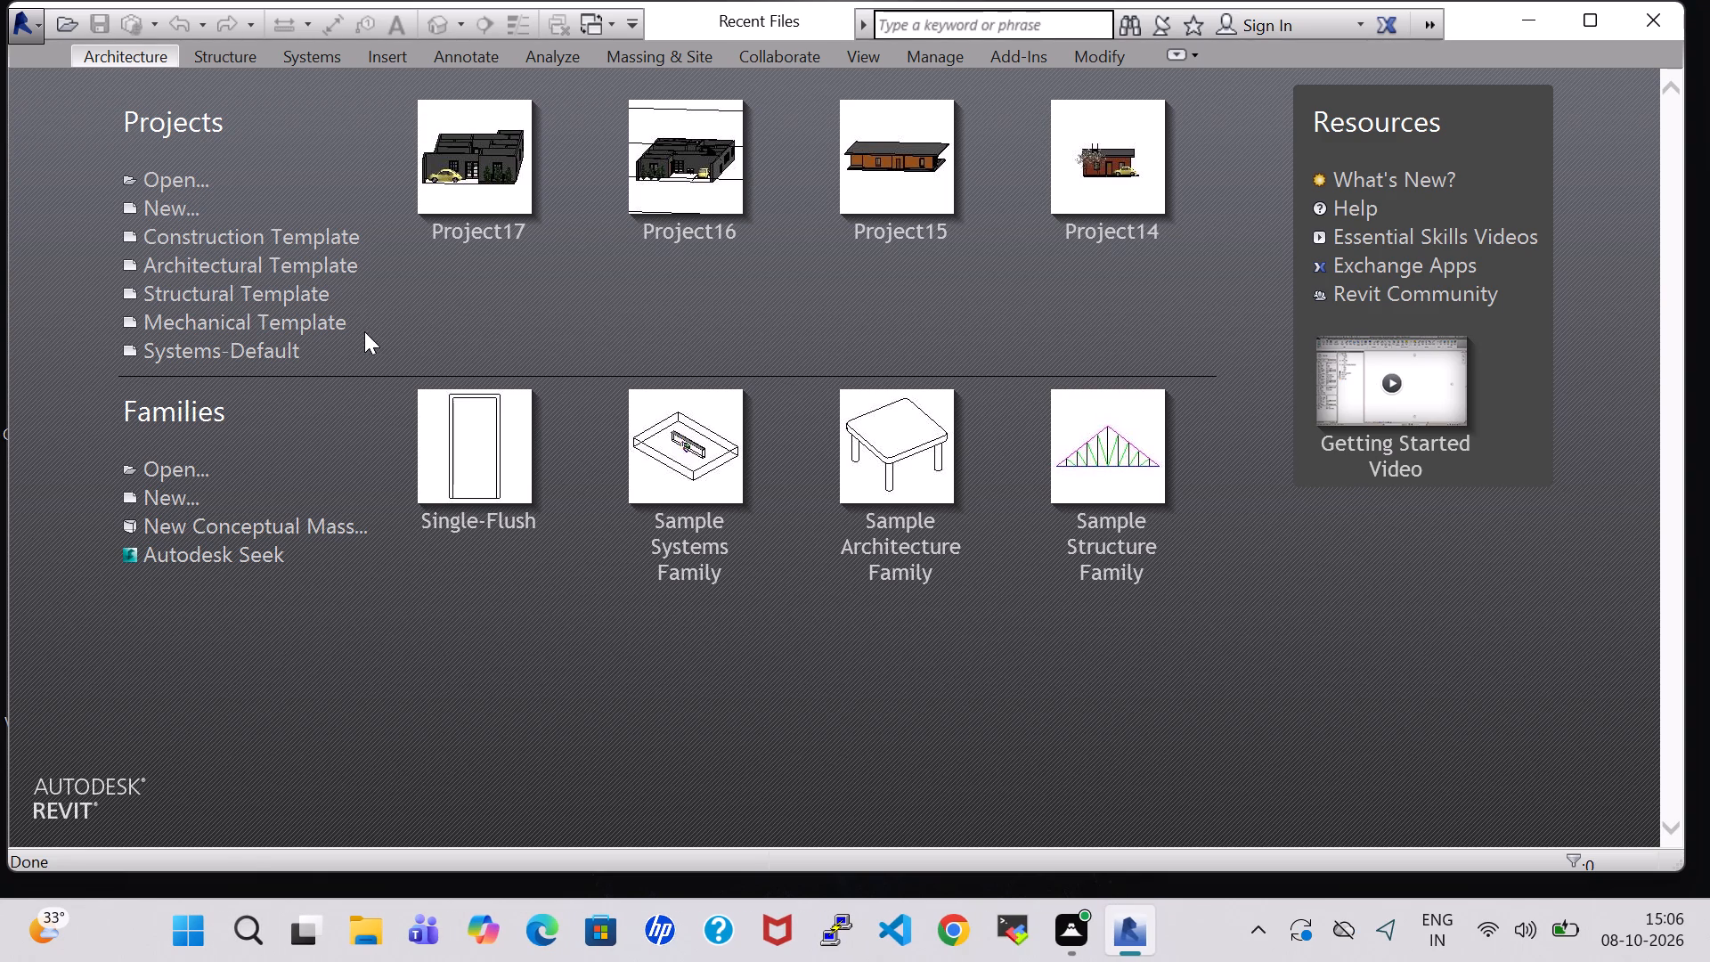
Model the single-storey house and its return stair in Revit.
Create a new project from the Architectural Template.
{"action": "left_click", "coordinate": [181, 193]}
{"action": "left_click", "coordinate": [745, 409]}
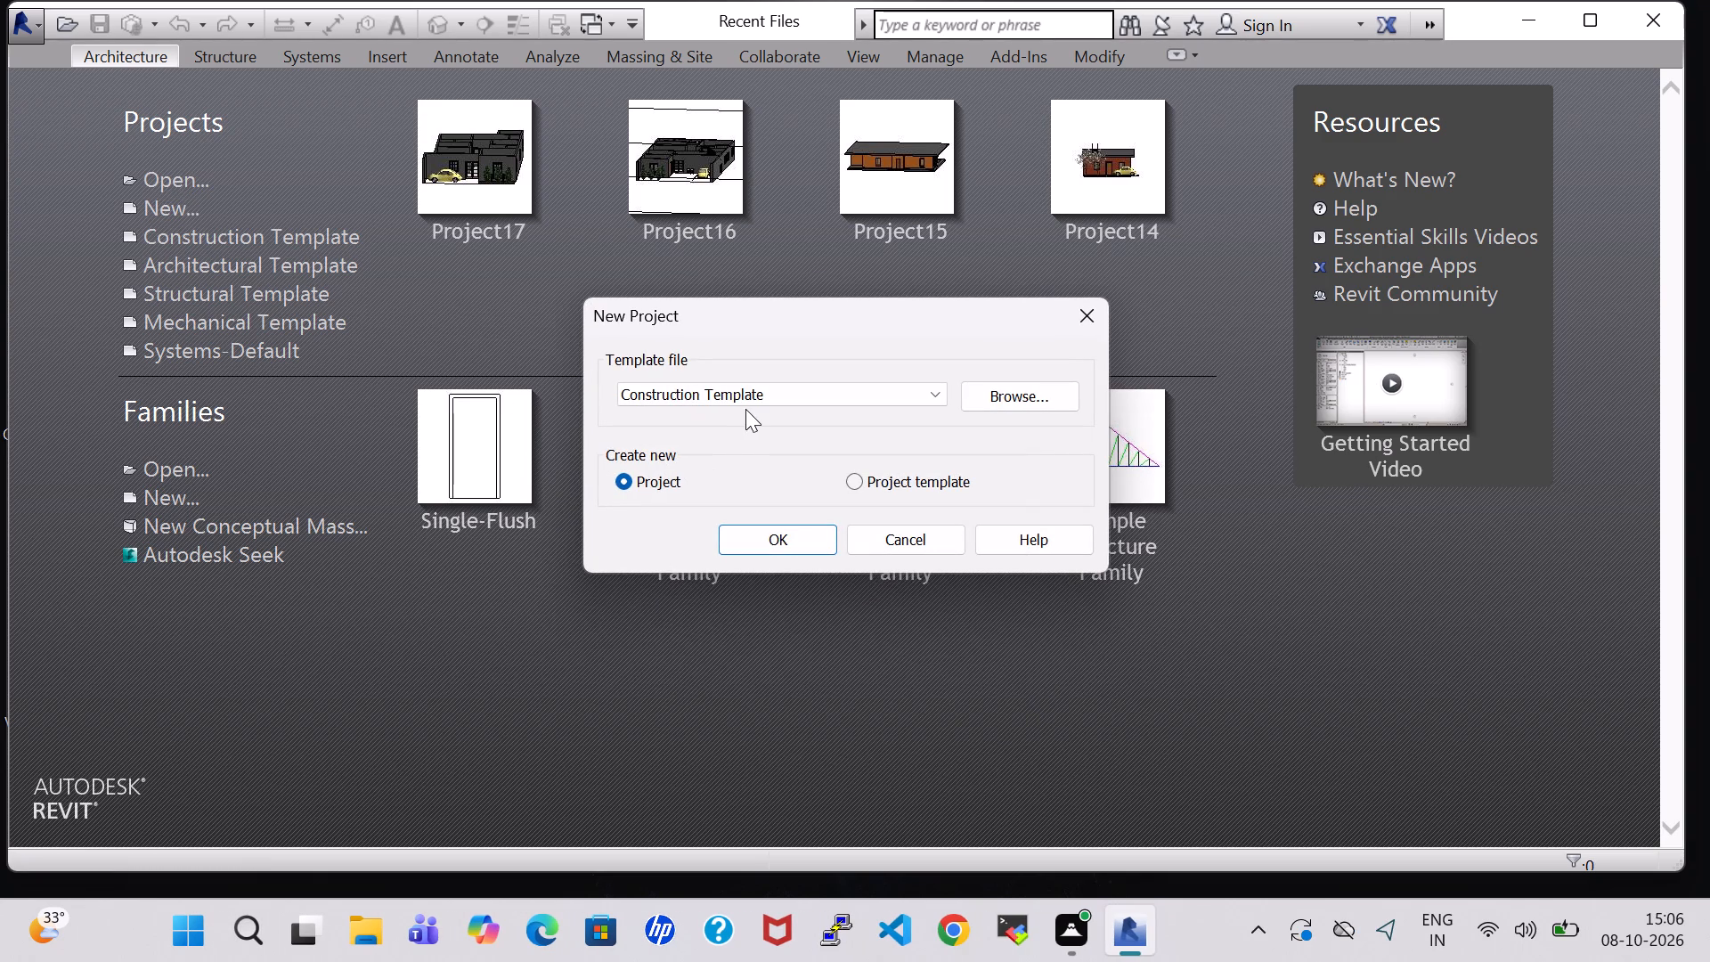
{"action": "left_click", "coordinate": [745, 379]}
{"action": "left_click", "coordinate": [743, 395]}
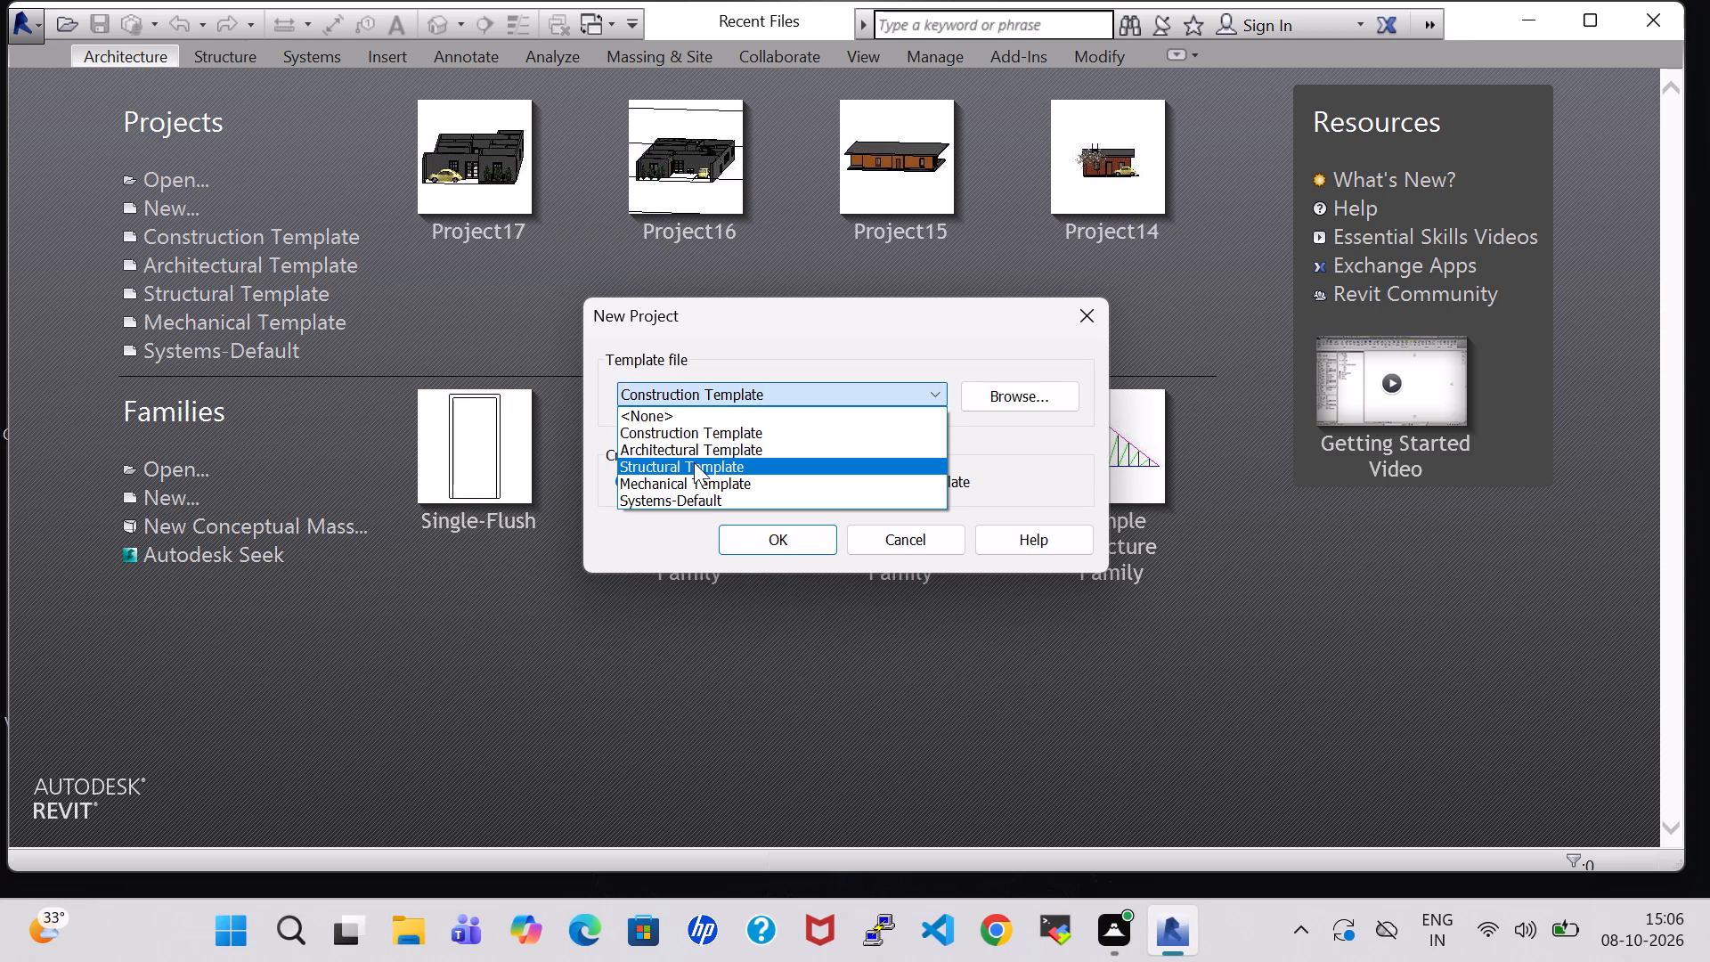
{"action": "left_click", "coordinate": [694, 452]}
{"action": "left_click", "coordinate": [739, 525]}
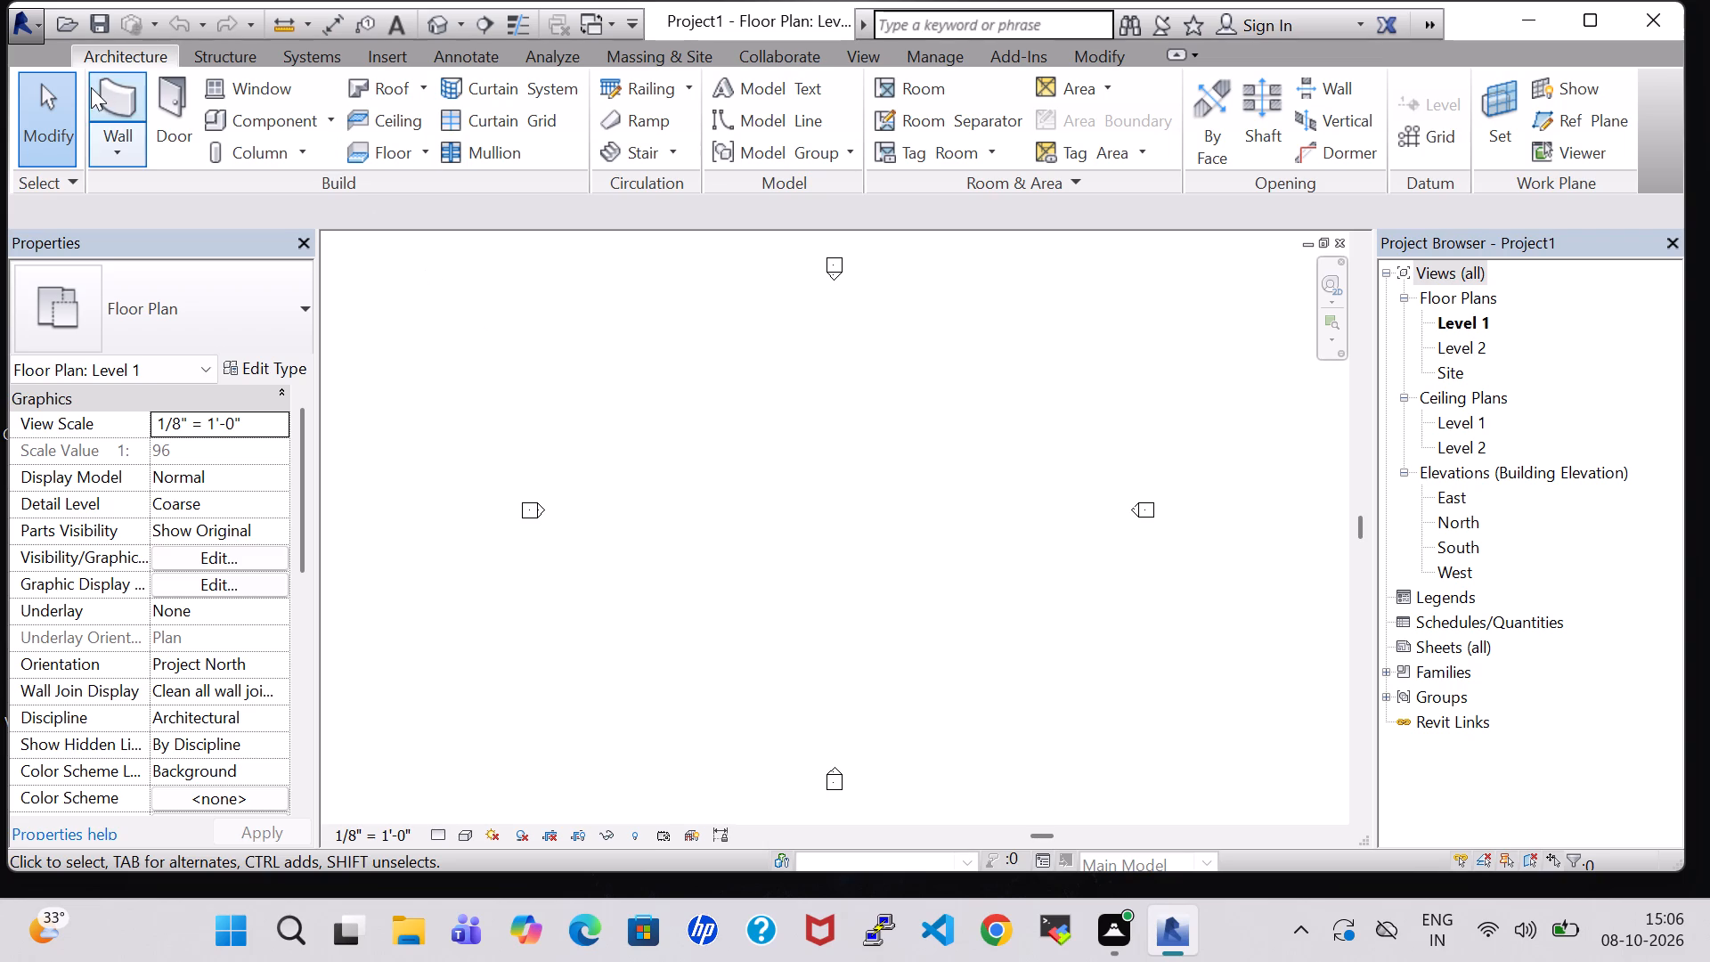
Start the Wall tool with Basic Wall Generic - 8" and set the unconnected height to 10' 0".
{"action": "left_click", "coordinate": [130, 89]}
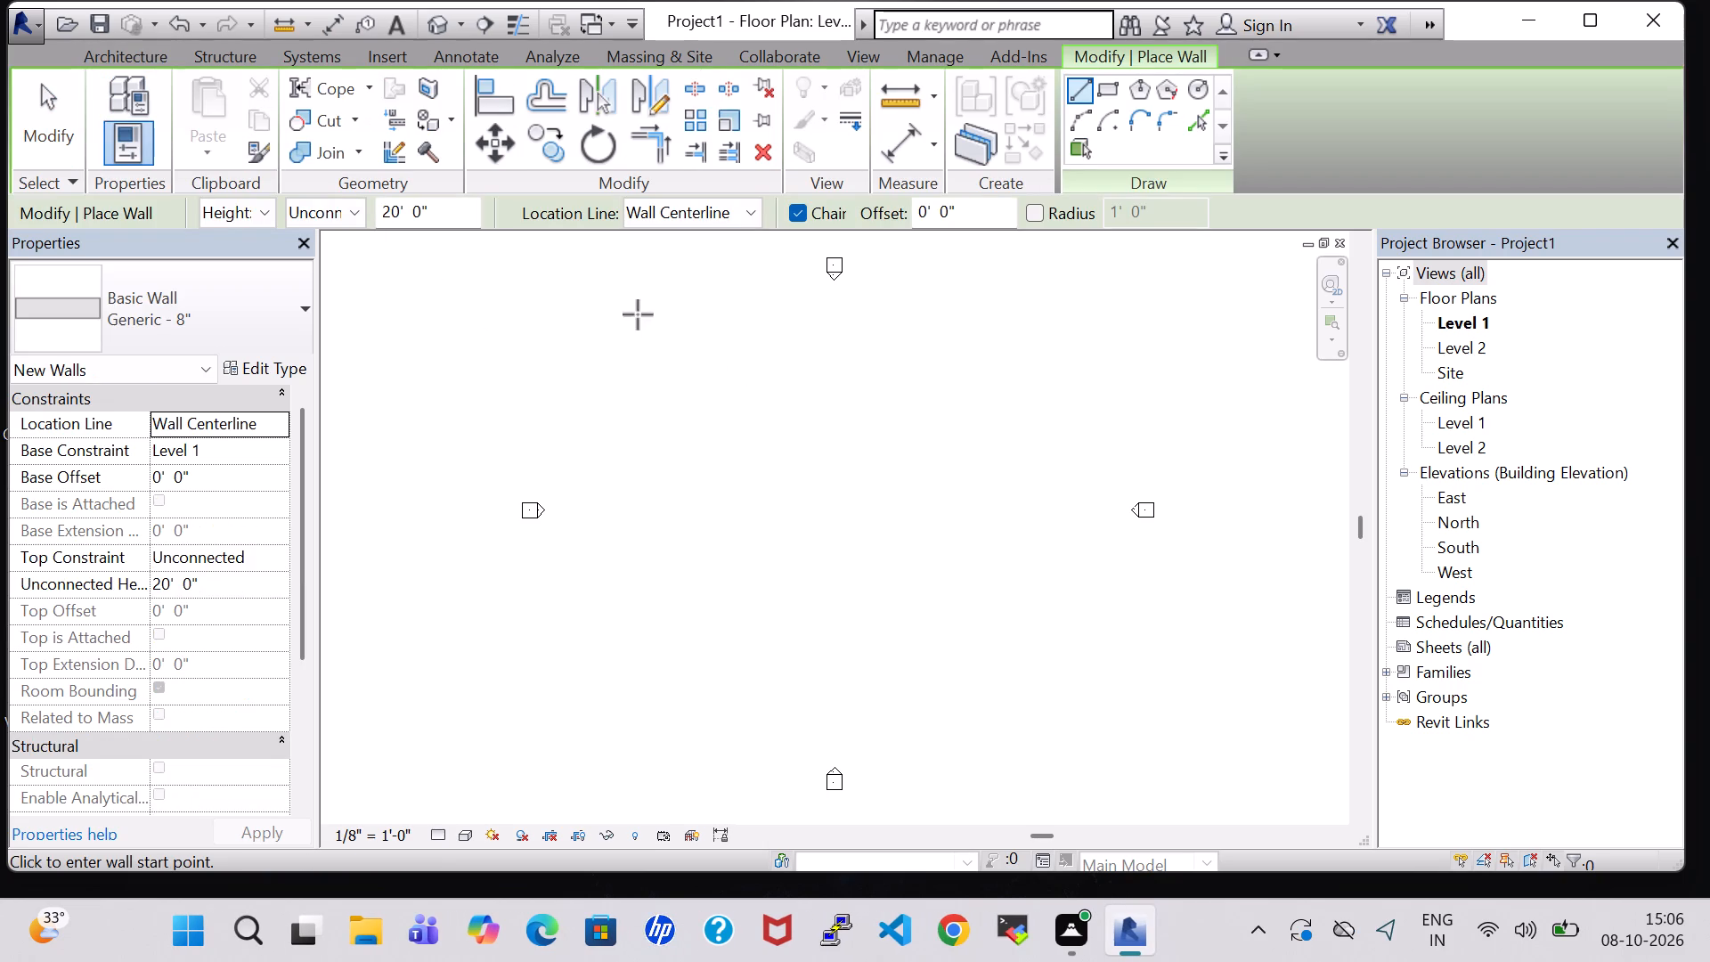
{"action": "left_click", "coordinate": [388, 224]}
{"action": "key", "text": "BackSpace"}
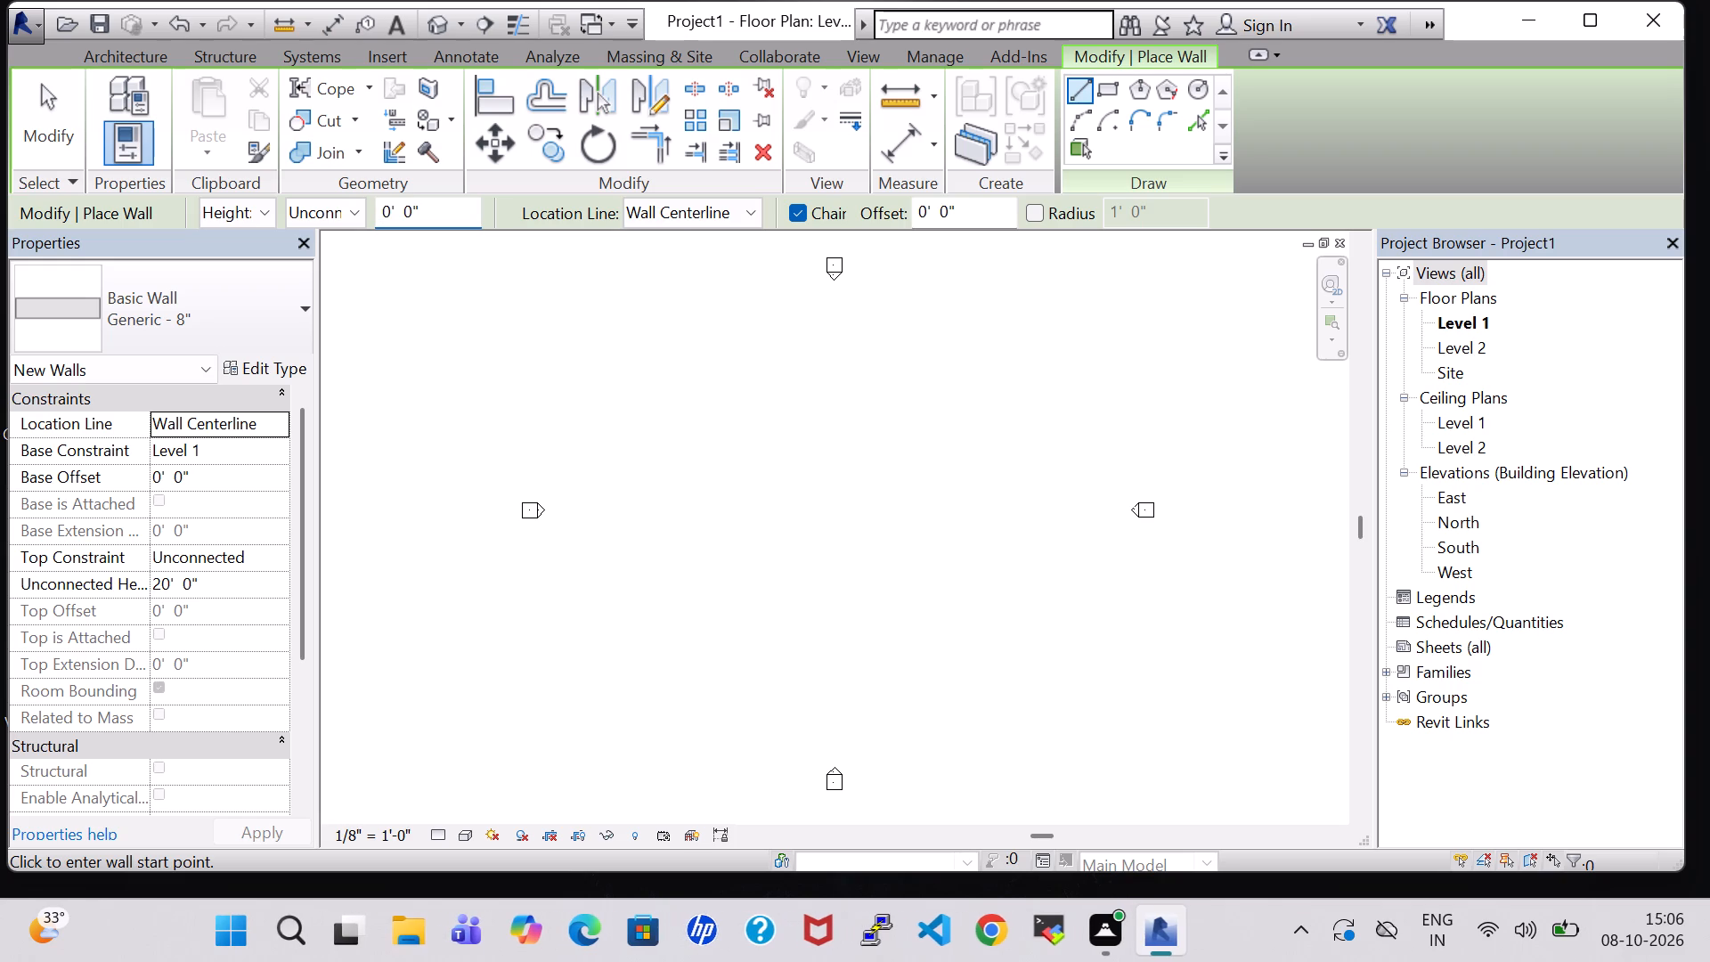
{"action": "key", "text": "1"}
{"action": "key", "text": "Return"}
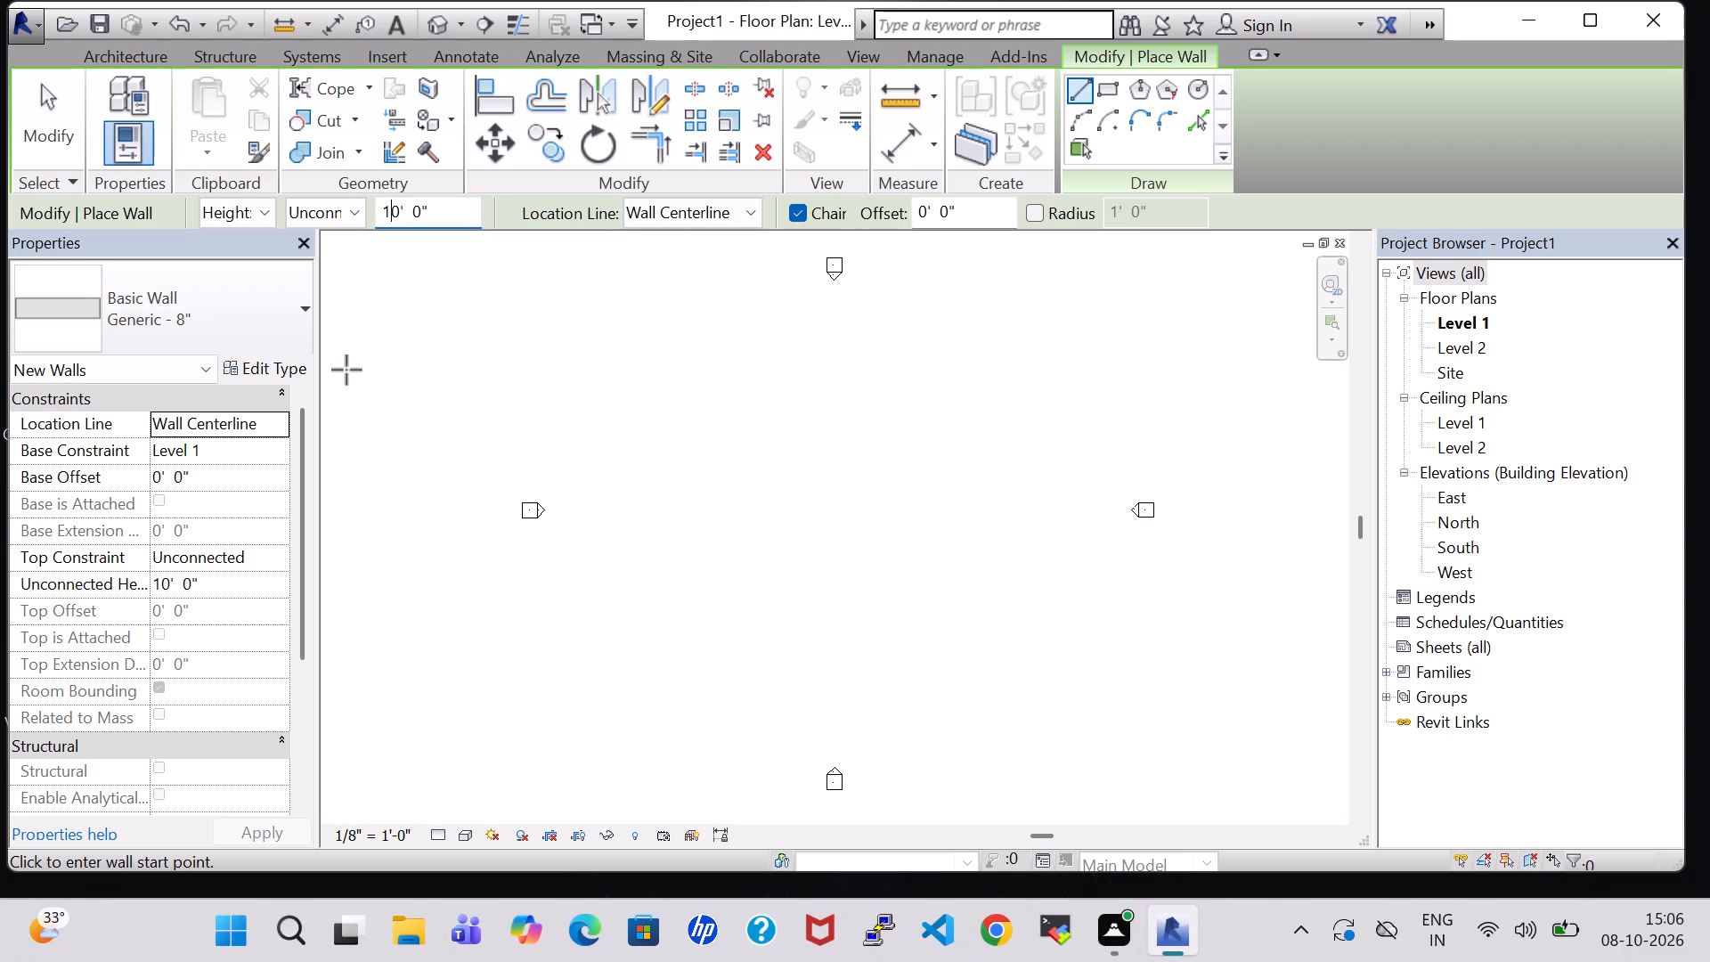
Edit the Generic - 8" wall type's structure, setting the assembly's sample height to 10' 0", and apply it.
{"action": "left_click", "coordinate": [246, 372]}
{"action": "left_click", "coordinate": [1495, 356]}
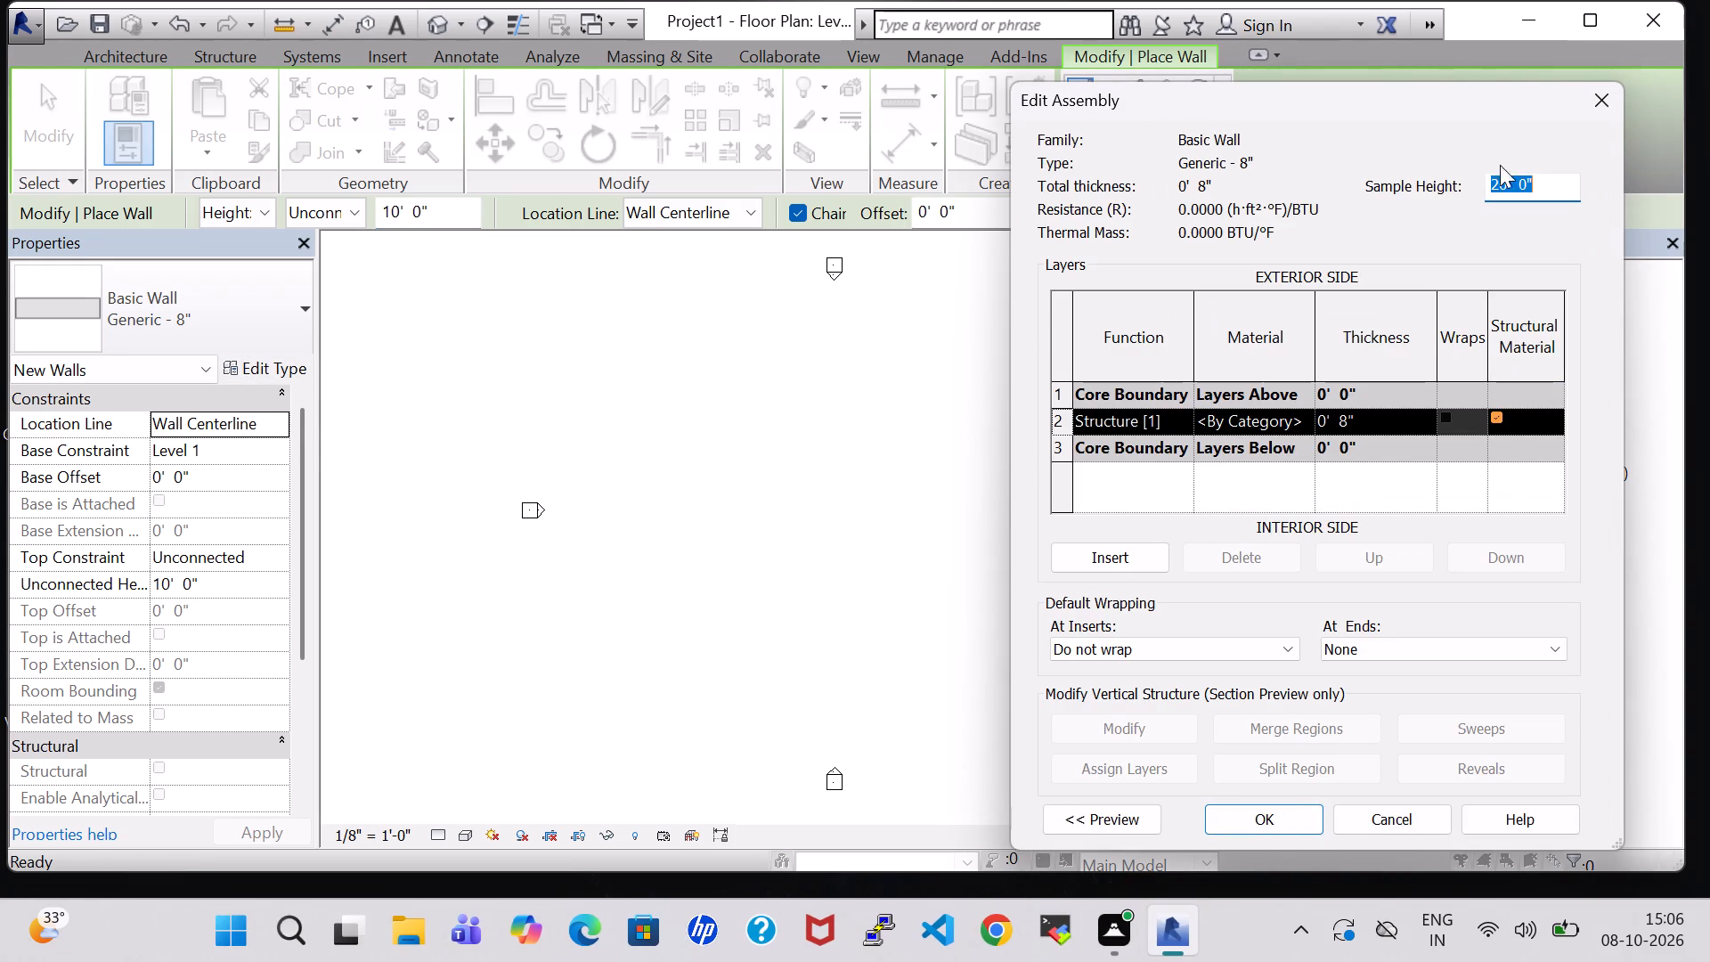
{"action": "left_click", "coordinate": [1500, 183]}
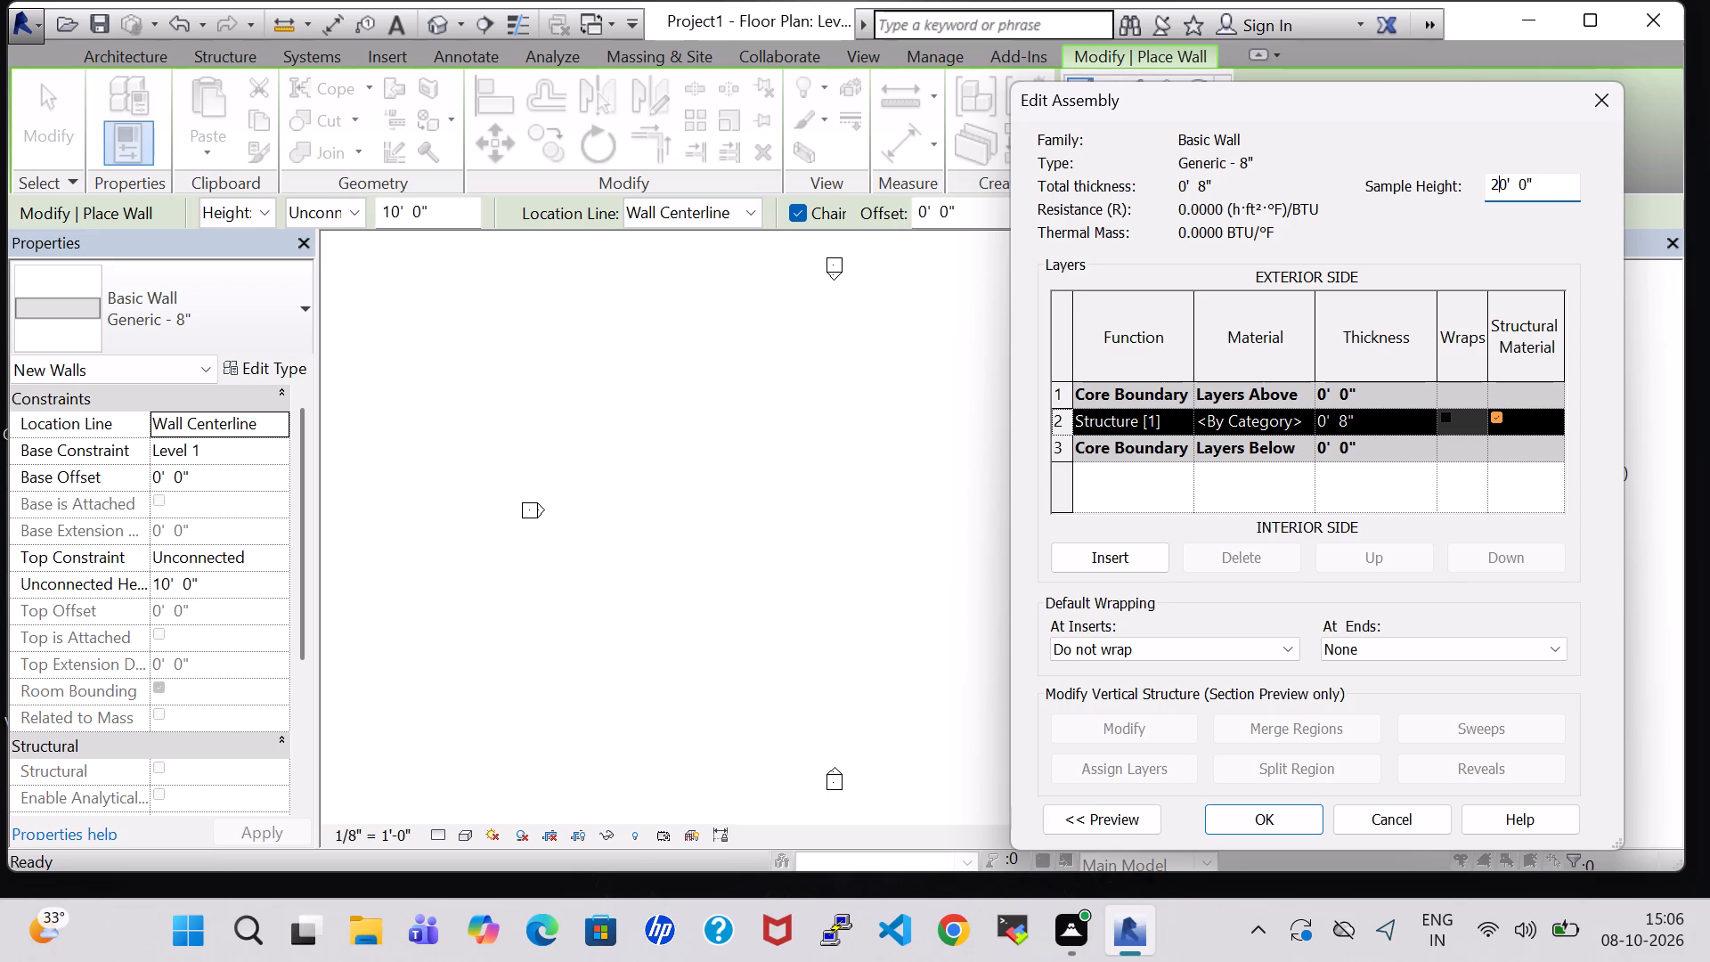
{"action": "key", "text": "BackSpace"}
{"action": "key", "text": "1"}
{"action": "key", "text": "Return"}
{"action": "left_click", "coordinate": [1284, 826]}
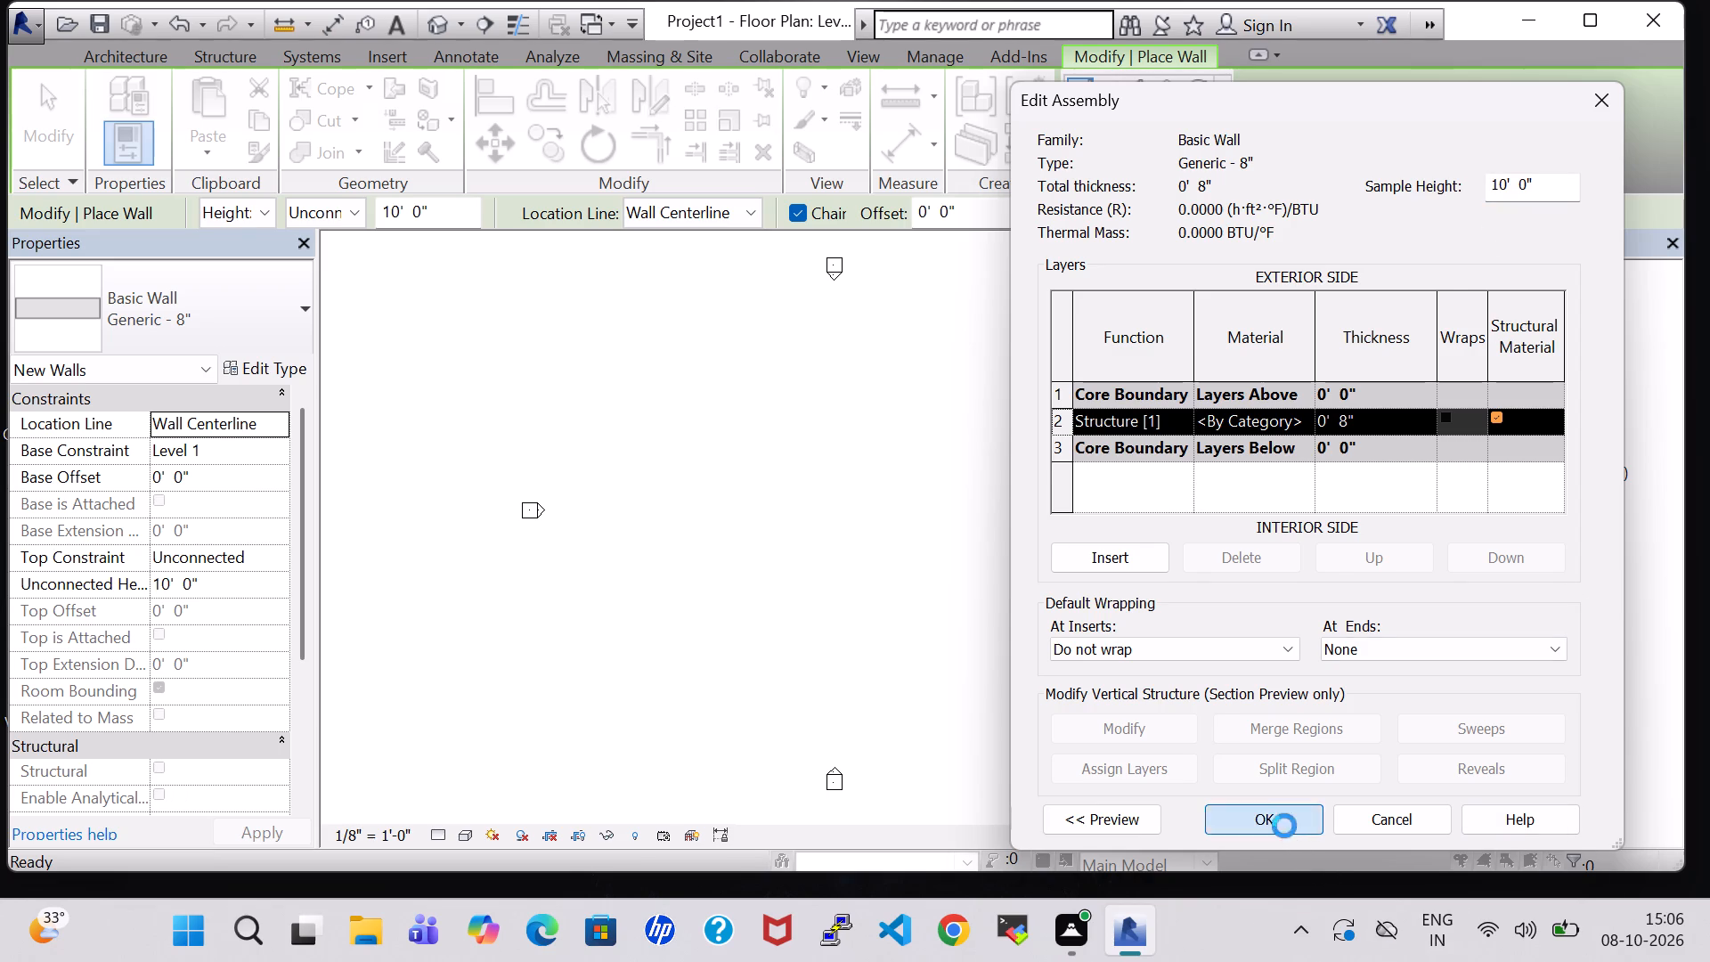
{"action": "left_click", "coordinate": [1568, 819]}
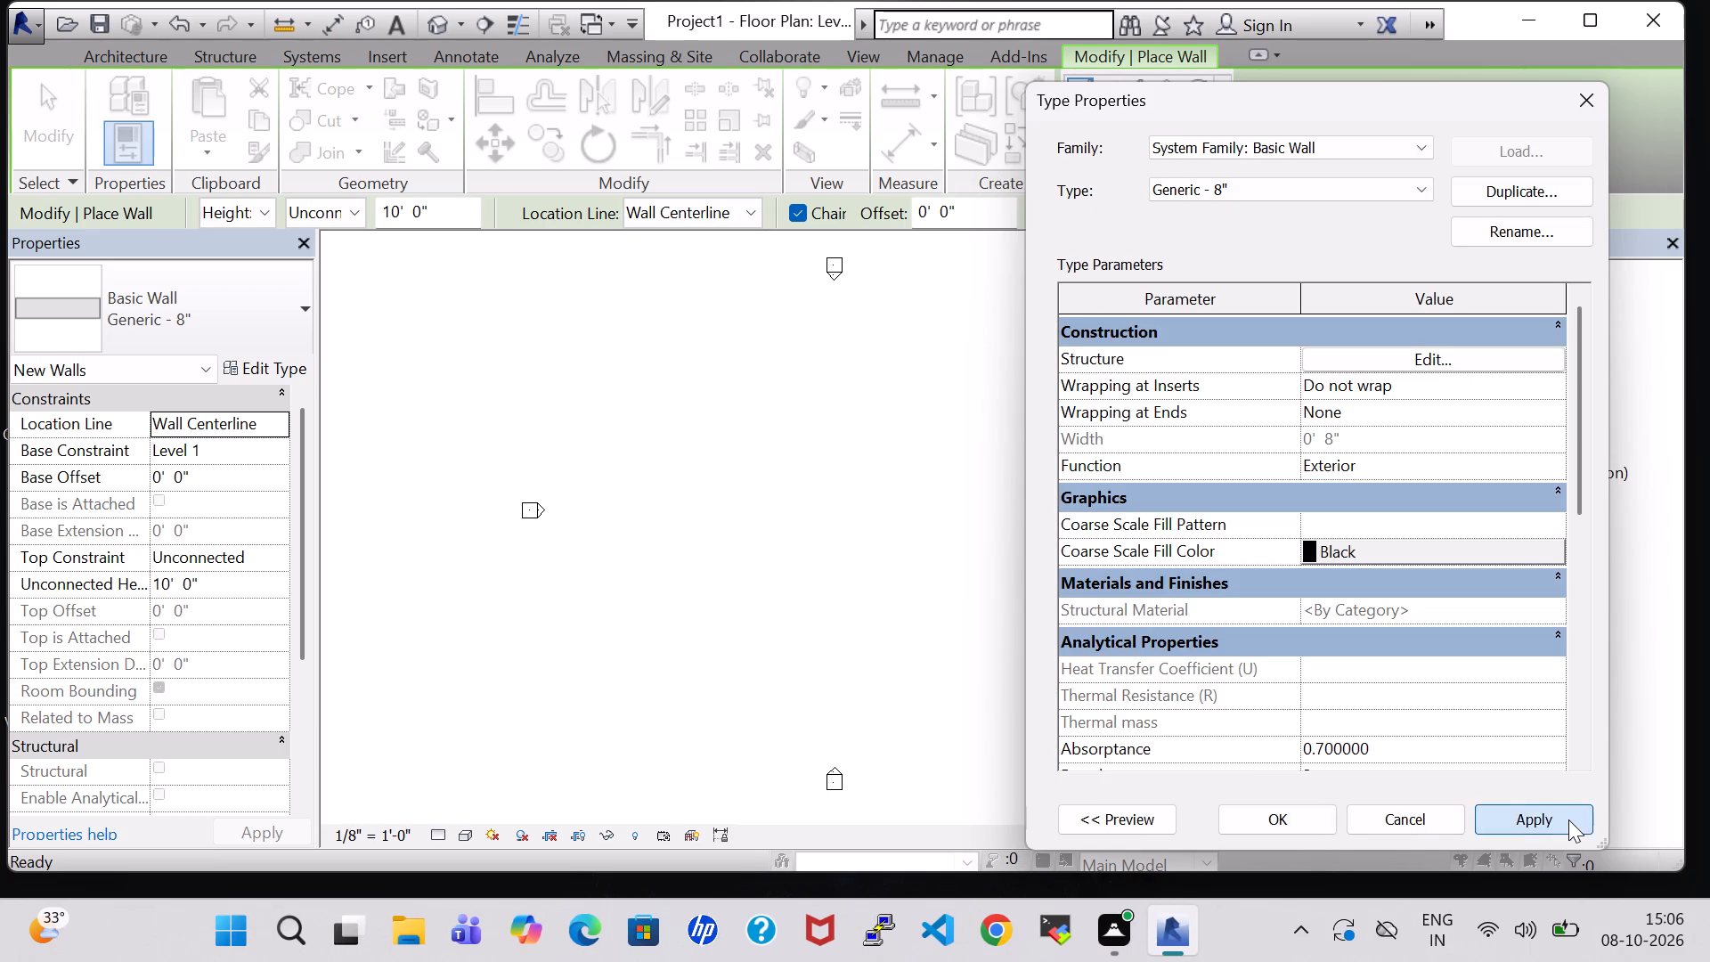
{"action": "left_click", "coordinate": [1258, 833]}
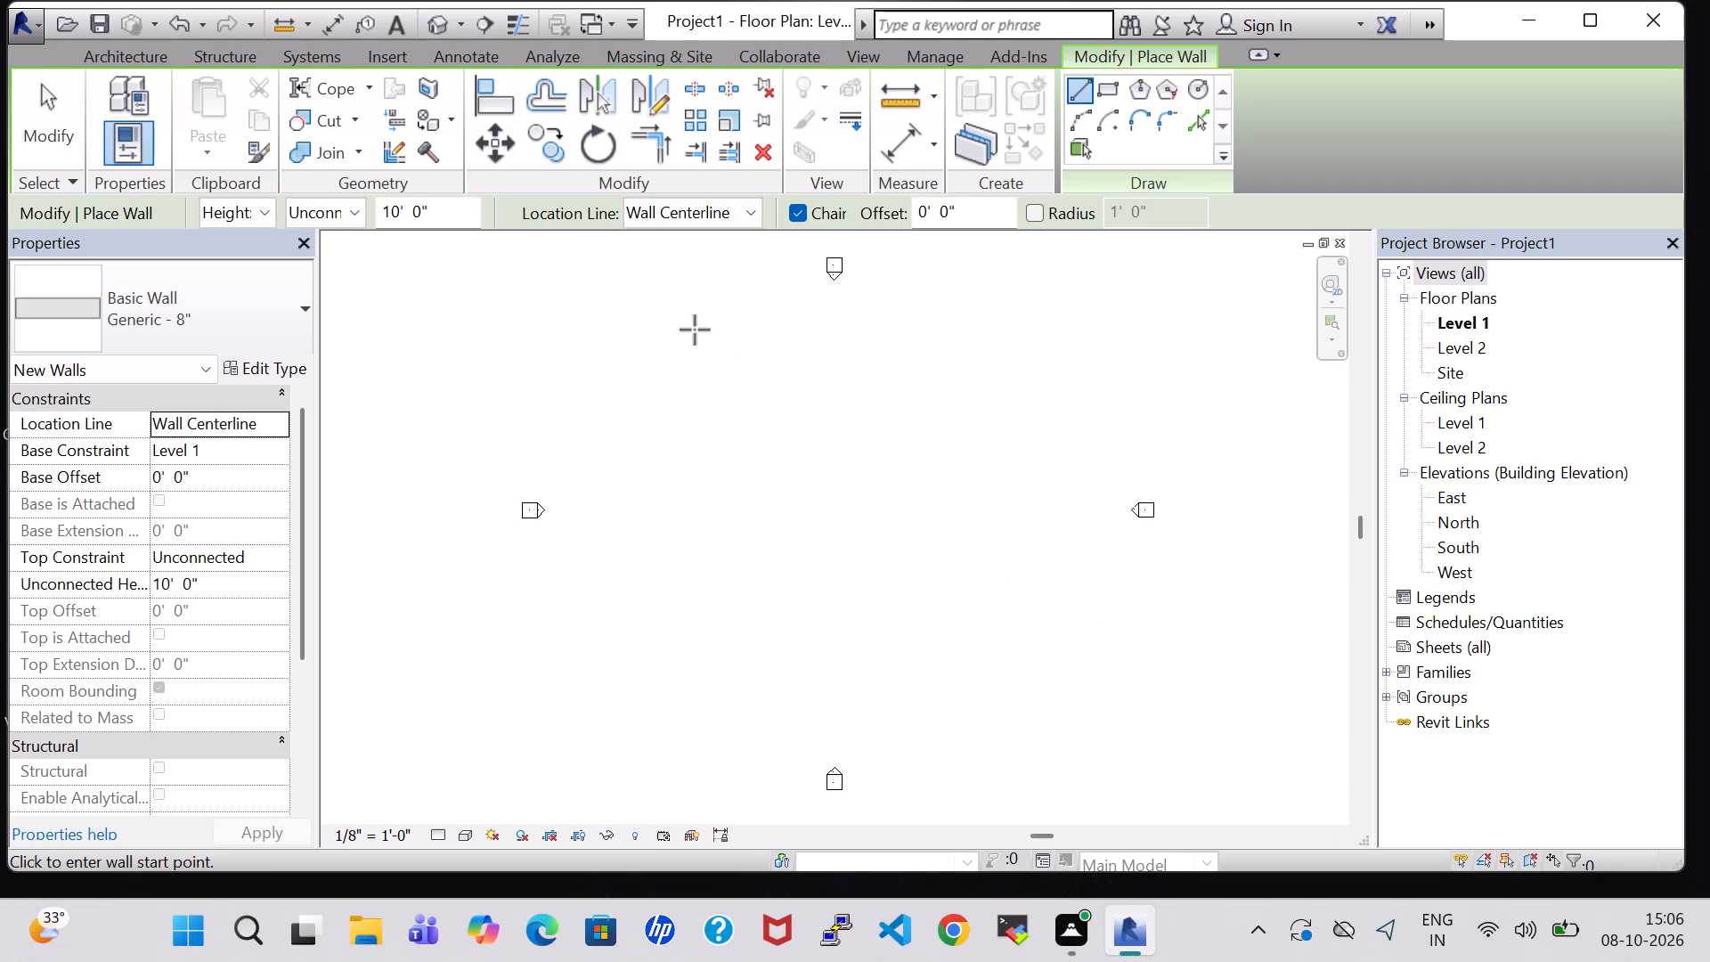
Draw four walls forming a closed rectangular room about 44' wide by 28' deep near the north elevation marker on Level 1.
{"action": "left_click", "coordinate": [734, 322]}
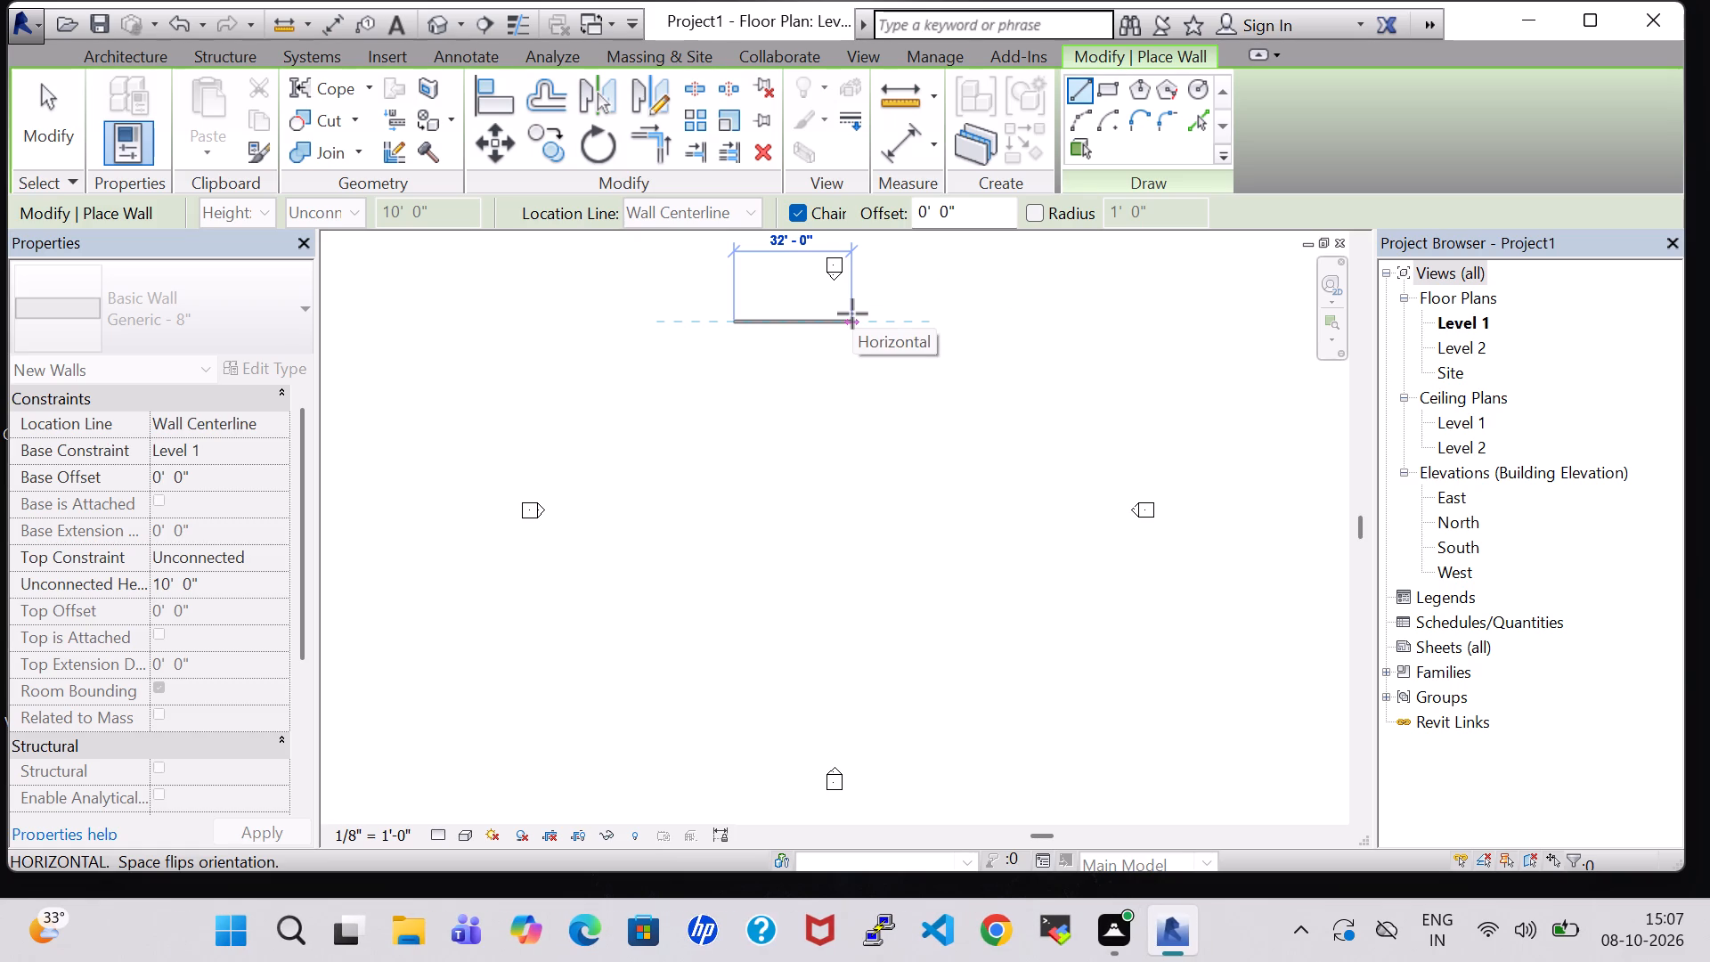
{"action": "left_click", "coordinate": [899, 314]}
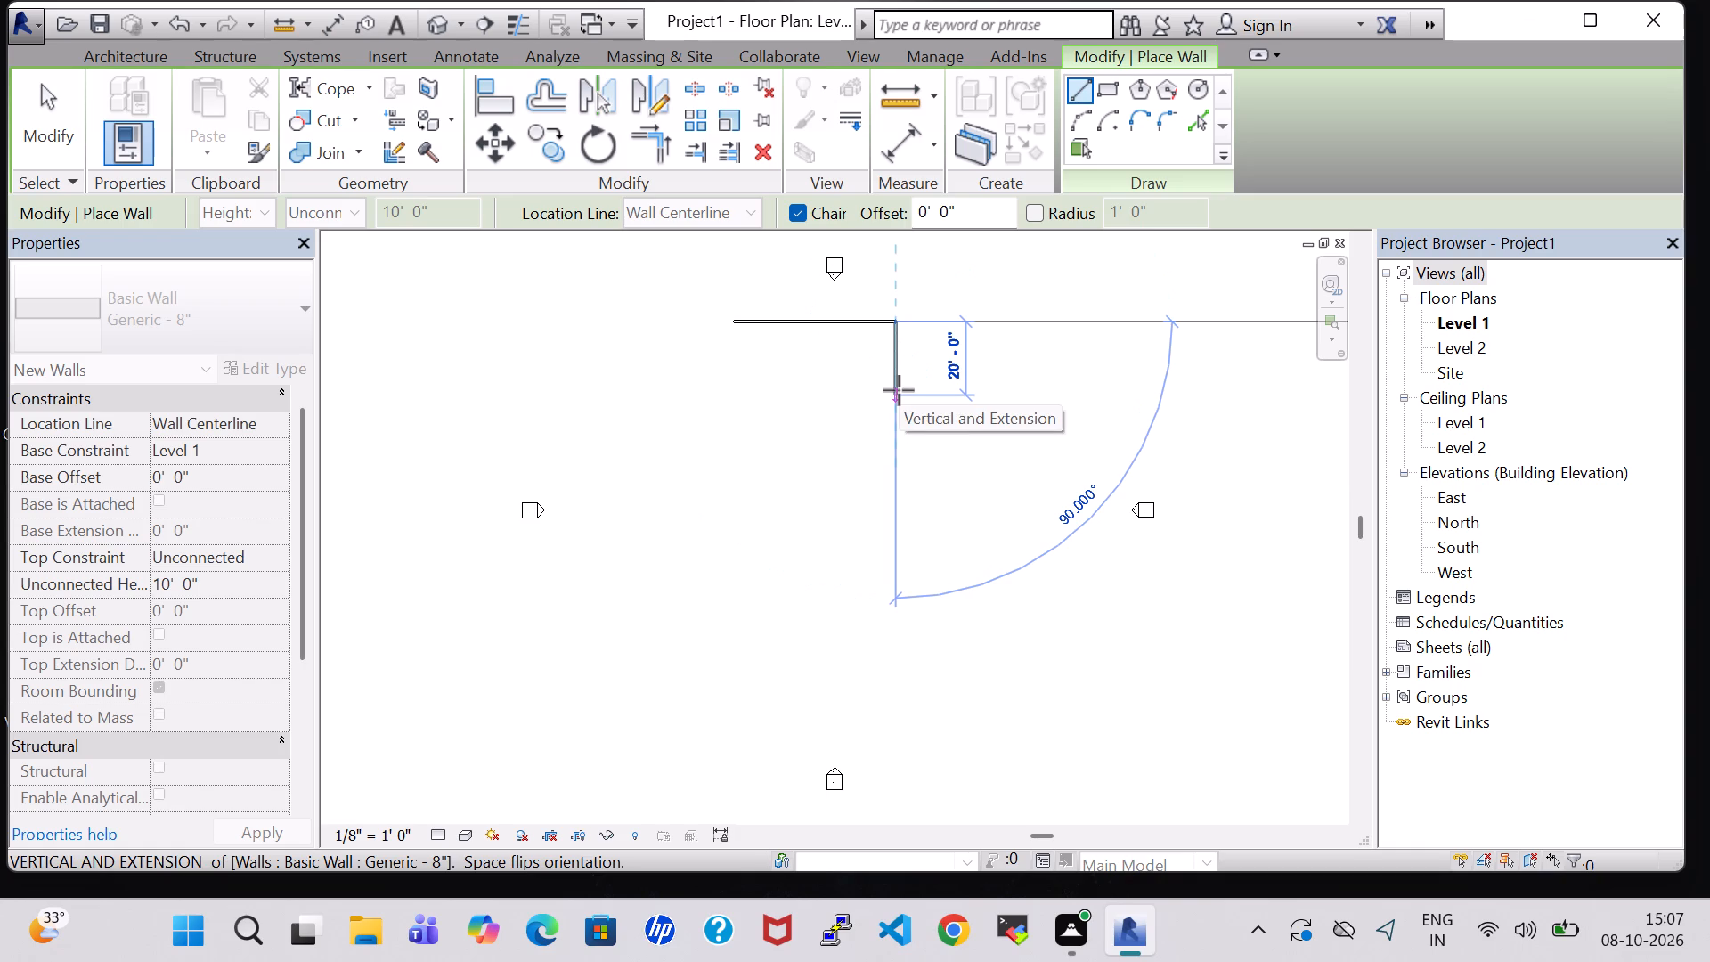
{"action": "key", "text": "Escape"}
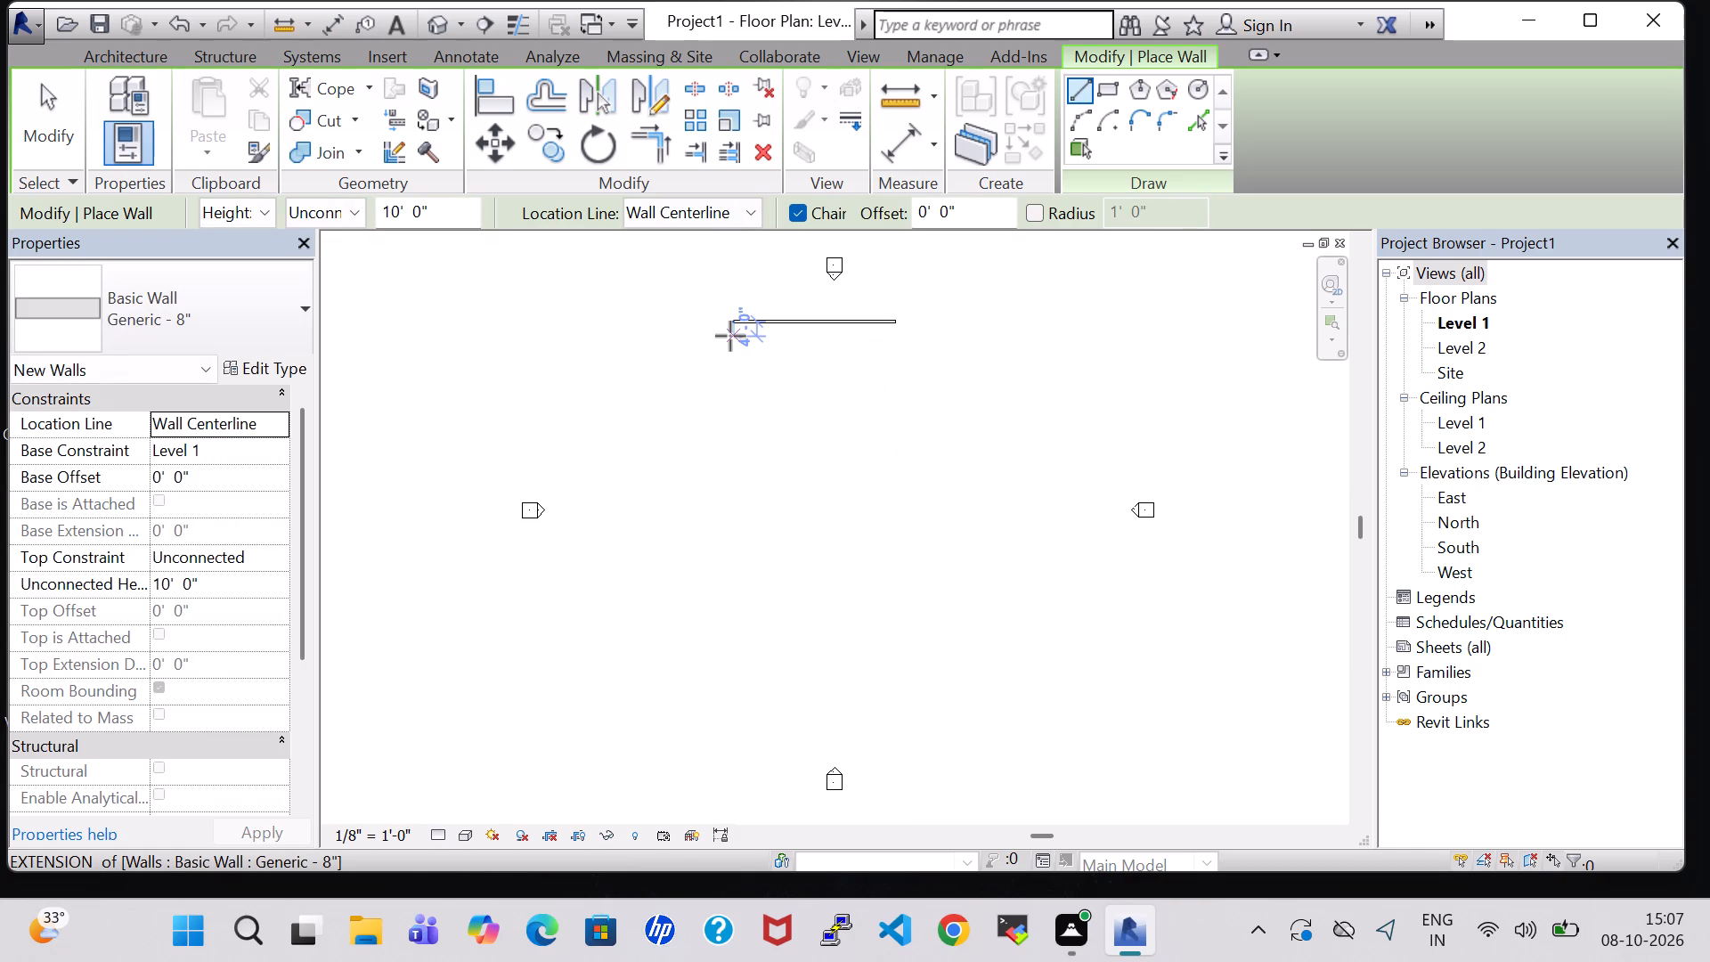
{"action": "left_click", "coordinate": [730, 322]}
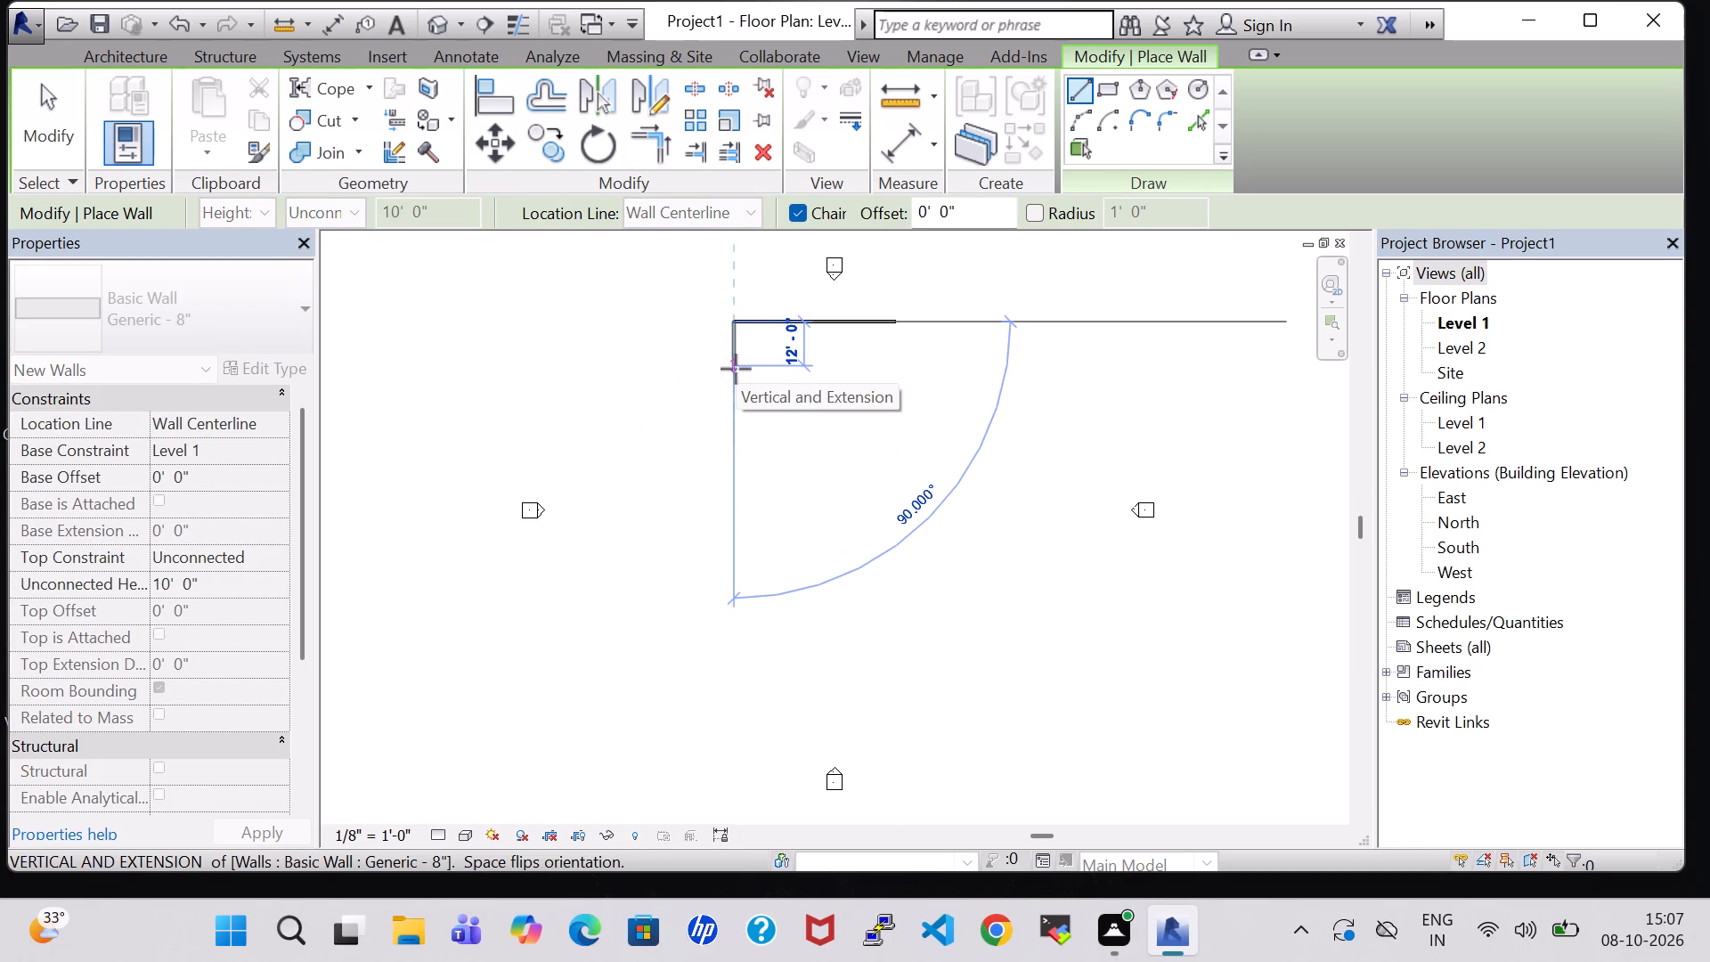
{"action": "left_click", "coordinate": [736, 422]}
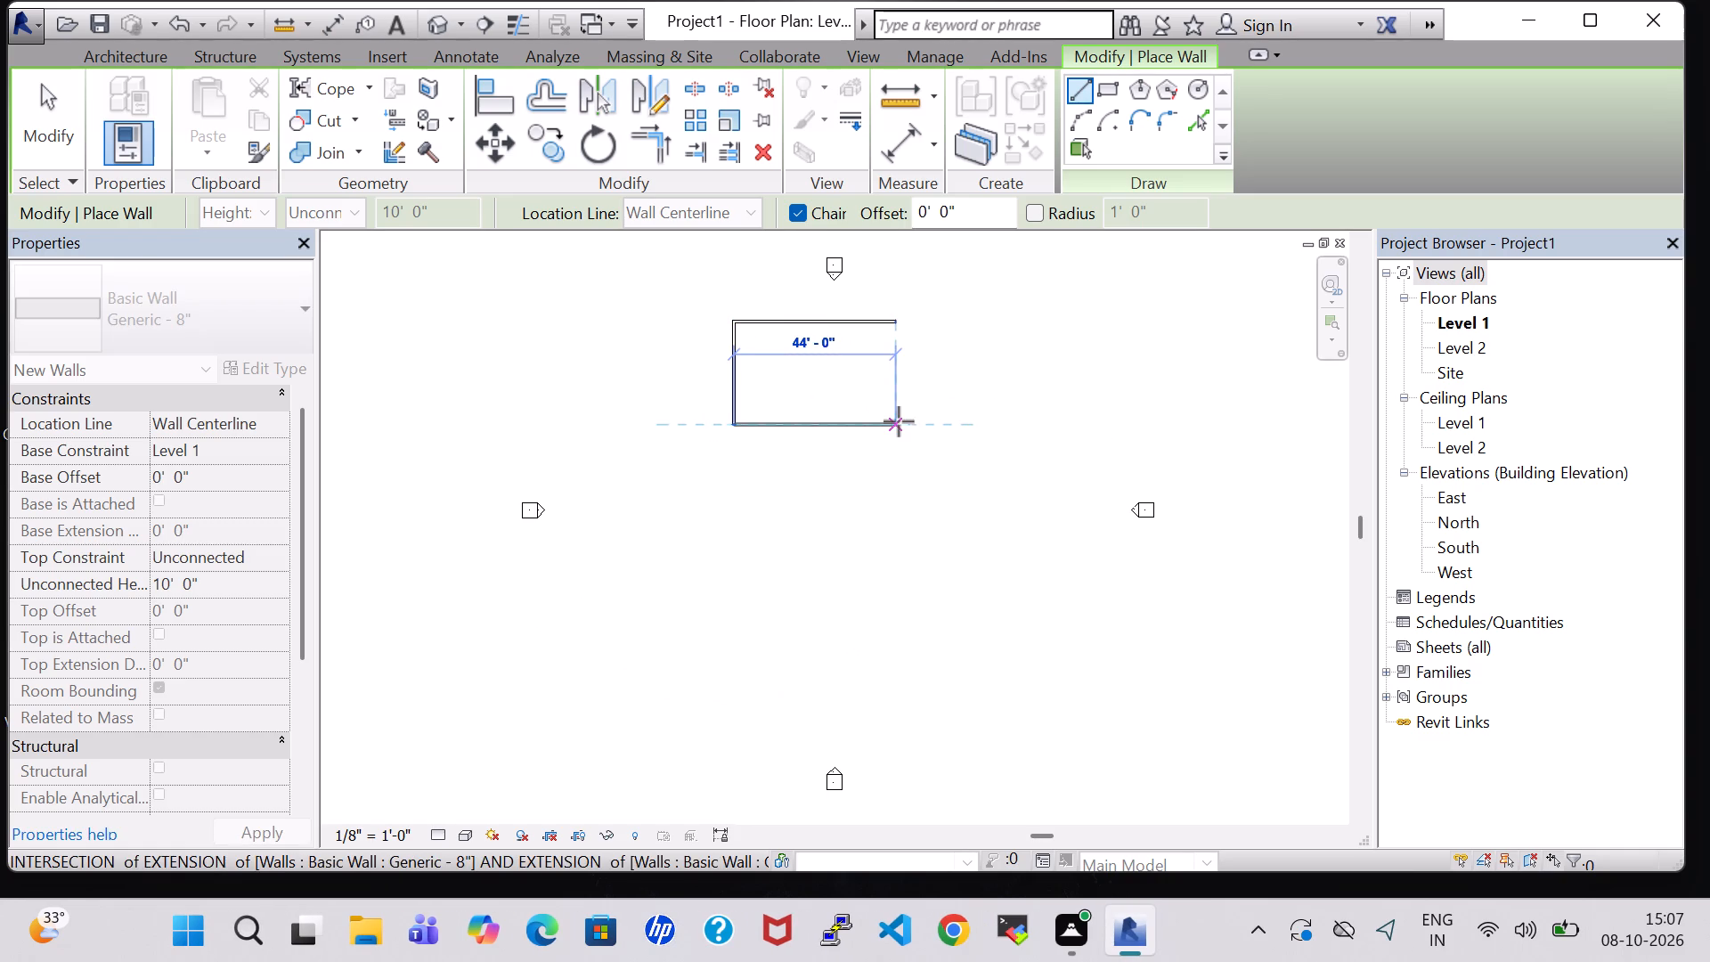
{"action": "left_click", "coordinate": [899, 421]}
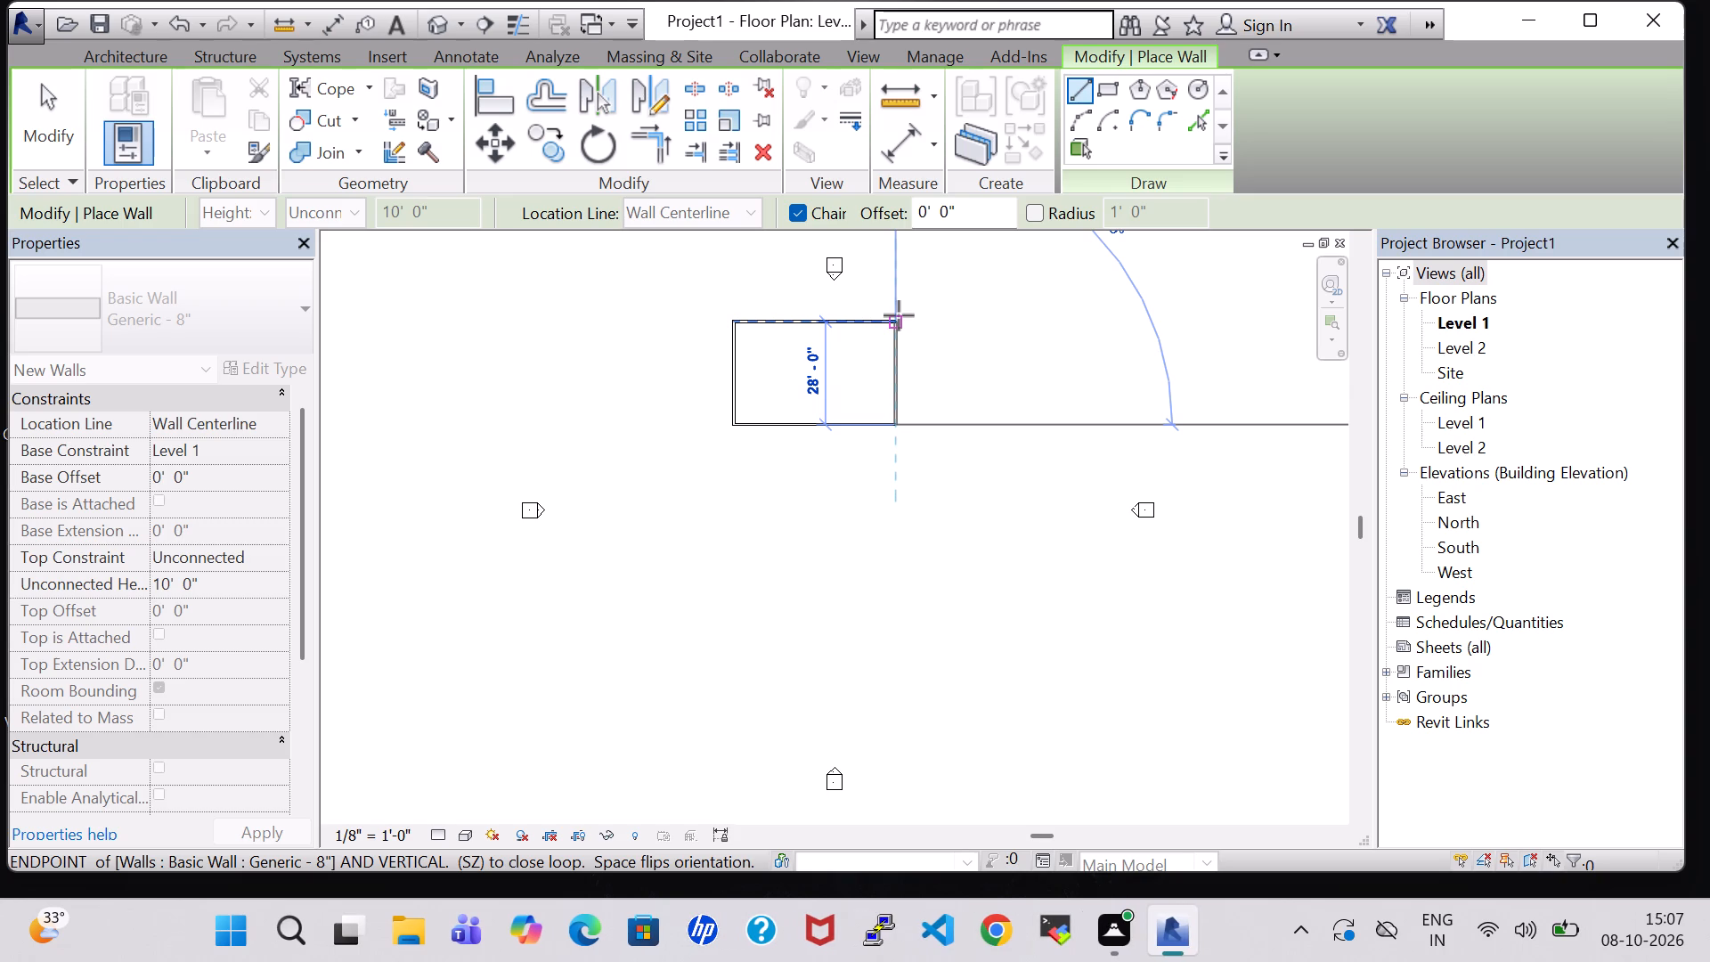
{"action": "left_click", "coordinate": [895, 321]}
{"action": "key", "text": "Escape"}
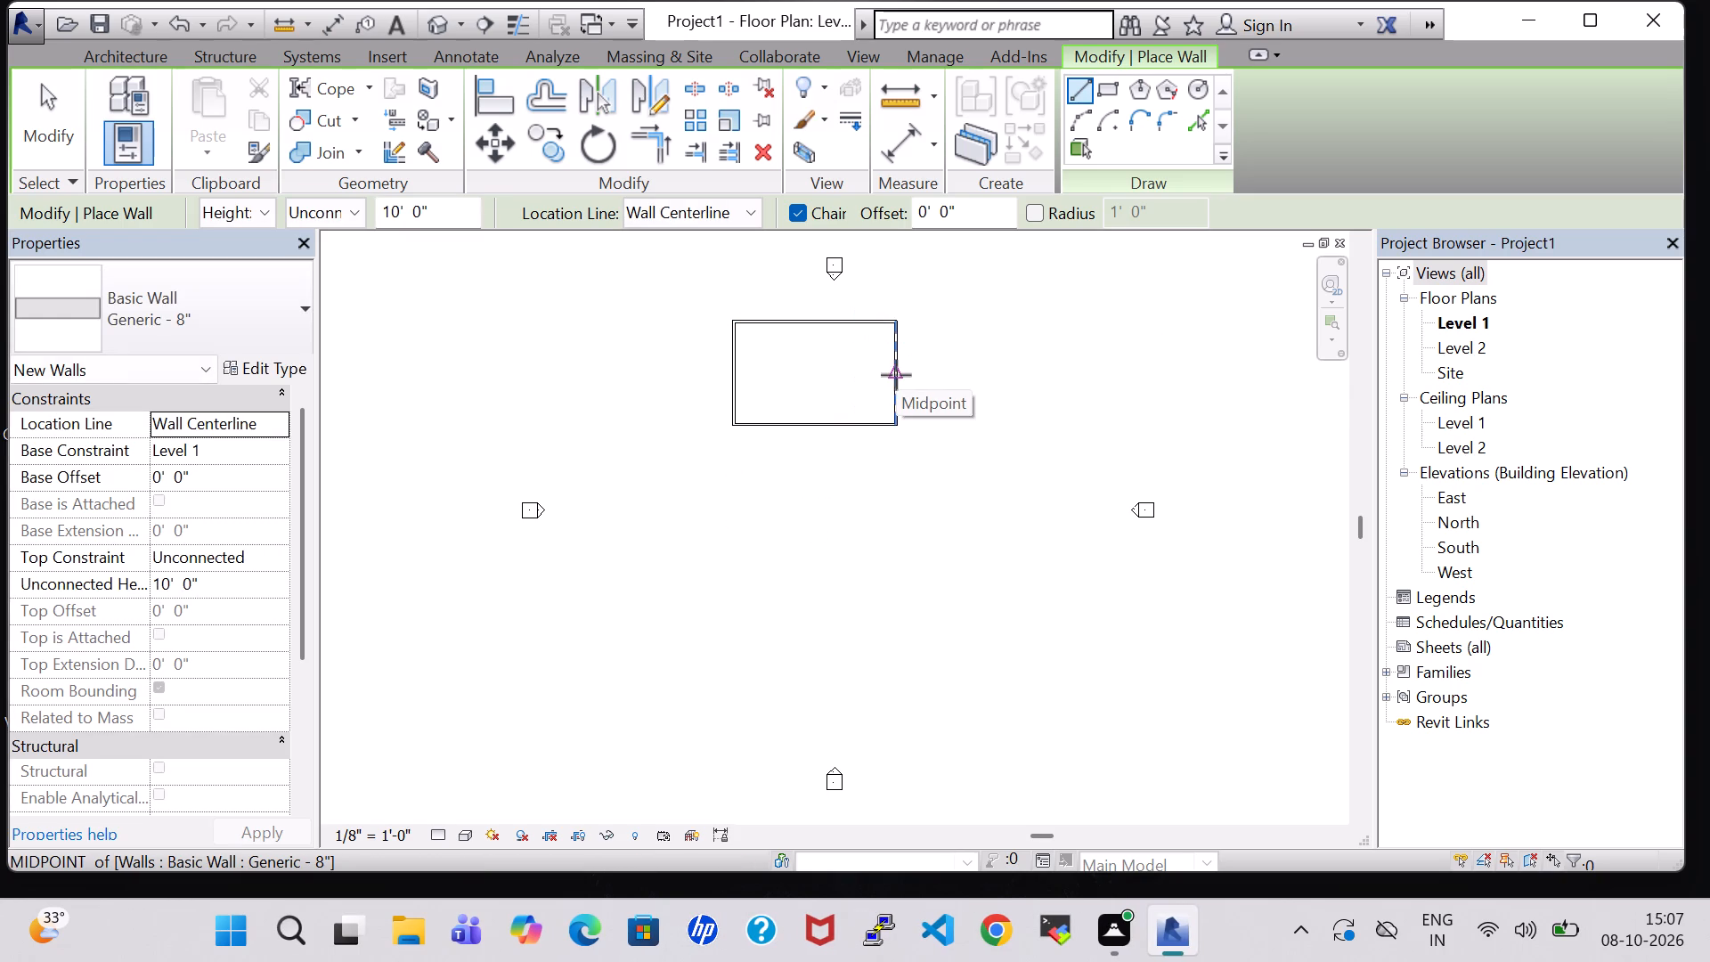
From the room's southeast corner, draw a wall about 40' east, then one about 76' south.
{"action": "left_click", "coordinate": [897, 420]}
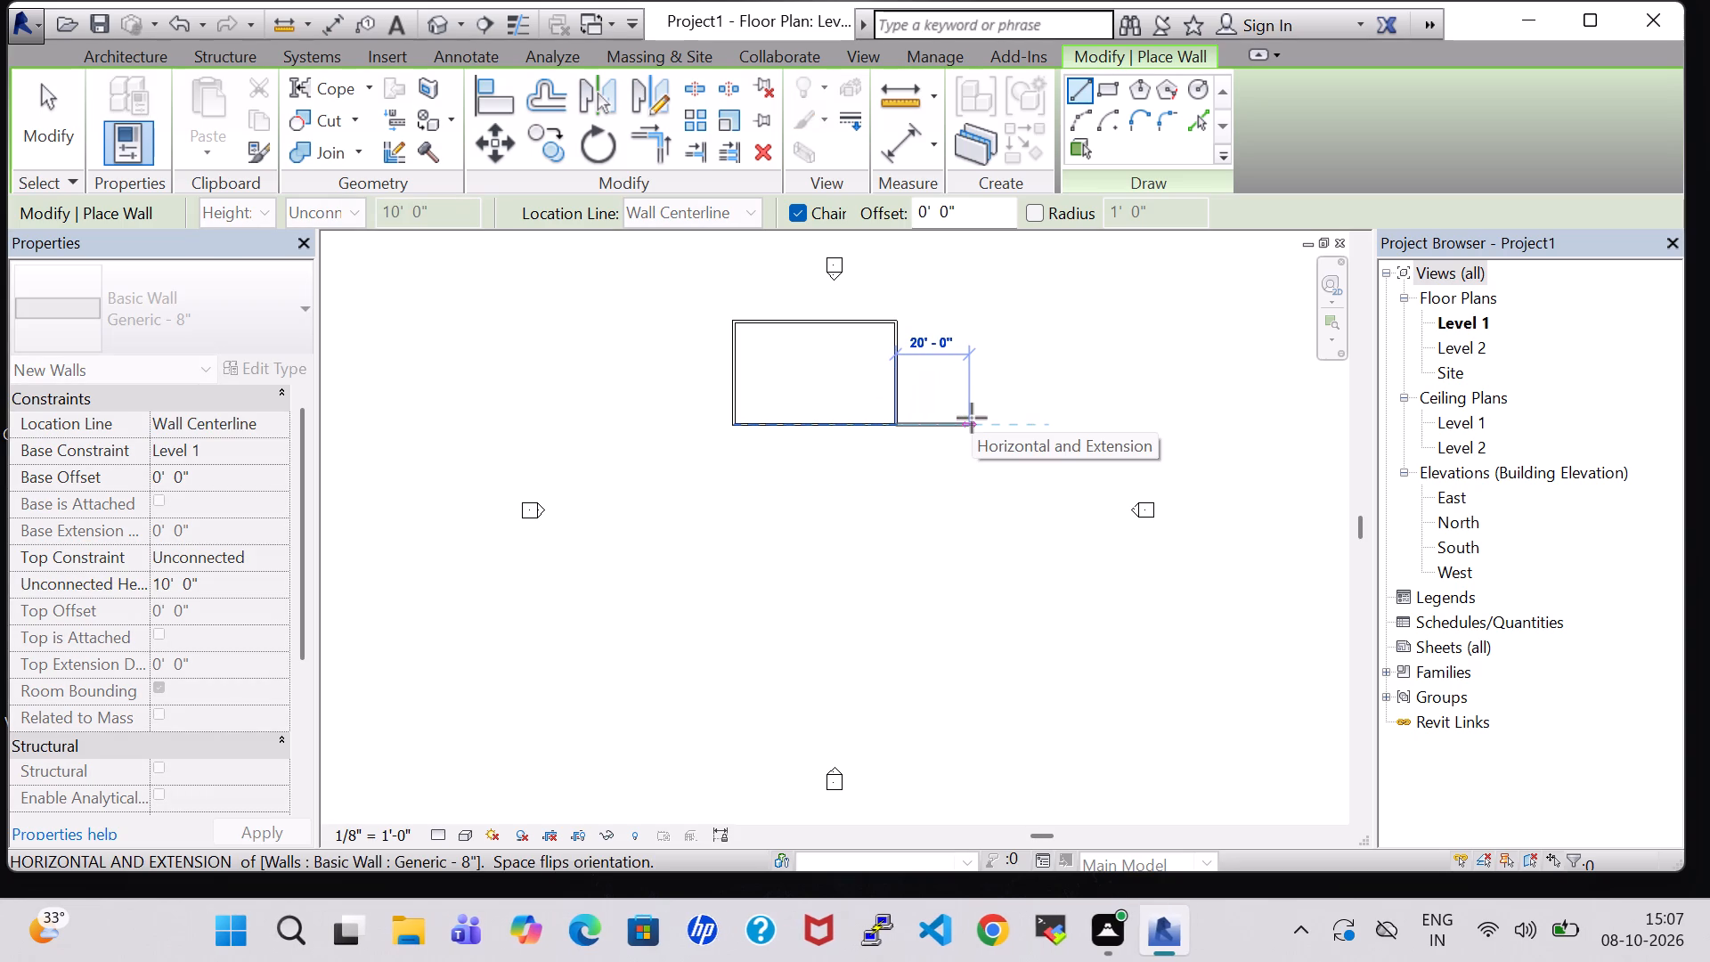
{"action": "left_click", "coordinate": [1037, 419]}
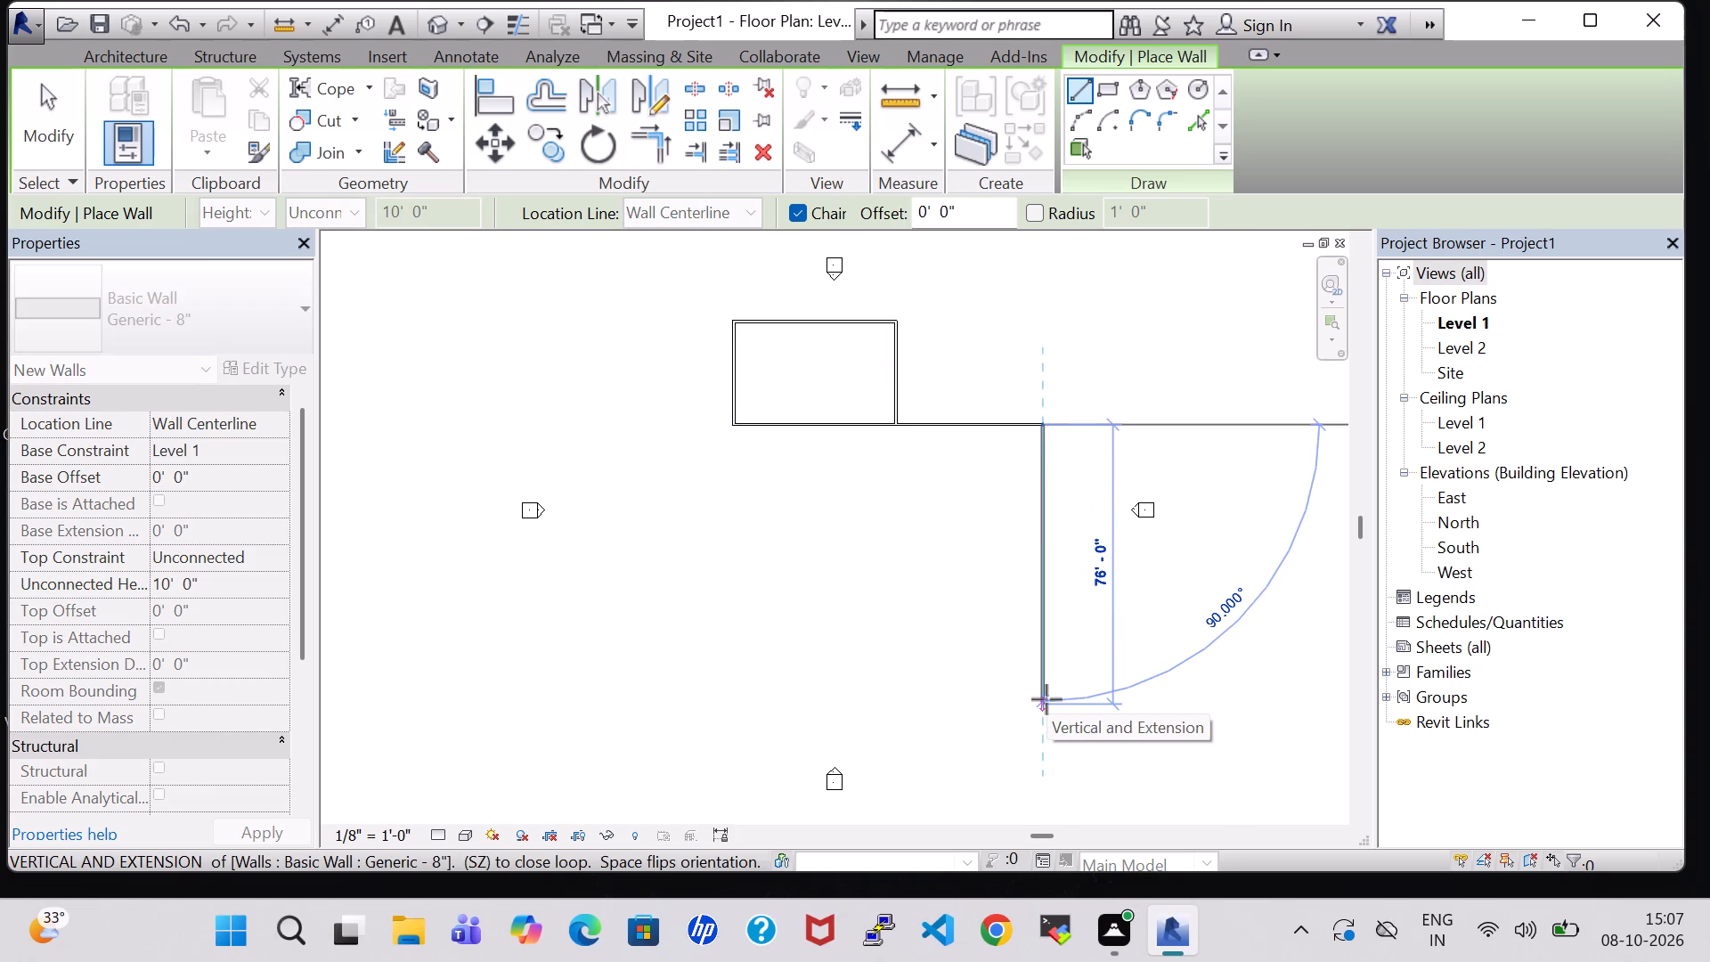
{"action": "left_click", "coordinate": [1046, 699]}
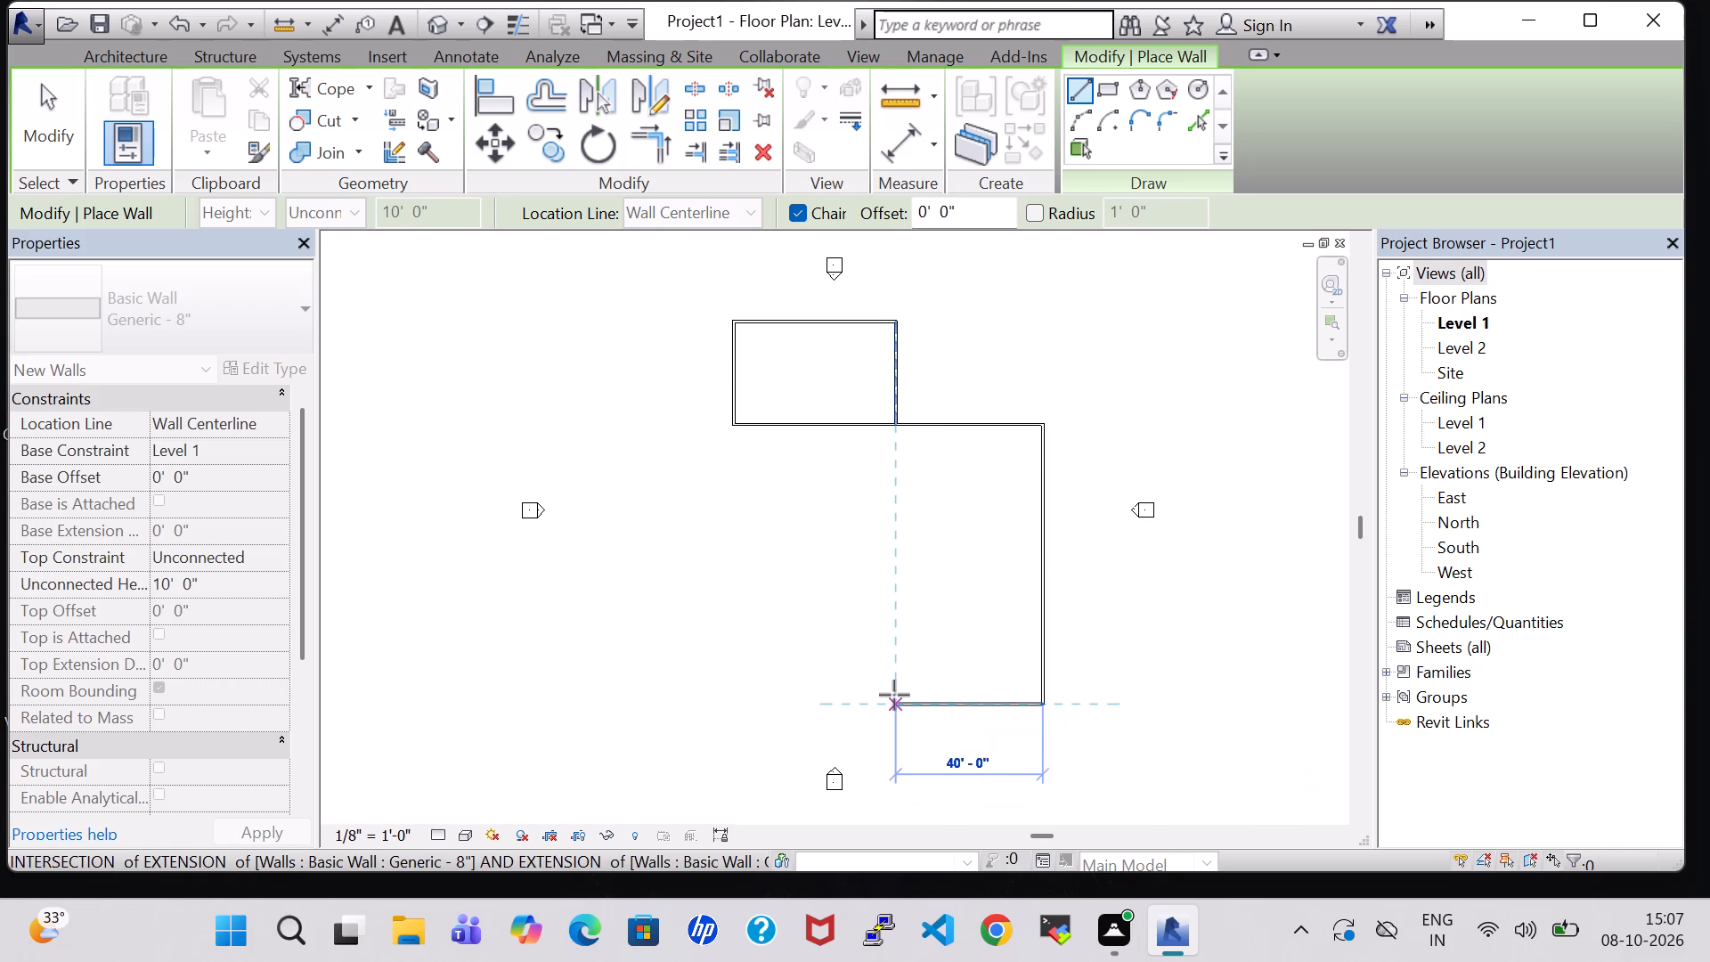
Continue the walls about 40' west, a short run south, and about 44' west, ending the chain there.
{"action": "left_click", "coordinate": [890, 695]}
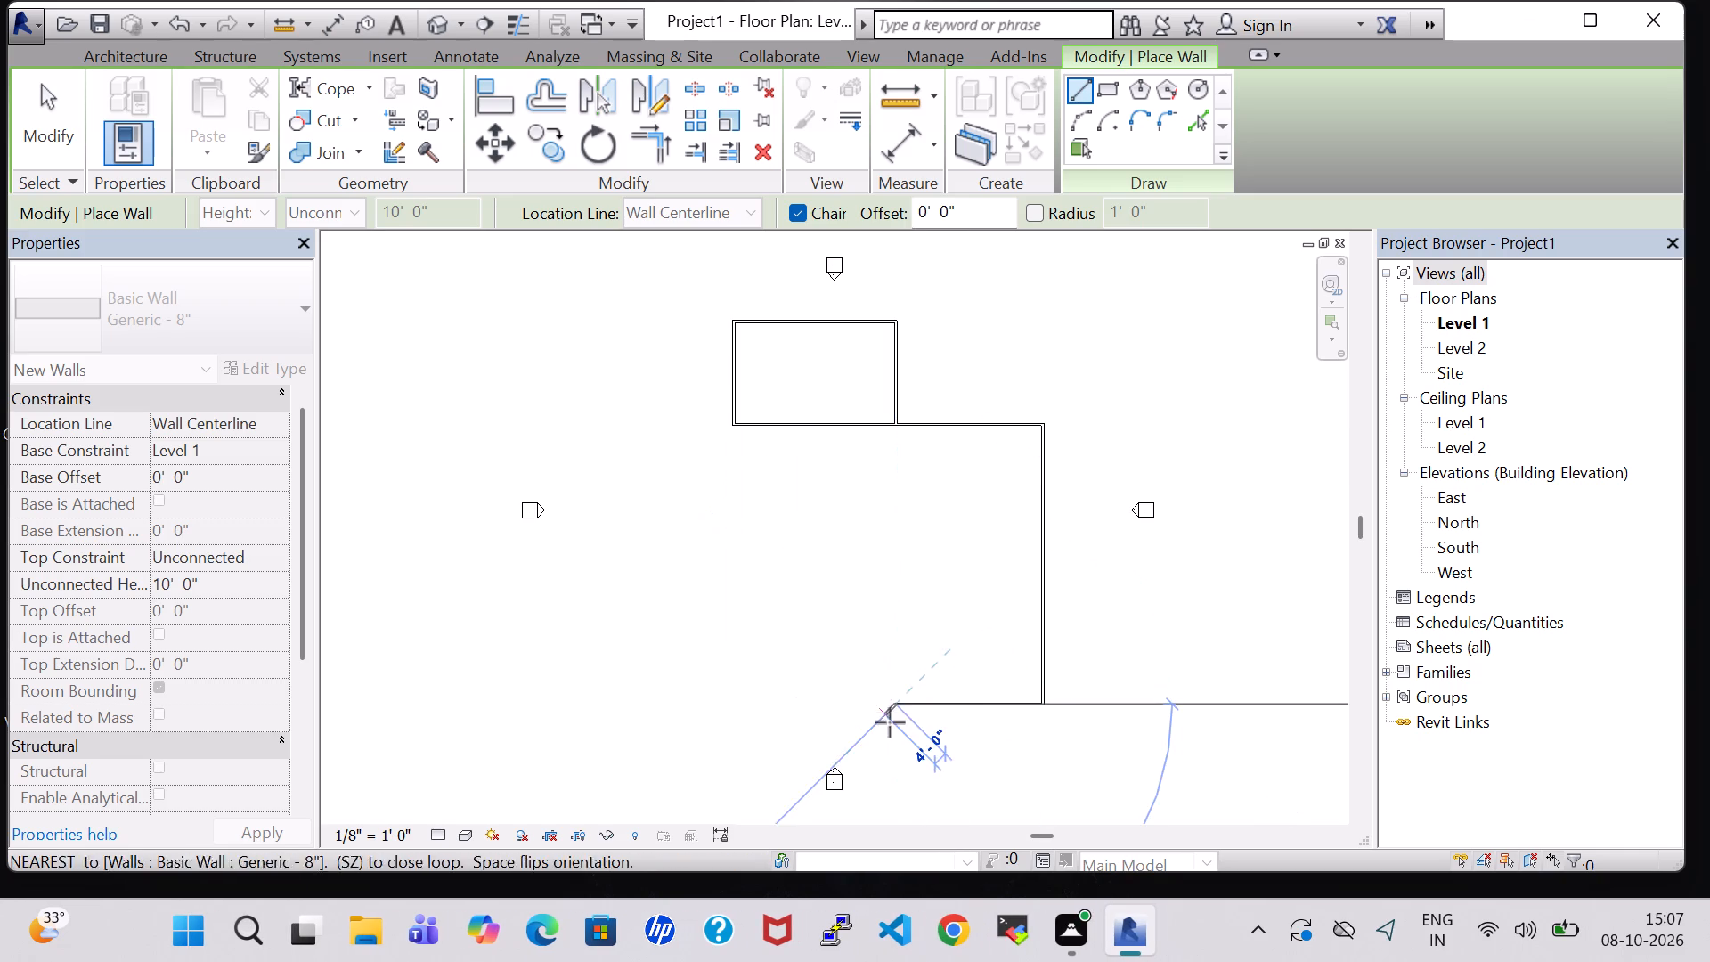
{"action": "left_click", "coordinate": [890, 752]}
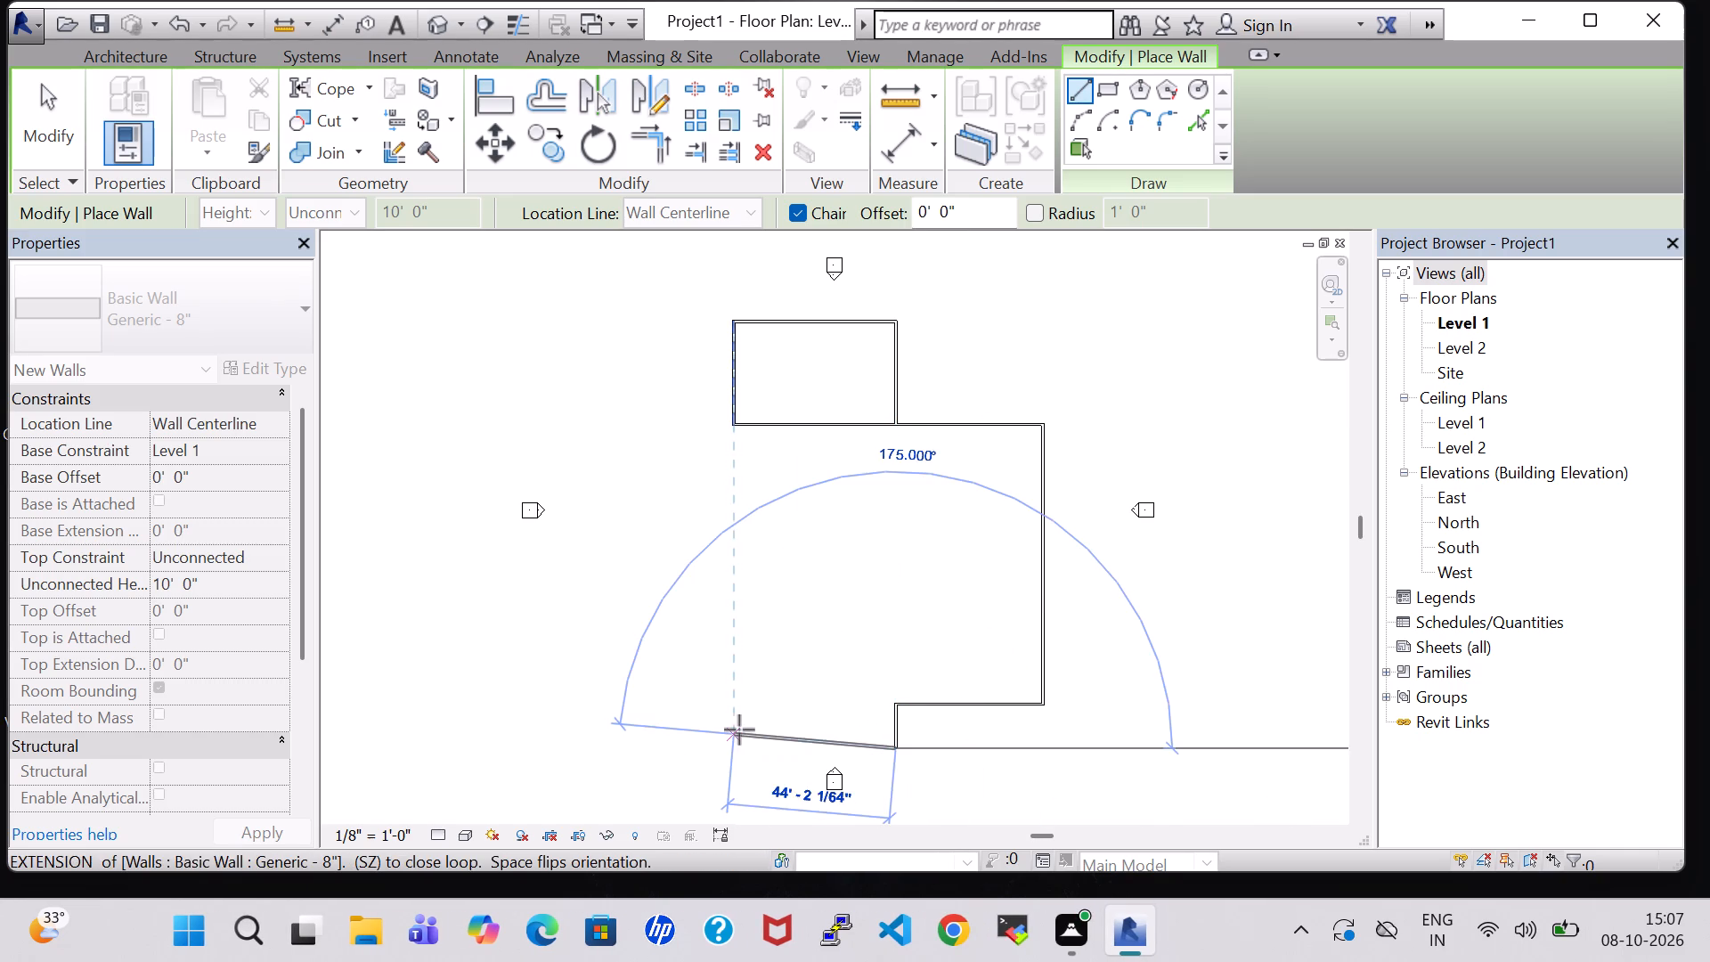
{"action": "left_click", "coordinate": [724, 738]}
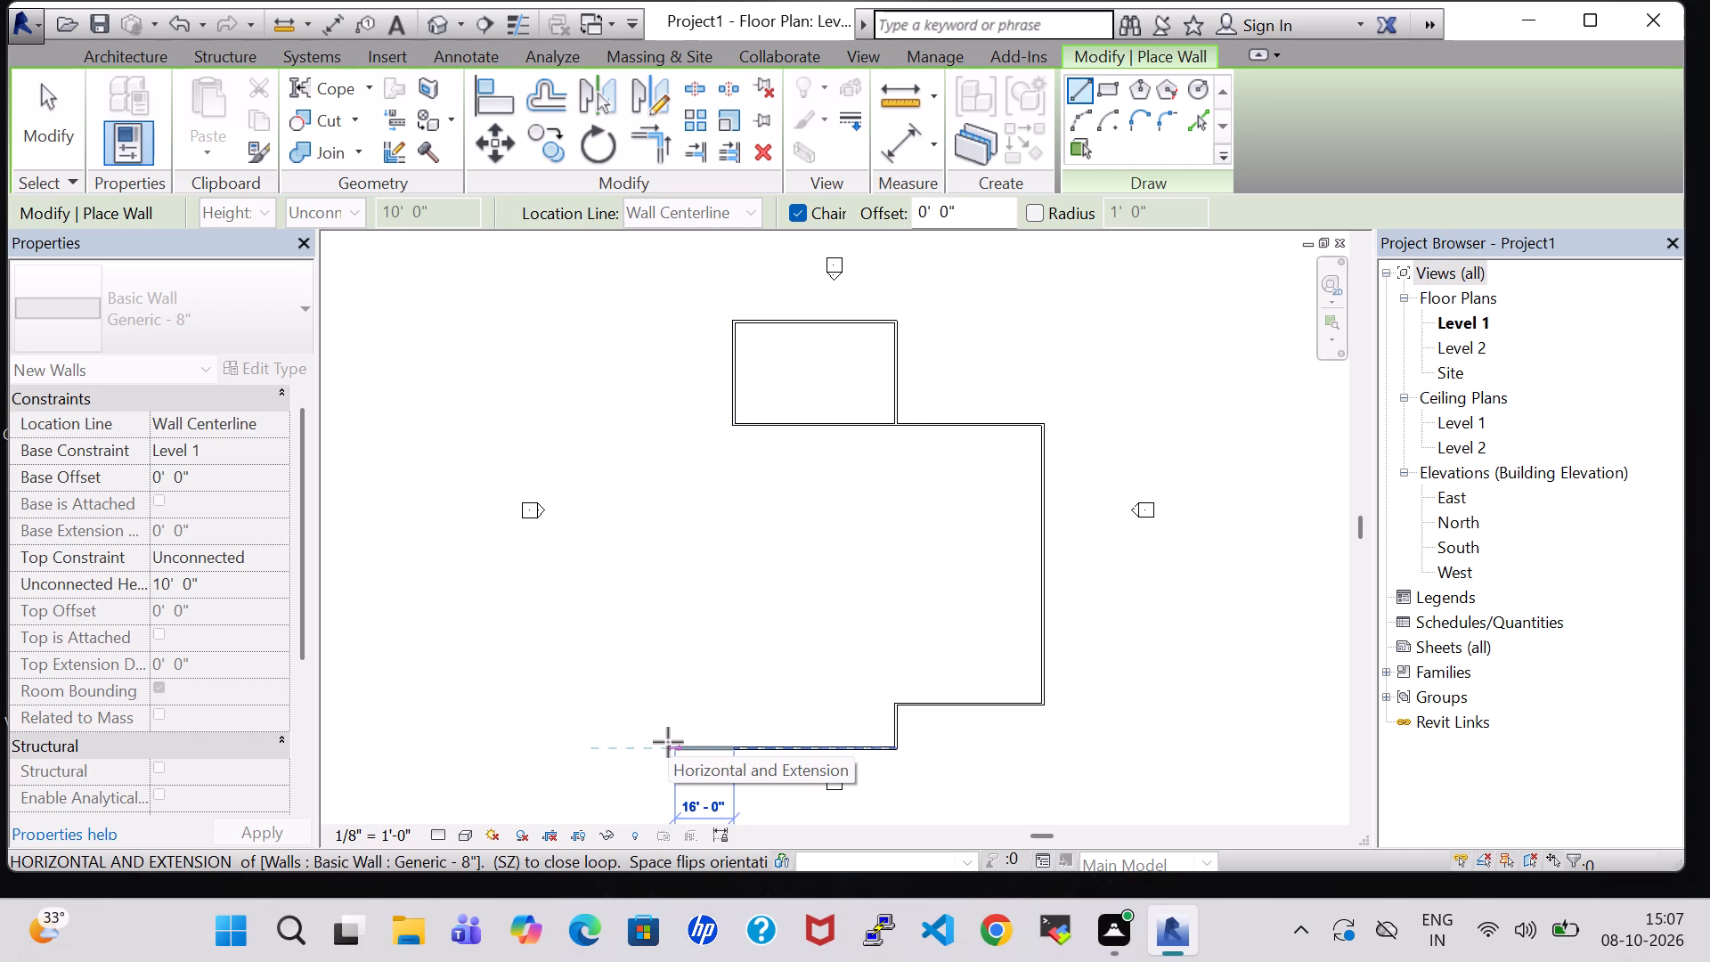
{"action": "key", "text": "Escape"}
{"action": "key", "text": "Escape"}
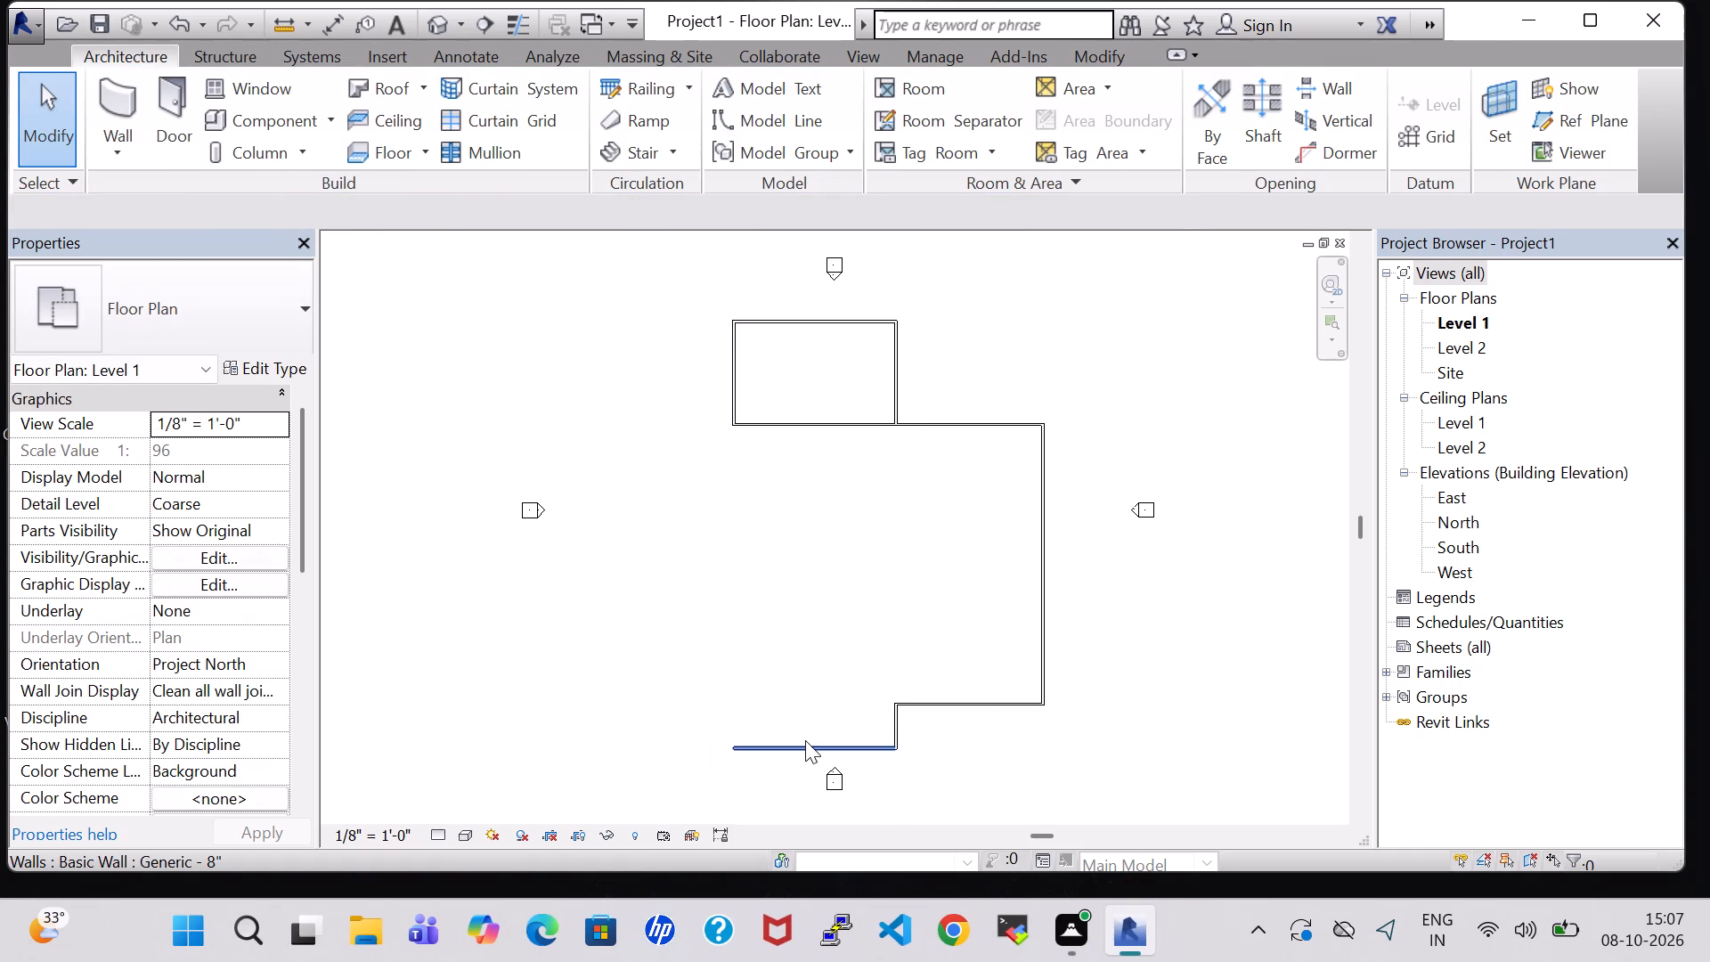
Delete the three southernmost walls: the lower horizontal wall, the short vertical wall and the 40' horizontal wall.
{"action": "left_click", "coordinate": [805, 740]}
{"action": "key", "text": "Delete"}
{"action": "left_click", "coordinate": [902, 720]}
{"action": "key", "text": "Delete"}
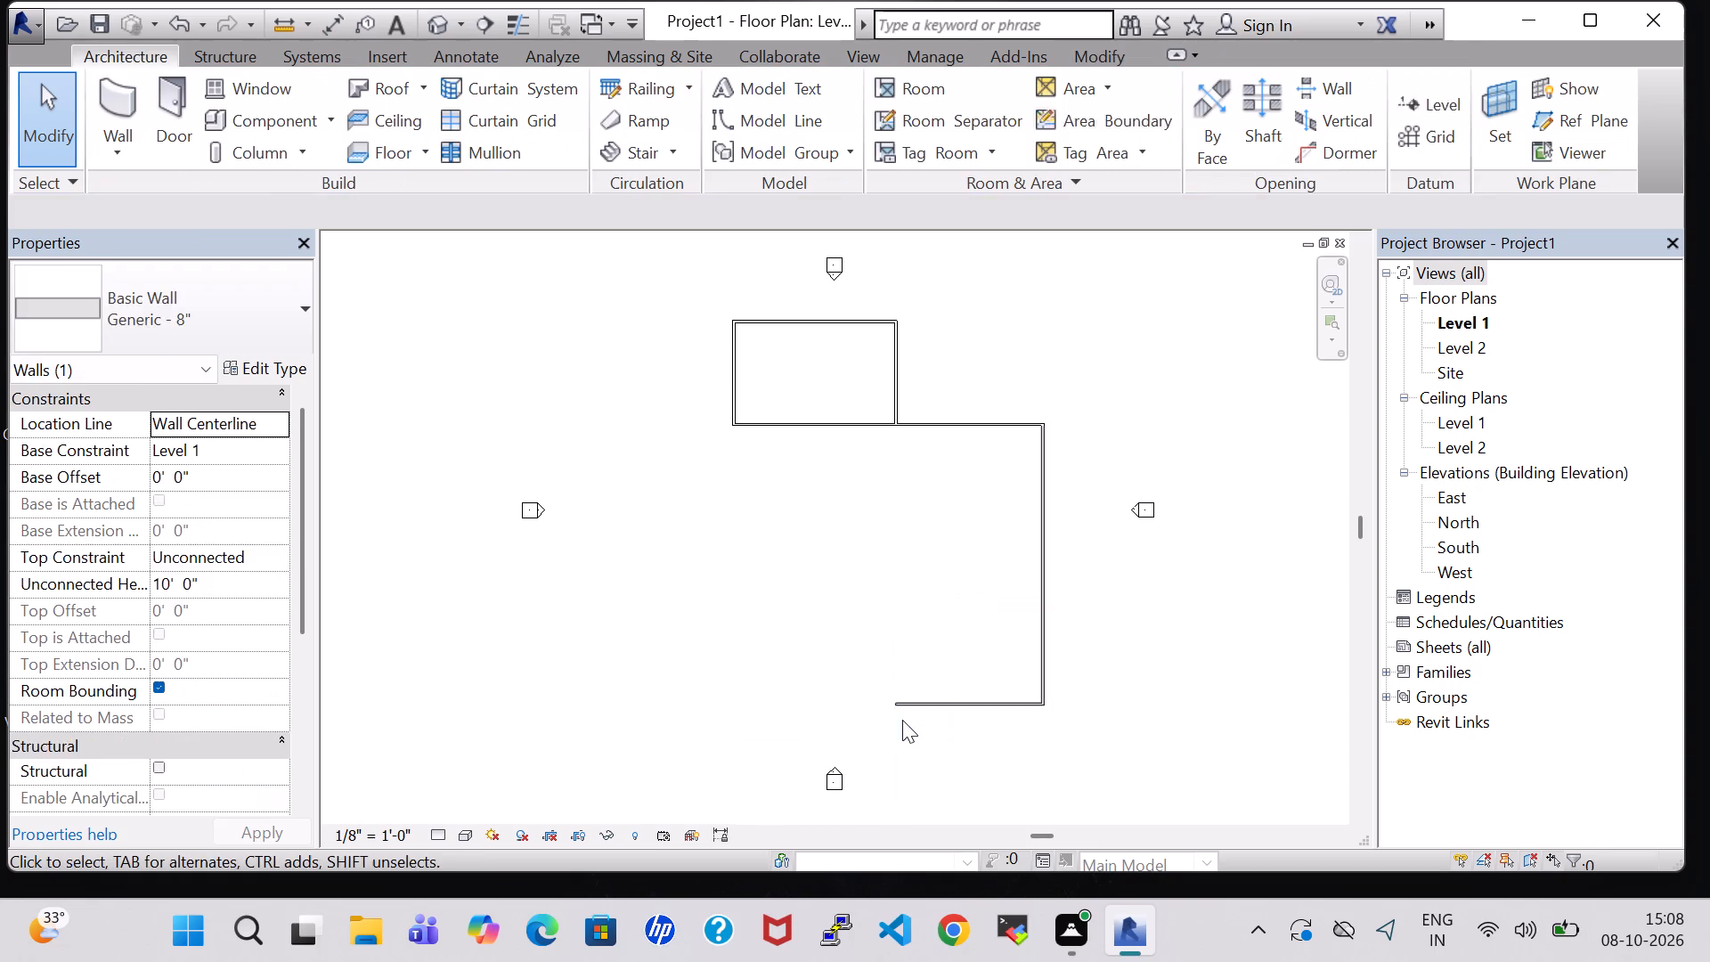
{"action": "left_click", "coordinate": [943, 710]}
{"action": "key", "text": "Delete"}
Nudge the long east vertical wall north, shortening it to 64' 0".
{"action": "left_click", "coordinate": [1032, 679]}
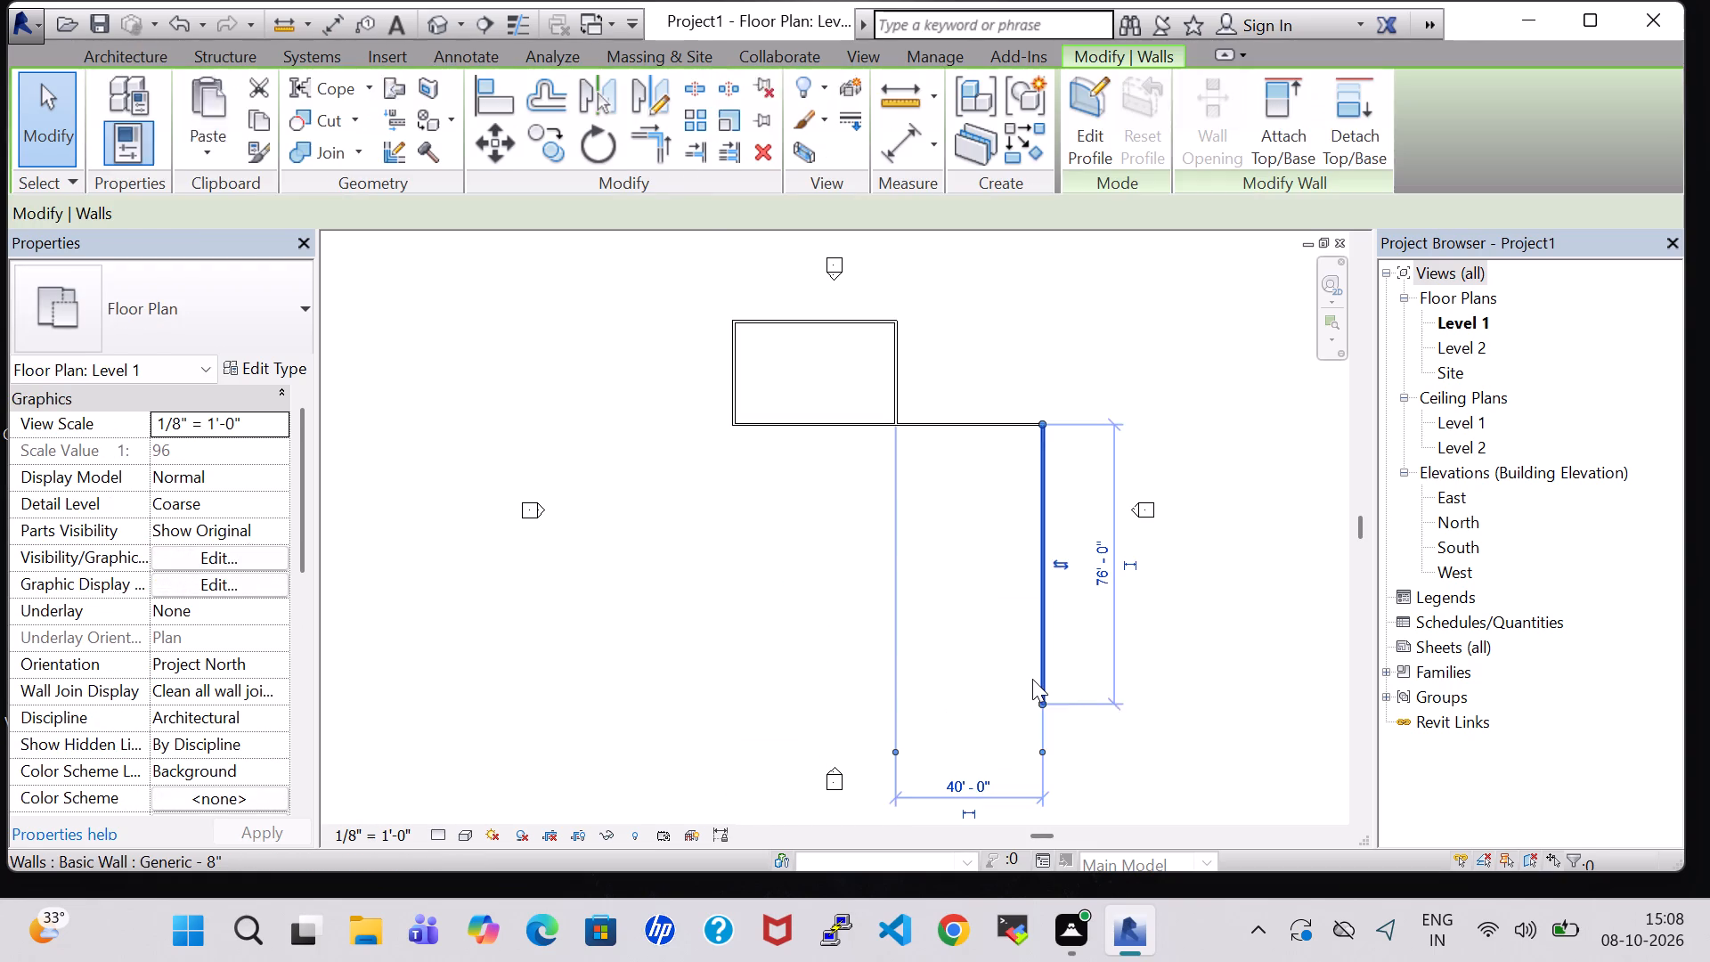
{"action": "key", "text": "Up"}
{"action": "key", "text": "Up"}
{"action": "key", "text": "Up"}
{"action": "key", "text": "Up"}
{"action": "key", "text": "Up"}
{"action": "key", "text": "Up"}
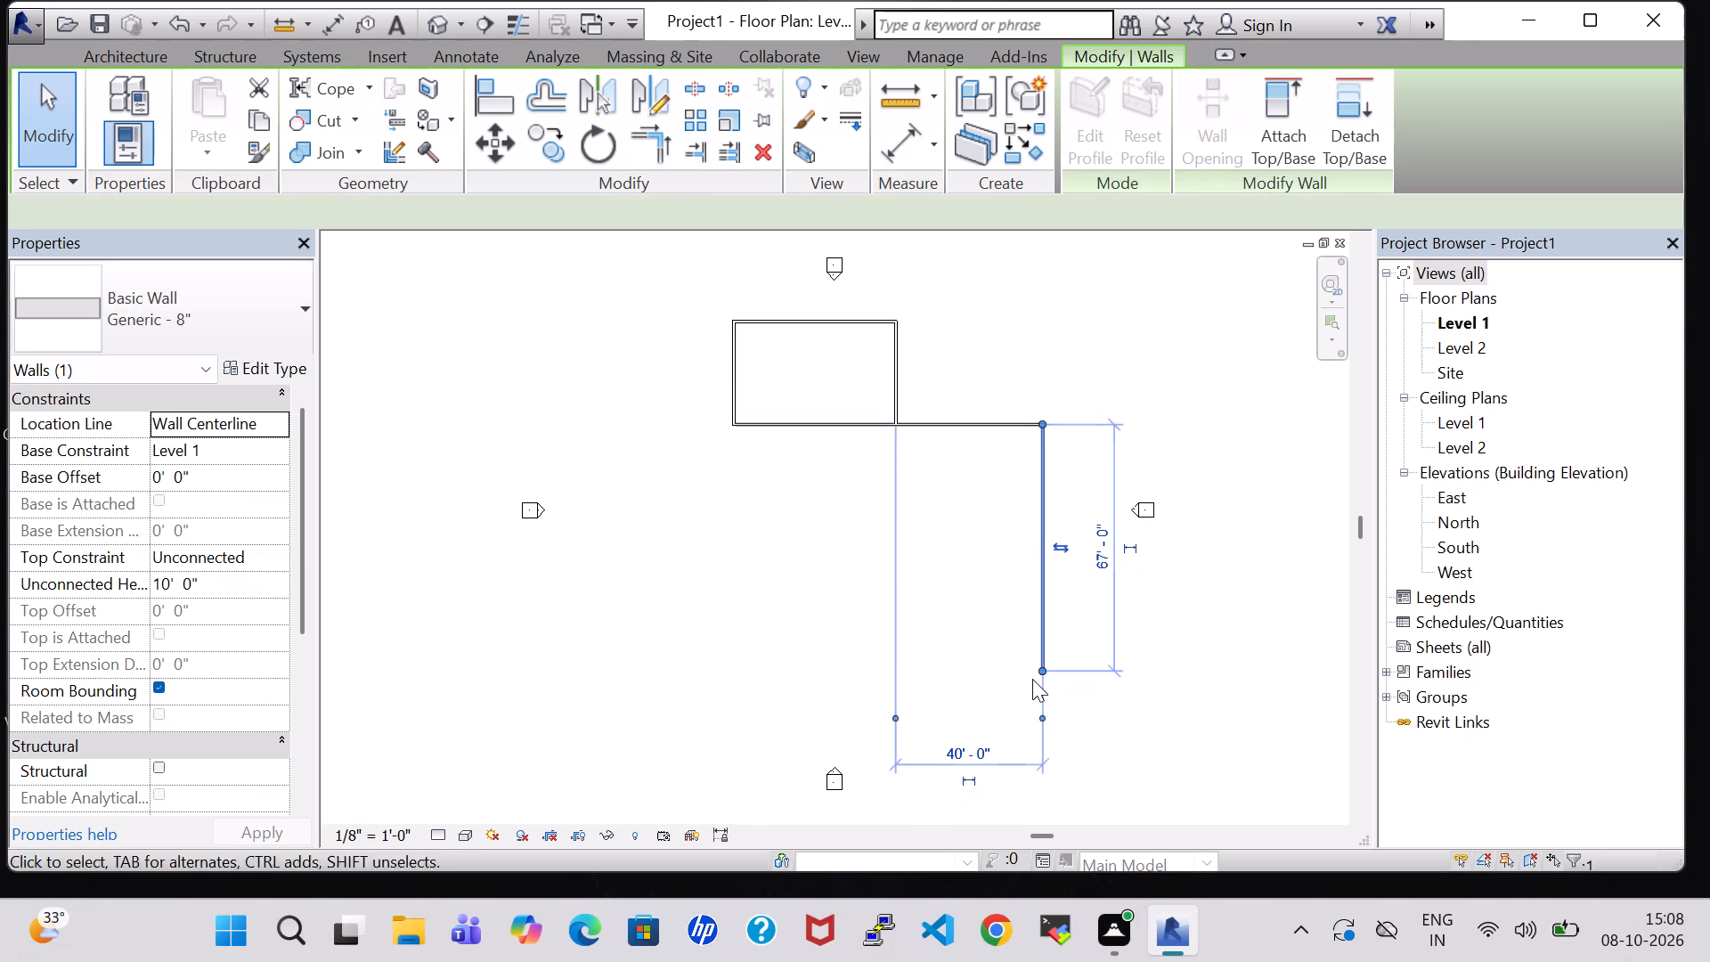
{"action": "key", "text": "Up"}
{"action": "key", "text": "Up"}
From the lower end of the long east wall, draw a wall about 48' west, then one about 12' south.
{"action": "left_click", "coordinate": [110, 61]}
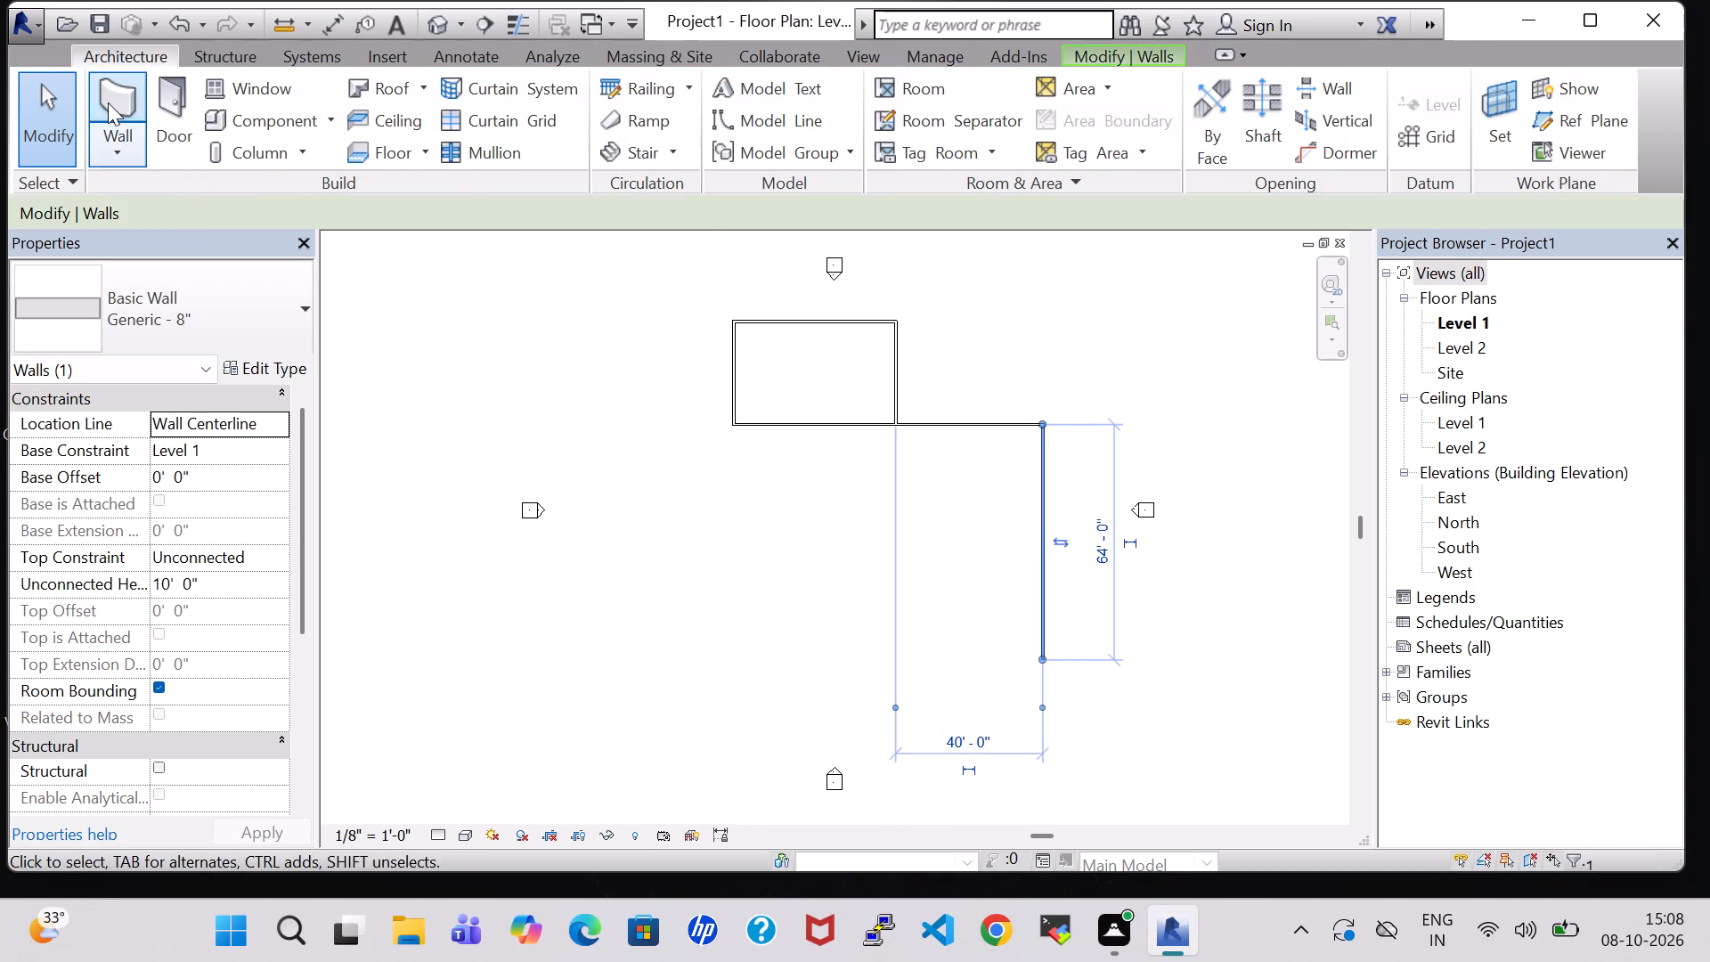
{"action": "left_click", "coordinate": [108, 102]}
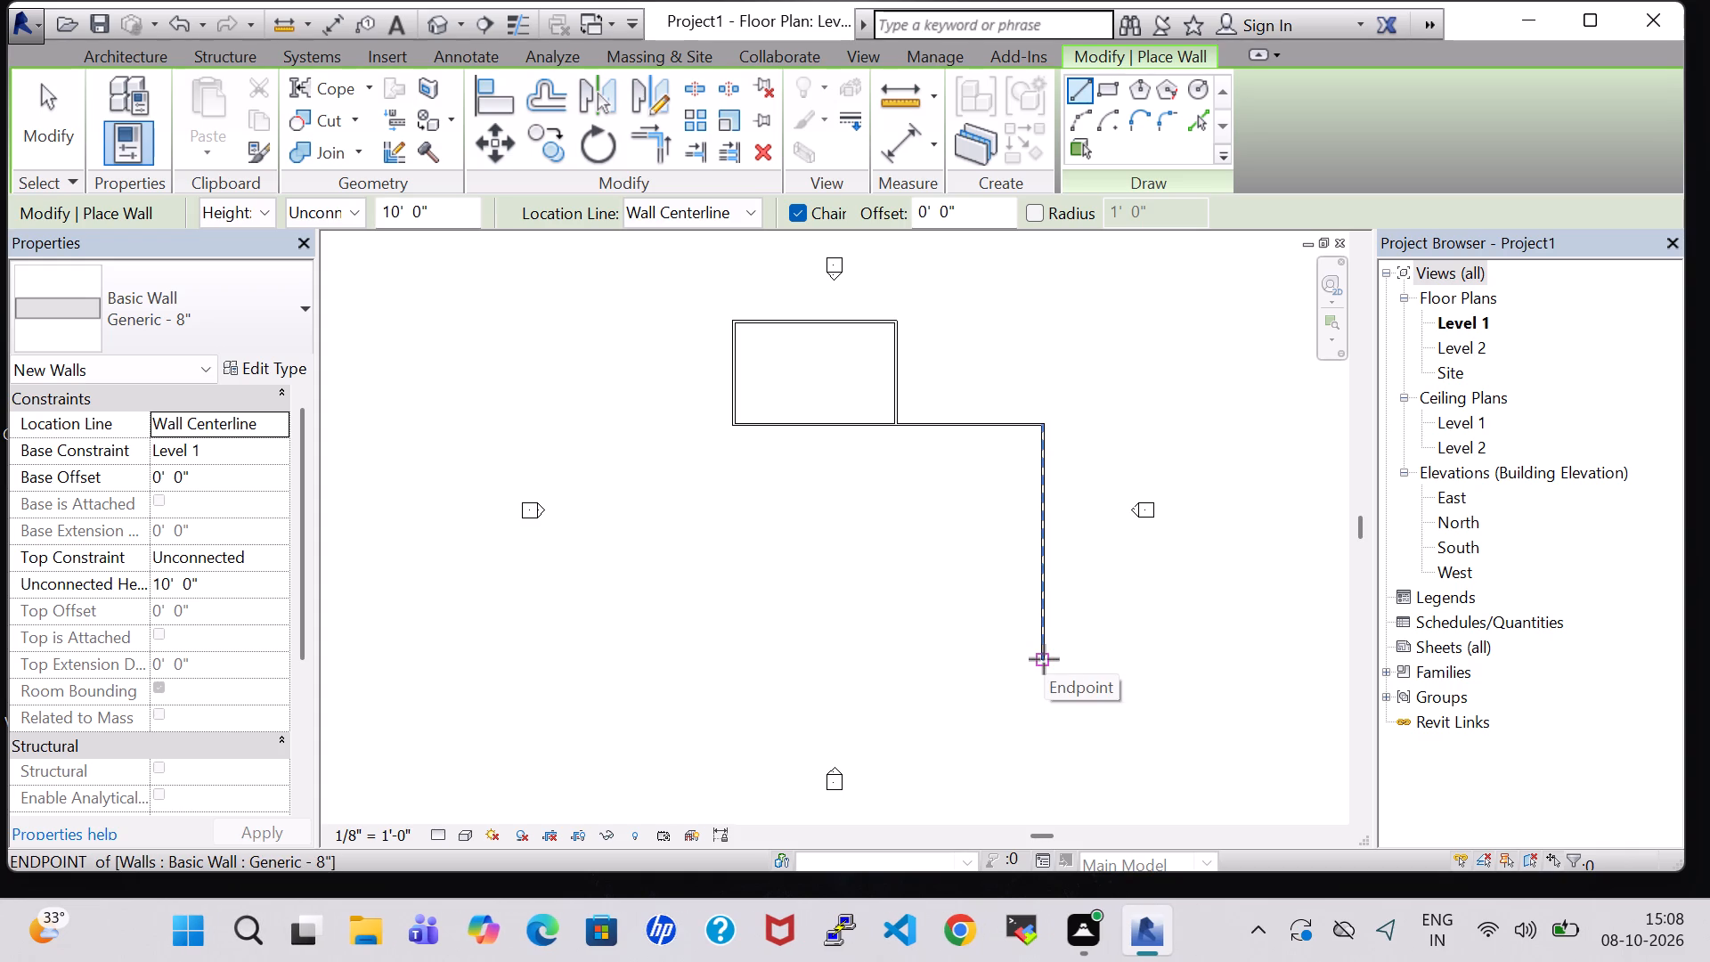
{"action": "left_click", "coordinate": [1044, 659]}
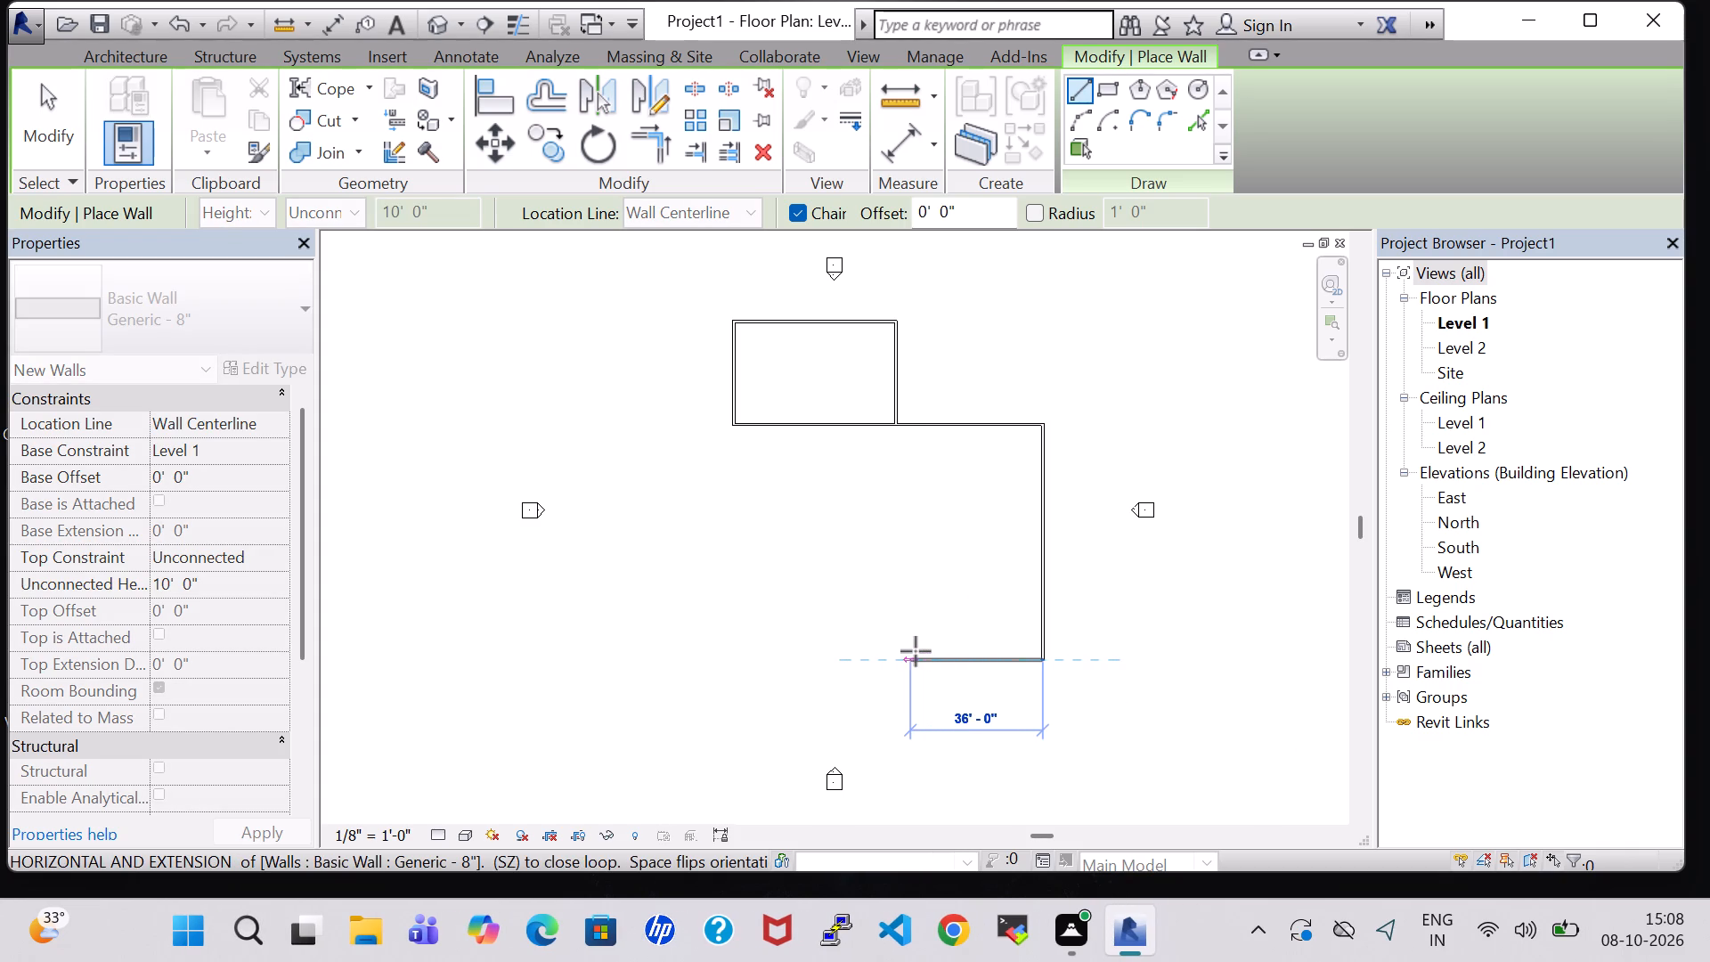
{"action": "left_click", "coordinate": [866, 657]}
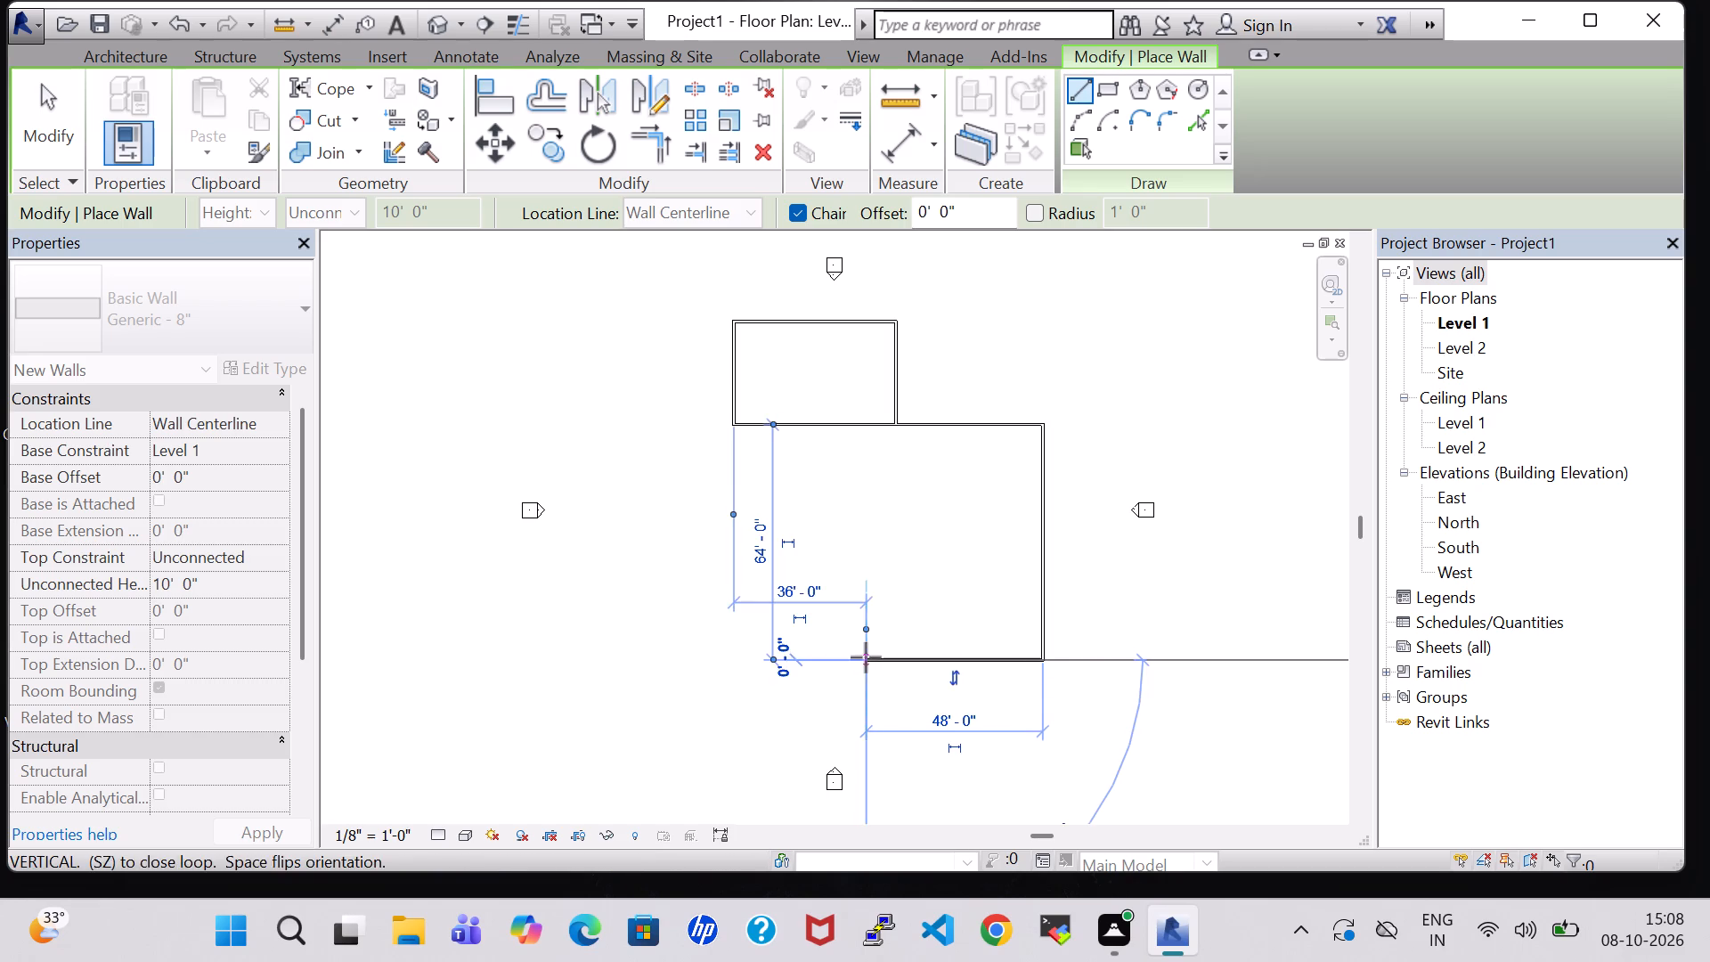
{"action": "left_click", "coordinate": [866, 705]}
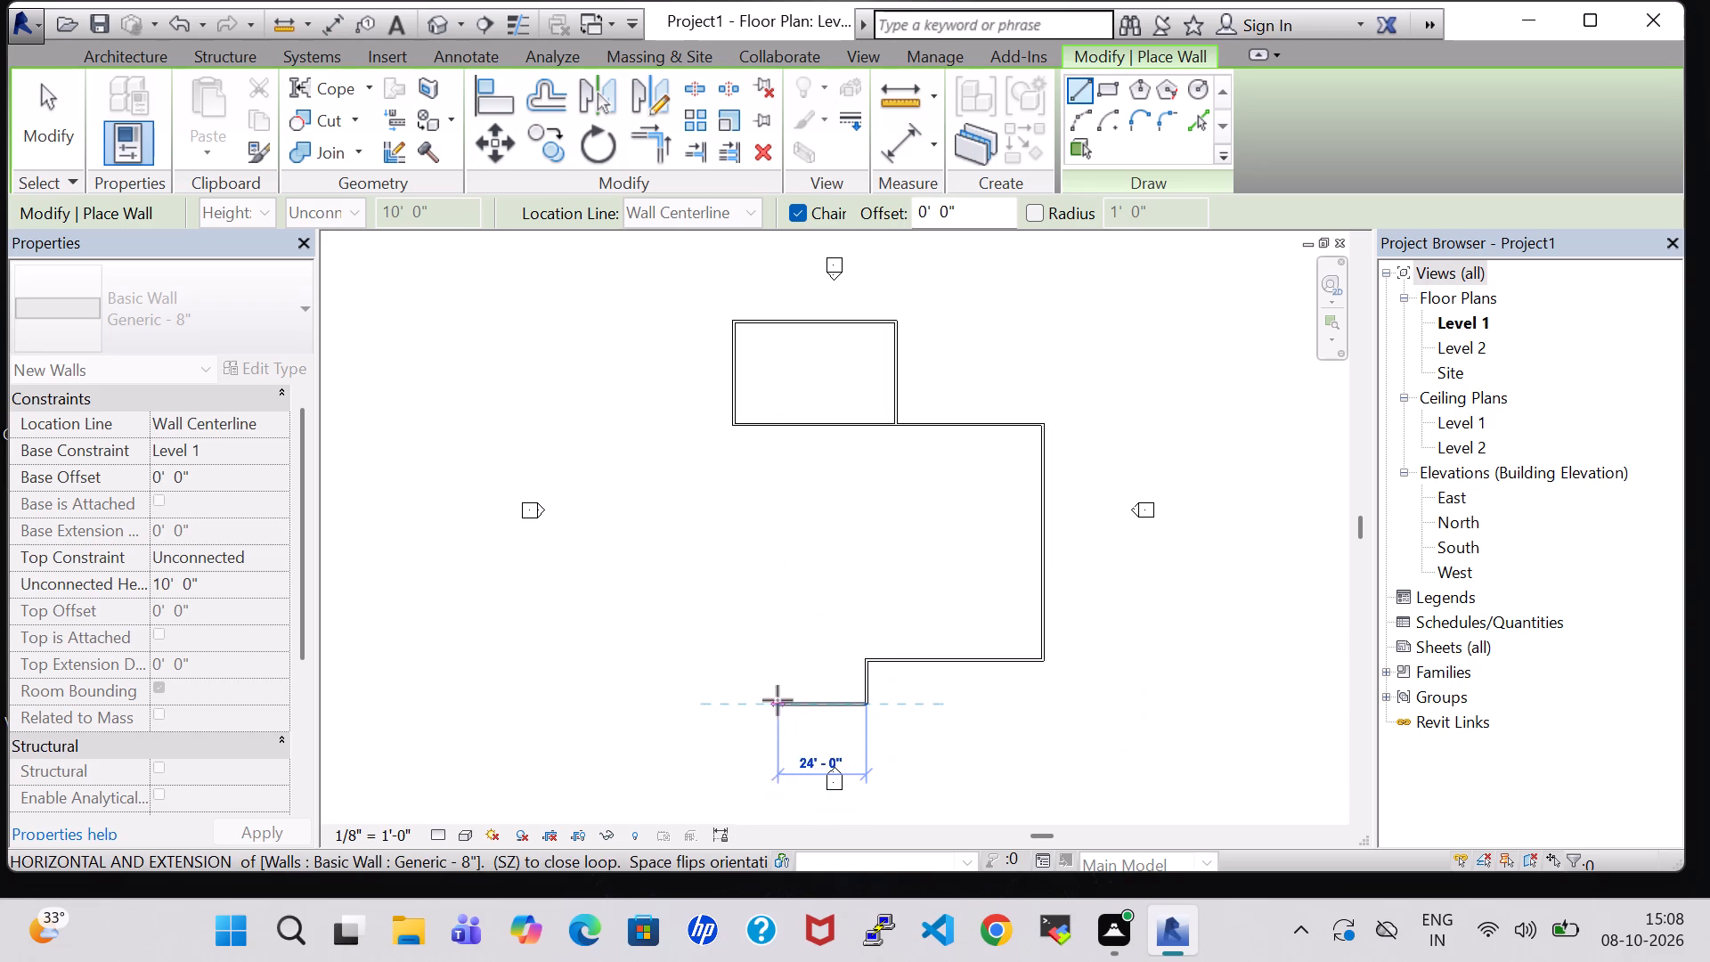
{"action": "key", "text": "Escape"}
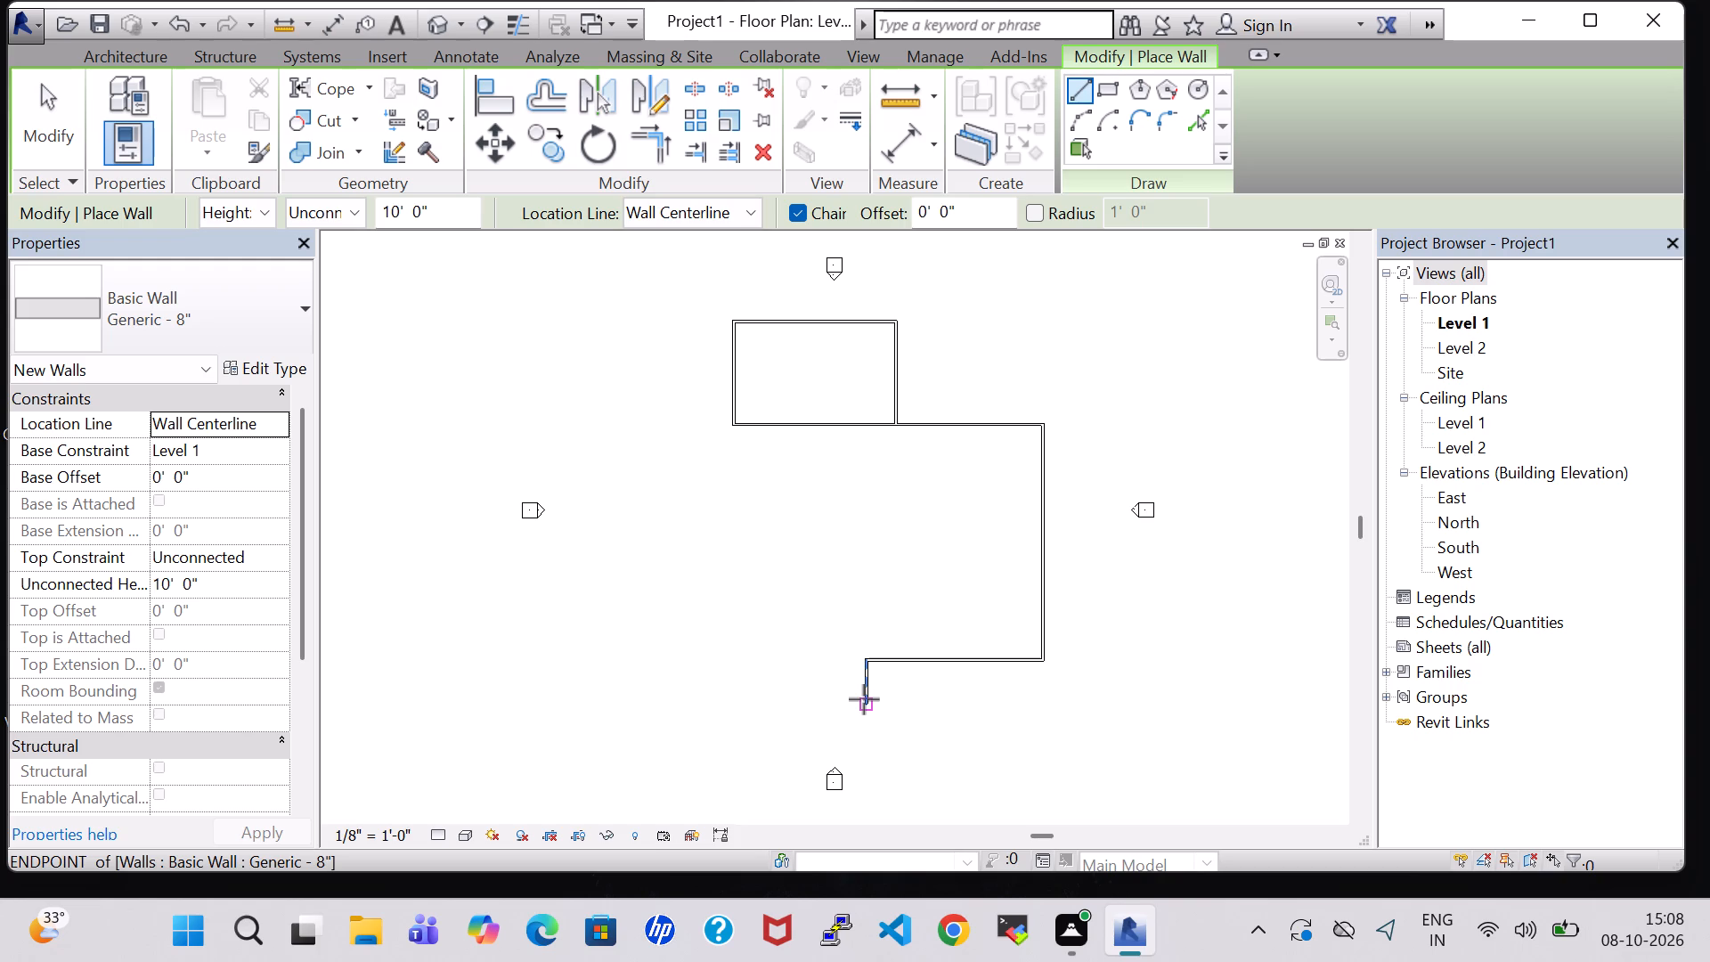
{"action": "scroll", "coordinate": [864, 699], "scroll_direction": "up", "scroll_amount": 10}
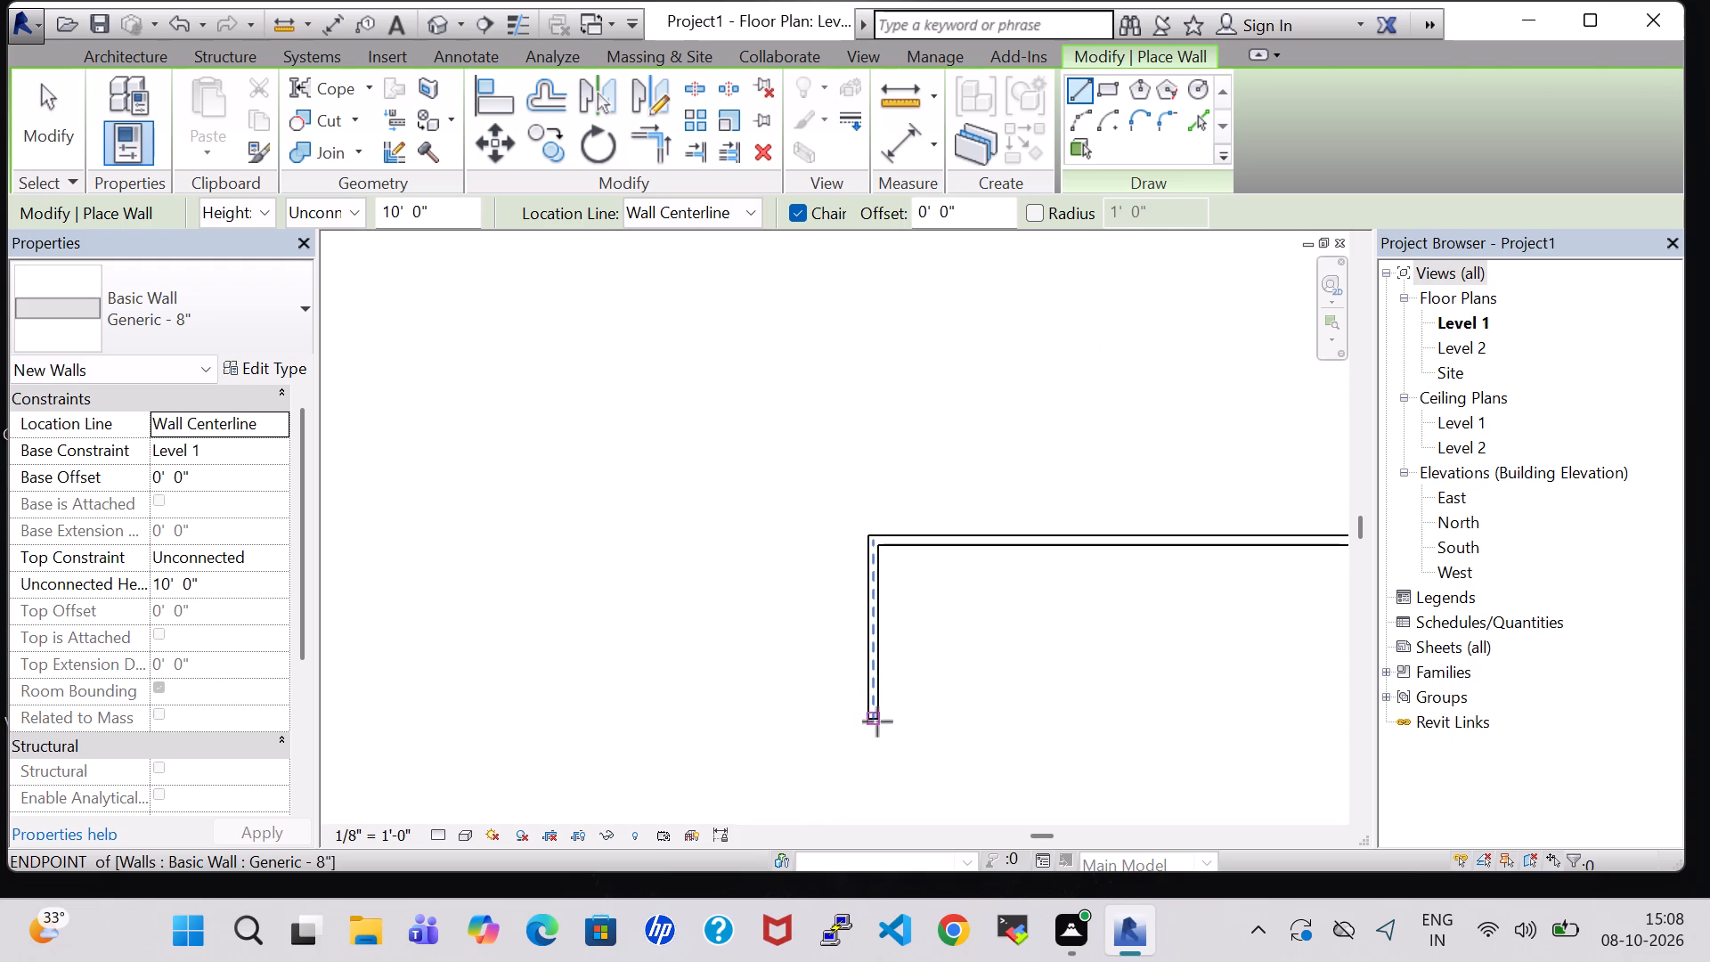
{"action": "key", "text": "Escape"}
Nudge the short vertical wall at the plan's south end farther south, lengthening it past 15' 0".
{"action": "left_click", "coordinate": [876, 720]}
{"action": "key", "text": "Down"}
{"action": "key", "text": "Down"}
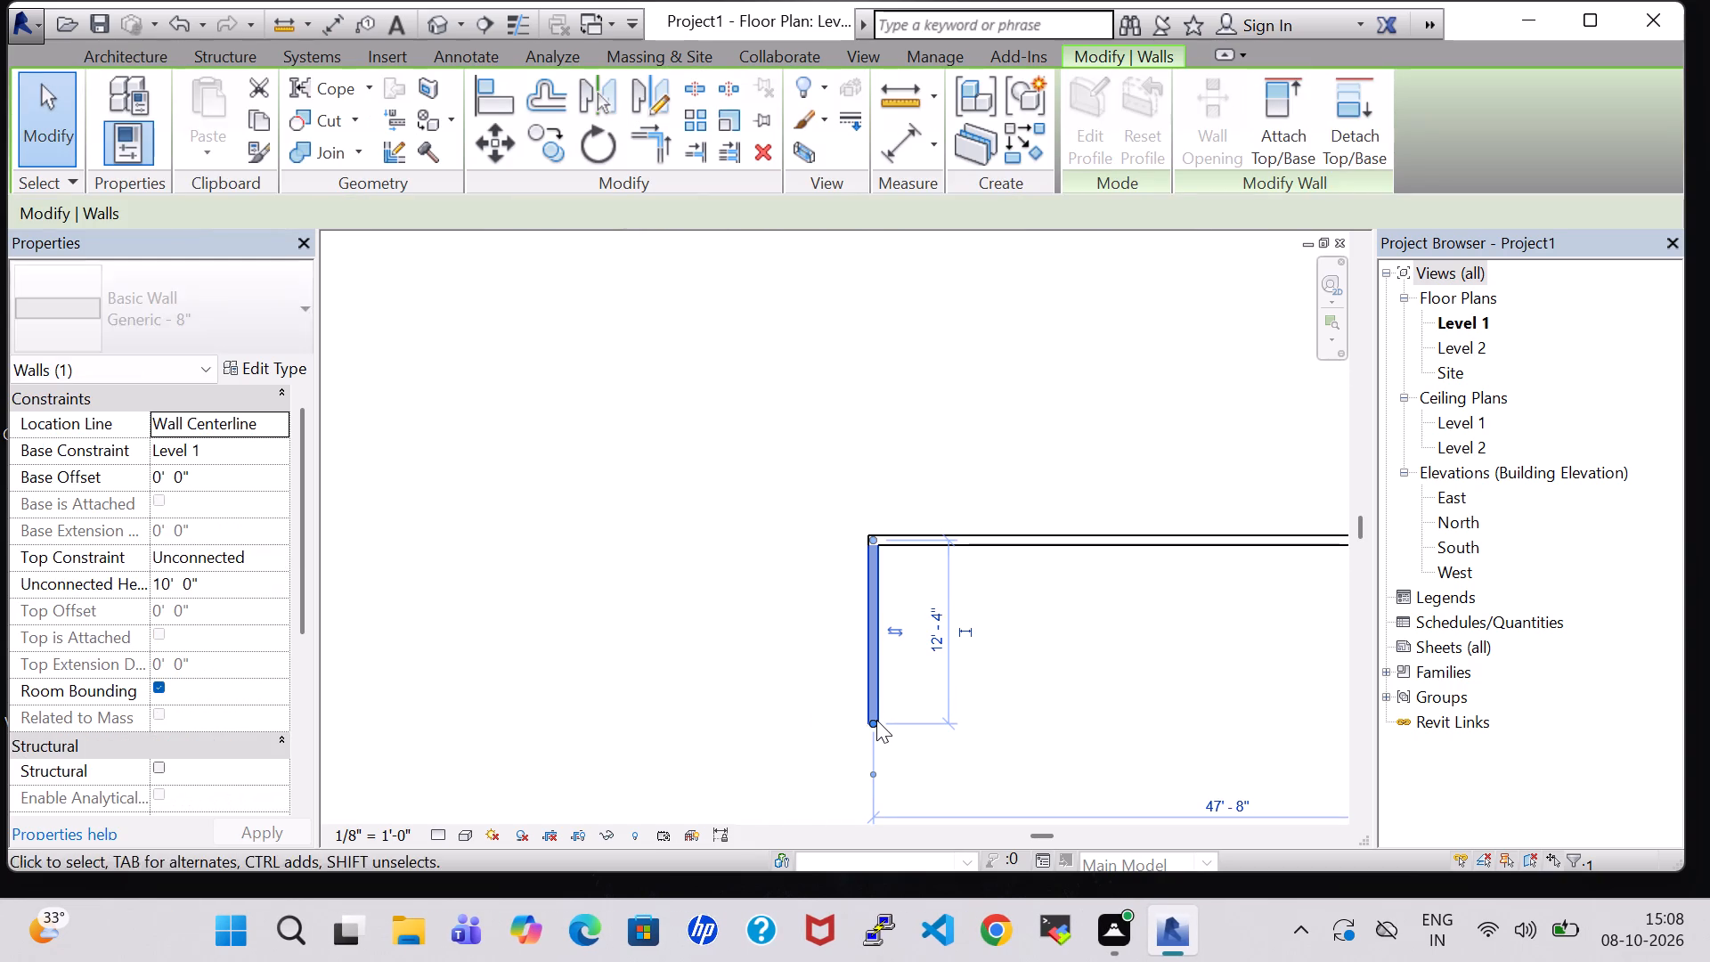
{"action": "key", "text": "Down"}
{"action": "key", "text": "Down"}
{"action": "key", "text": "Down"}
{"action": "key", "text": "Down"}
{"action": "key", "text": "Down"}
{"action": "key", "text": "Down"}
{"action": "key", "text": "Down"}
{"action": "key", "text": "Down"}
{"action": "key", "text": "Up"}
{"action": "scroll", "coordinate": [806, 616], "scroll_direction": "down", "scroll_amount": 2}
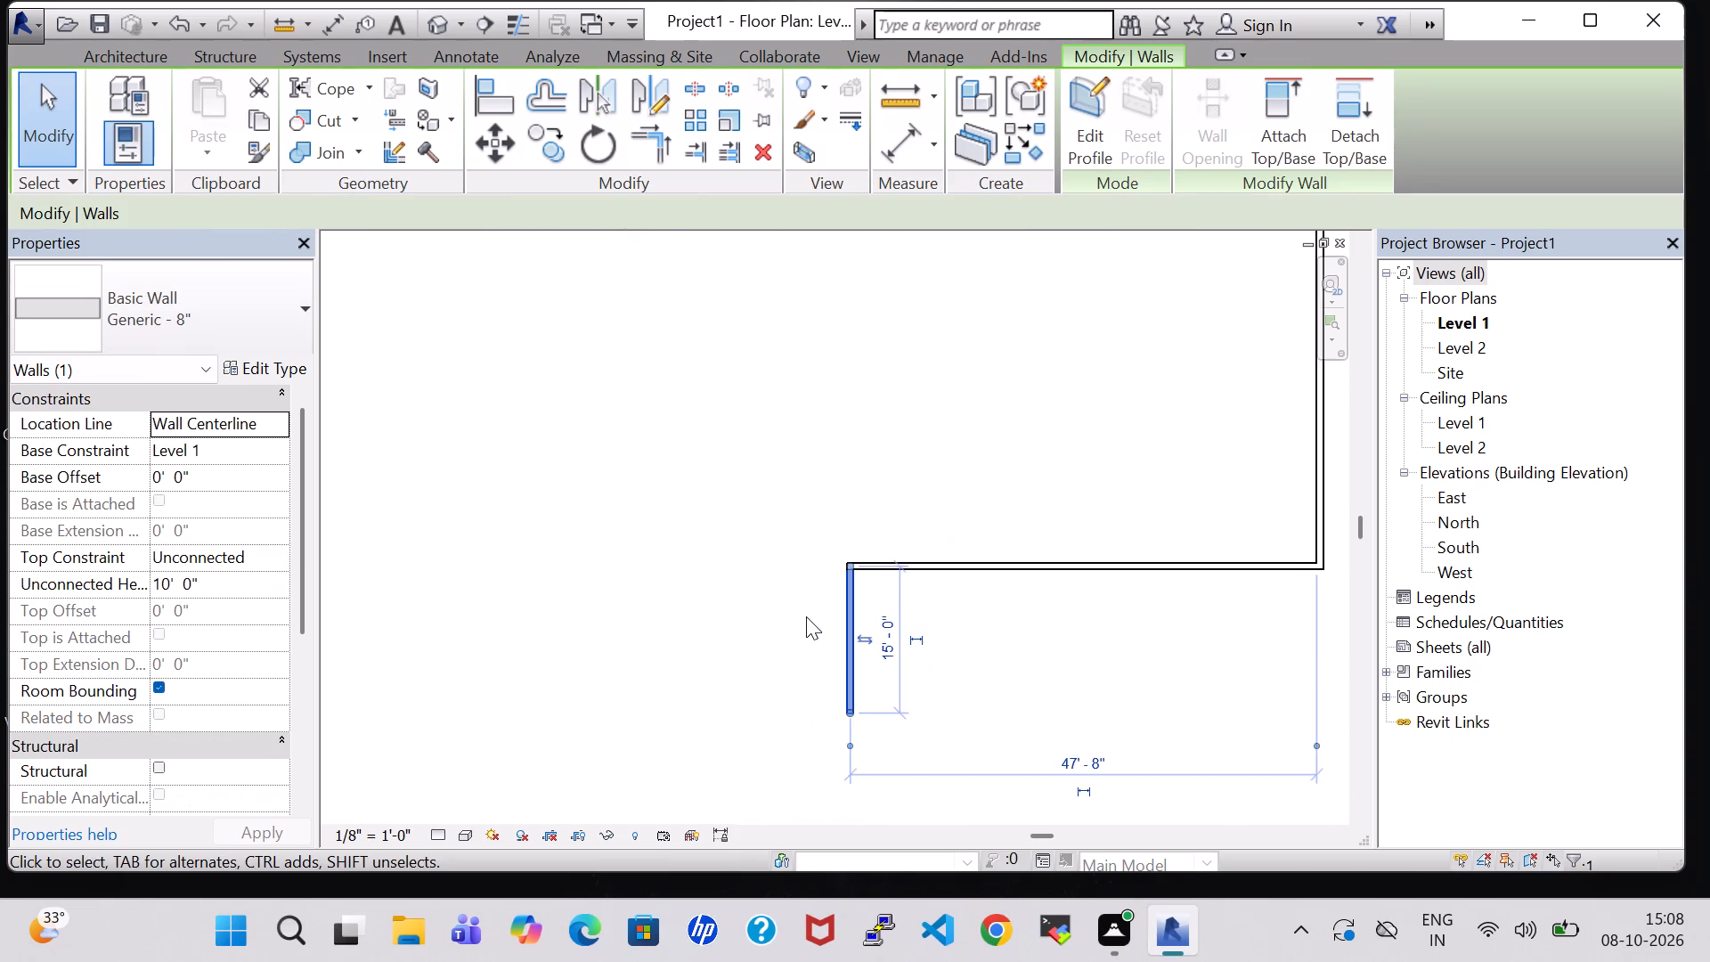
{"action": "scroll", "coordinate": [806, 616], "scroll_direction": "down", "scroll_amount": 5}
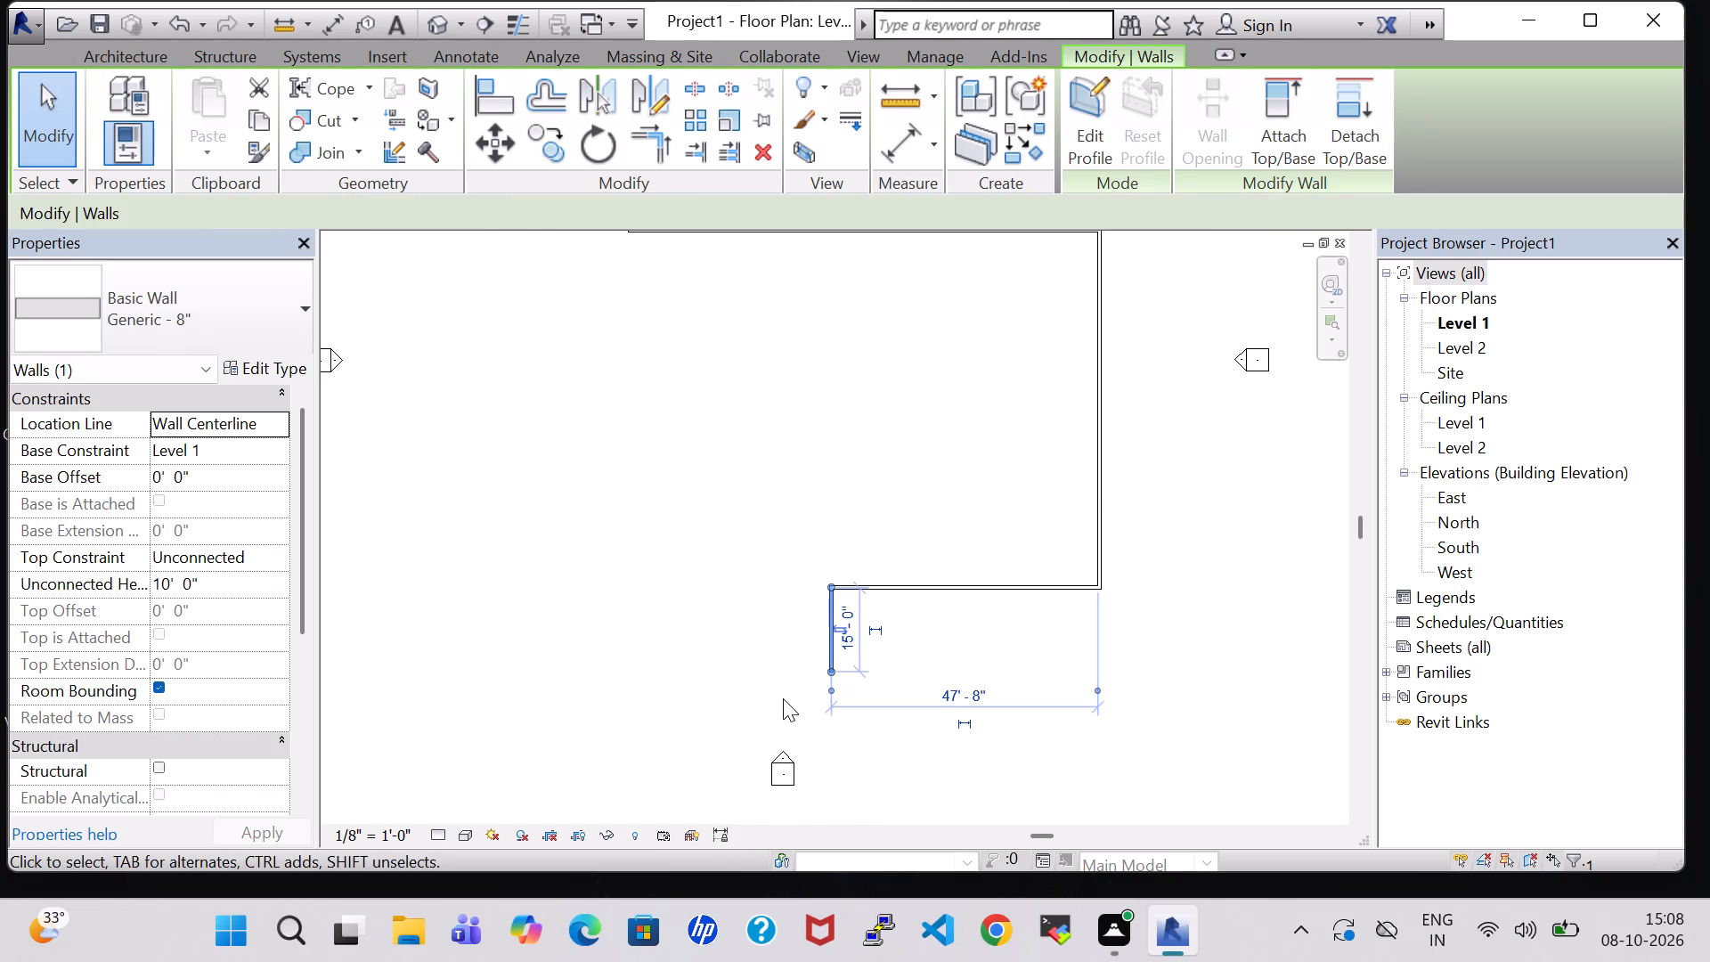
{"action": "key", "text": "Down"}
{"action": "key", "text": "Down"}
{"action": "key", "text": "Down"}
{"action": "key", "text": "Down"}
{"action": "key", "text": "Down"}
{"action": "left_click", "coordinate": [783, 698]}
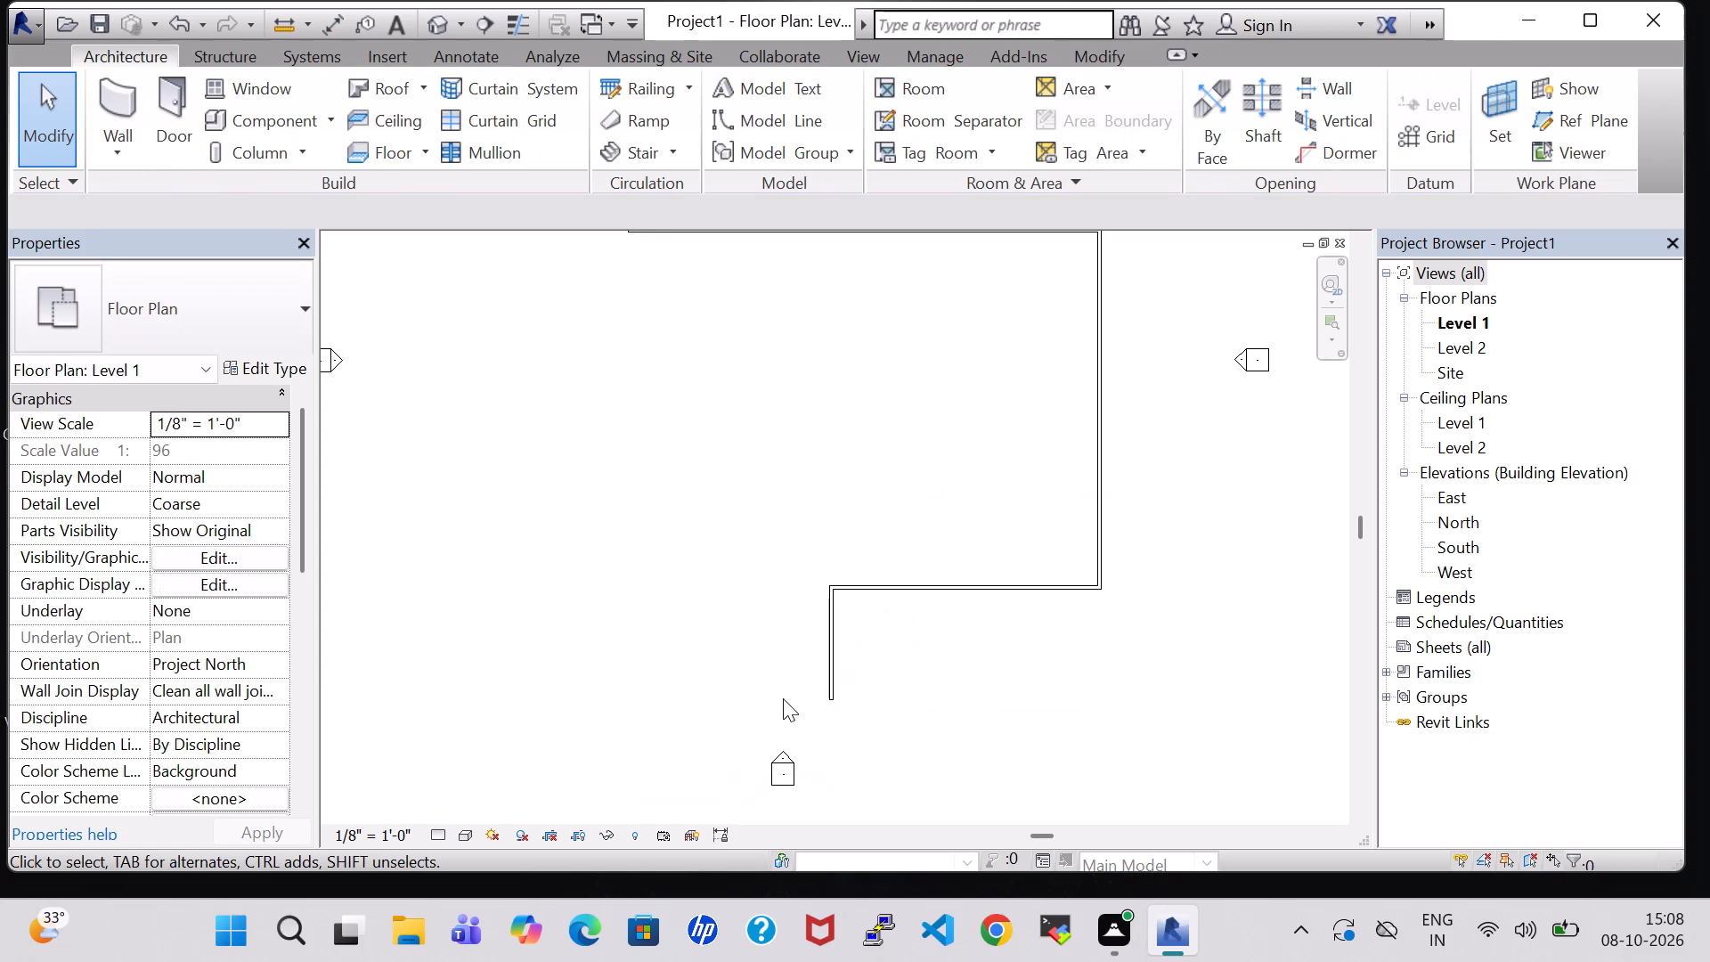
From the short wall's lower end, chain stepped walls about 34' 8" west, 10' south and 11' 3" west.
{"action": "left_click", "coordinate": [92, 114]}
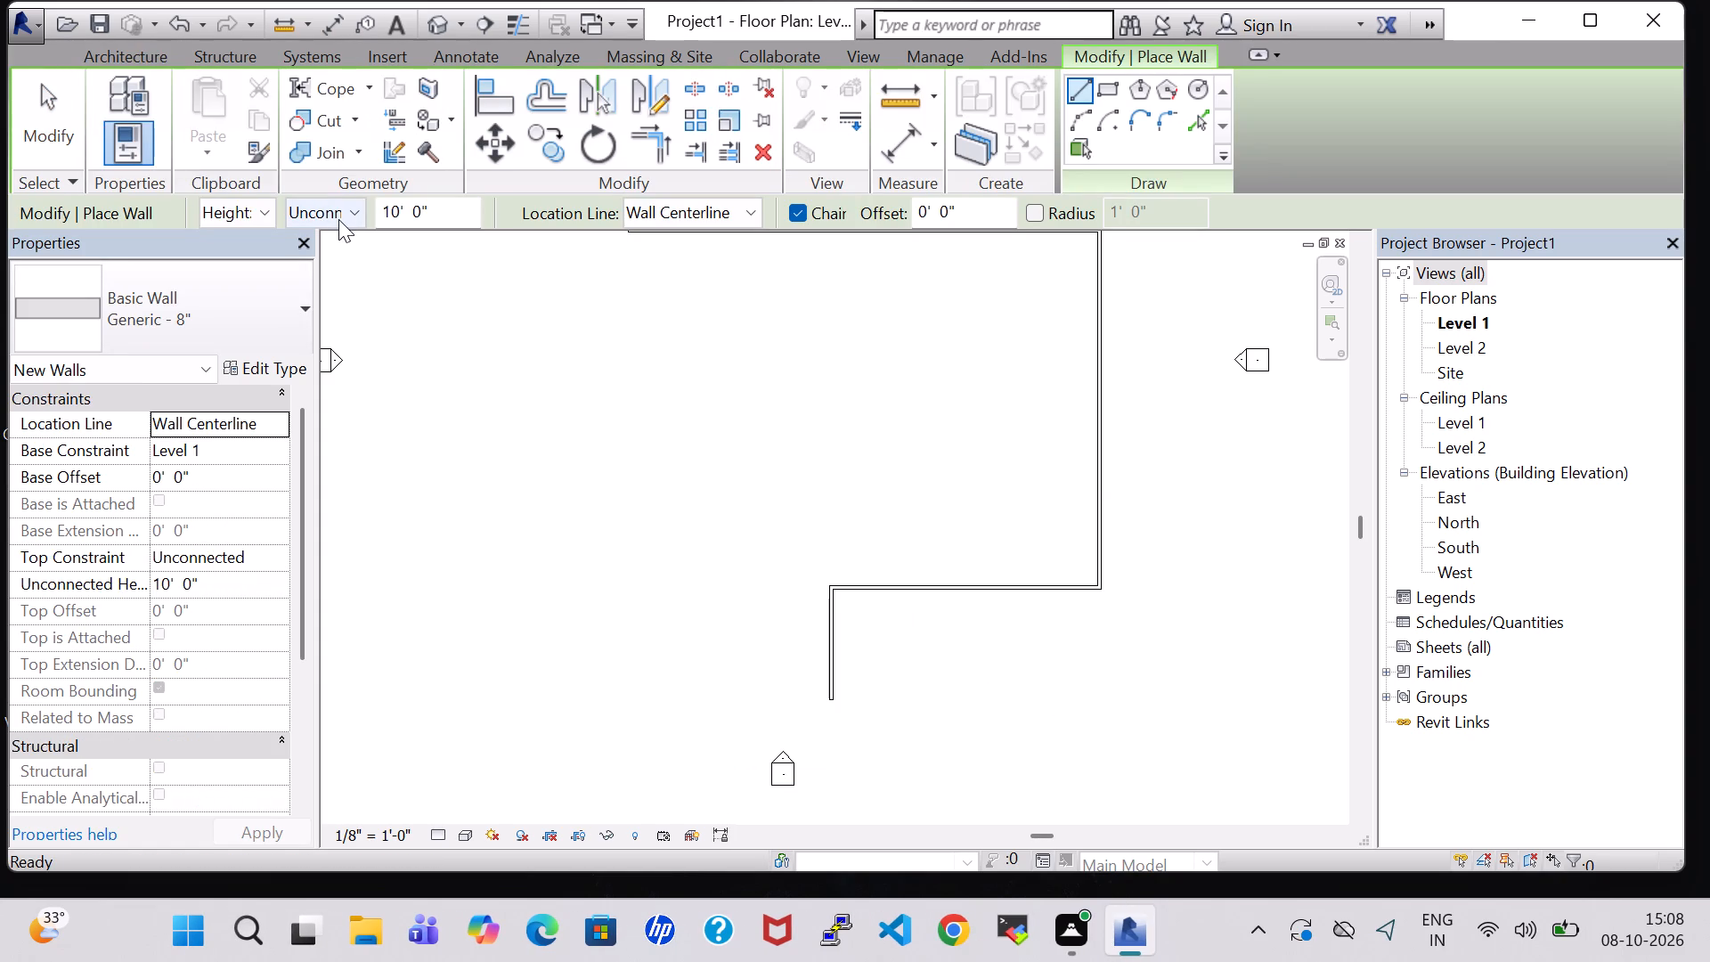
{"action": "left_click", "coordinate": [834, 700]}
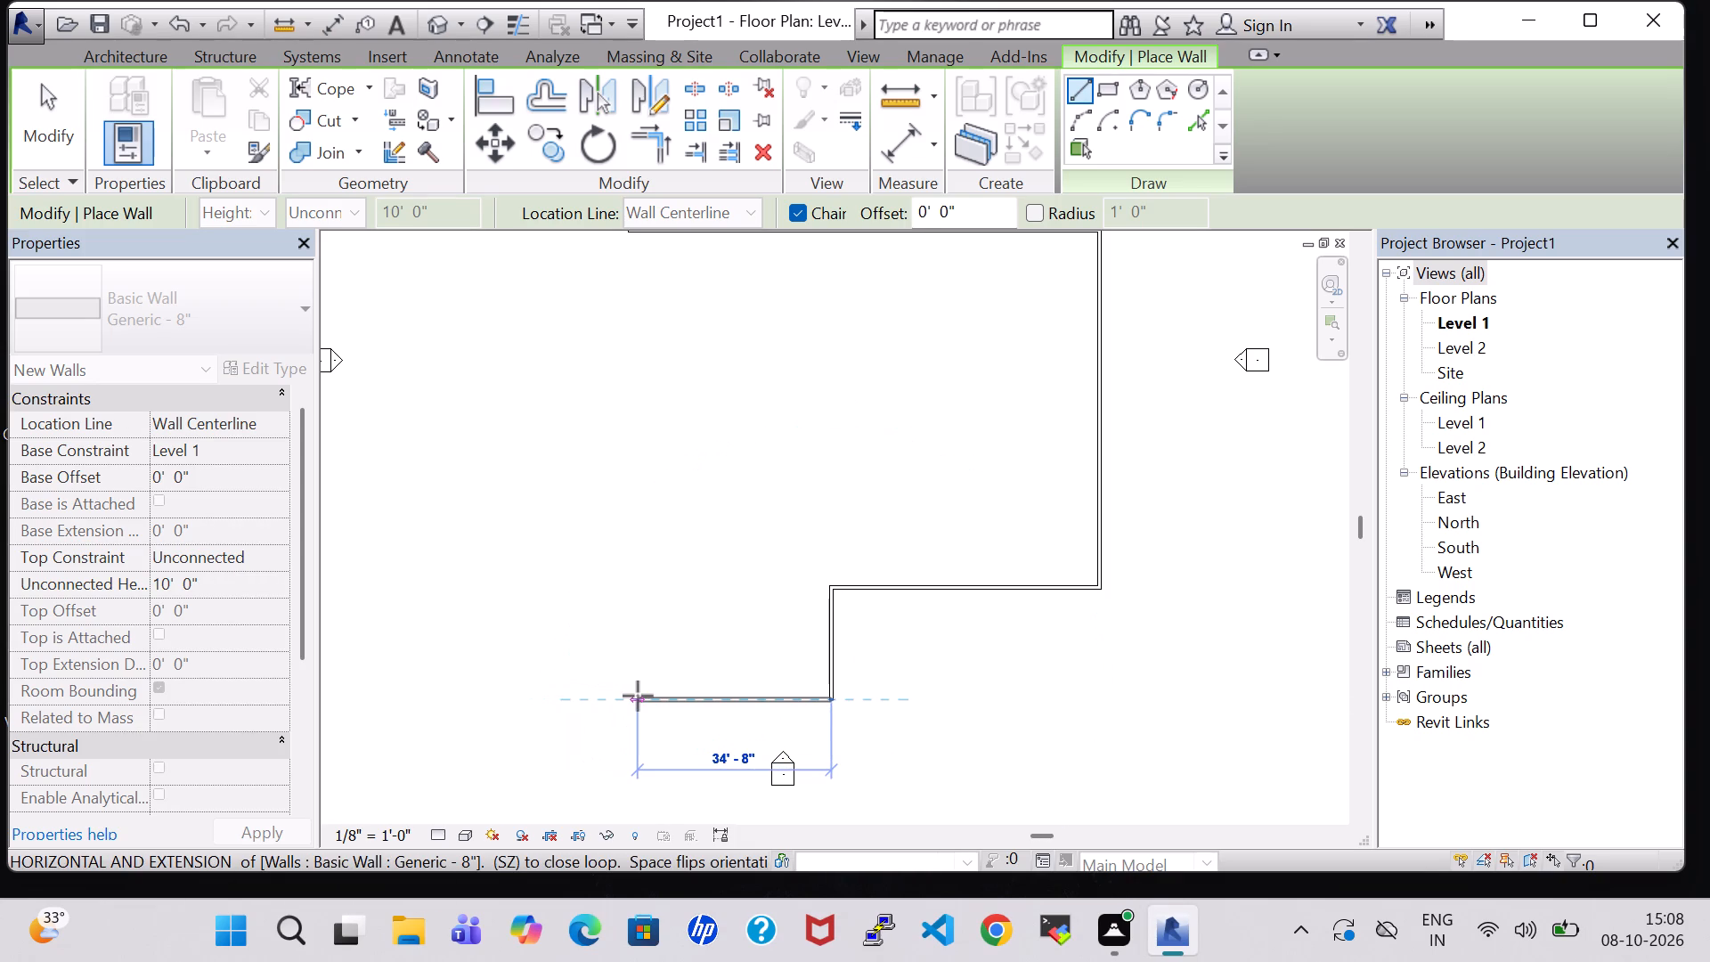
{"action": "left_click", "coordinate": [638, 696]}
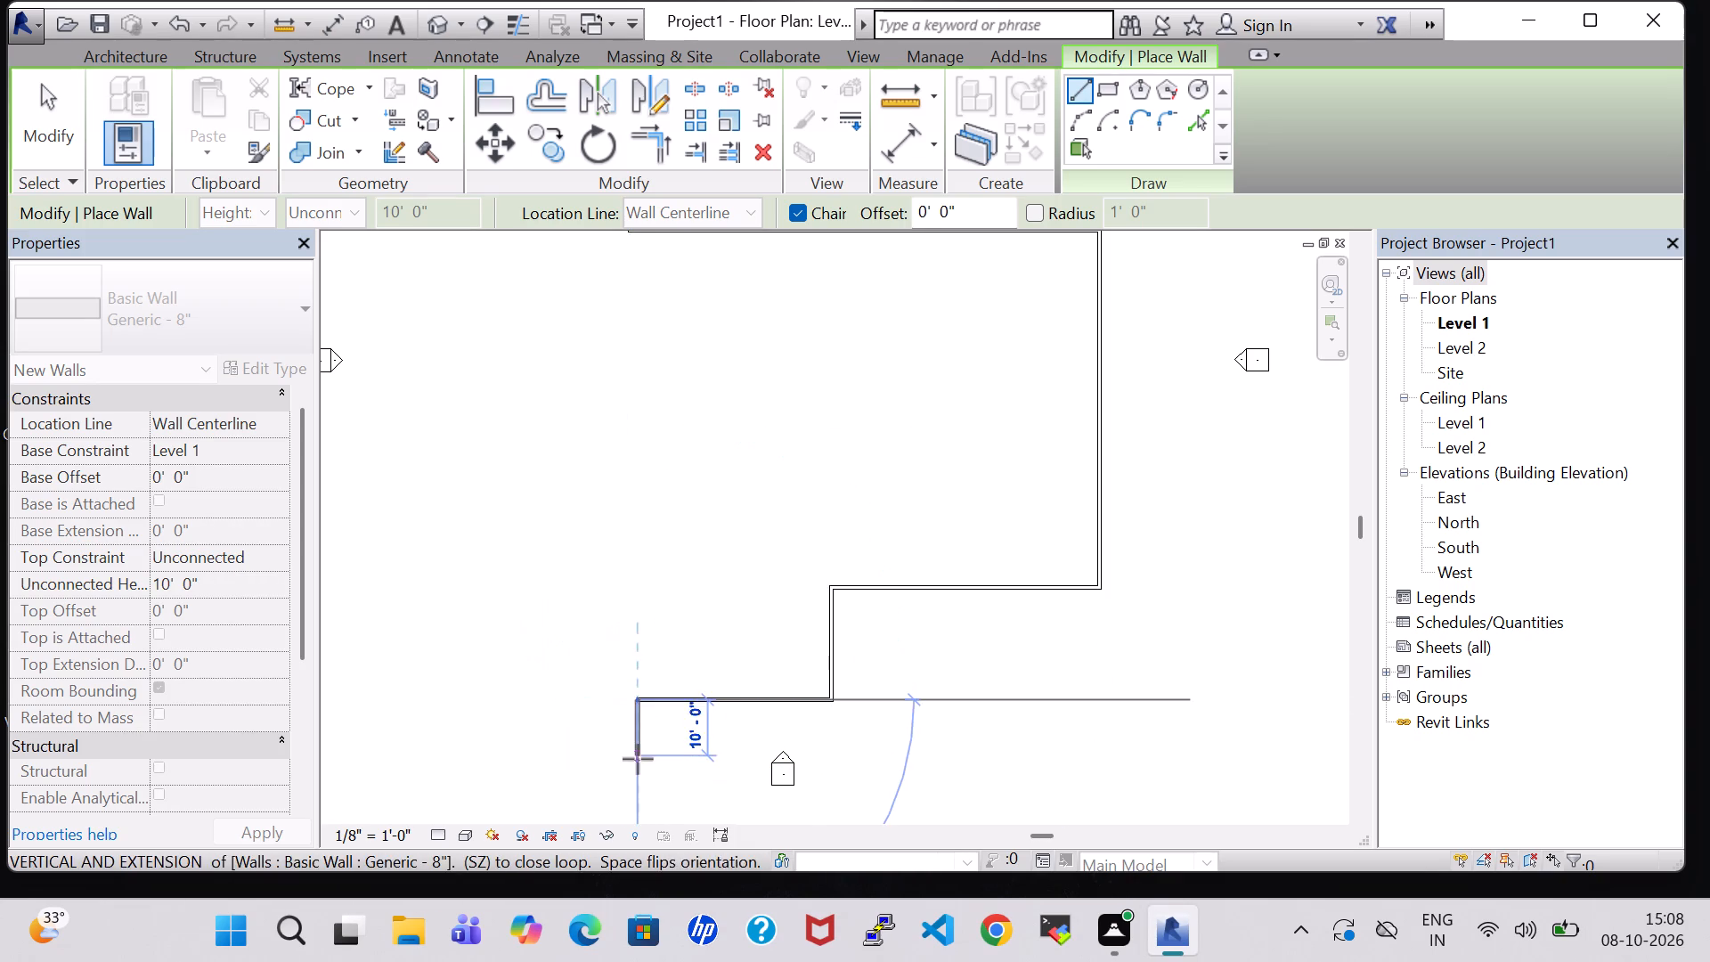
{"action": "left_click", "coordinate": [638, 759]}
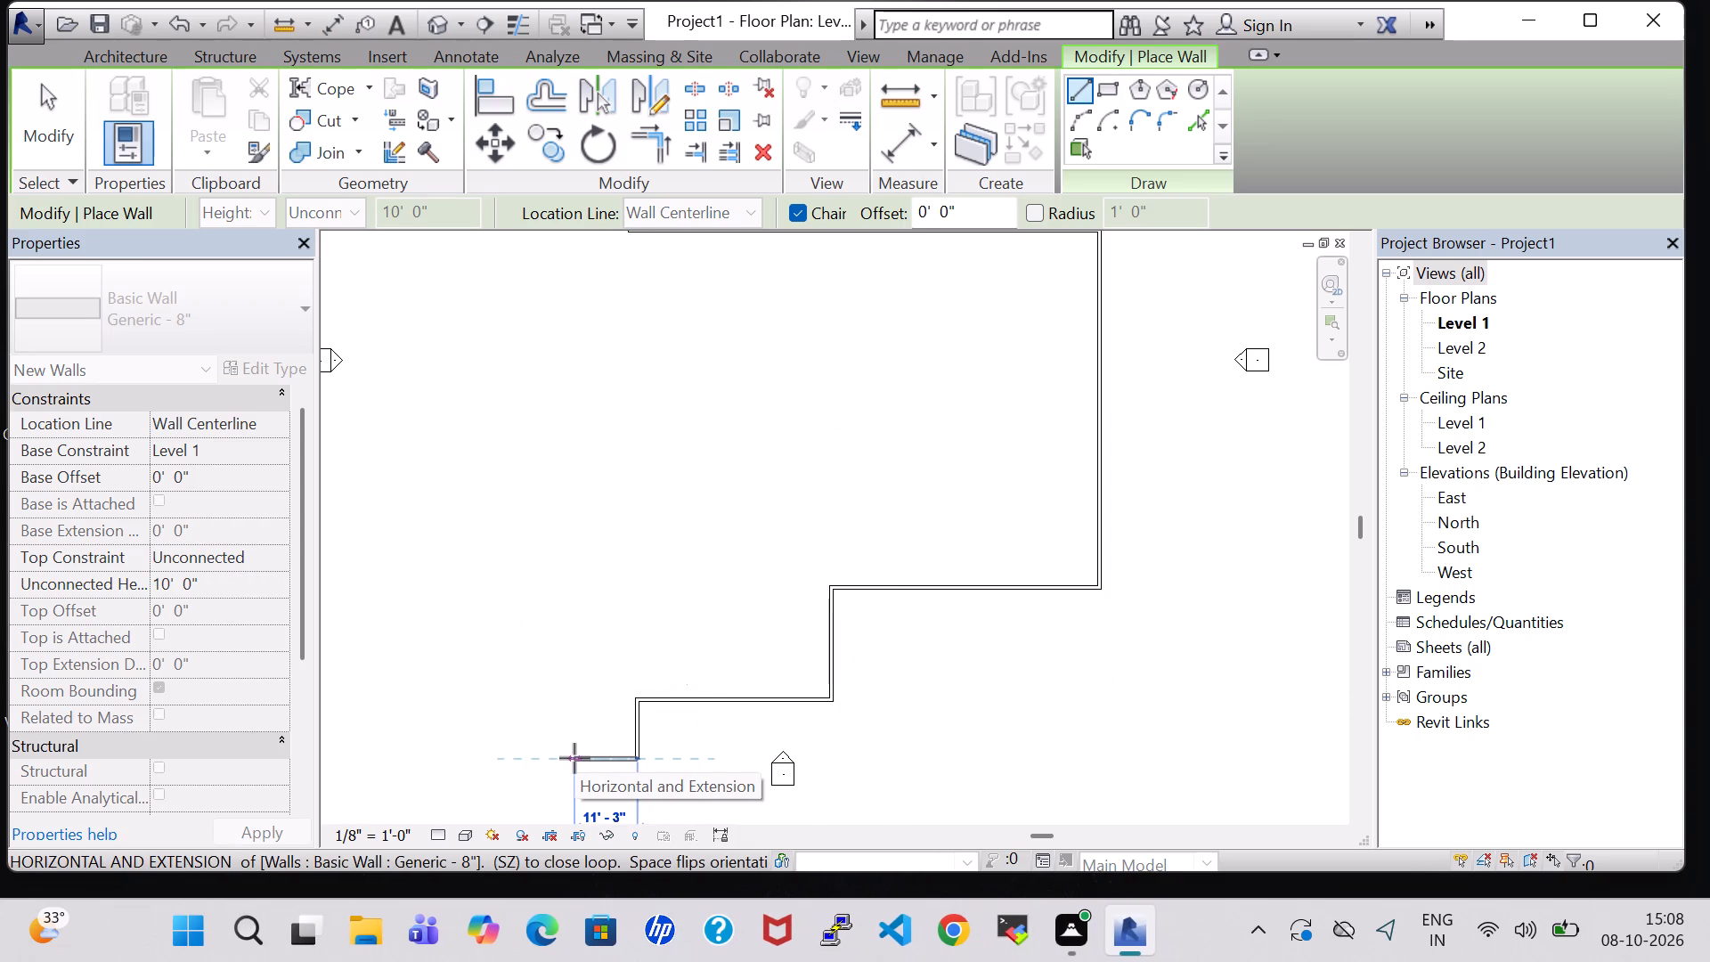
{"action": "left_click", "coordinate": [574, 758]}
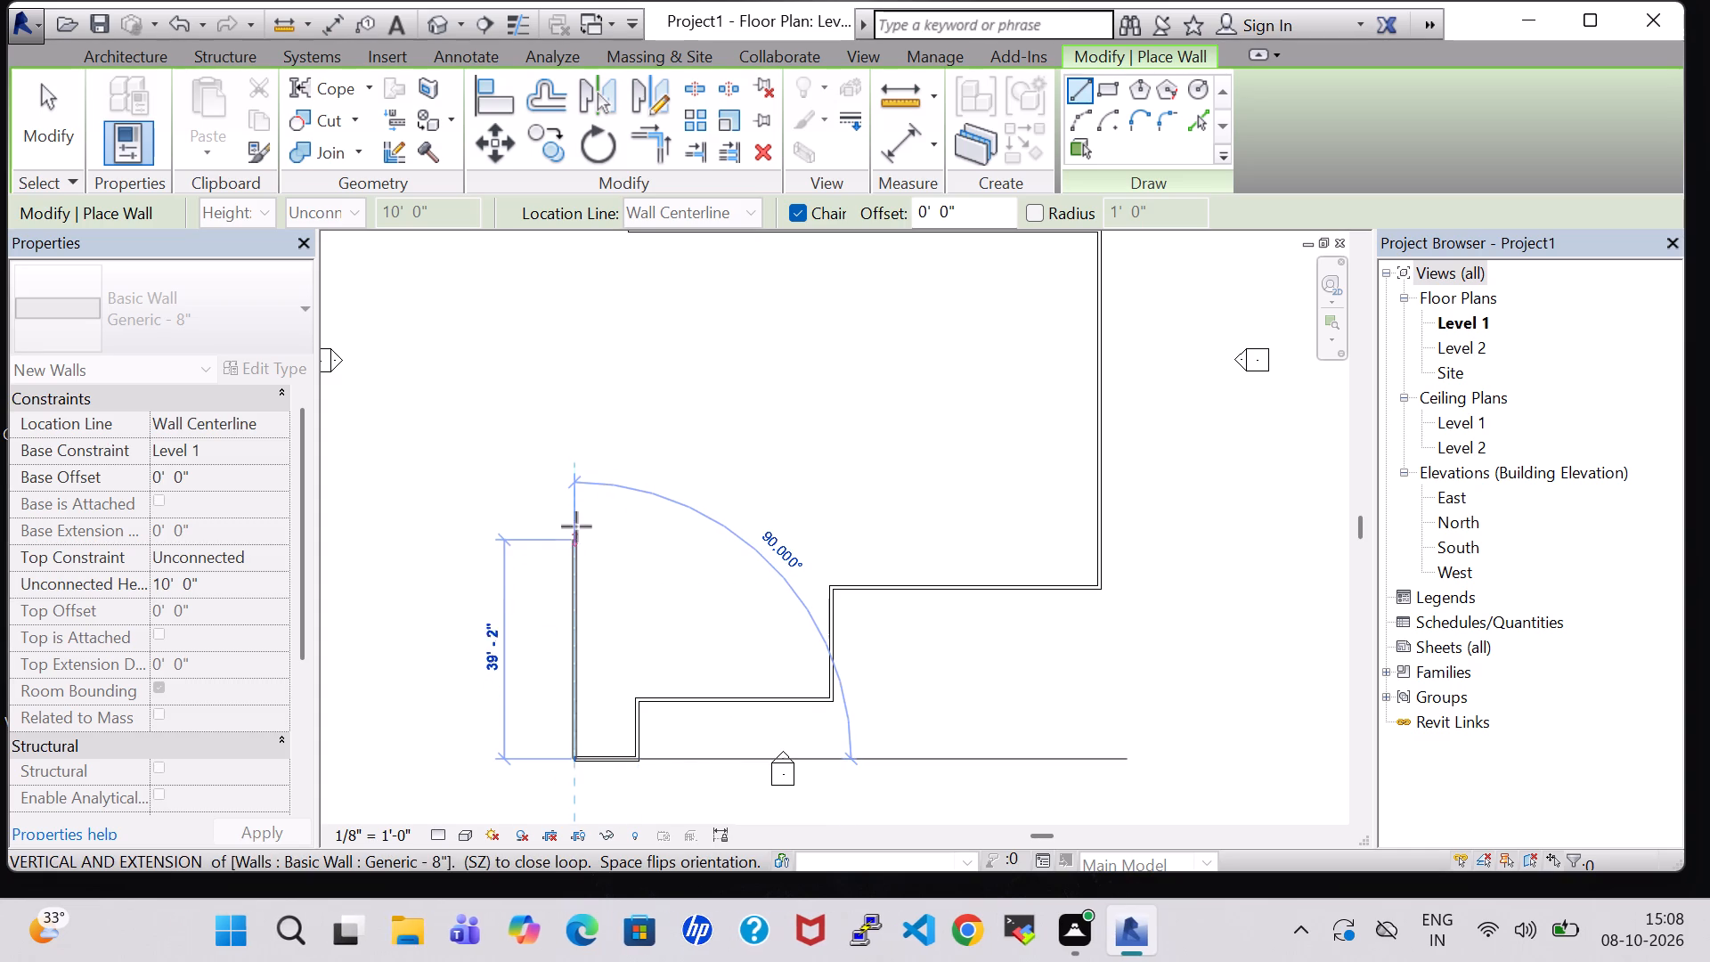
Continue with a wall about 94' 7" north, and close the outline east to the upper room's southwest corner.
{"action": "scroll", "coordinate": [576, 448], "scroll_direction": "down", "scroll_amount": 1}
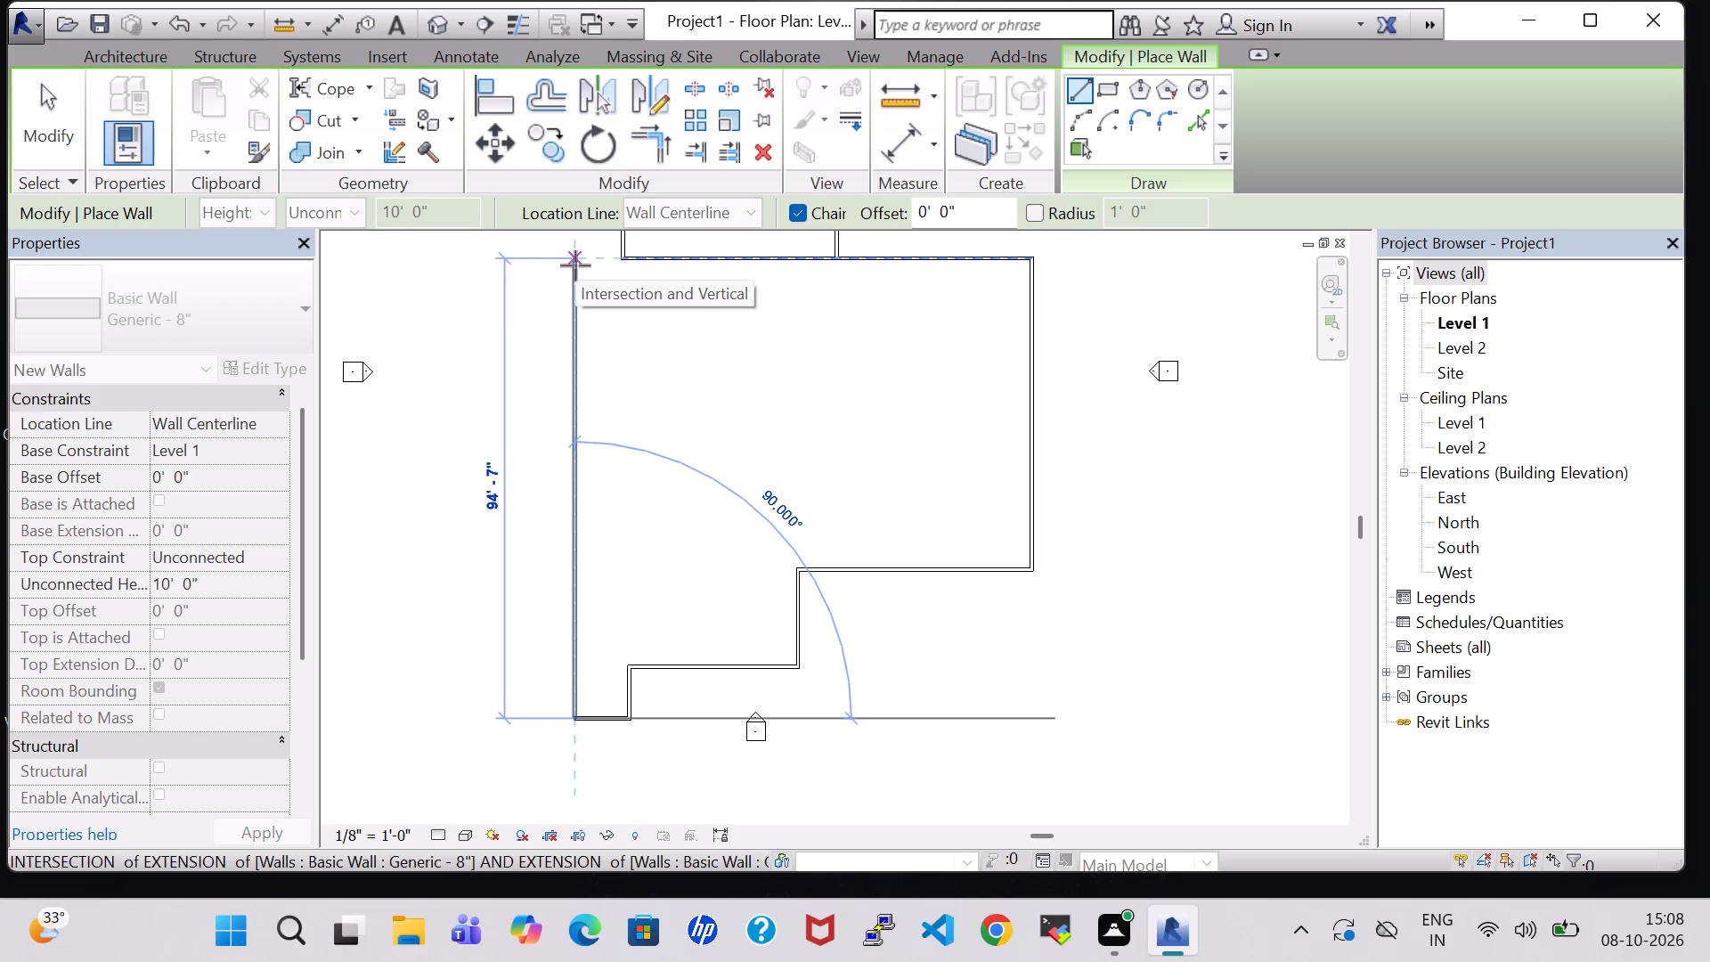
{"action": "left_click", "coordinate": [574, 256]}
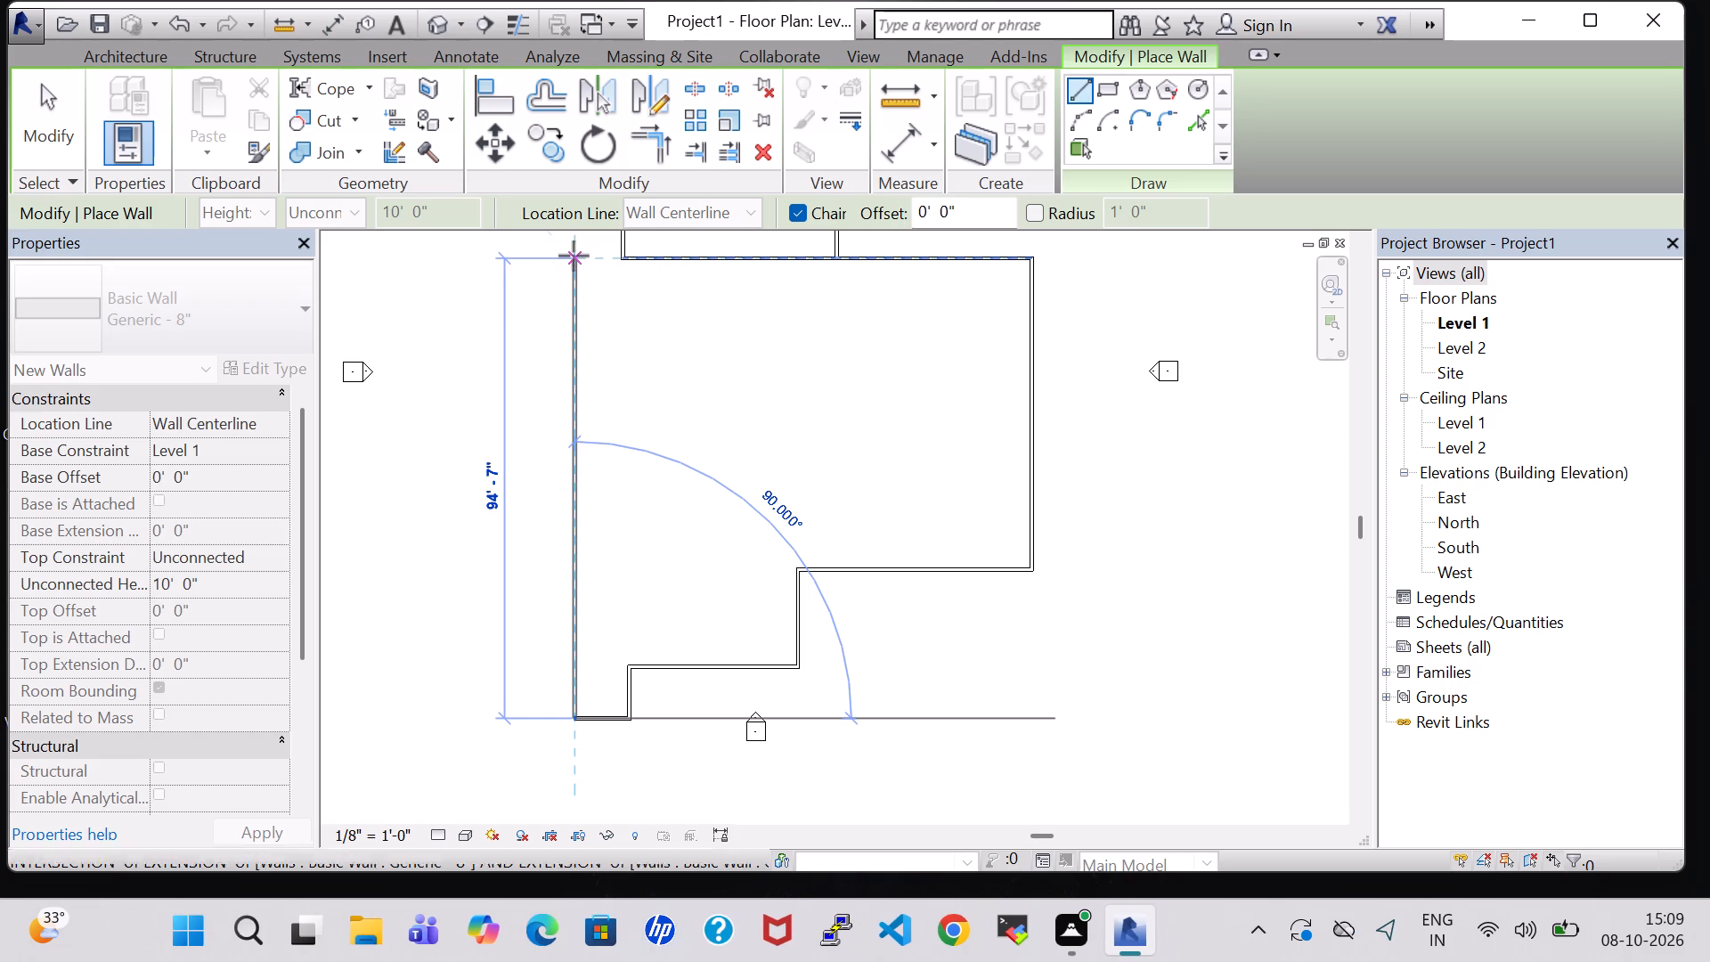
{"action": "left_click", "coordinate": [626, 257]}
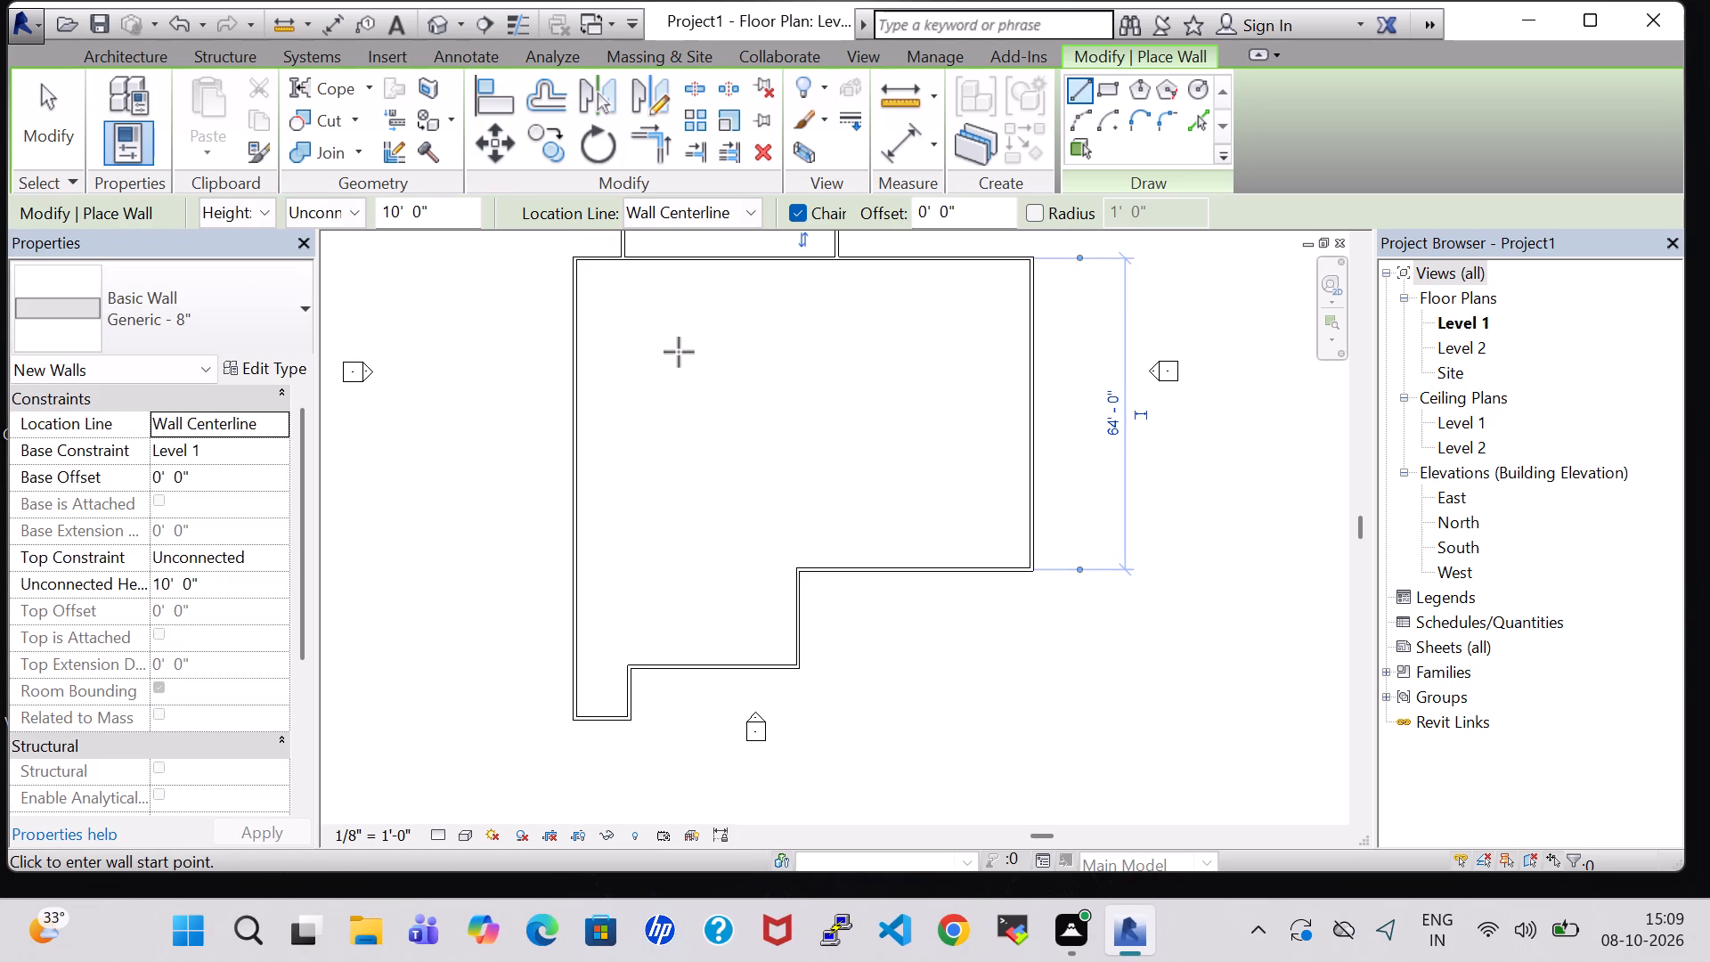
{"action": "key", "text": "Escape"}
{"action": "key", "text": "Escape"}
Nudge the horizontal wall shared by the upper room and the main space north, to 25' 9" from the room's north wall.
{"action": "middle_click_drag", "start_coordinate": [679, 352], "coordinate": [731, 375]}
{"action": "scroll", "coordinate": [731, 375], "scroll_direction": "down", "scroll_amount": 1}
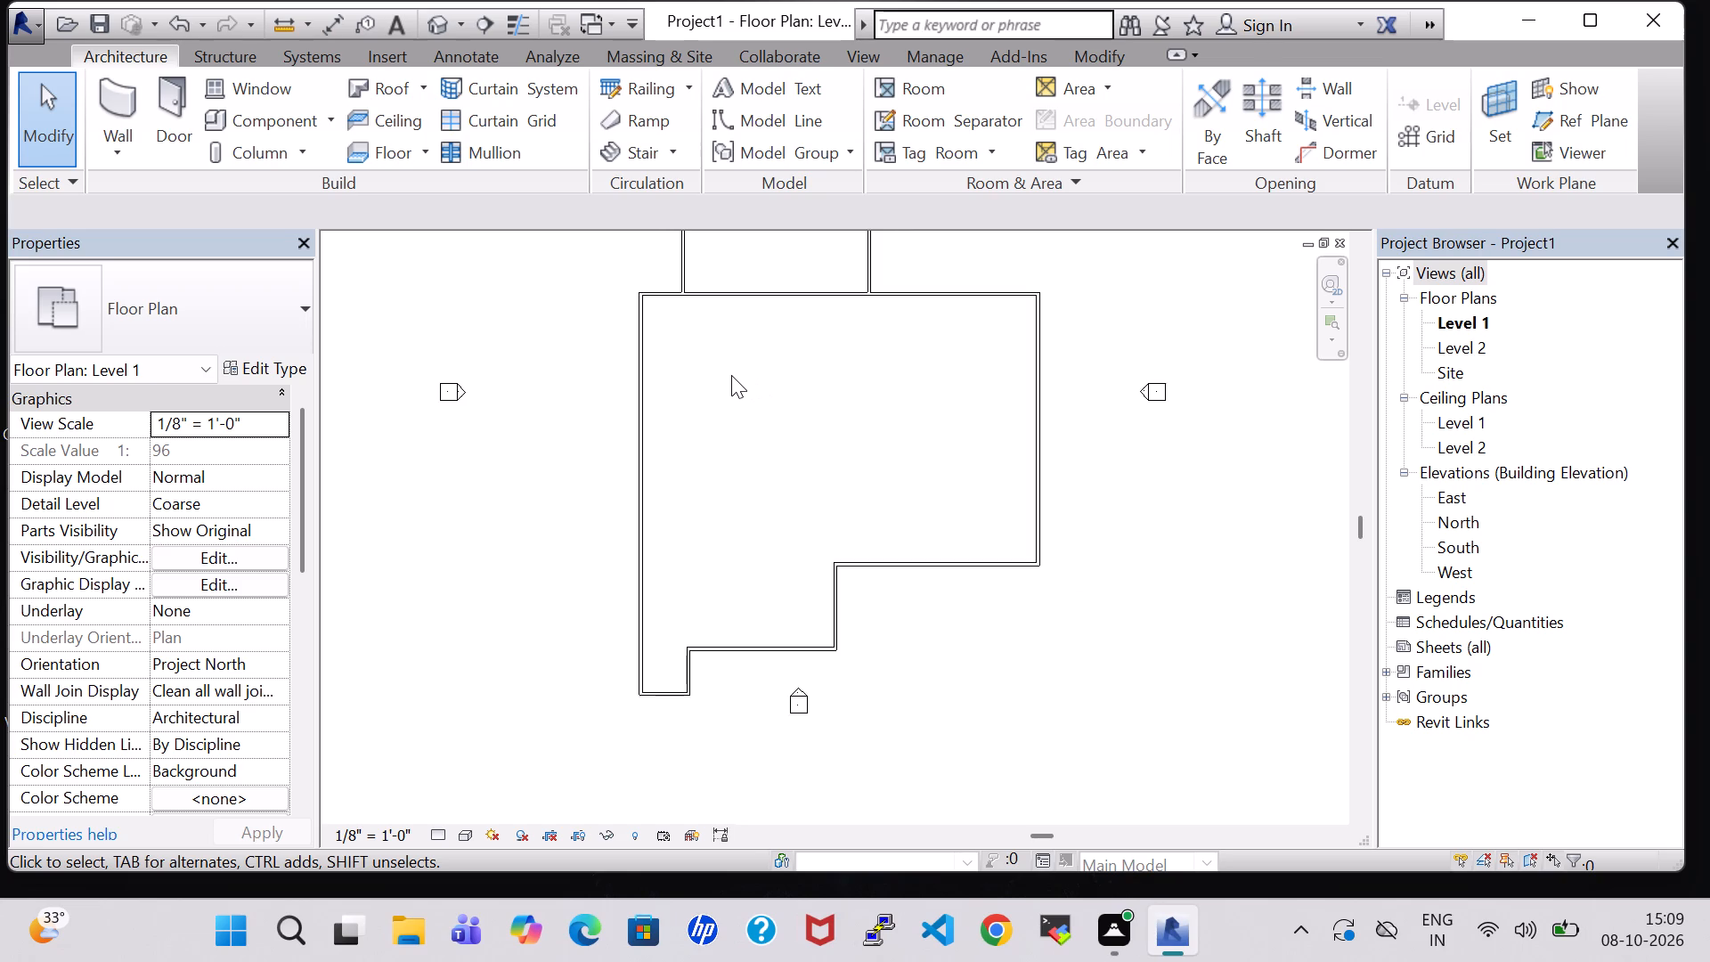
{"action": "scroll", "coordinate": [731, 375], "scroll_direction": "down", "scroll_amount": 4}
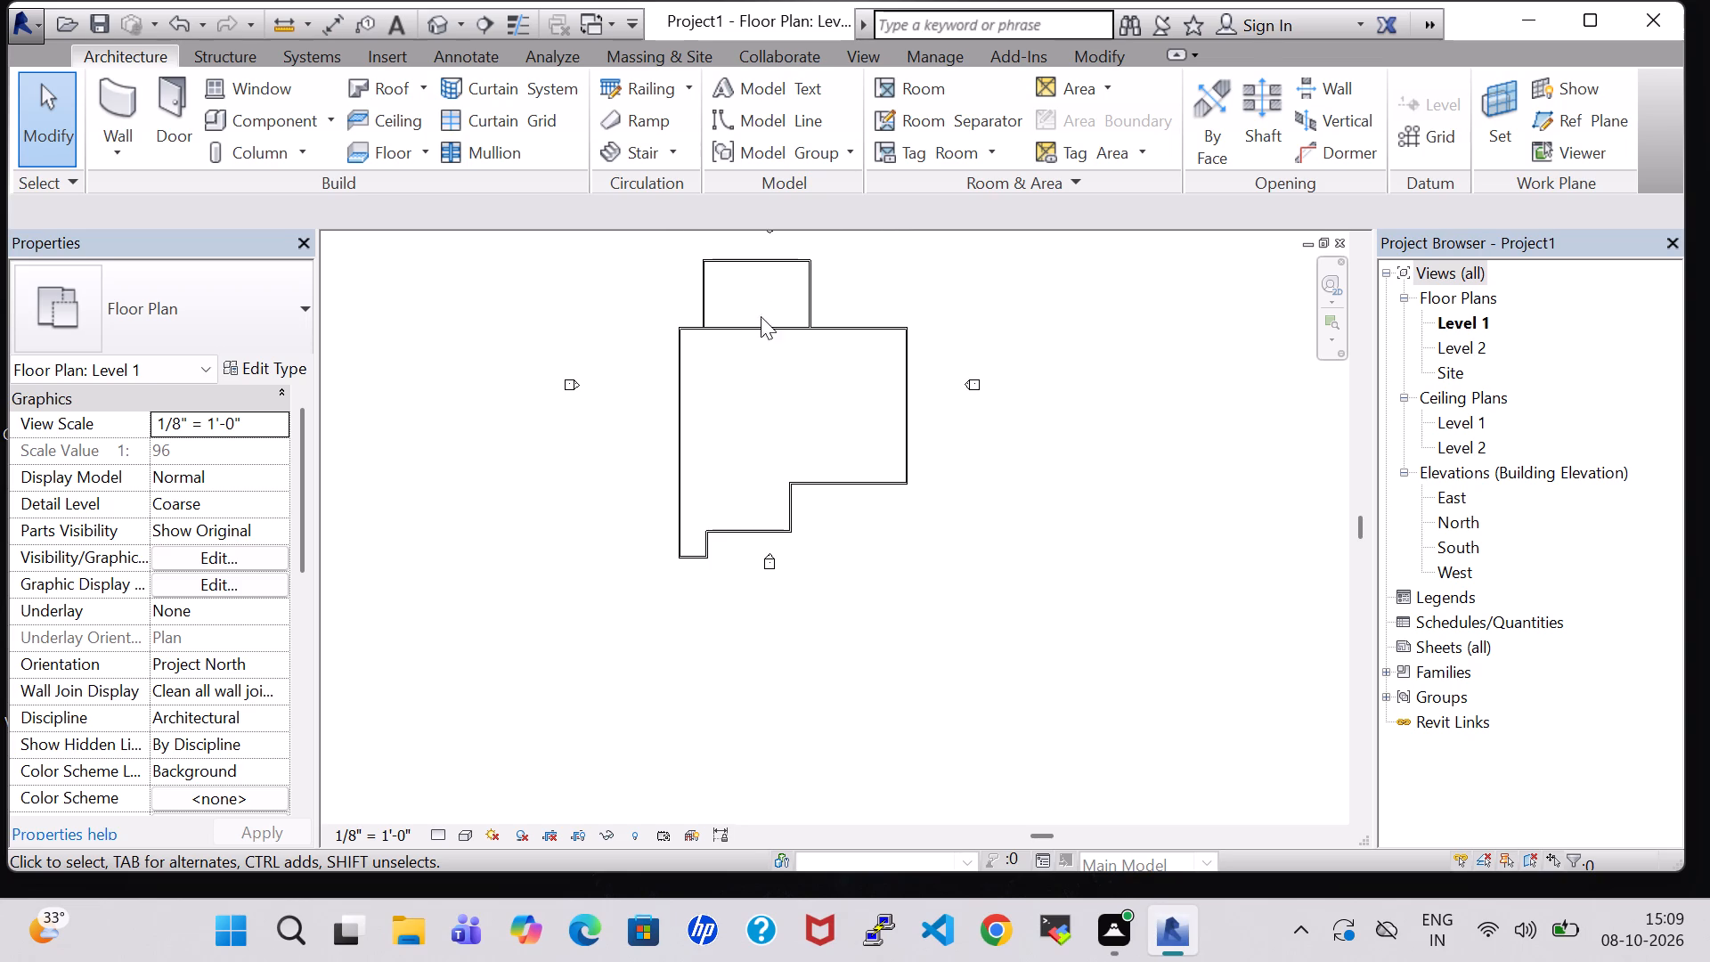
{"action": "left_click", "coordinate": [763, 330]}
{"action": "key", "text": "Up"}
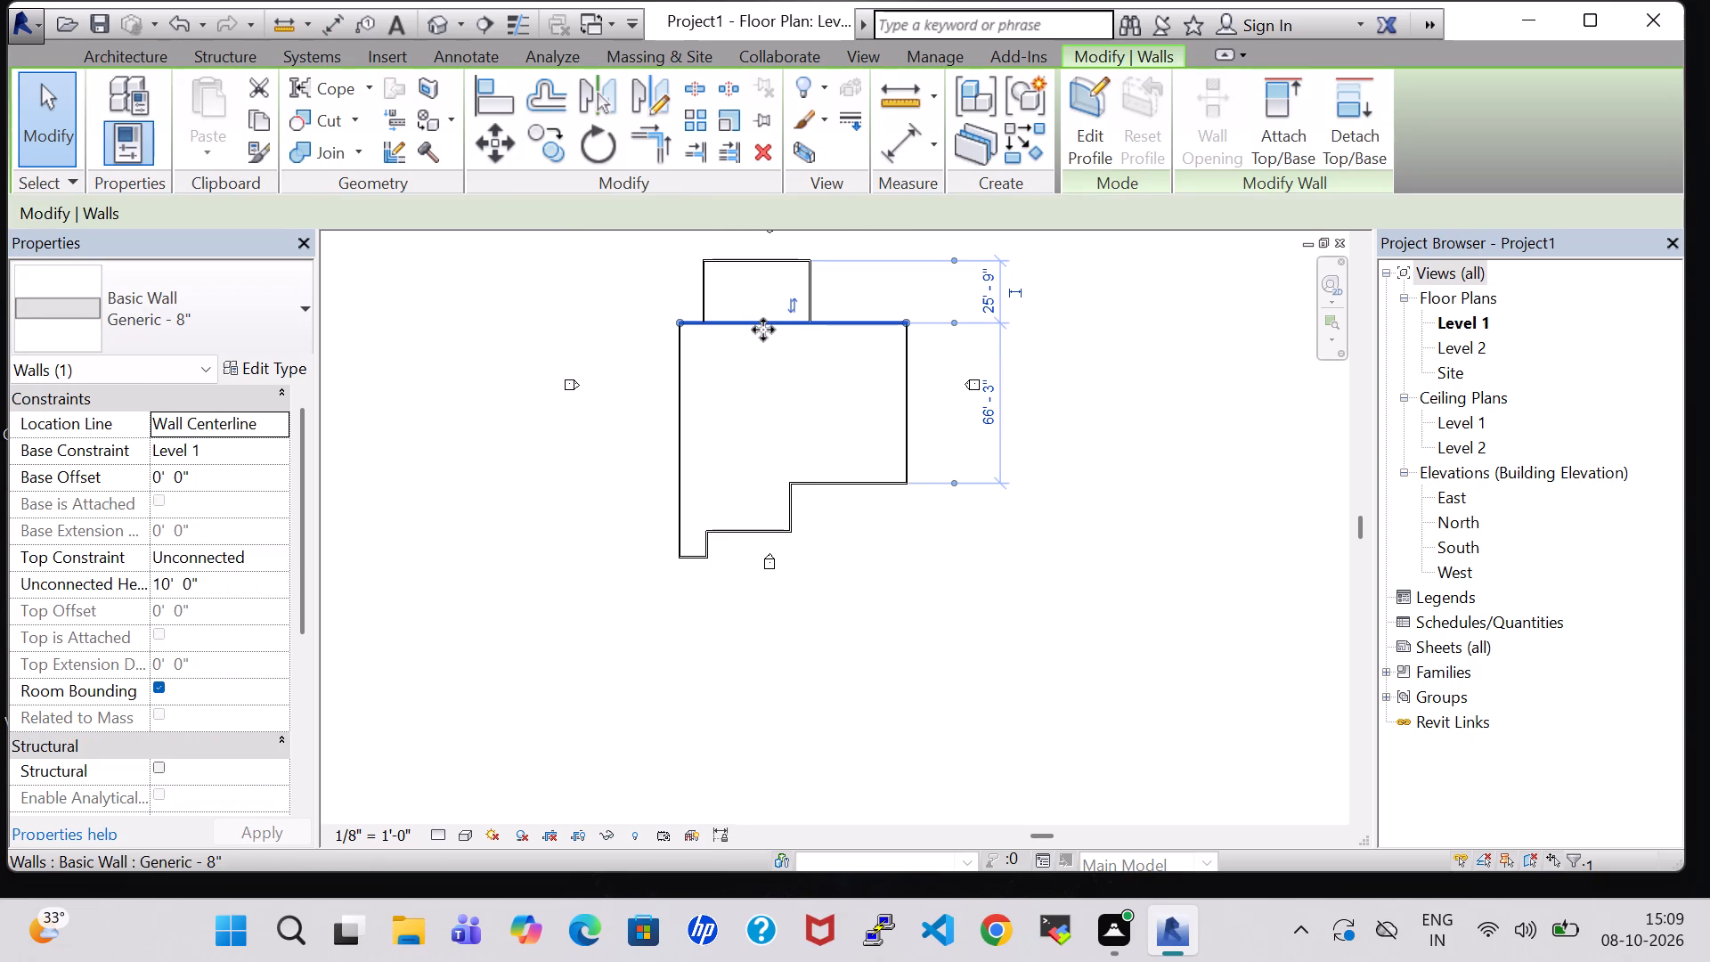
{"action": "key", "text": "Right"}
{"action": "key", "text": "Right"}
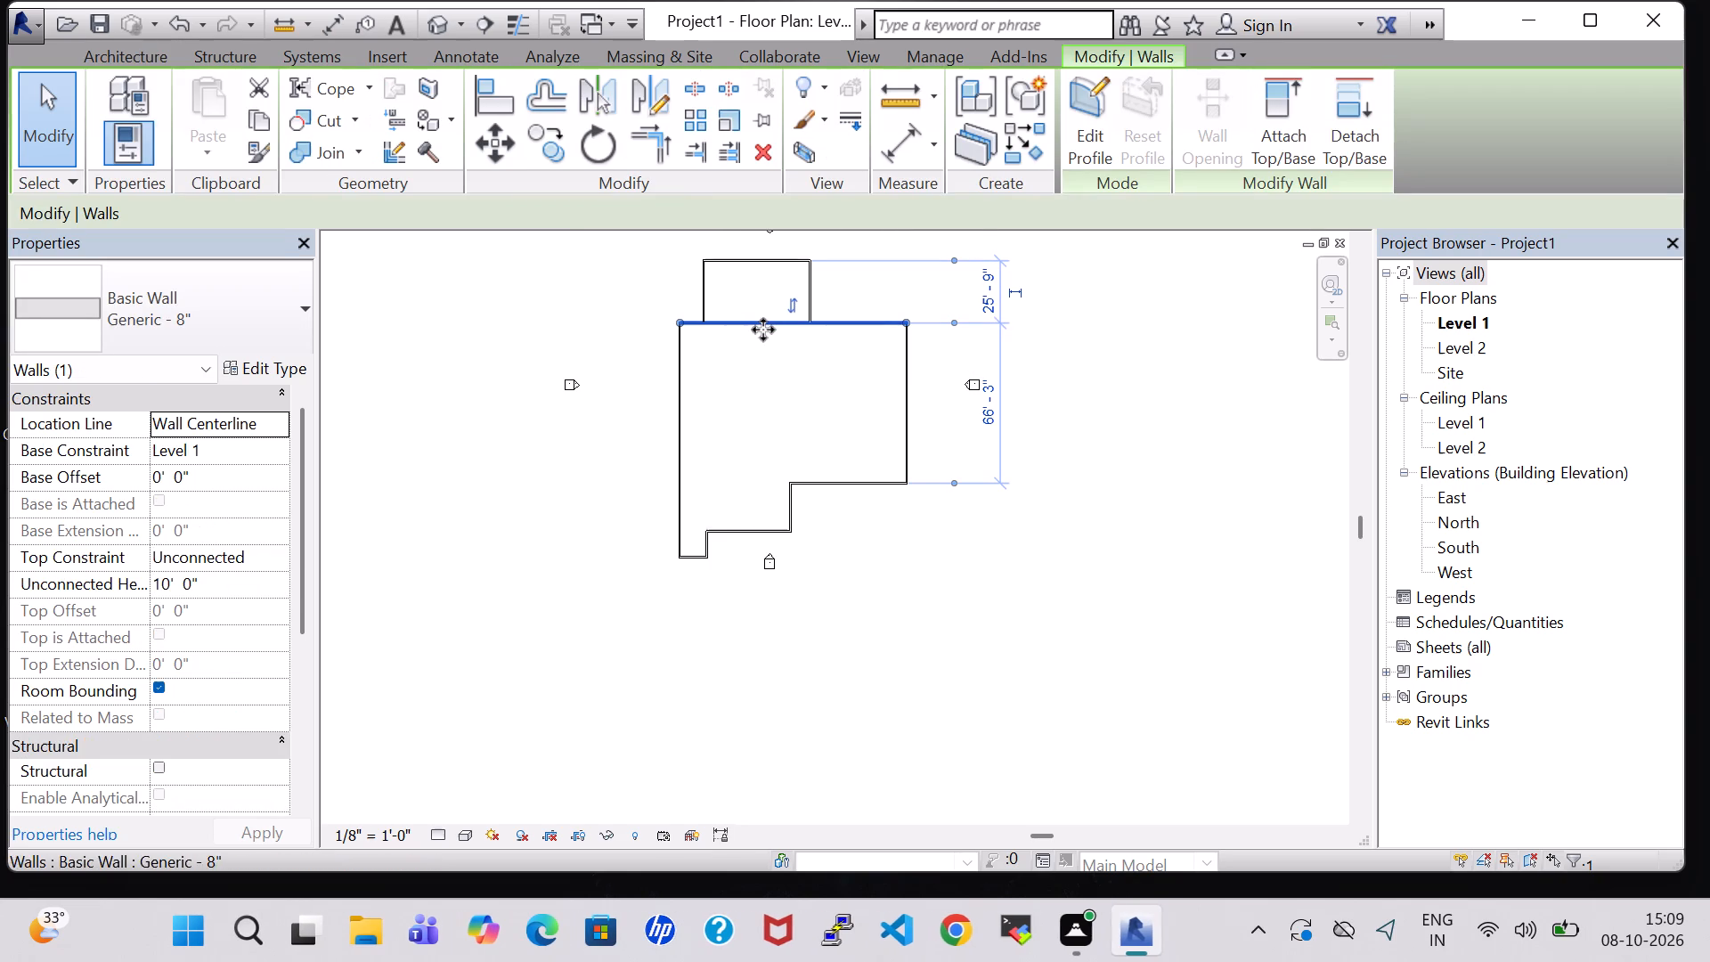
{"action": "left_click", "coordinate": [863, 553]}
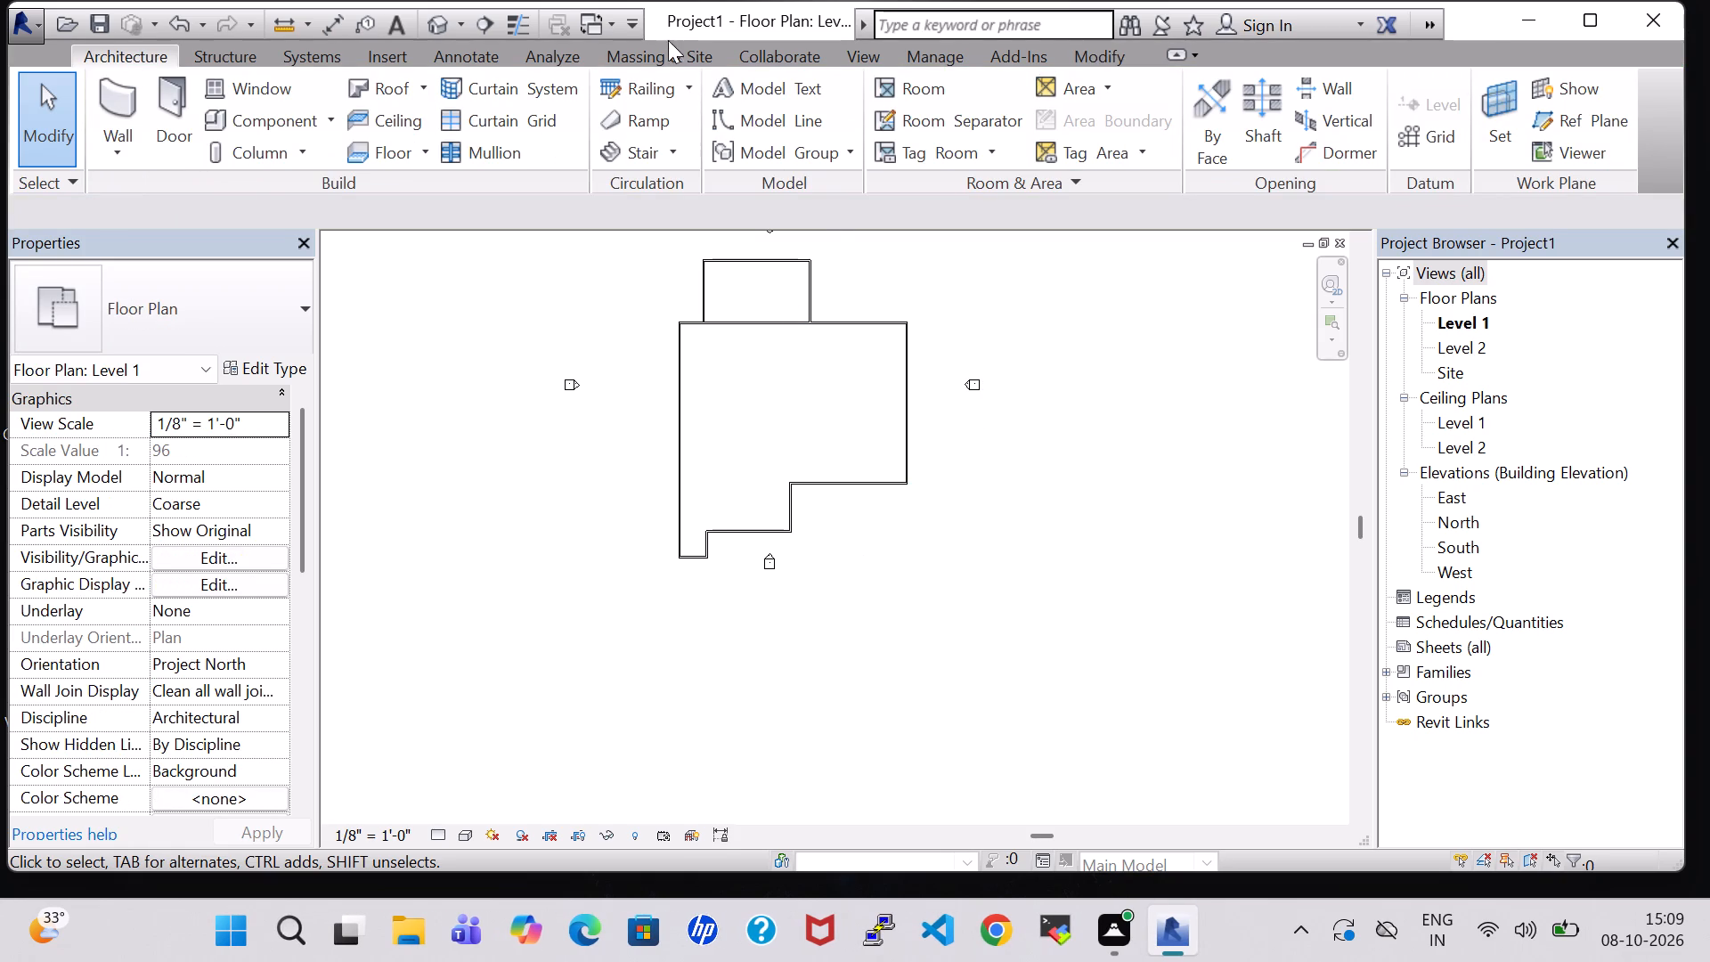
Nudge the upper room's east wall east to widen the room.
{"action": "left_click", "coordinate": [810, 295]}
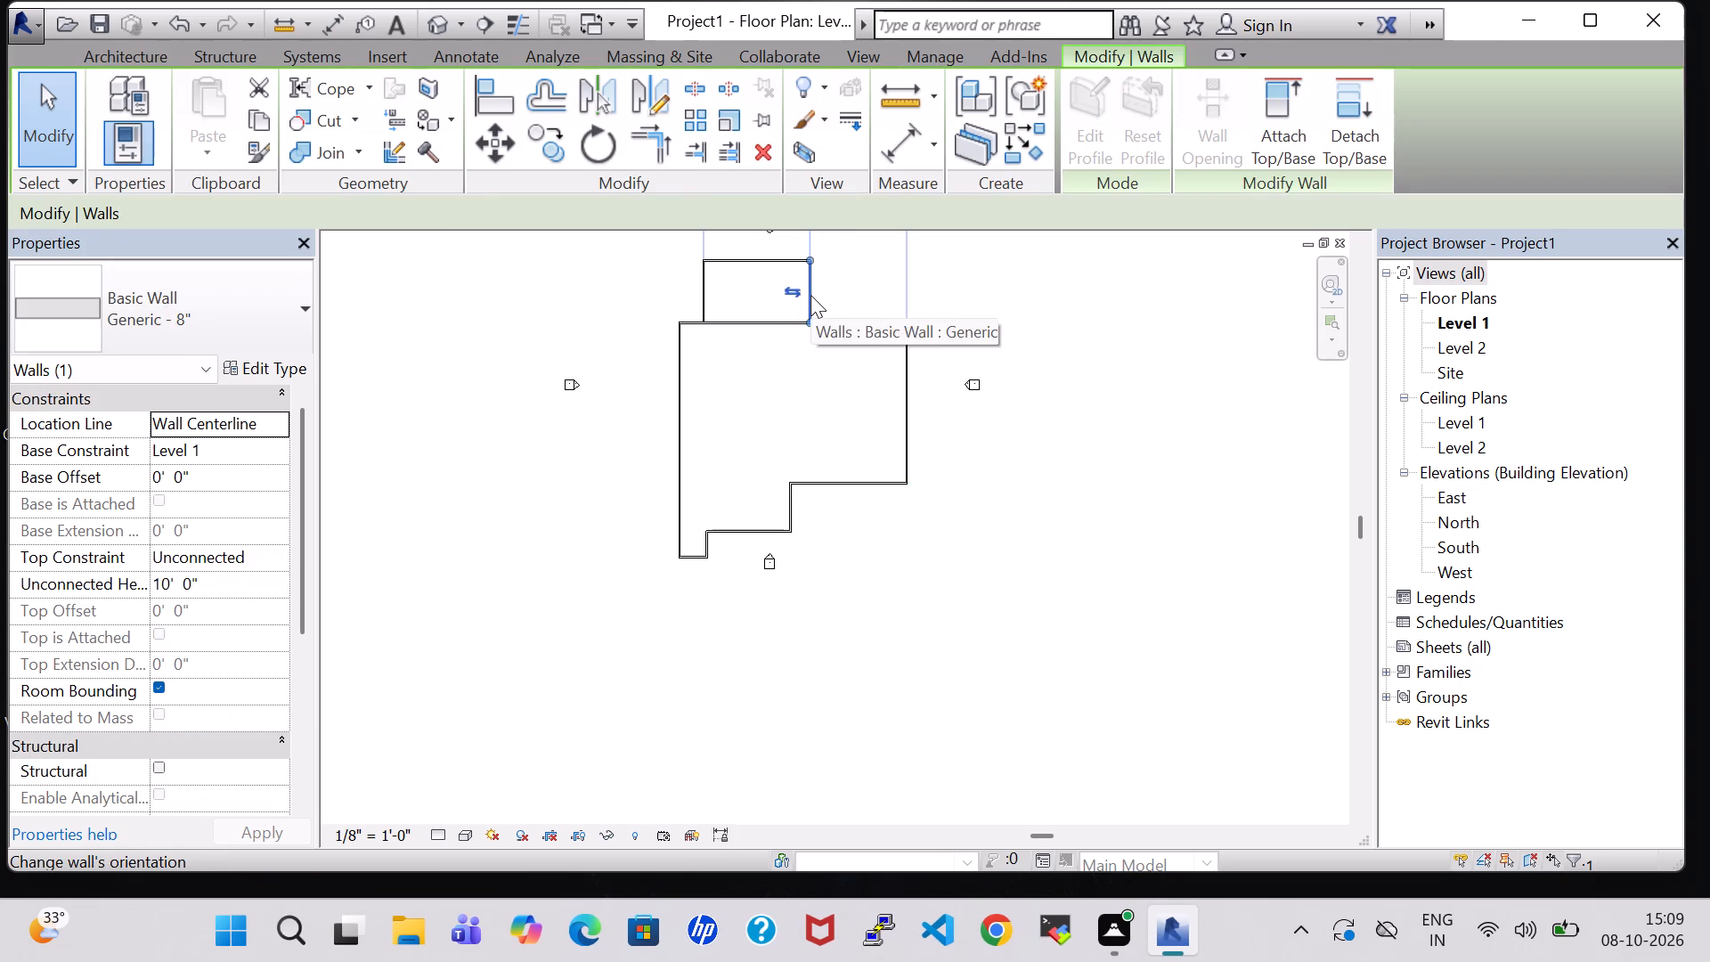
{"action": "key", "text": "Right"}
{"action": "key", "text": "Right"}
{"action": "key", "text": "Right"}
{"action": "key", "text": "Right"}
{"action": "key", "text": "Right"}
{"action": "key", "text": "Right"}
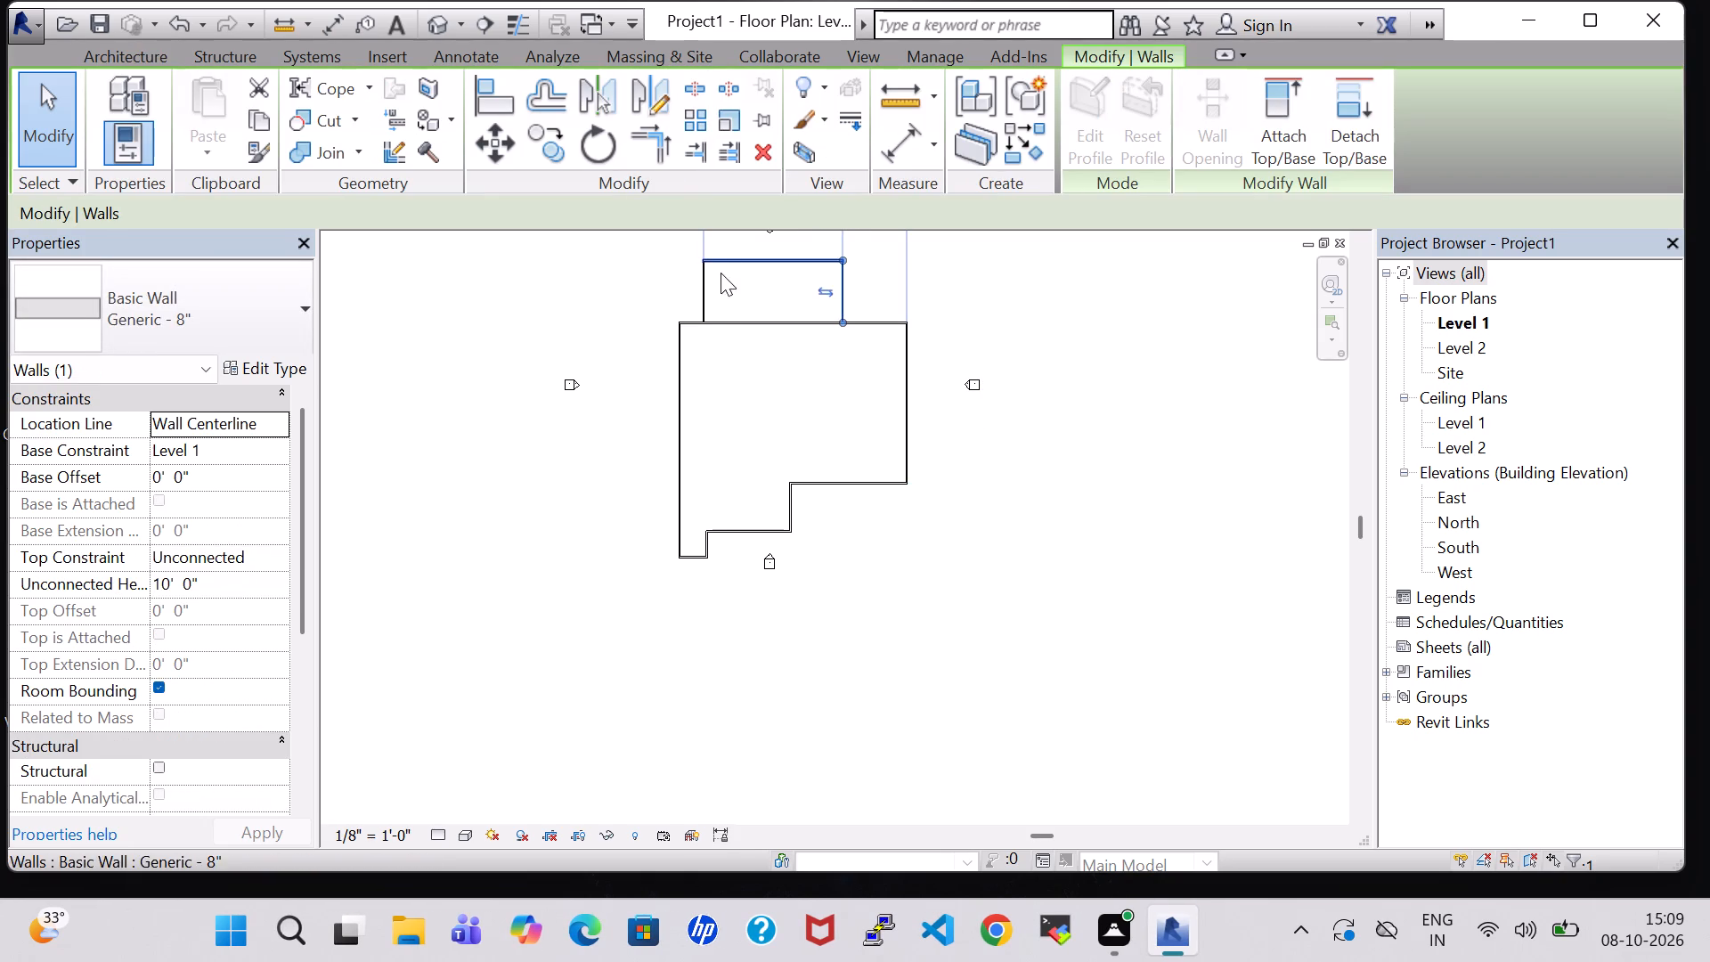
Nudge the upper room's west wall east until the room is 44' 0" wide.
{"action": "left_click", "coordinate": [704, 295]}
{"action": "key", "text": "Right"}
{"action": "key", "text": "Right"}
{"action": "key", "text": "Right"}
{"action": "key", "text": "Right"}
{"action": "key", "text": "Right"}
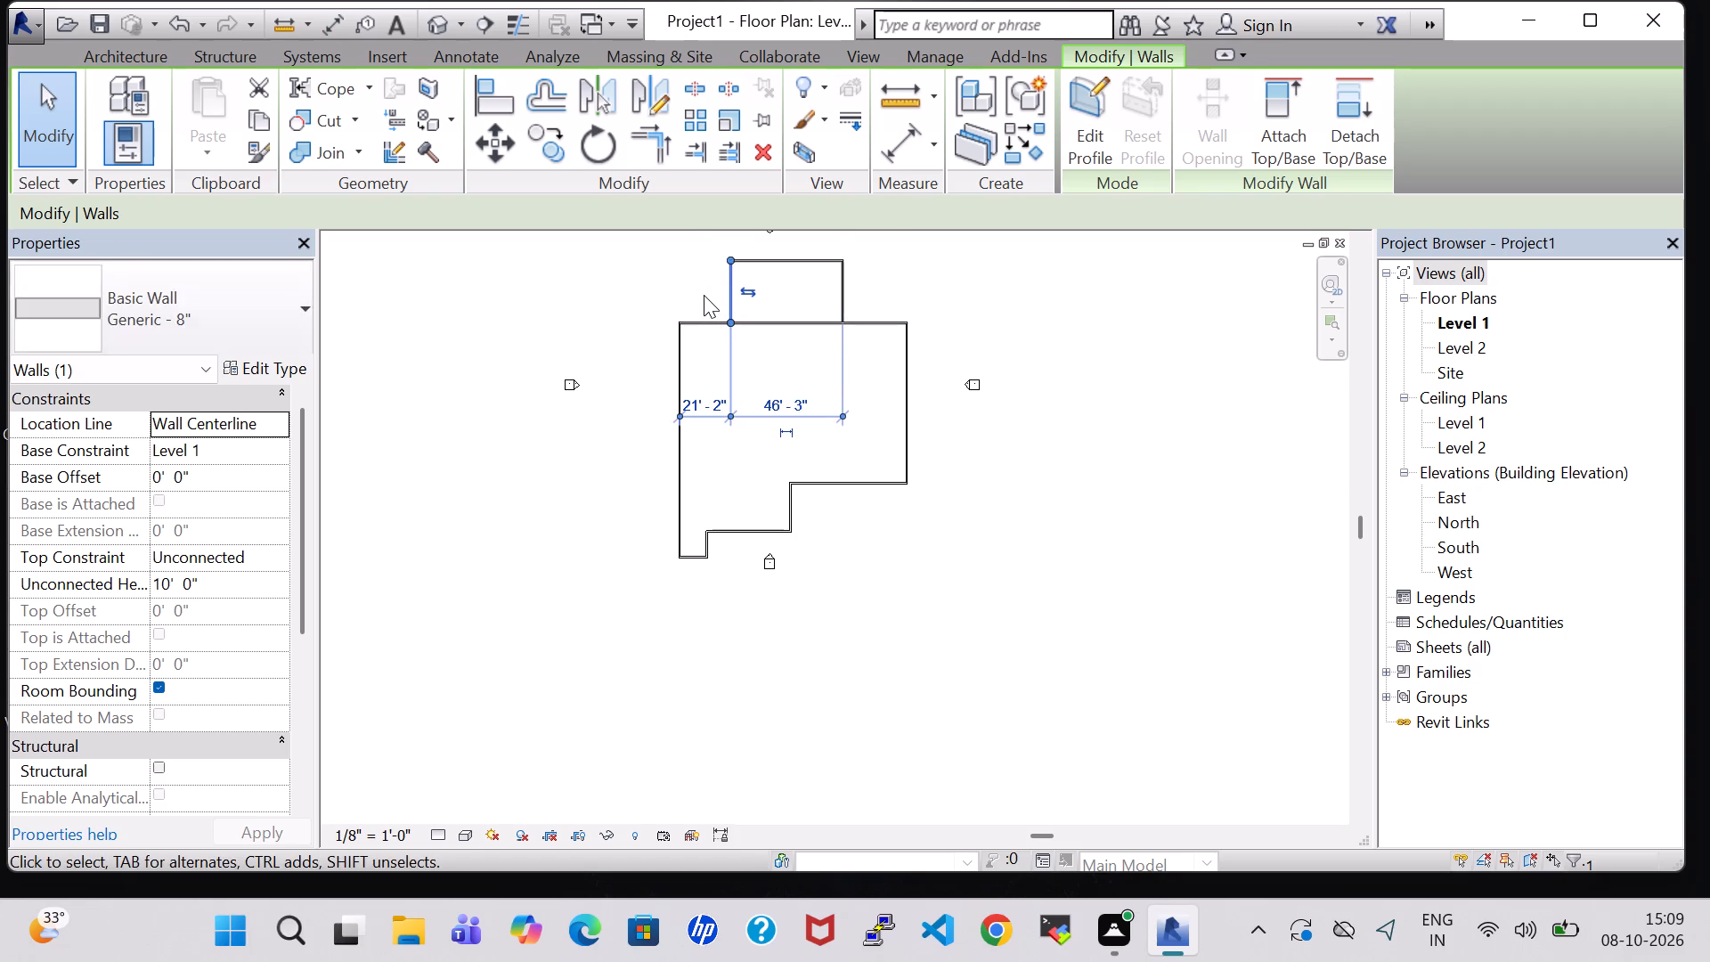
{"action": "key", "text": "Right"}
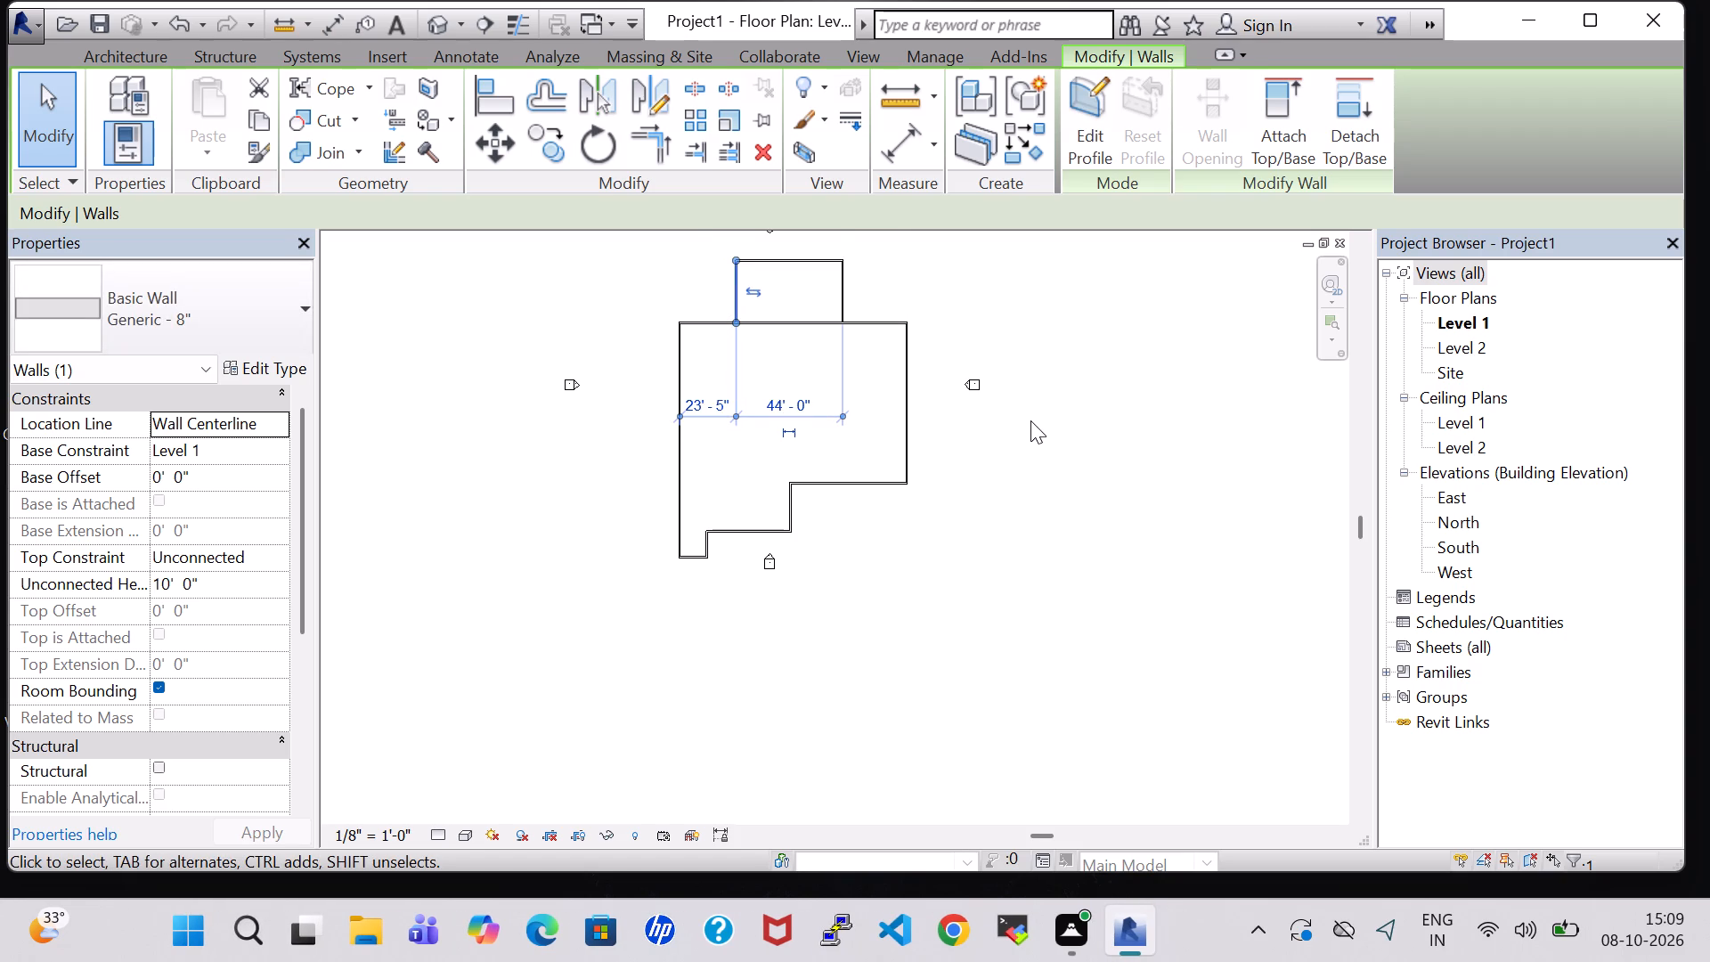
{"action": "left_click", "coordinate": [1030, 420]}
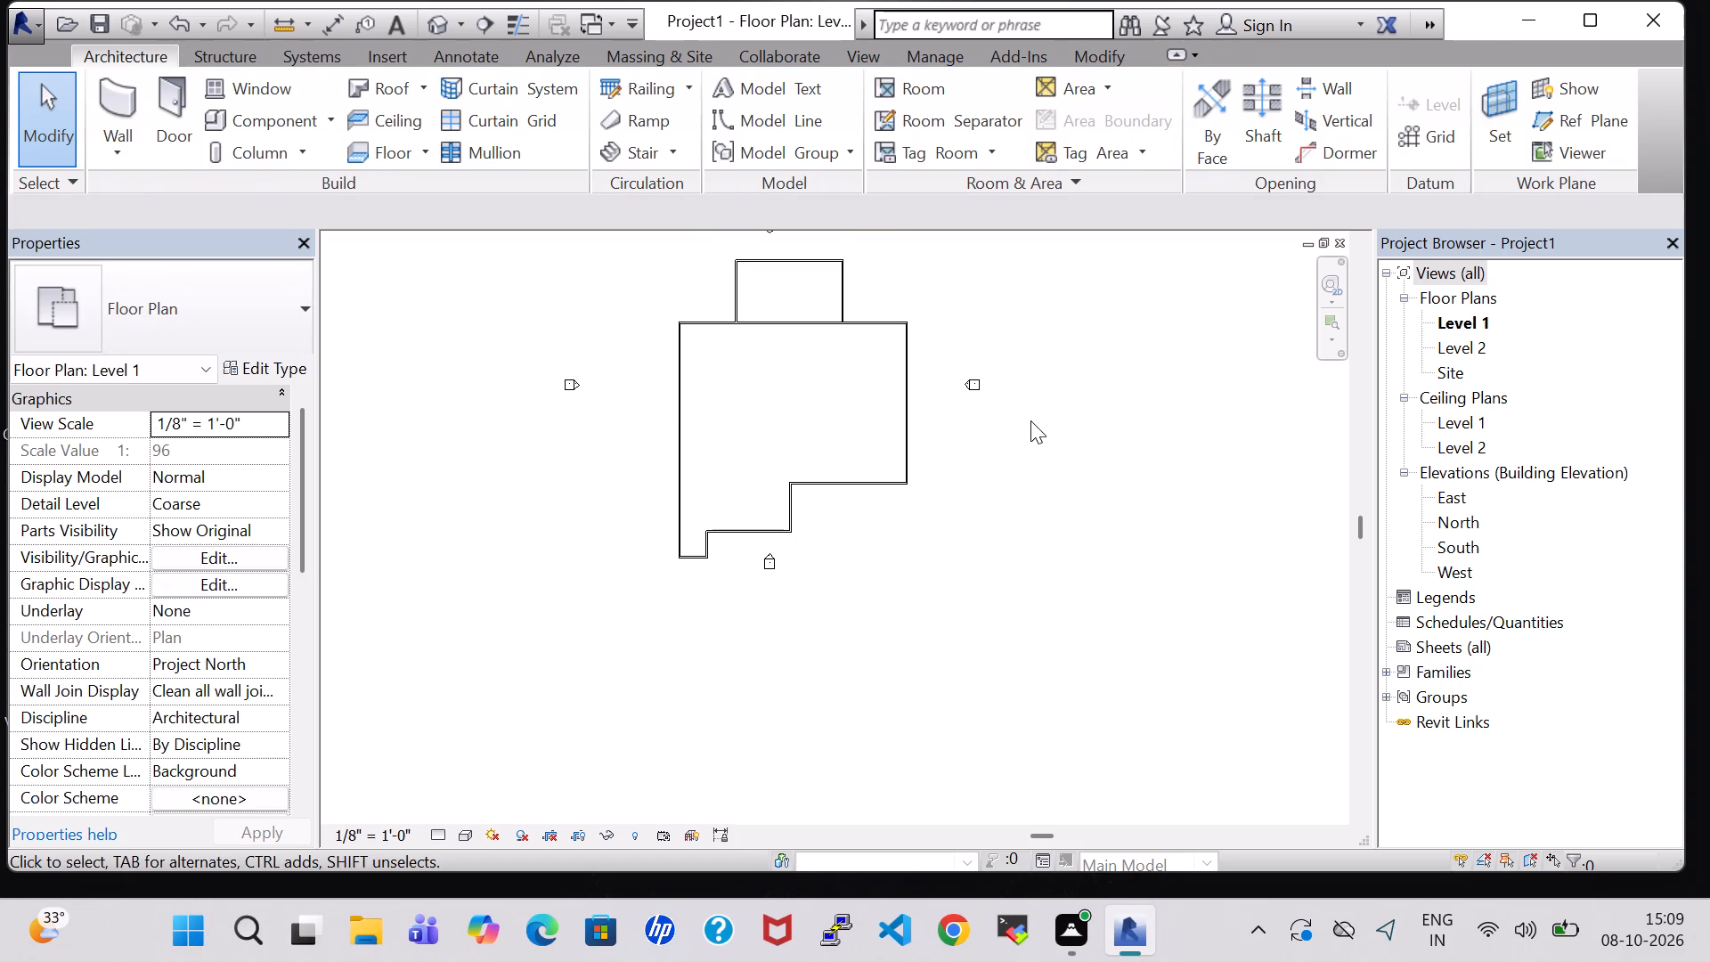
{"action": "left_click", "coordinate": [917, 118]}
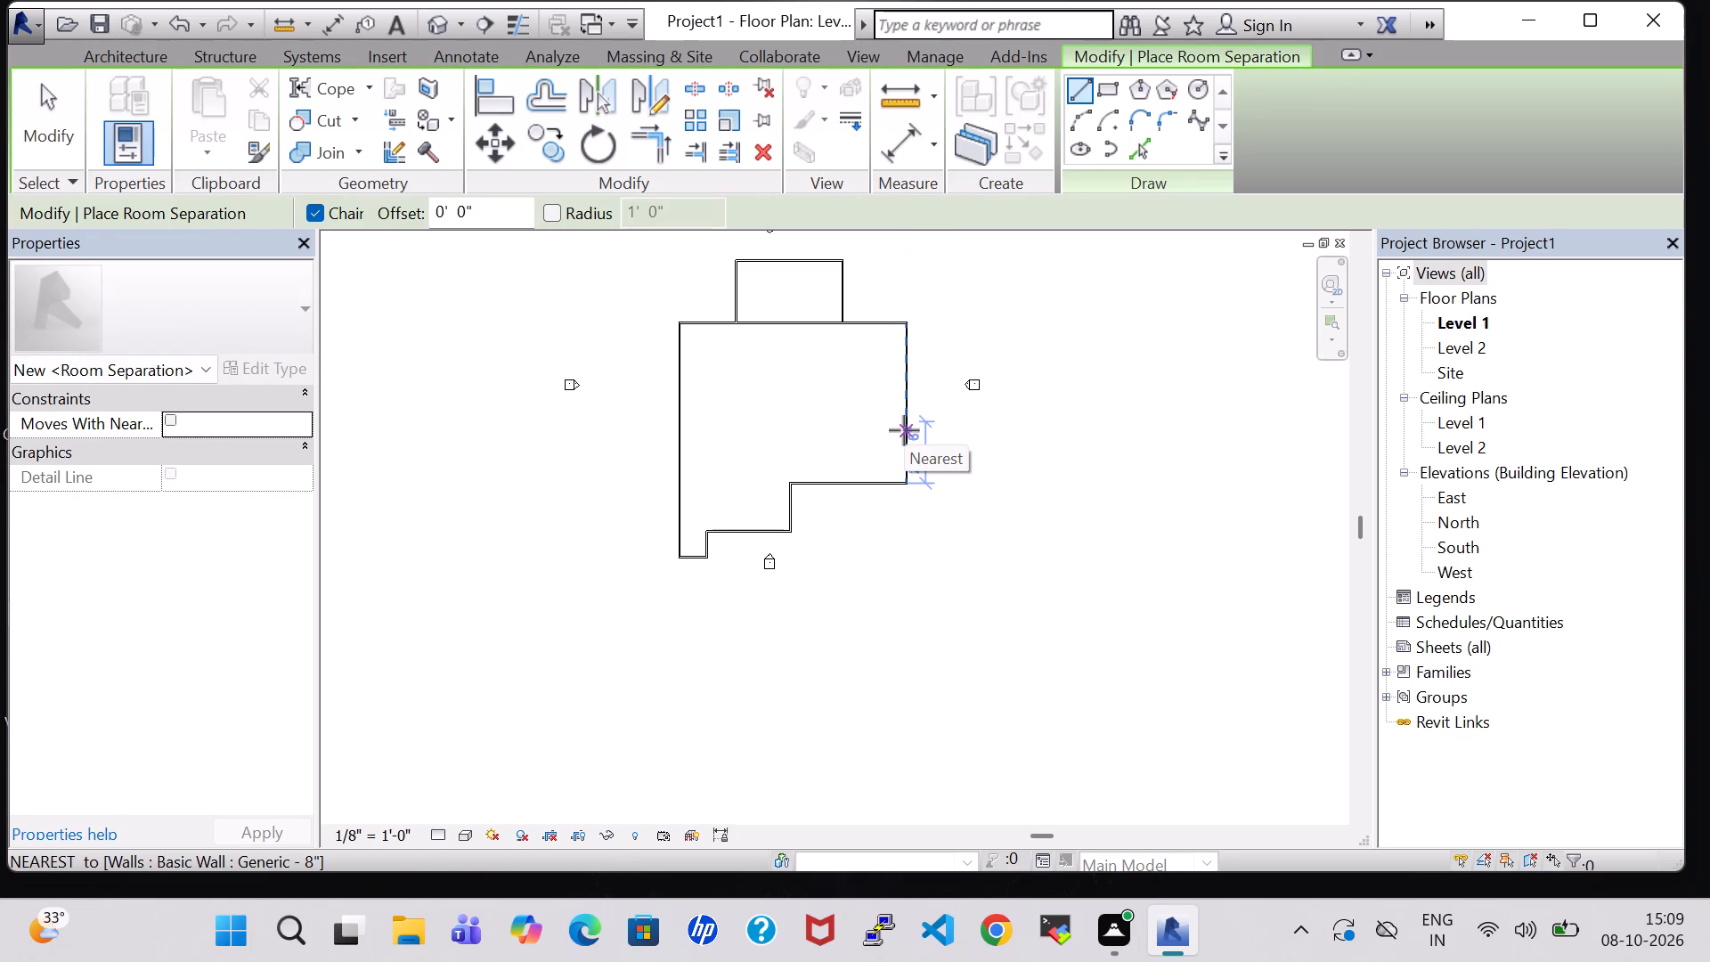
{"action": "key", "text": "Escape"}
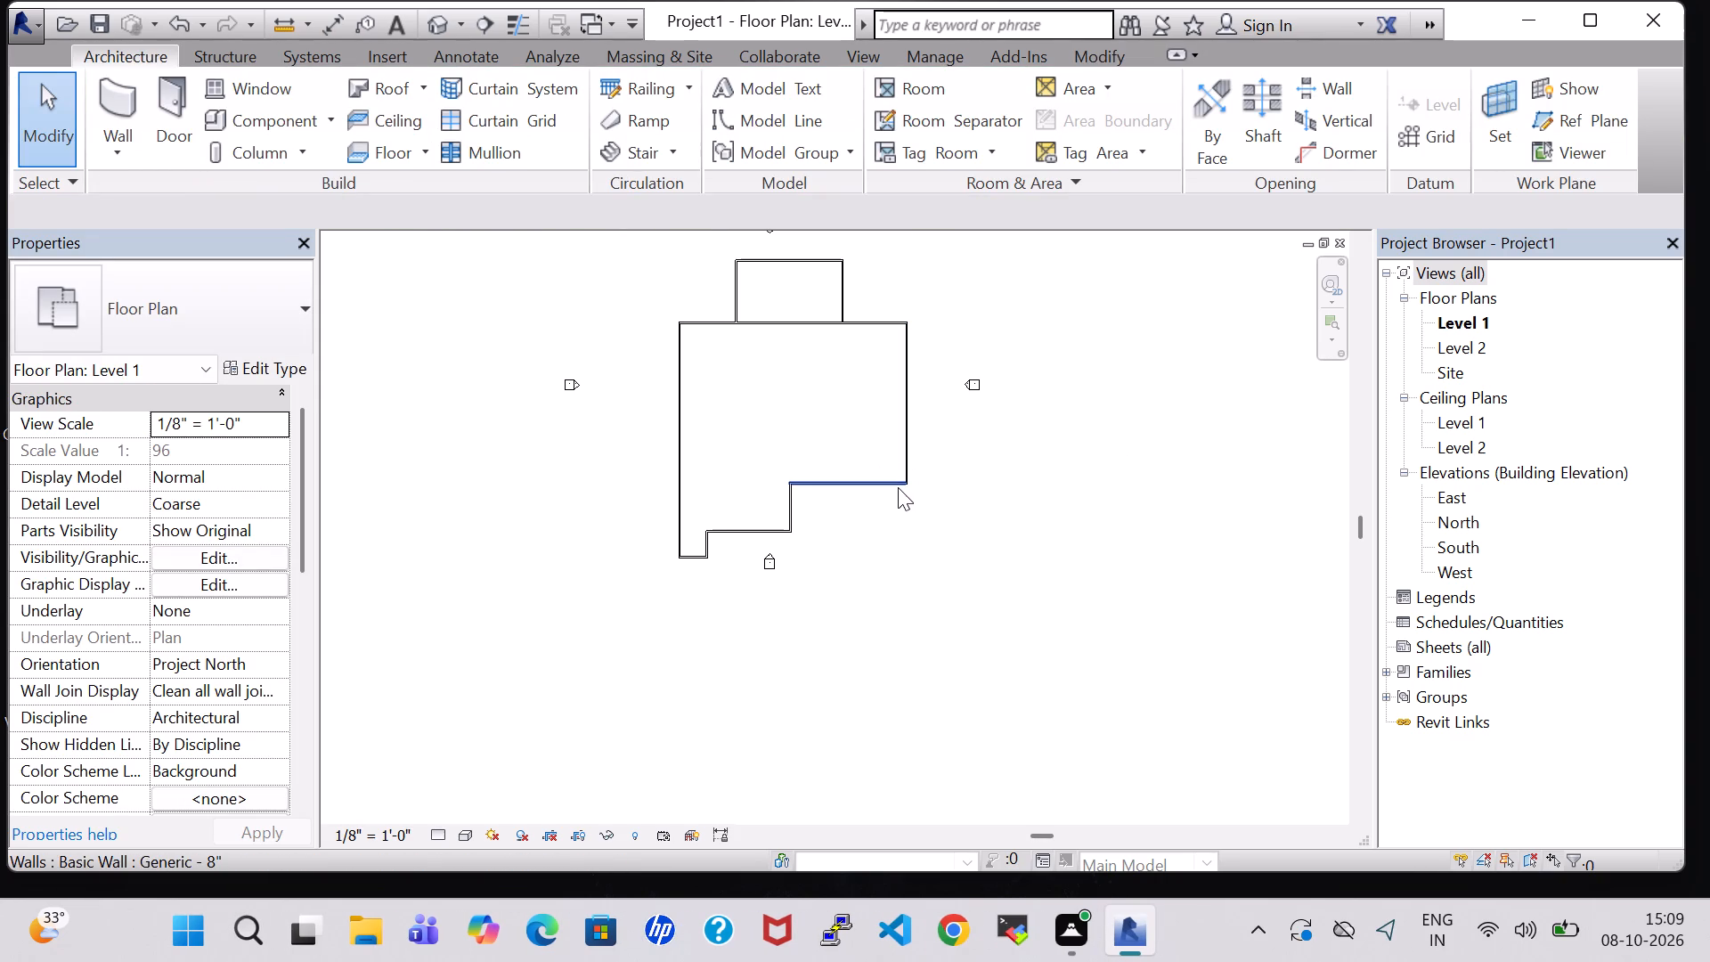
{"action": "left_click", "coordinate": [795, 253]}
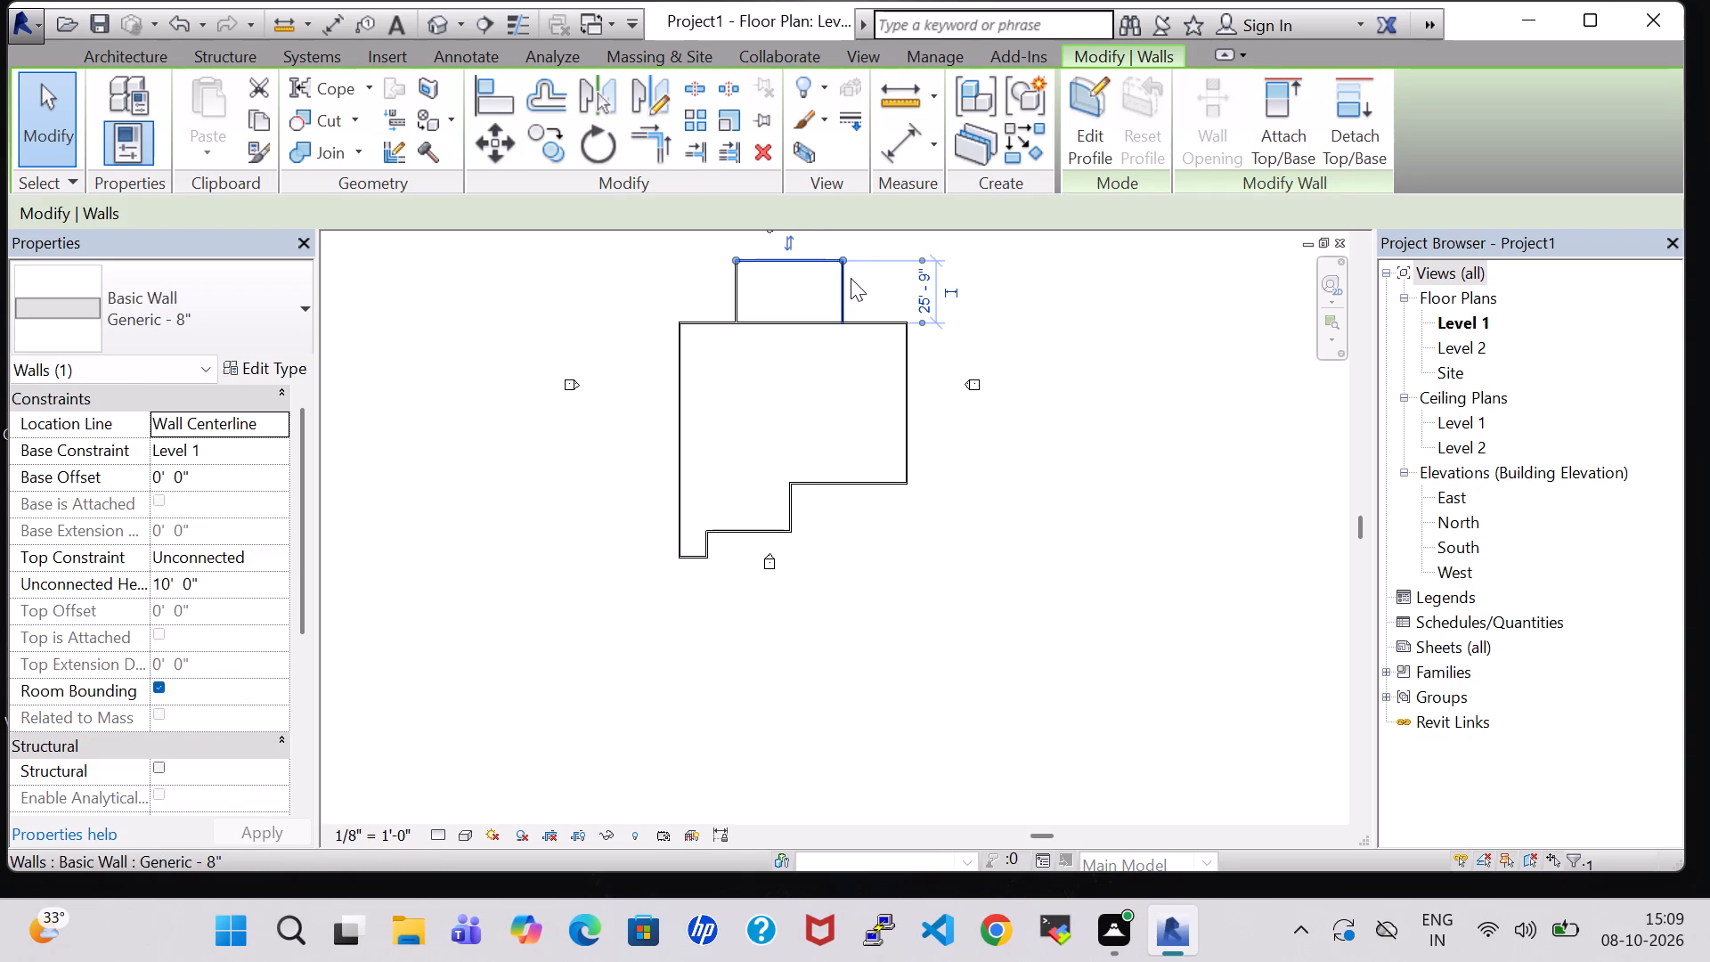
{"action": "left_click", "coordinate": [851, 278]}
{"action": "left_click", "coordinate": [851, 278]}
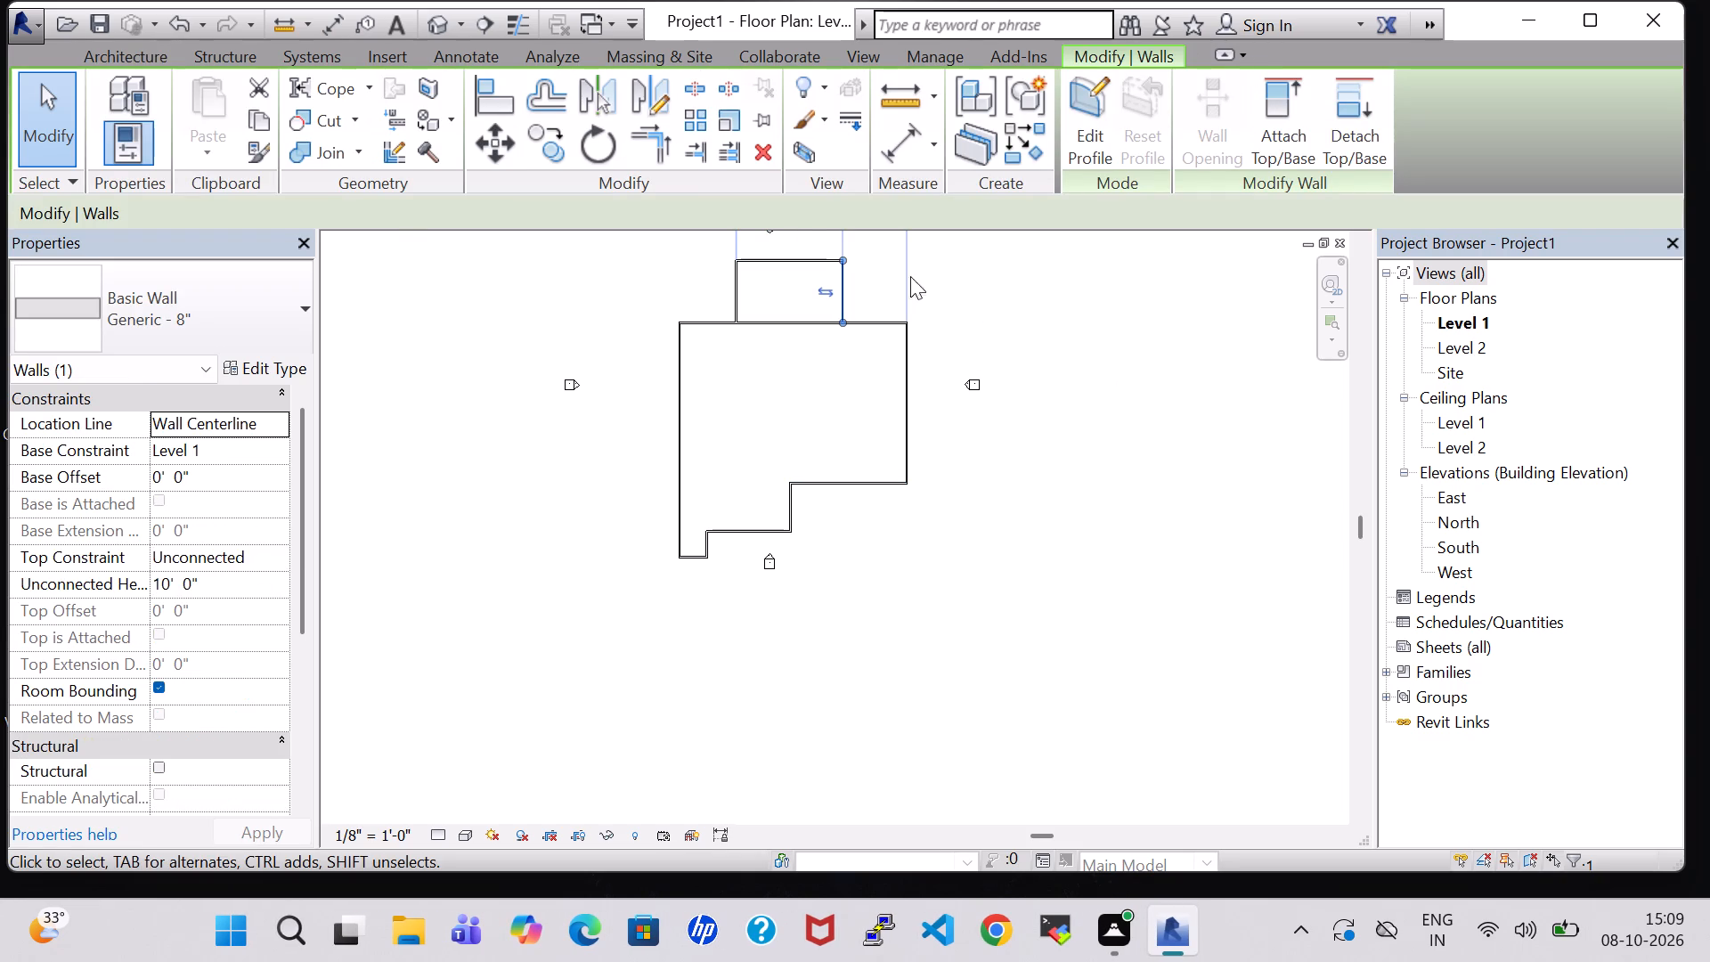
Draw a vertical partition wall midway across the upper room, from its north wall to the wall shared with the main space.
{"action": "left_click", "coordinate": [134, 51]}
{"action": "left_click", "coordinate": [95, 97]}
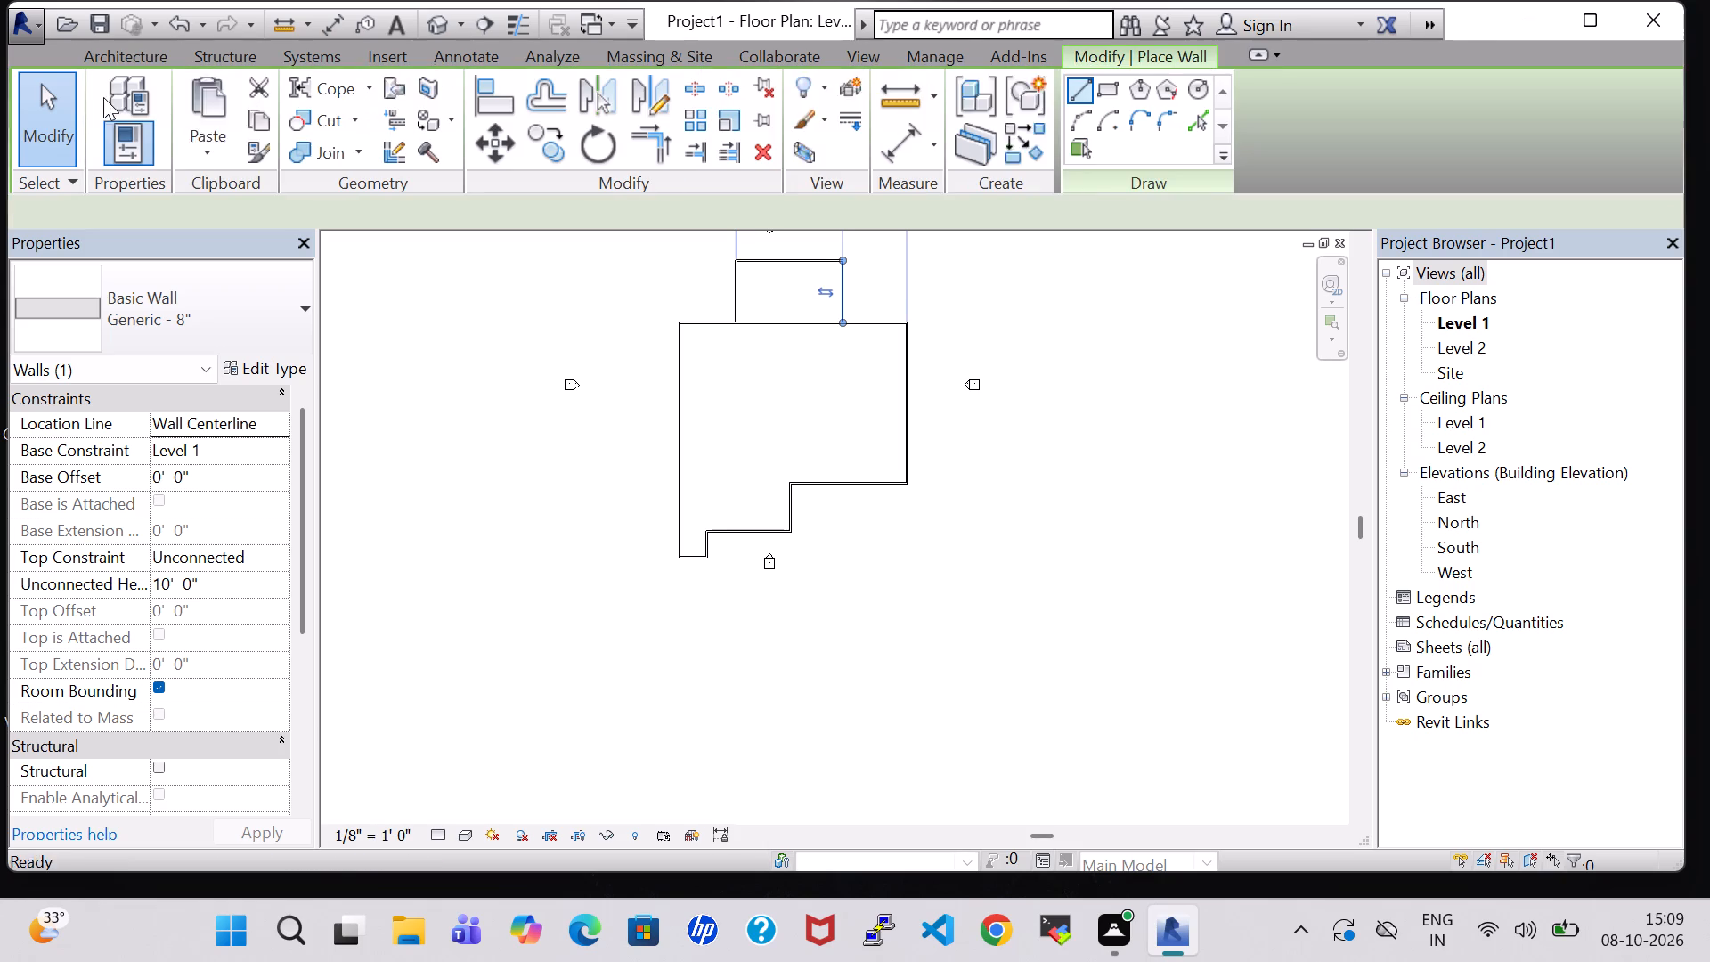
{"action": "scroll", "coordinate": [778, 271], "scroll_direction": "up", "scroll_amount": 3}
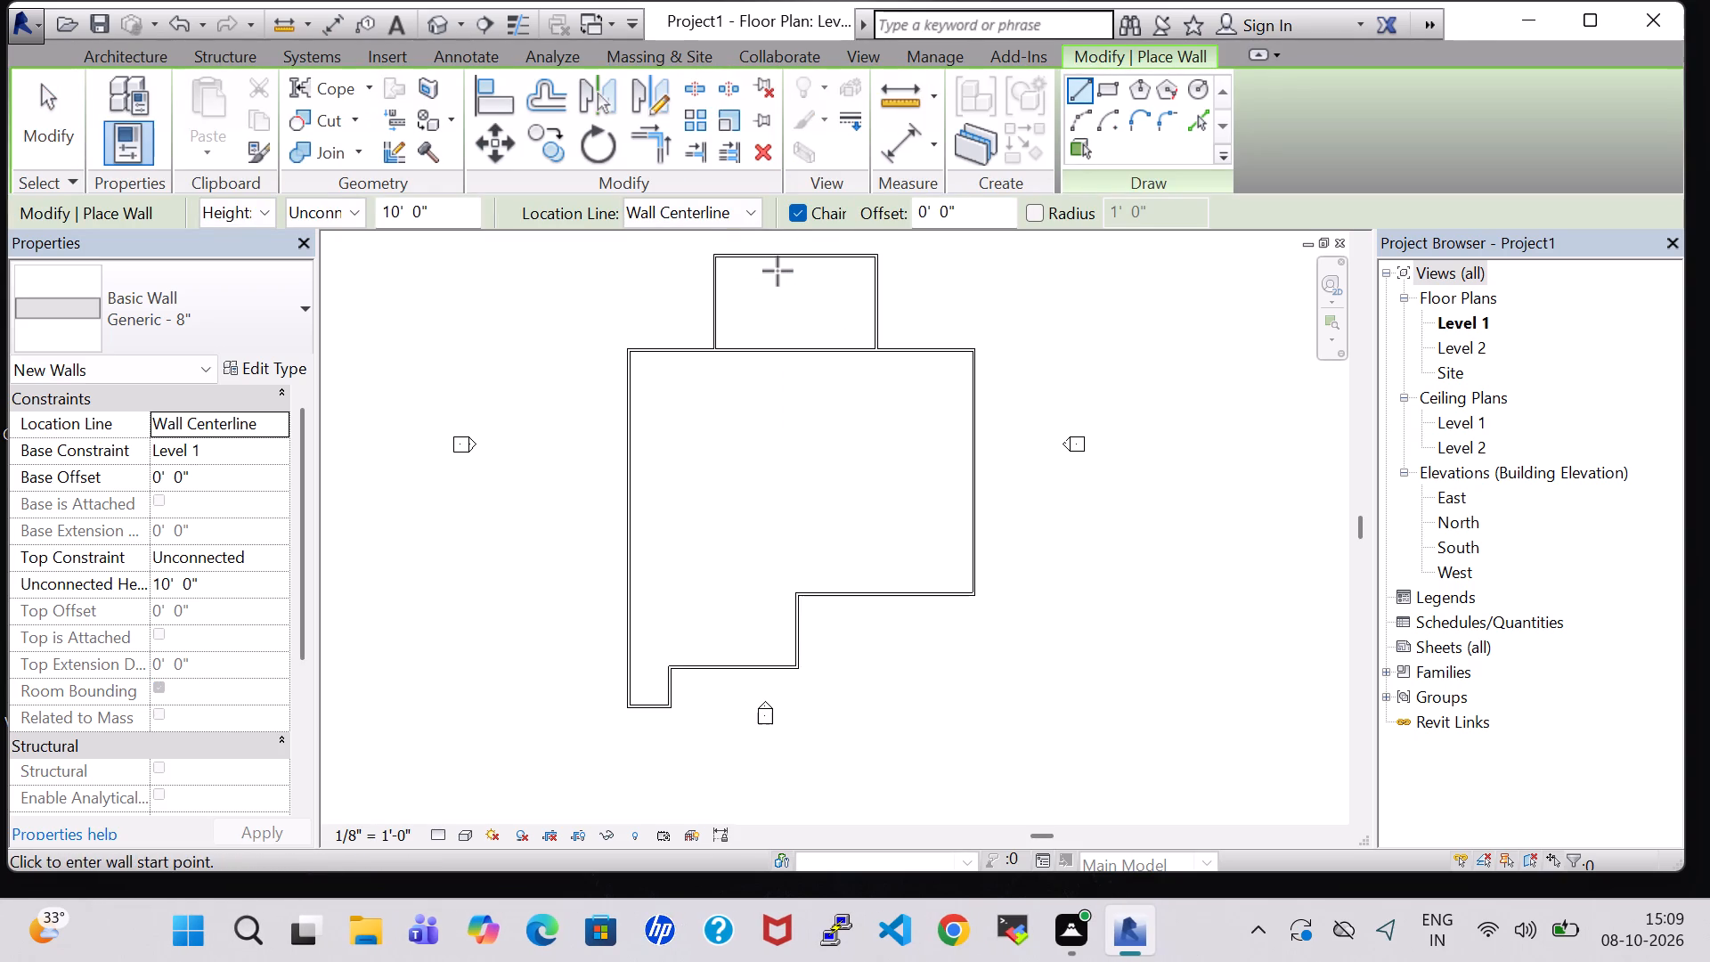
{"action": "left_click", "coordinate": [793, 261]}
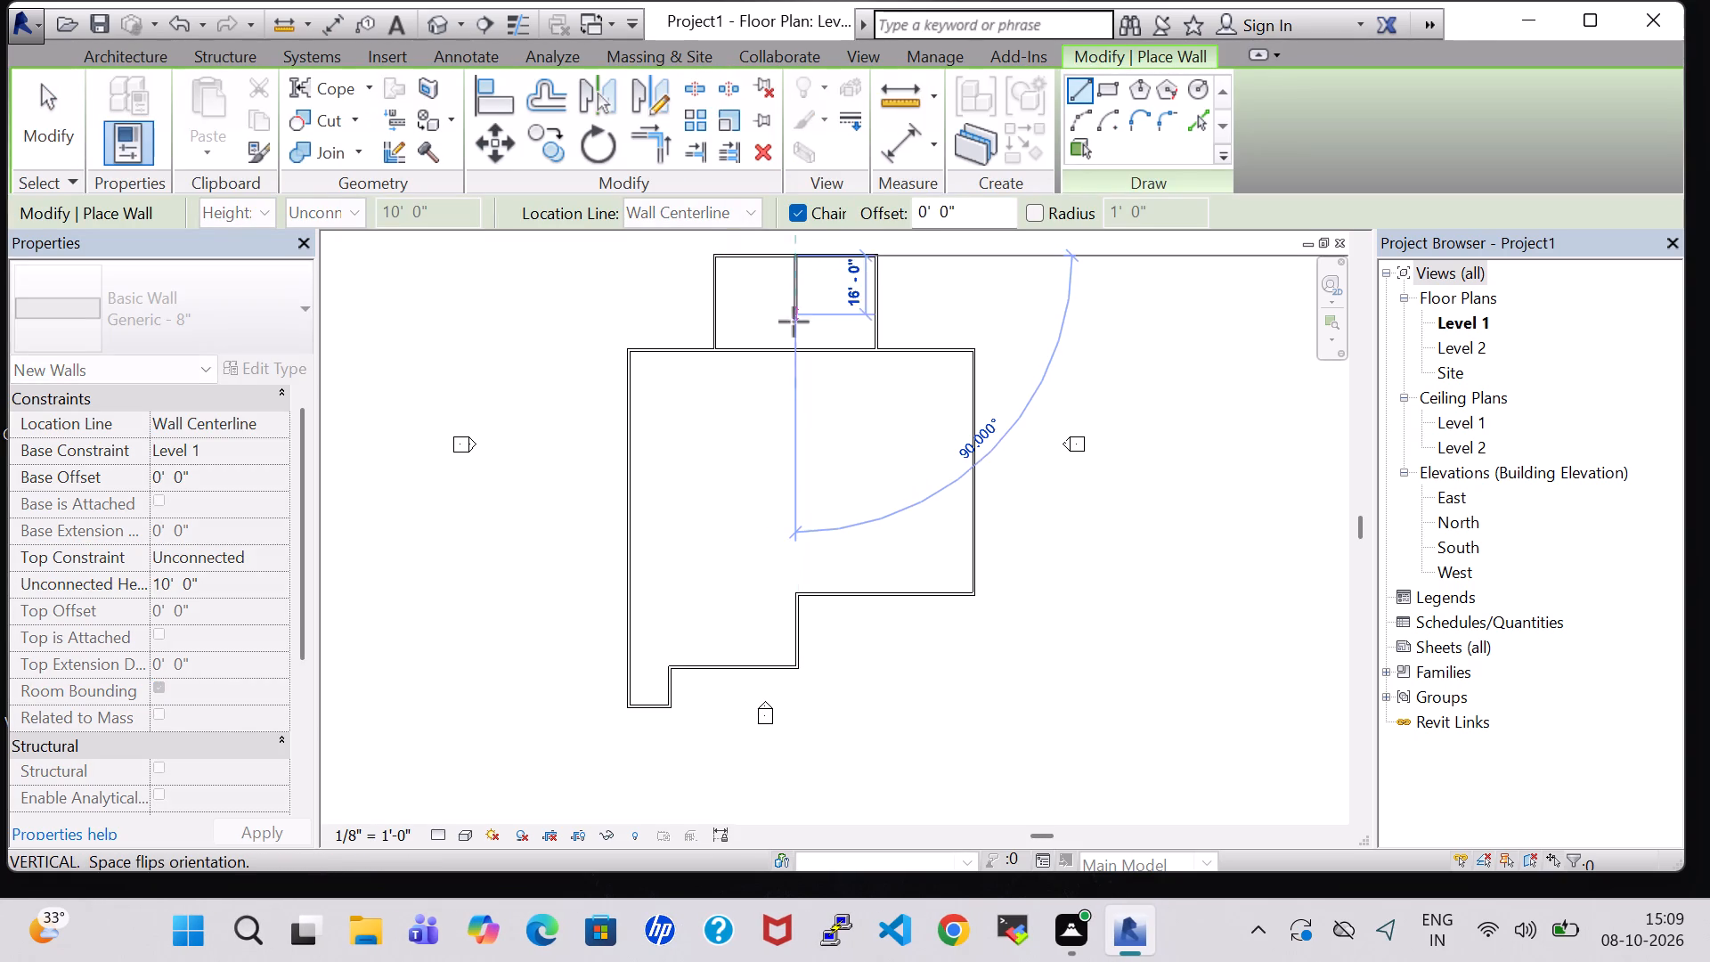
{"action": "left_click", "coordinate": [794, 348]}
{"action": "key", "text": "Escape"}
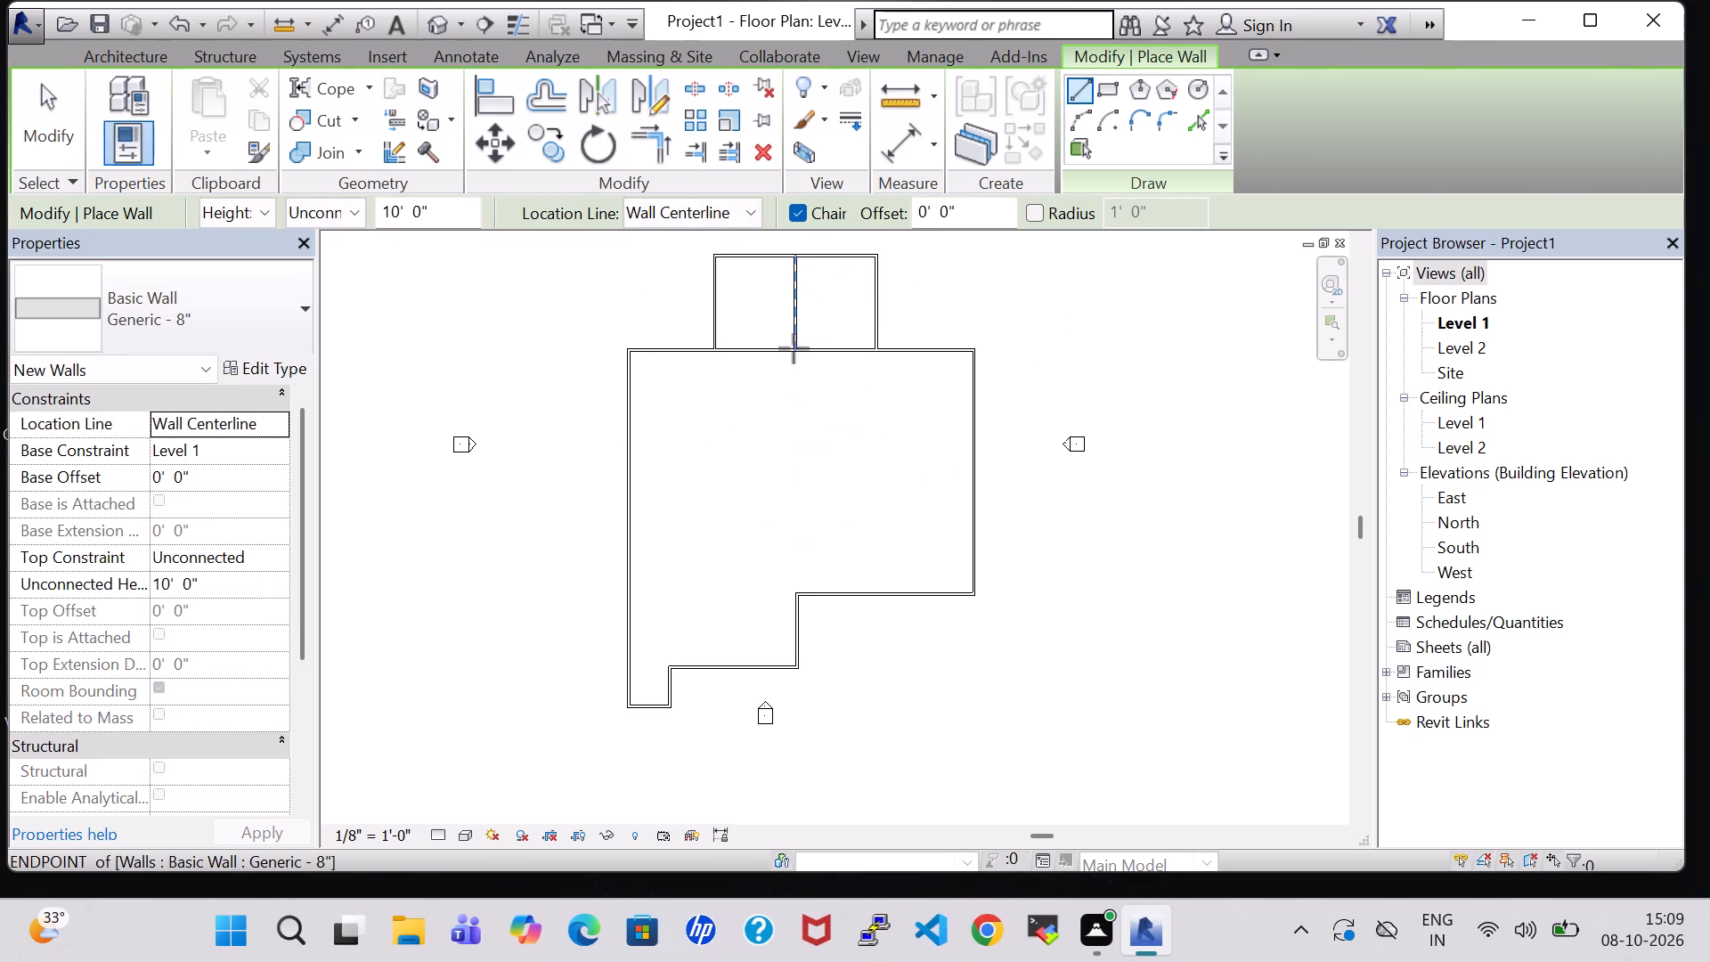
{"action": "key", "text": "Escape"}
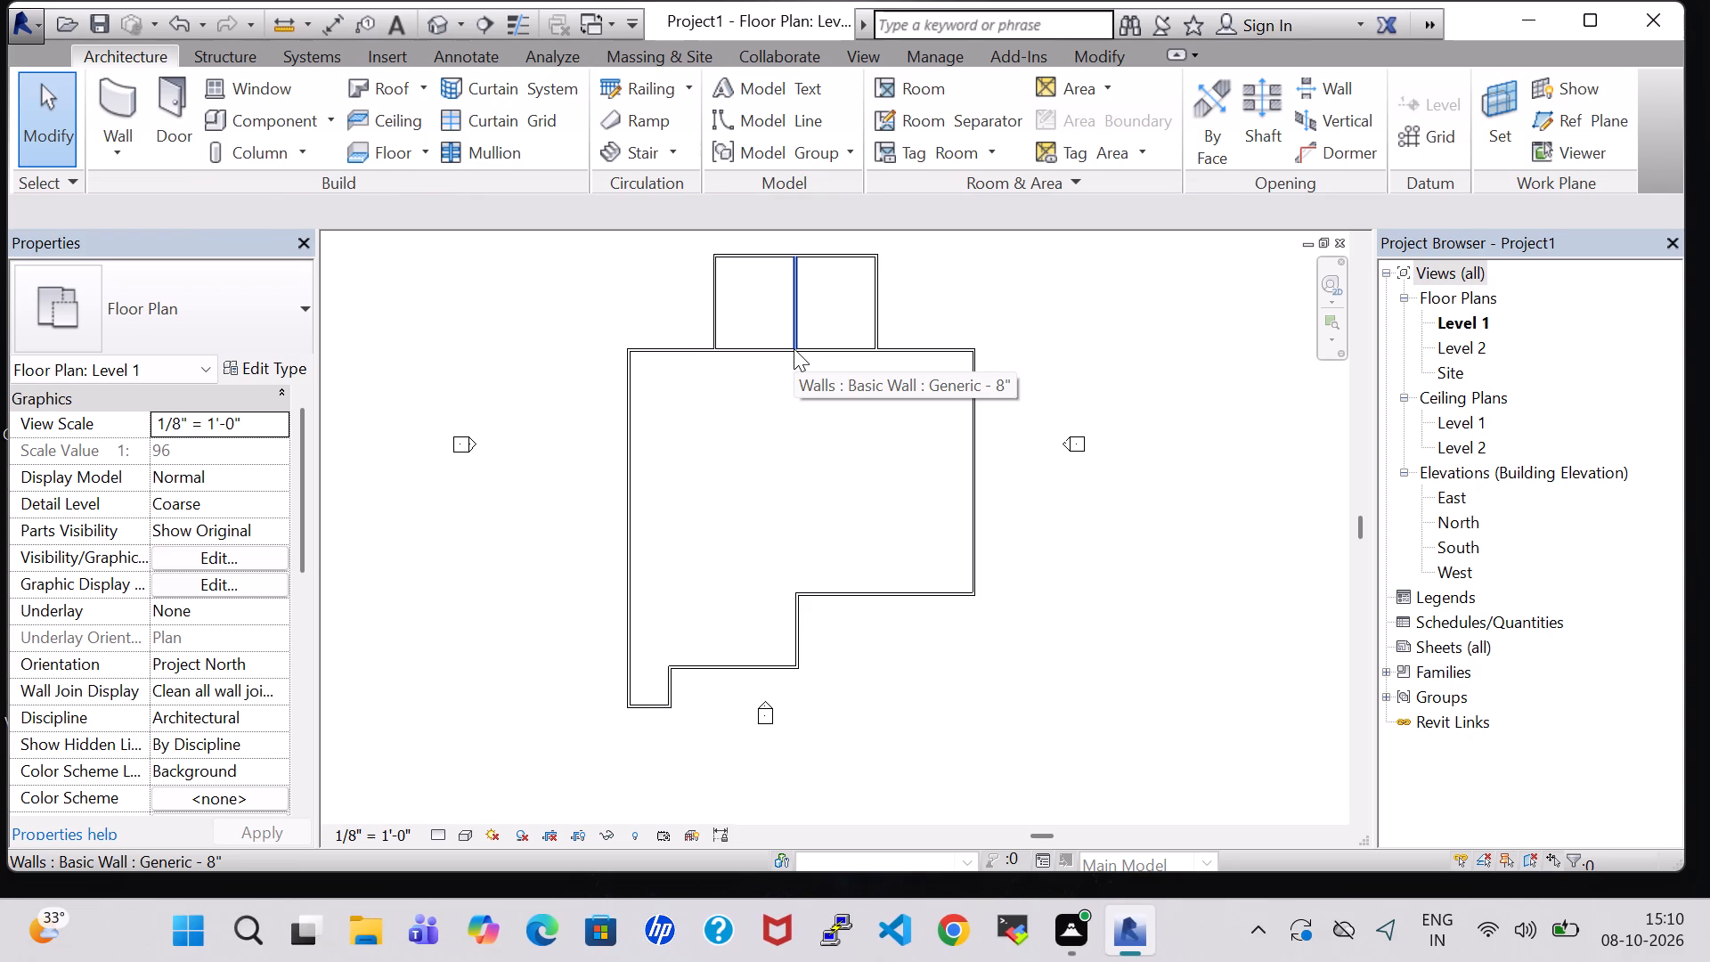
Enclose a room about 32' 0" deep in the main space's northwest corner with a south wall and an east wall.
{"action": "left_click", "coordinate": [105, 100]}
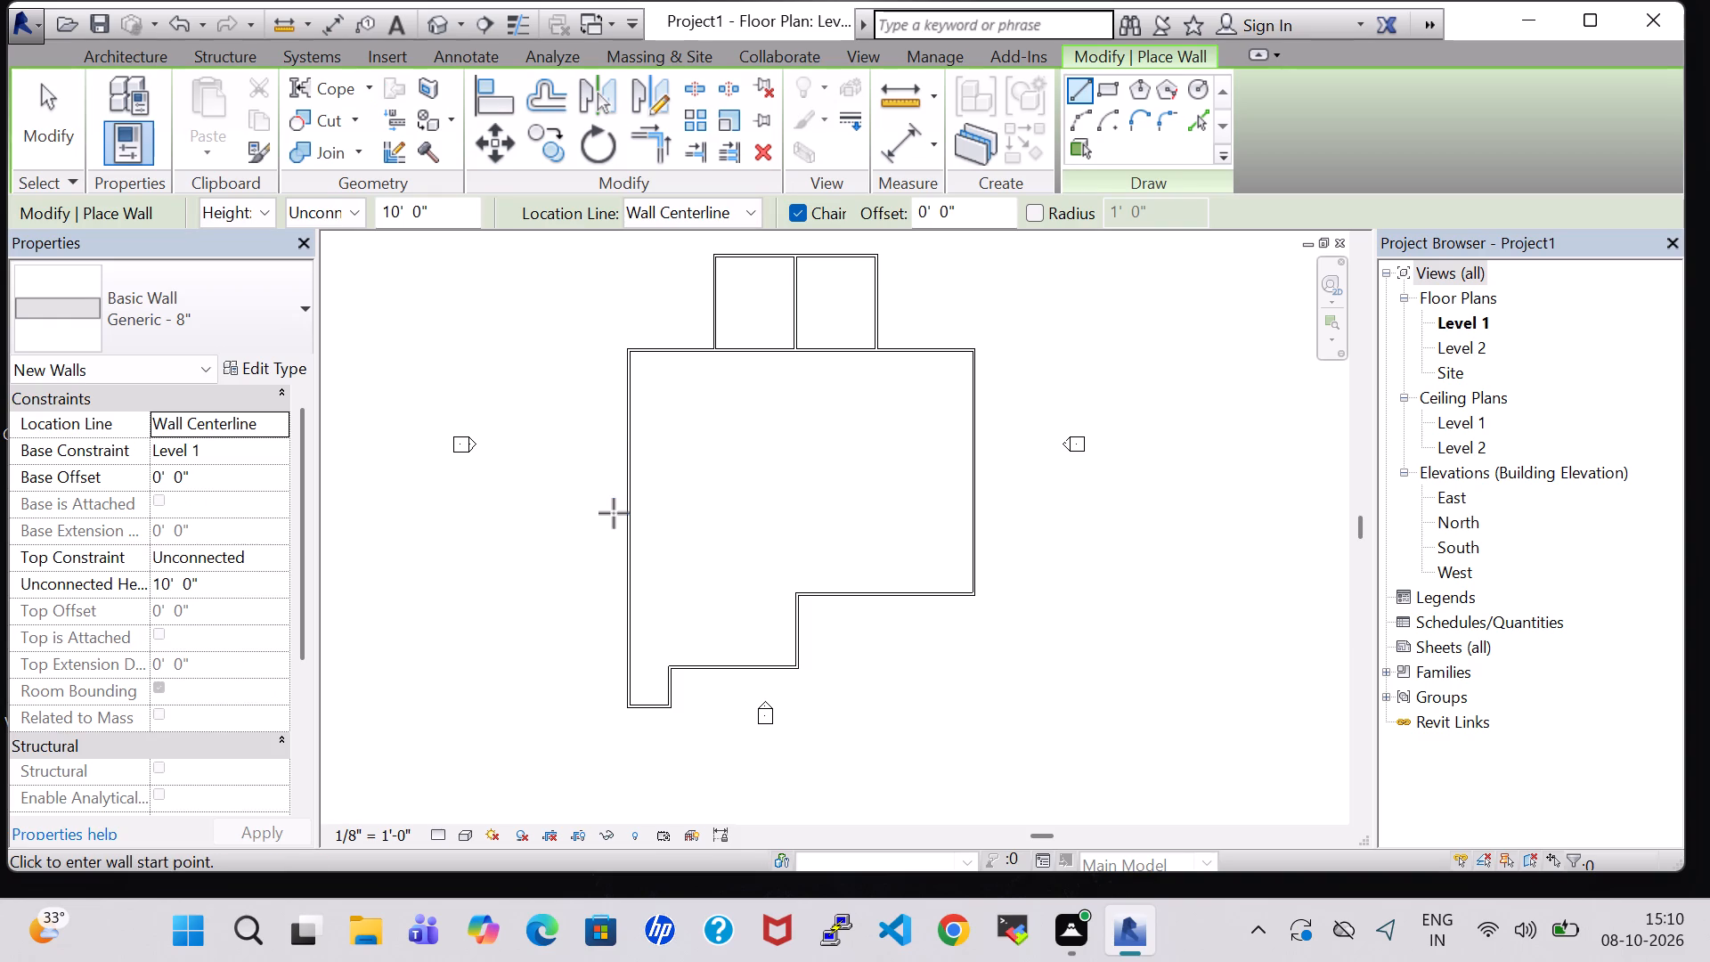
{"action": "left_click", "coordinate": [628, 462]}
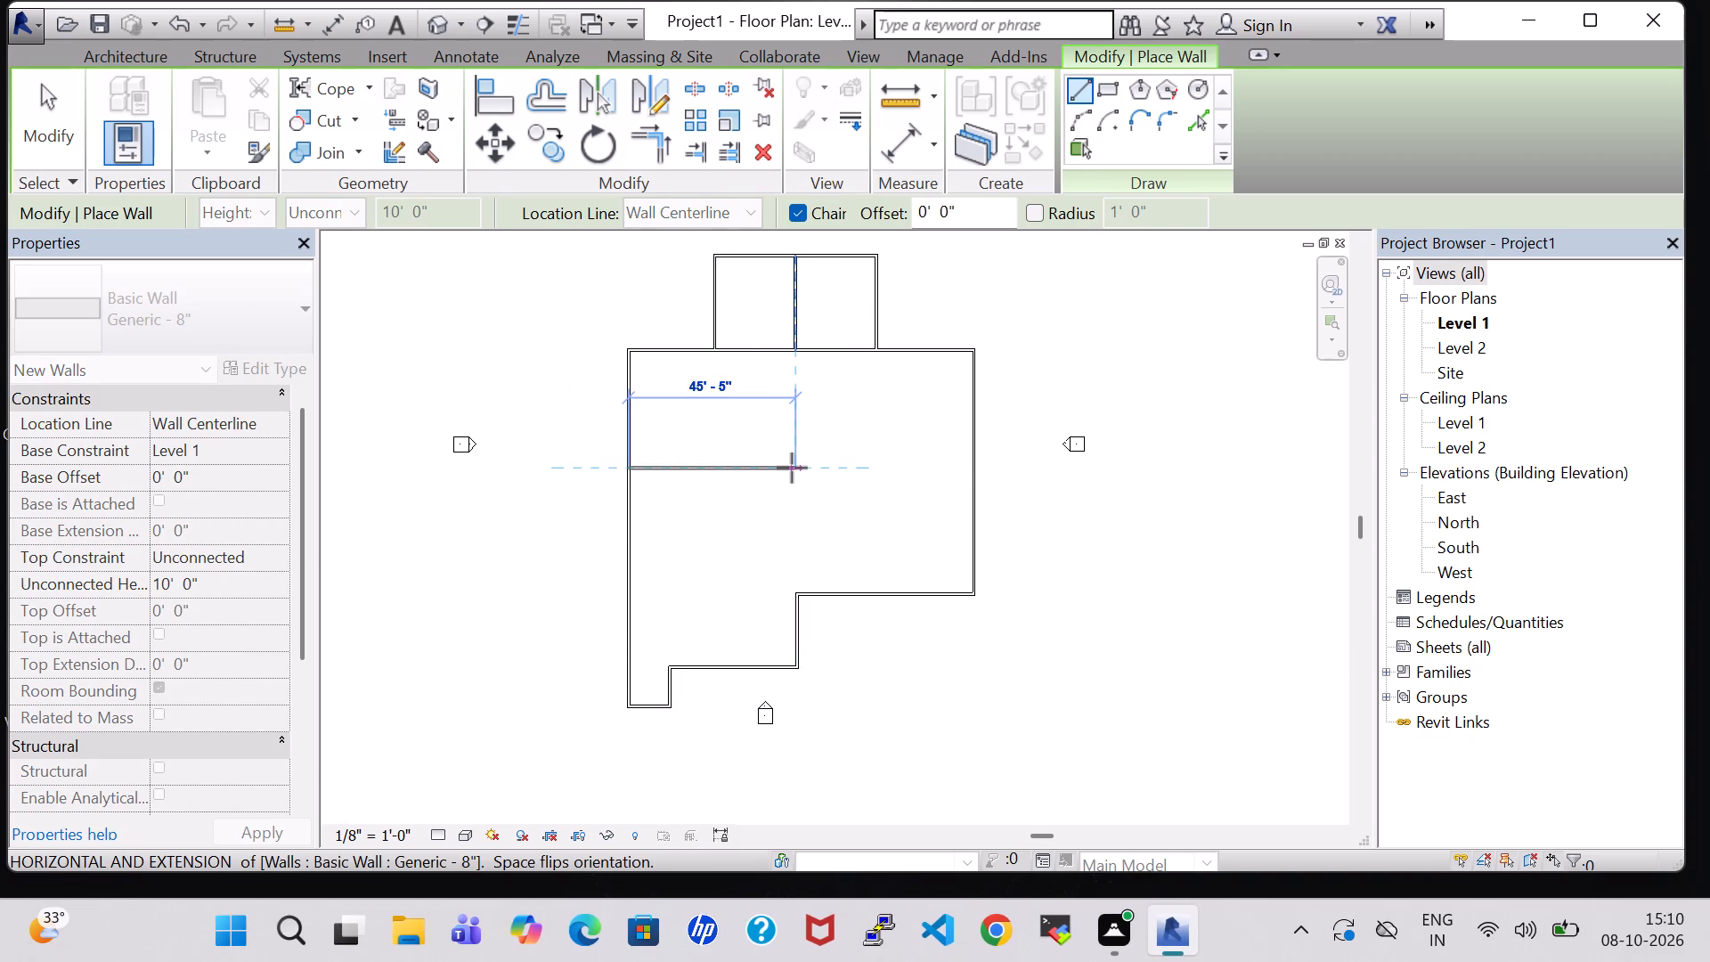
{"action": "left_click", "coordinate": [818, 471]}
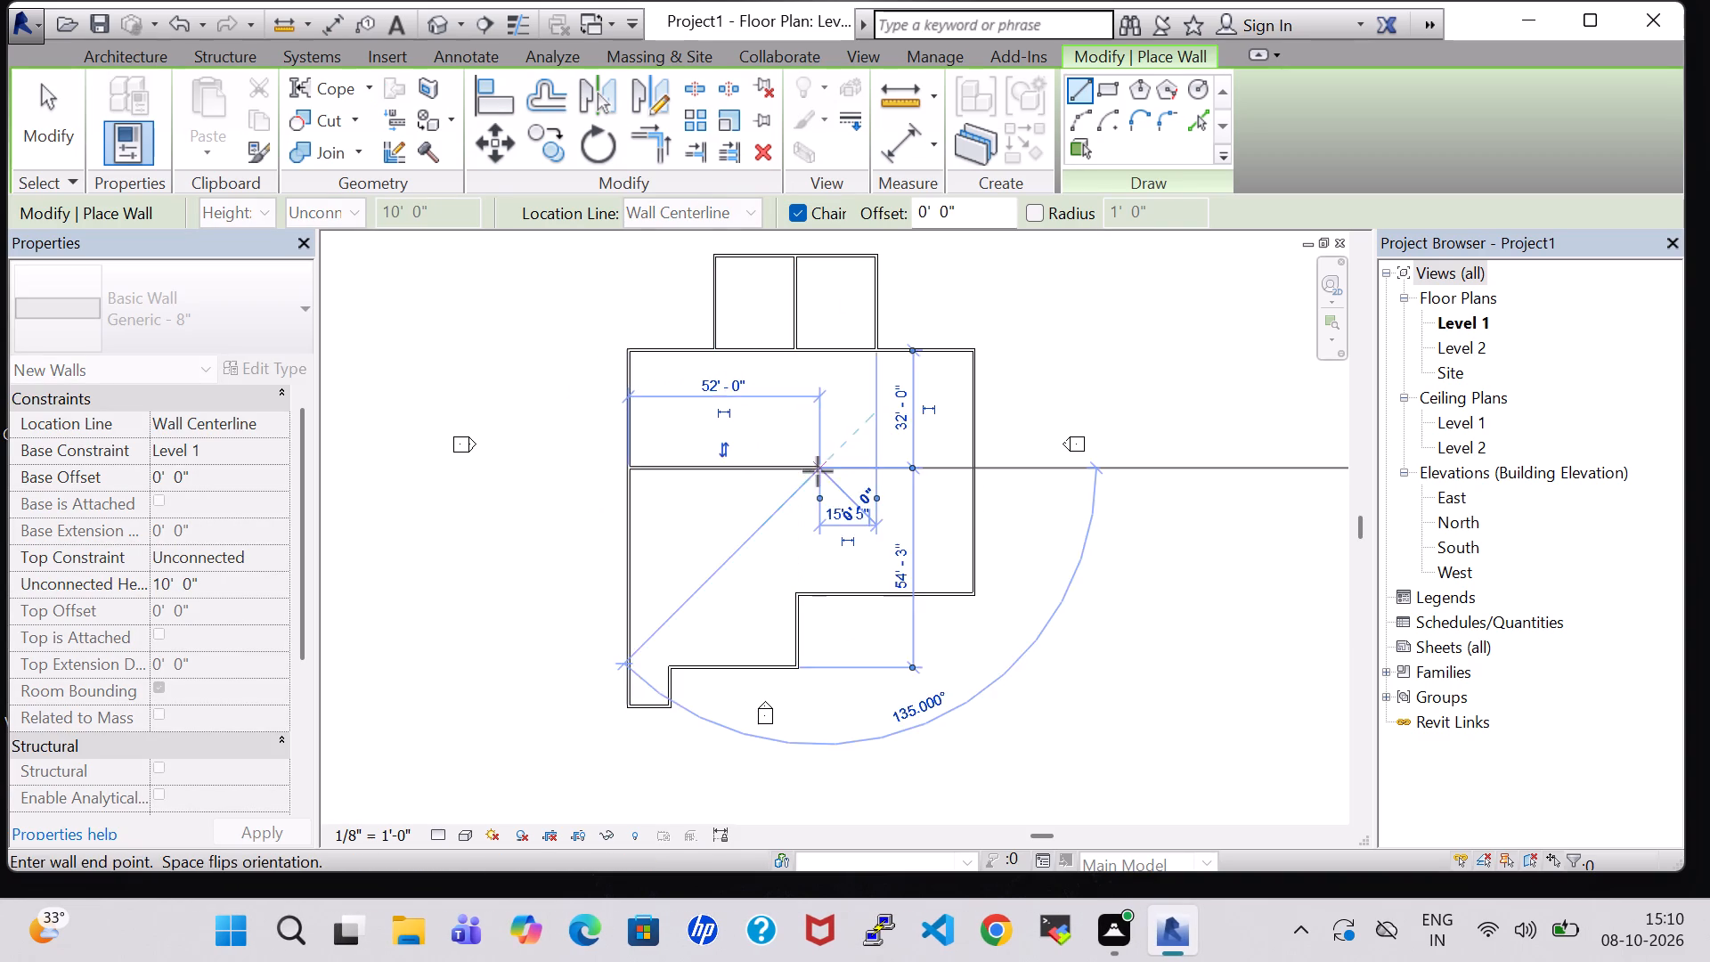
{"action": "left_click", "coordinate": [812, 346]}
{"action": "key", "text": "Escape"}
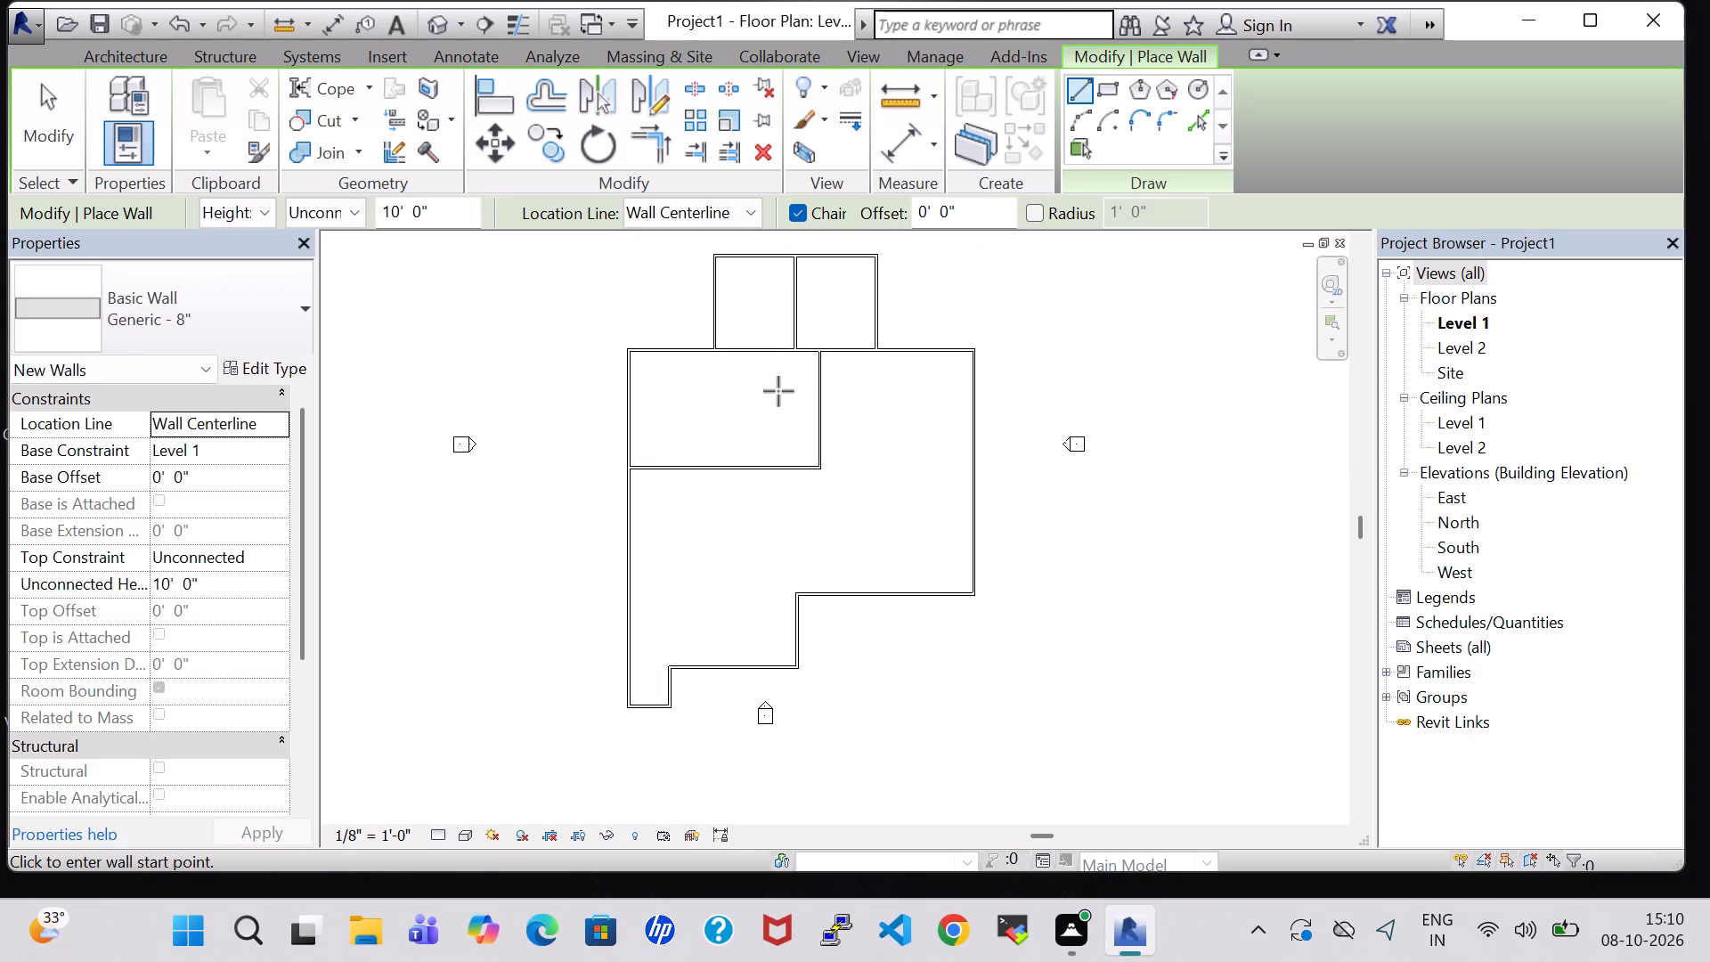
From that room's south wall, draw a wall 16' 0" south in line with the upper partition and continue west to the exterior wall.
{"action": "left_click", "coordinate": [790, 467]}
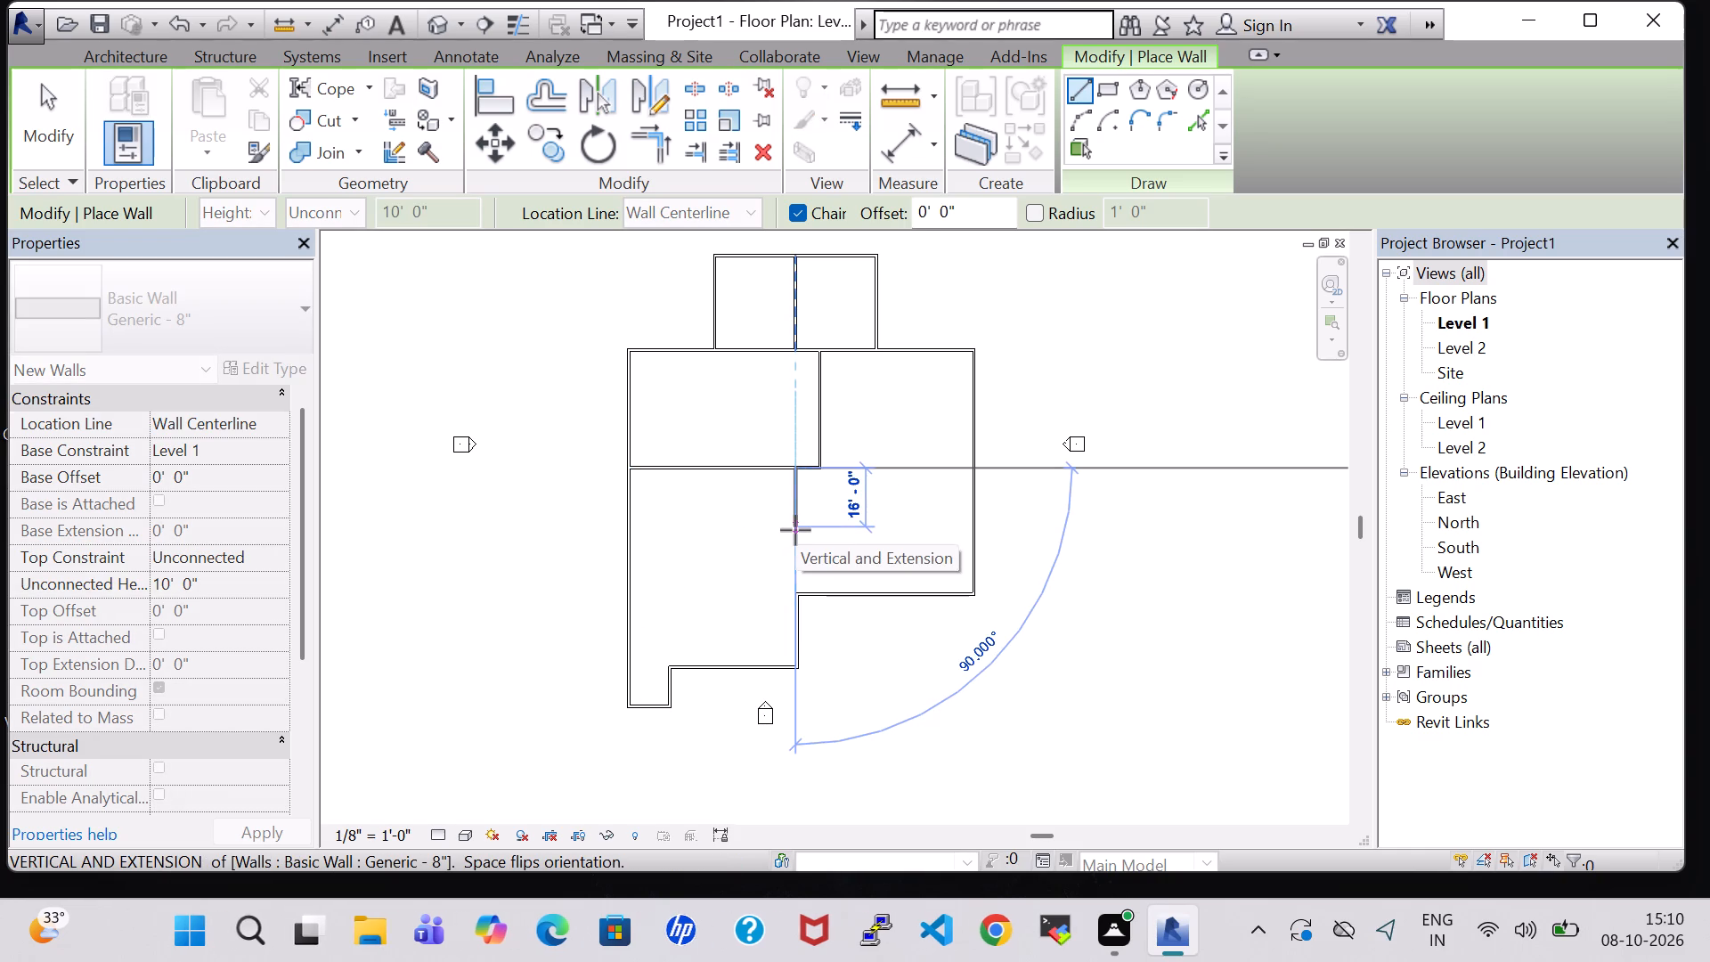
{"action": "left_click", "coordinate": [795, 534]}
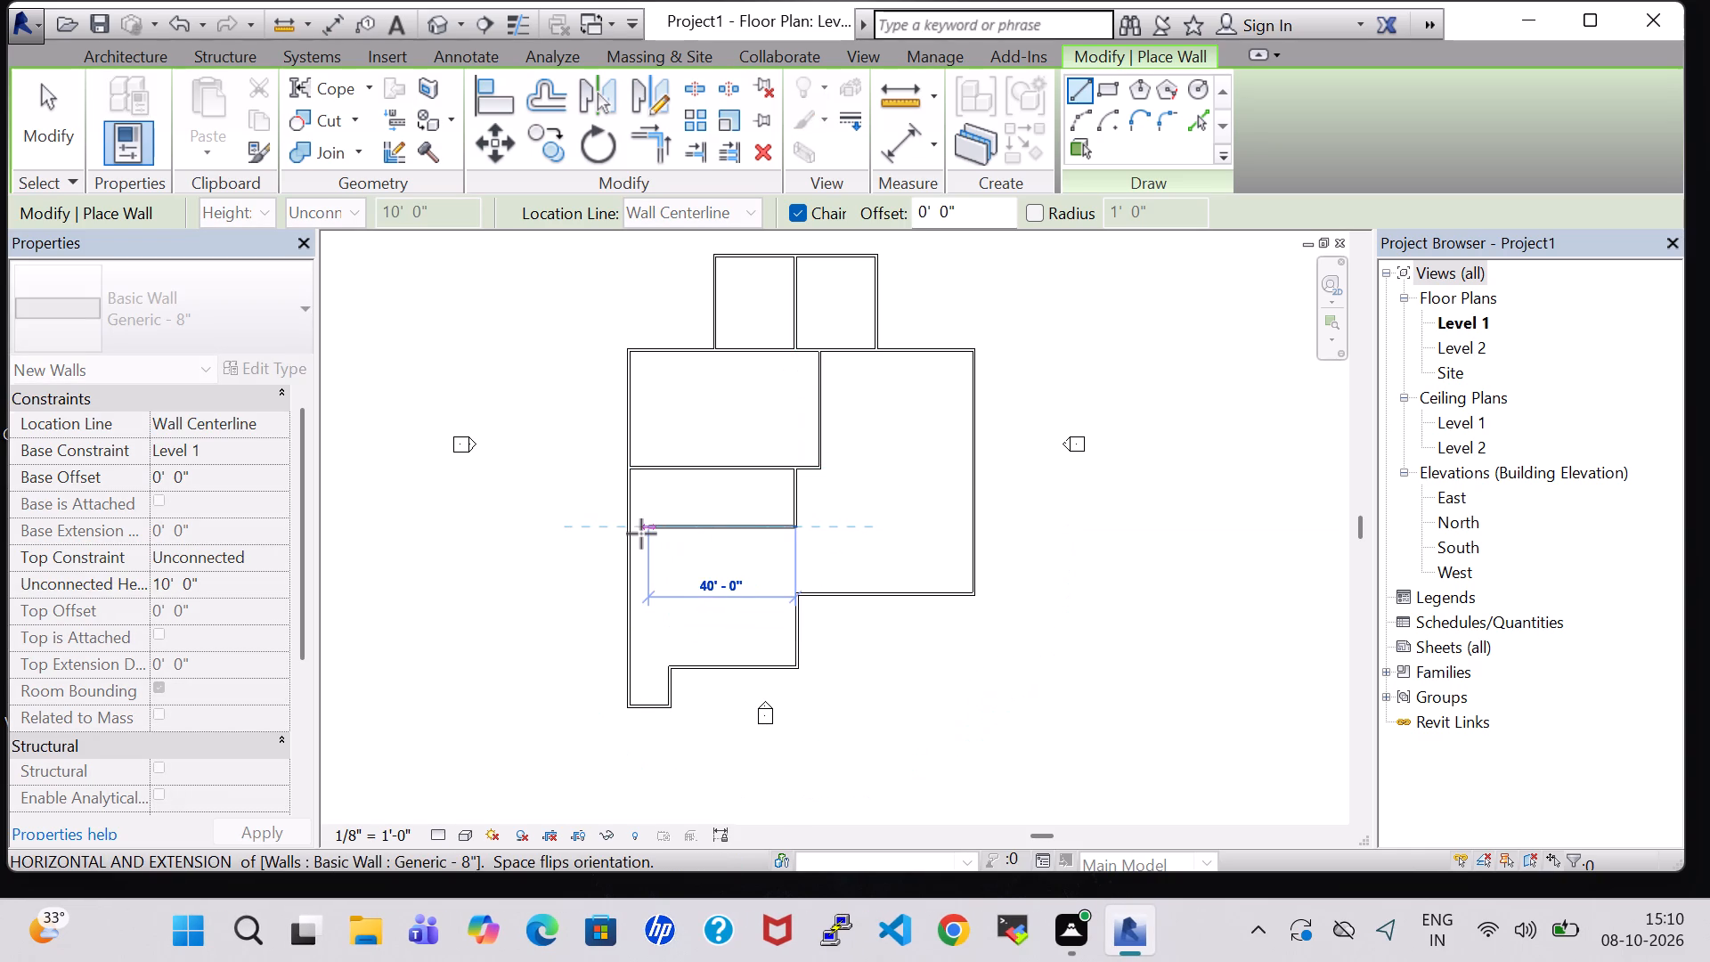
{"action": "left_click", "coordinate": [628, 534]}
{"action": "key", "text": "Escape"}
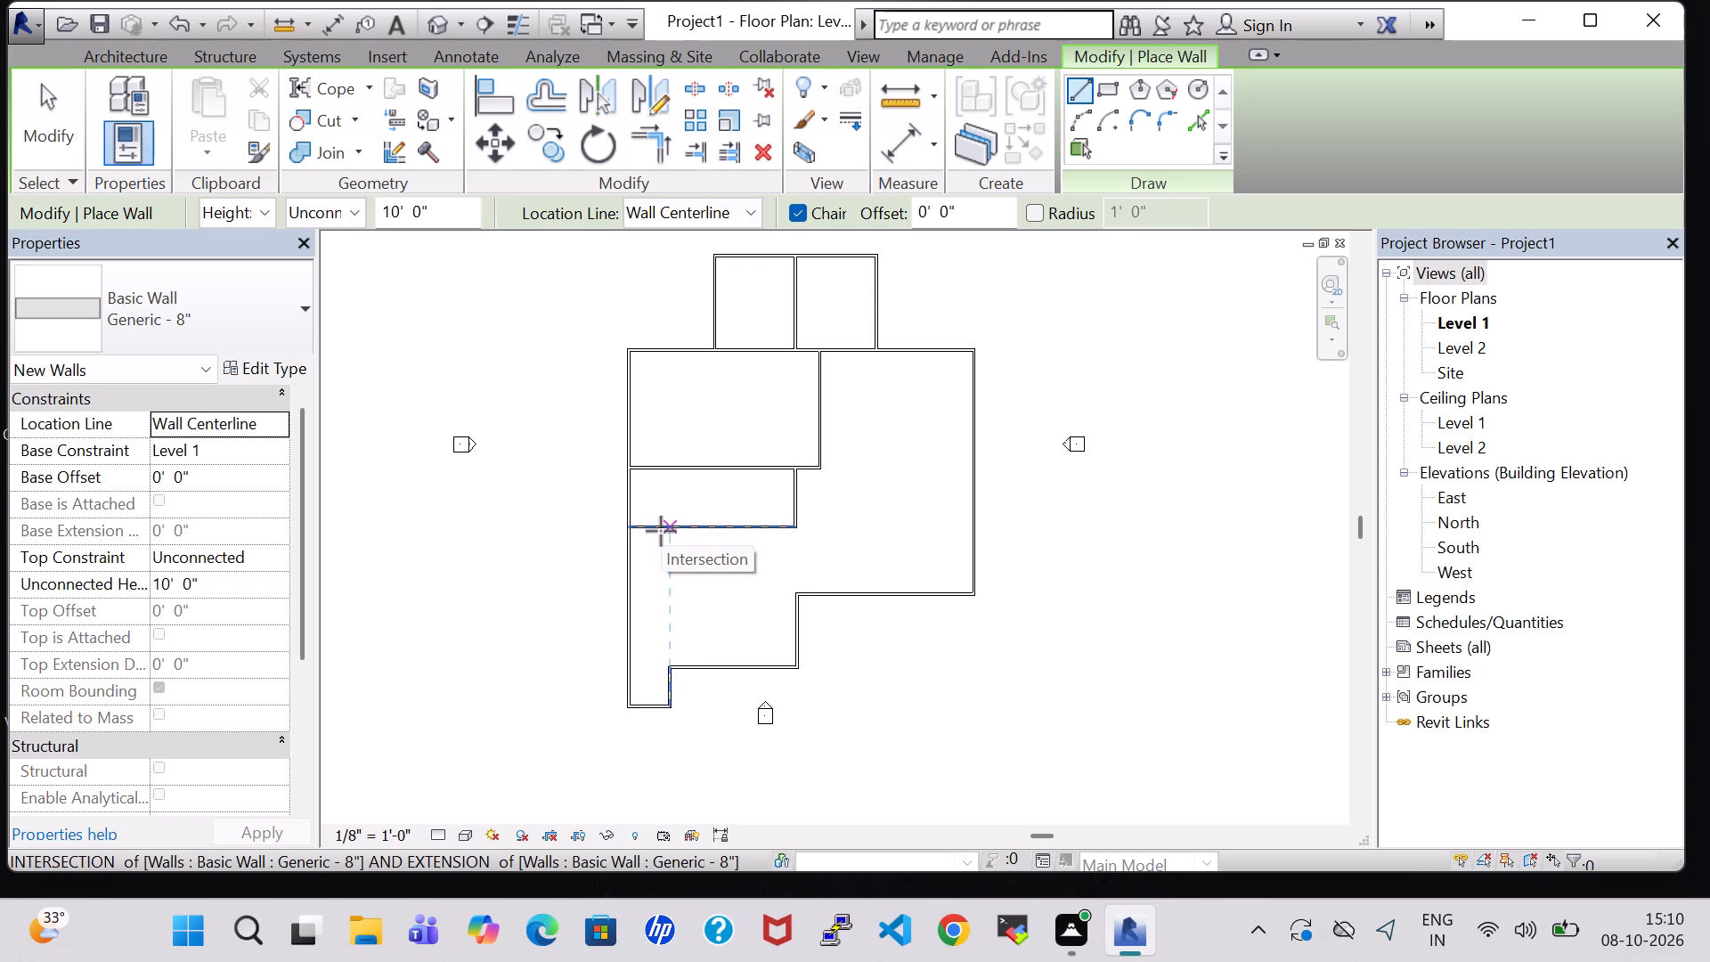
Enclose a small room below with a wall about 18' 3" south, aligned with the southwest projection's east side, returning west to the exterior wall.
{"action": "left_click", "coordinate": [661, 531]}
{"action": "left_click", "coordinate": [669, 584]}
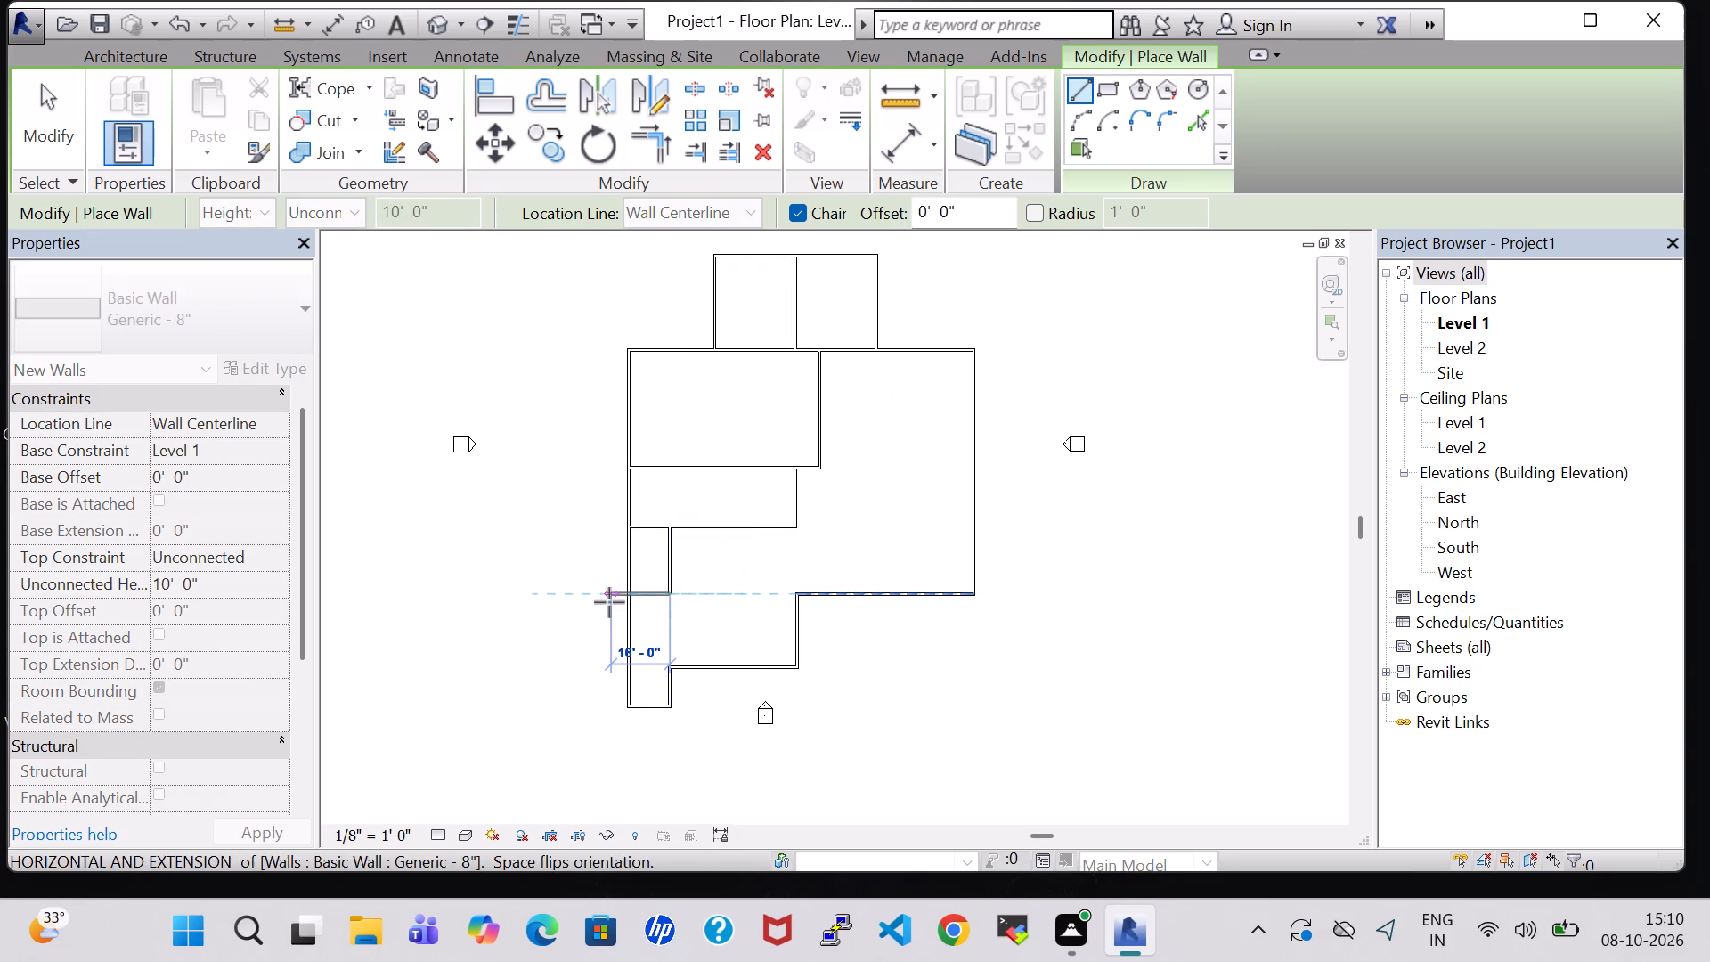
{"action": "left_click", "coordinate": [632, 595]}
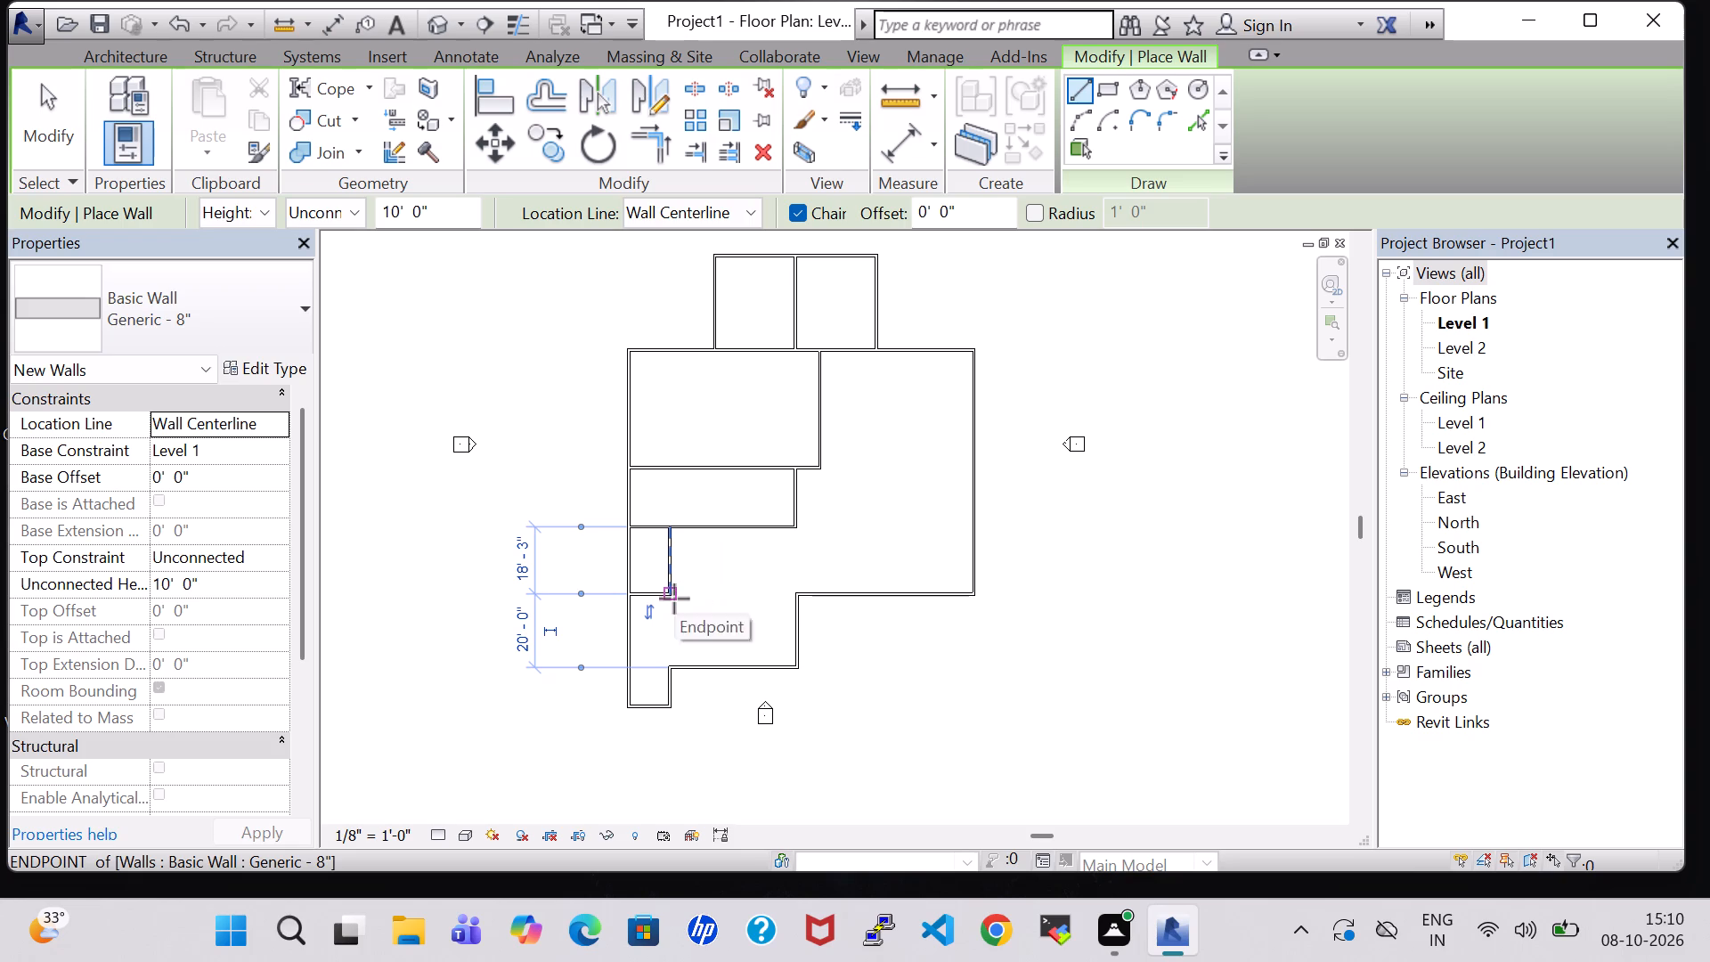
Extend the small room's south wall line 24' 0" east, and close it with a wall south to the exterior south wall.
{"action": "left_click", "coordinate": [674, 599]}
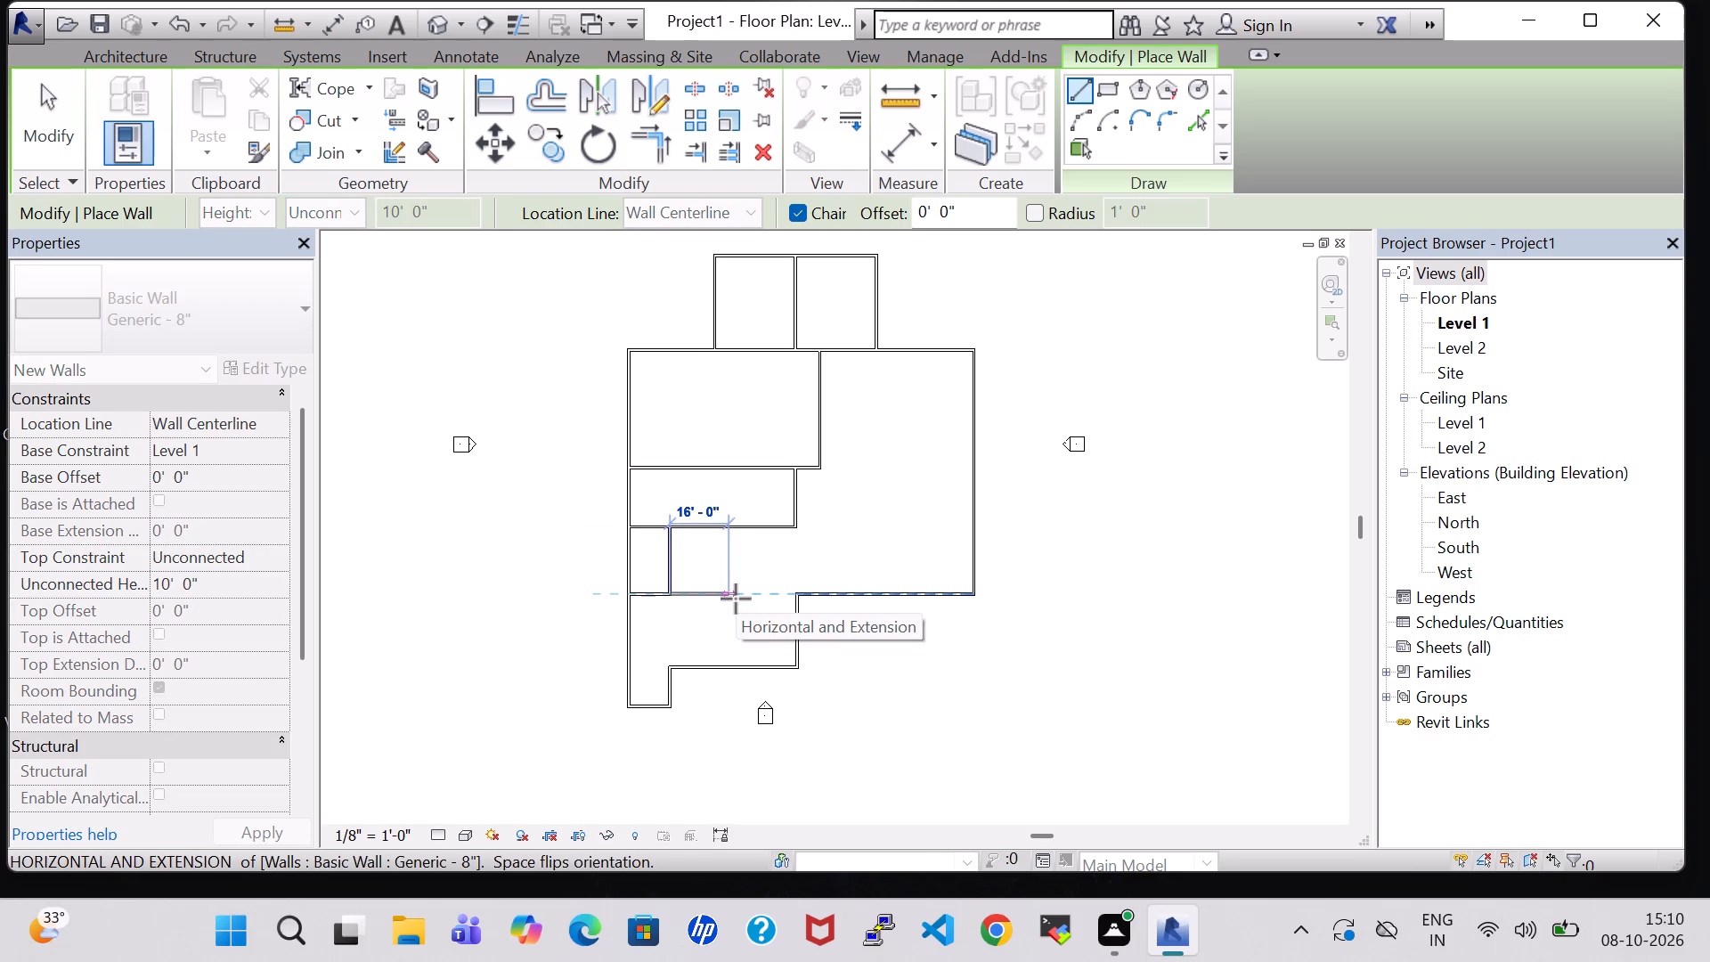
{"action": "left_click", "coordinate": [753, 599]}
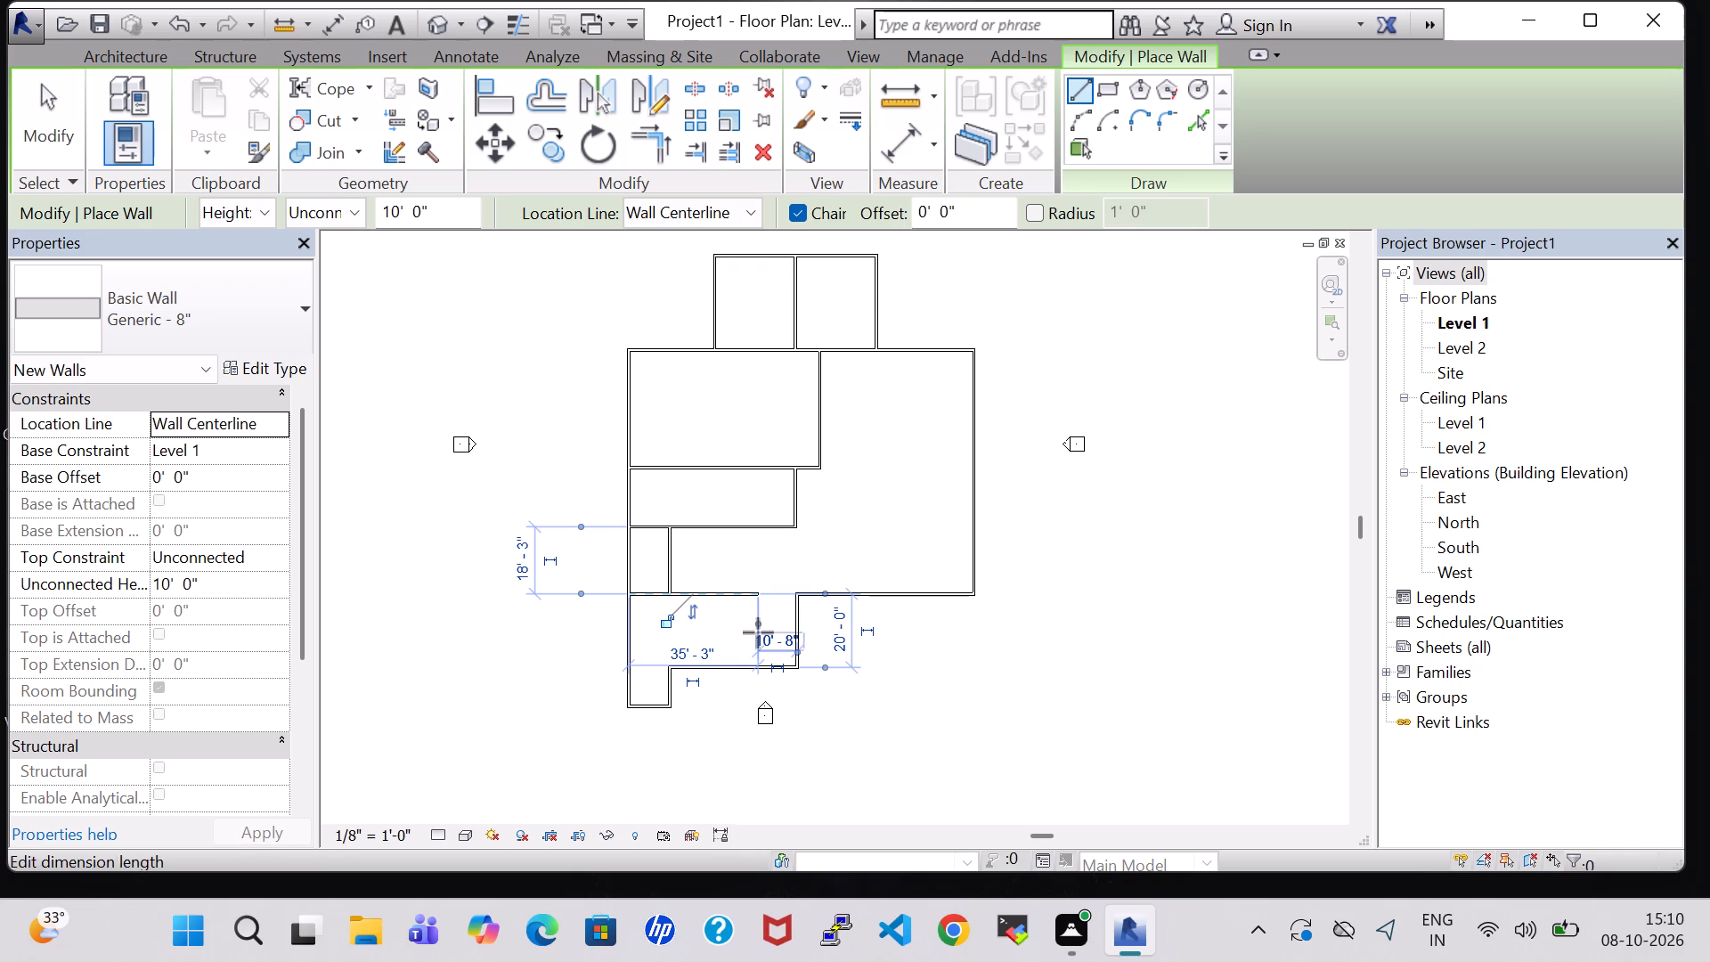
{"action": "left_click", "coordinate": [758, 632]}
{"action": "key", "text": "Escape"}
{"action": "key", "text": "Escape"}
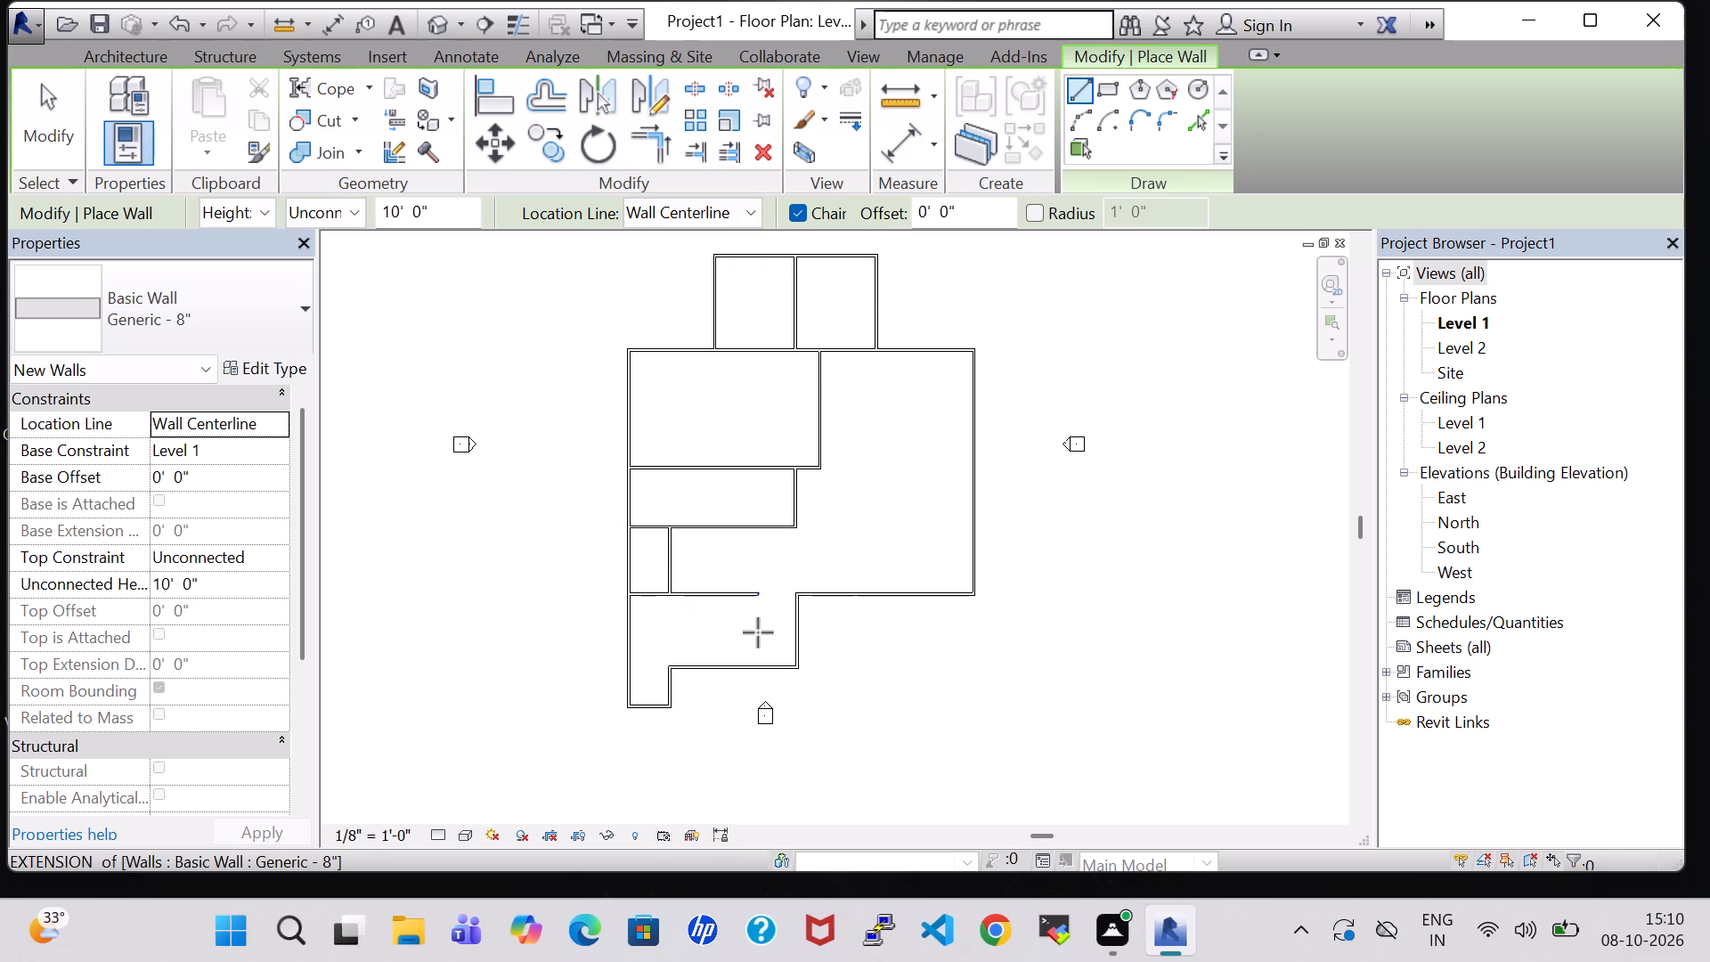
{"action": "scroll", "coordinate": [758, 632], "scroll_direction": "up", "scroll_amount": 4}
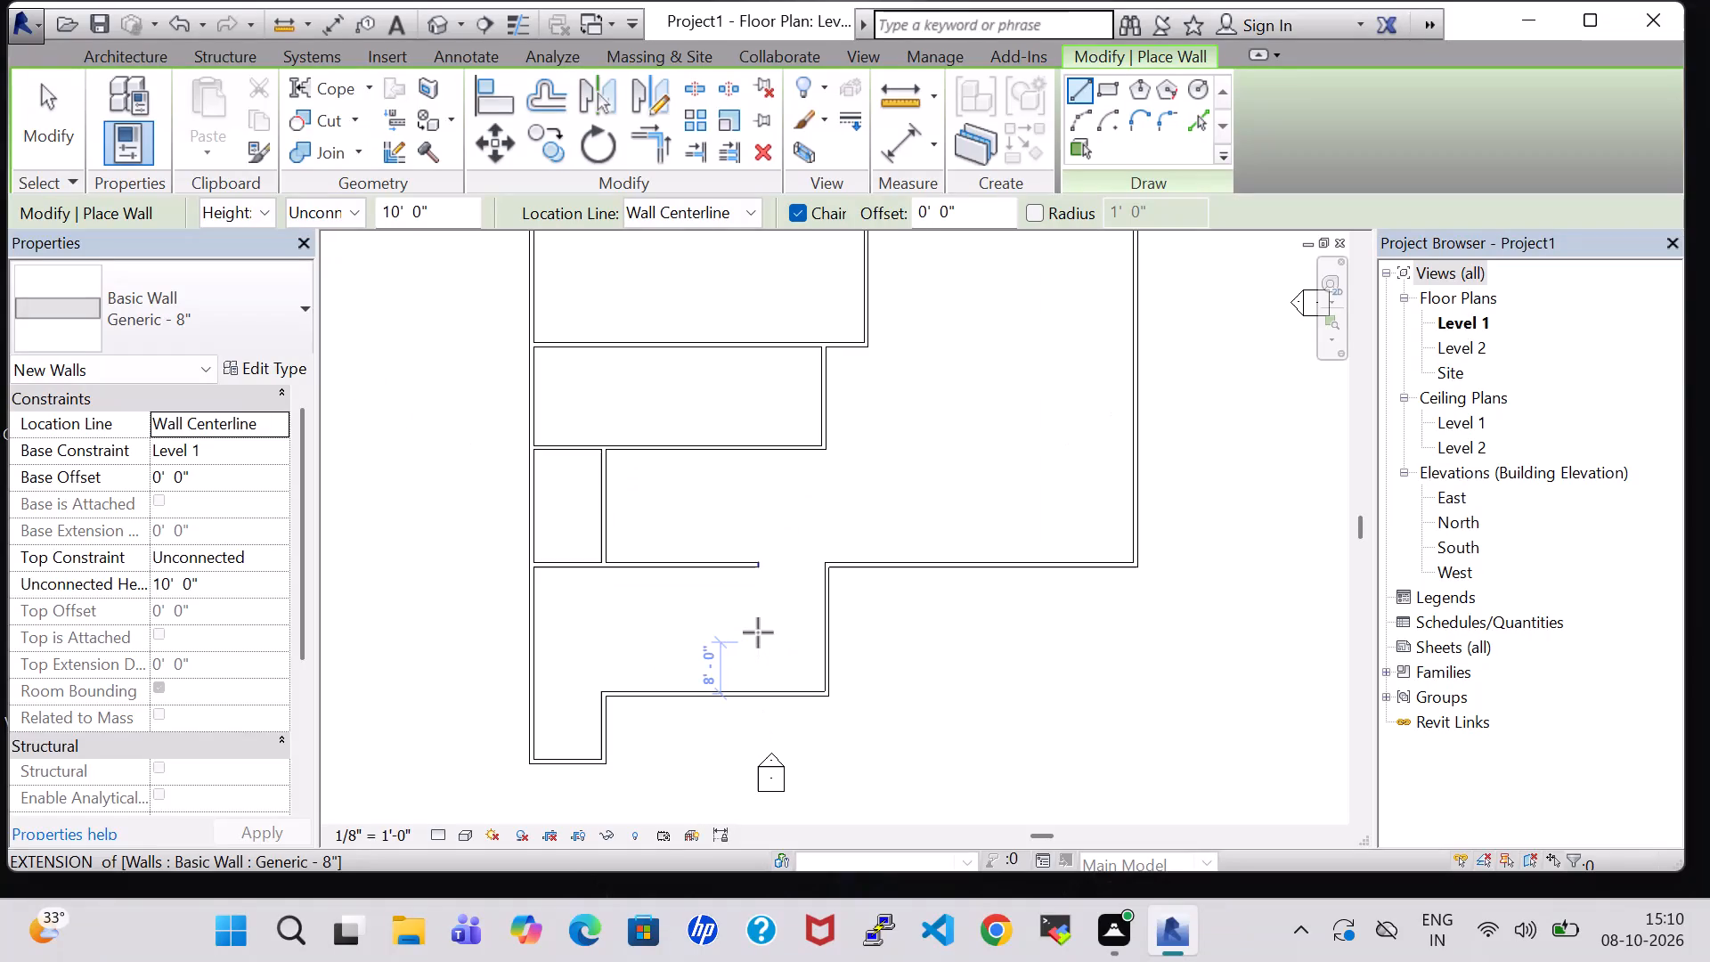
{"action": "left_click", "coordinate": [758, 565]}
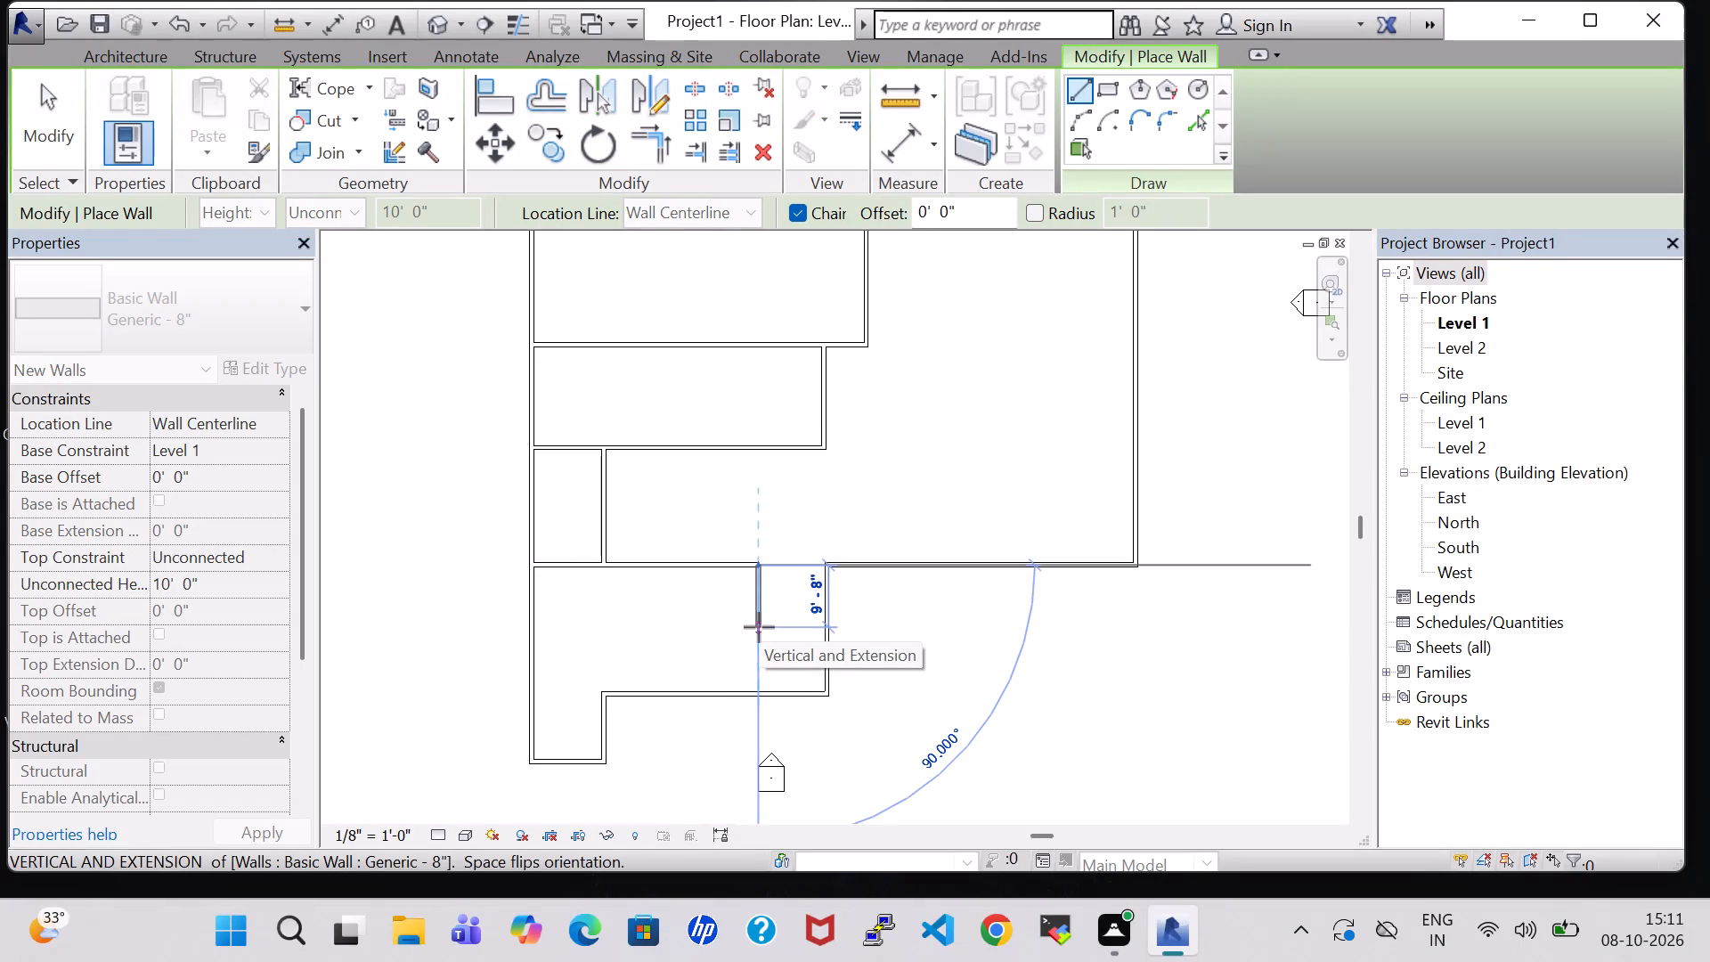
{"action": "left_click", "coordinate": [759, 684]}
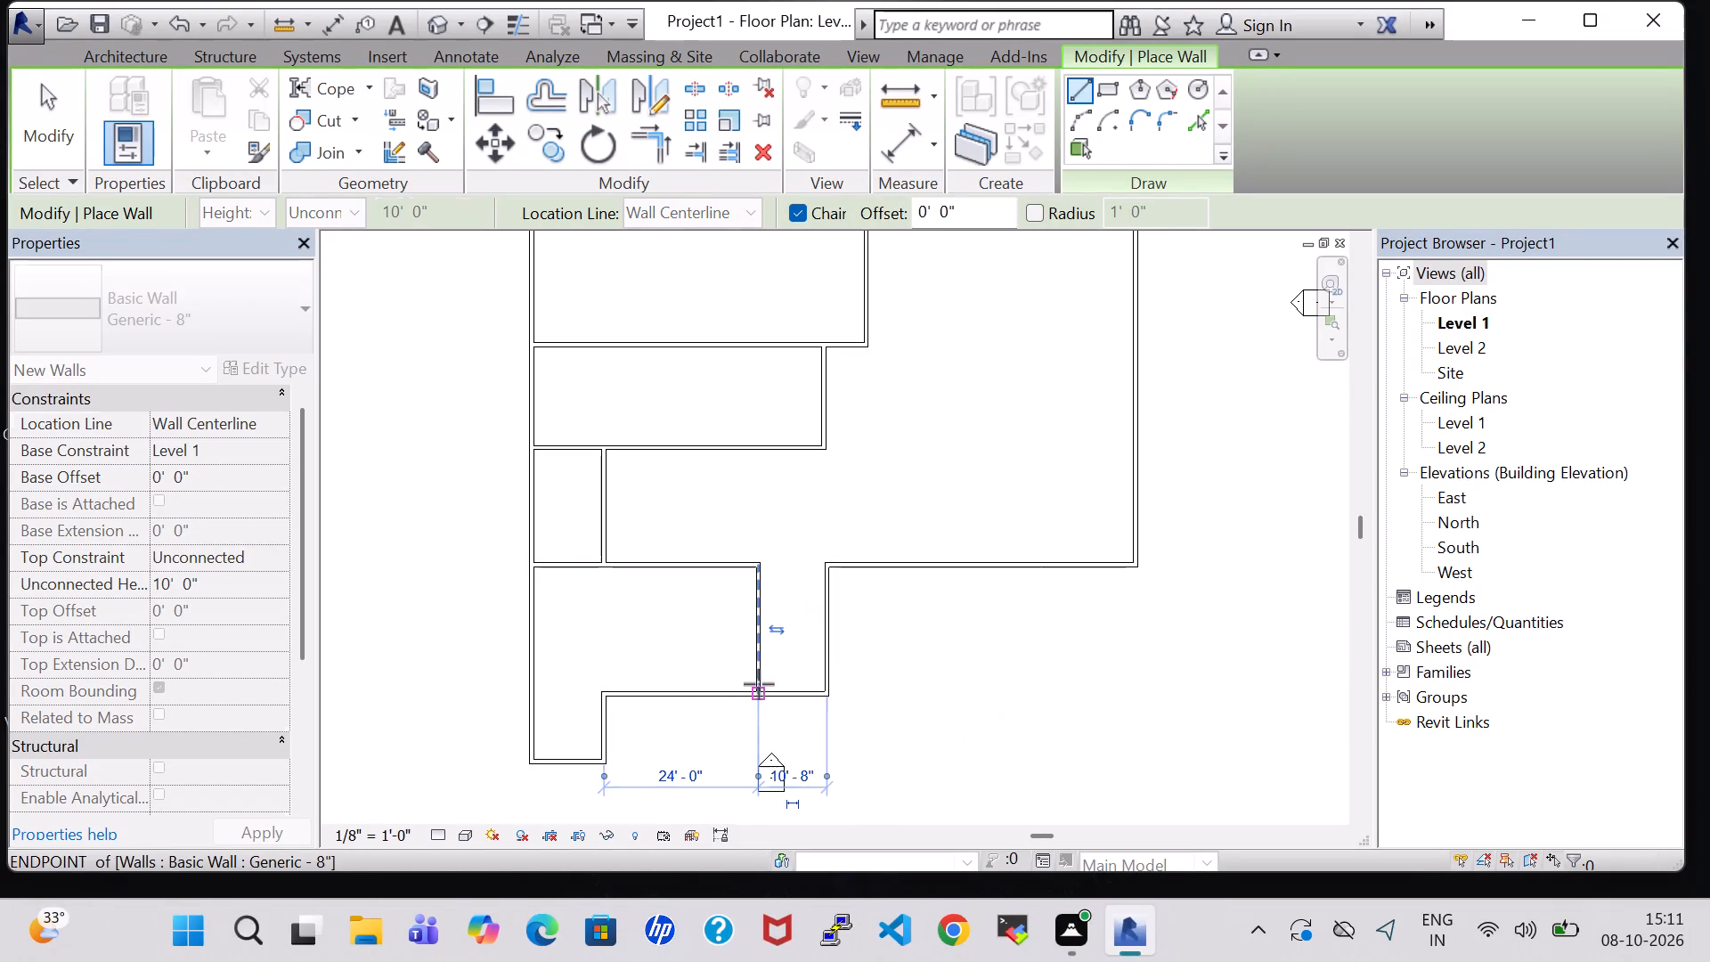
{"action": "key", "text": "Escape"}
{"action": "key", "text": "Escape"}
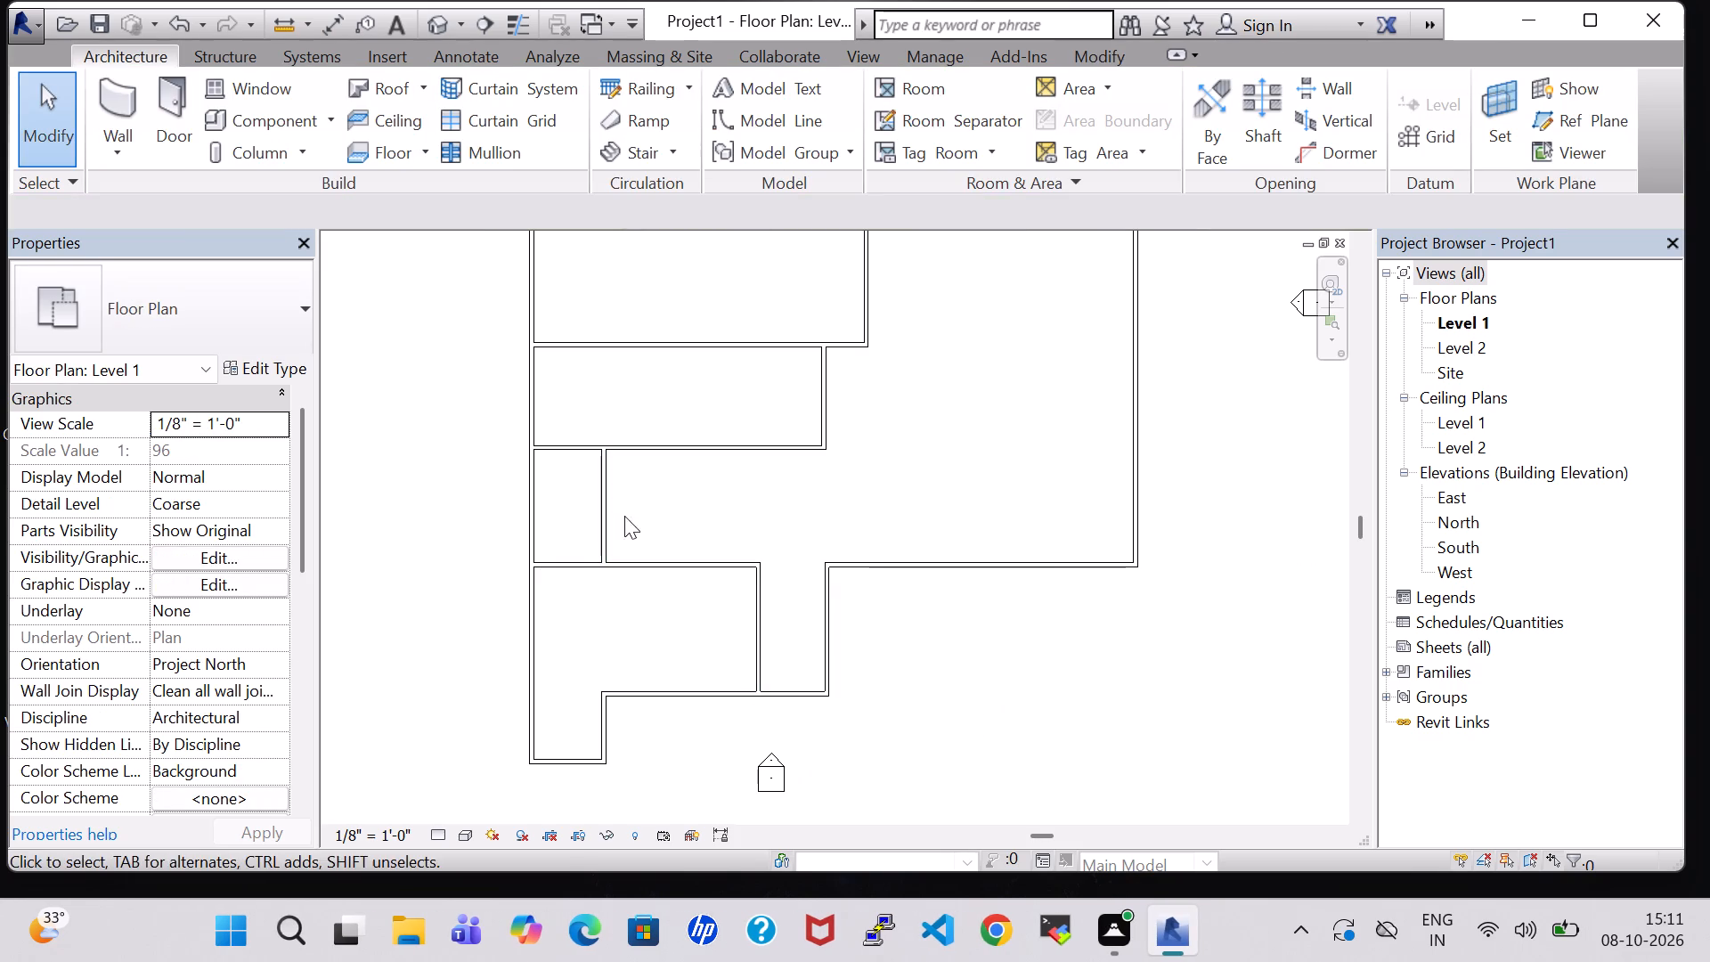
Draw a horizontal wall about 35' 3" long from the new vertical wall's midpoint west to the exterior west wall.
{"action": "left_click", "coordinate": [110, 91]}
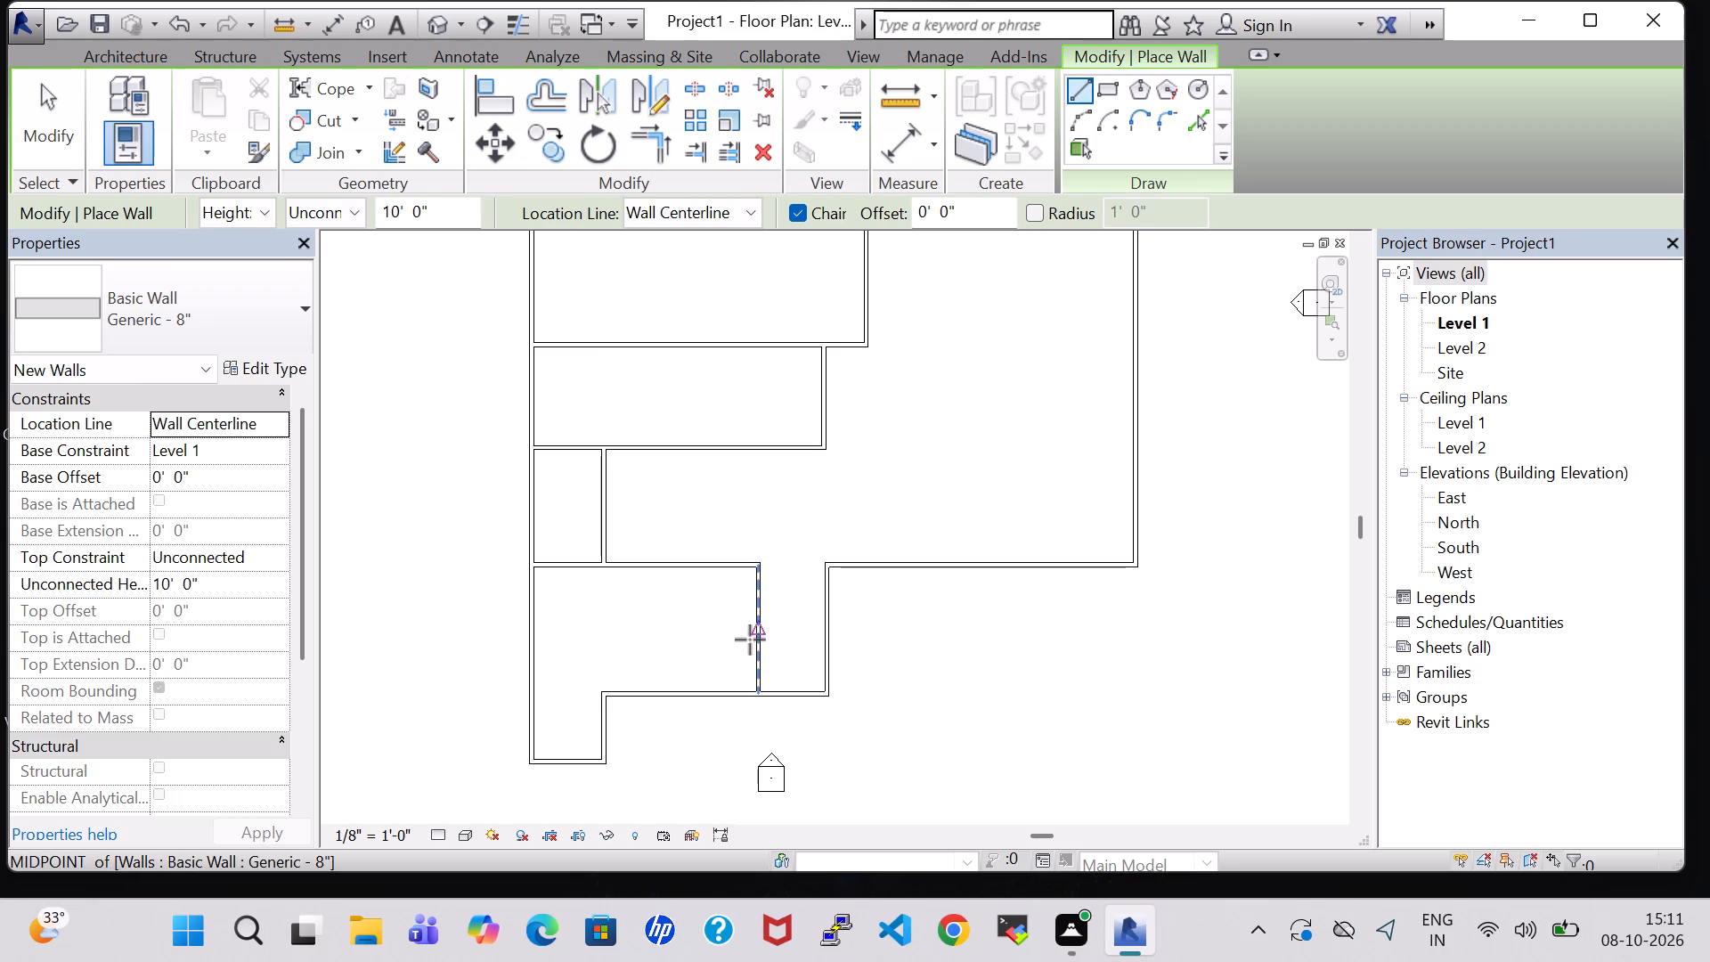
{"action": "left_click", "coordinate": [757, 632]}
{"action": "left_click", "coordinate": [534, 633]}
{"action": "key", "text": "Escape"}
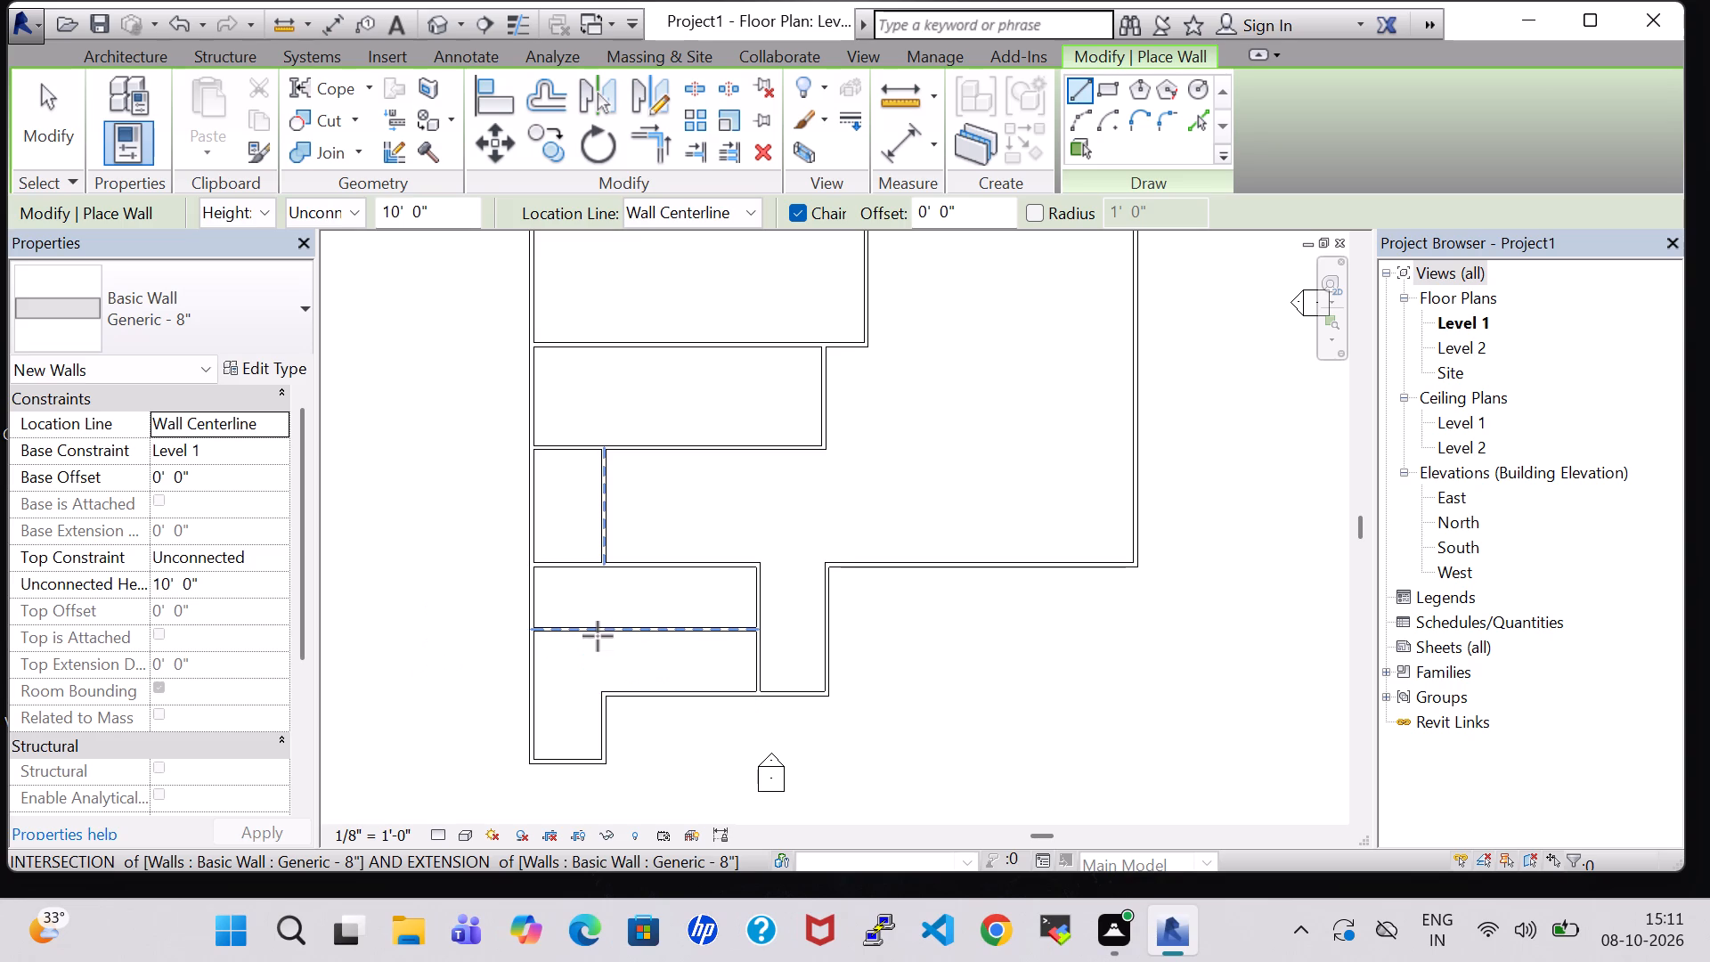
{"action": "key", "text": "Escape"}
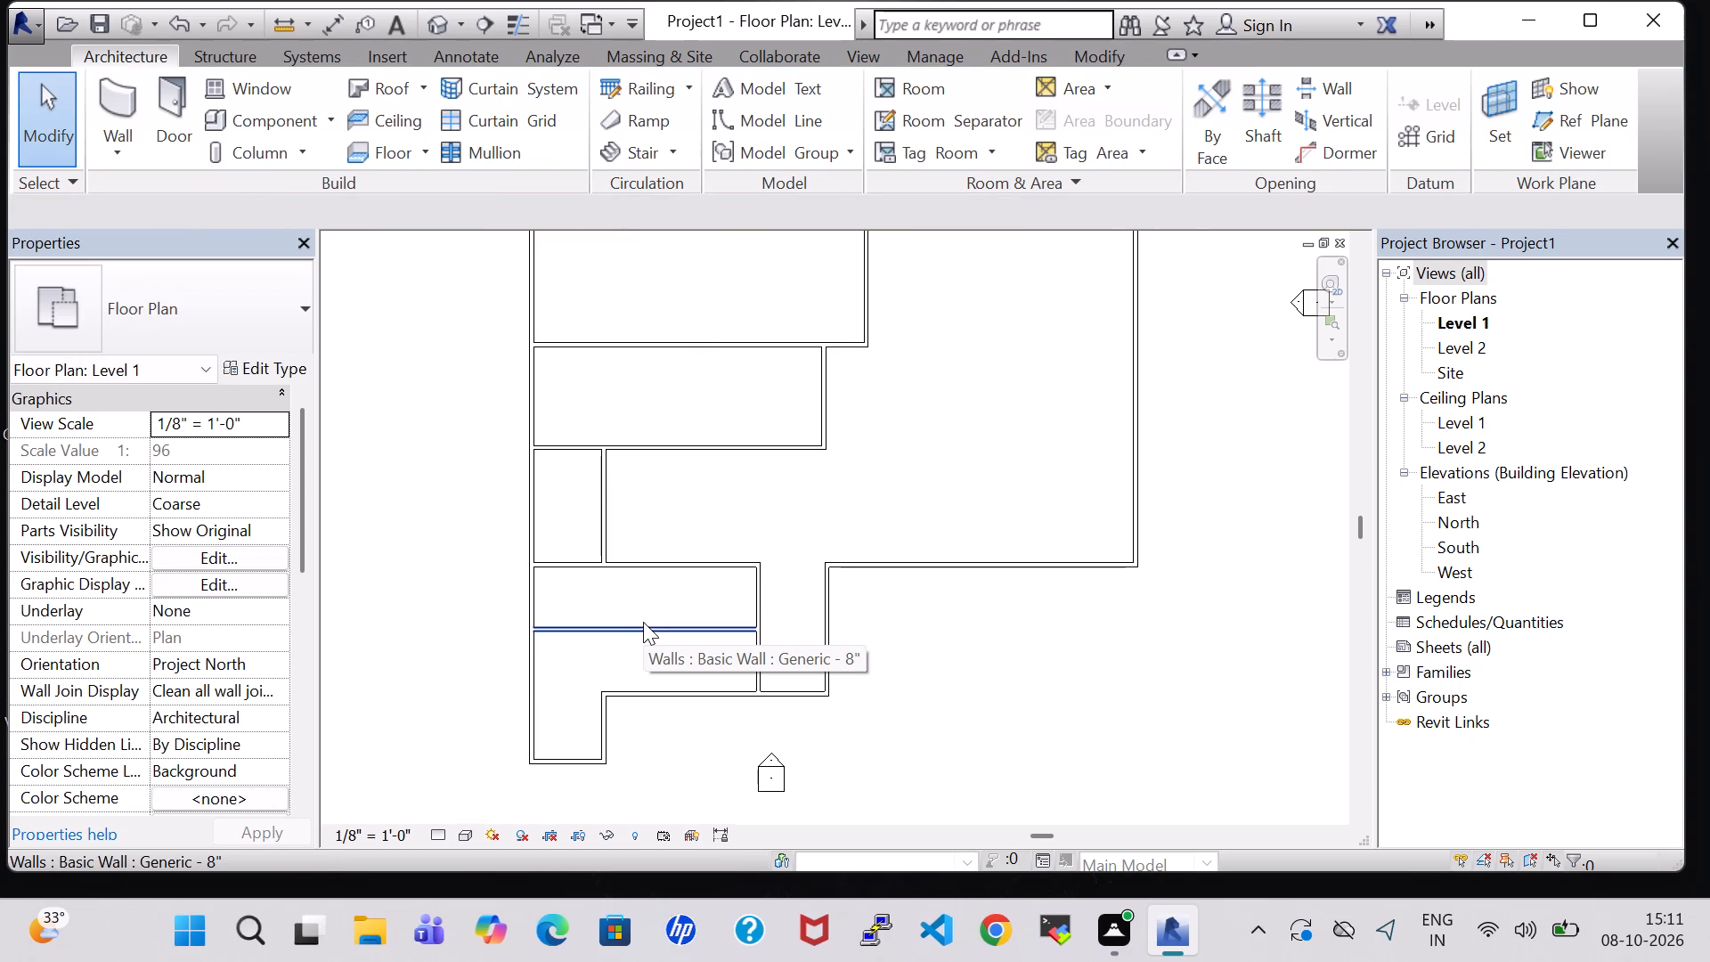
Close off the southwest projection with a wall from its inner corner west to the exterior west wall.
{"action": "left_click", "coordinate": [124, 81]}
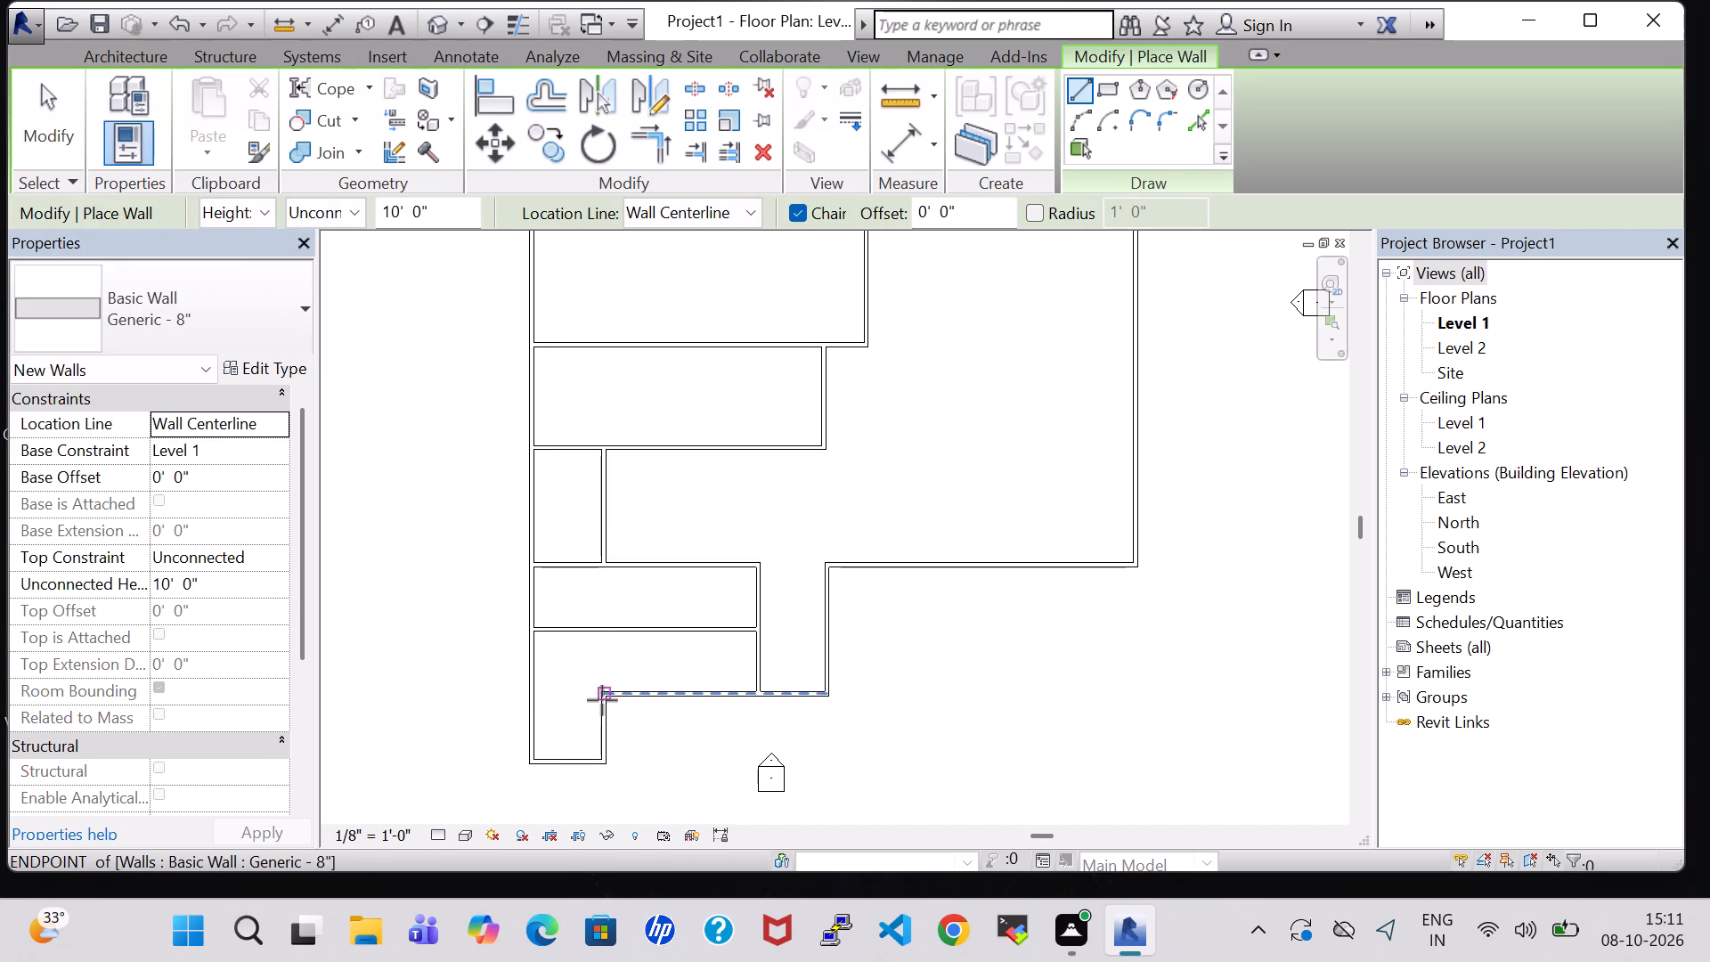
{"action": "left_click", "coordinate": [602, 700]}
{"action": "left_click", "coordinate": [533, 698]}
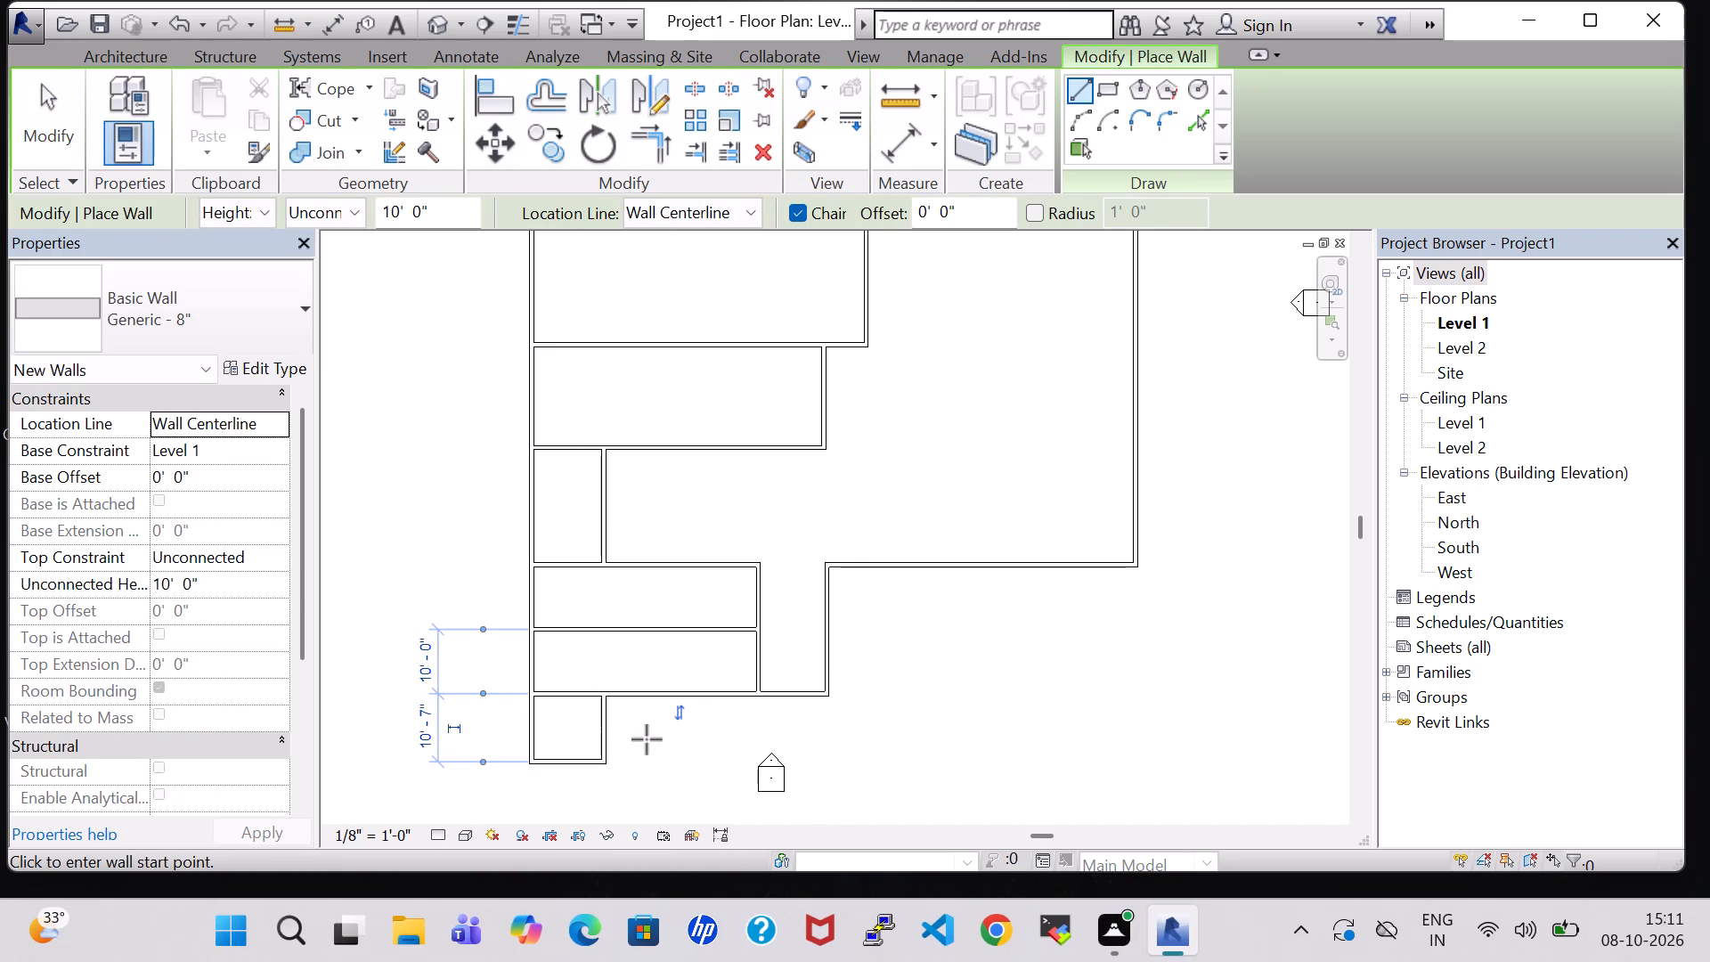
{"action": "key", "text": "Escape"}
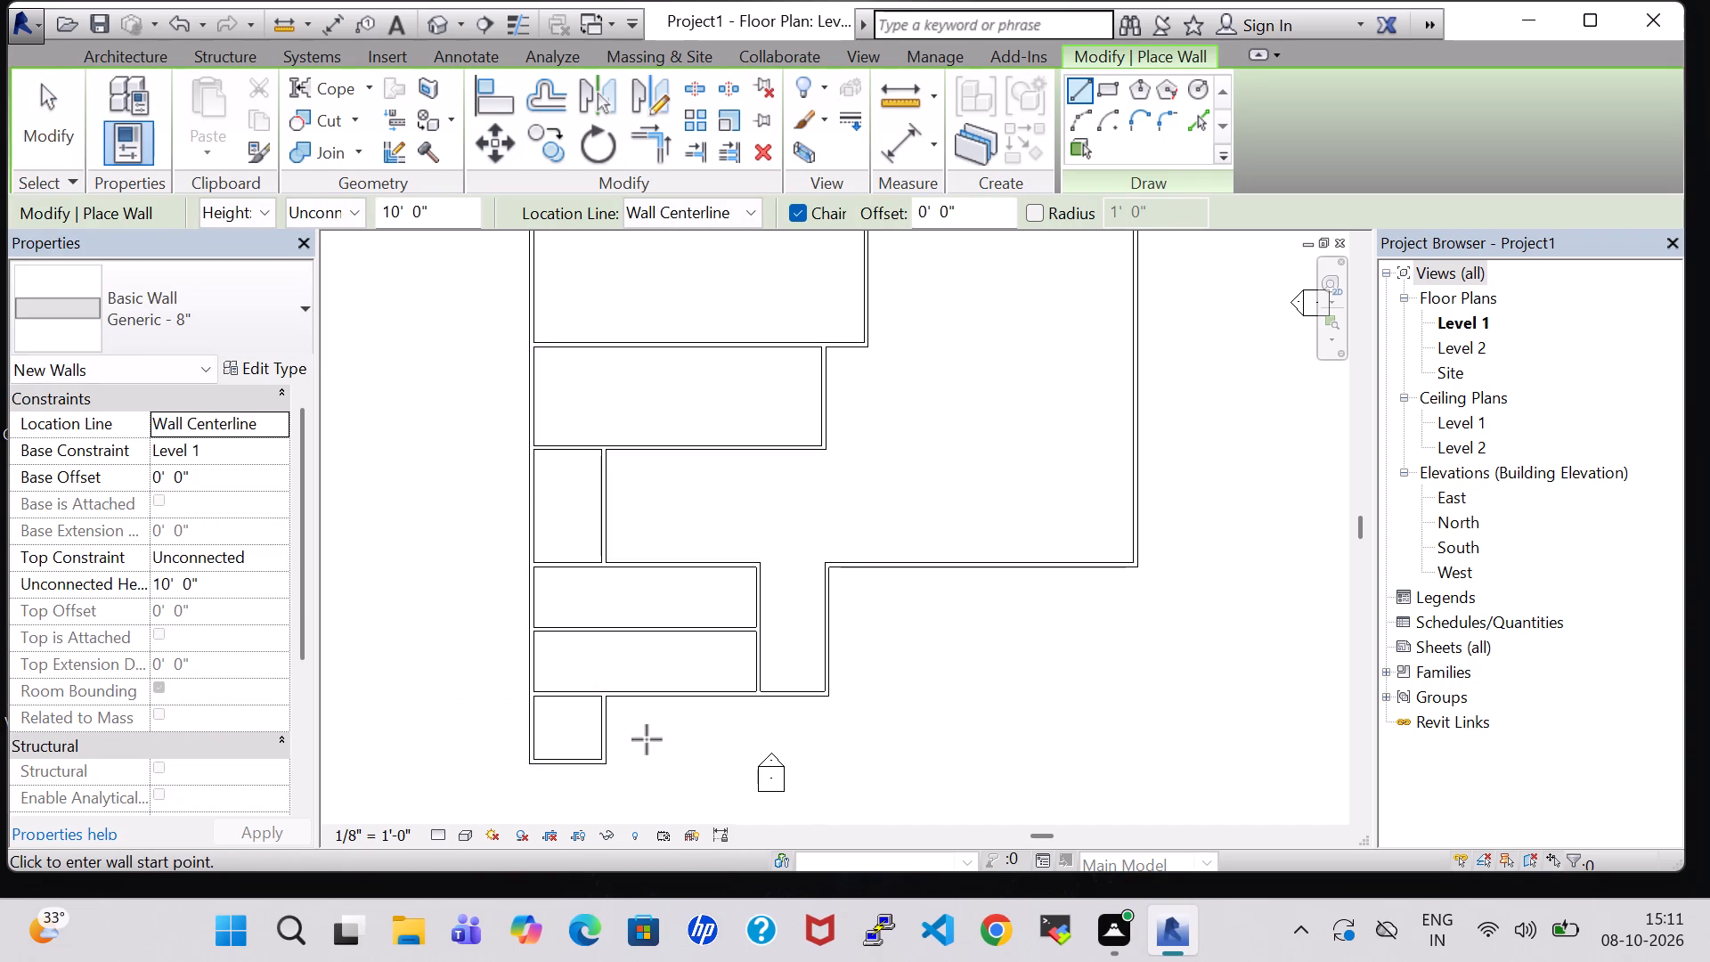
Draw a vertical partition from the horizontal dividing wall south to the projection's inner corner, aligned with the small room's east wall.
{"action": "left_click", "coordinate": [598, 640]}
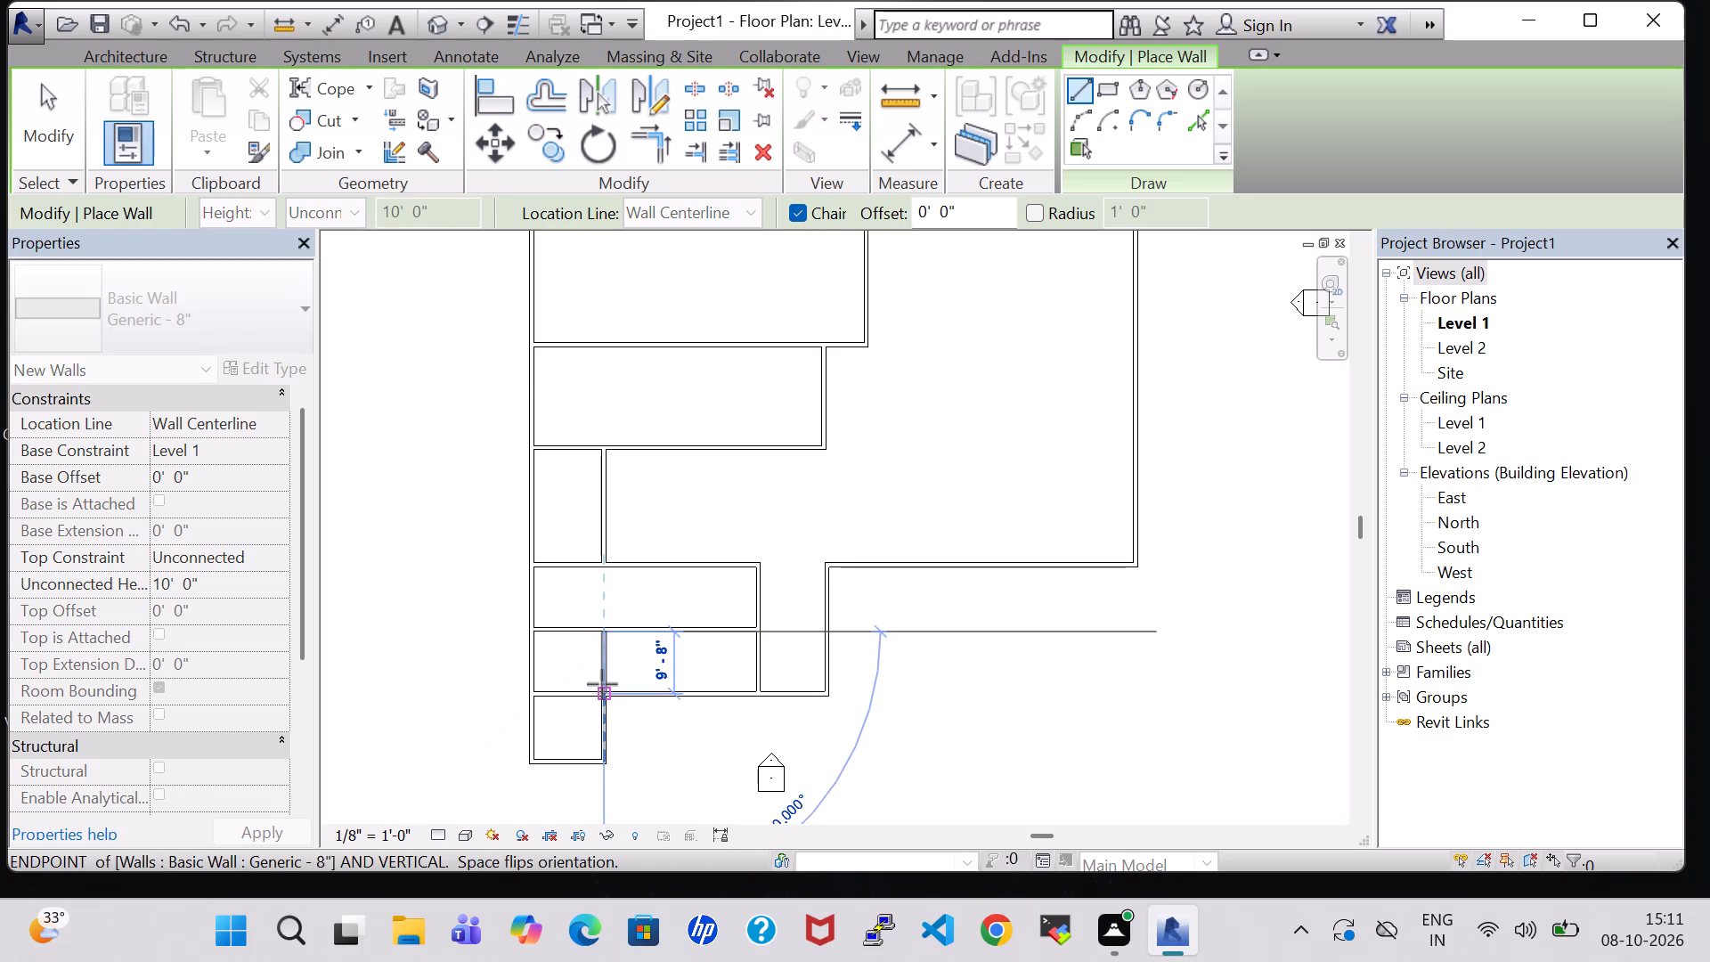
{"action": "left_click", "coordinate": [602, 684]}
{"action": "key", "text": "Escape"}
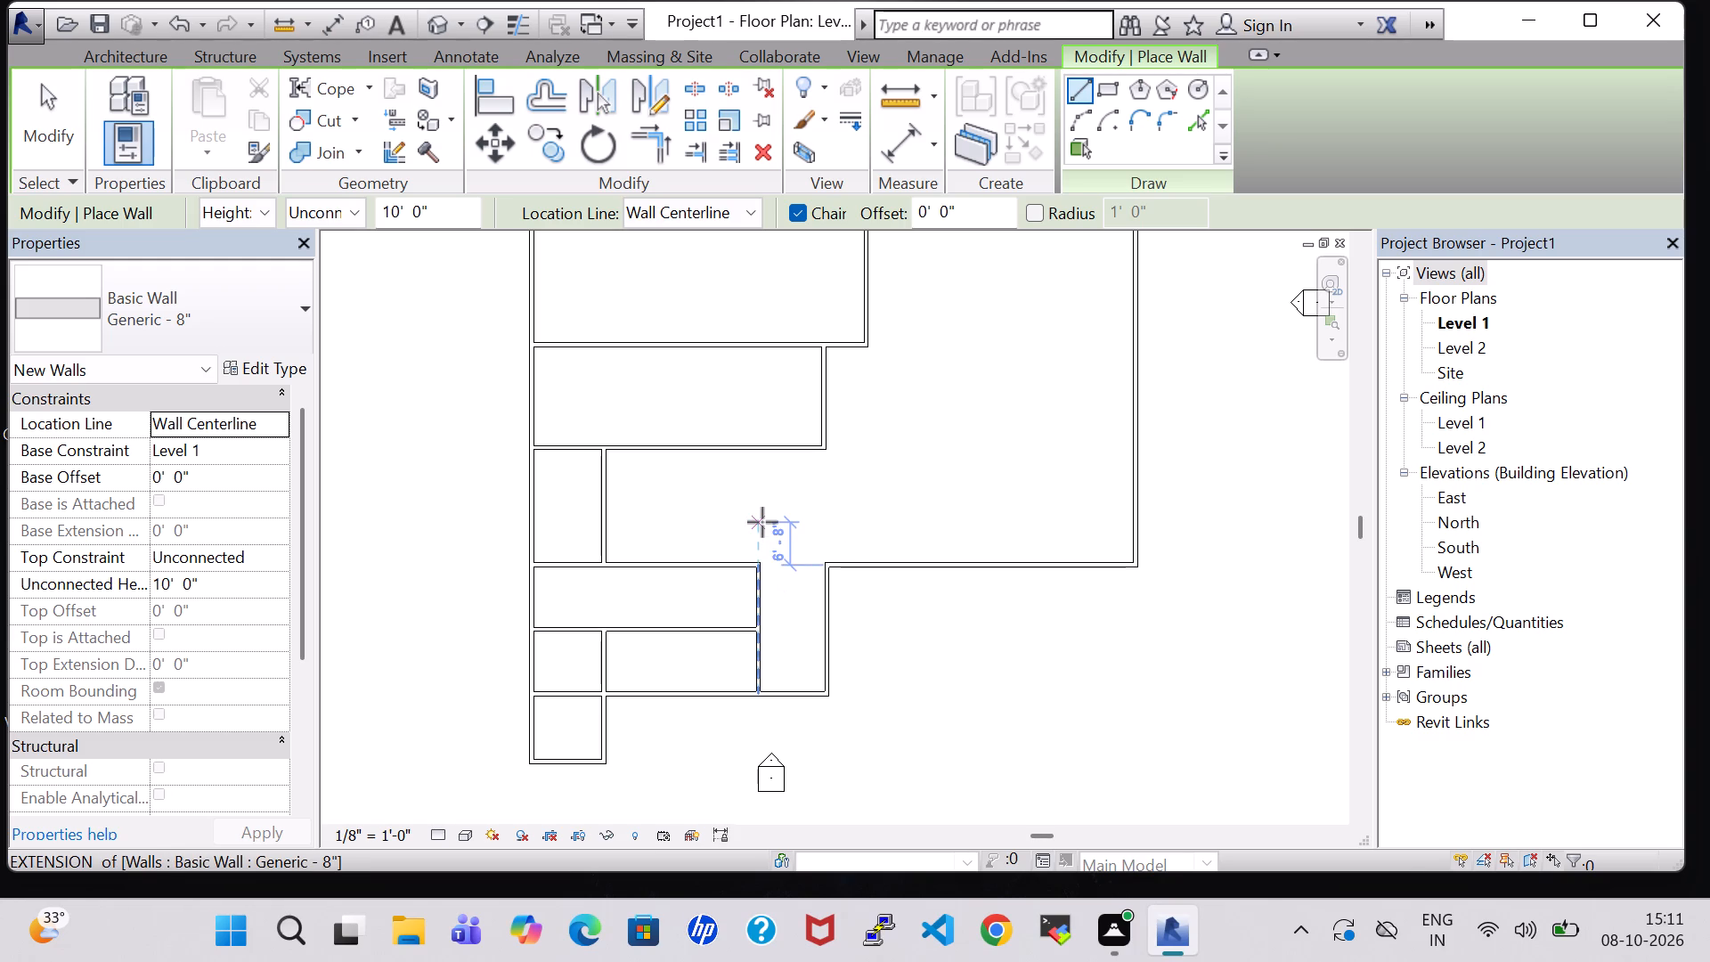
{"action": "key", "text": "Escape"}
Nudge the small room's south wall north until it is 10' 9" from the wall above and 17' 6" from the wall below.
{"action": "left_click", "coordinate": [694, 568]}
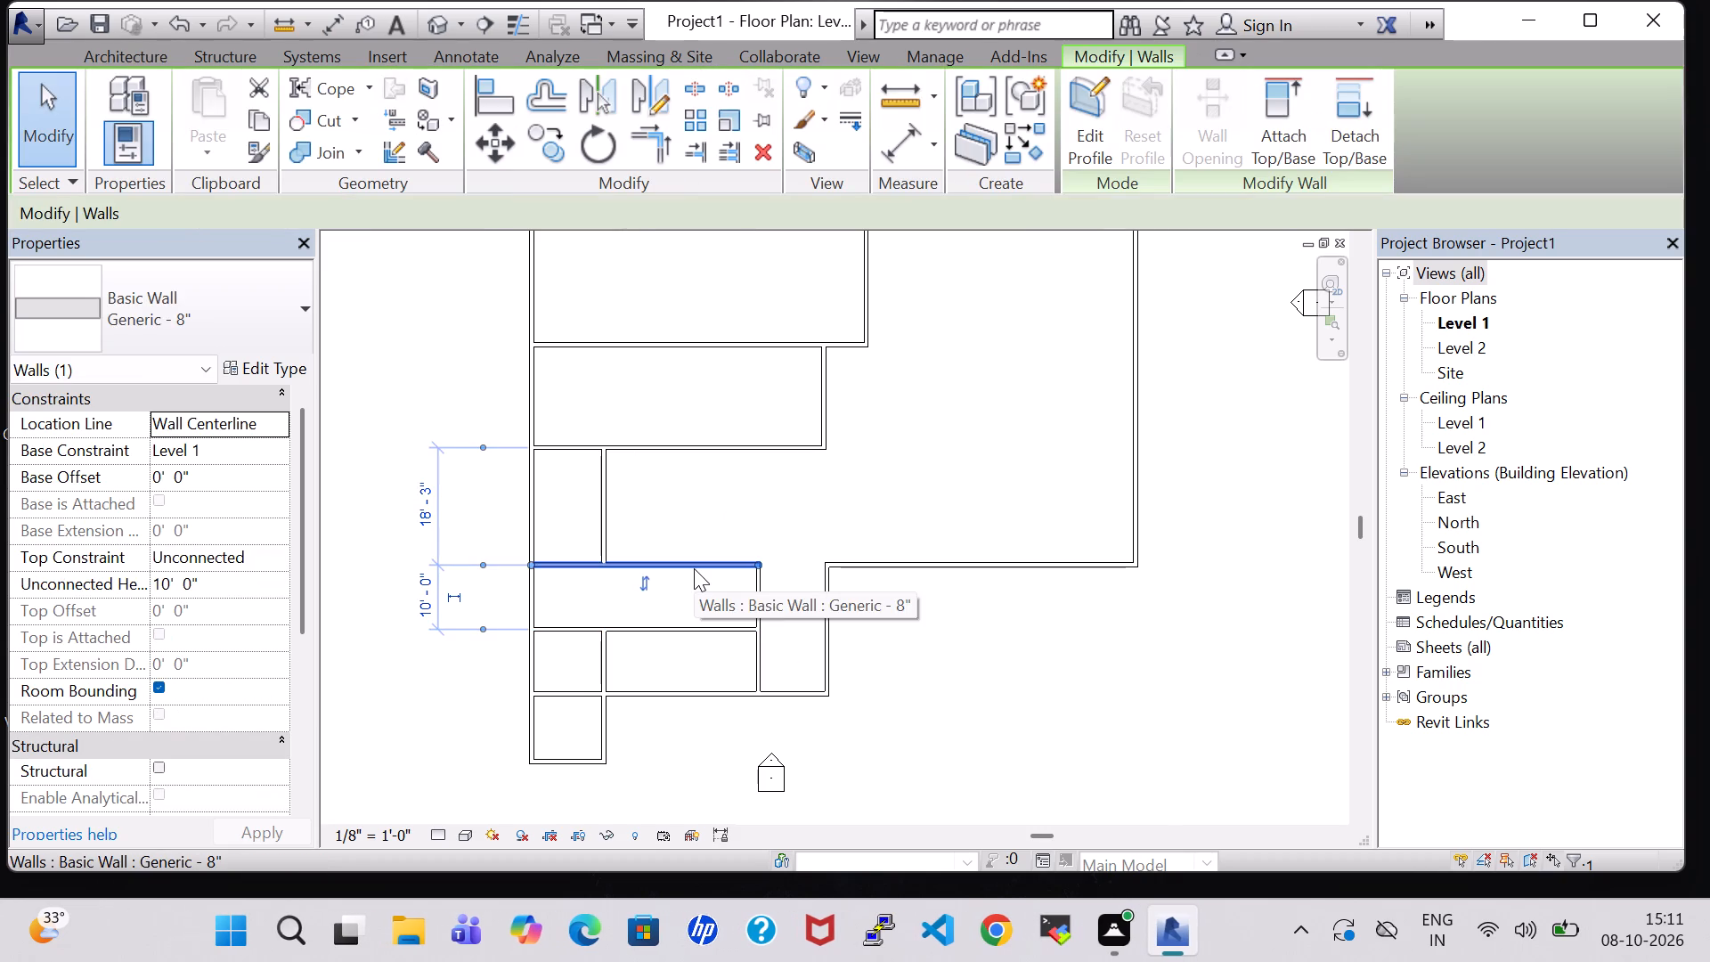
{"action": "key", "text": "Up"}
{"action": "key", "text": "Up"}
{"action": "key", "text": "Up"}
{"action": "key", "text": "Up"}
{"action": "key", "text": "Up"}
{"action": "key", "text": "Up"}
{"action": "key", "text": "Up"}
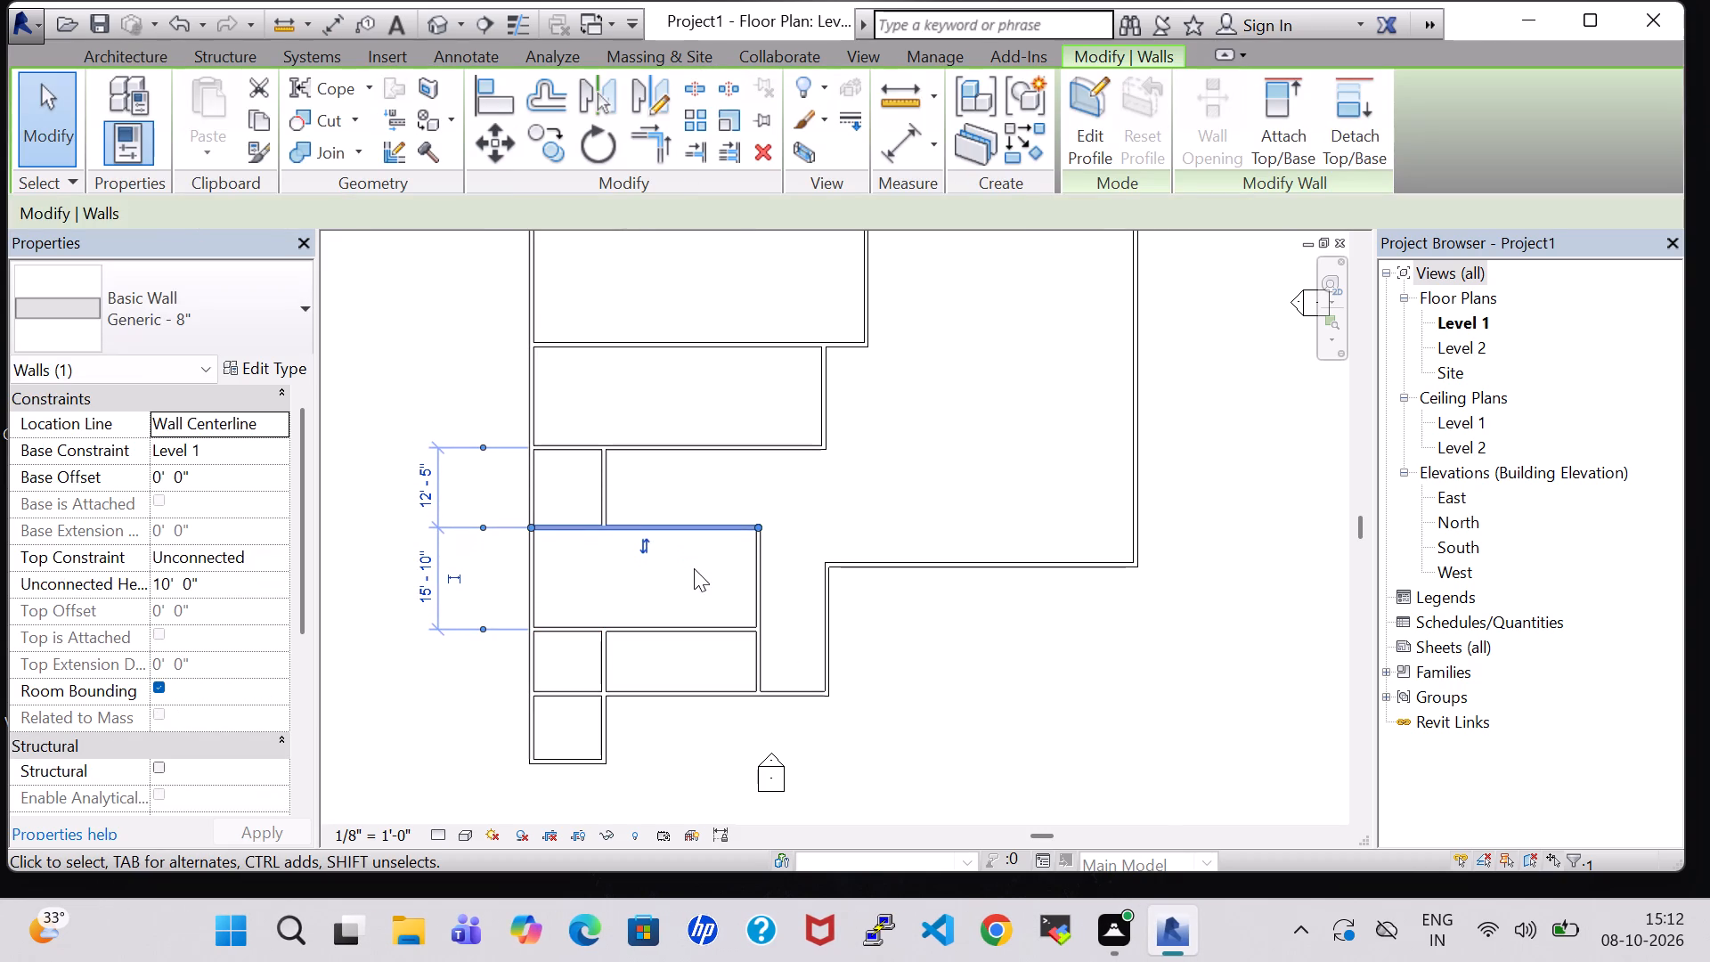
{"action": "key", "text": "Up"}
{"action": "key", "text": "Up"}
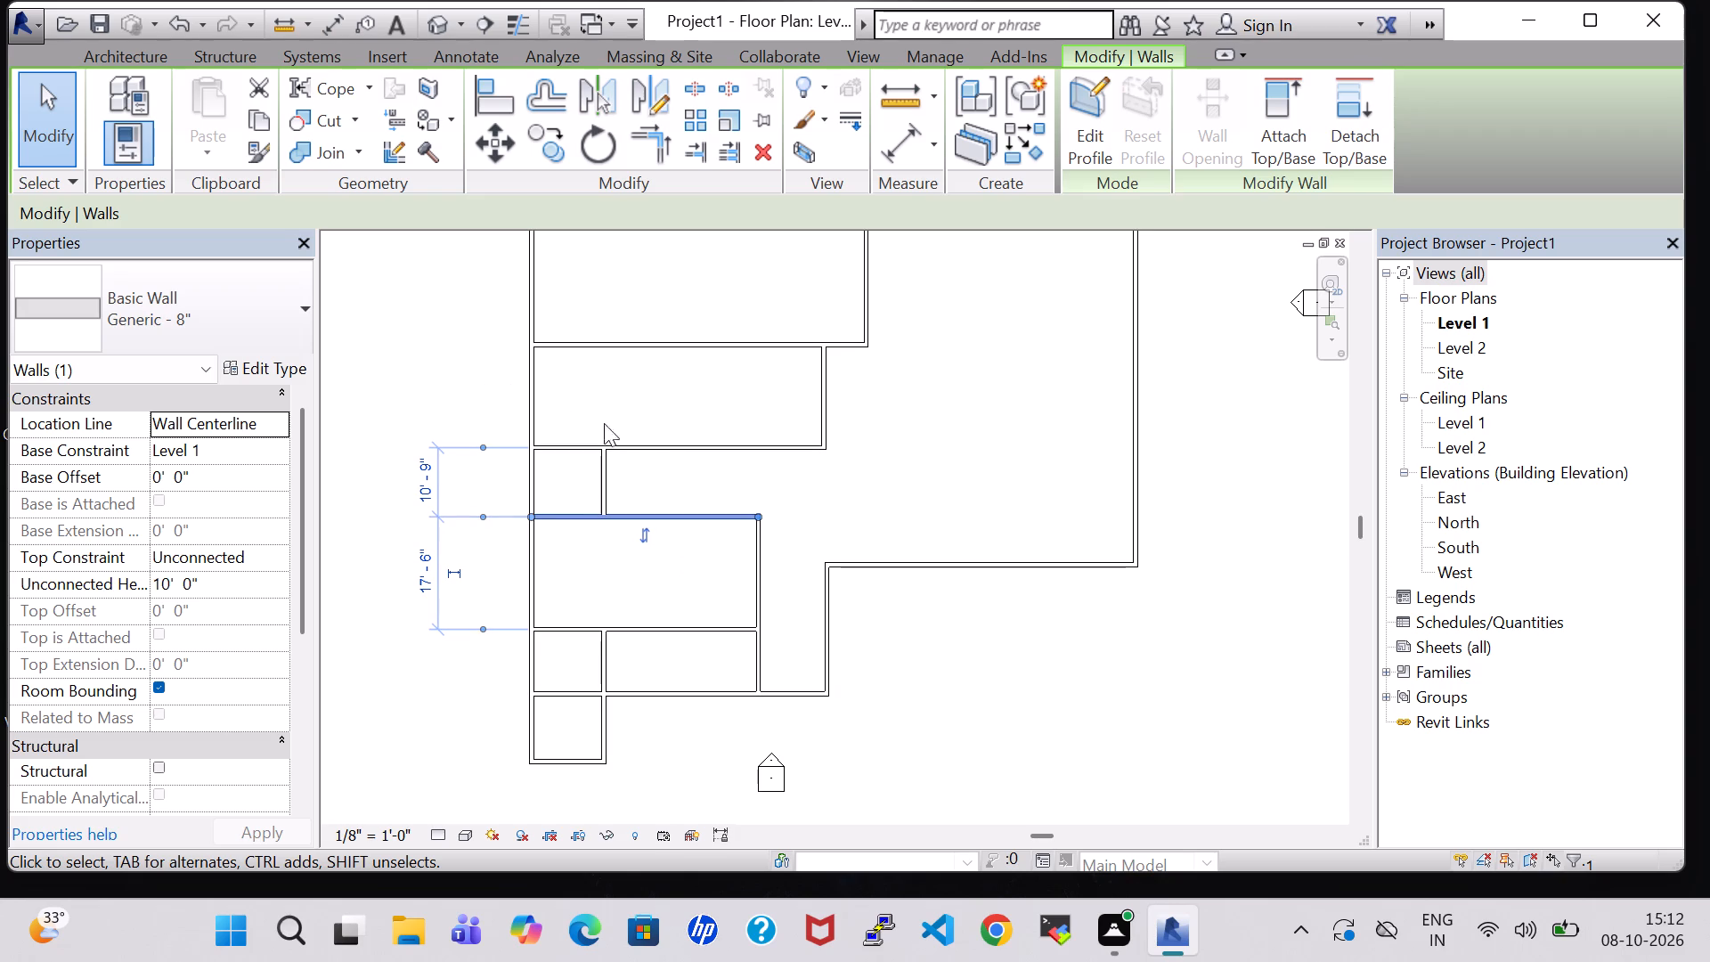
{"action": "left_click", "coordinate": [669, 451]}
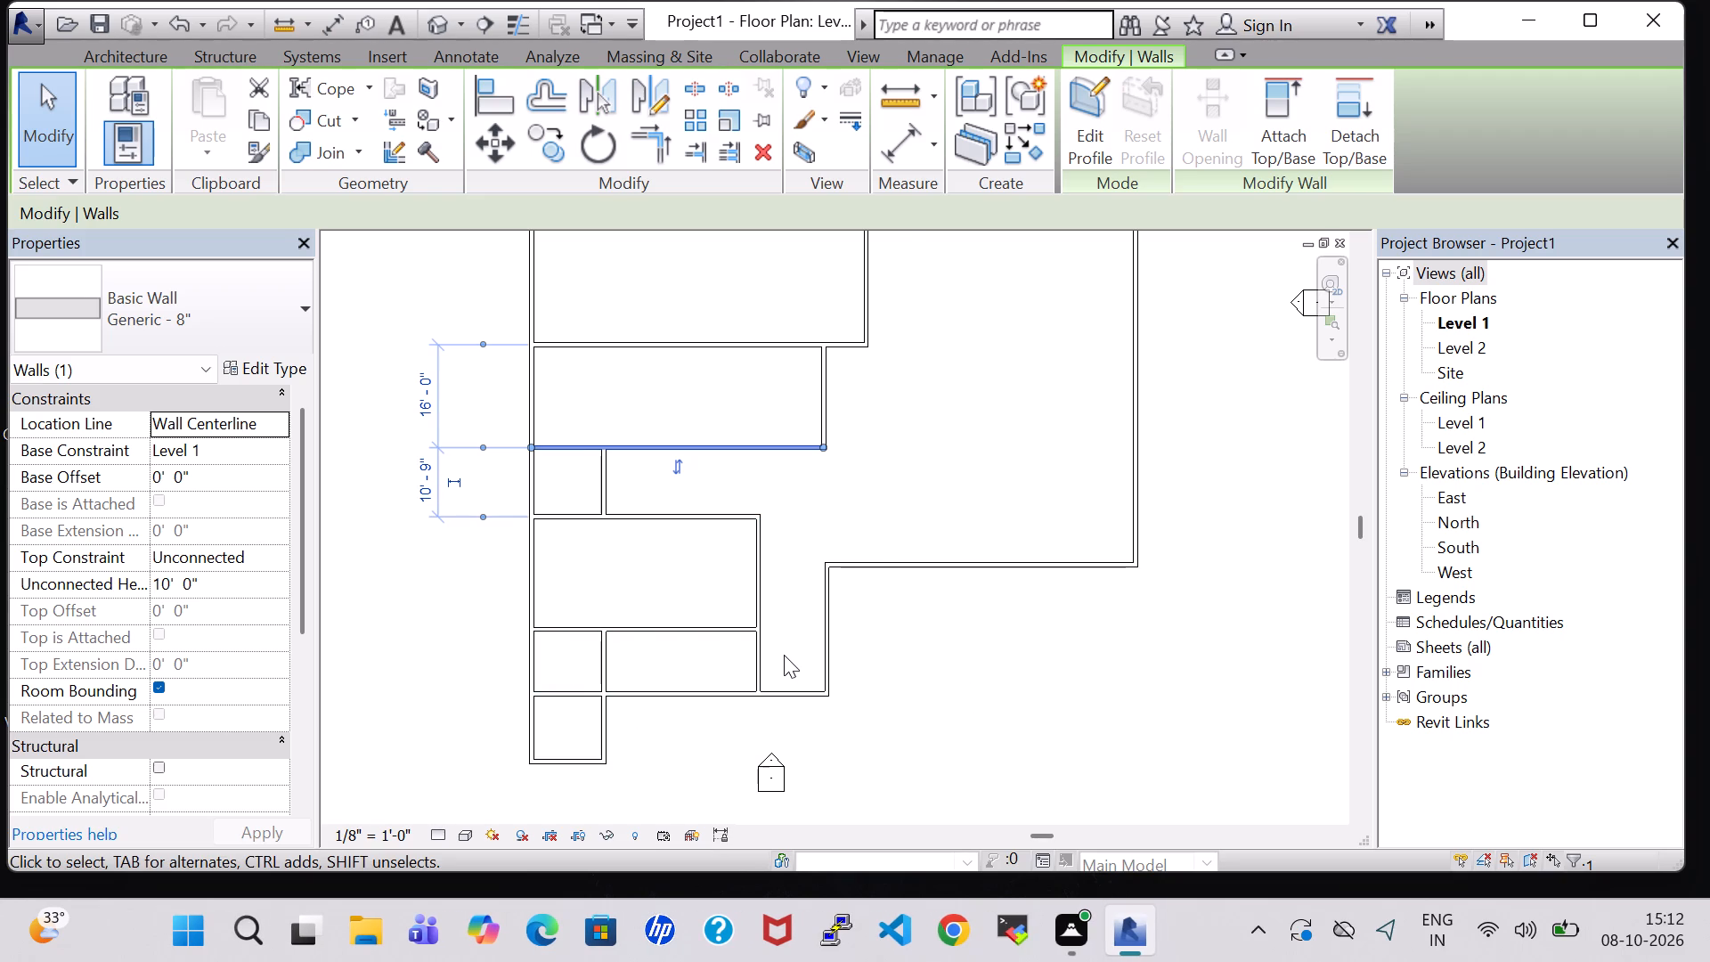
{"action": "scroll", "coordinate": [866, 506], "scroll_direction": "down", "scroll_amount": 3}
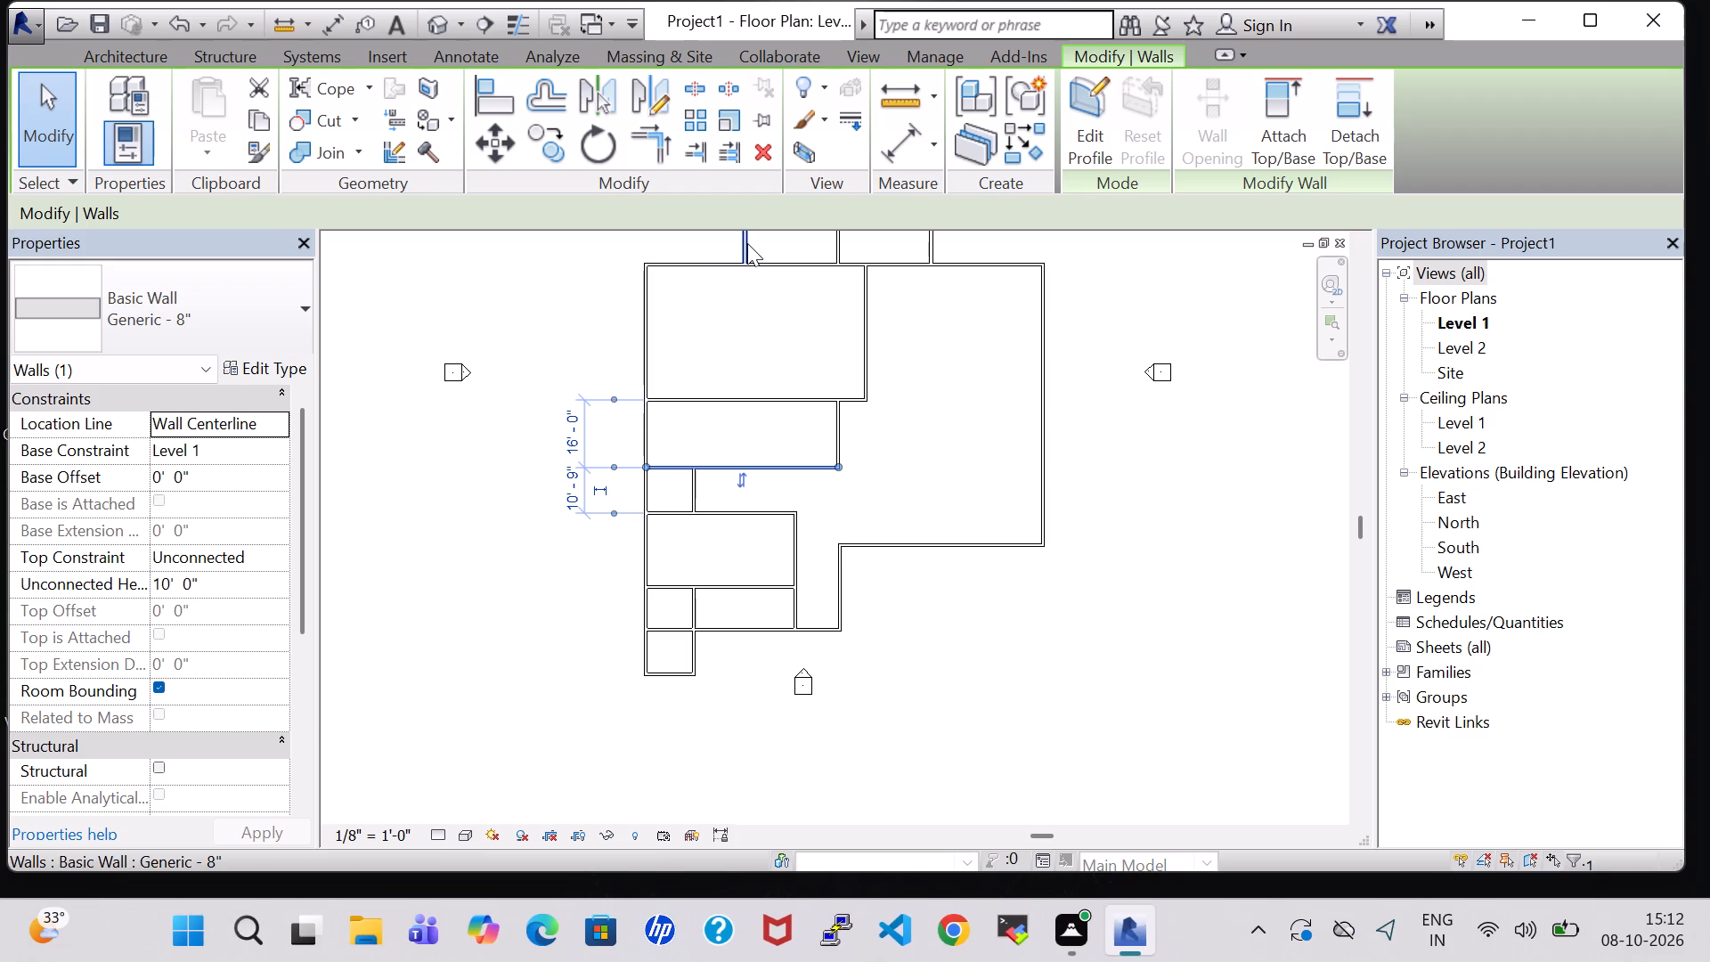
Nudge the large northwest room's east partition two increments east.
{"action": "left_click", "coordinate": [865, 386]}
{"action": "key", "text": "Right"}
{"action": "key", "text": "Right"}
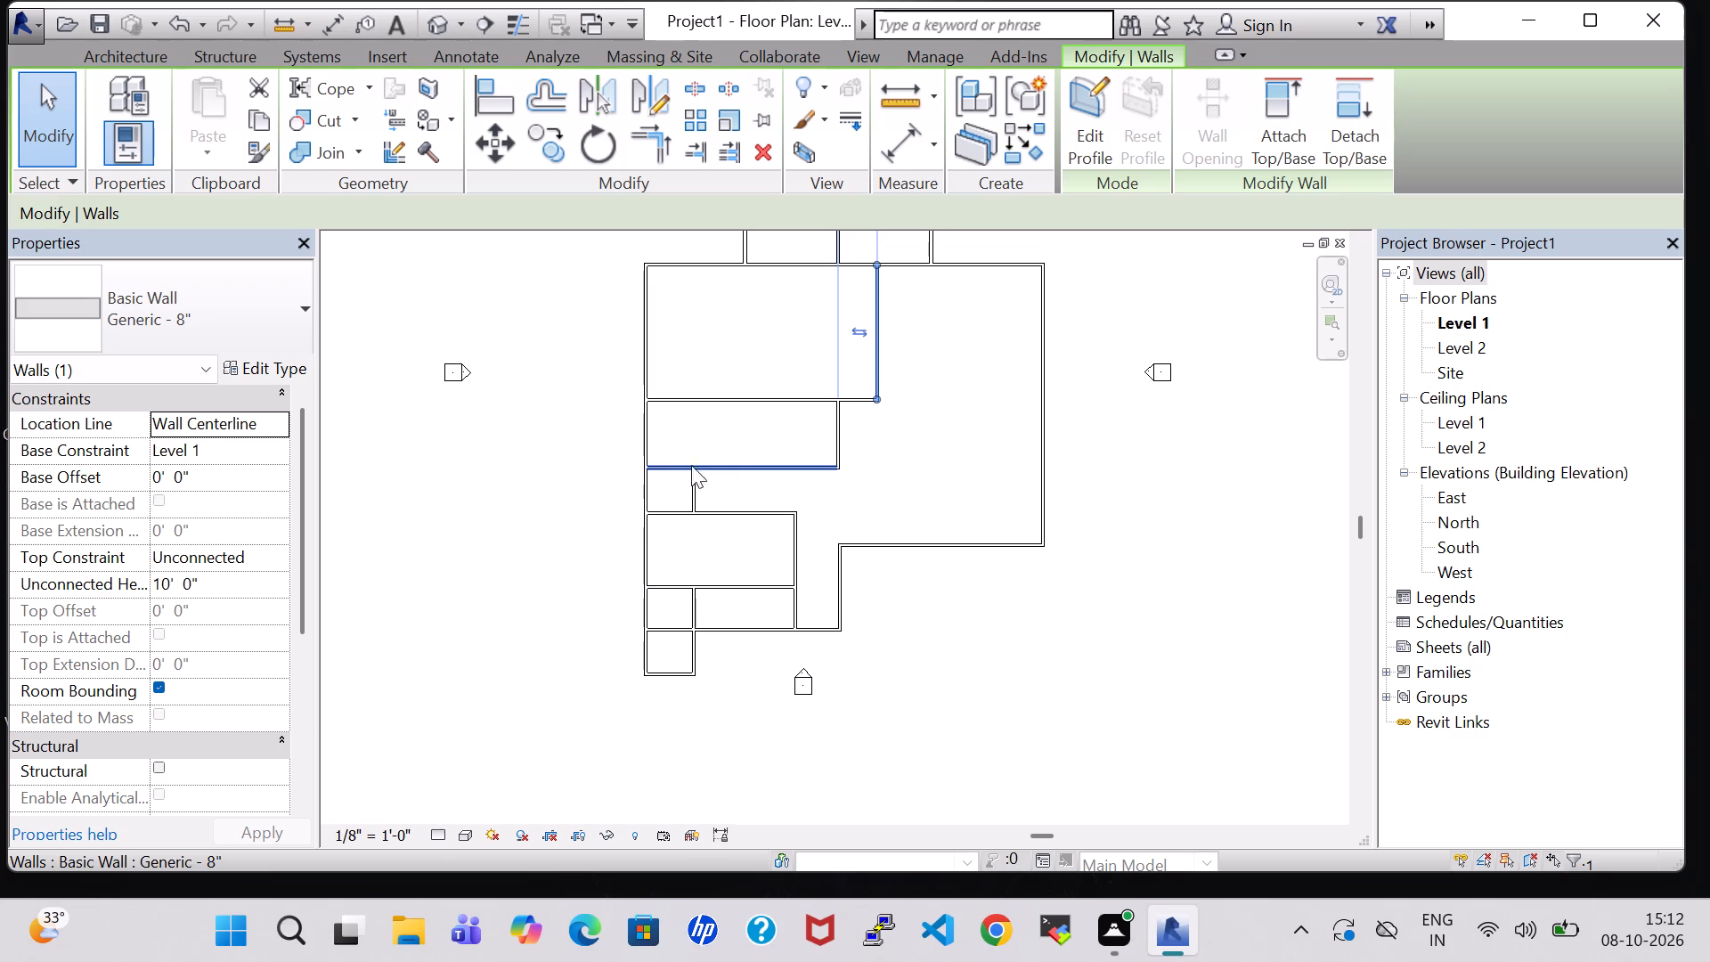
Nudge the second west room's south wall north until it is 9' 4" from the wall above.
{"action": "left_click", "coordinate": [732, 460]}
{"action": "key", "text": "Up"}
{"action": "key", "text": "Up"}
{"action": "key", "text": "Up"}
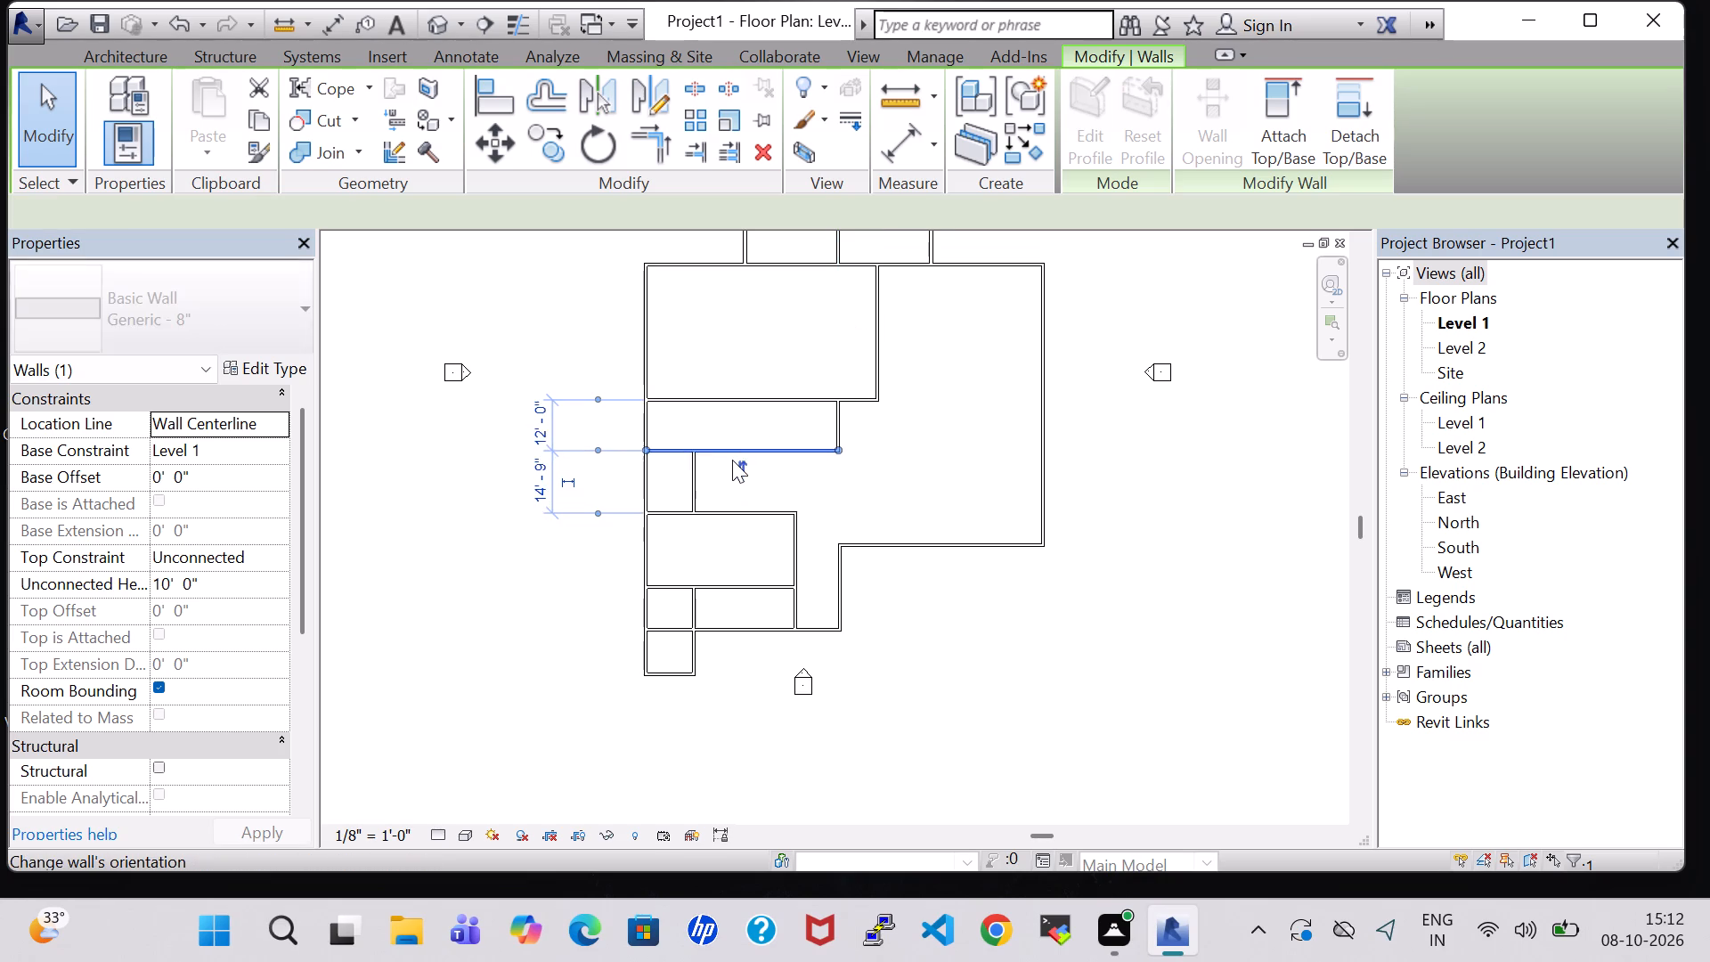
{"action": "key", "text": "Up"}
{"action": "key", "text": "Up"}
Nudge the northwest room's south wall north until it is 28' 0" from the north wall and 13' 4" from the wall below.
{"action": "left_click", "coordinate": [777, 403]}
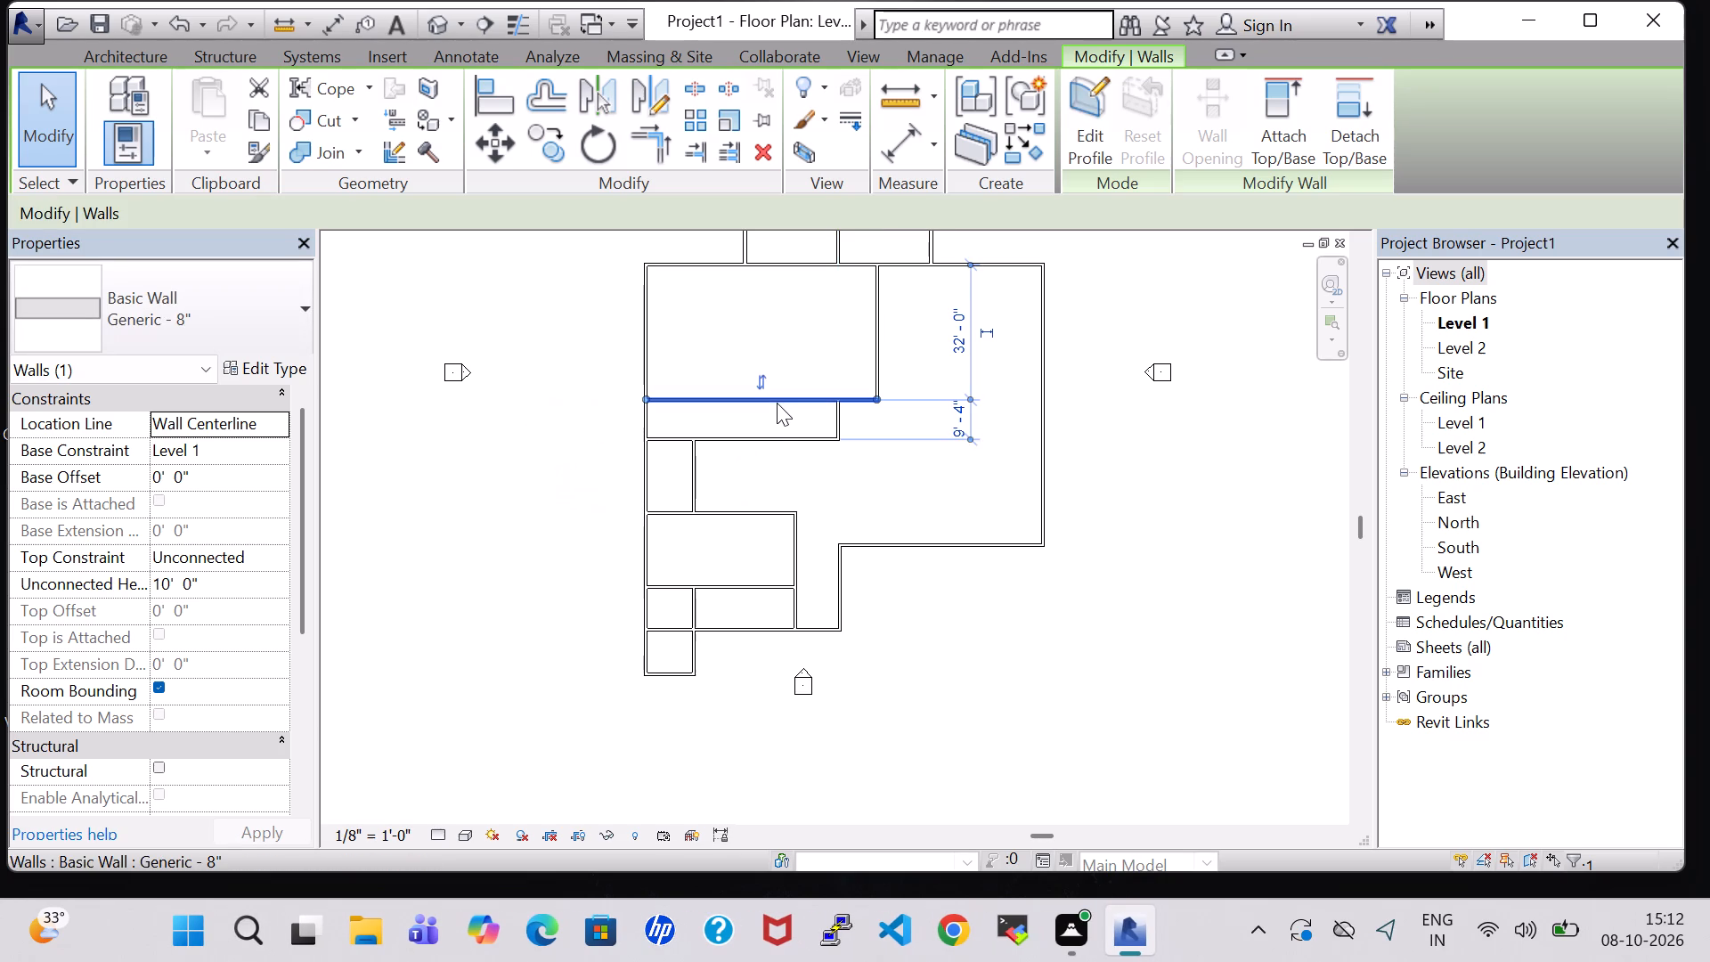
{"action": "key", "text": "Up"}
{"action": "key", "text": "Up"}
{"action": "key", "text": "Up"}
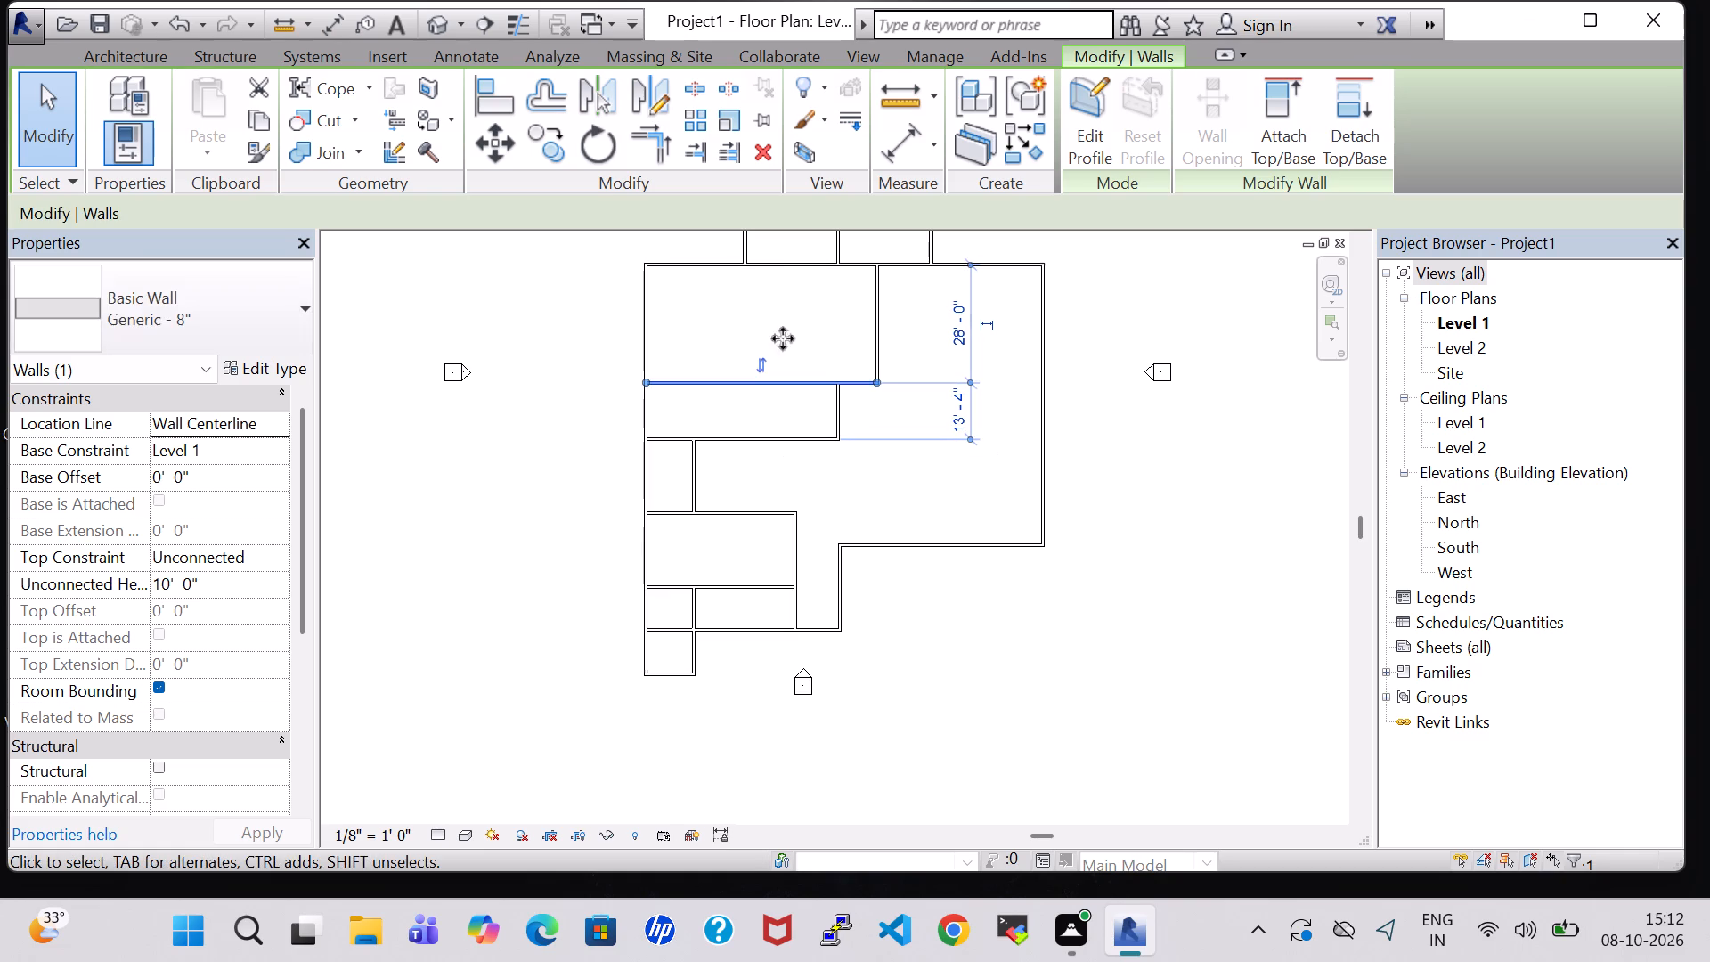
Nudge the main building's north wall north until it is 34' 8" from the northwest room's south wall.
{"action": "left_click", "coordinate": [792, 265]}
{"action": "key", "text": "Up"}
{"action": "key", "text": "Up"}
{"action": "key", "text": "Up"}
{"action": "key", "text": "Up"}
{"action": "key", "text": "Up"}
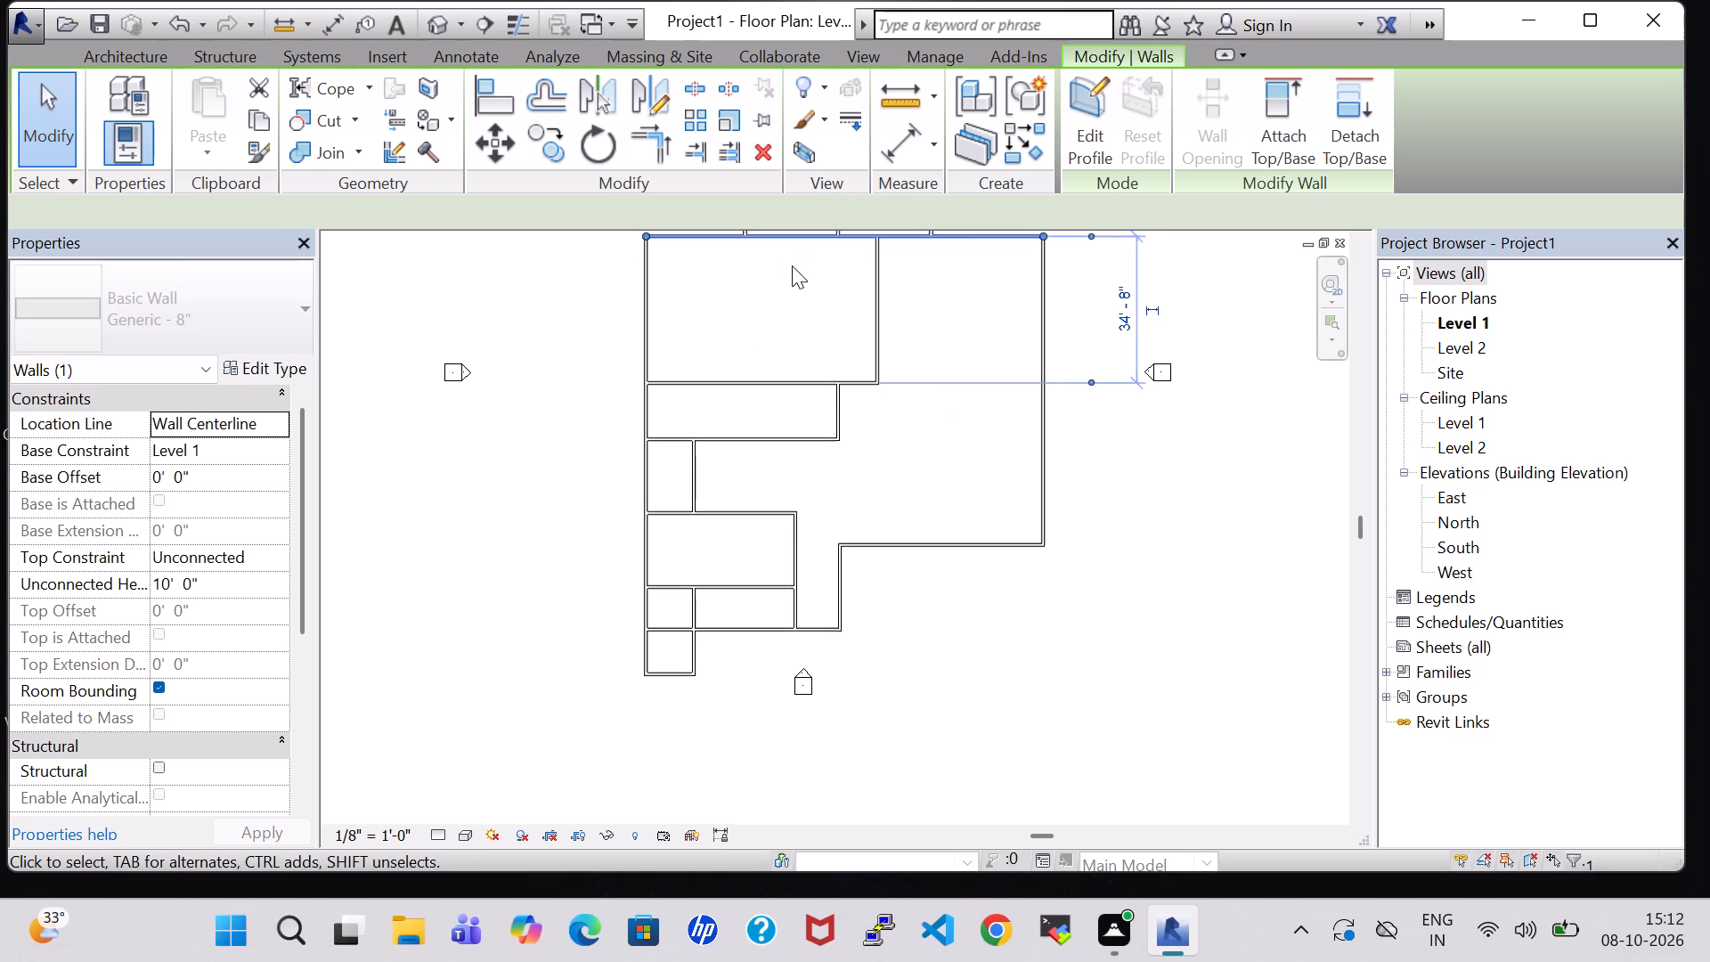
Nudge the northwest room's south wall a further five increments north.
{"action": "left_click", "coordinate": [788, 378]}
{"action": "key", "text": "Up"}
{"action": "key", "text": "Up"}
{"action": "key", "text": "Up"}
{"action": "key", "text": "Up"}
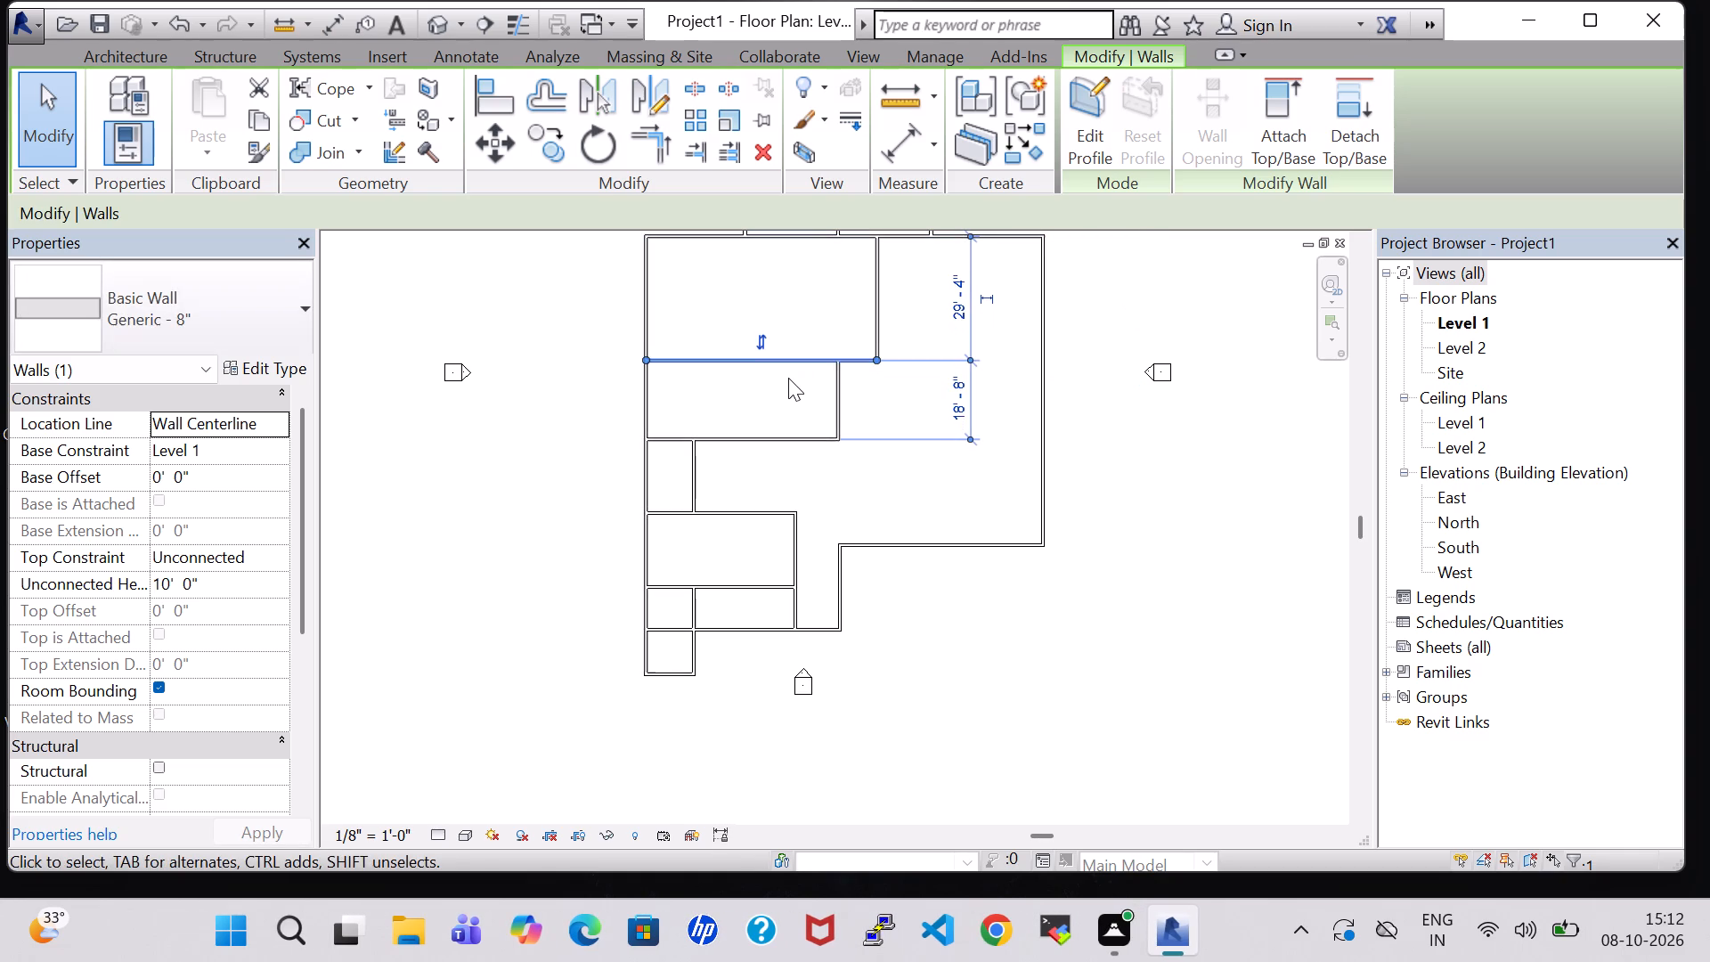
{"action": "key", "text": "Up"}
Nudge the second west room's south wall north until it is 12' 0" from the wall above and 25' 5" from the wall below.
{"action": "left_click", "coordinate": [778, 426]}
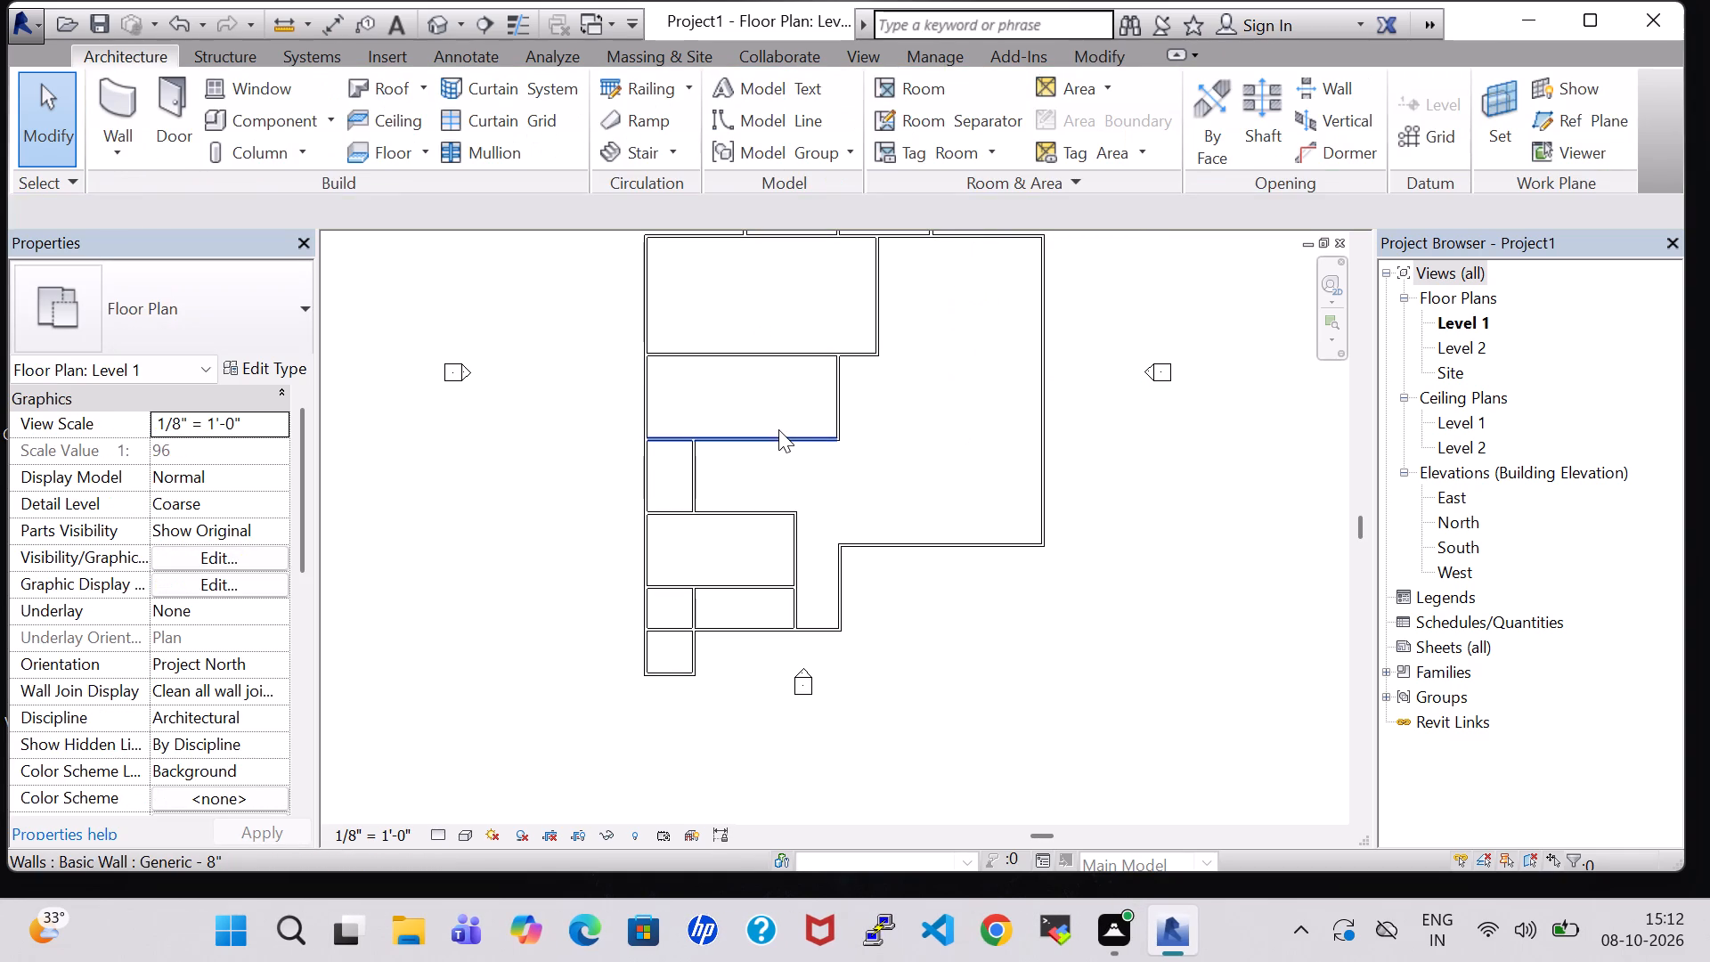
{"action": "left_click", "coordinate": [778, 429]}
{"action": "key", "text": "Up"}
{"action": "key", "text": "Up"}
{"action": "key", "text": "Up"}
{"action": "key", "text": "Up"}
{"action": "key", "text": "Up"}
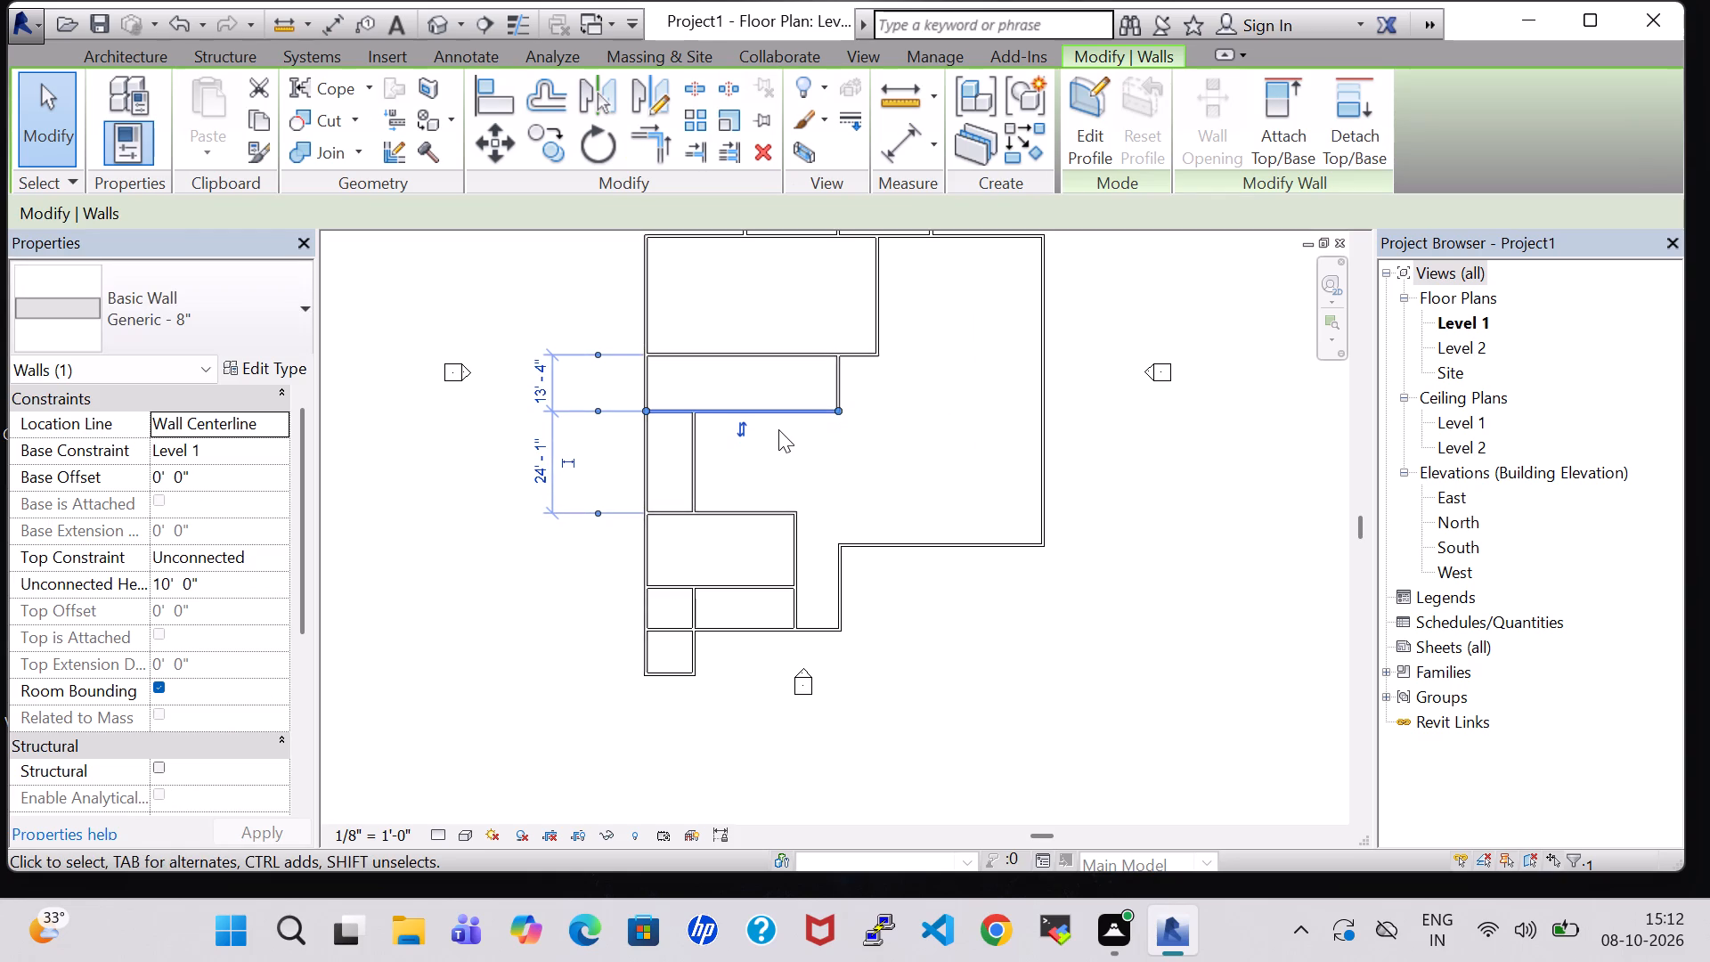
{"action": "key", "text": "Up"}
Nudge the northwest room's south wall north until it is 20' 0" from both the north wall and the wall below.
{"action": "left_click", "coordinate": [760, 346]}
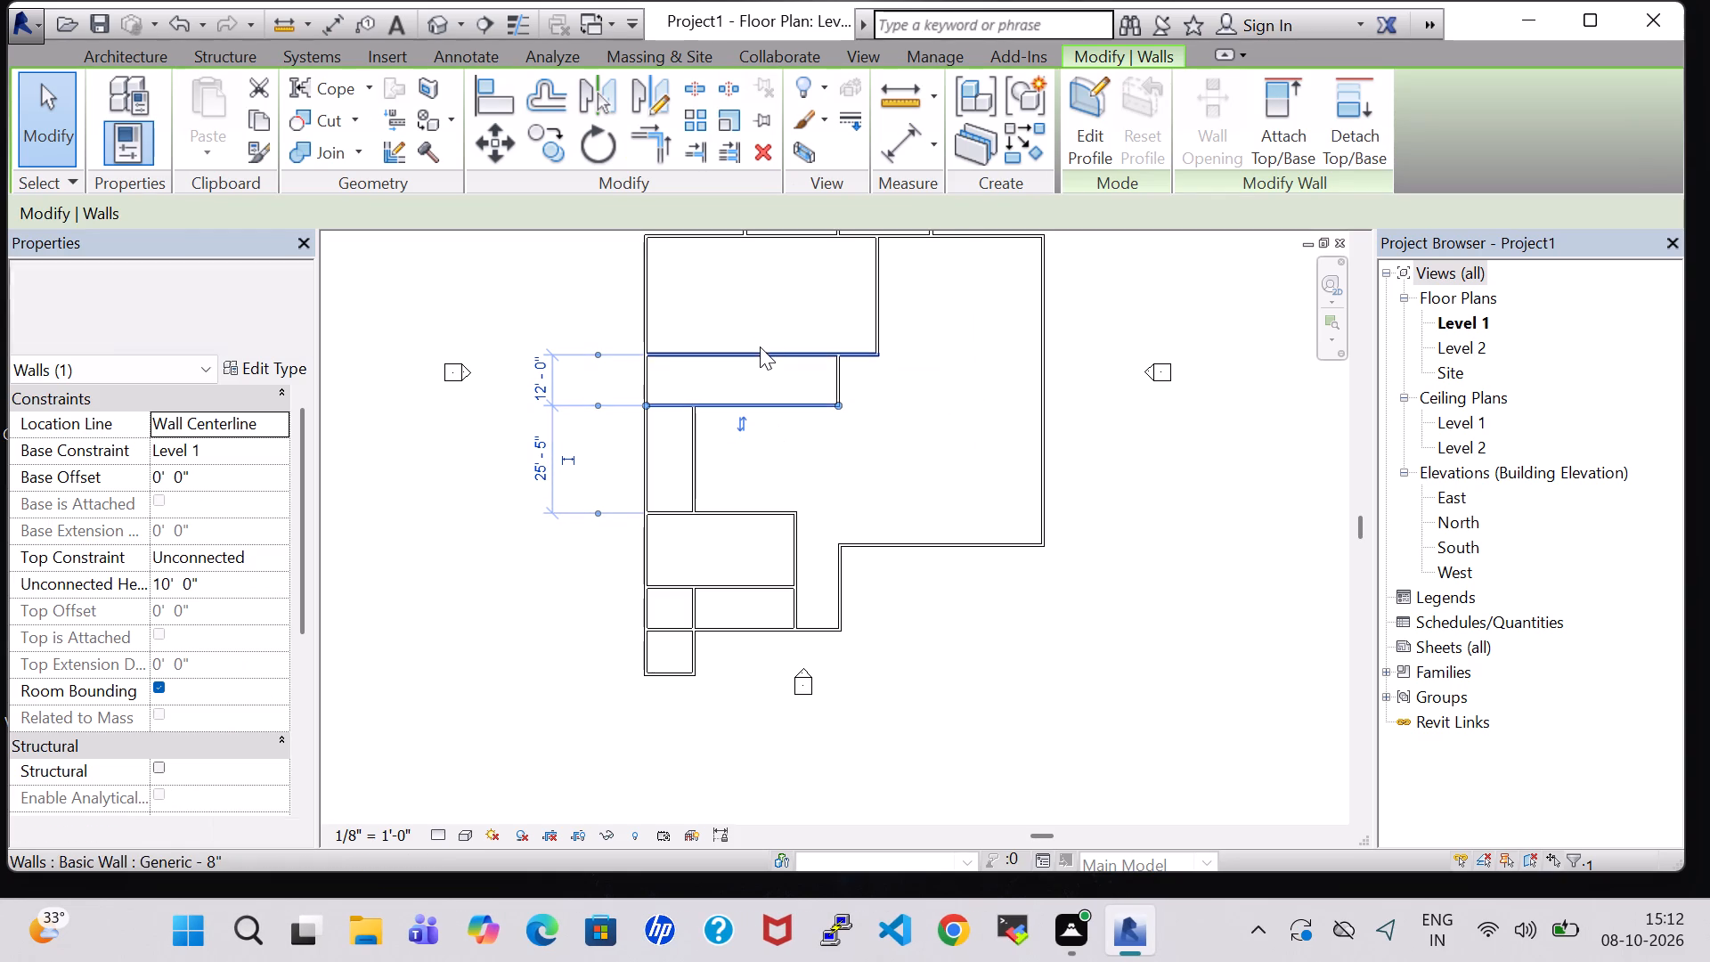
{"action": "key", "text": "Up"}
{"action": "key", "text": "Up"}
{"action": "key", "text": "Up"}
{"action": "key", "text": "Up"}
{"action": "key", "text": "Up"}
{"action": "key", "text": "Up"}
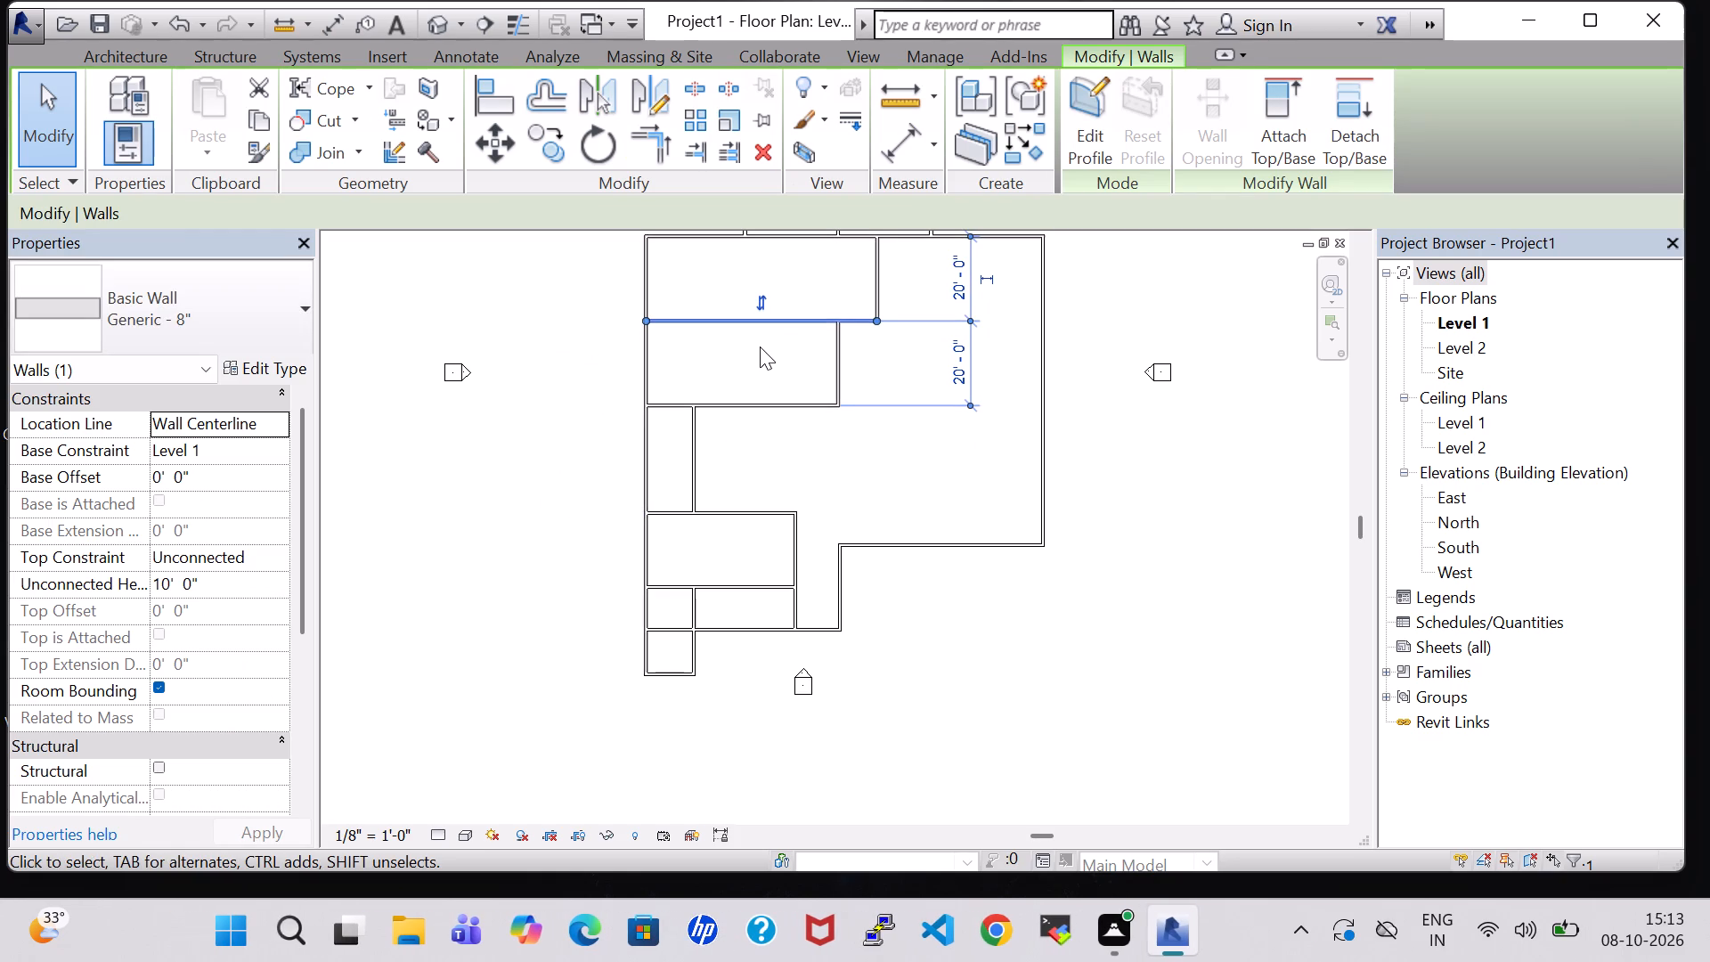
Nudge the main north wall north until it is 13' 9" from the projection's top wall and 25' 4" from the wall below.
{"action": "middle_click_drag", "start_coordinate": [1087, 363], "coordinate": [1101, 573]}
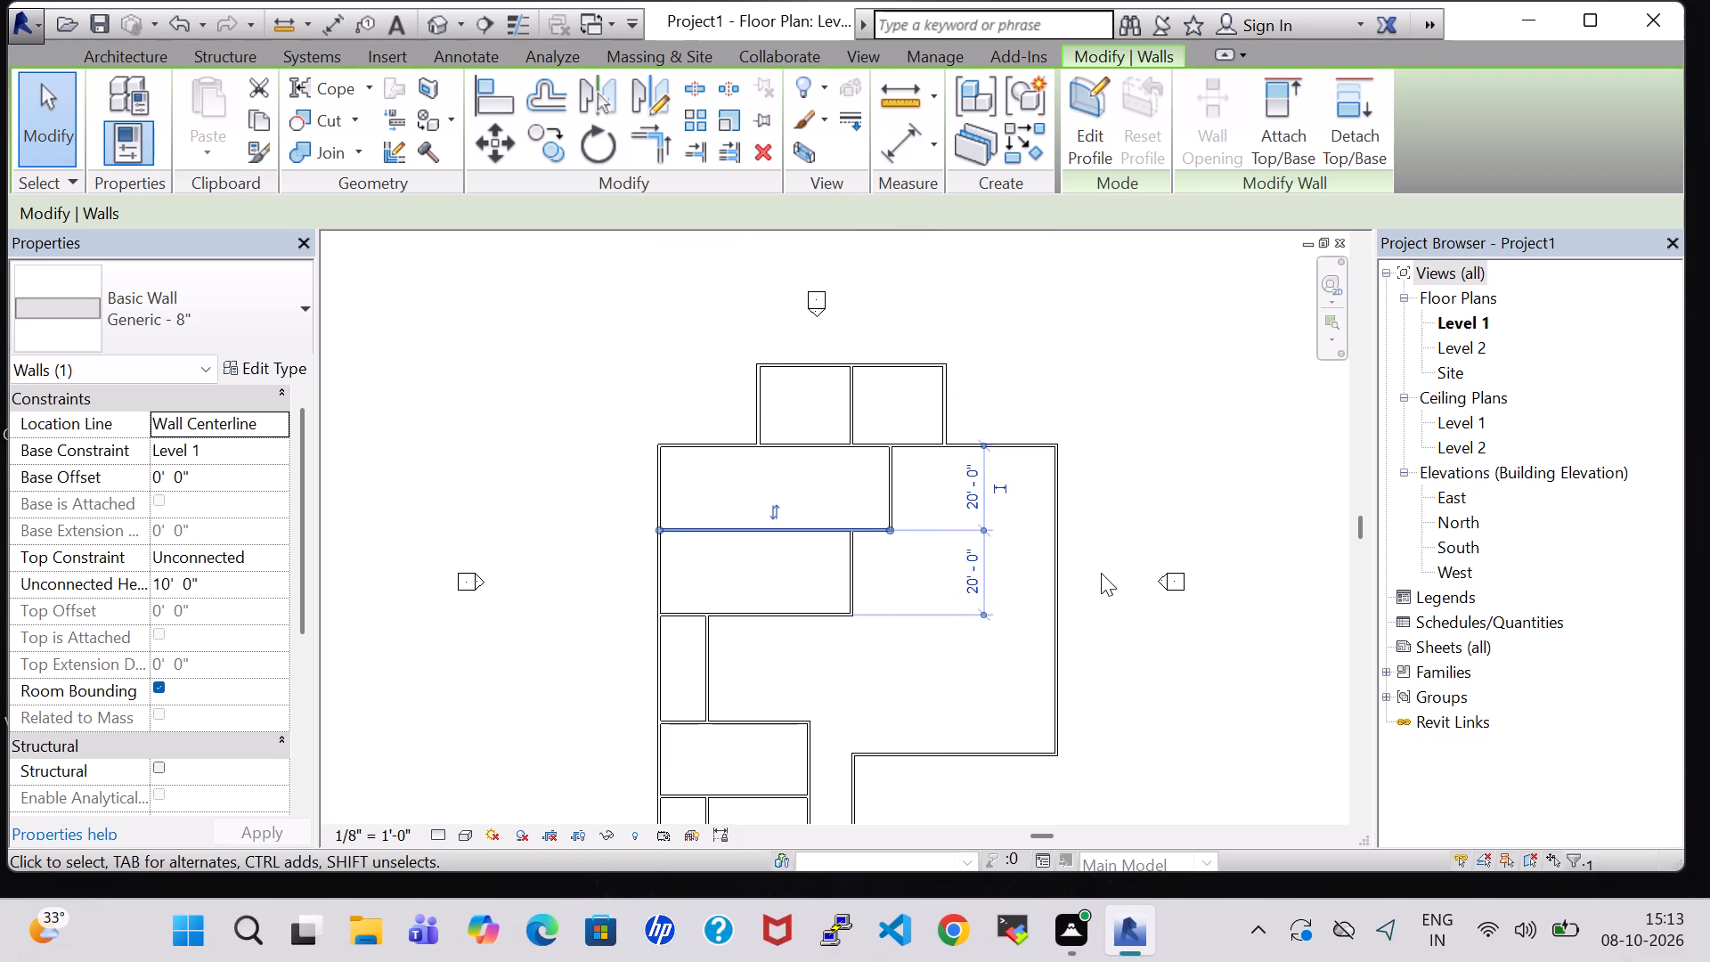
{"action": "left_click", "coordinate": [821, 439]}
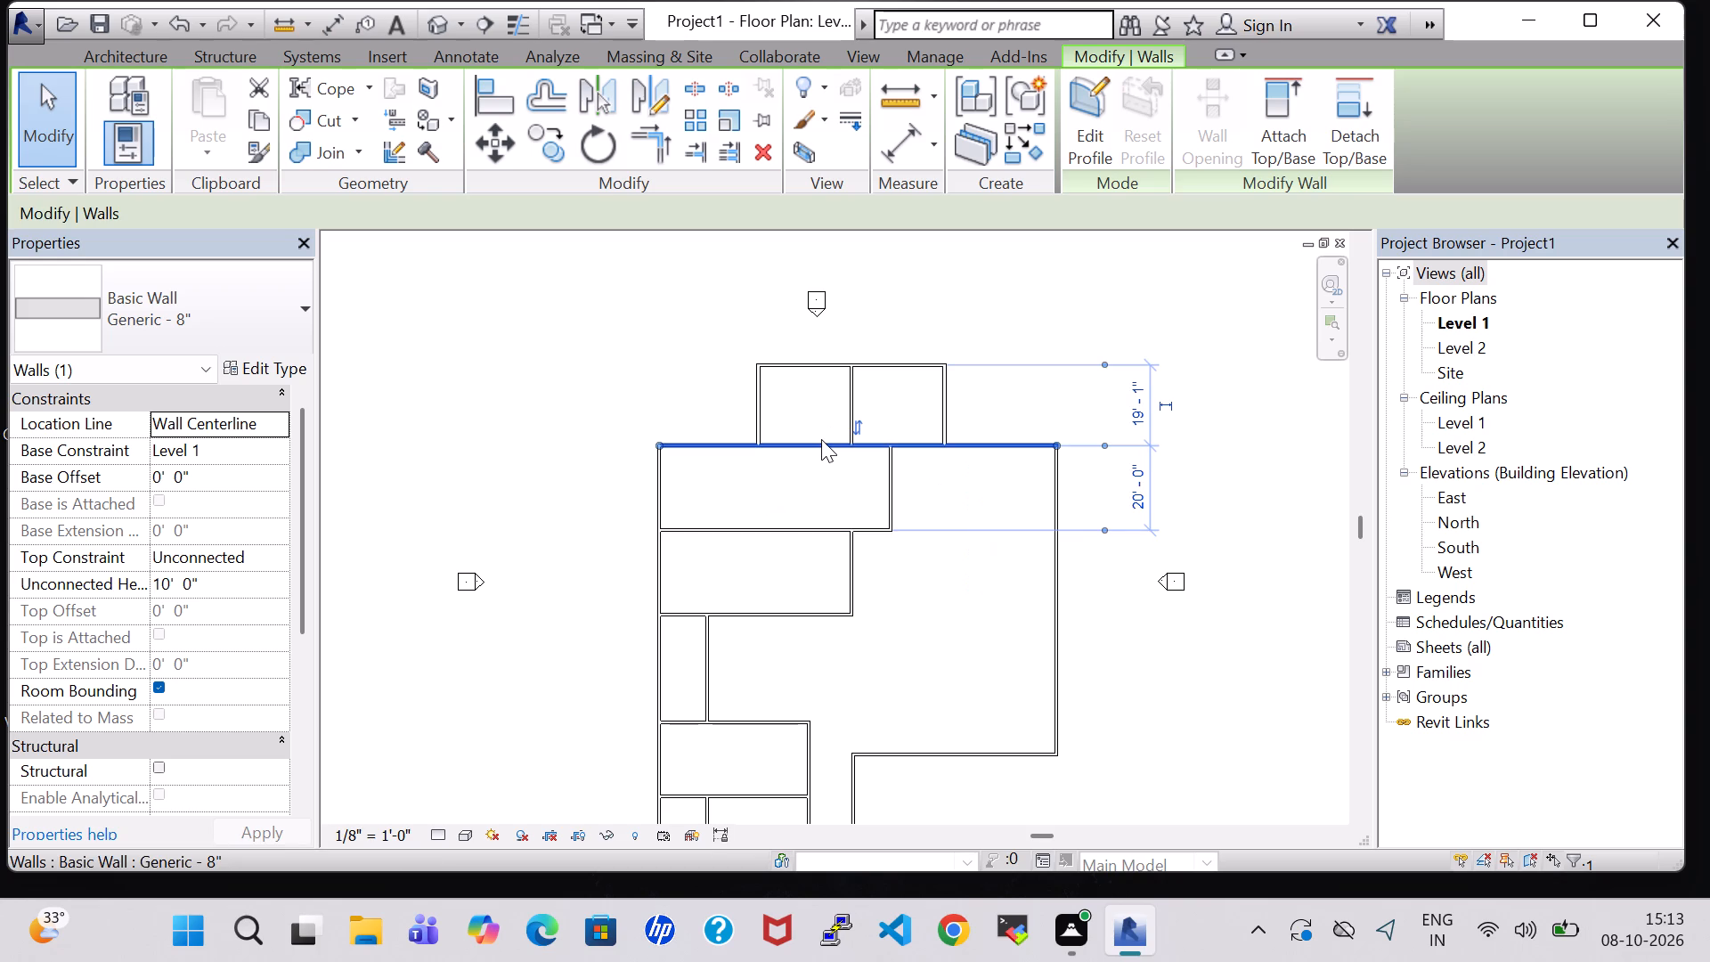
{"action": "key", "text": "Up"}
{"action": "key", "text": "Up"}
{"action": "key", "text": "Up"}
{"action": "key", "text": "Up"}
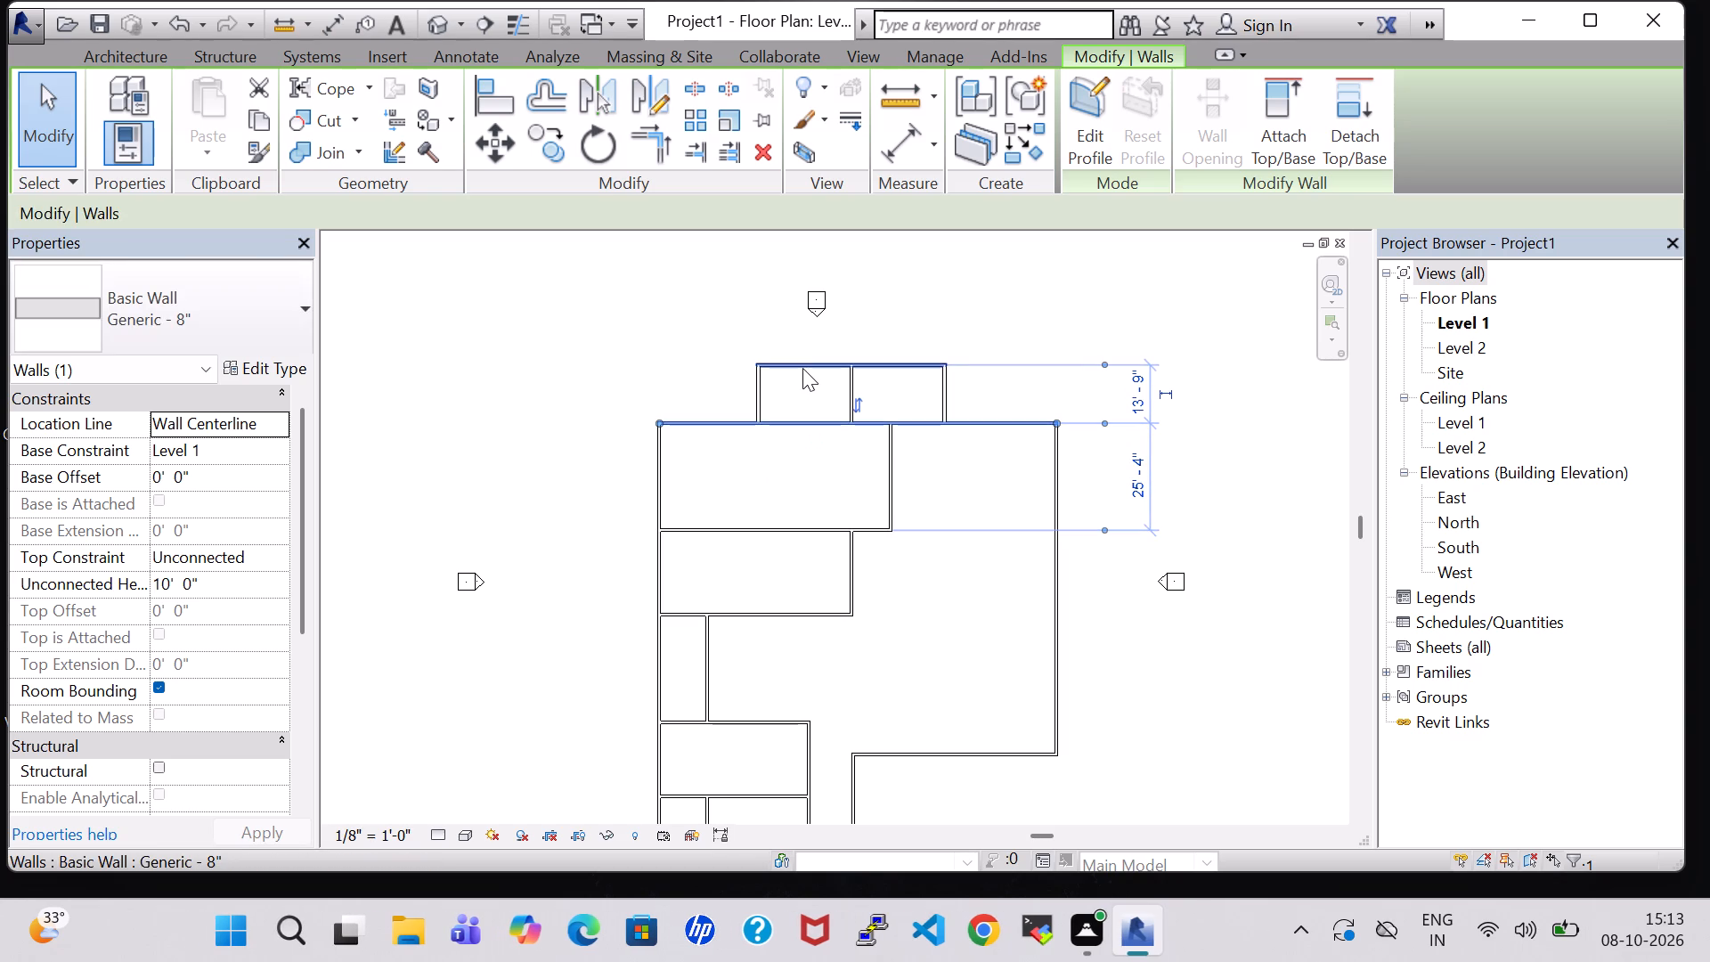
Nudge the north projection's top wall eight increments north to deepen its two rooms.
{"action": "left_click", "coordinate": [802, 366]}
{"action": "key", "text": "Up"}
{"action": "key", "text": "Up"}
{"action": "key", "text": "Up"}
{"action": "key", "text": "Up"}
{"action": "key", "text": "Up"}
{"action": "key", "text": "Up"}
{"action": "key", "text": "Up"}
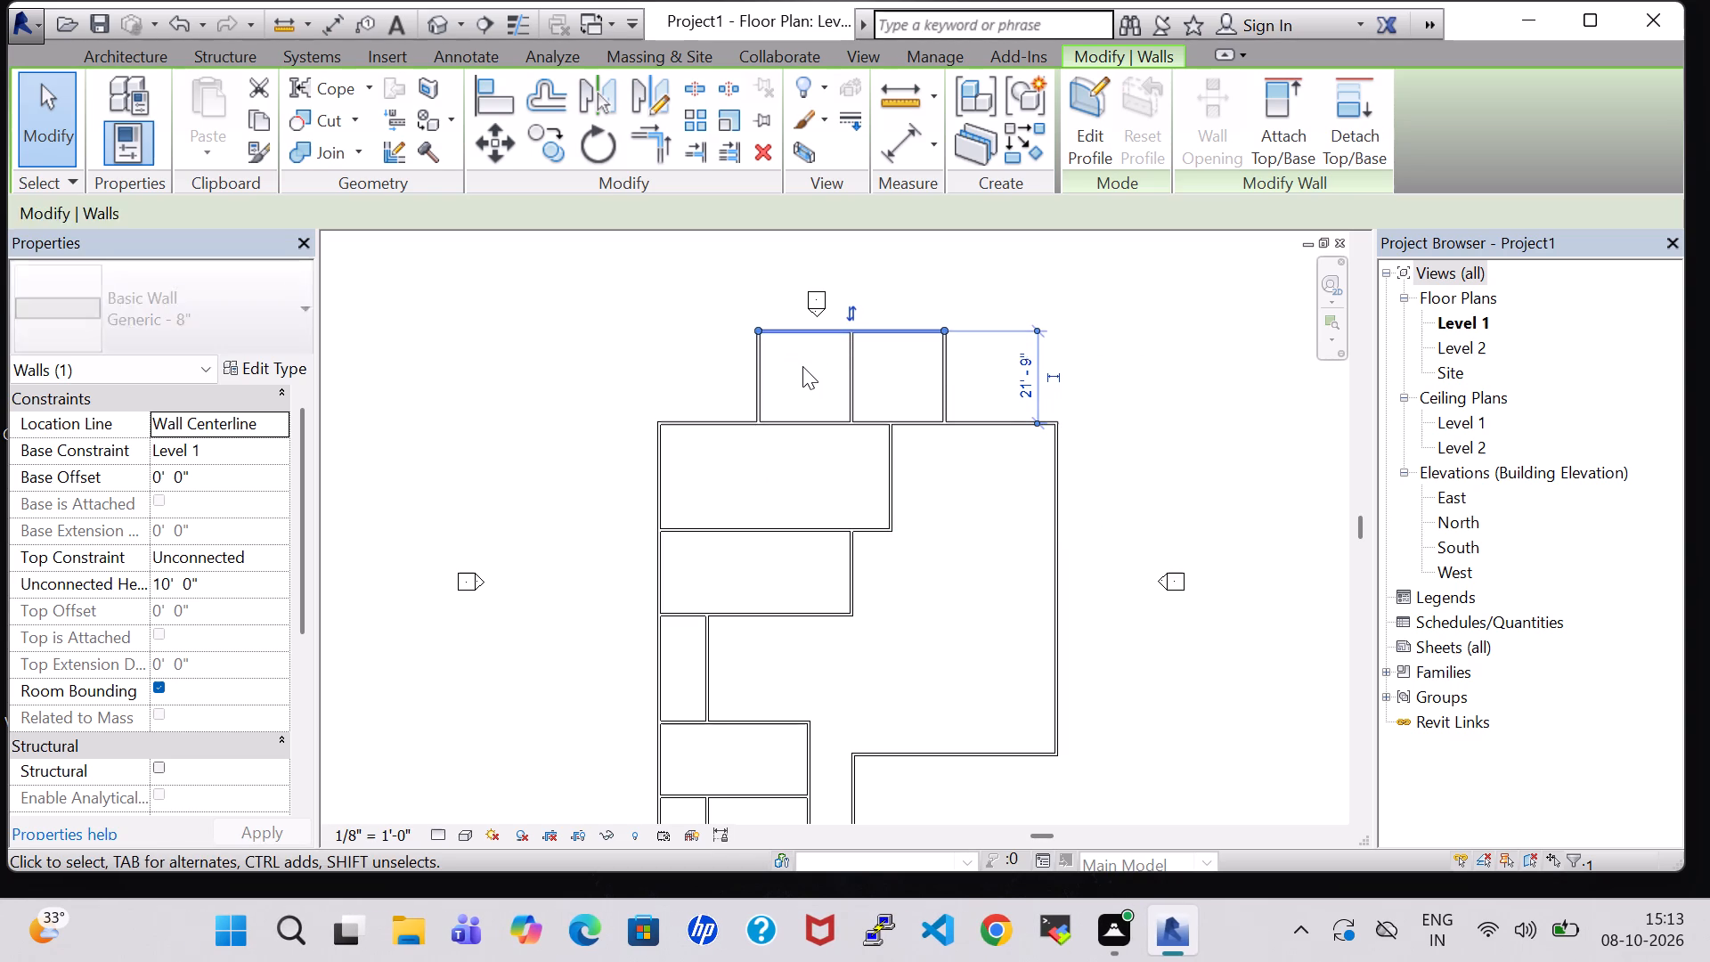
{"action": "key", "text": "Up"}
{"action": "left_click", "coordinate": [1135, 499]}
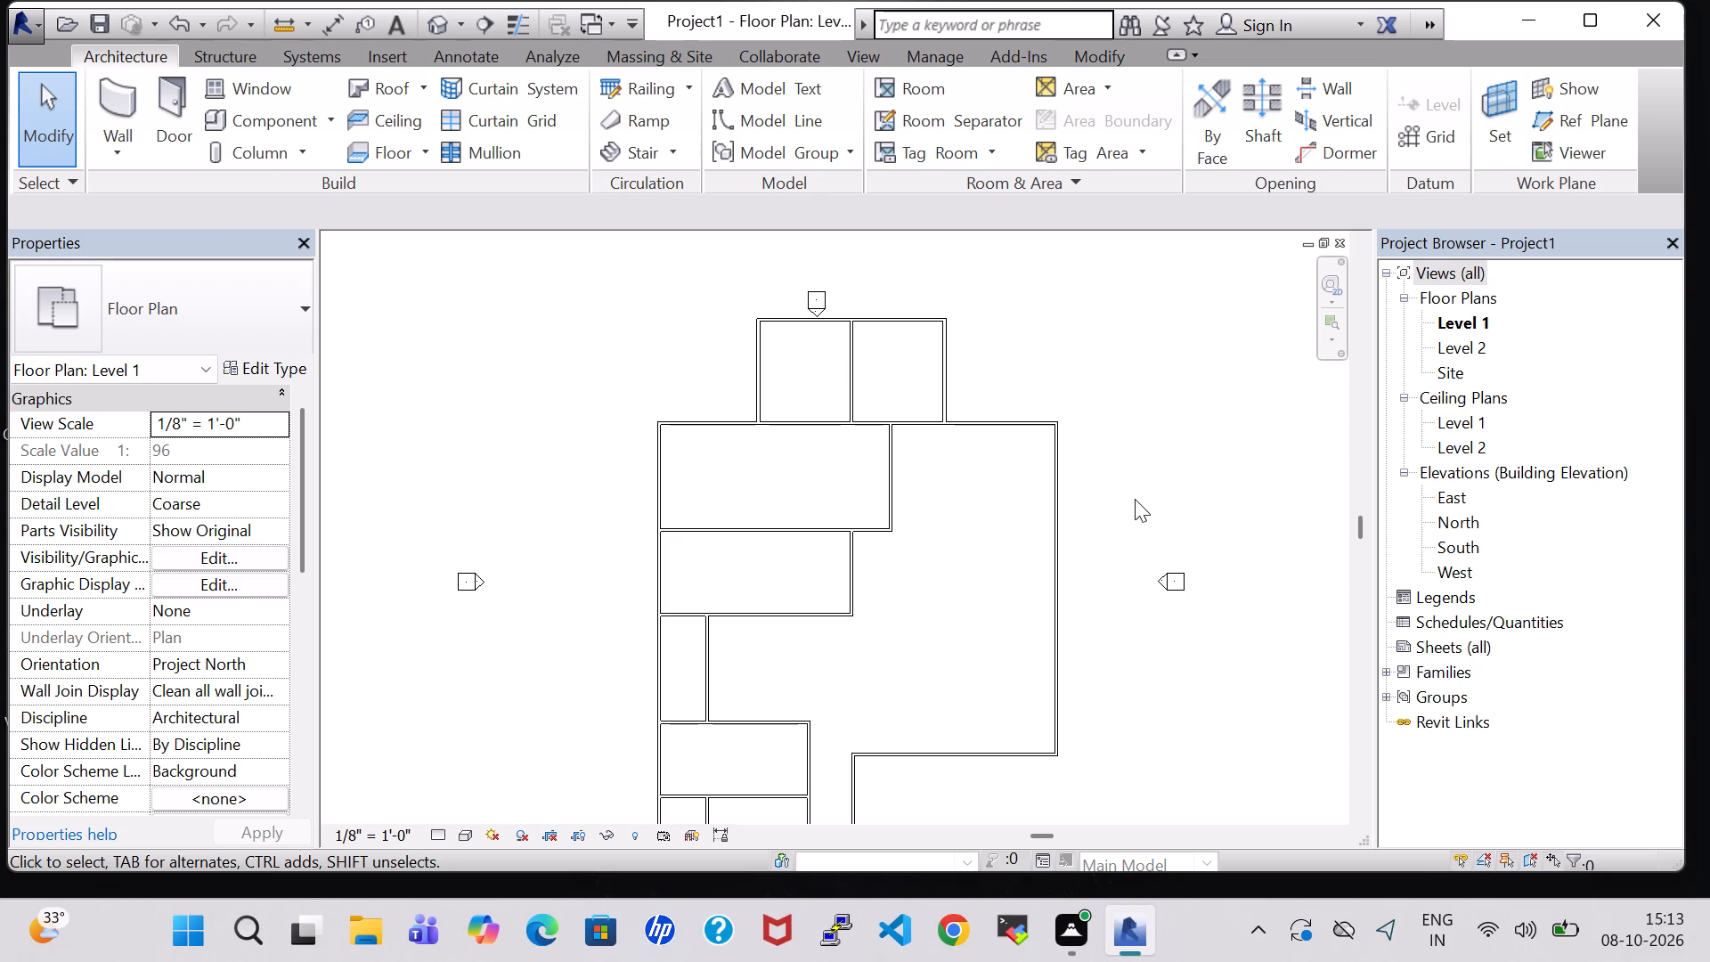
Enclose the northeast room by extending its west partition about 20' south and drawing a horizontal wall from the east exterior wall to its lower end.
{"action": "left_click", "coordinate": [119, 97]}
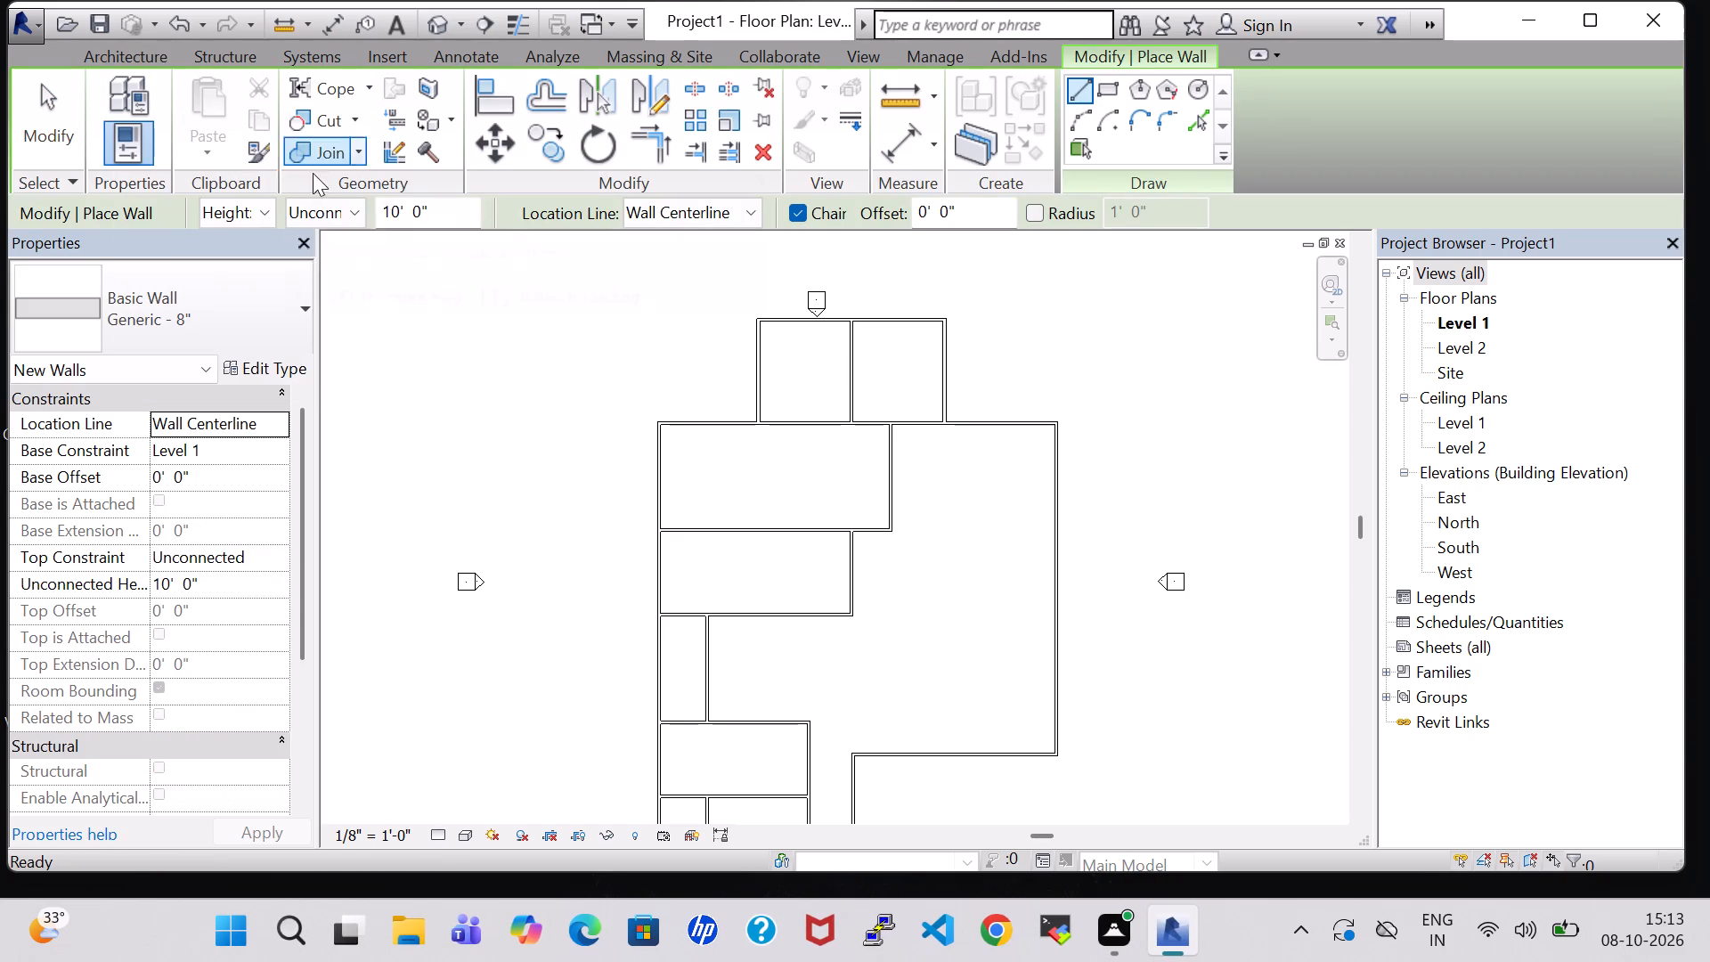
{"action": "left_click", "coordinate": [888, 527]}
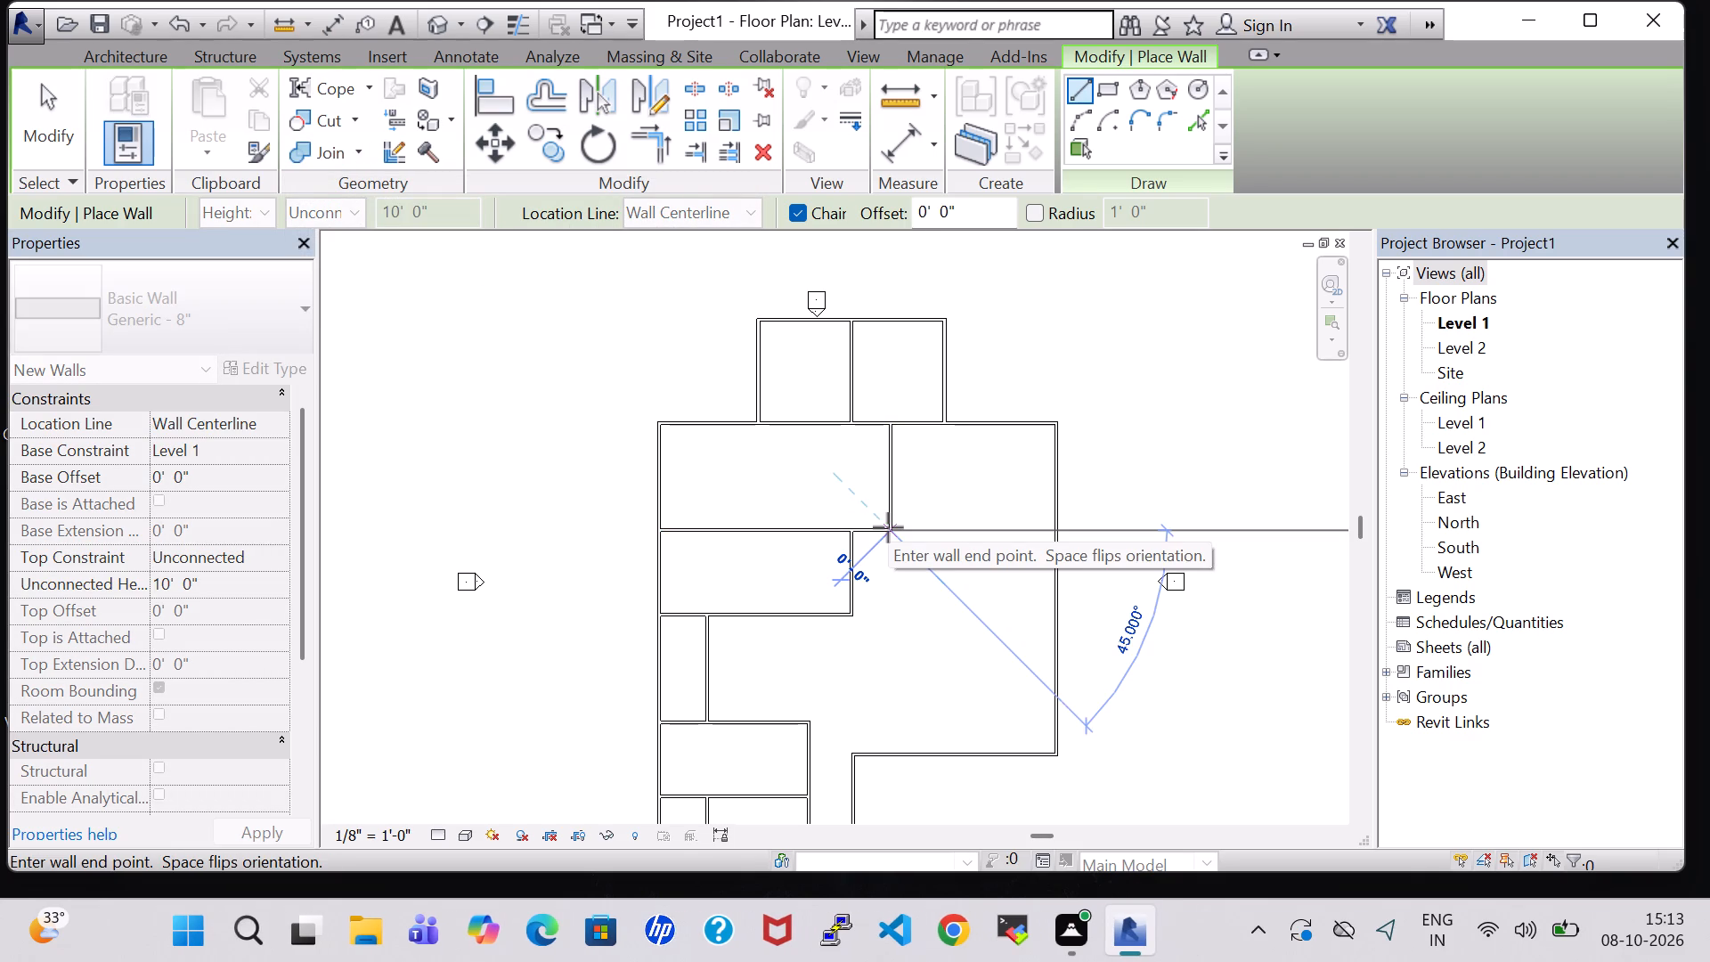
{"action": "left_click", "coordinate": [891, 620]}
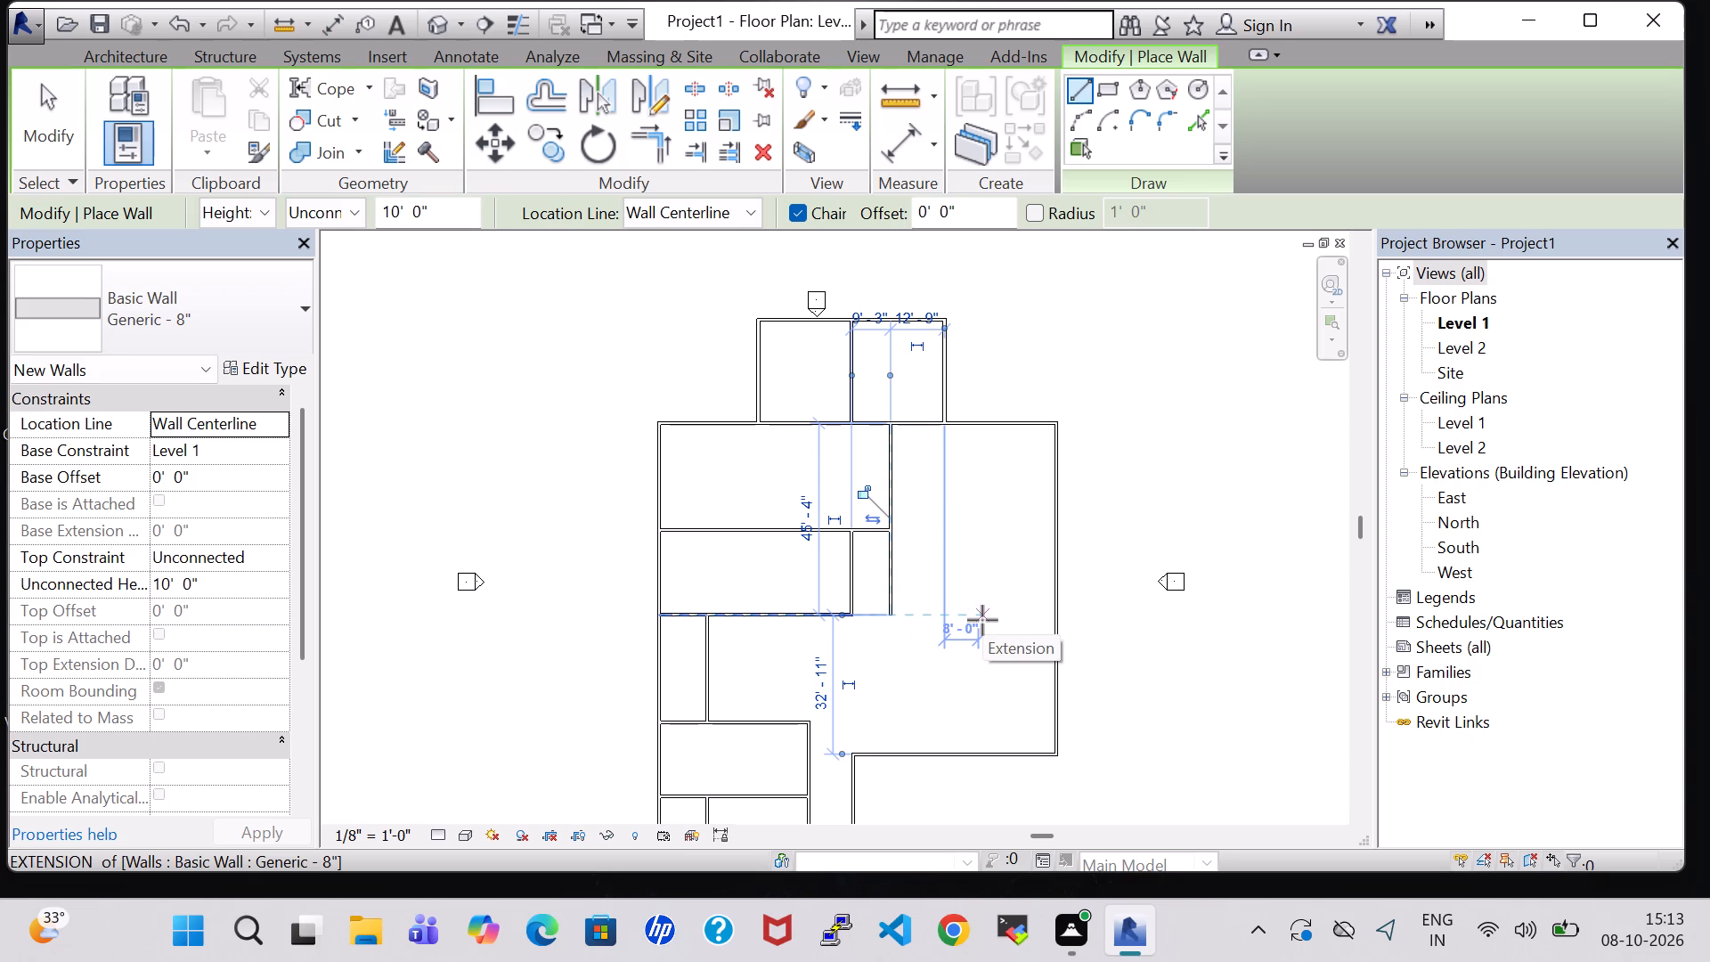
{"action": "left_click", "coordinate": [1053, 612]}
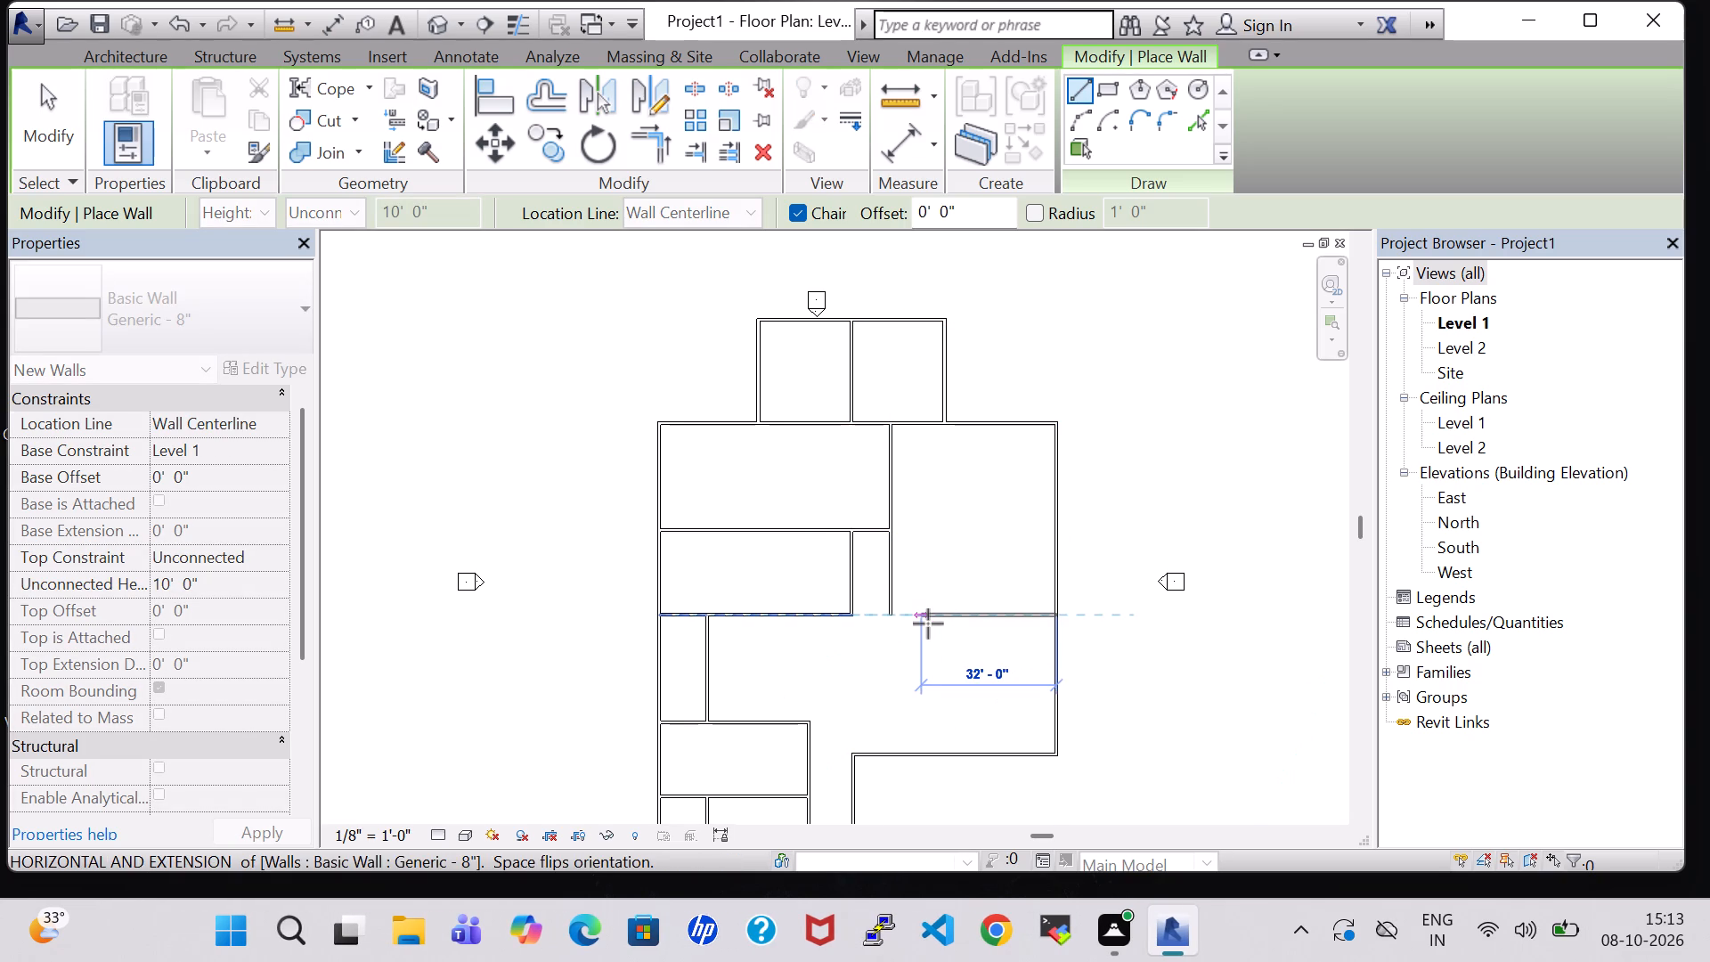
{"action": "left_click", "coordinate": [891, 613]}
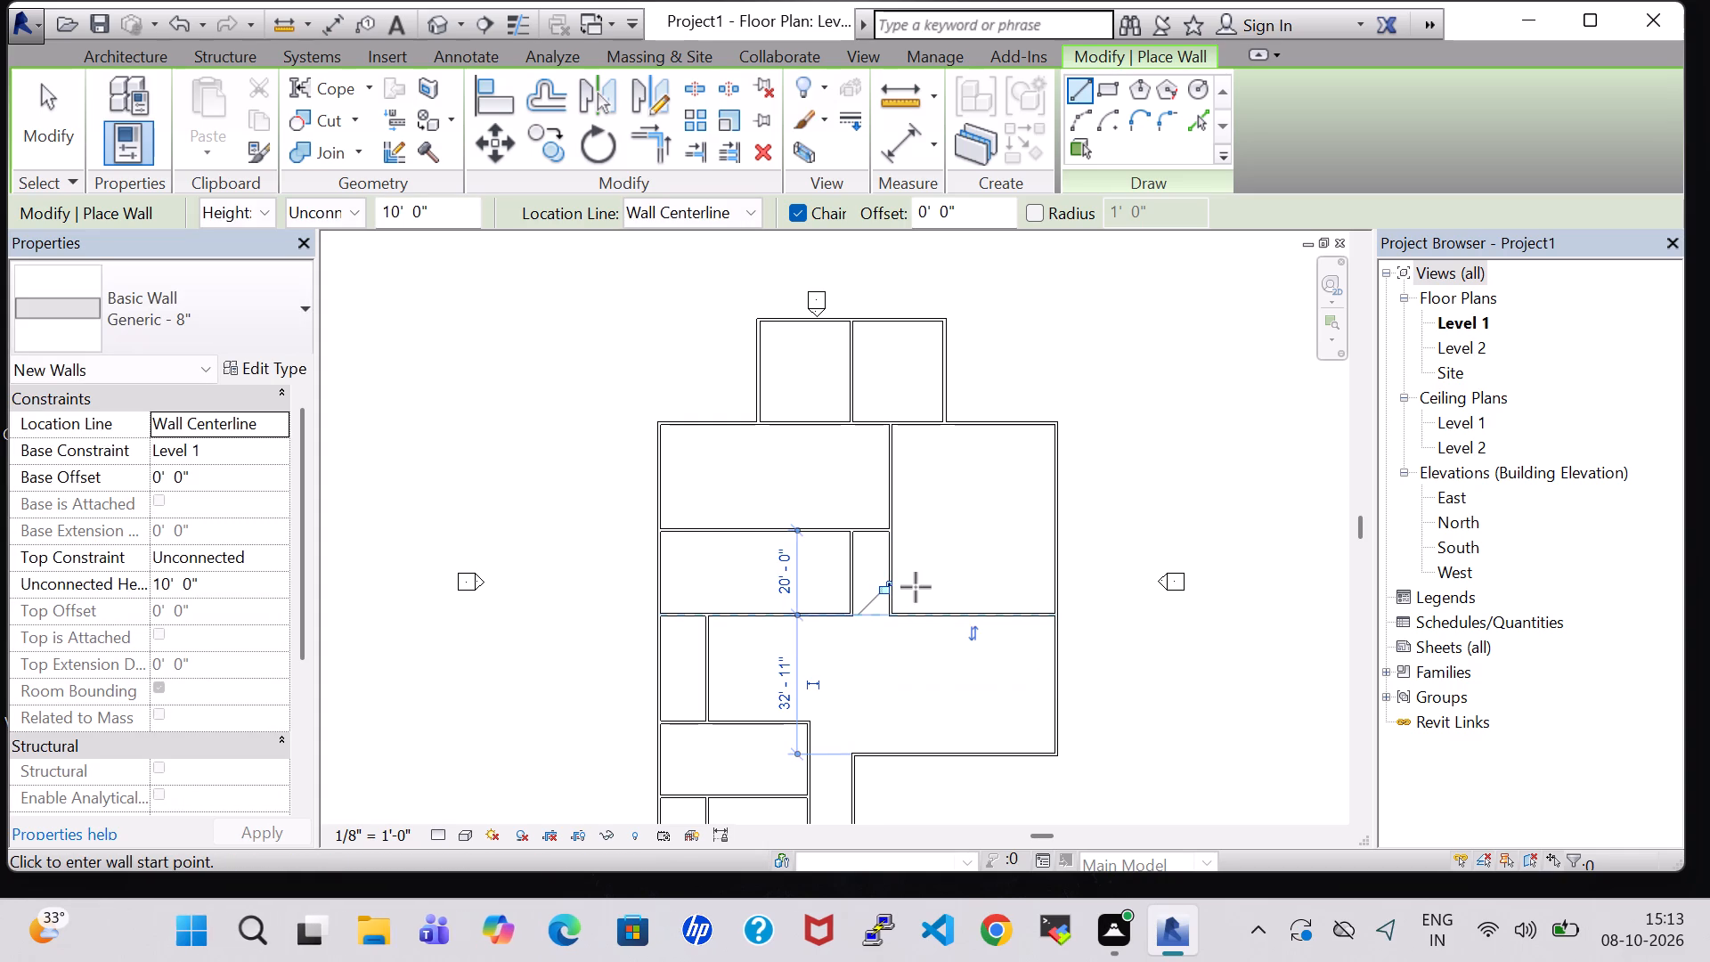
{"action": "key", "text": "Escape"}
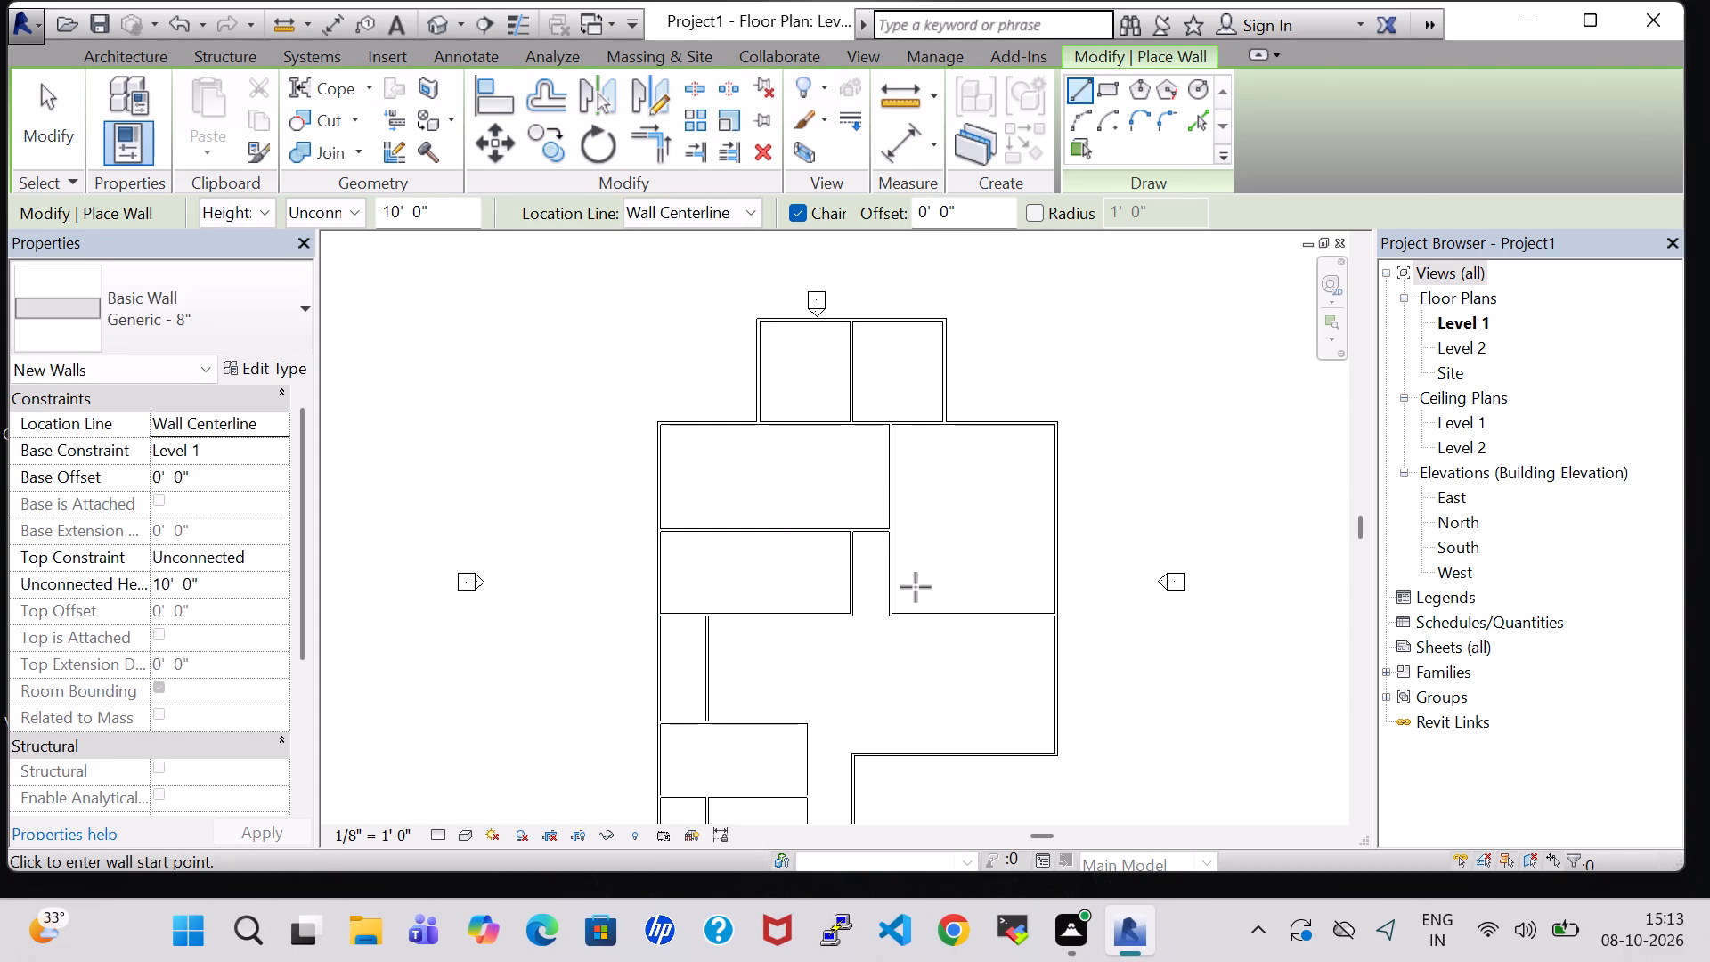
{"action": "key", "text": "Escape"}
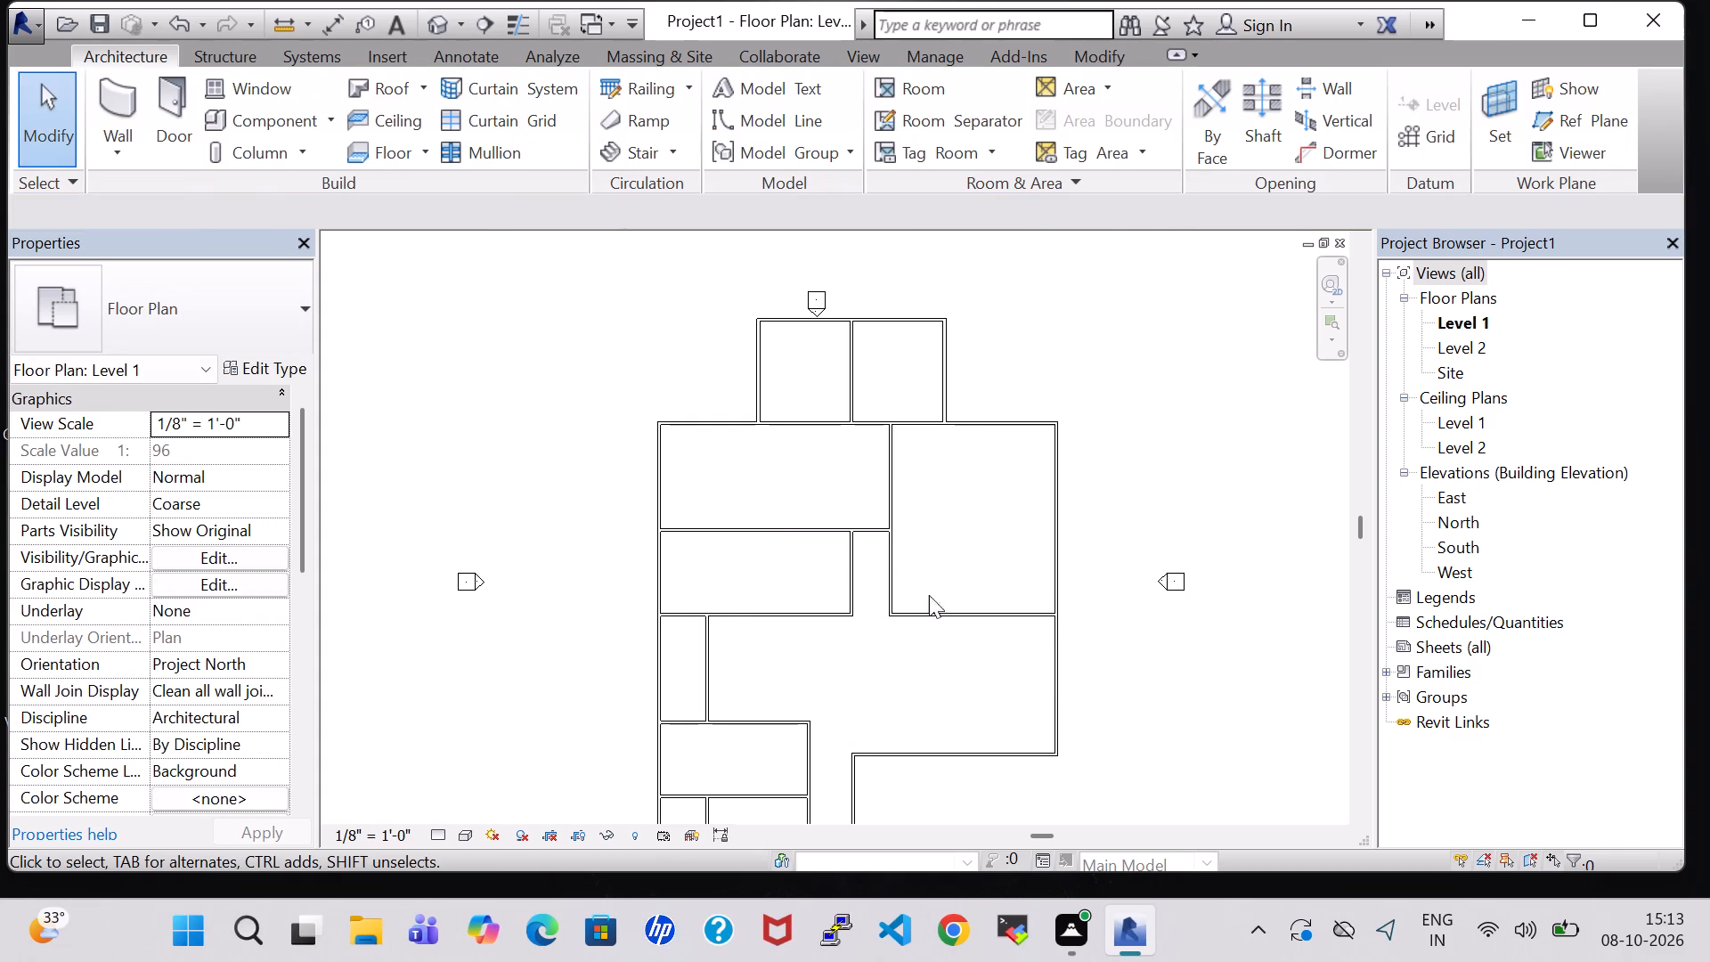
Draw a 39' 3" horizontal wall below the northeast room, from the east exterior wall west to align with the room's west partition.
{"action": "scroll", "coordinate": [954, 652], "scroll_direction": "down", "scroll_amount": 1}
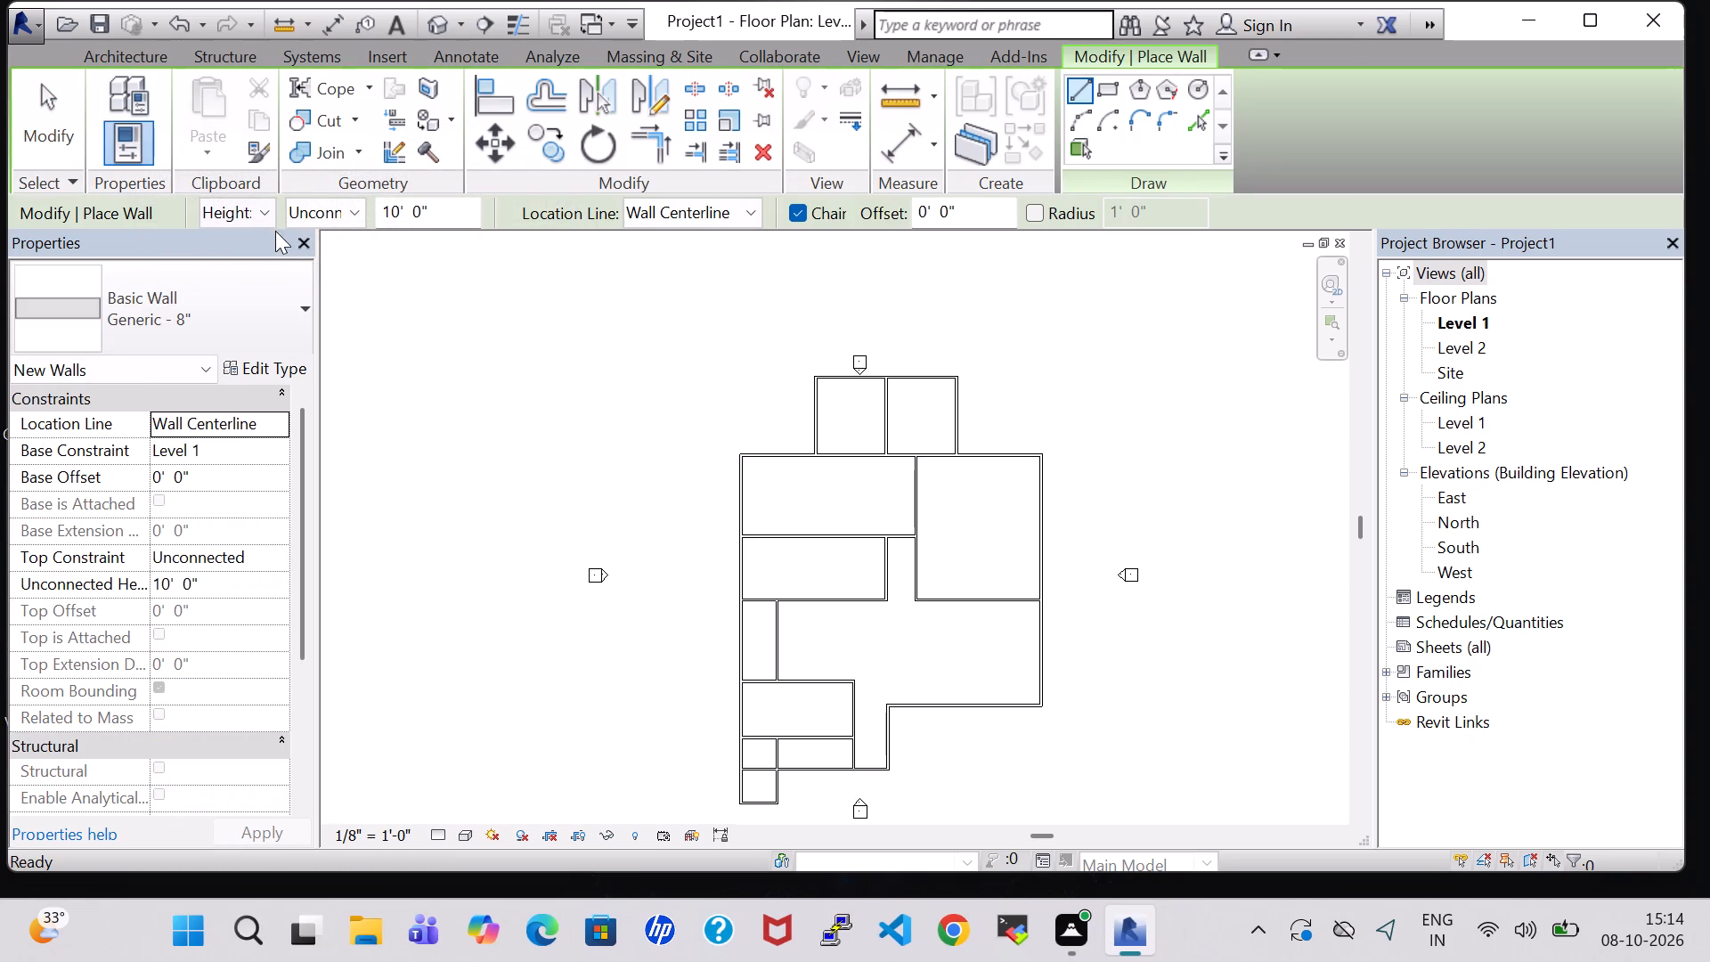
{"action": "left_click", "coordinate": [1041, 648]}
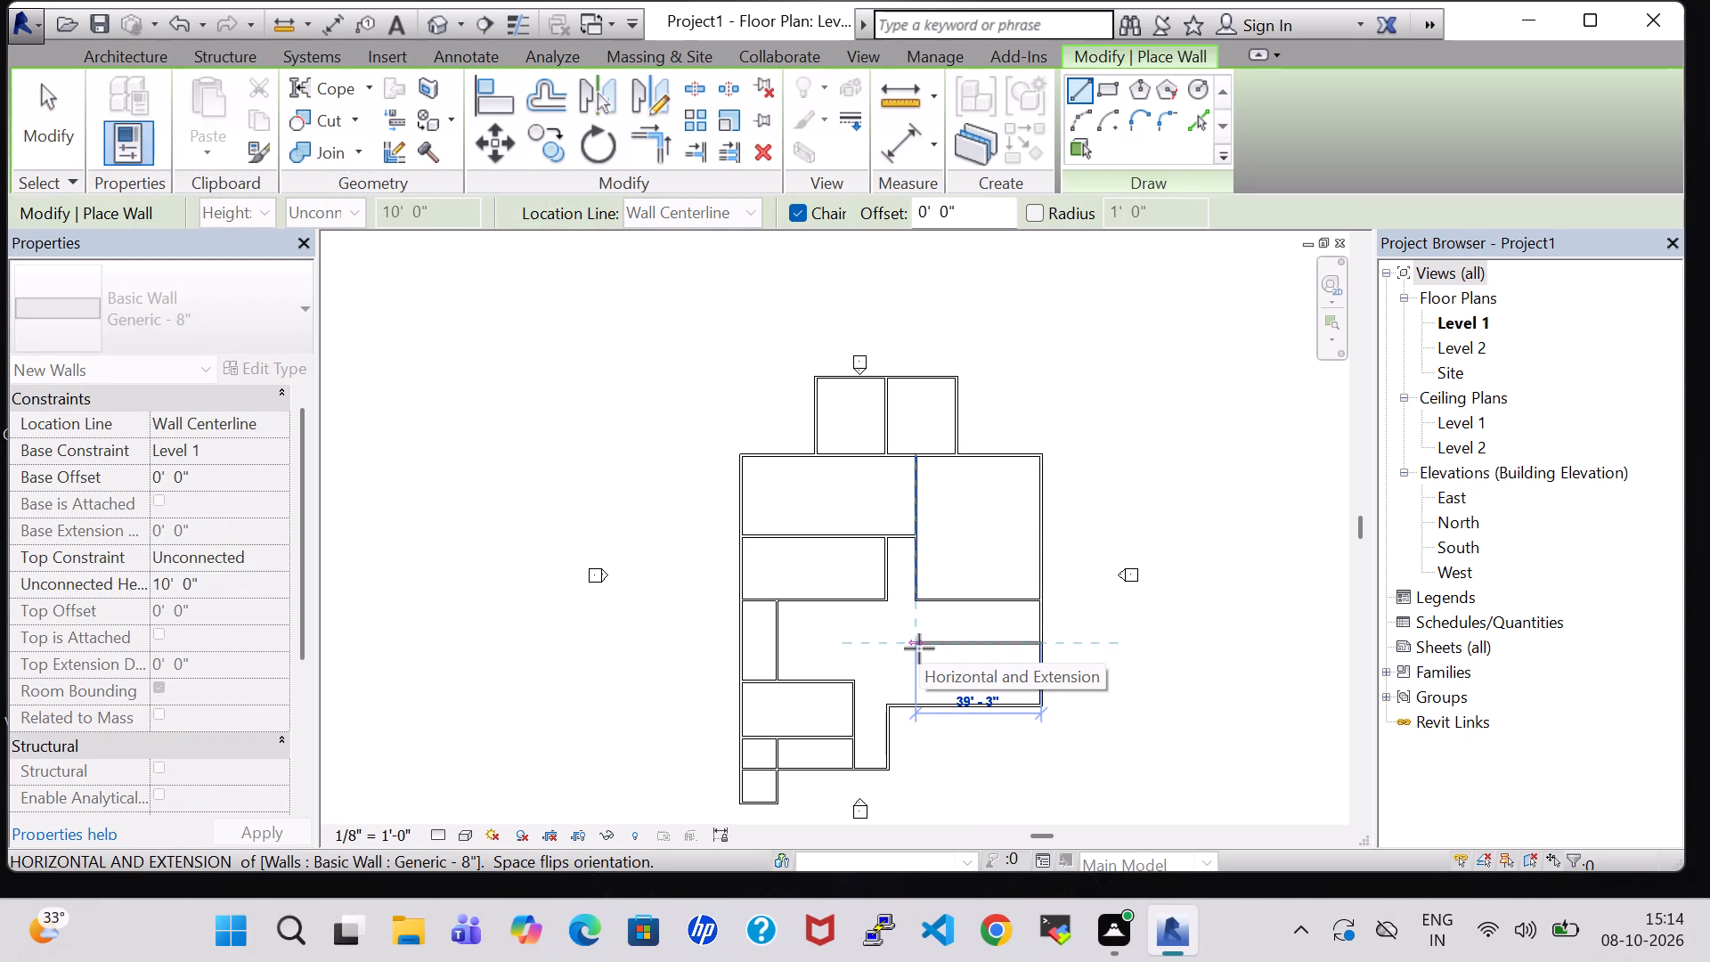
{"action": "left_click", "coordinate": [919, 648]}
{"action": "key", "text": "Escape"}
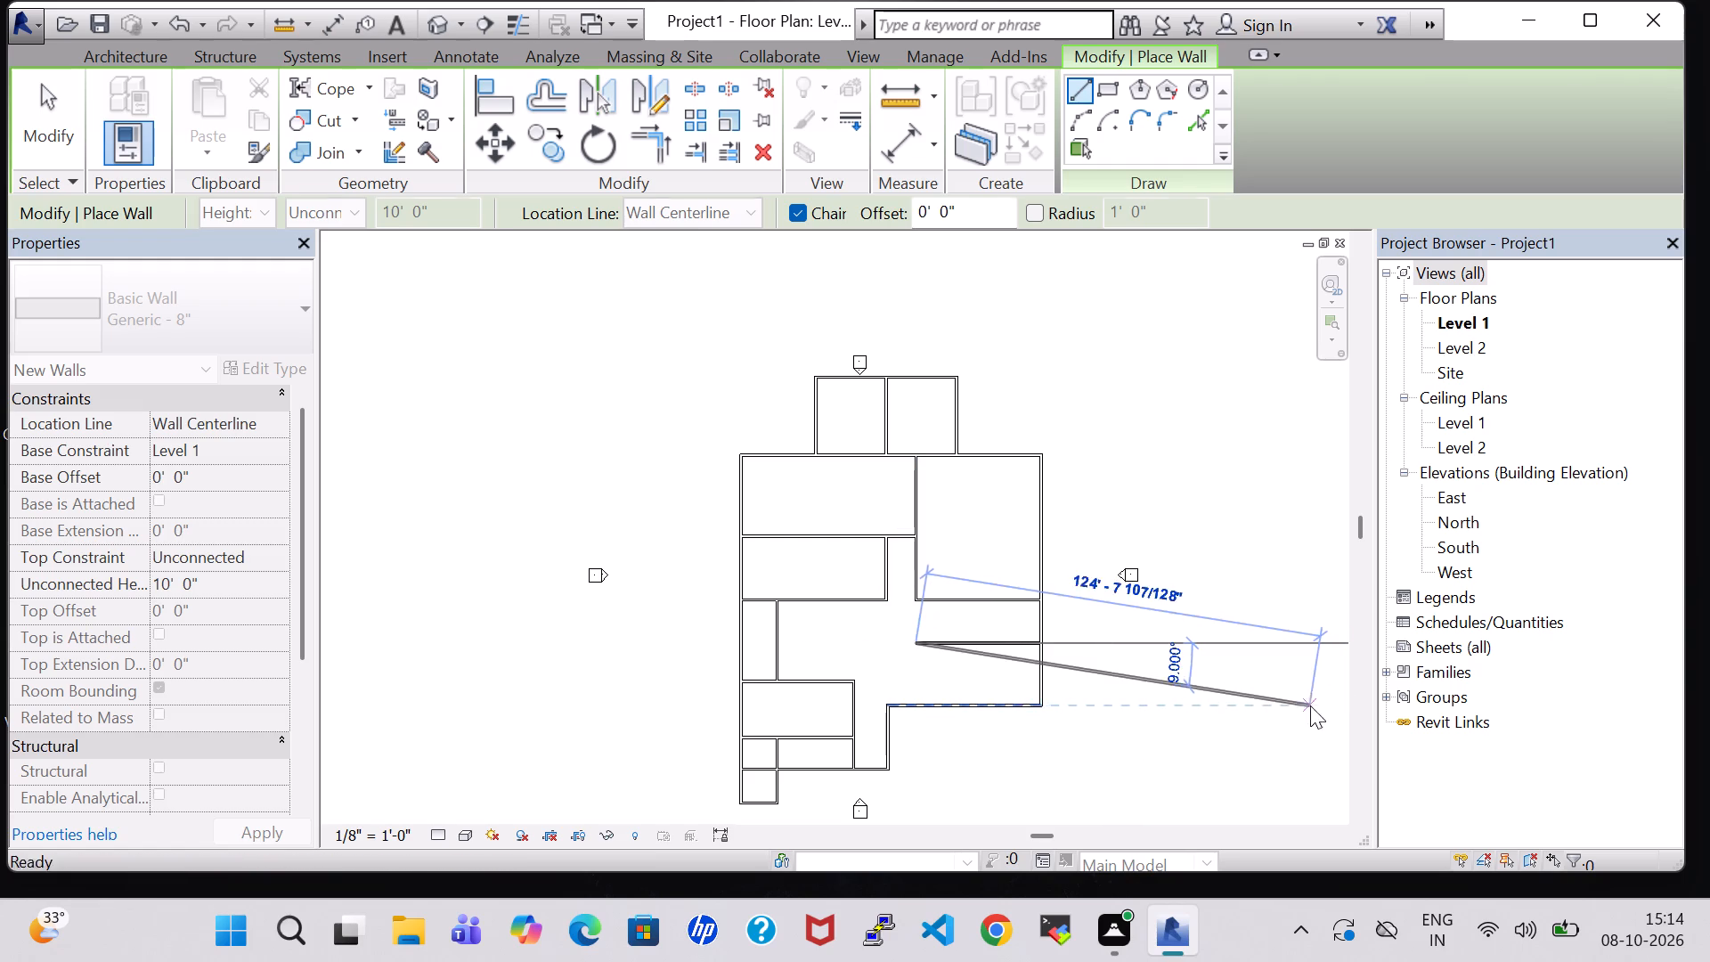
{"action": "key", "text": "Escape"}
Nudge the northeast room's south wall north until it is 38' 4" from the north wall and 20' 5" from the wall below.
{"action": "left_click", "coordinate": [1004, 603]}
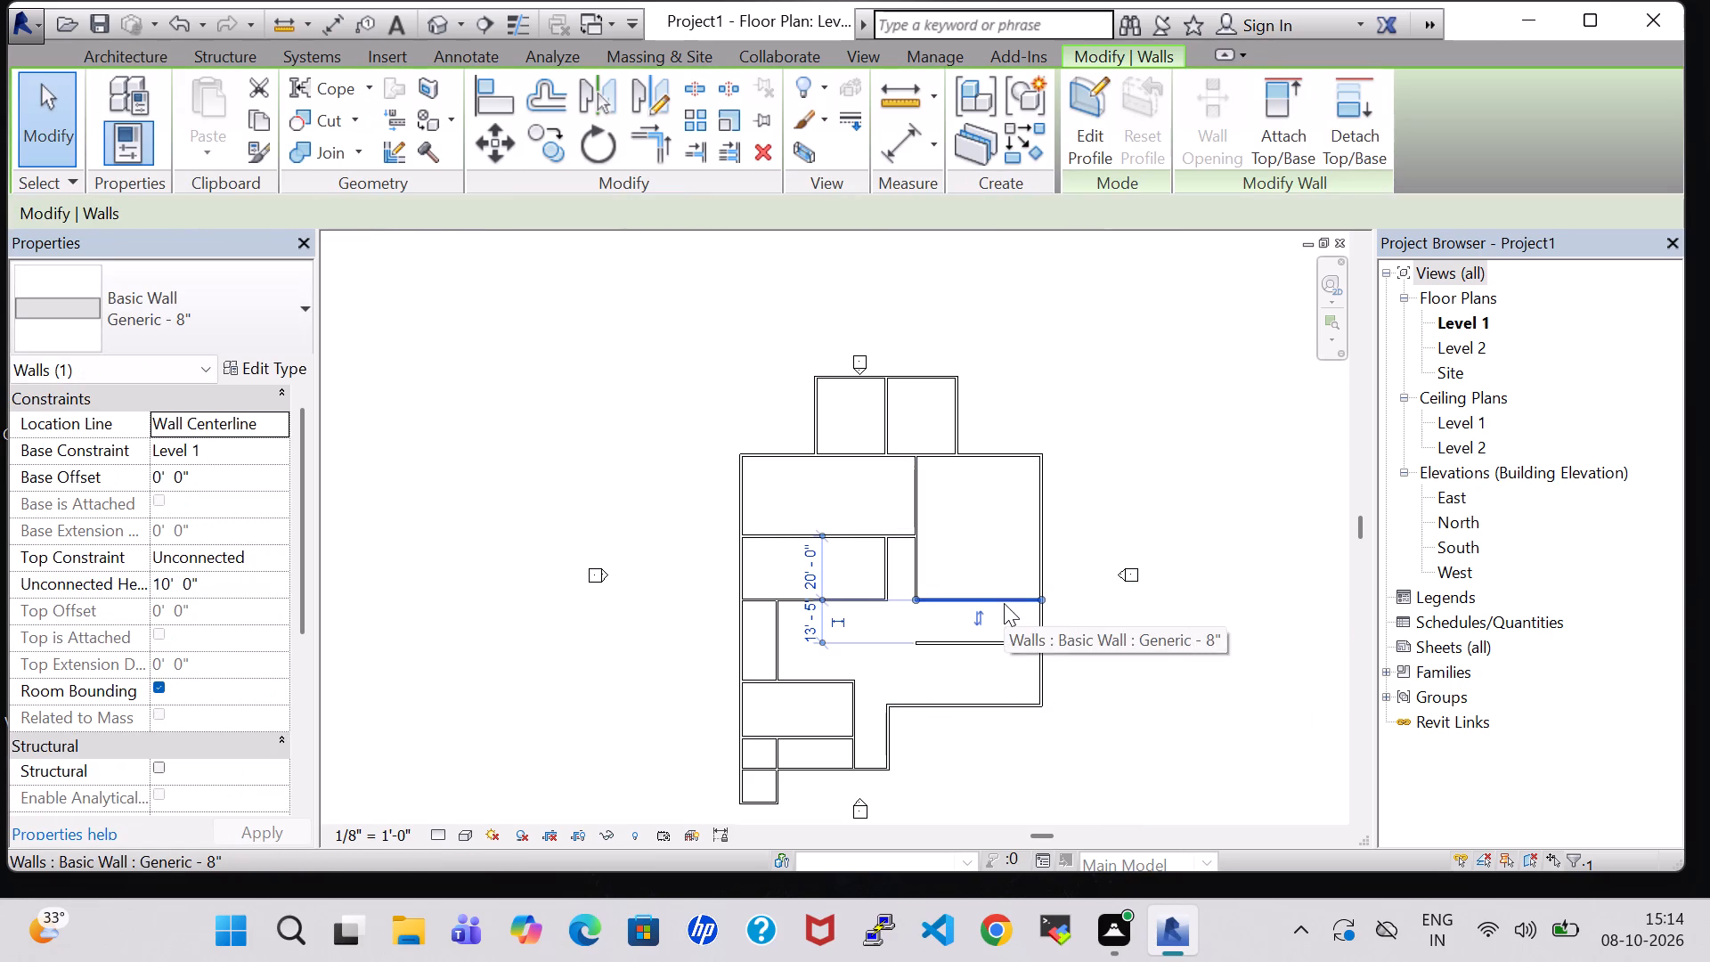
{"action": "key", "text": "Up"}
{"action": "key", "text": "Up"}
{"action": "key", "text": "Up"}
{"action": "key", "text": "Up"}
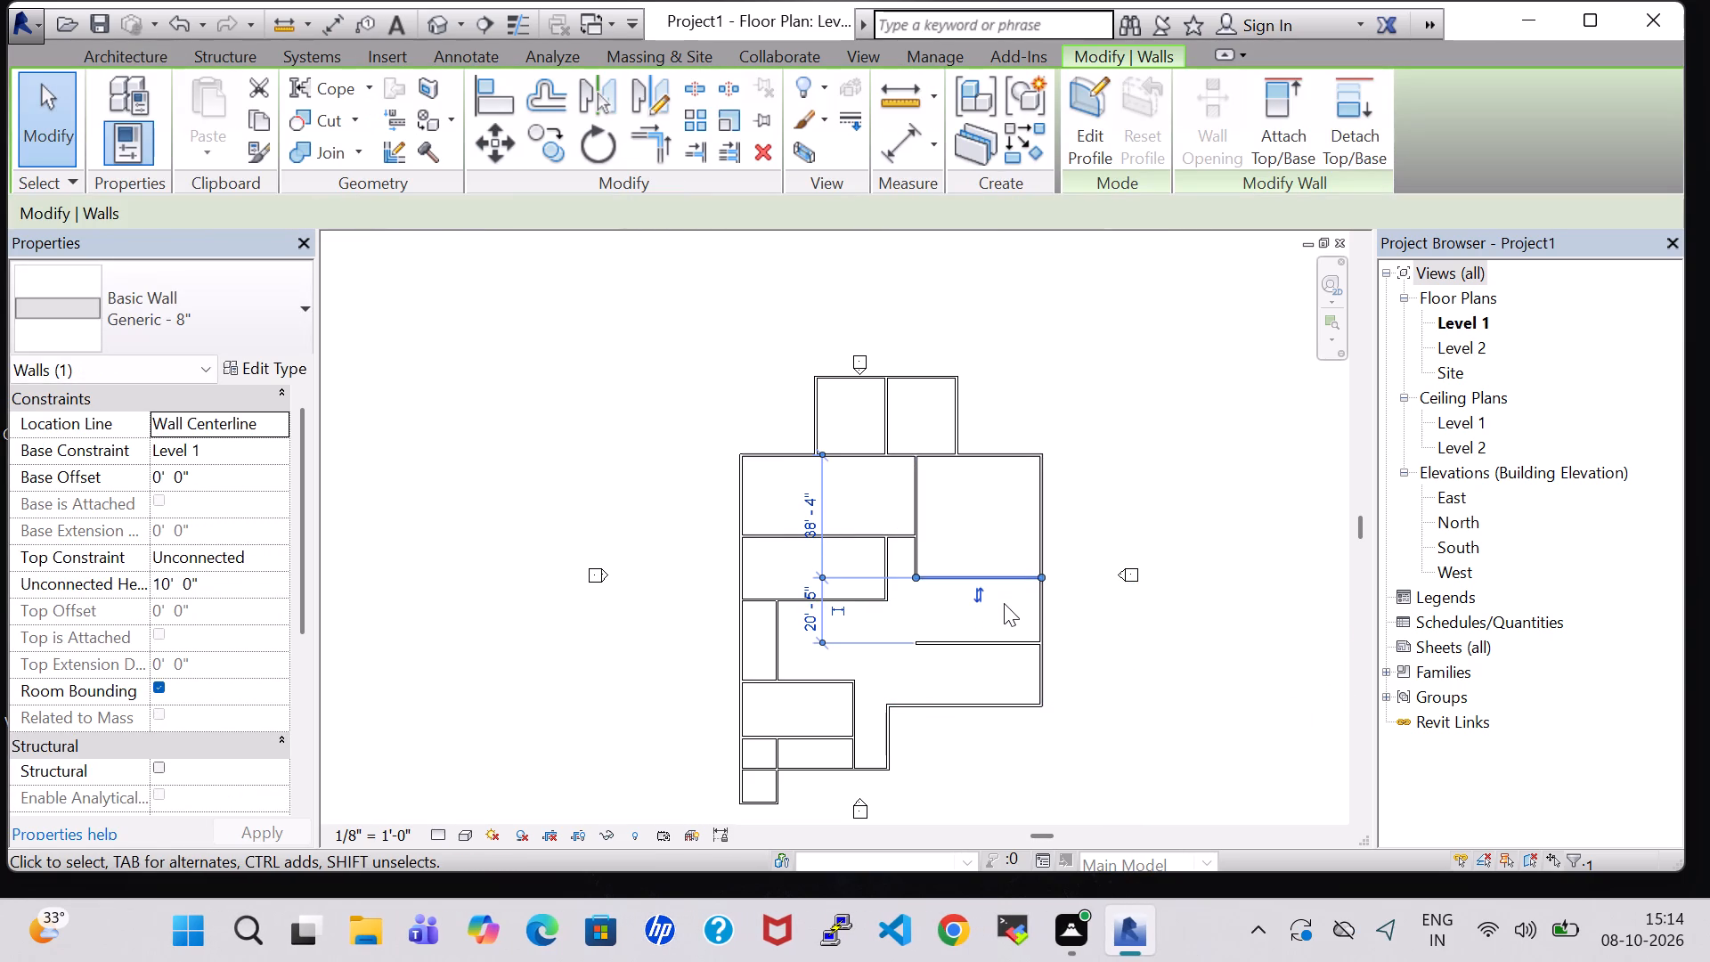
Nudge the new 39' 3" horizontal wall north until it is 11' 8" from the northeast room's south wall.
{"action": "left_click", "coordinate": [989, 647]}
{"action": "key", "text": "Up"}
{"action": "key", "text": "Up"}
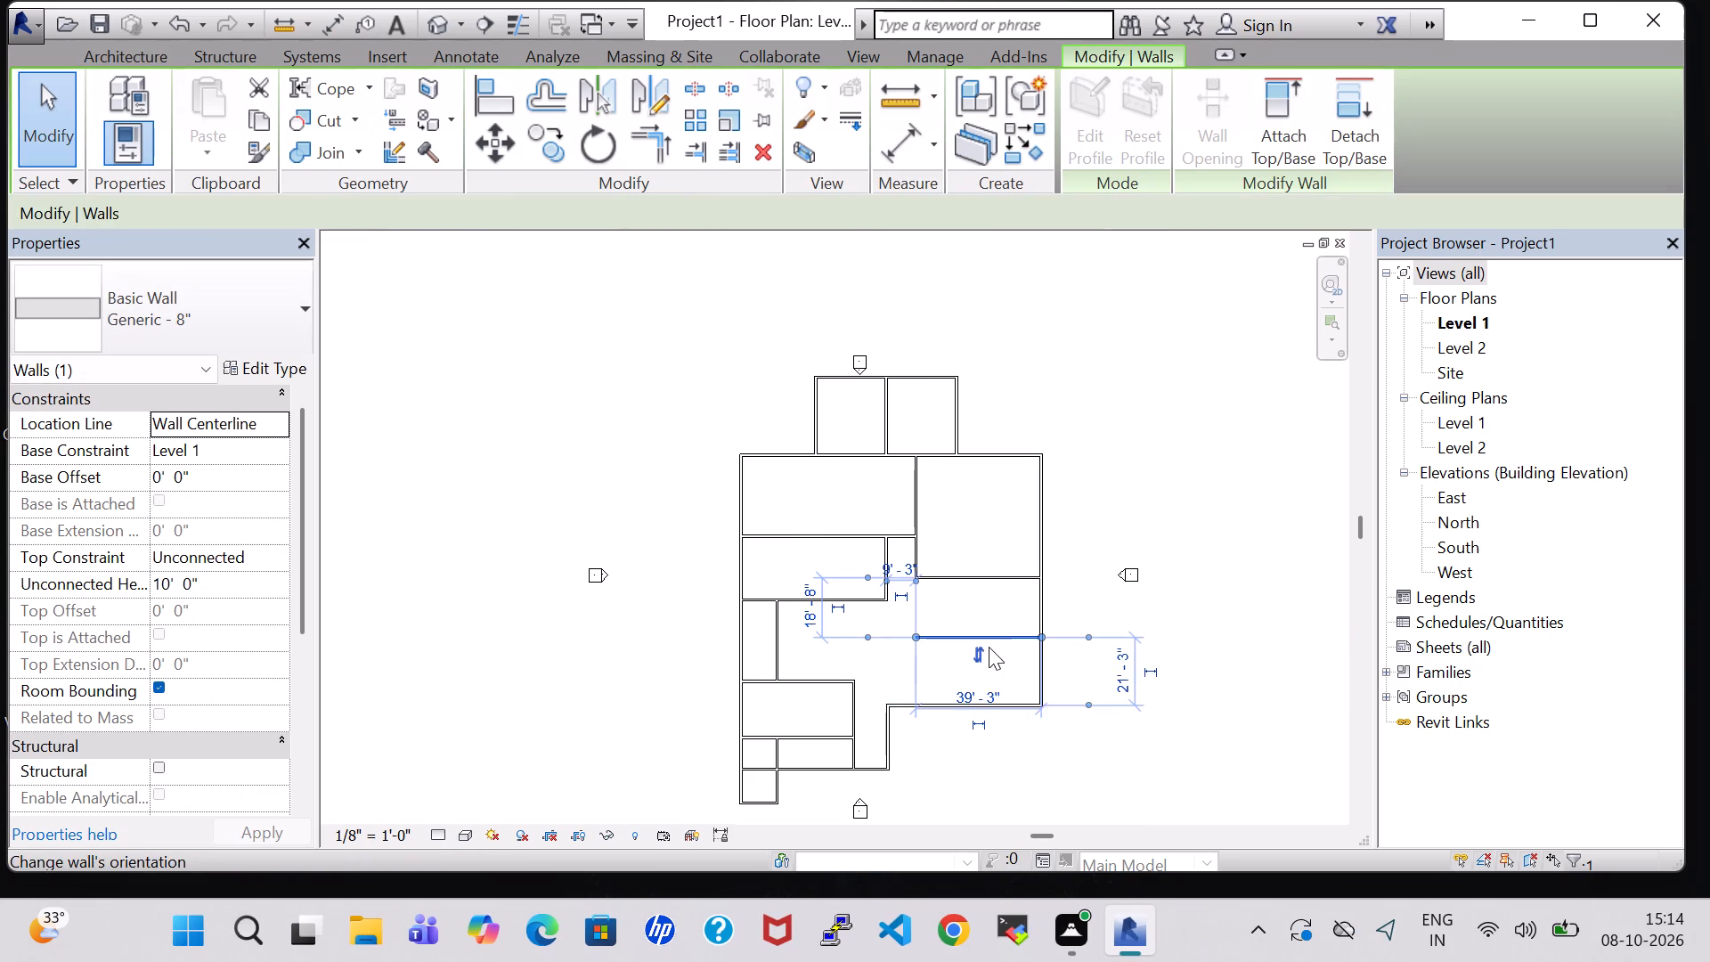
{"action": "key", "text": "Up"}
{"action": "key", "text": "Up"}
{"action": "key", "text": "Up"}
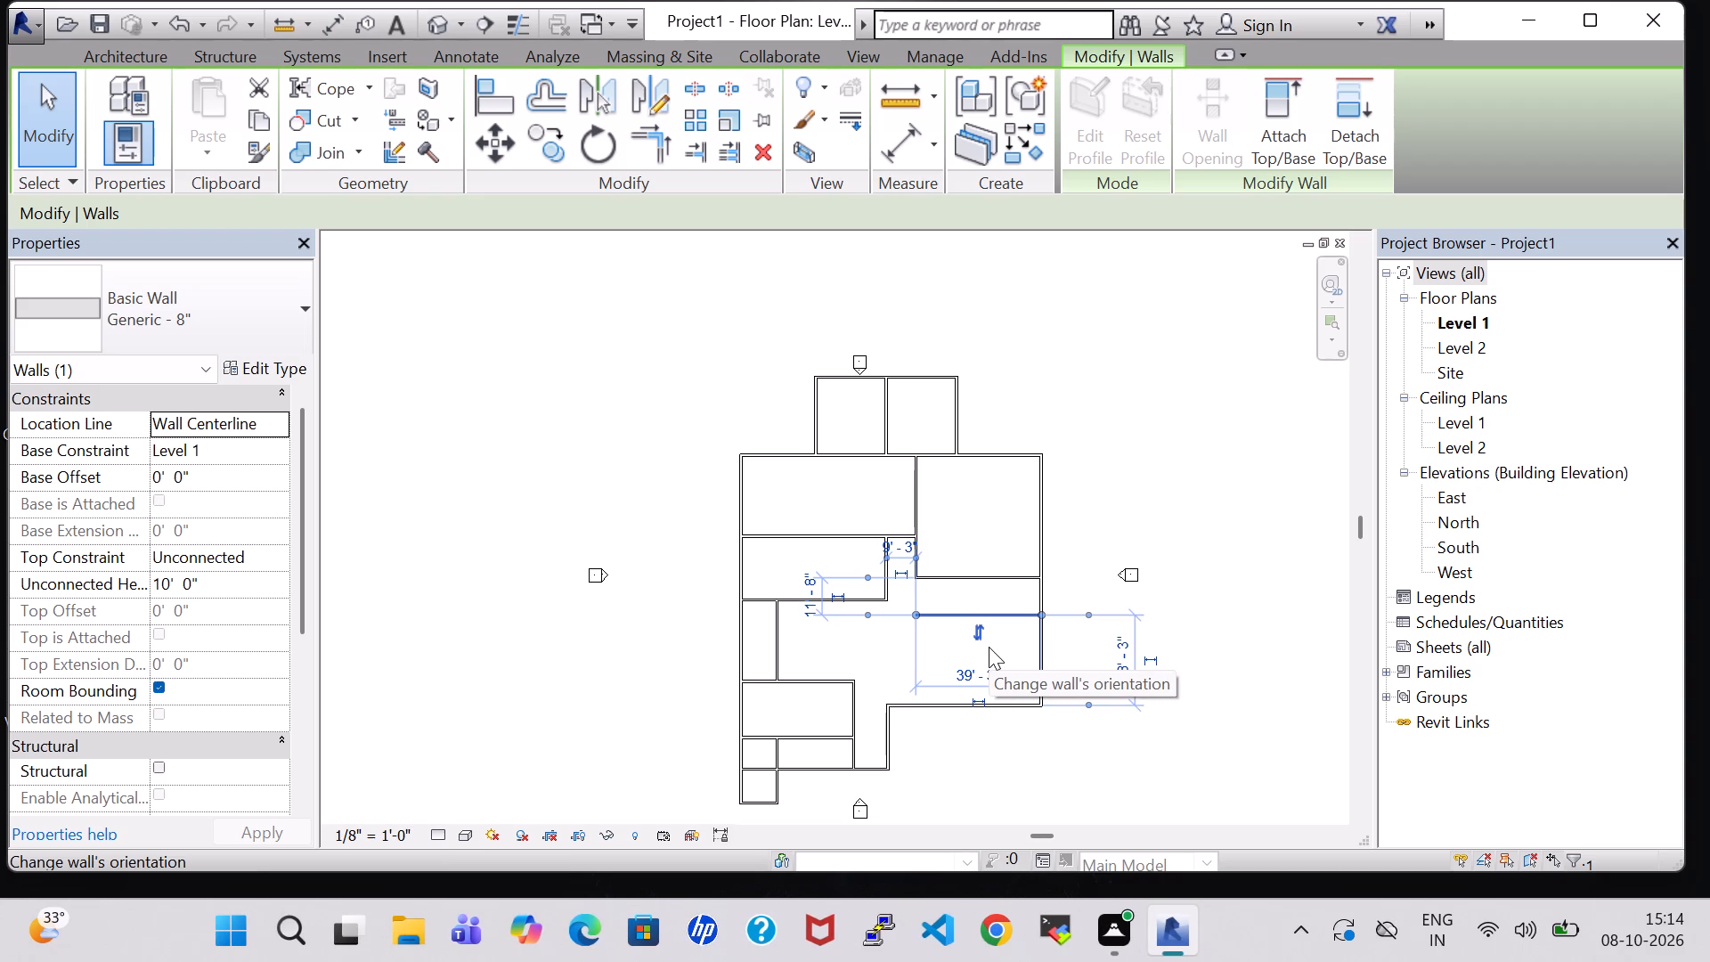
{"action": "left_click", "coordinate": [1248, 660]}
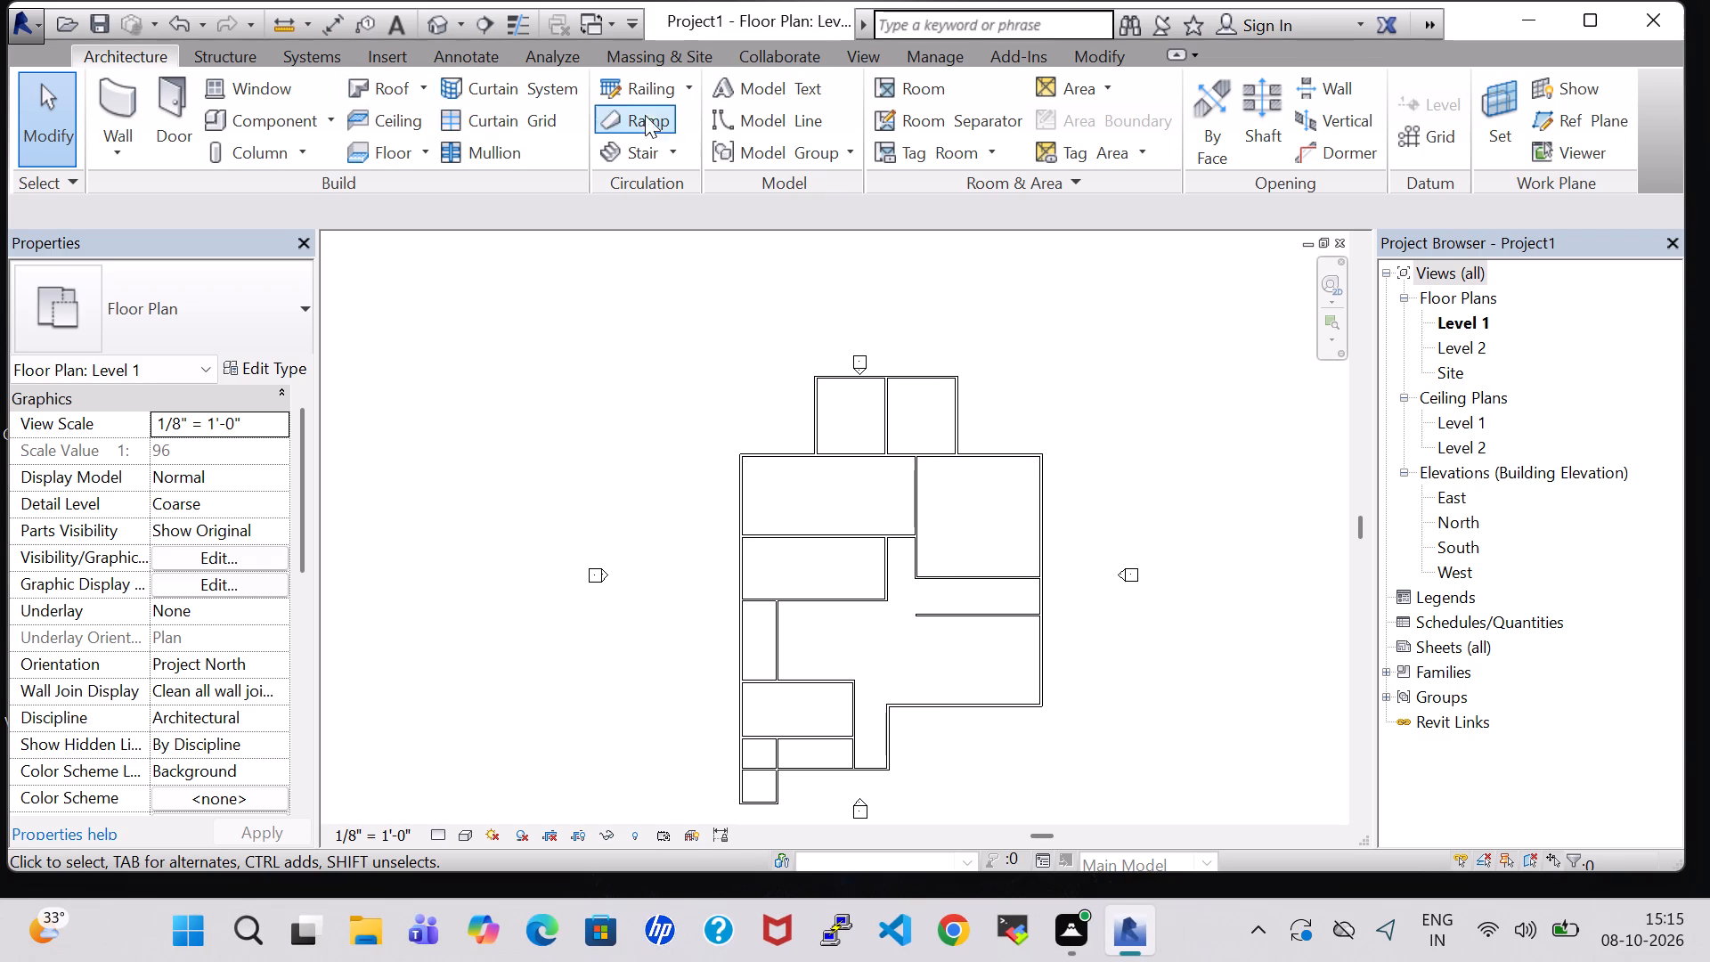
Draw room separation lines from the midpoint of the north projection's east wall 26' 6" east, and south to the building's northeast corner.
{"action": "left_click", "coordinate": [898, 110]}
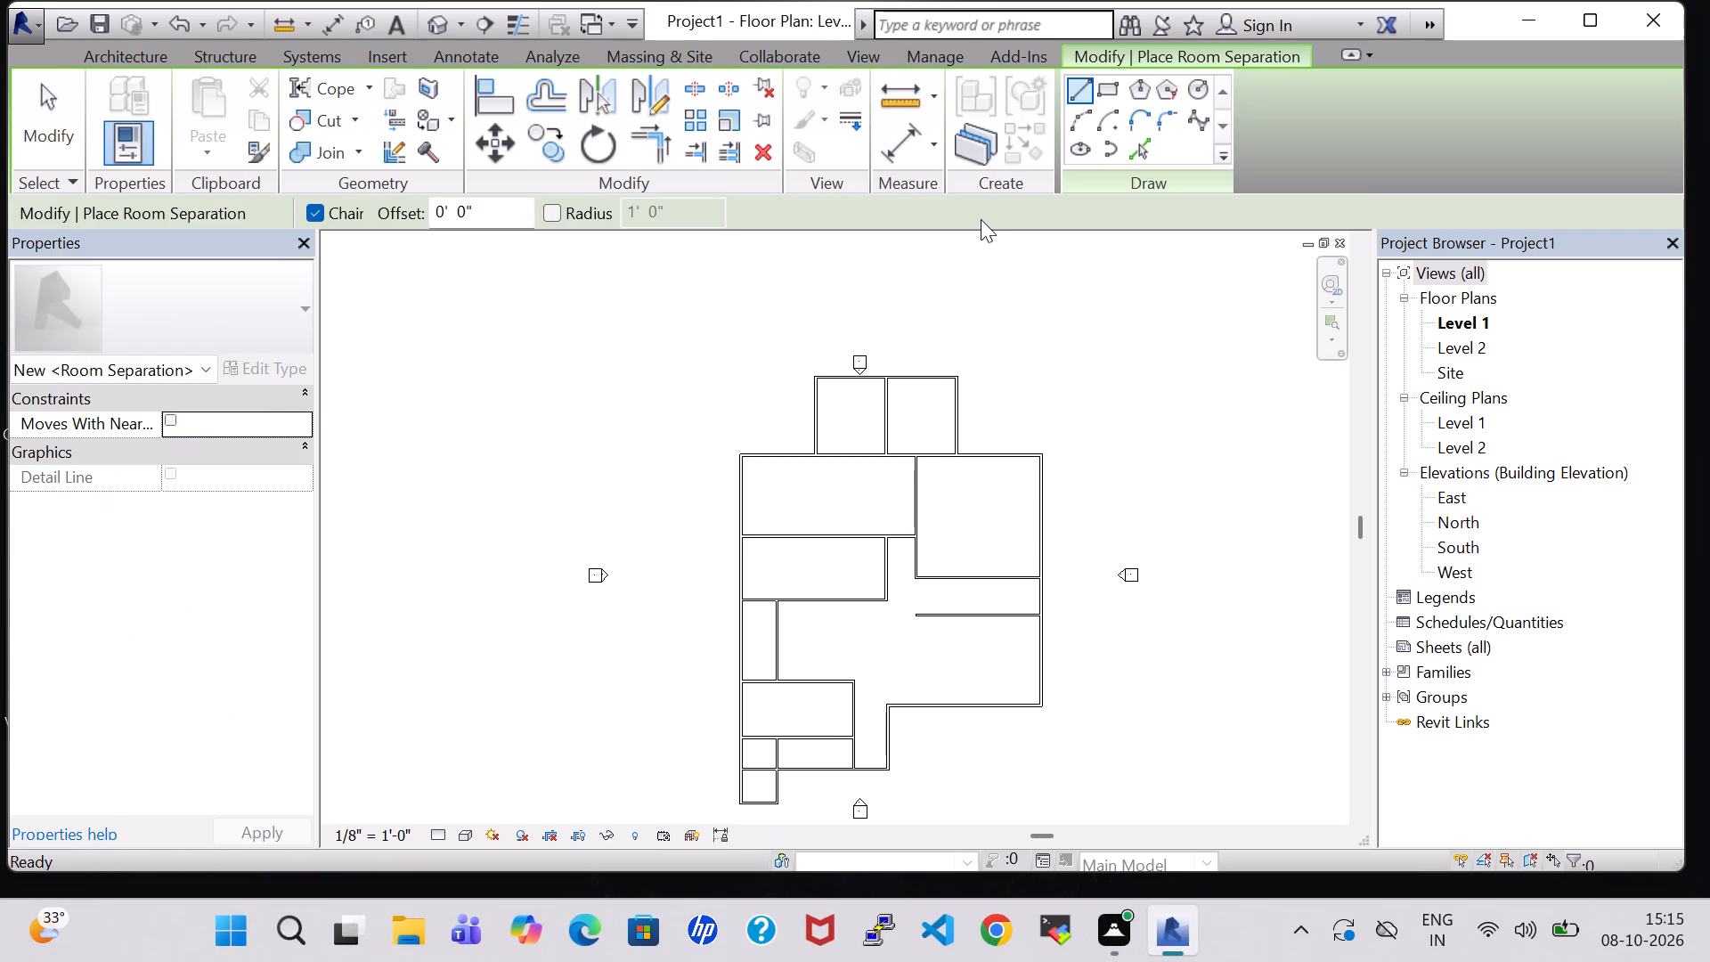
{"action": "left_click", "coordinate": [954, 421]}
{"action": "left_click", "coordinate": [1043, 420]}
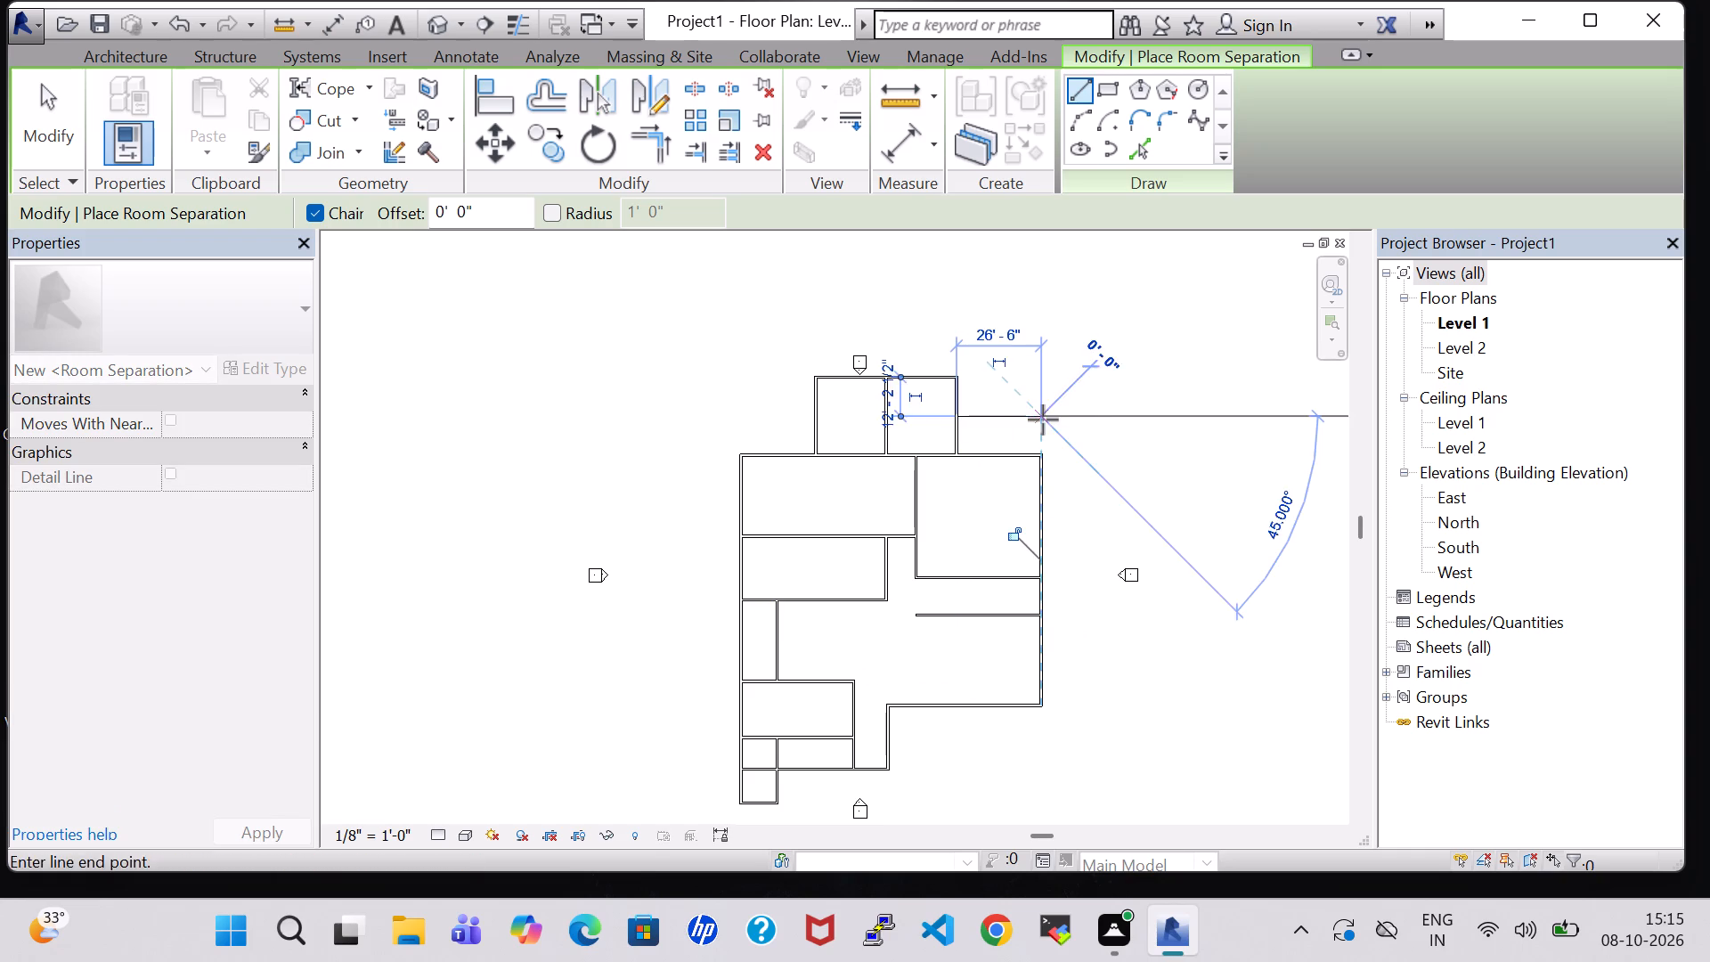
{"action": "left_click", "coordinate": [1043, 446]}
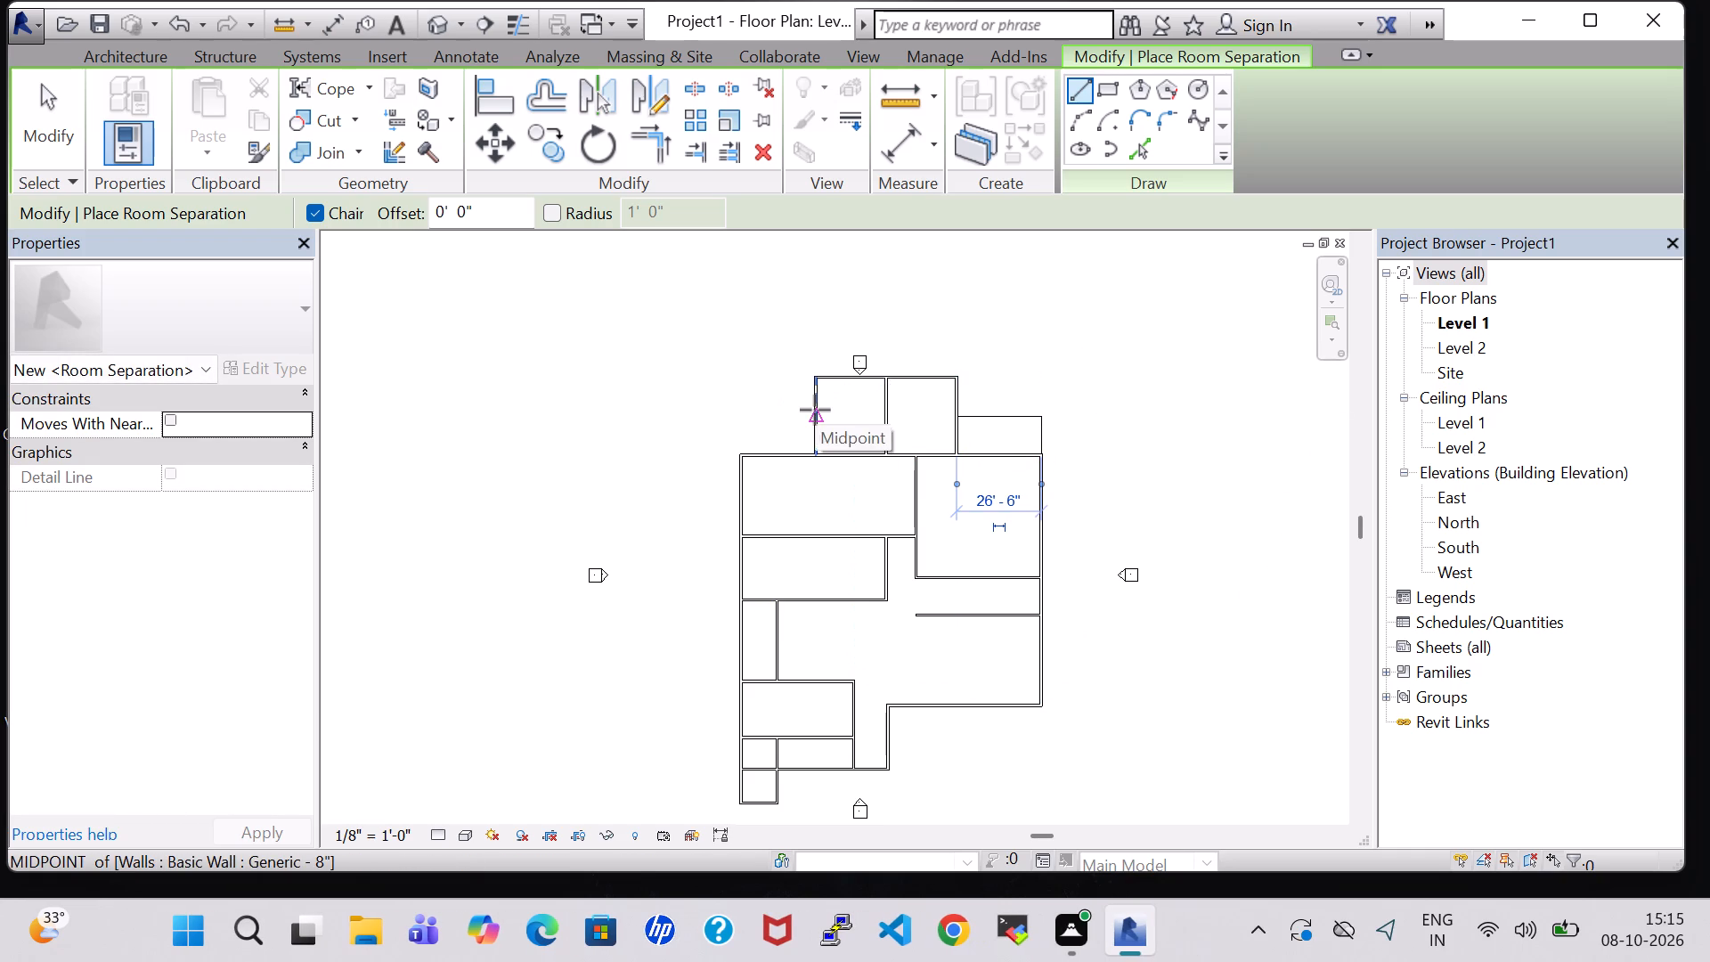
Draw room separation lines from the midpoint of the north projection's west wall west, and south to the building's northwest corner.
{"action": "left_click", "coordinate": [816, 414]}
{"action": "left_click", "coordinate": [739, 417]}
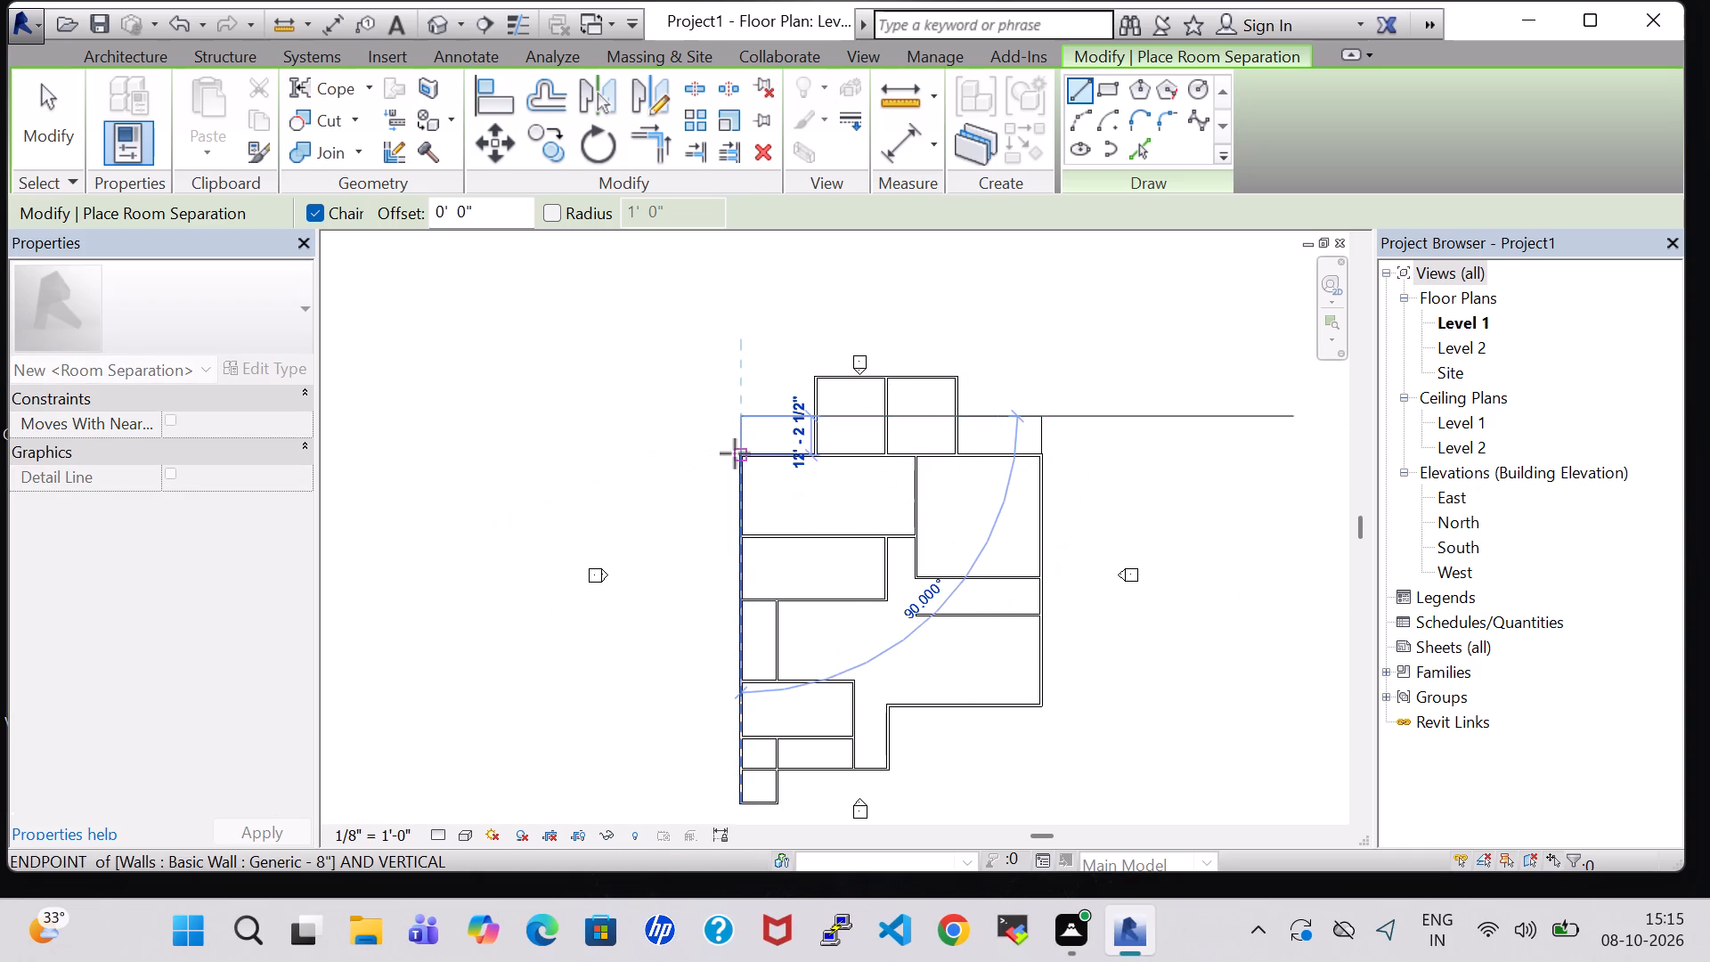
{"action": "left_click", "coordinate": [735, 453]}
{"action": "key", "text": "Escape"}
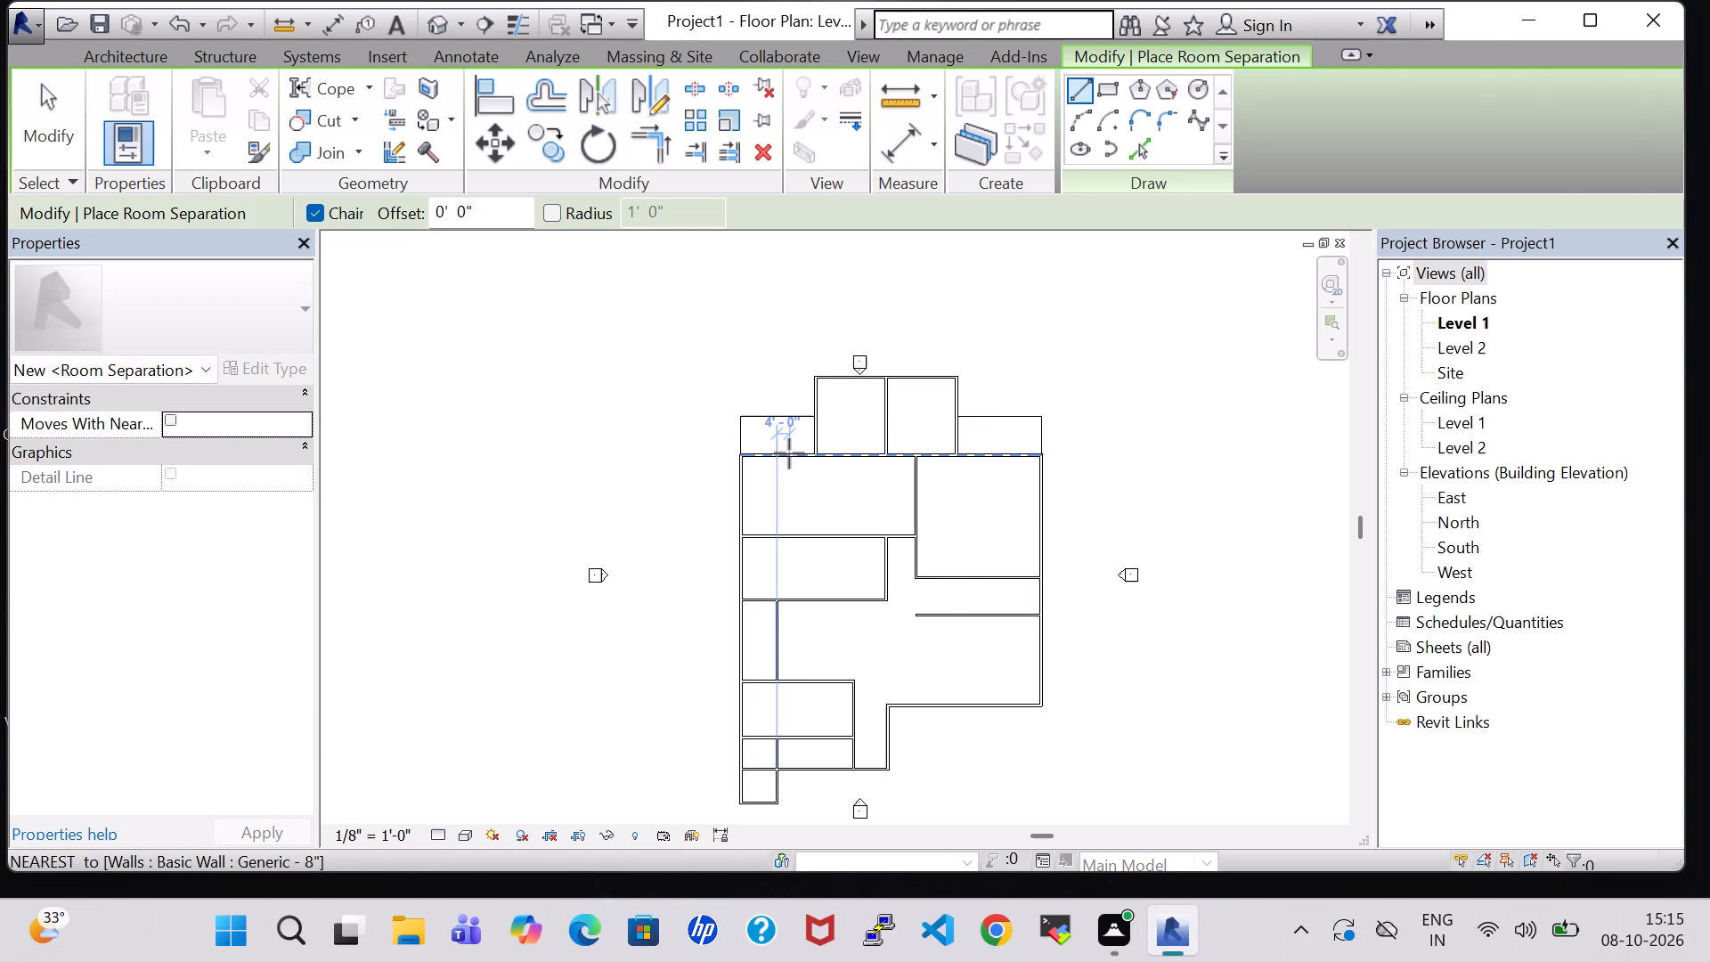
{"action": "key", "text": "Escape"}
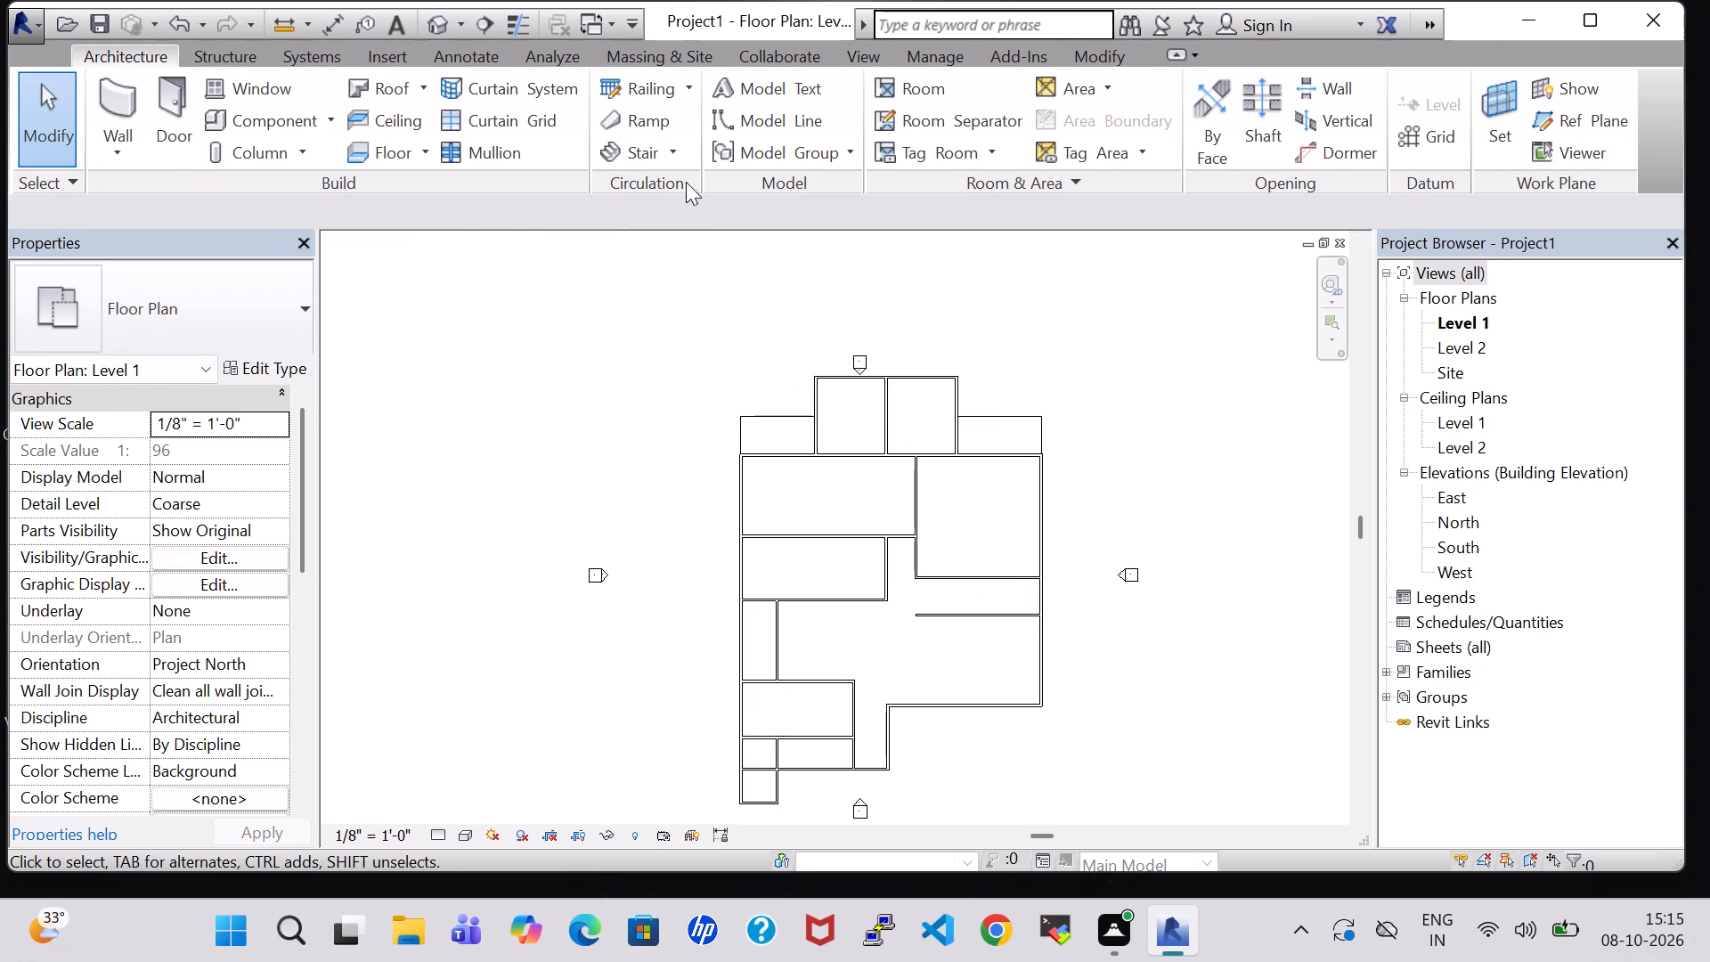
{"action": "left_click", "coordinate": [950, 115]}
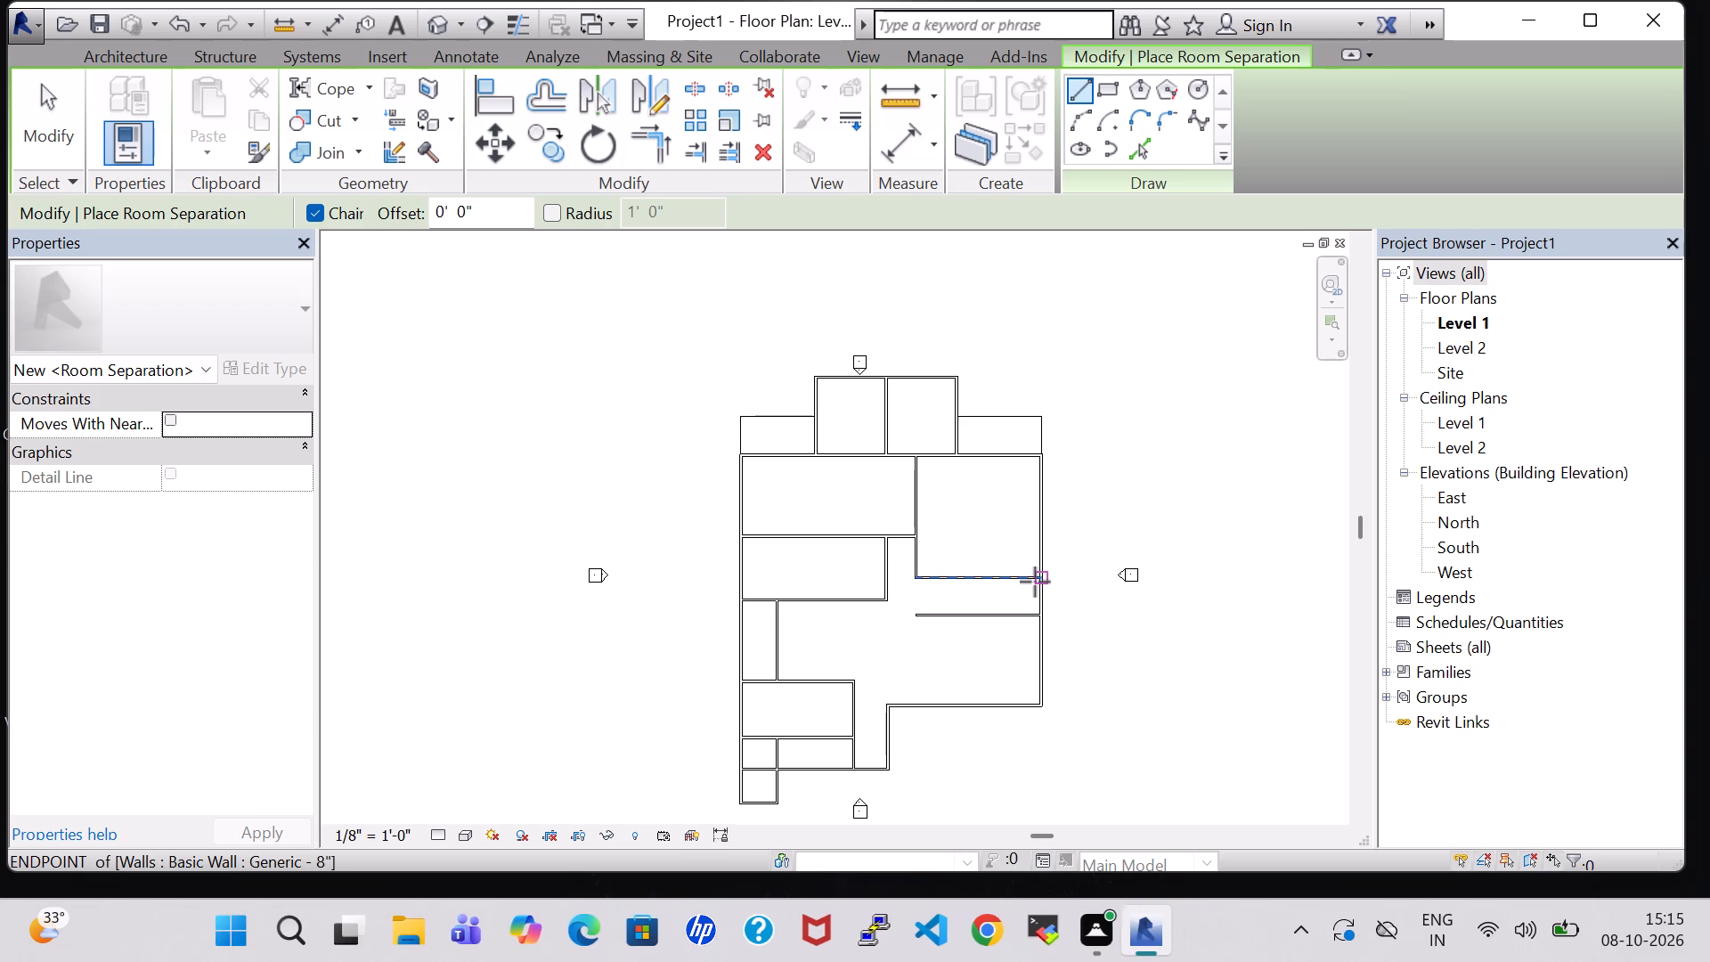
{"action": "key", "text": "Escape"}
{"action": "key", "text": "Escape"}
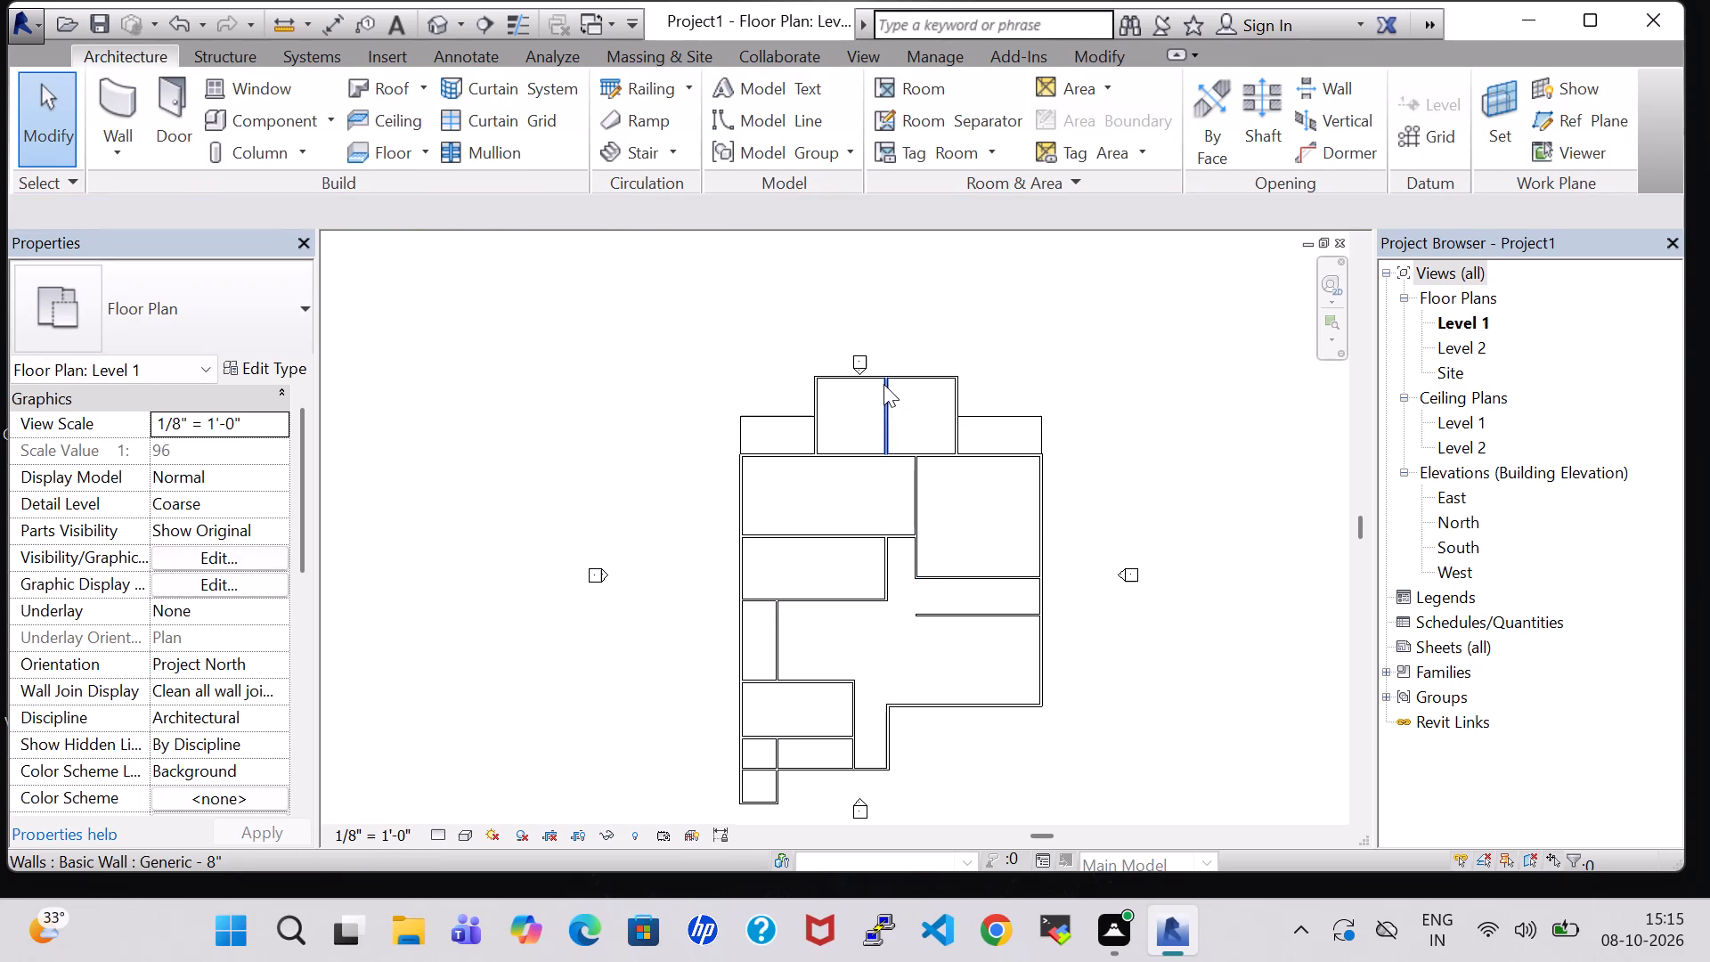
Place a Single-Flush 36" x 84" door in the south wall of the north projection's west room, 3' 0" from the central partition.
{"action": "left_click", "coordinate": [183, 128]}
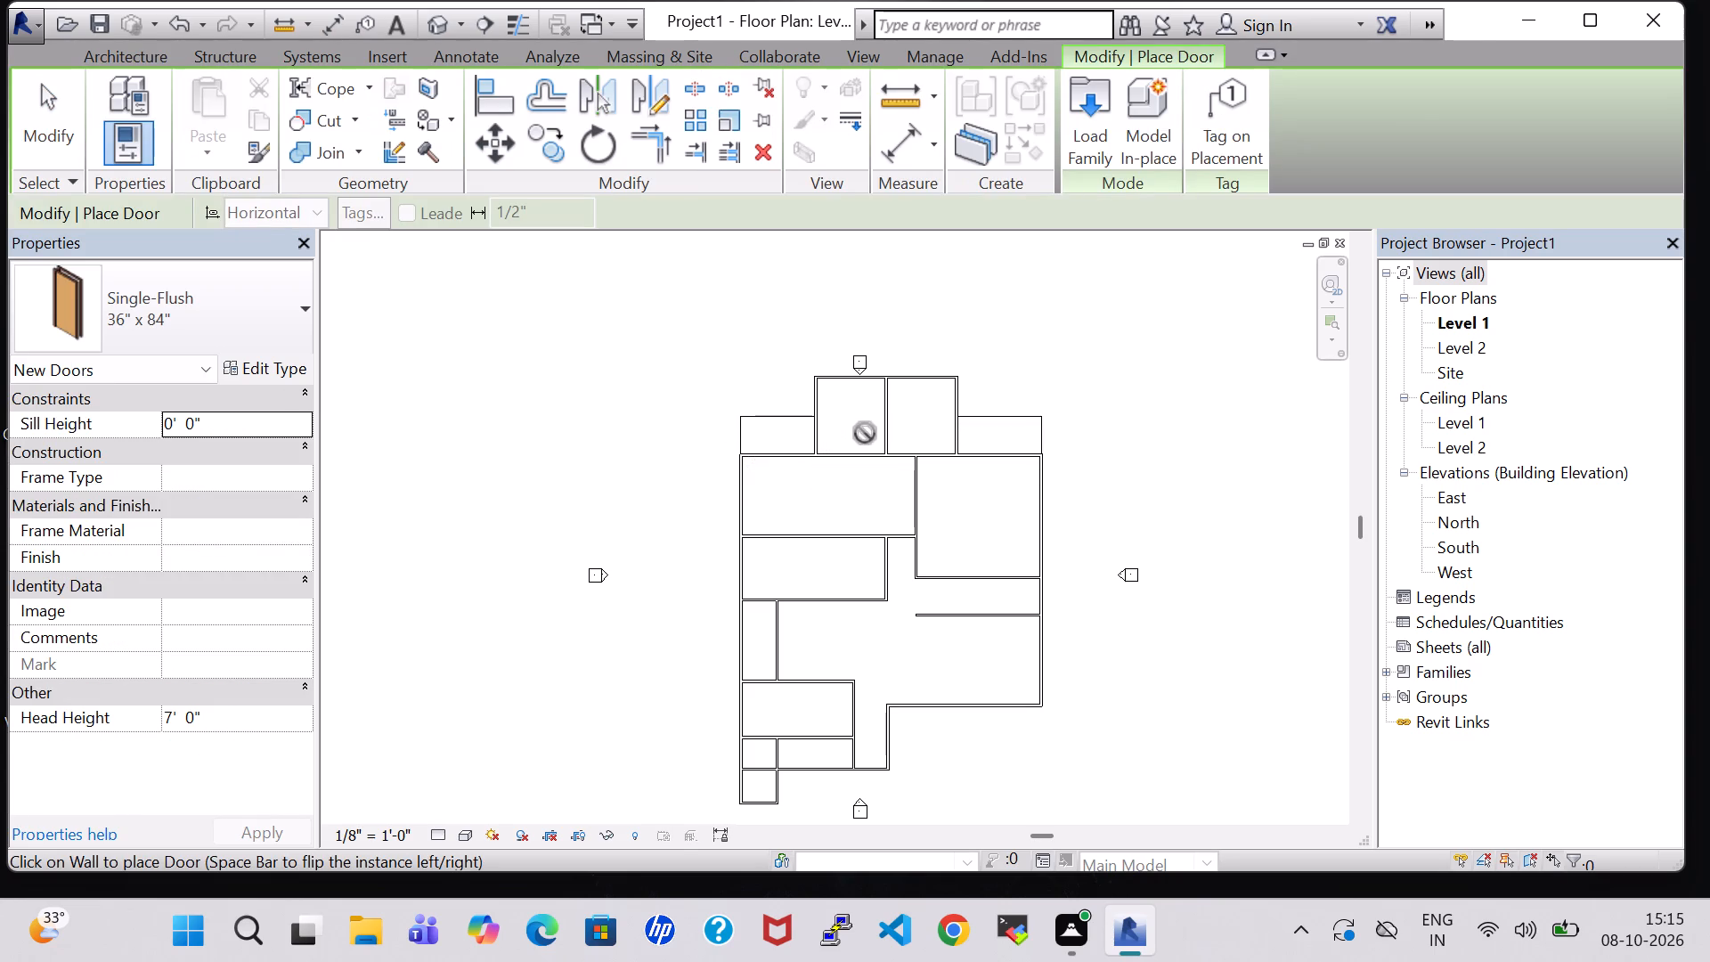
{"action": "left_click", "coordinate": [296, 304]}
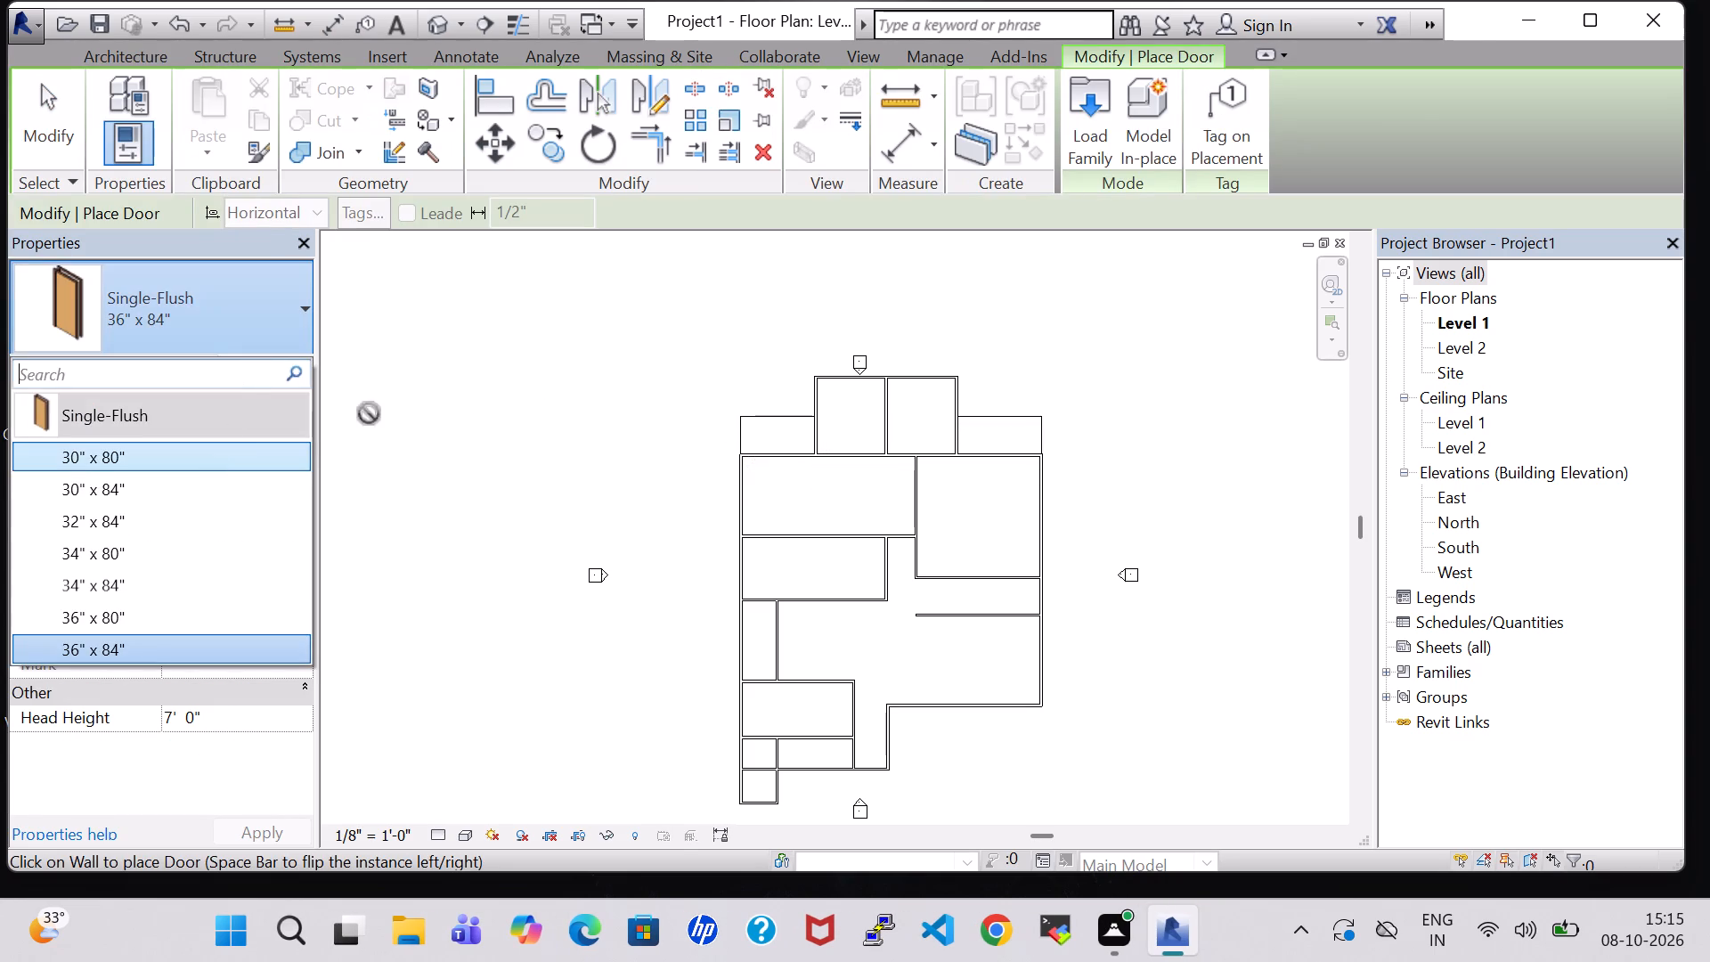
{"action": "scroll", "coordinate": [869, 448], "scroll_direction": "up", "scroll_amount": 7}
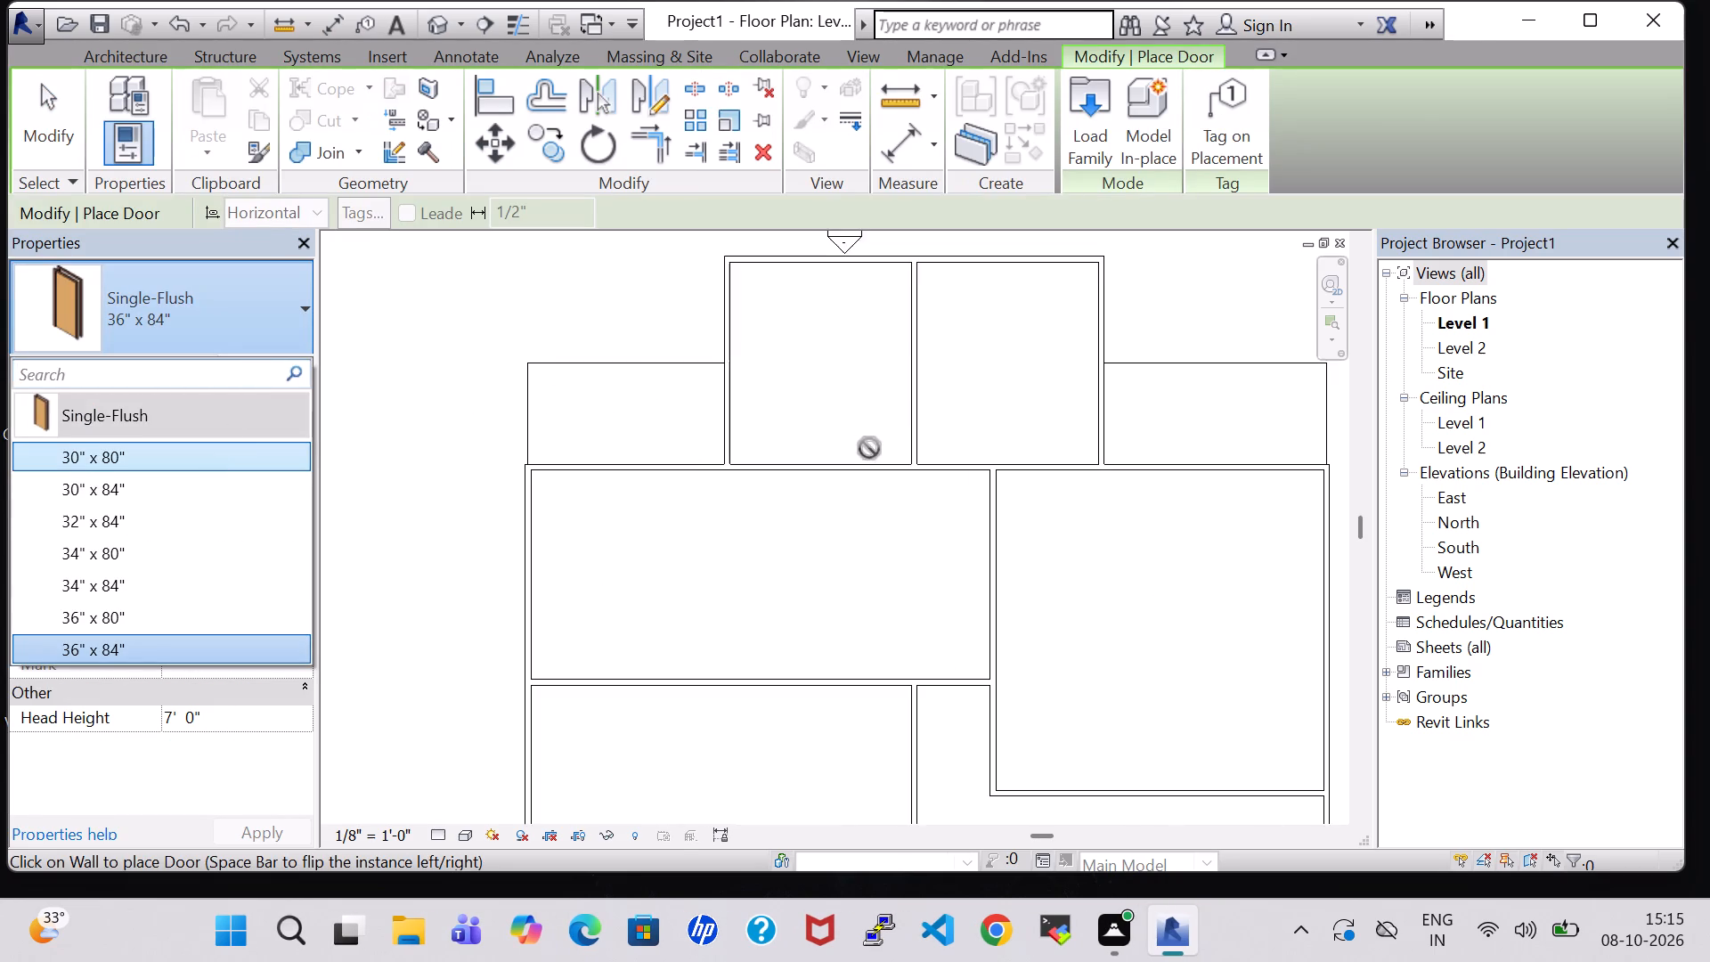
{"action": "left_click_drag", "start_coordinate": [883, 464], "coordinate": [889, 480]}
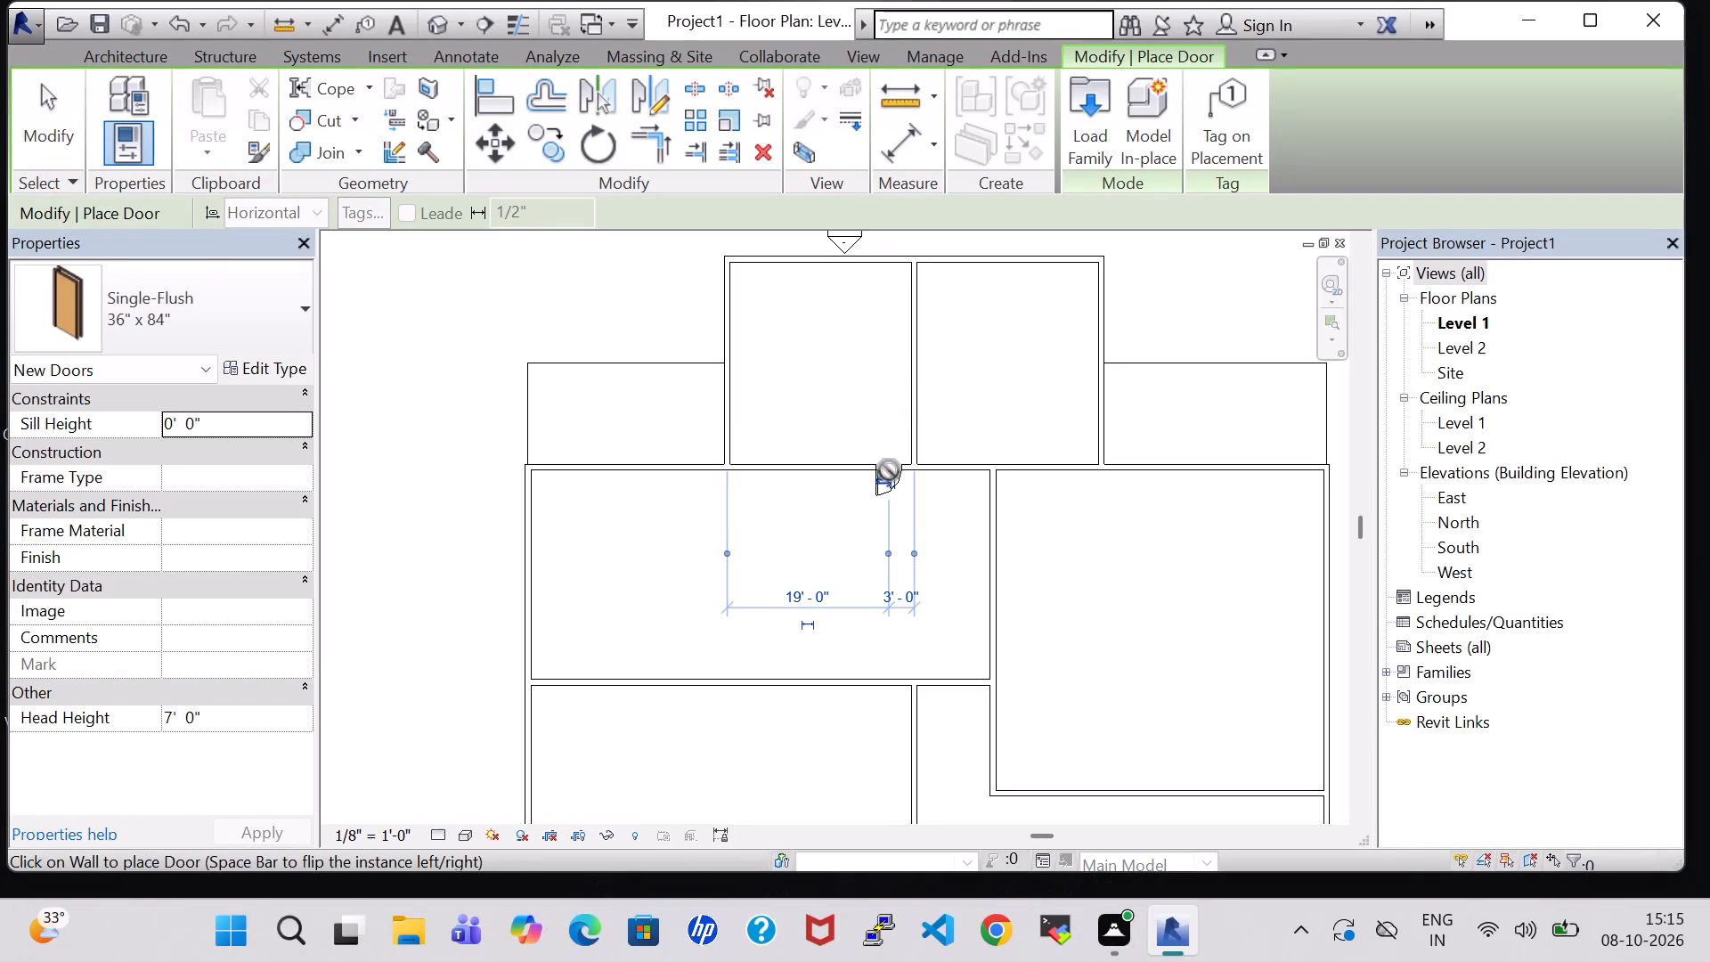
{"action": "key", "text": "Escape"}
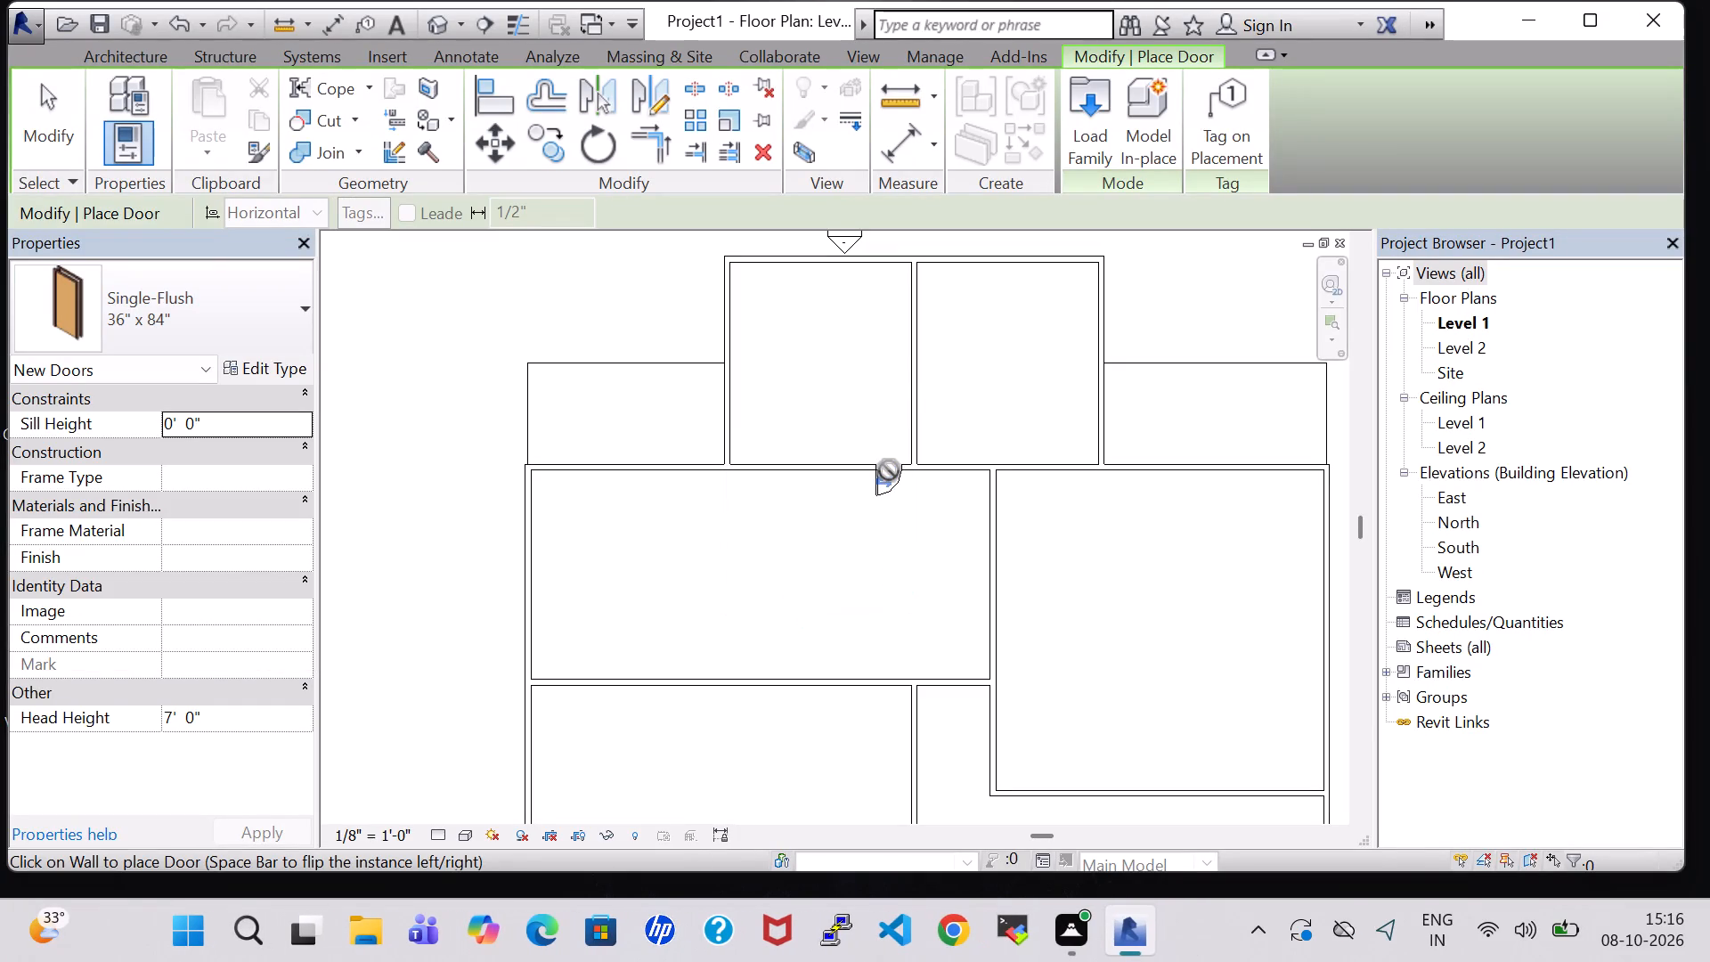
{"action": "key", "text": "Escape"}
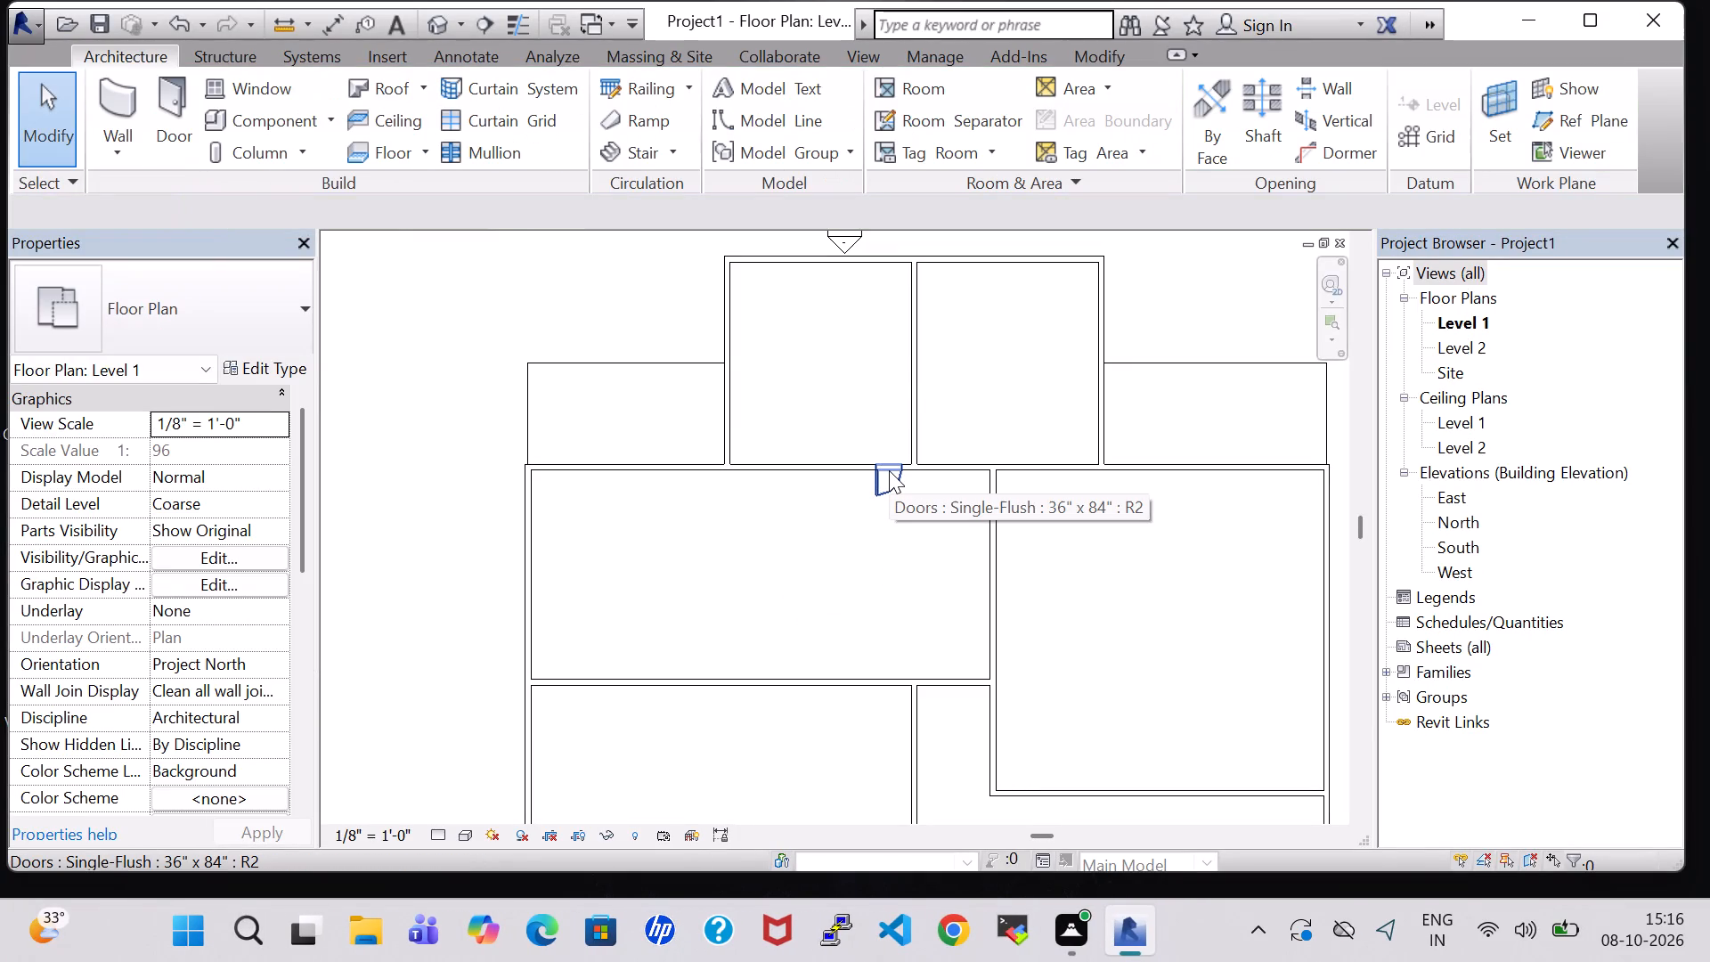
Flip the new door to swing north into the projection room and nudge it east until it is 2' 4" from the partition.
{"action": "key", "text": "space"}
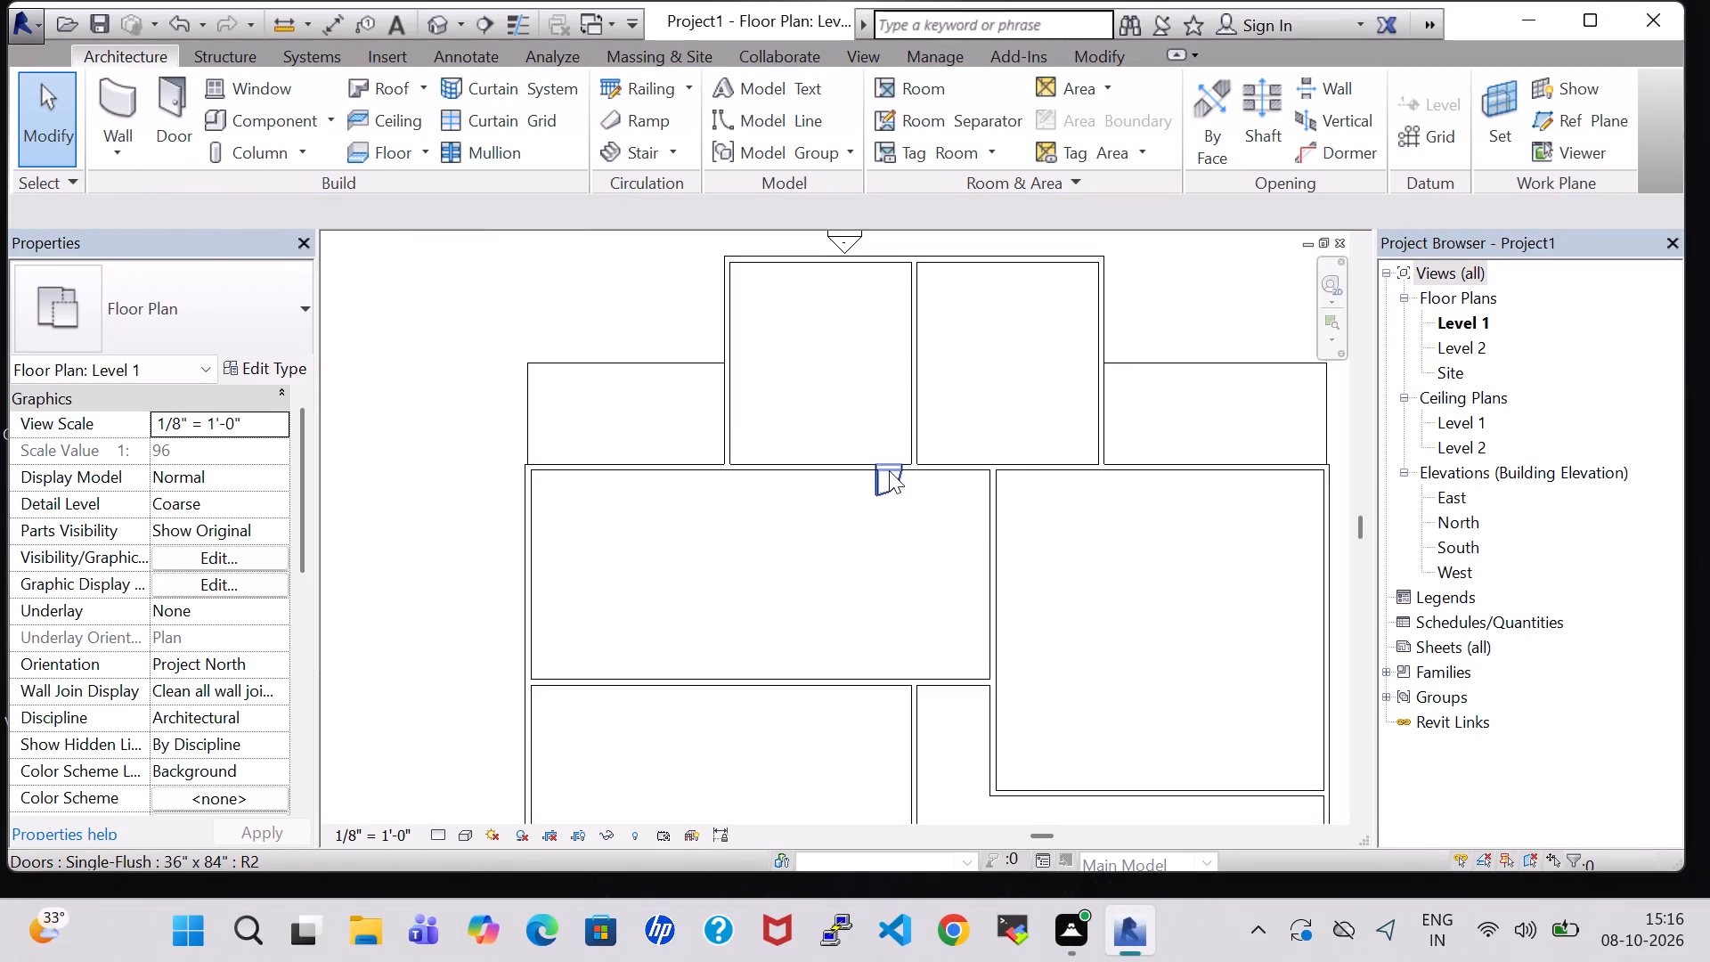
{"action": "key", "text": "space"}
{"action": "left_click", "coordinate": [889, 470]}
{"action": "key", "text": "space"}
{"action": "key", "text": "space"}
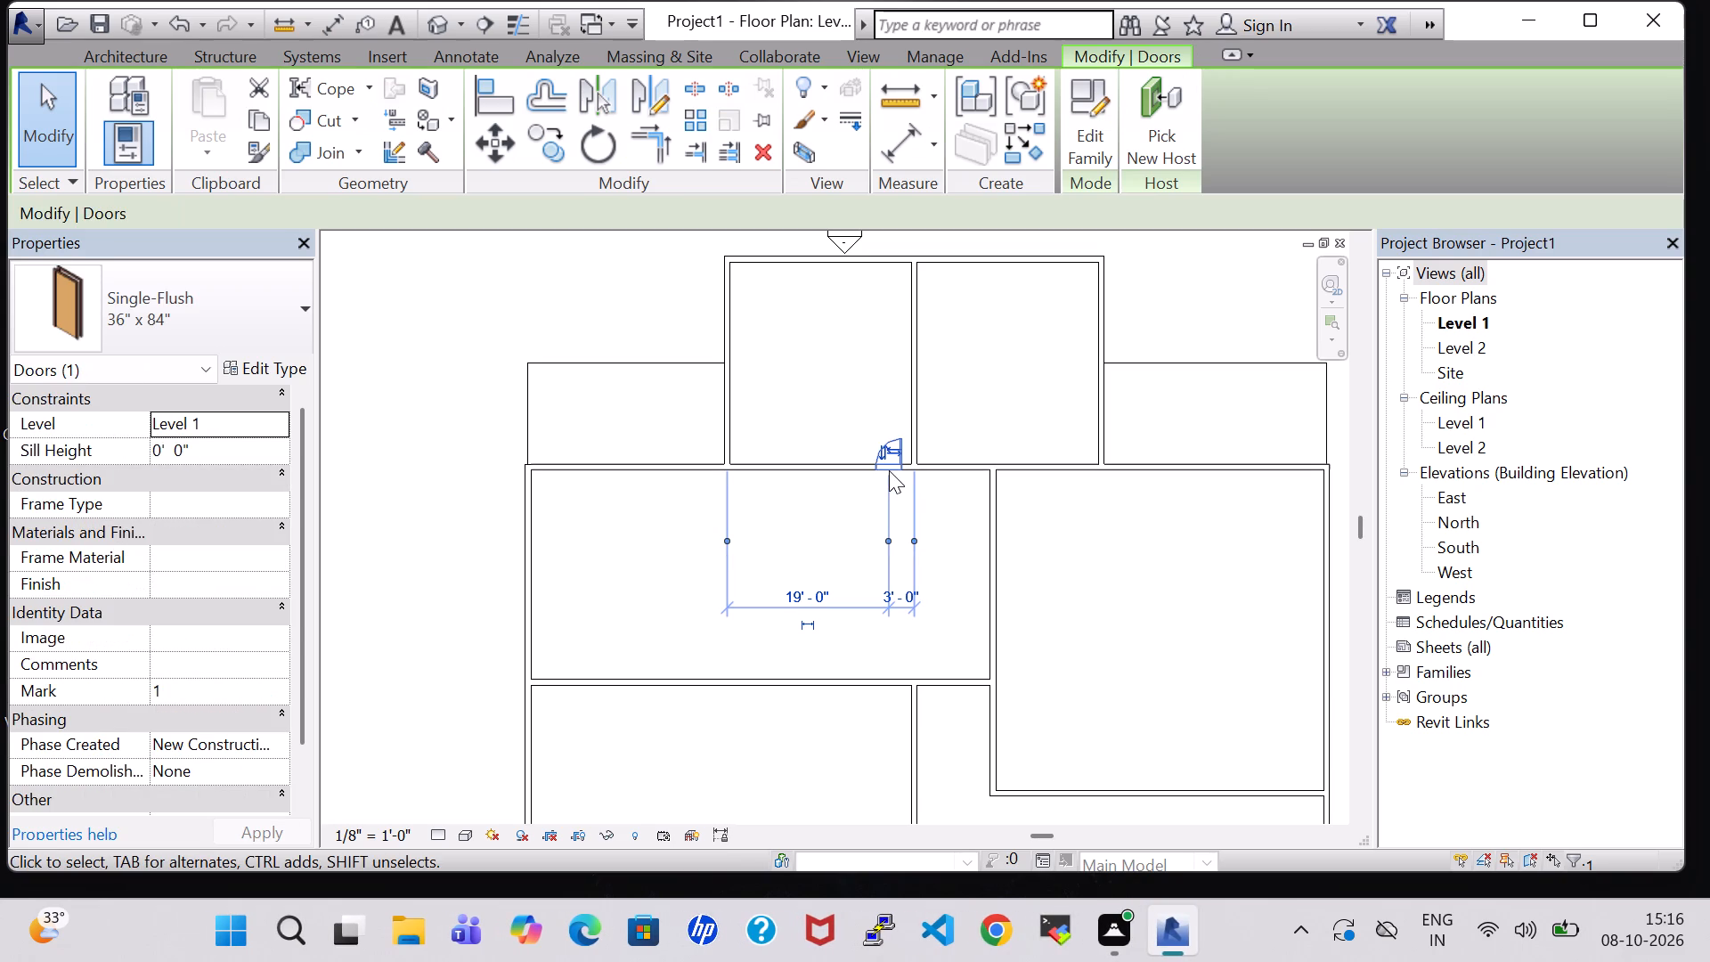
{"action": "key", "text": "Right"}
{"action": "key", "text": "Right"}
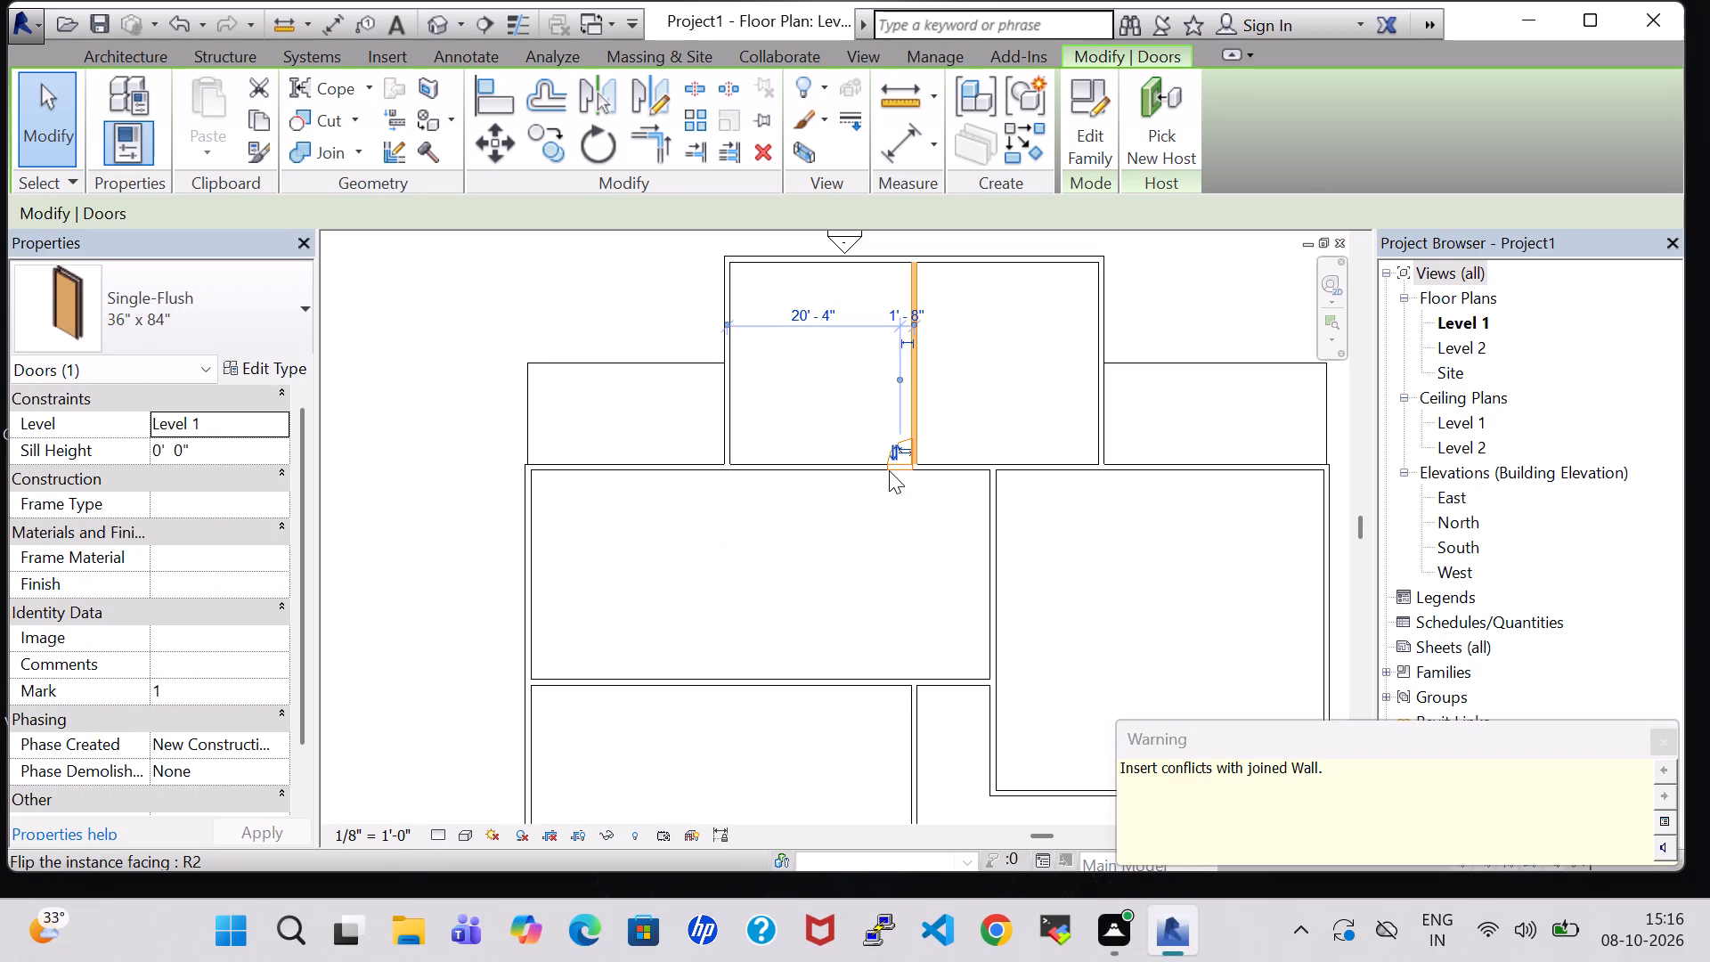
{"action": "key", "text": "Left"}
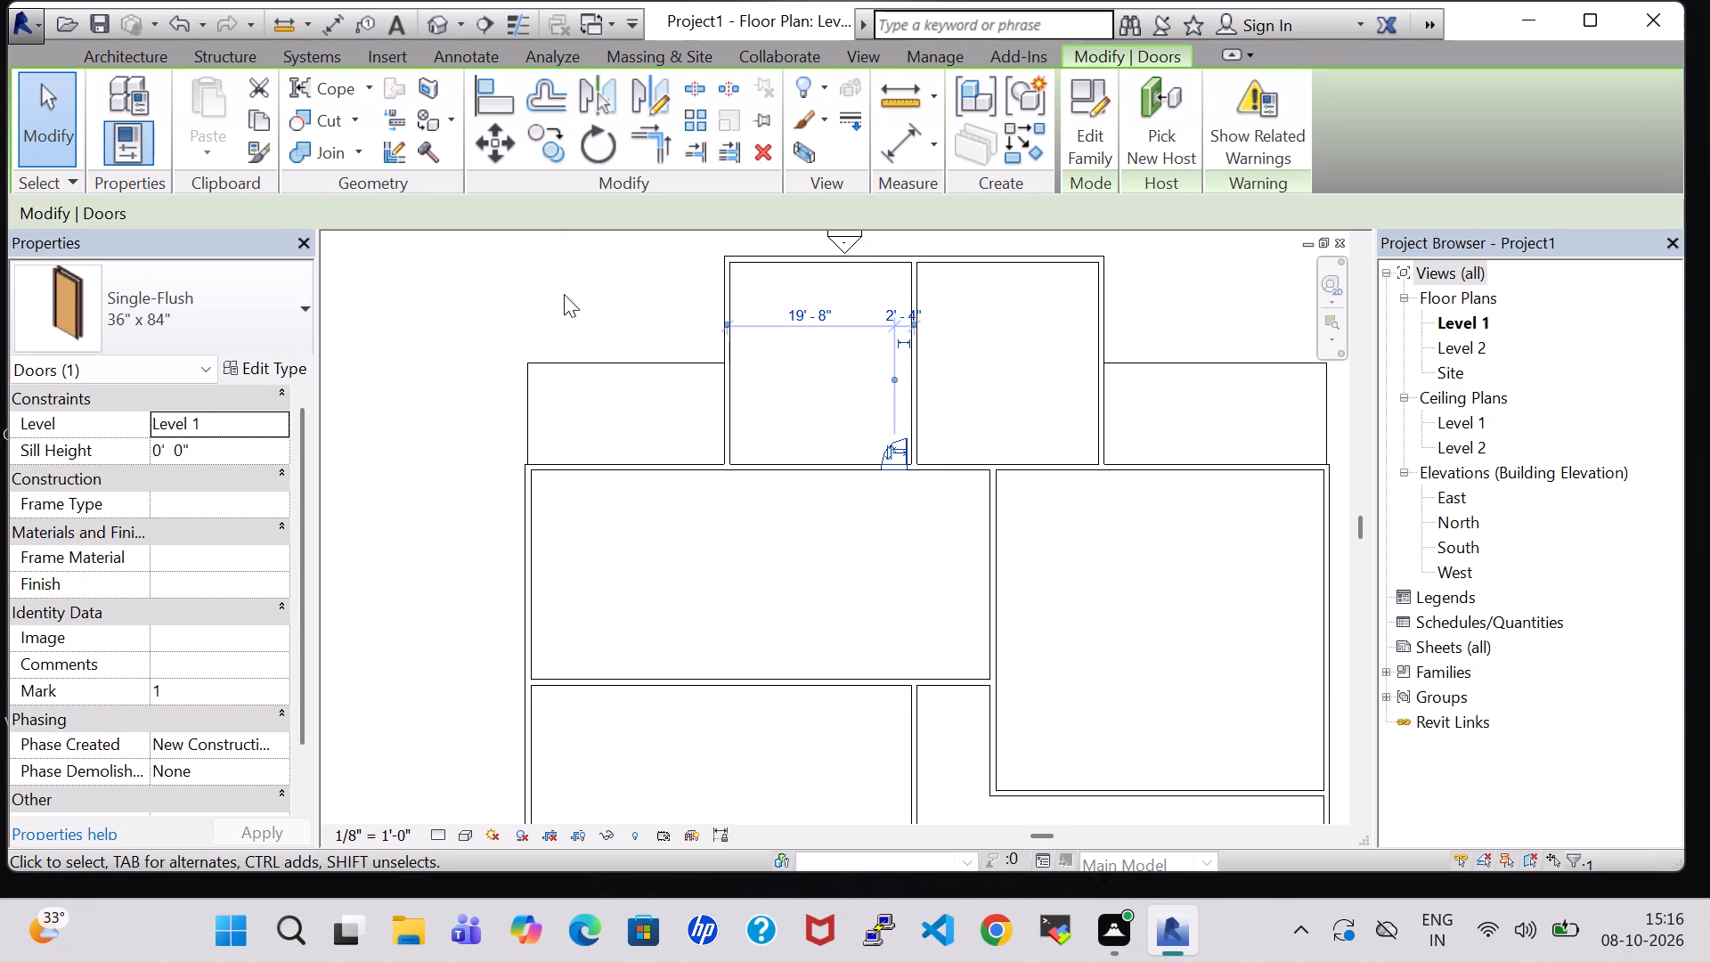
{"action": "left_click", "coordinate": [564, 294]}
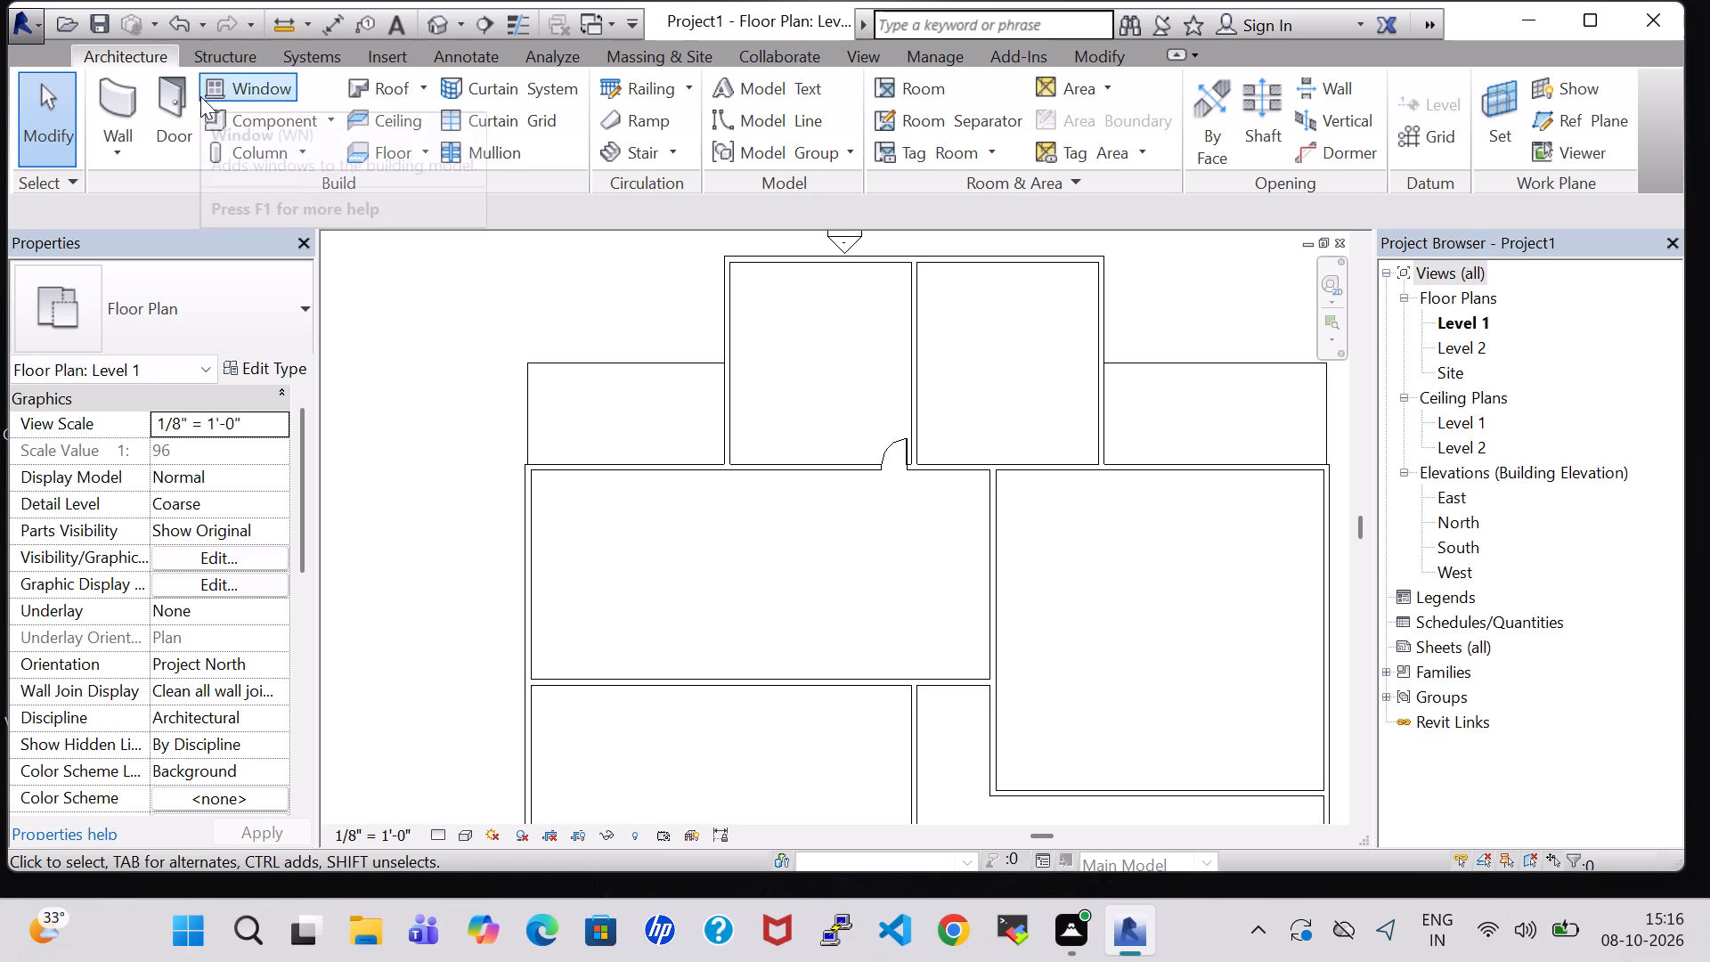
Place a Single-Flush 36" x 84" door in the projection's east room south wall, swinging north, 2' 3" from its east wall.
{"action": "left_click", "coordinate": [166, 92]}
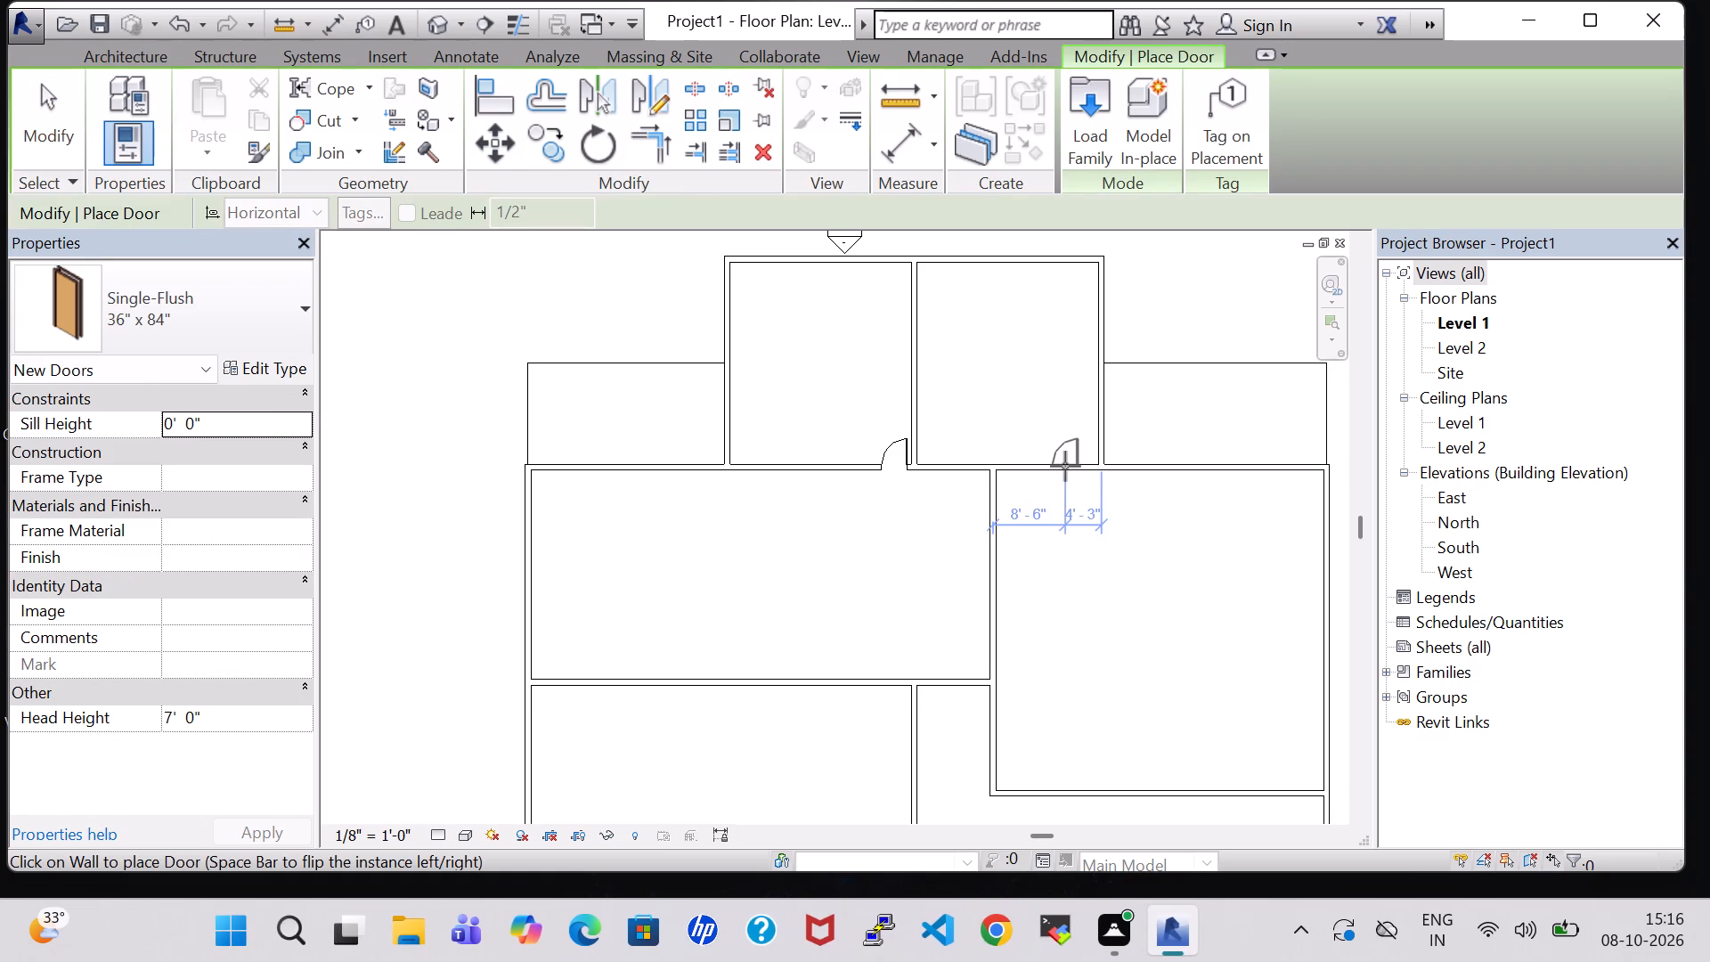
{"action": "scroll", "coordinate": [1078, 466], "scroll_direction": "up", "scroll_amount": 8}
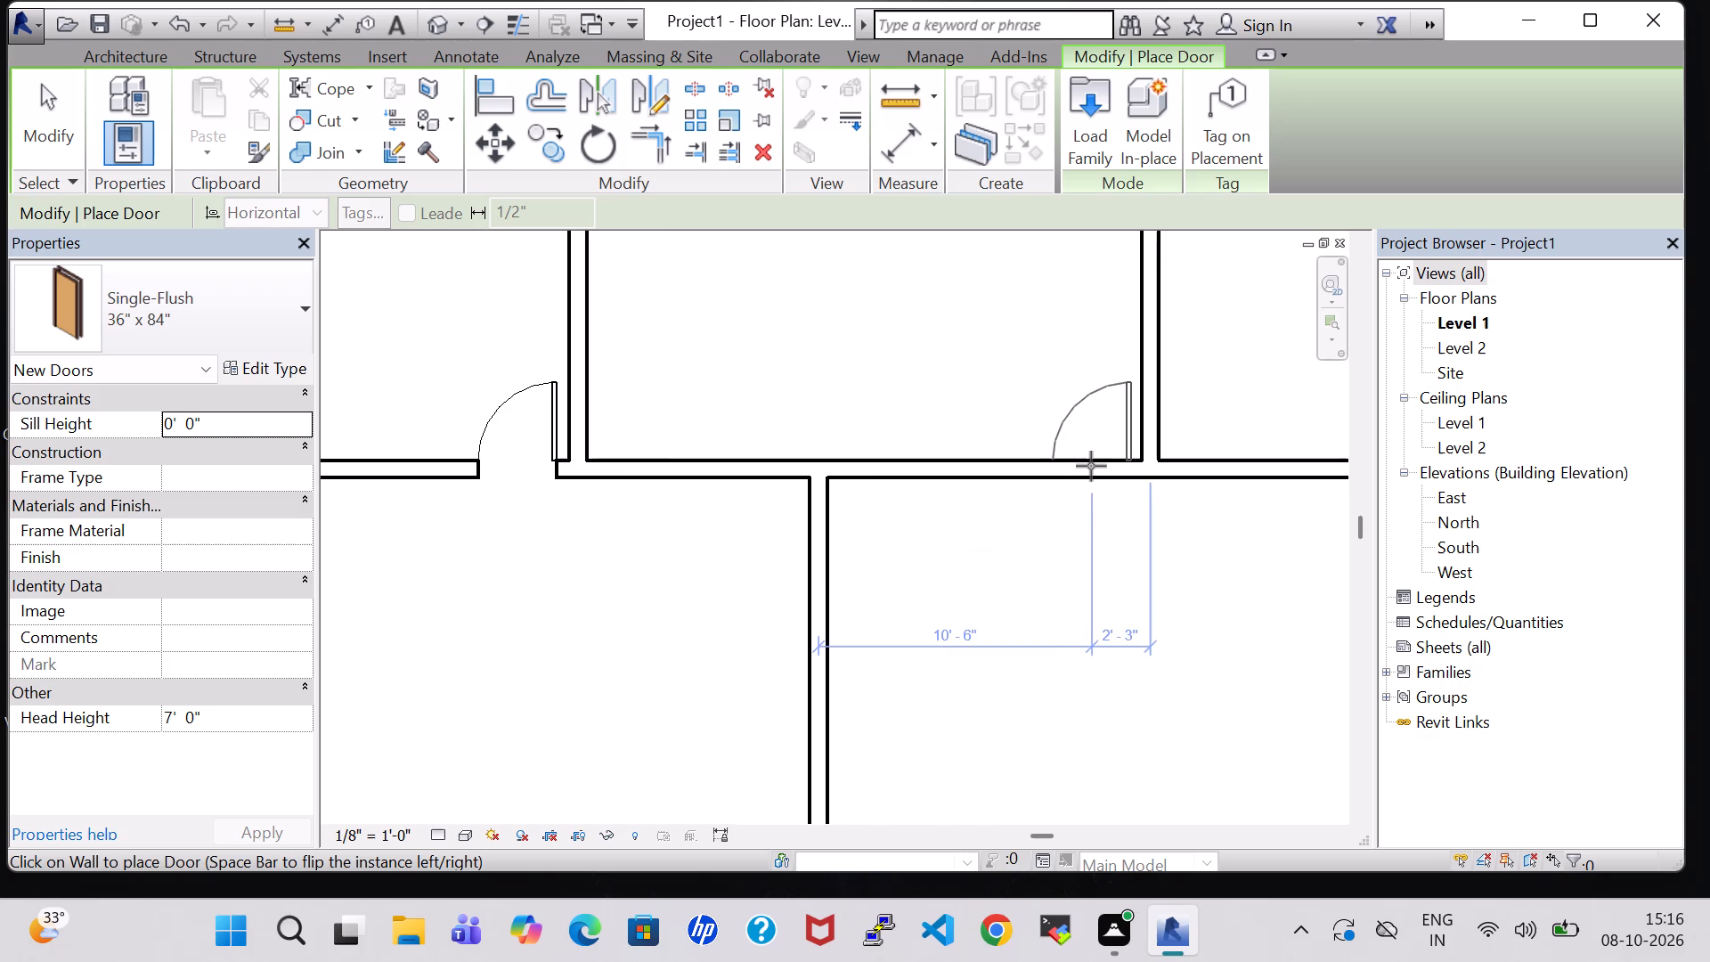
{"action": "left_click", "coordinate": [1091, 466]}
{"action": "key", "text": "Escape"}
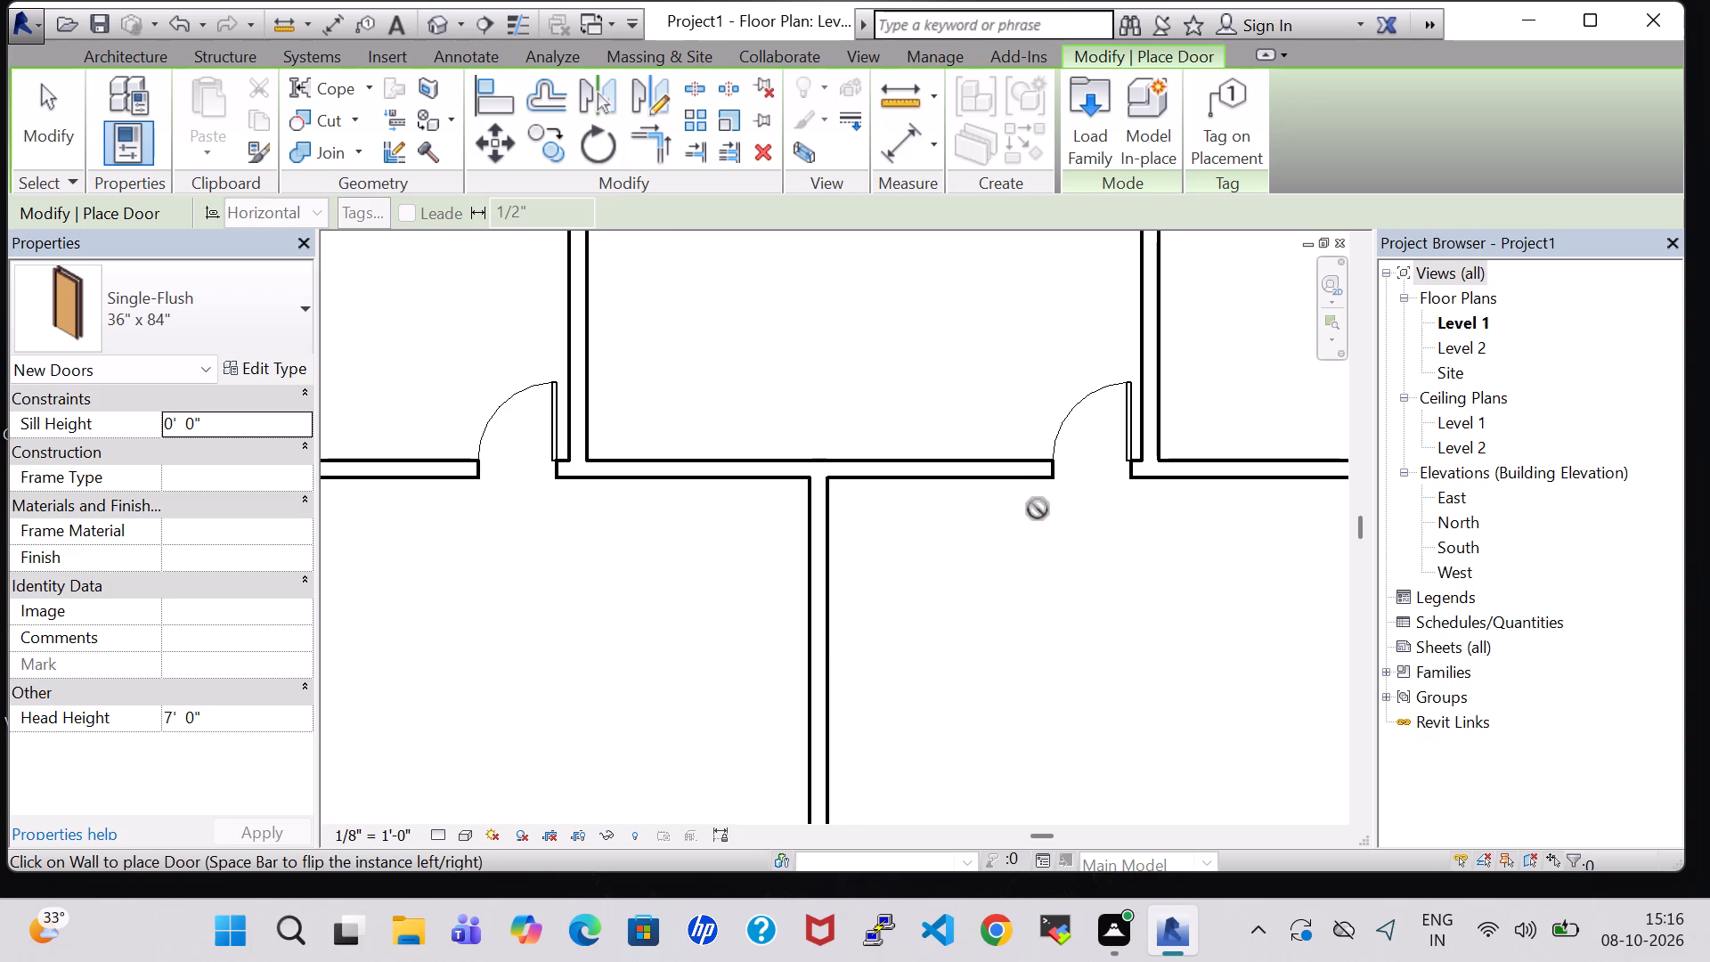
Place 36" x 84" doors in the northwest room's south wall, about 2' 8" from its east end, and in the northeast room's west wall.
{"action": "scroll", "coordinate": [1038, 509], "scroll_direction": "down", "scroll_amount": 6}
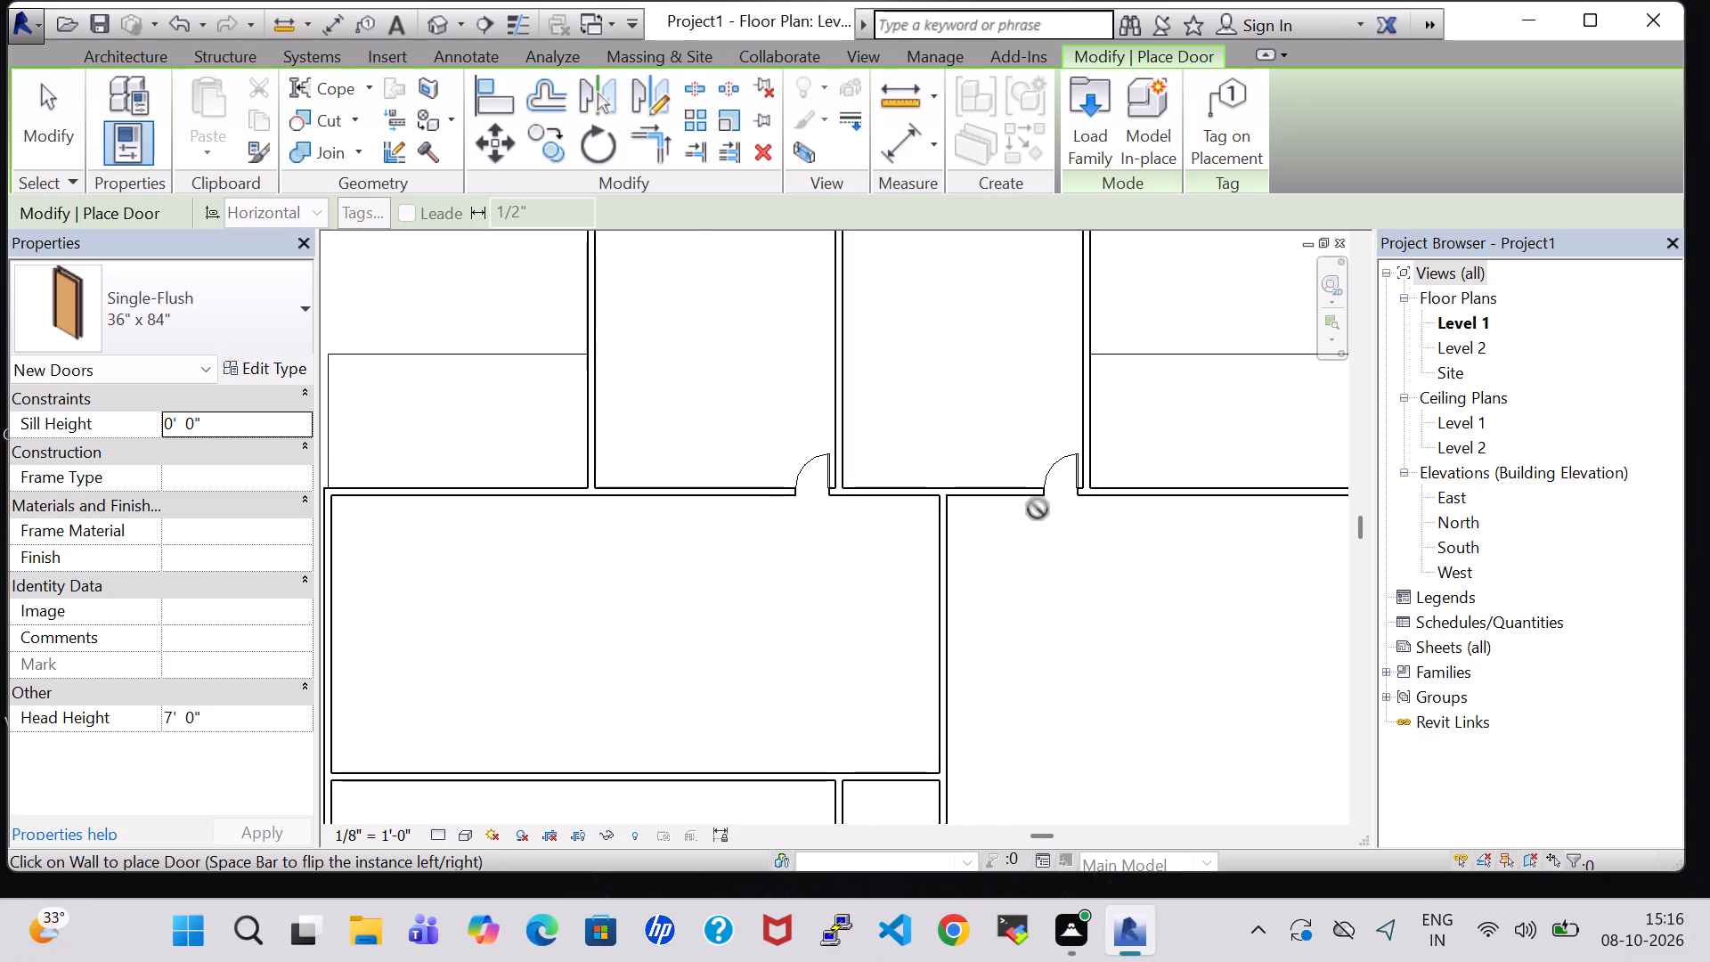
{"action": "scroll", "coordinate": [1038, 509], "scroll_direction": "down", "scroll_amount": 2}
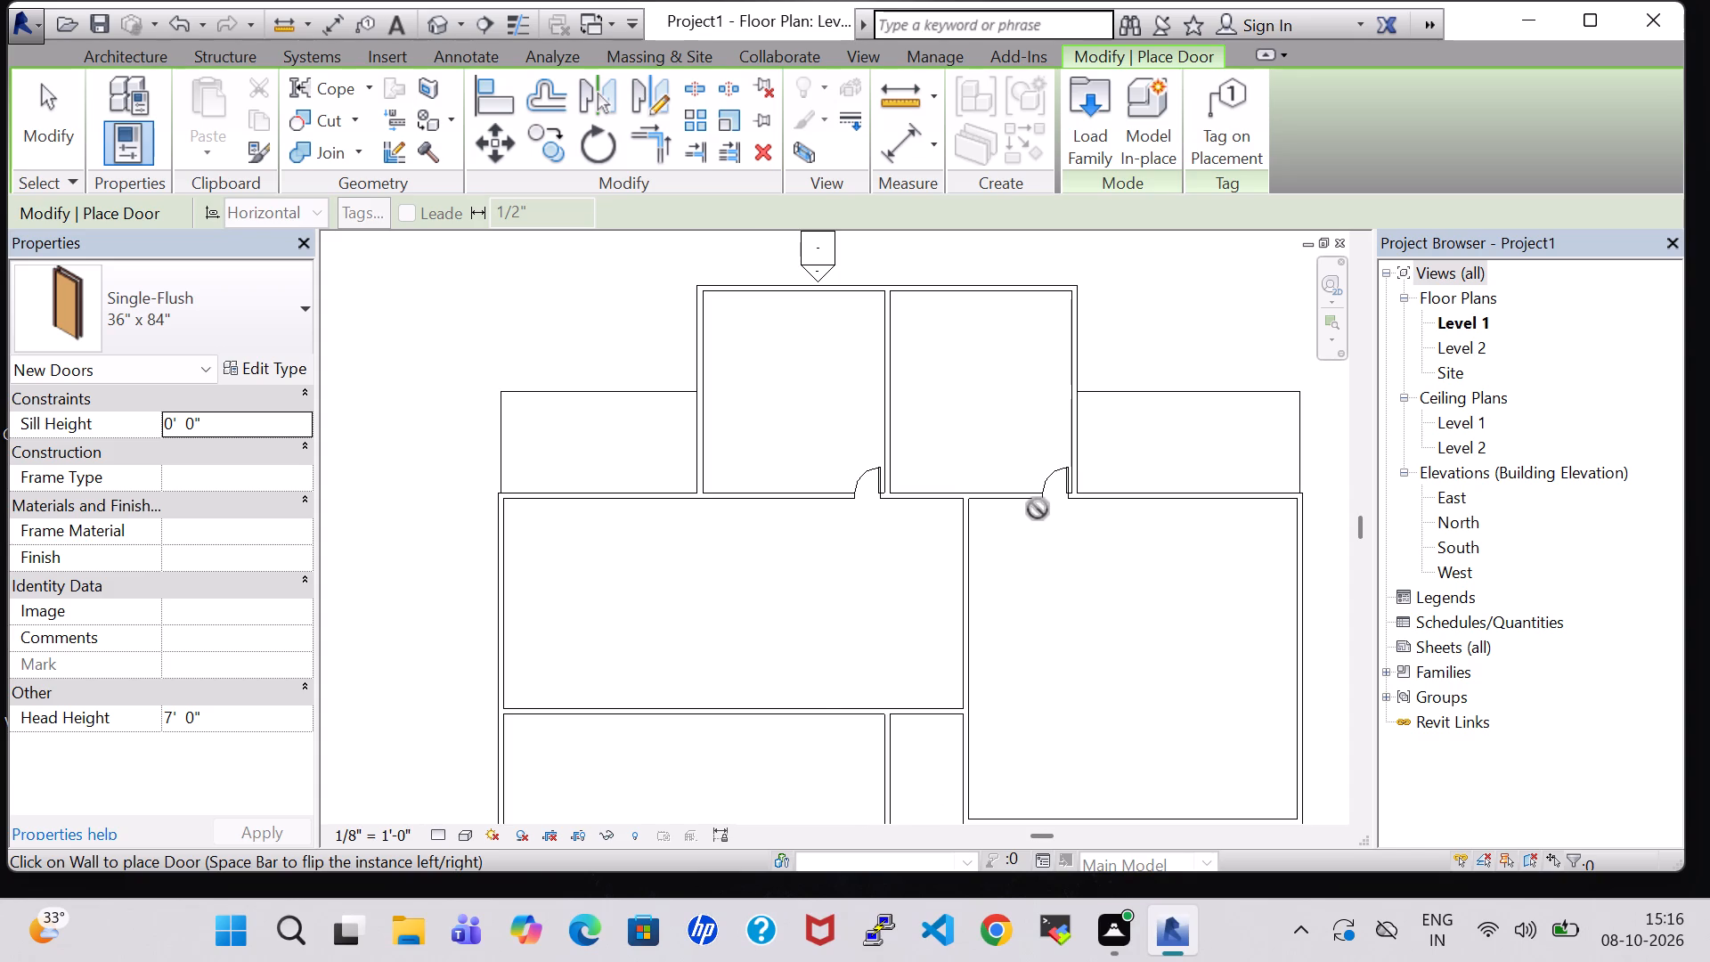
{"action": "scroll", "coordinate": [892, 678], "scroll_direction": "down", "scroll_amount": 2}
{"action": "middle_click_drag", "start_coordinate": [892, 678], "coordinate": [896, 498]}
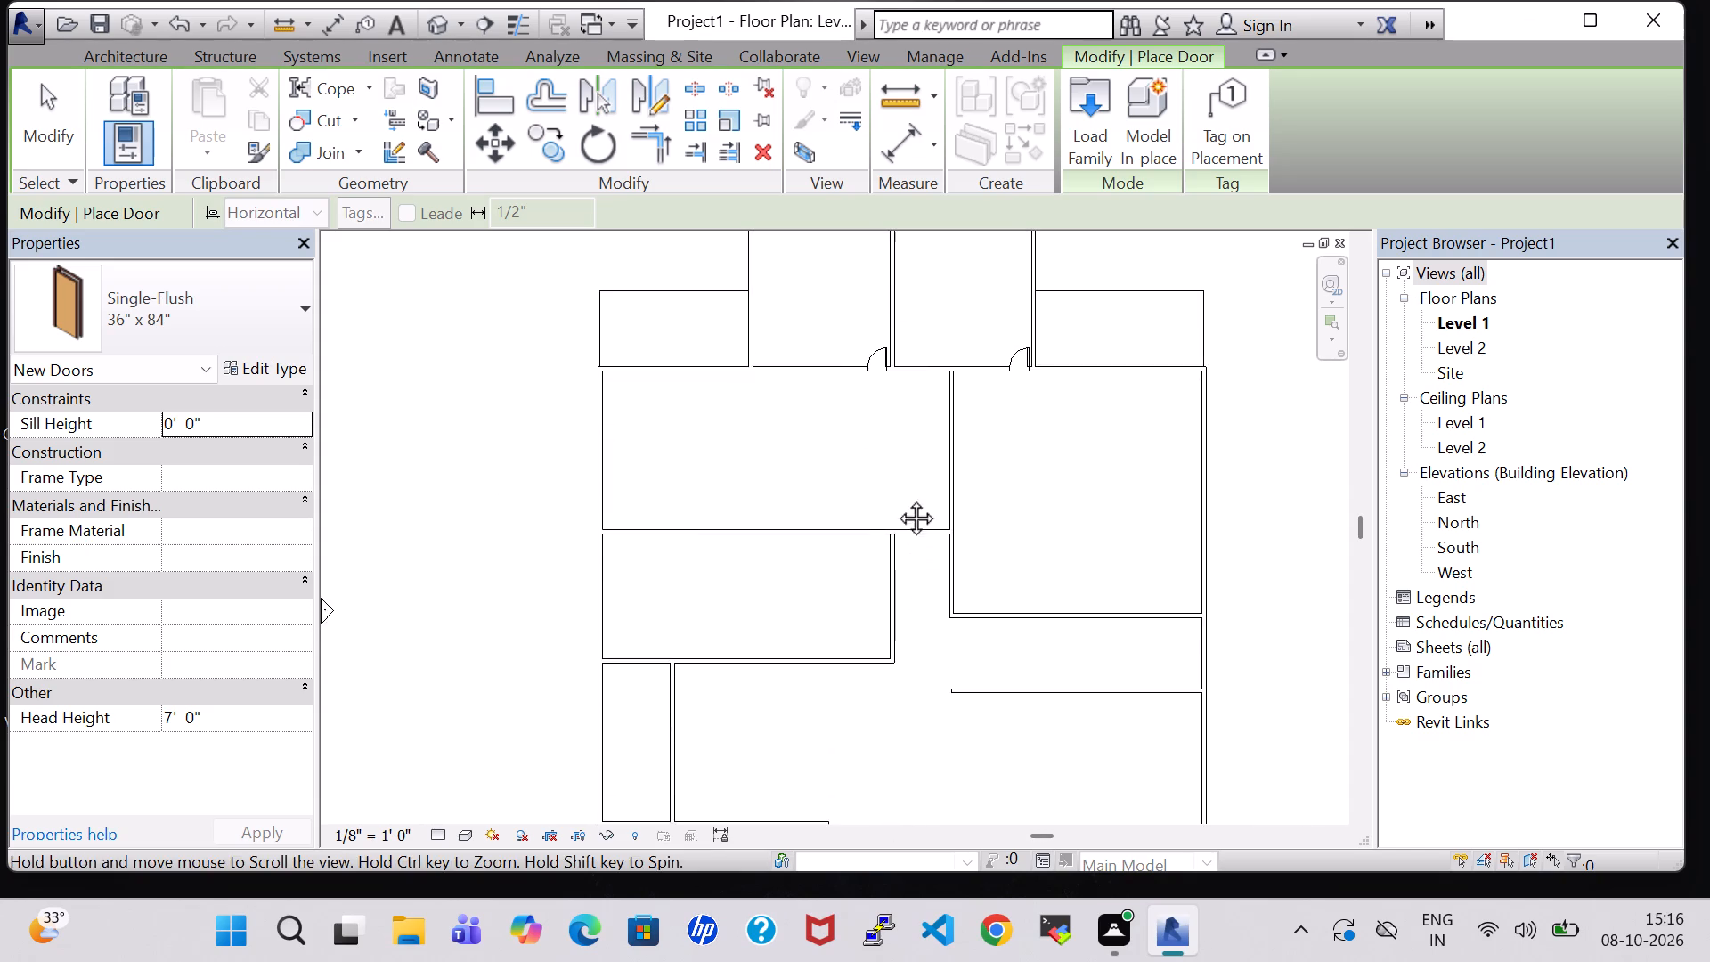
{"action": "middle_click_drag", "start_coordinate": [896, 498], "coordinate": [896, 495]}
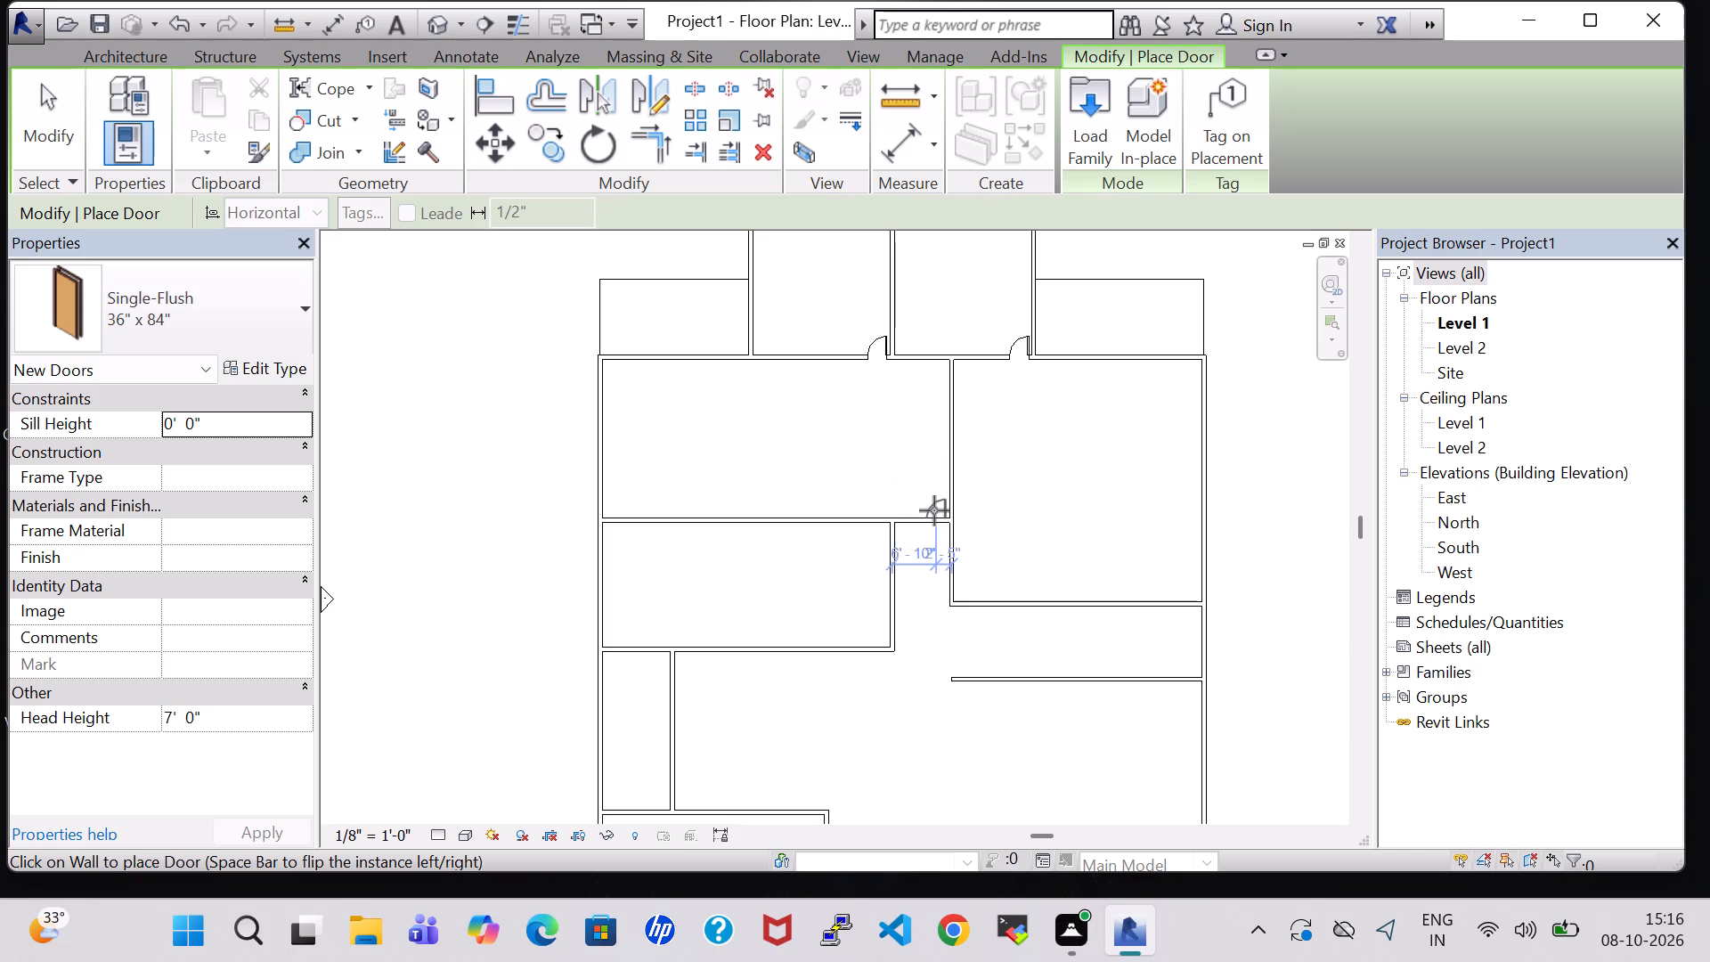
{"action": "left_click", "coordinate": [934, 510]}
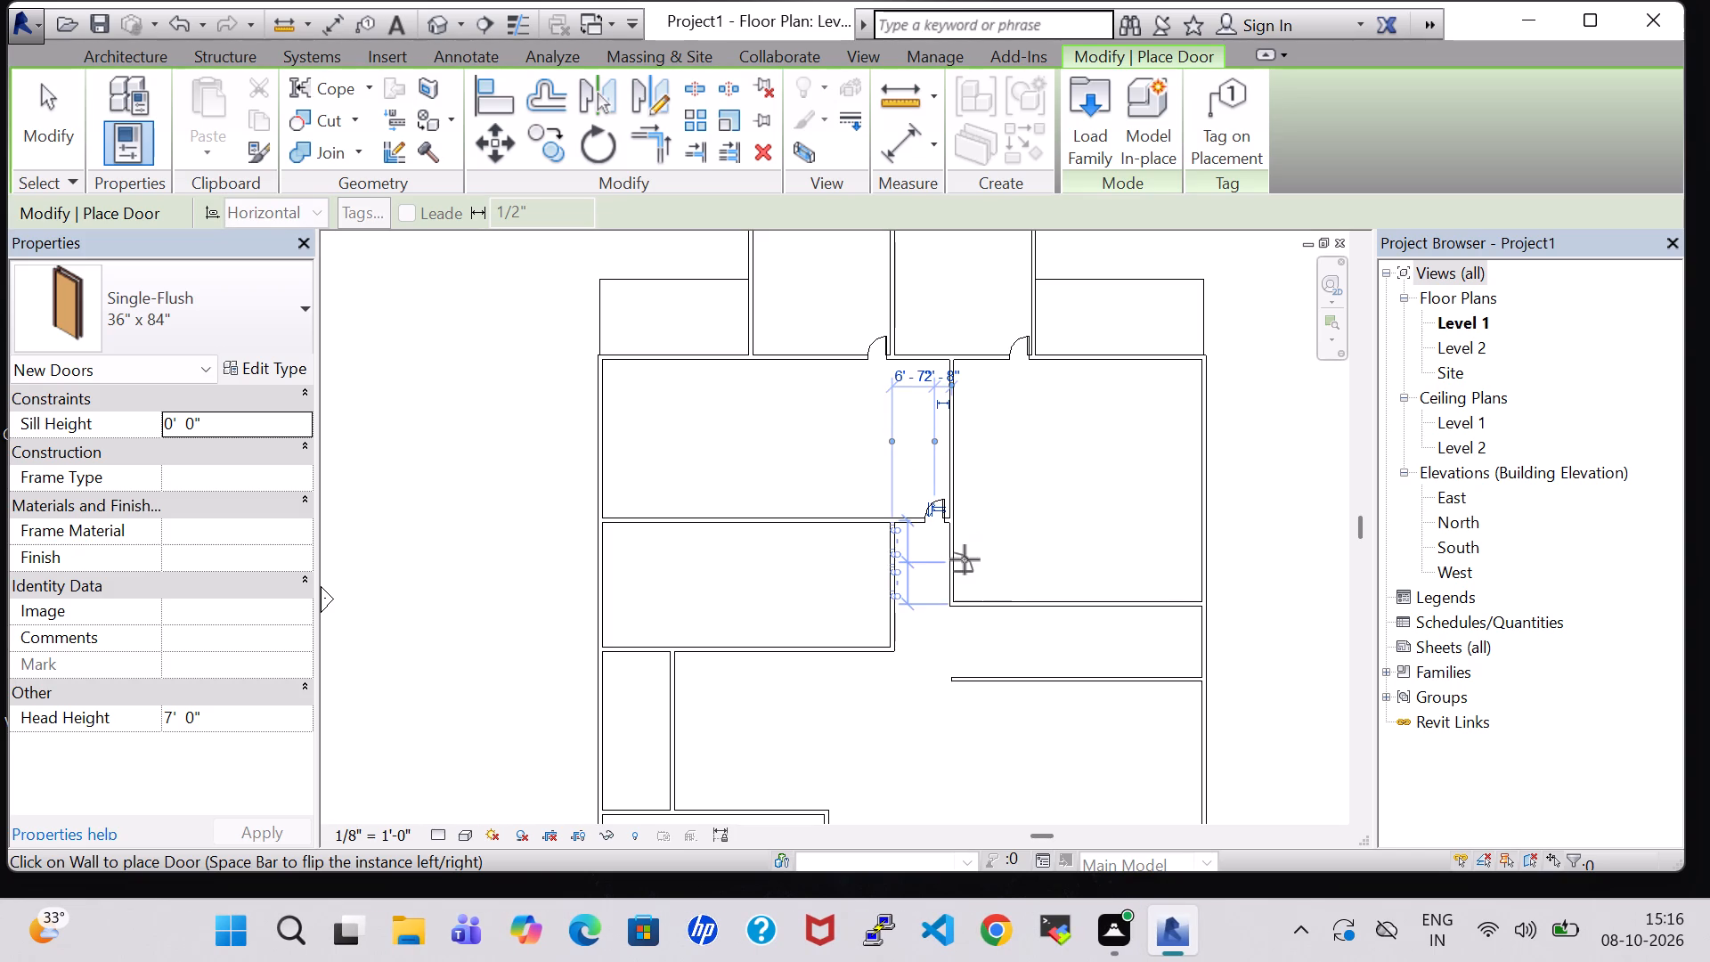
{"action": "left_click", "coordinate": [965, 559]}
{"action": "key", "text": "Escape"}
{"action": "key", "text": "Escape"}
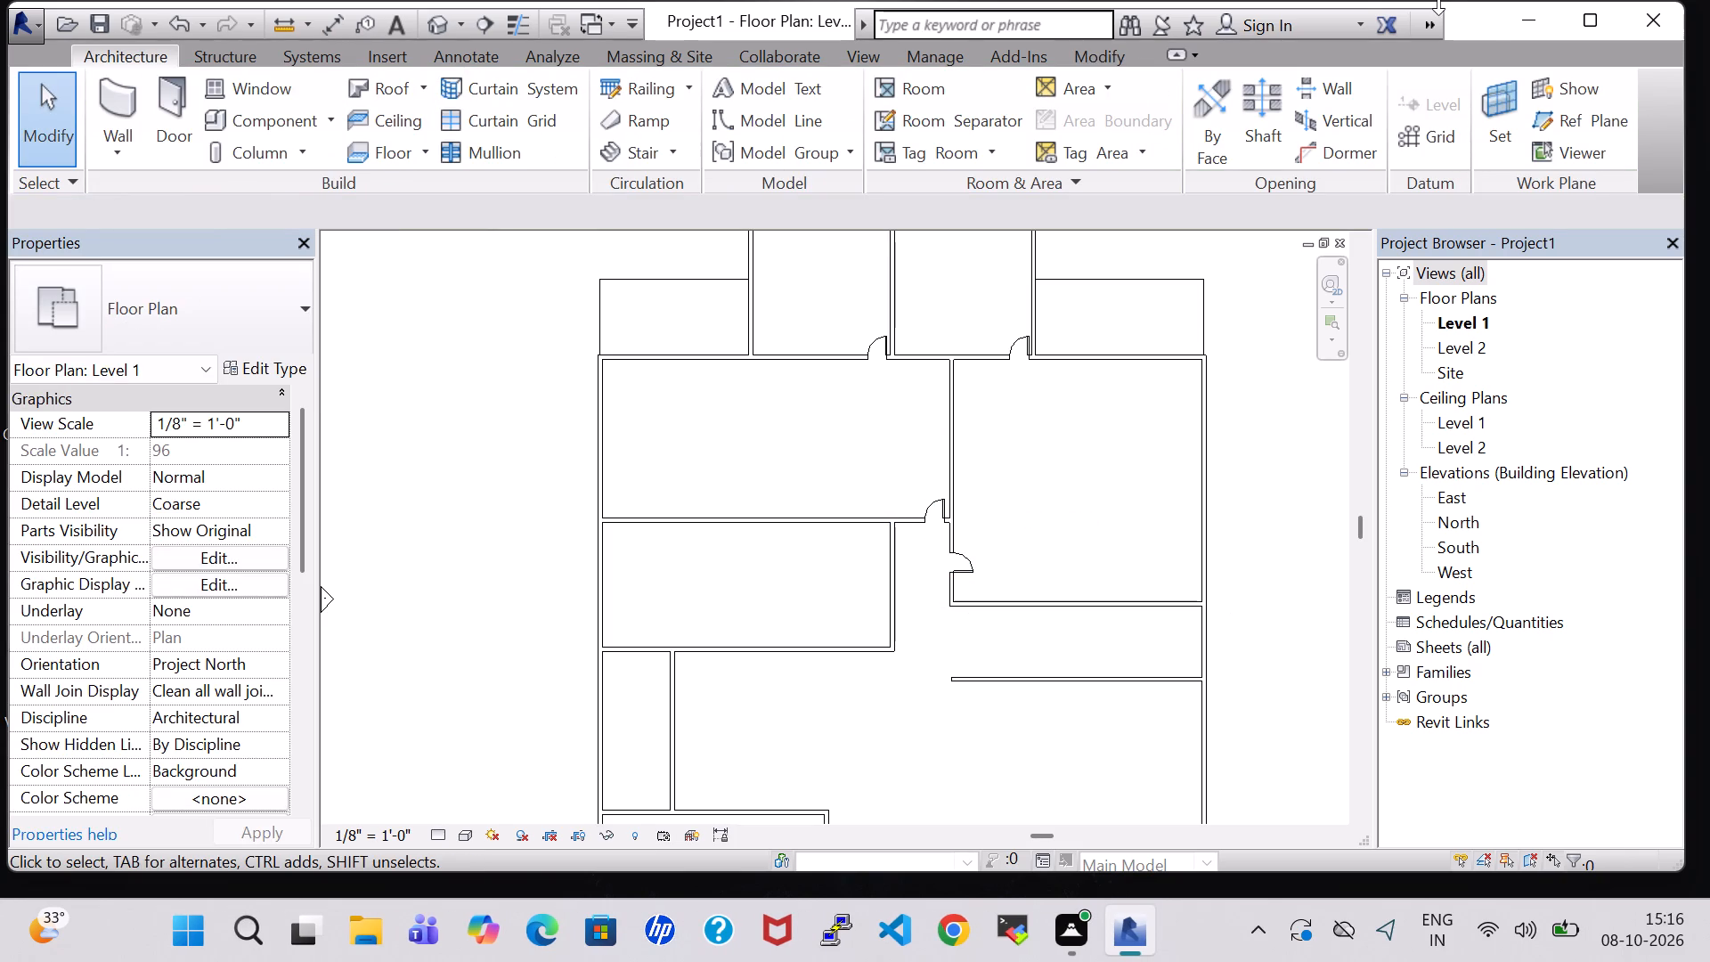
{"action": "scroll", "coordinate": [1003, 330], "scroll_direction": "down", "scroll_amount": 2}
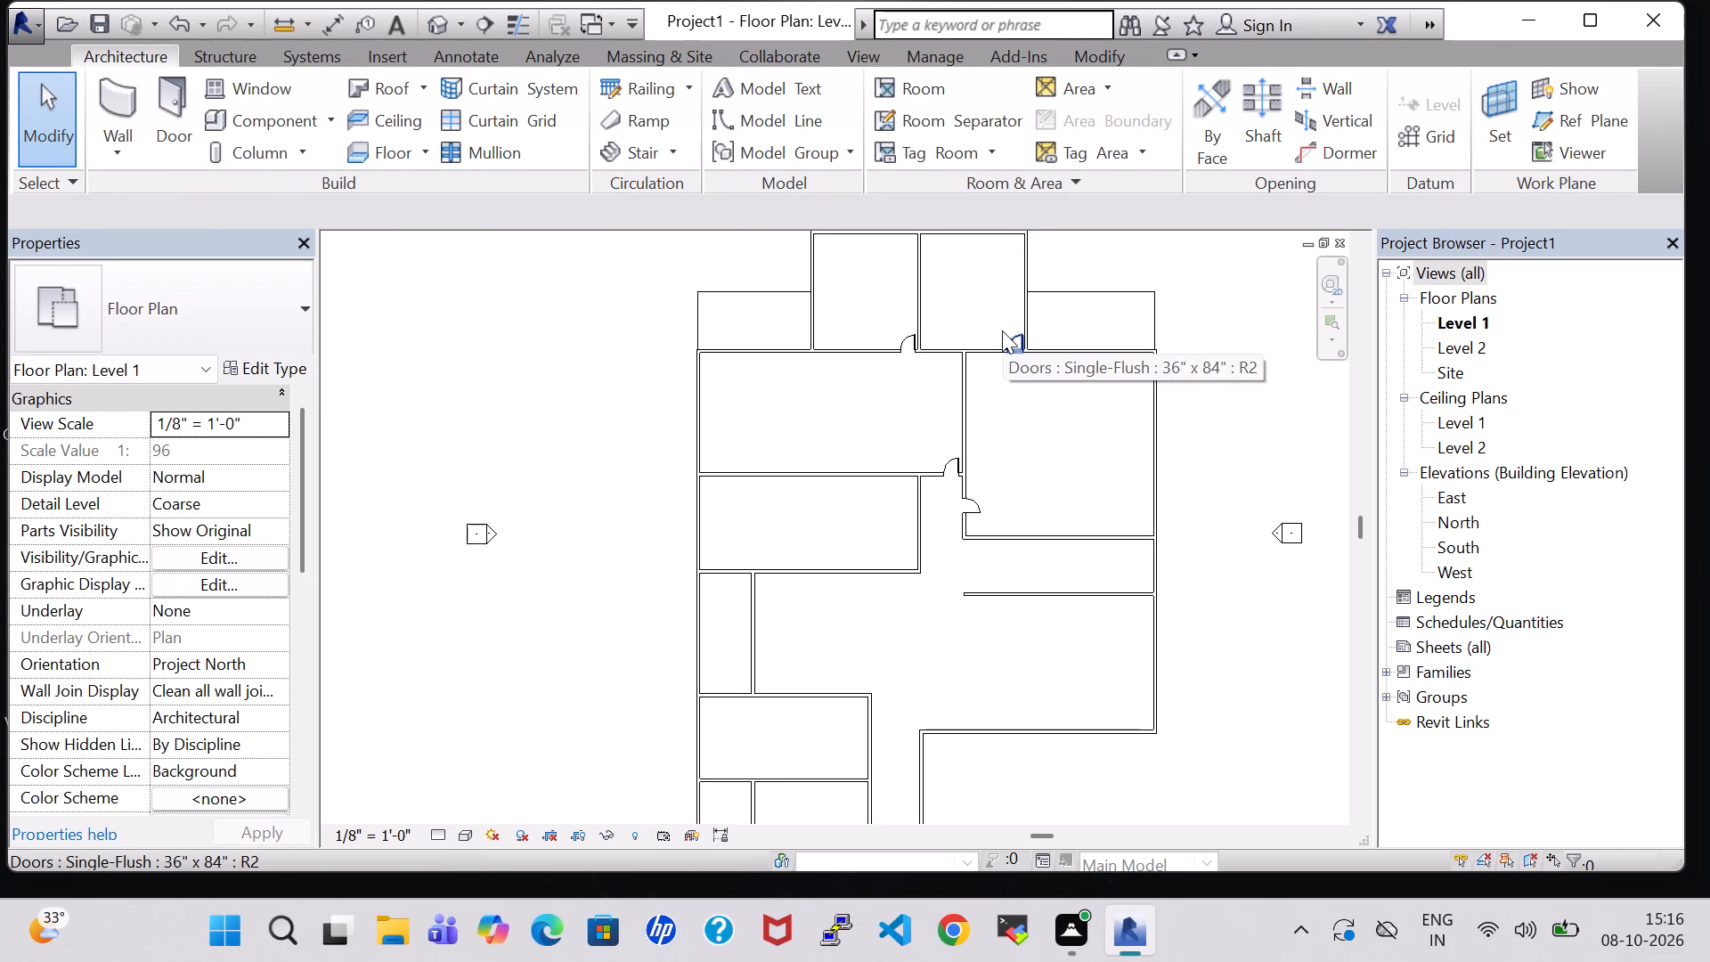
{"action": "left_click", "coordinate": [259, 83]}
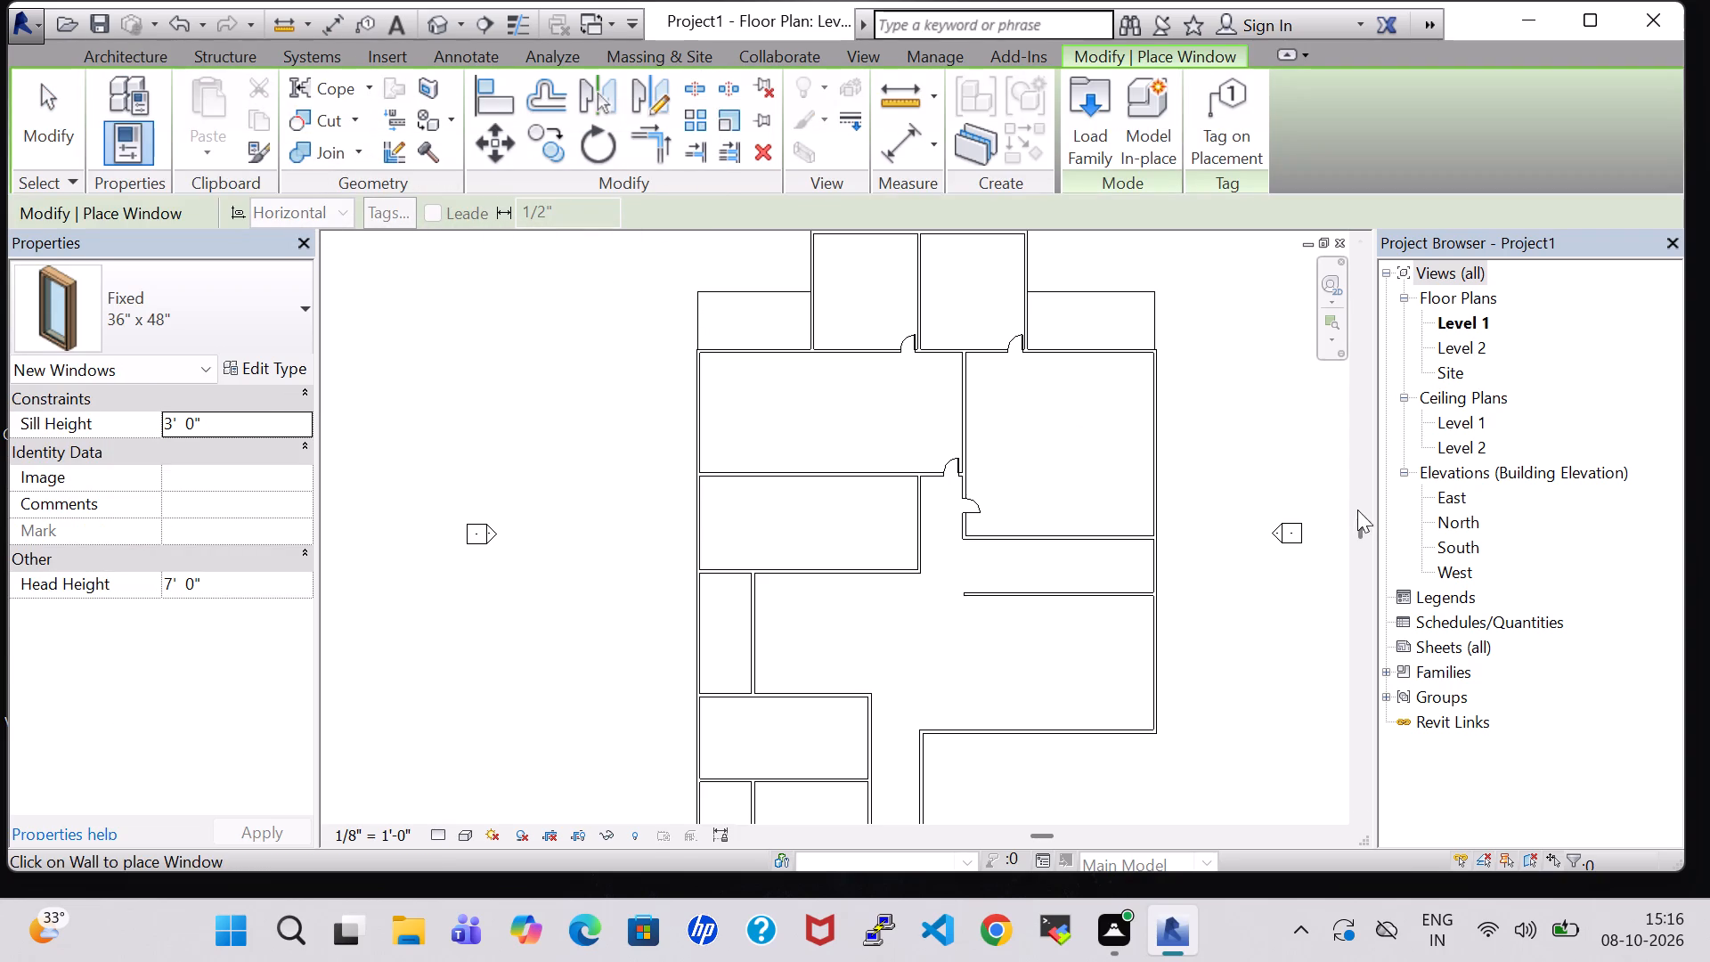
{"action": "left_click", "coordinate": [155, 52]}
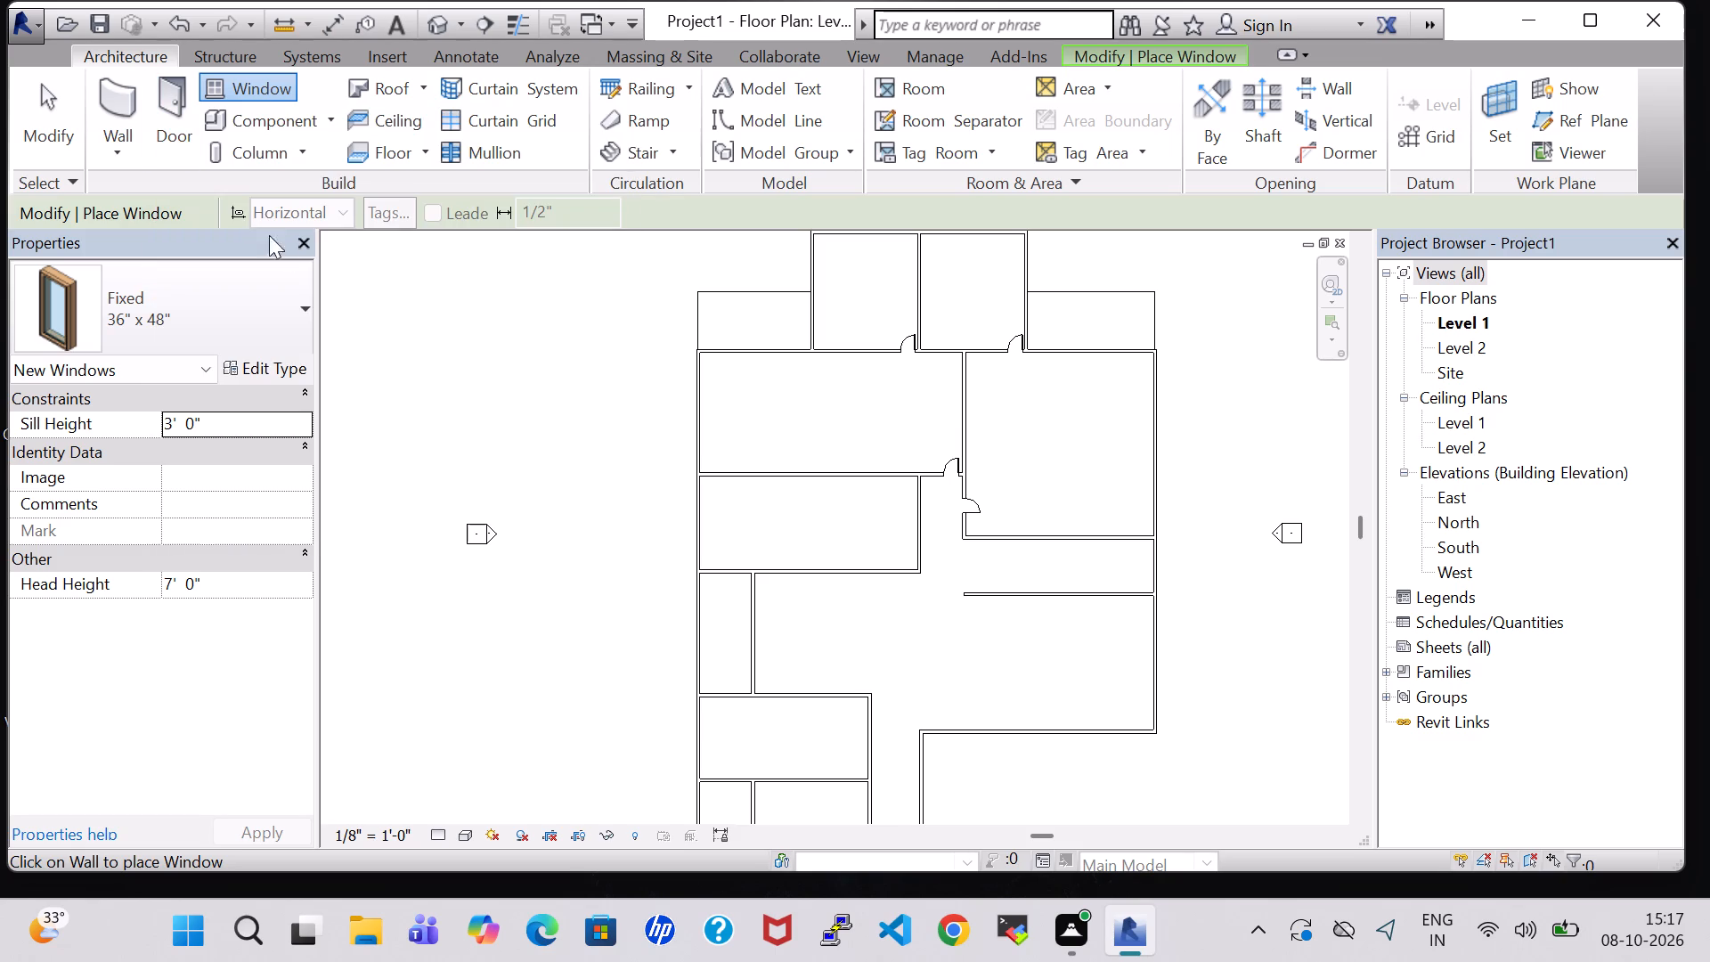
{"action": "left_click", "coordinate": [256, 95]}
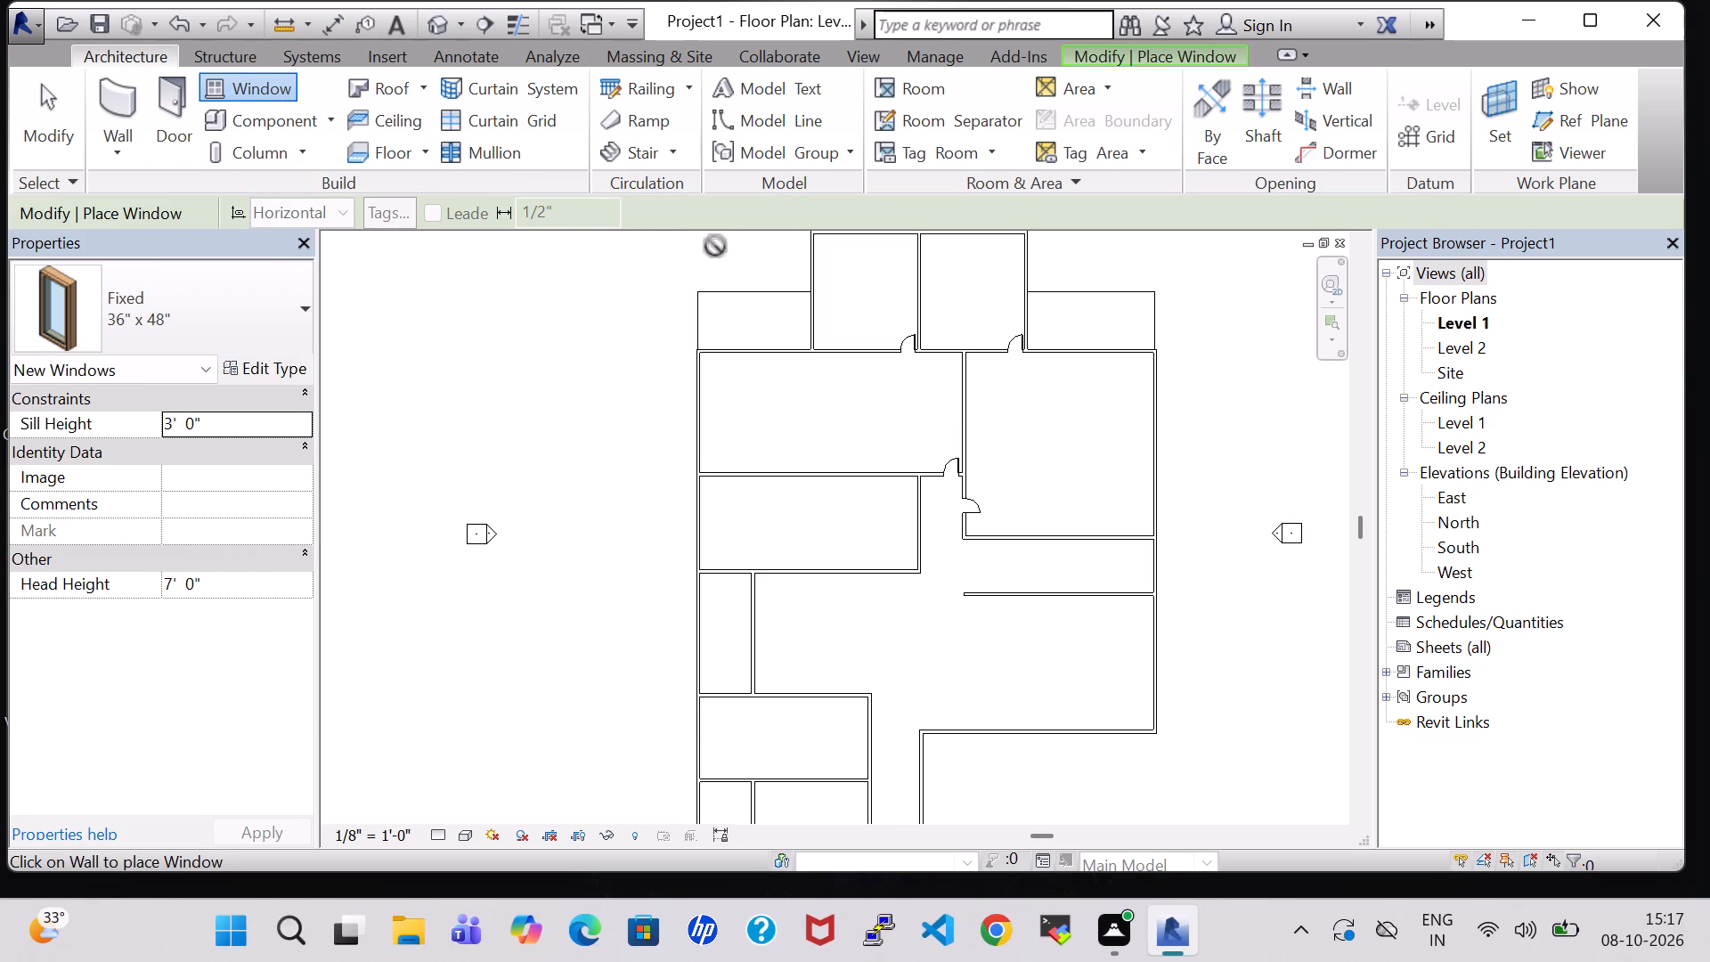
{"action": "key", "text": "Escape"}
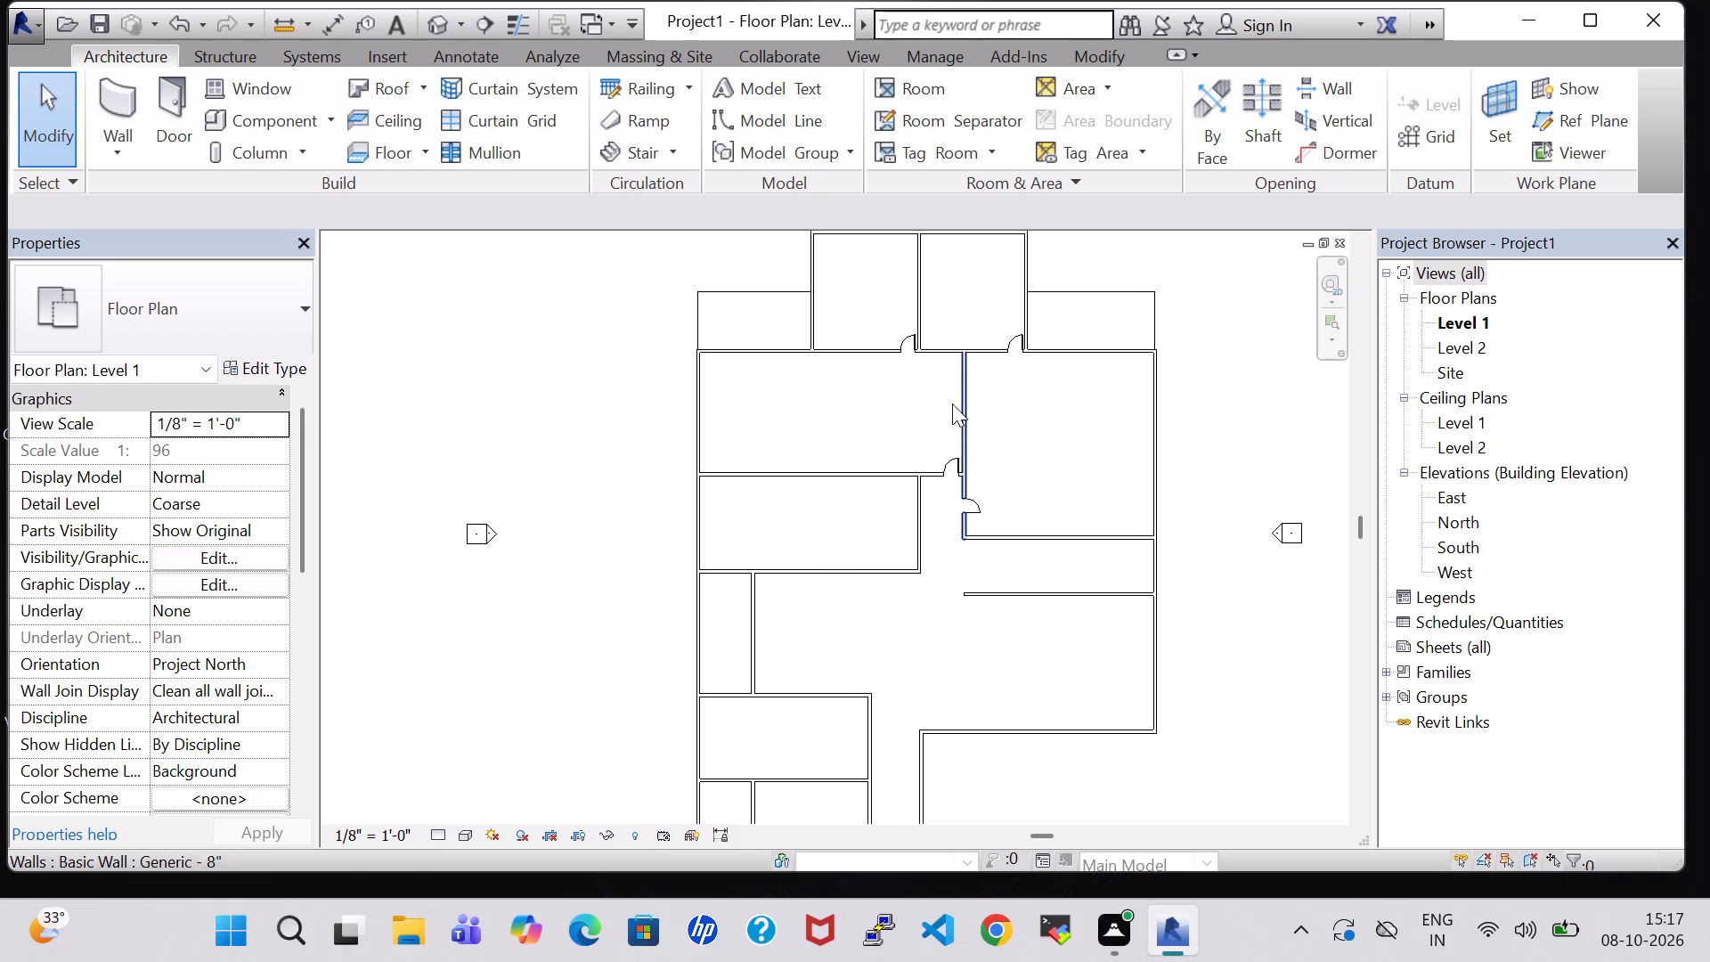
Draw room separation lines from the building's southeast corner south, and west to the small southwest room's south wall.
{"action": "scroll", "coordinate": [868, 552], "scroll_direction": "down", "scroll_amount": 3}
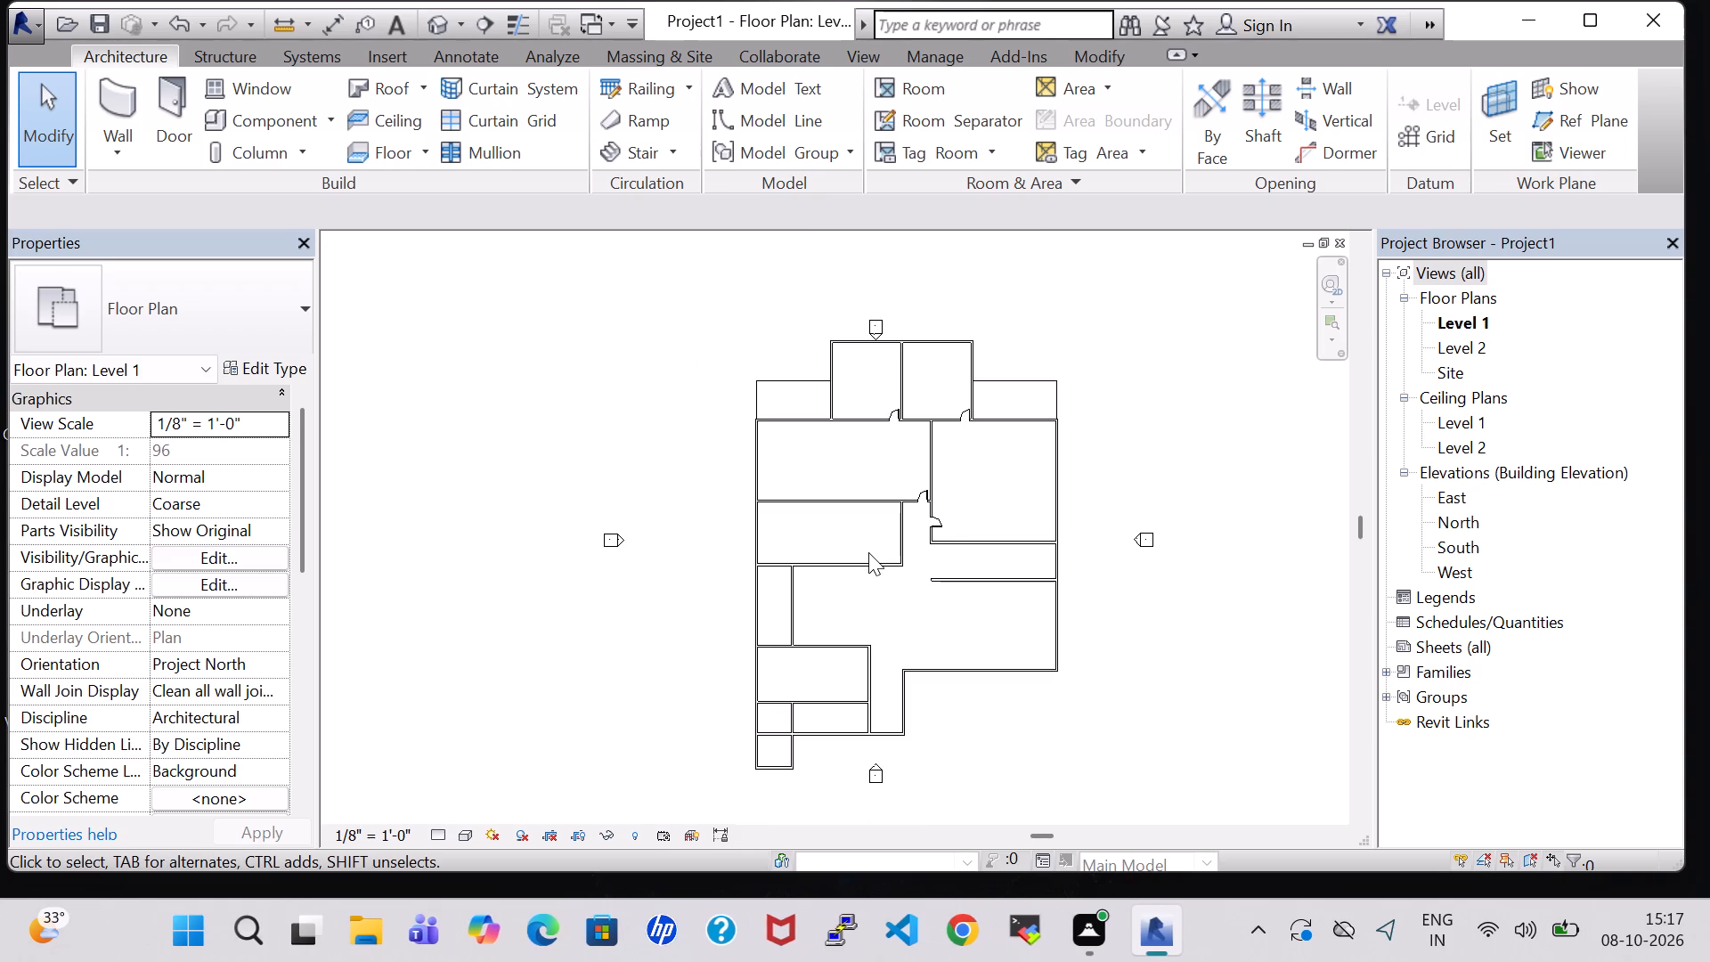
{"action": "left_click", "coordinate": [965, 113]}
{"action": "left_click", "coordinate": [1060, 667]}
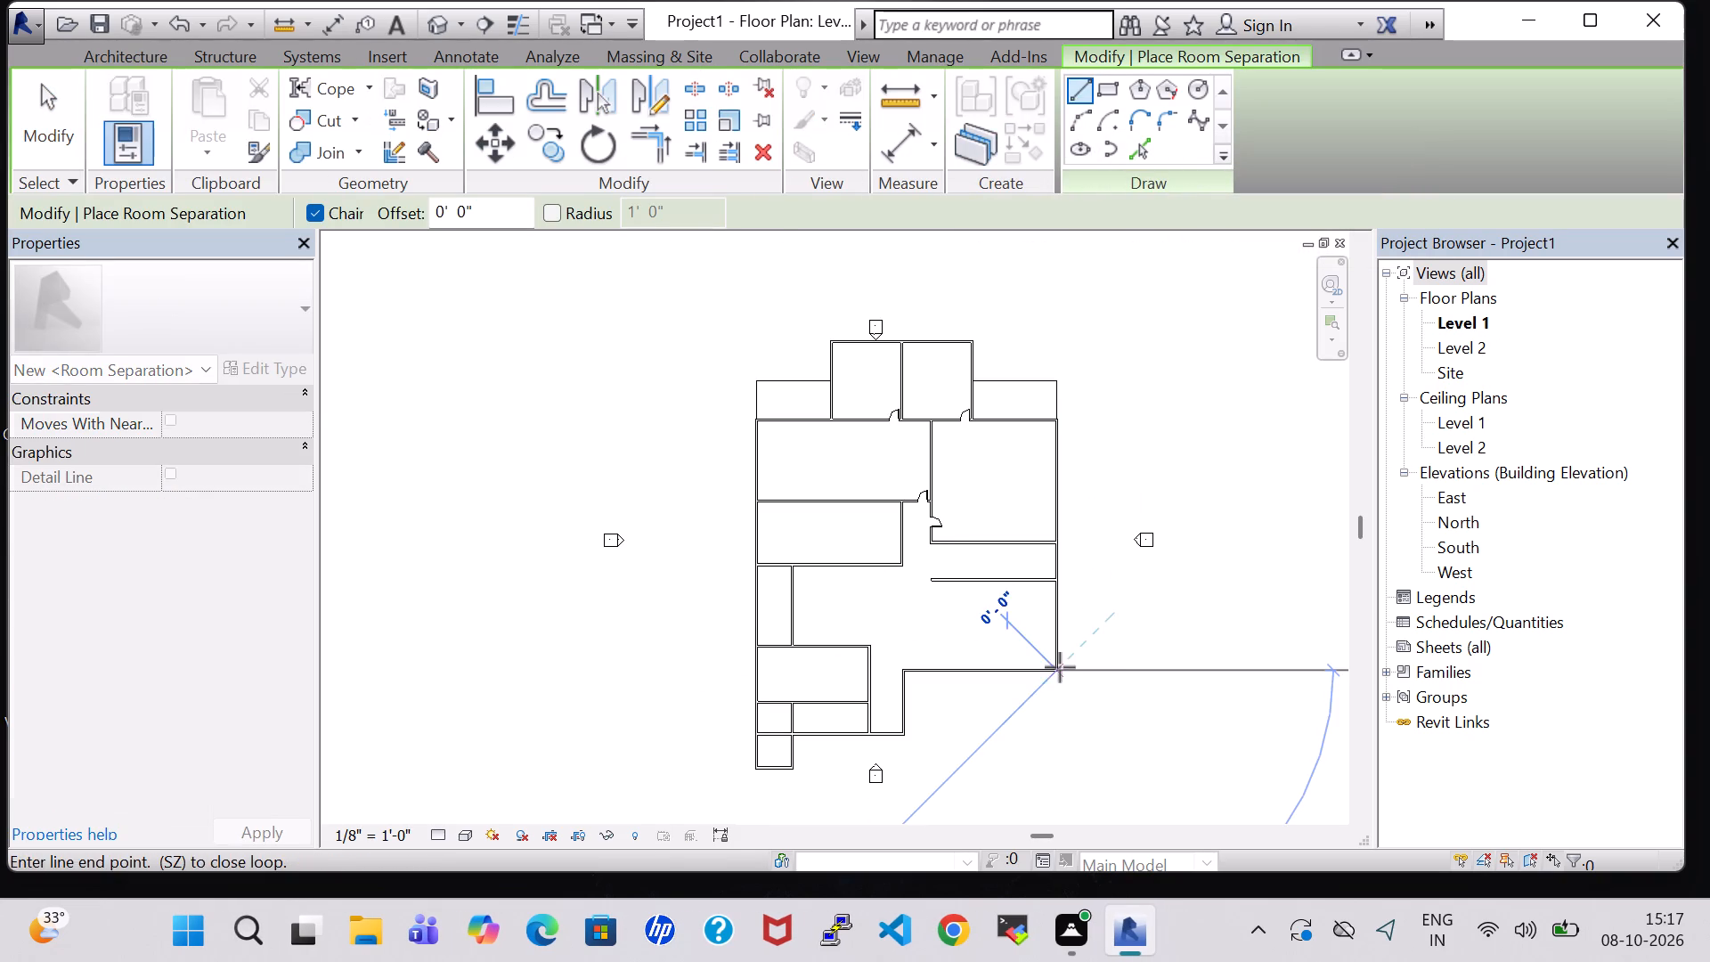
{"action": "left_click", "coordinate": [1055, 766]}
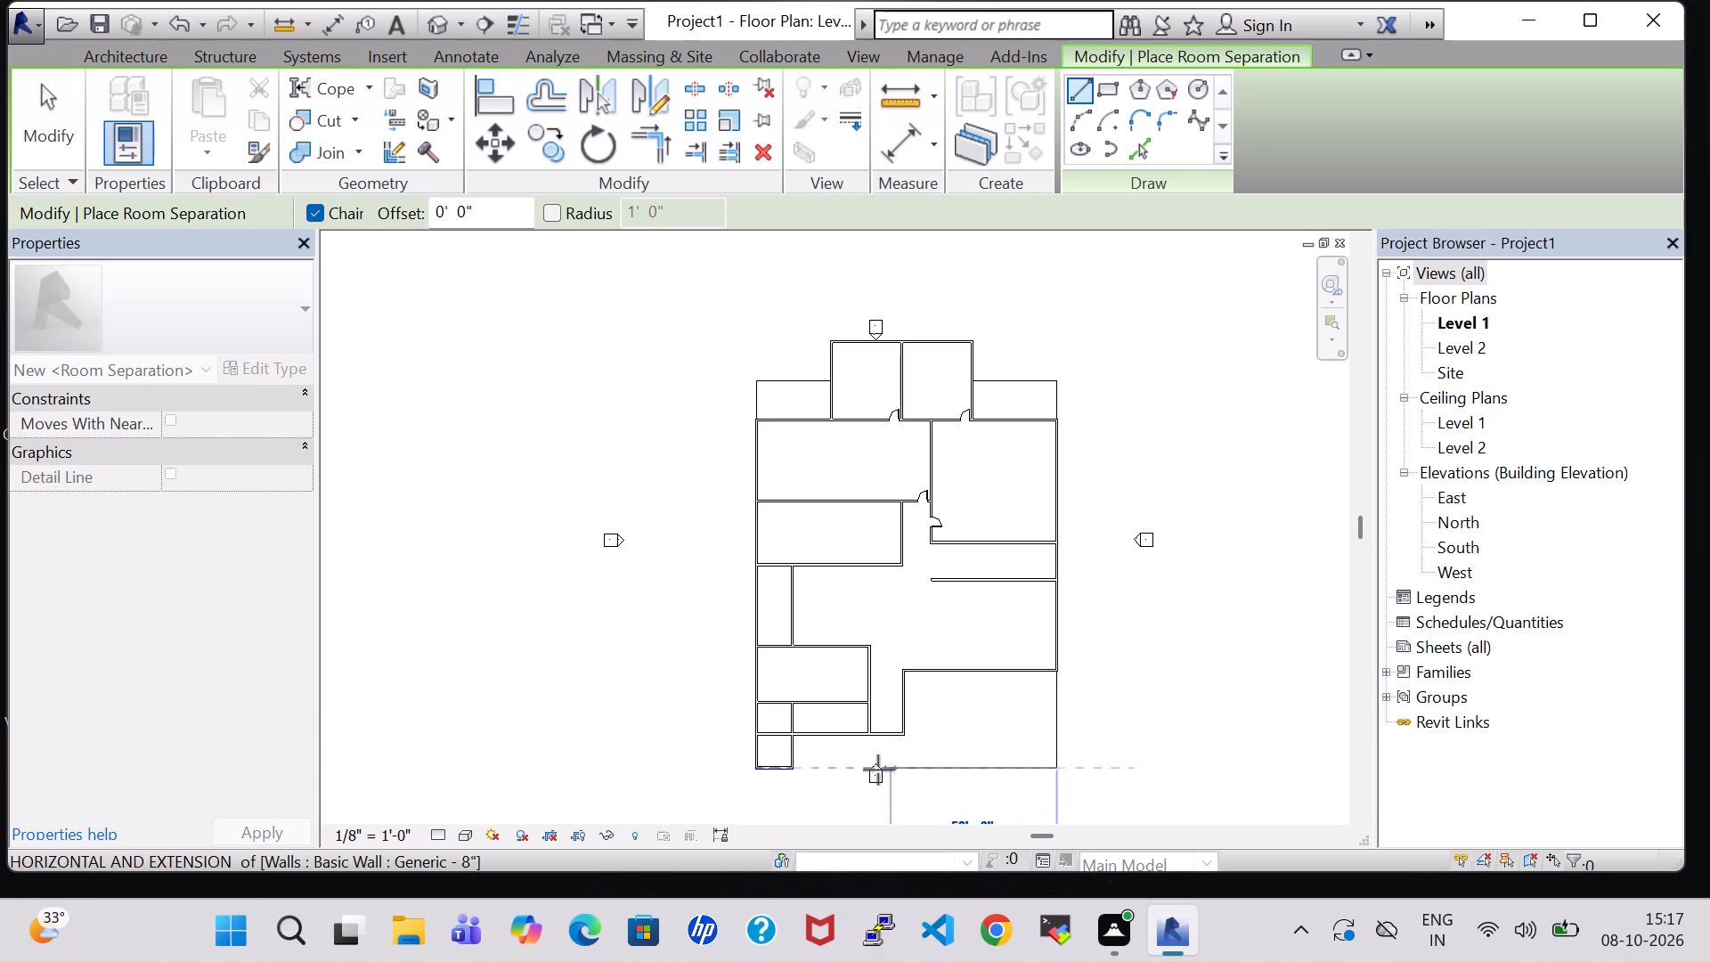
{"action": "left_click", "coordinate": [787, 769]}
{"action": "key", "text": "Escape"}
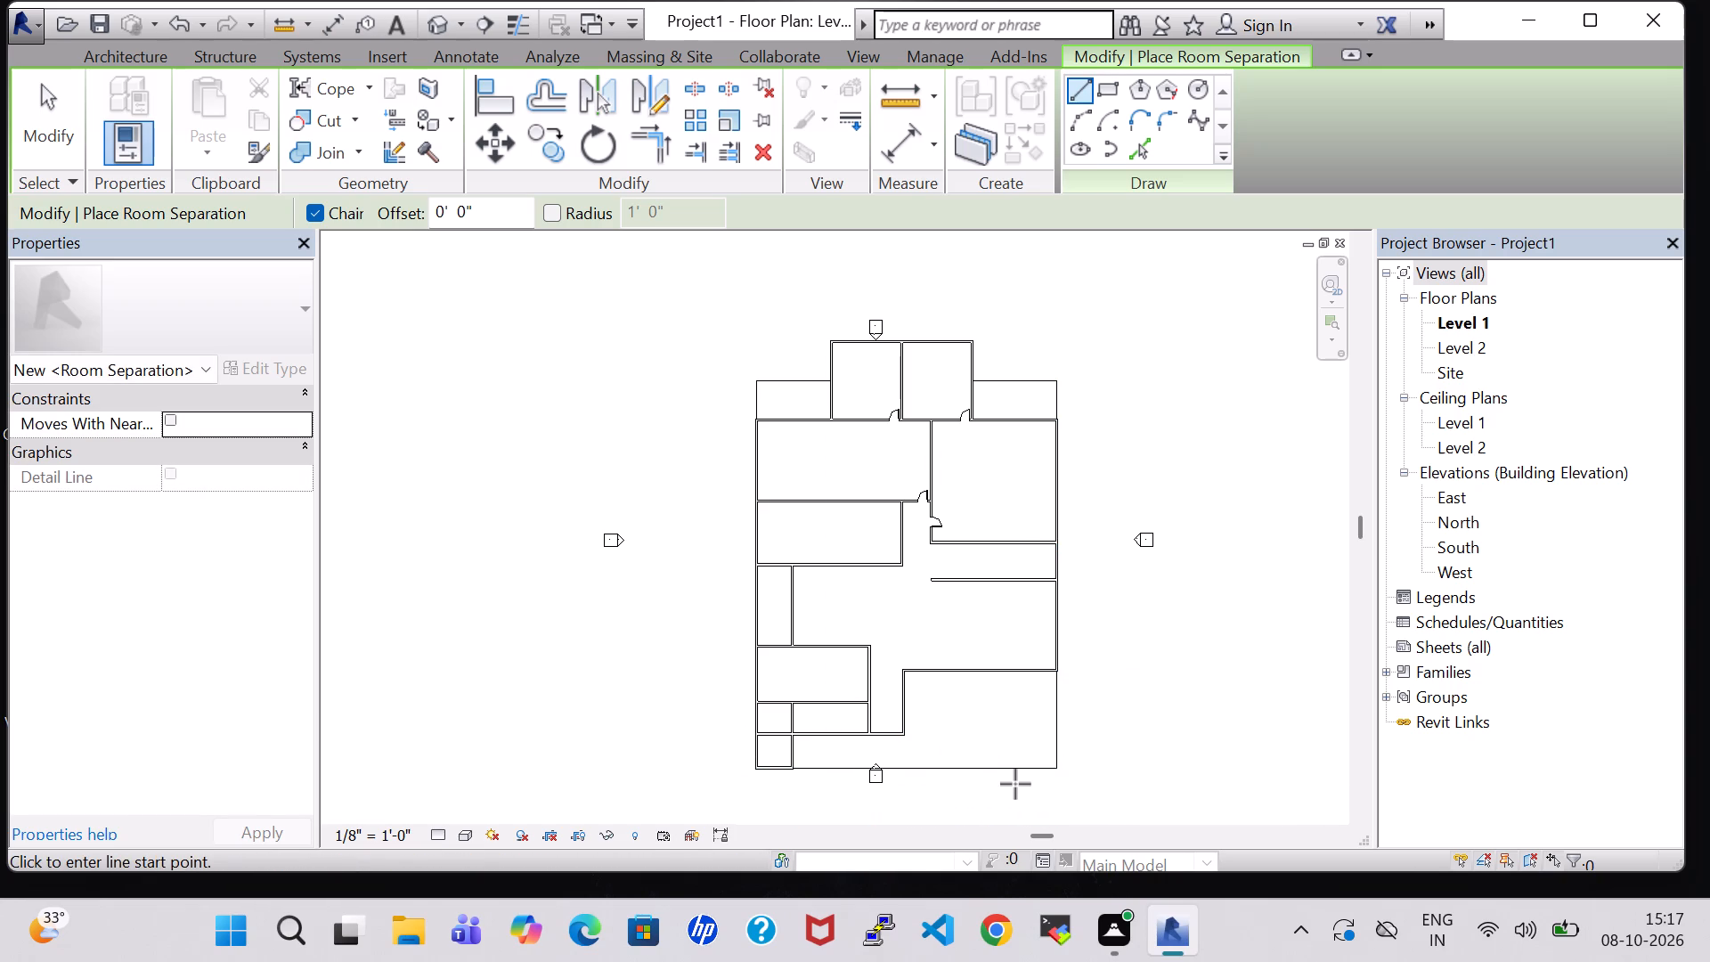
{"action": "key", "text": "Escape"}
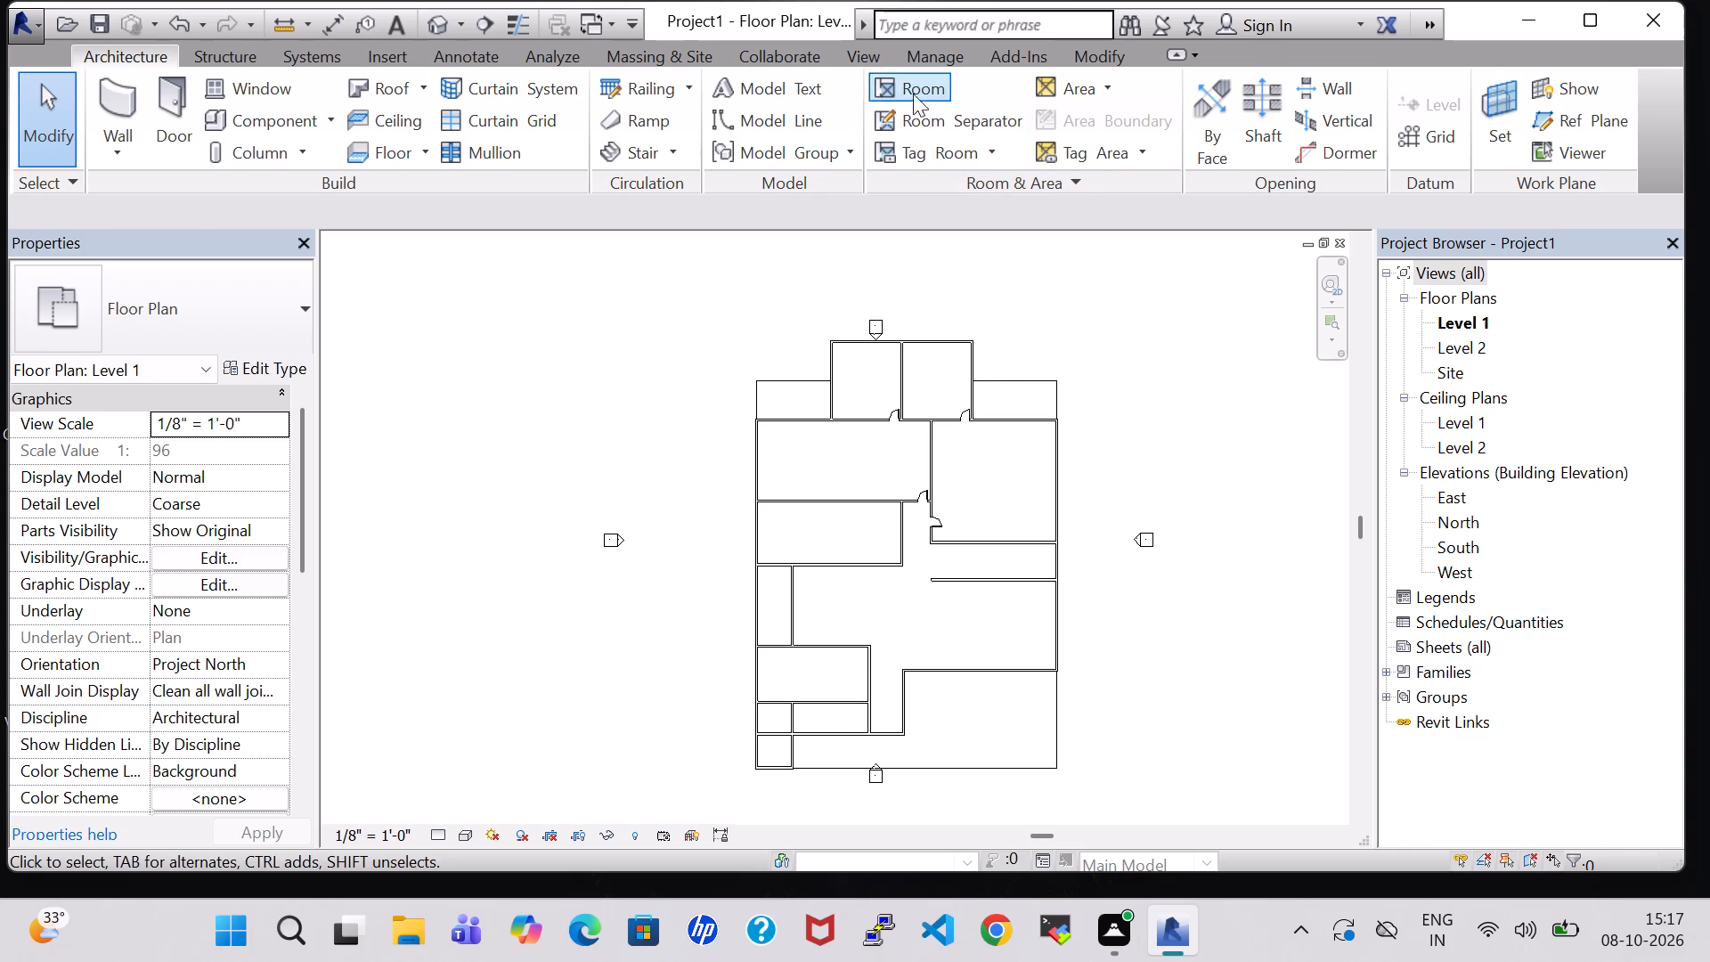
Create a toposurface at elevation 0' 0" over the rectangle outlined by room separation lines at the building's northwest corner.
{"action": "left_click", "coordinate": [712, 54]}
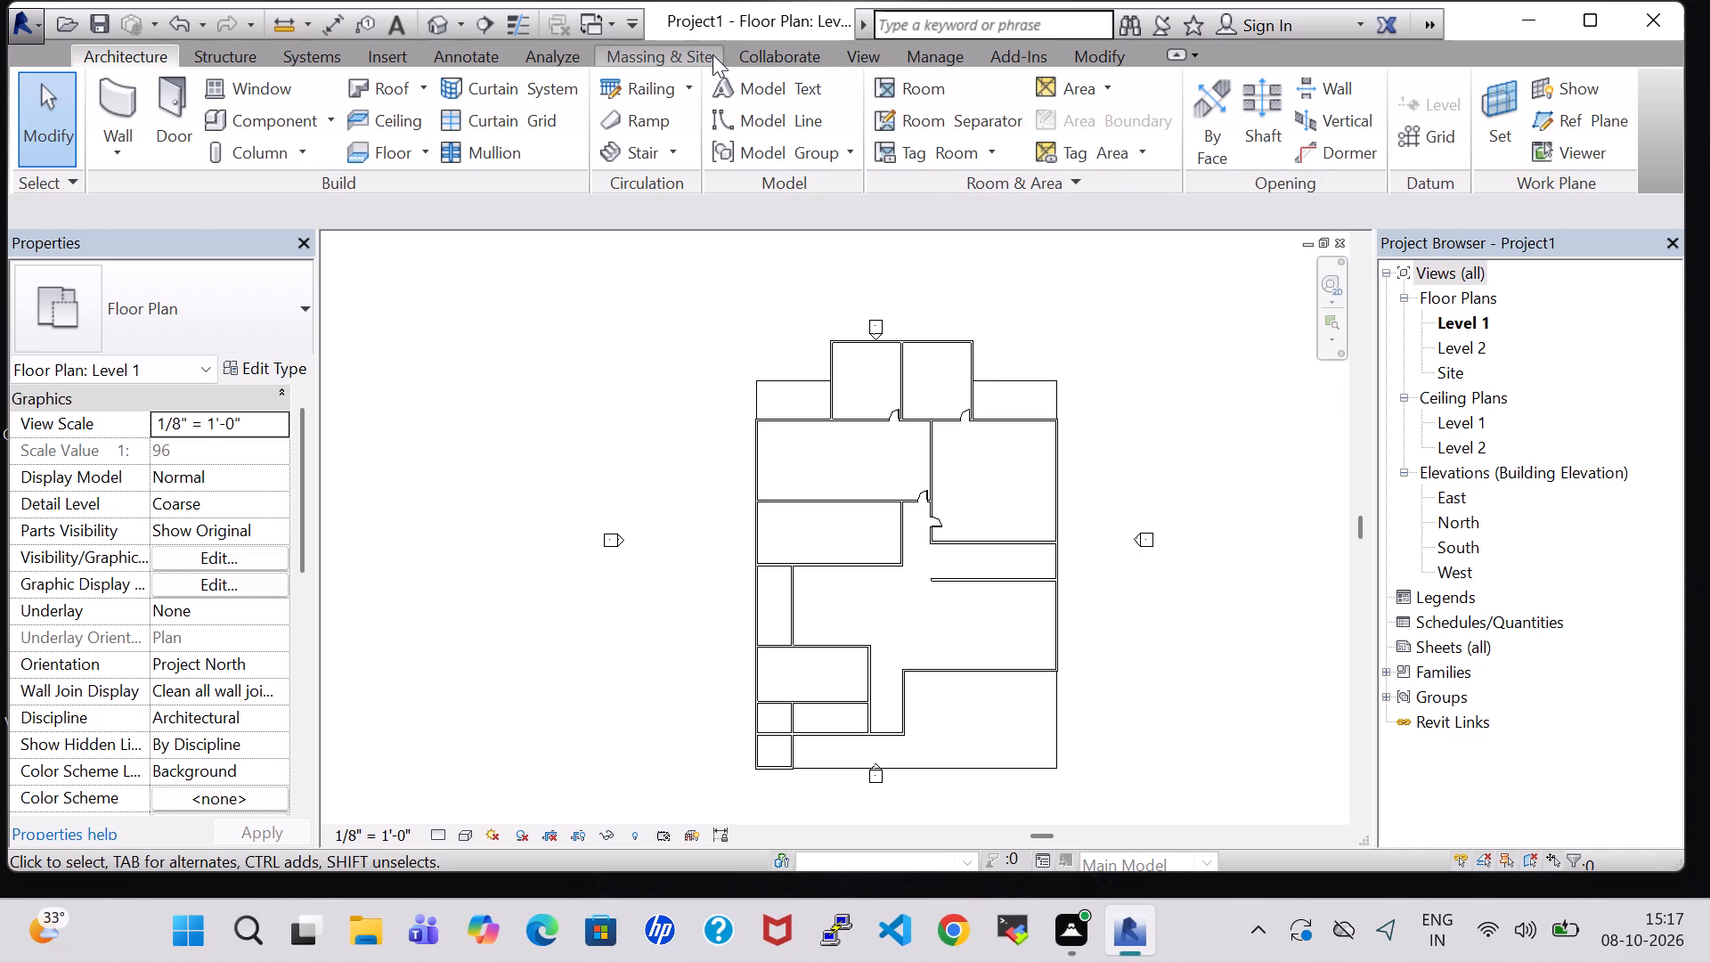
{"action": "left_click", "coordinate": [662, 89]}
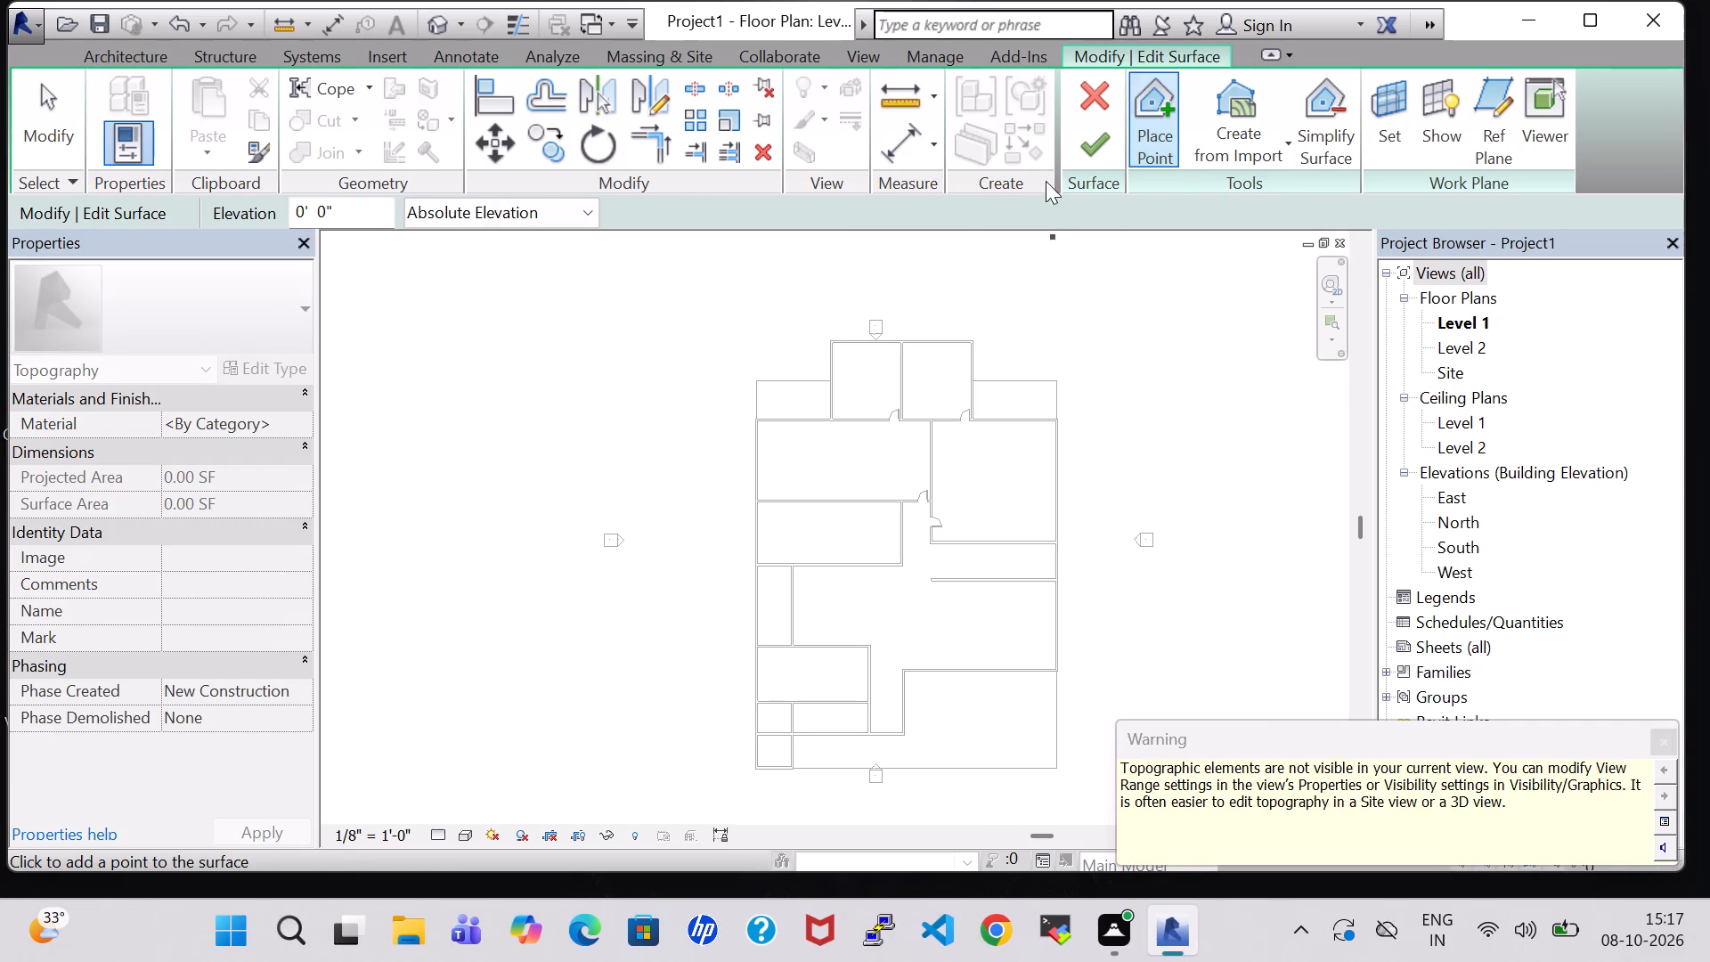
{"action": "scroll", "coordinate": [772, 374], "scroll_direction": "up", "scroll_amount": 4}
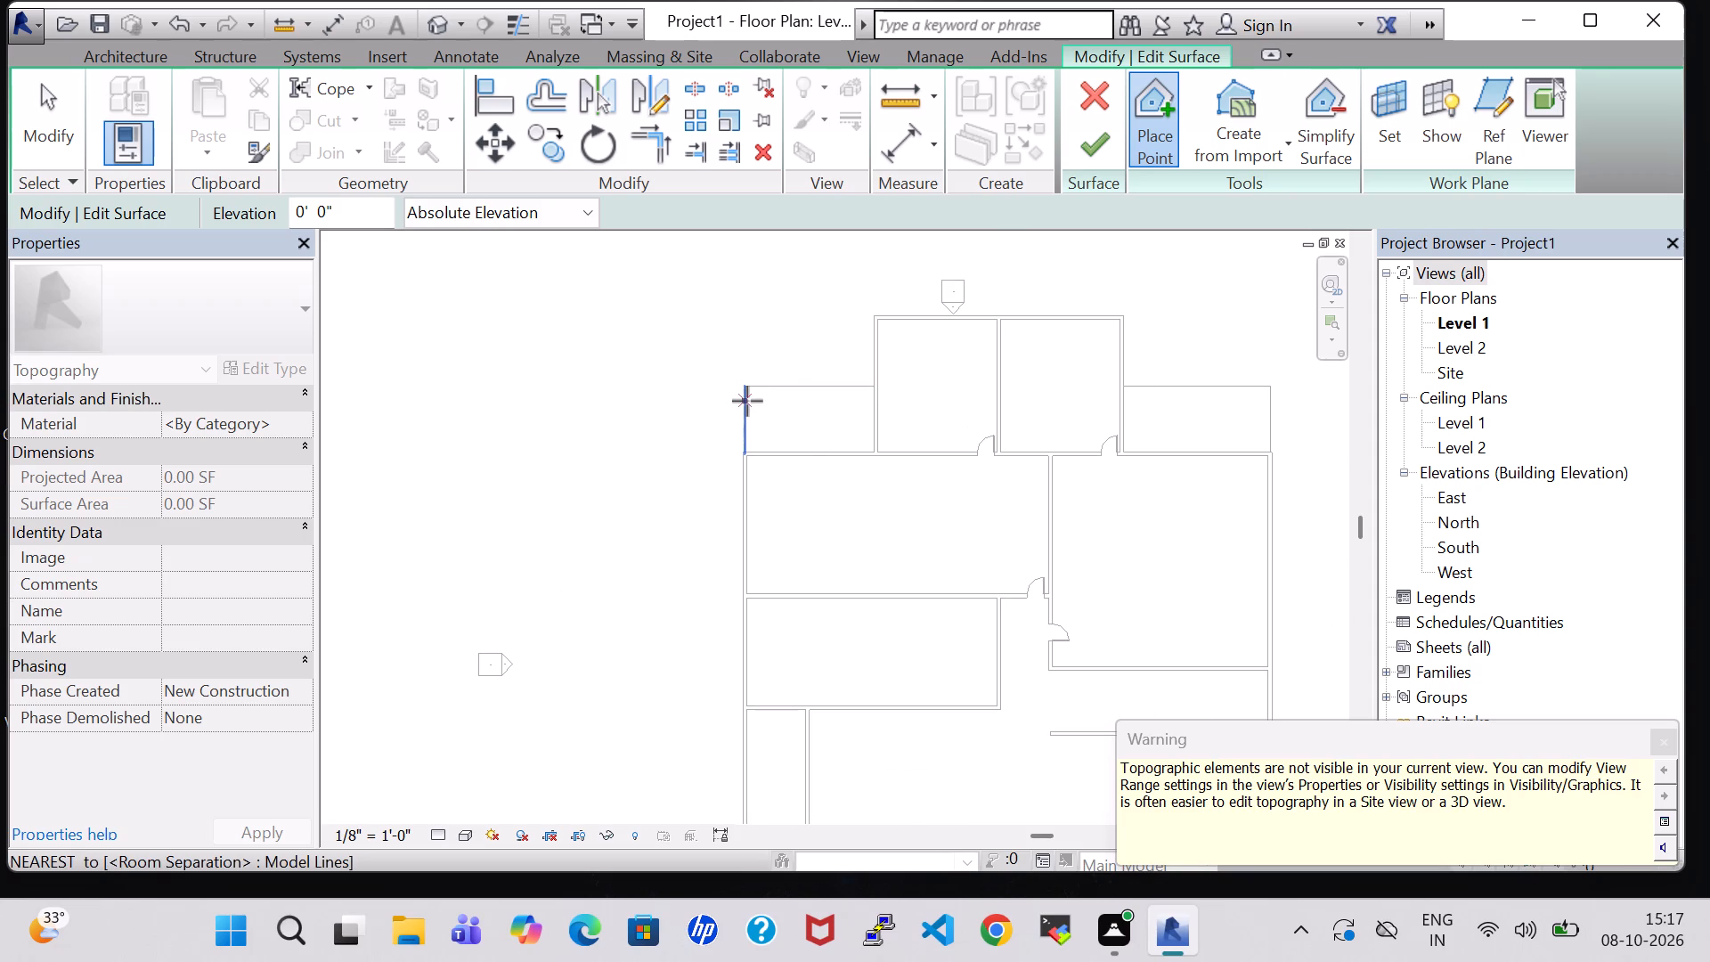
{"action": "left_click", "coordinate": [745, 395]}
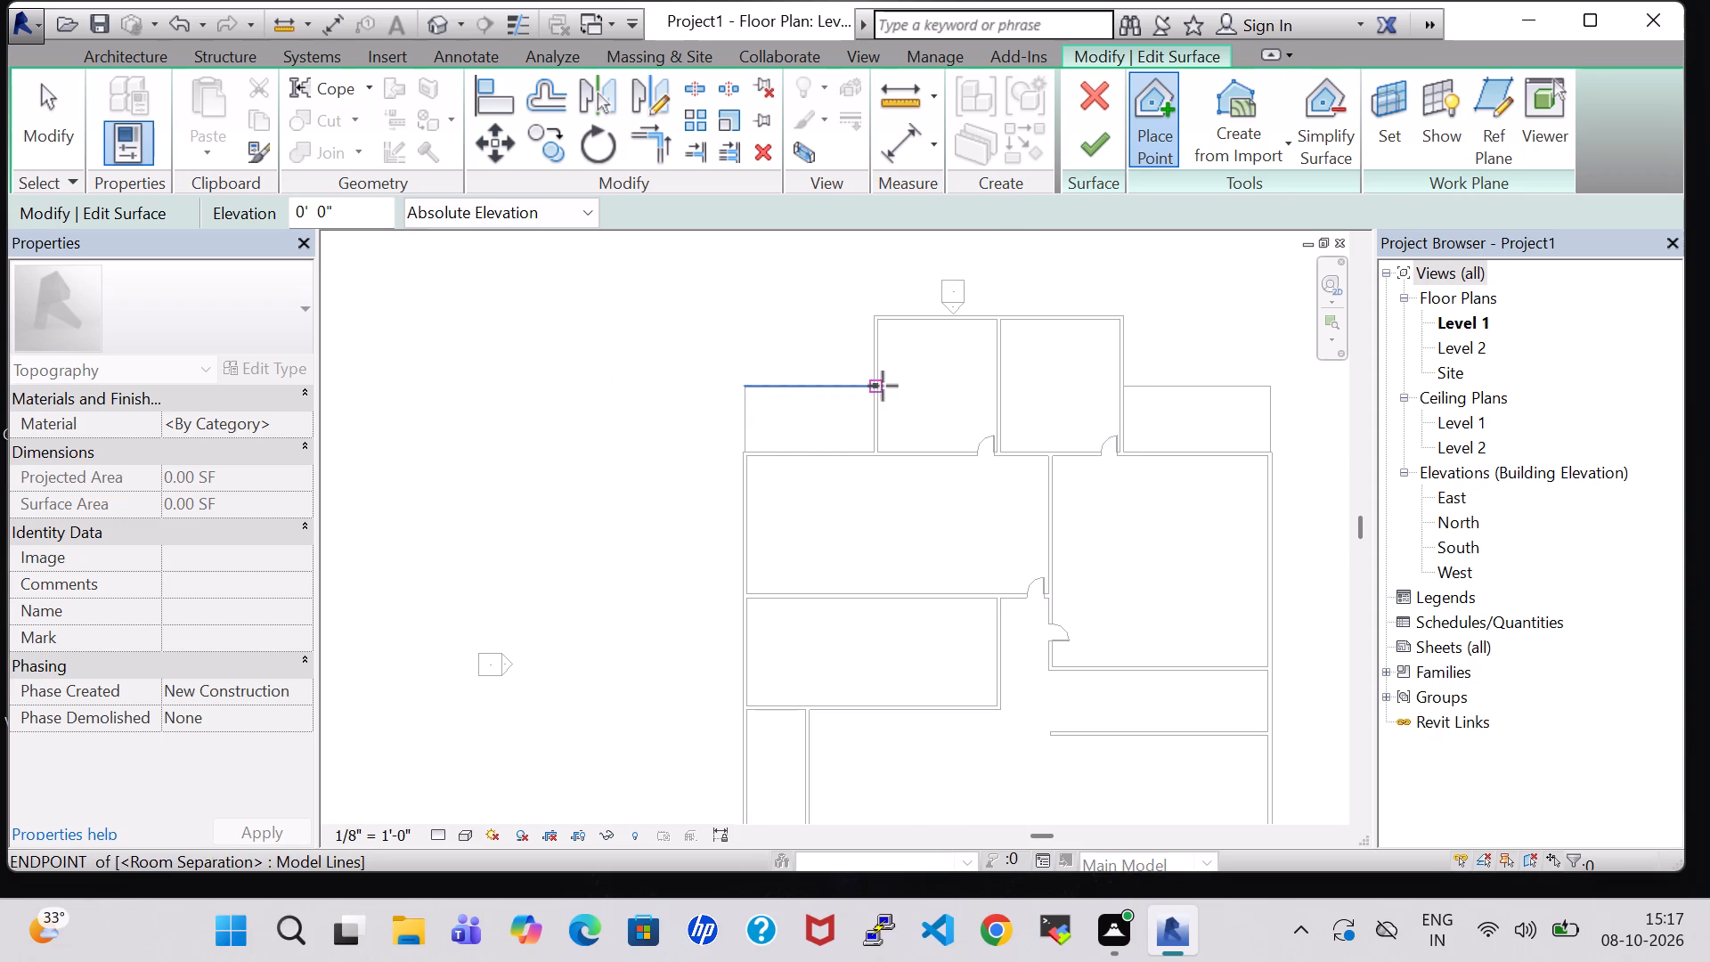
{"action": "left_click", "coordinate": [874, 387]}
{"action": "left_click", "coordinate": [875, 450]}
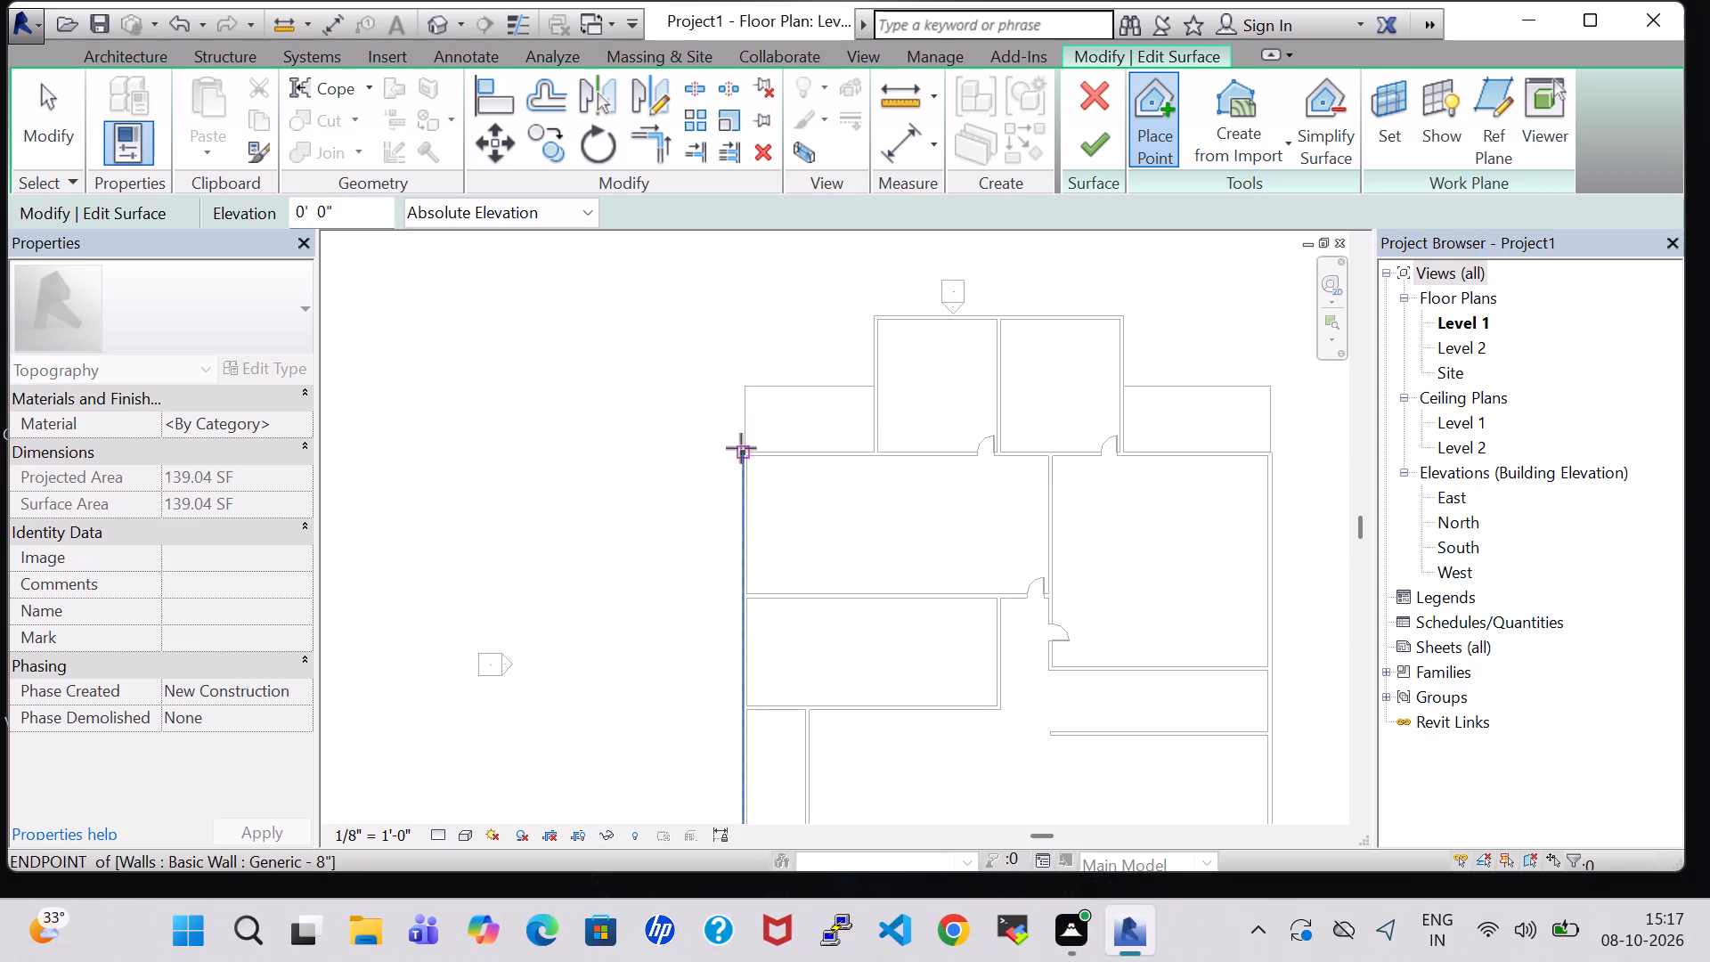
{"action": "left_click", "coordinate": [741, 448]}
{"action": "left_click", "coordinate": [1088, 142]}
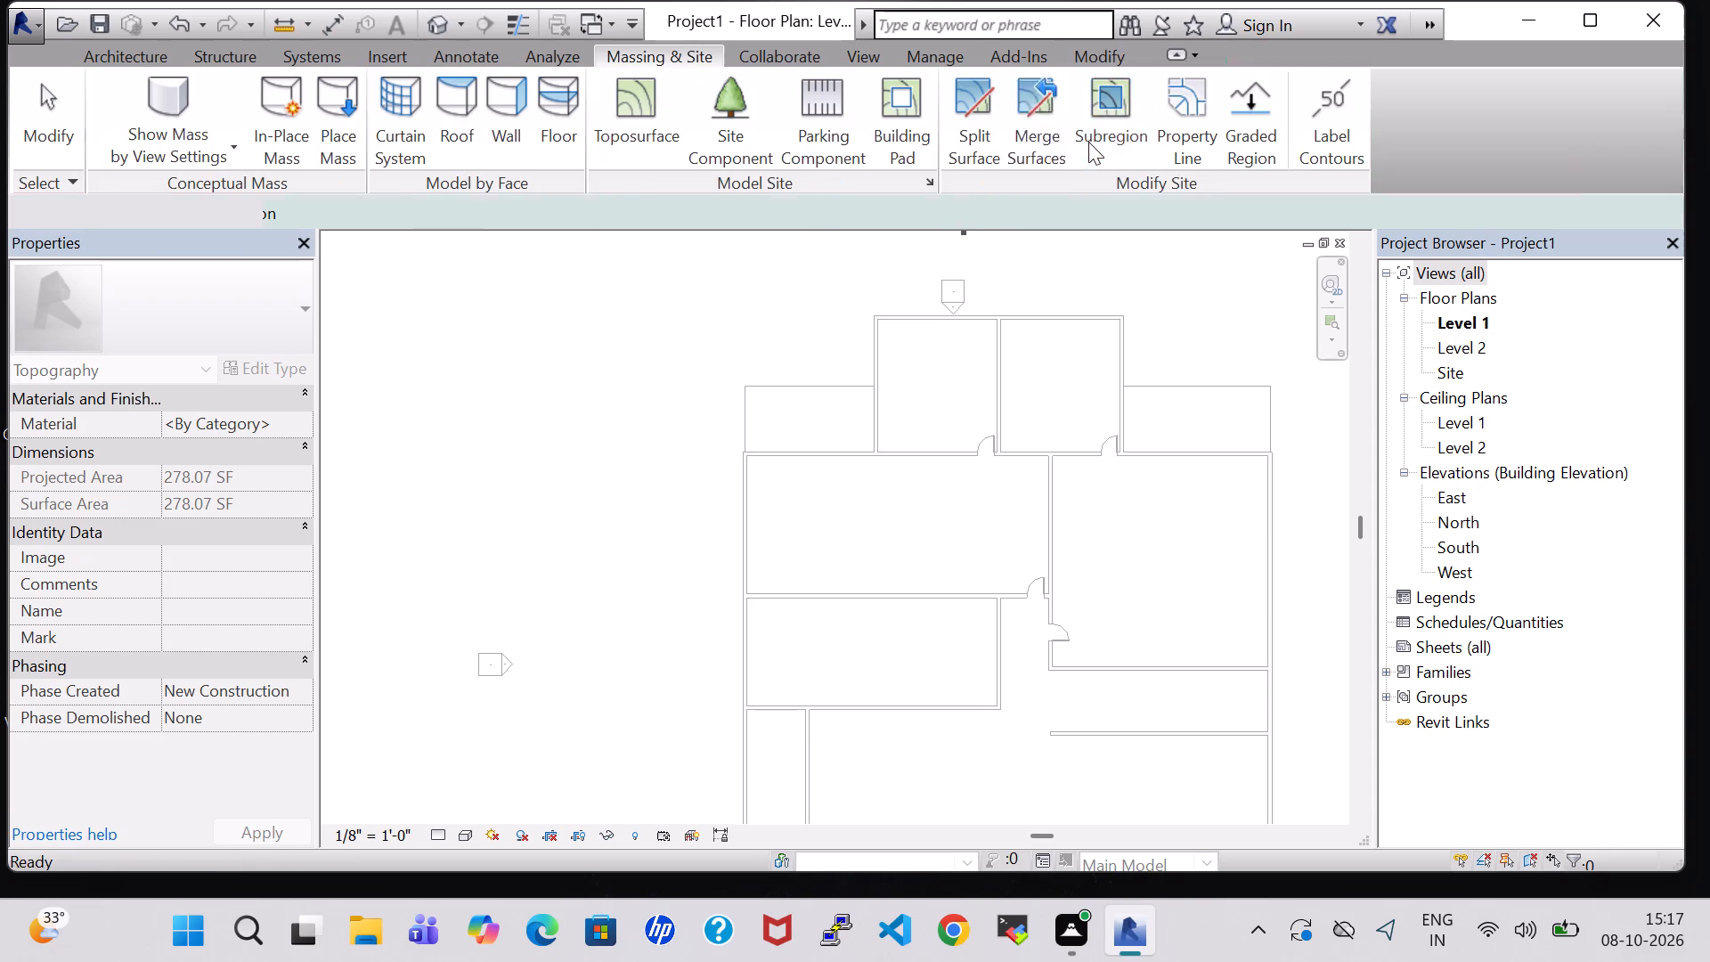
Create a second toposurface at elevation 0' 0" over the separation-line rectangle at the building's northeast corner.
{"action": "left_click", "coordinate": [643, 127]}
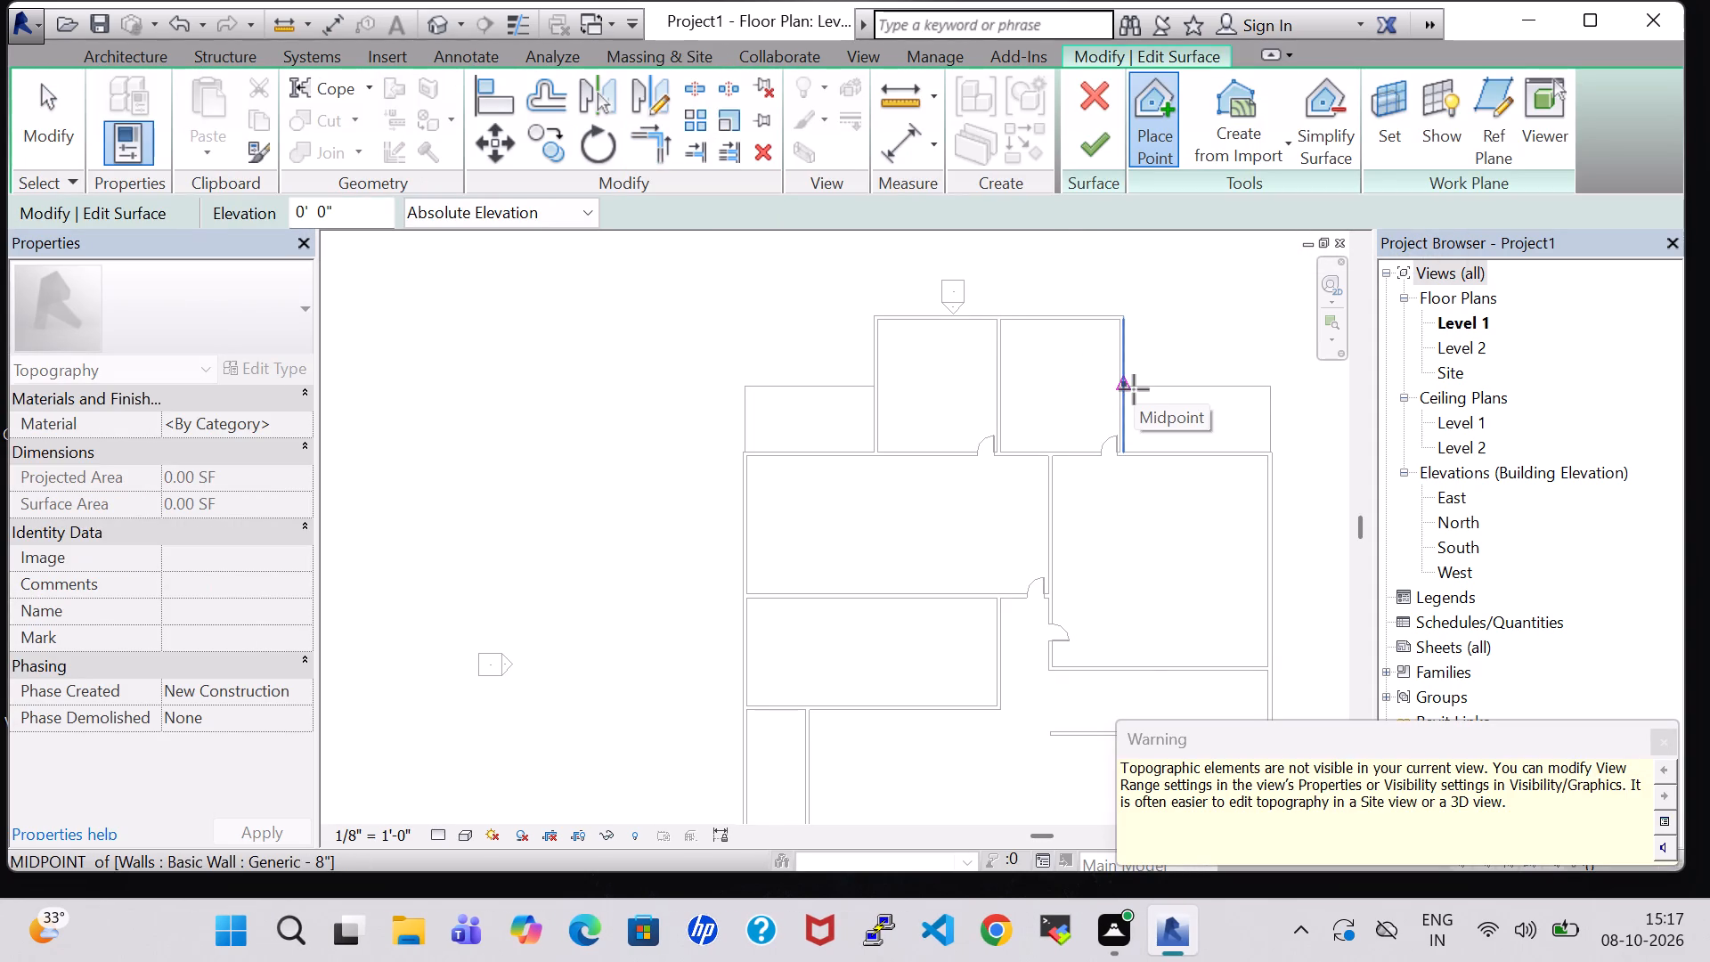
{"action": "left_click", "coordinate": [1123, 389]}
{"action": "left_click", "coordinate": [1266, 388]}
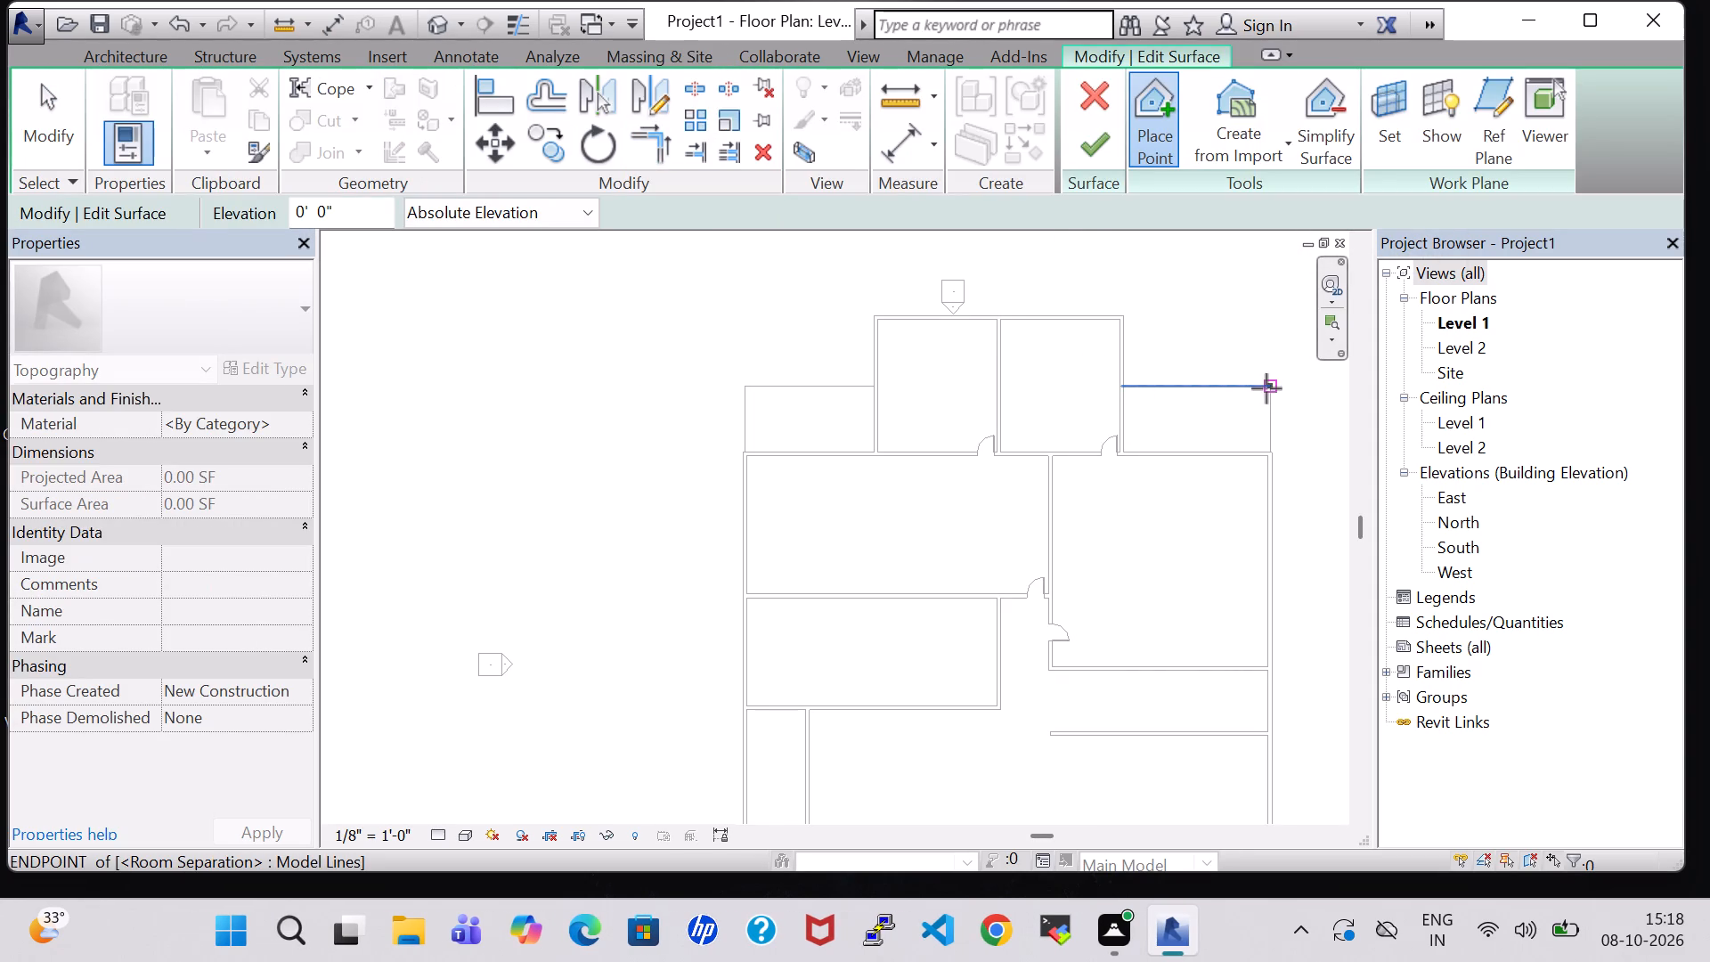
{"action": "left_click", "coordinate": [1272, 449]}
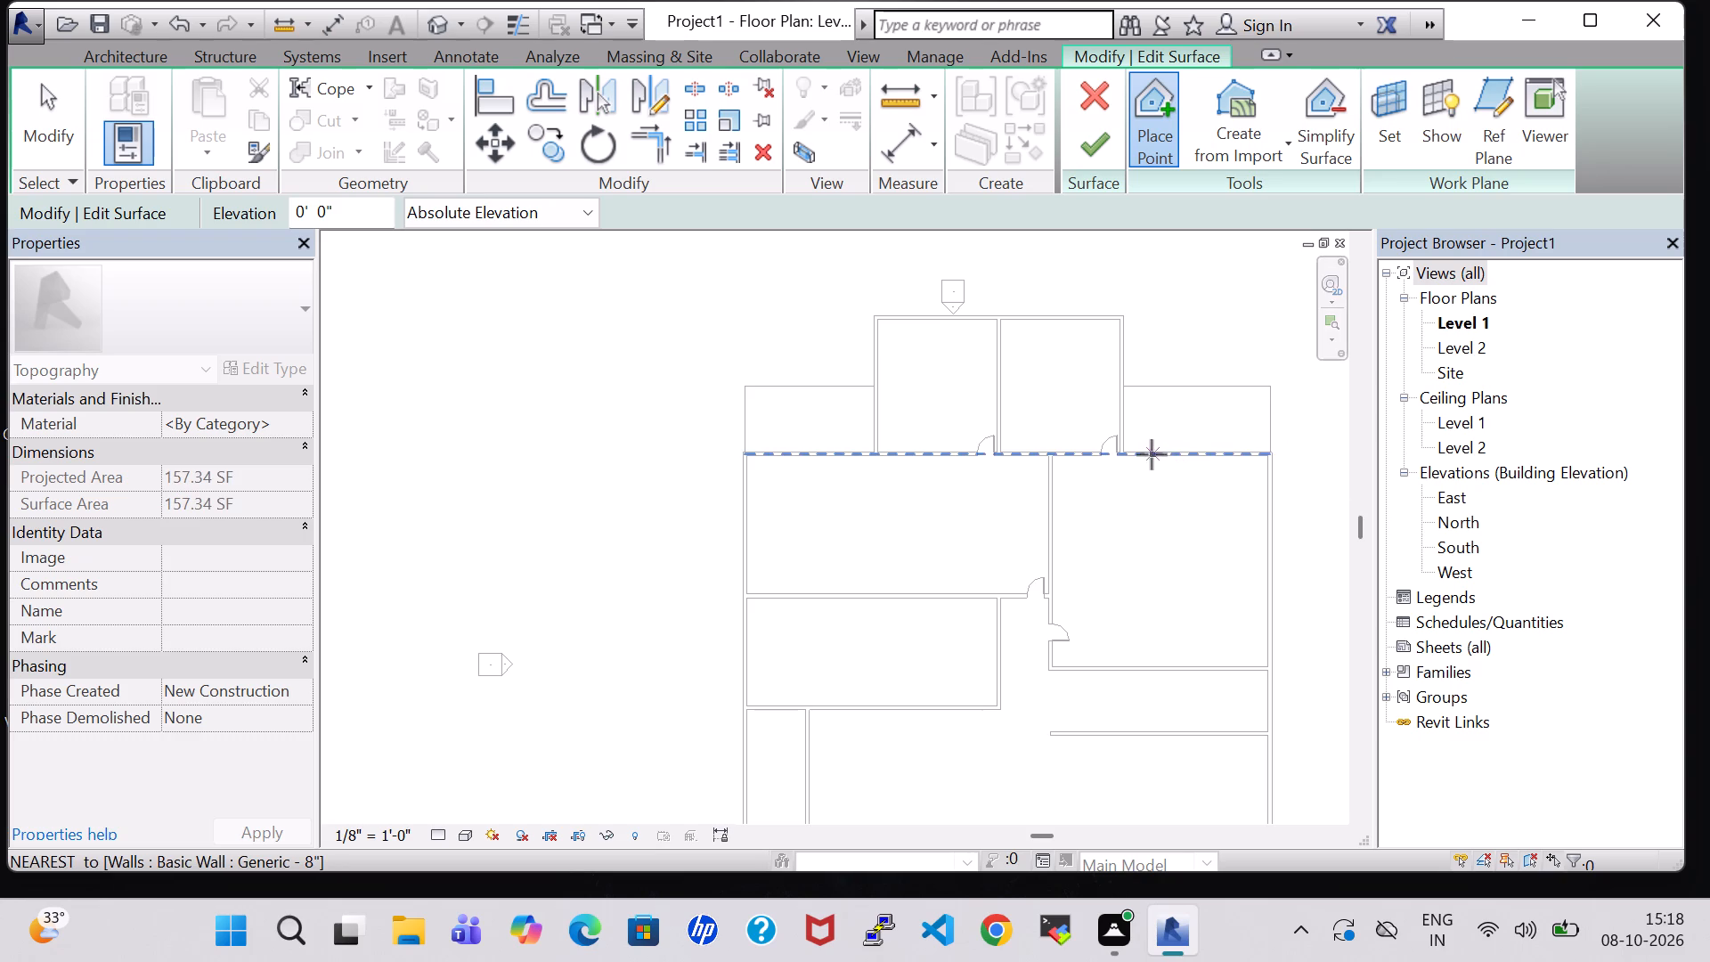
{"action": "left_click", "coordinate": [1129, 453]}
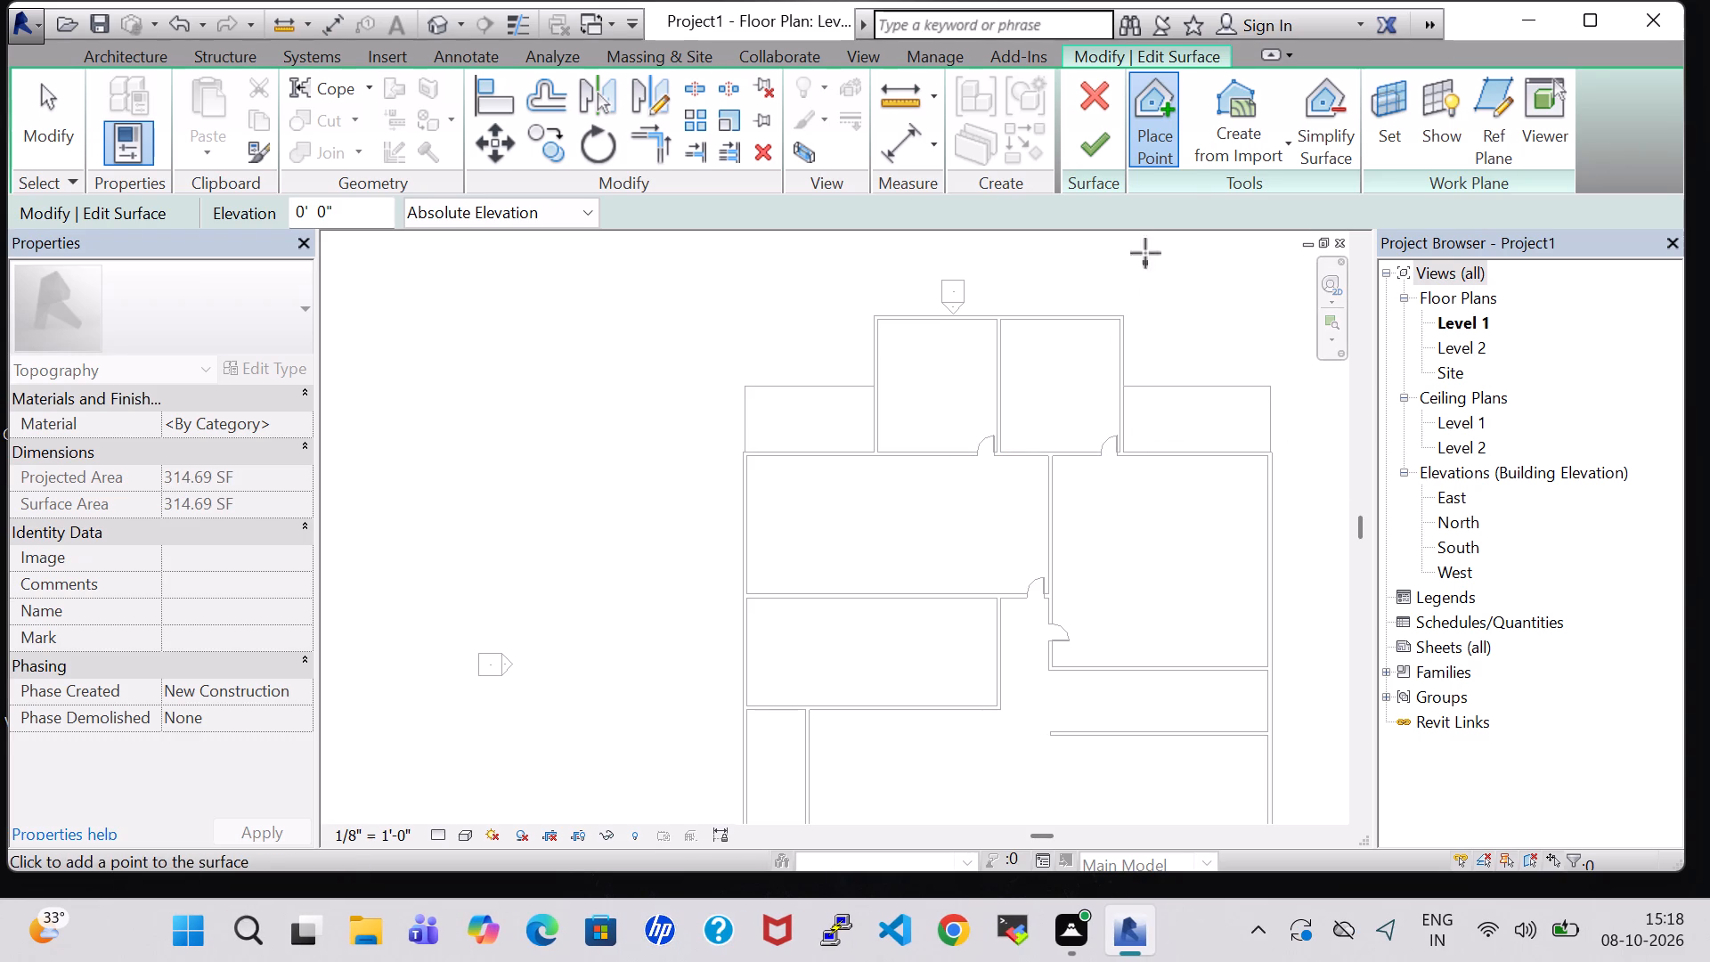
{"action": "left_click", "coordinate": [1085, 157]}
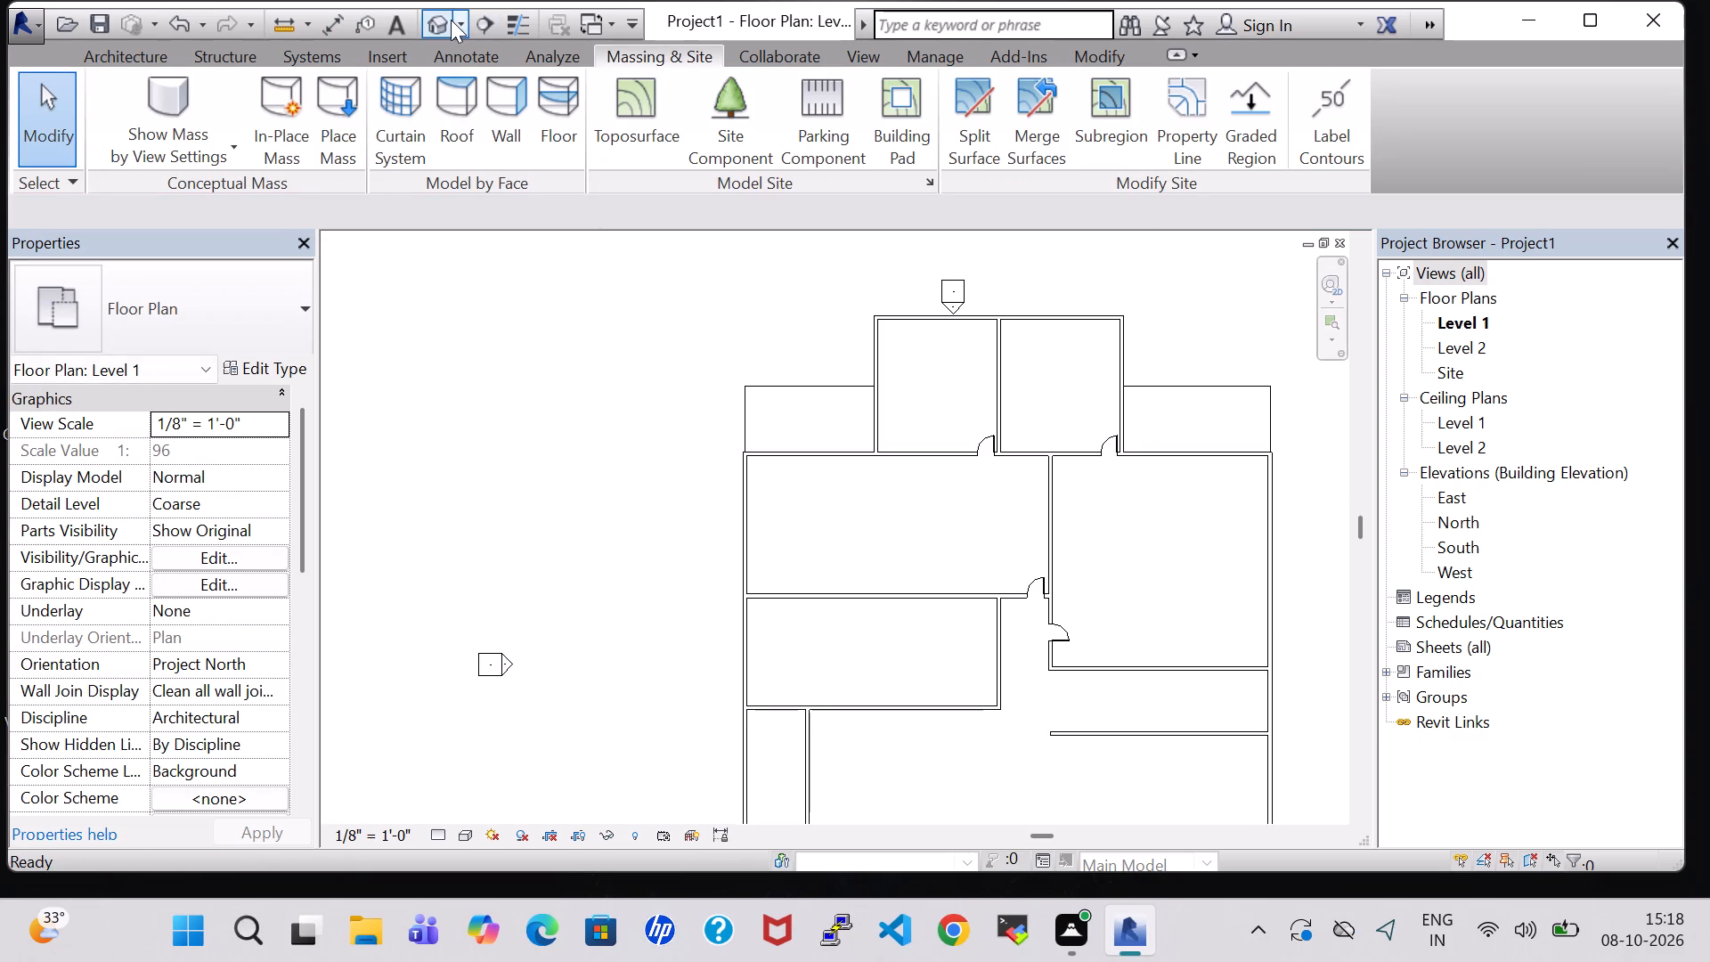
Open the default 3D view and change its visual style so that walls, doors and topography display with coloured surfaces.
{"action": "left_click", "coordinate": [451, 20]}
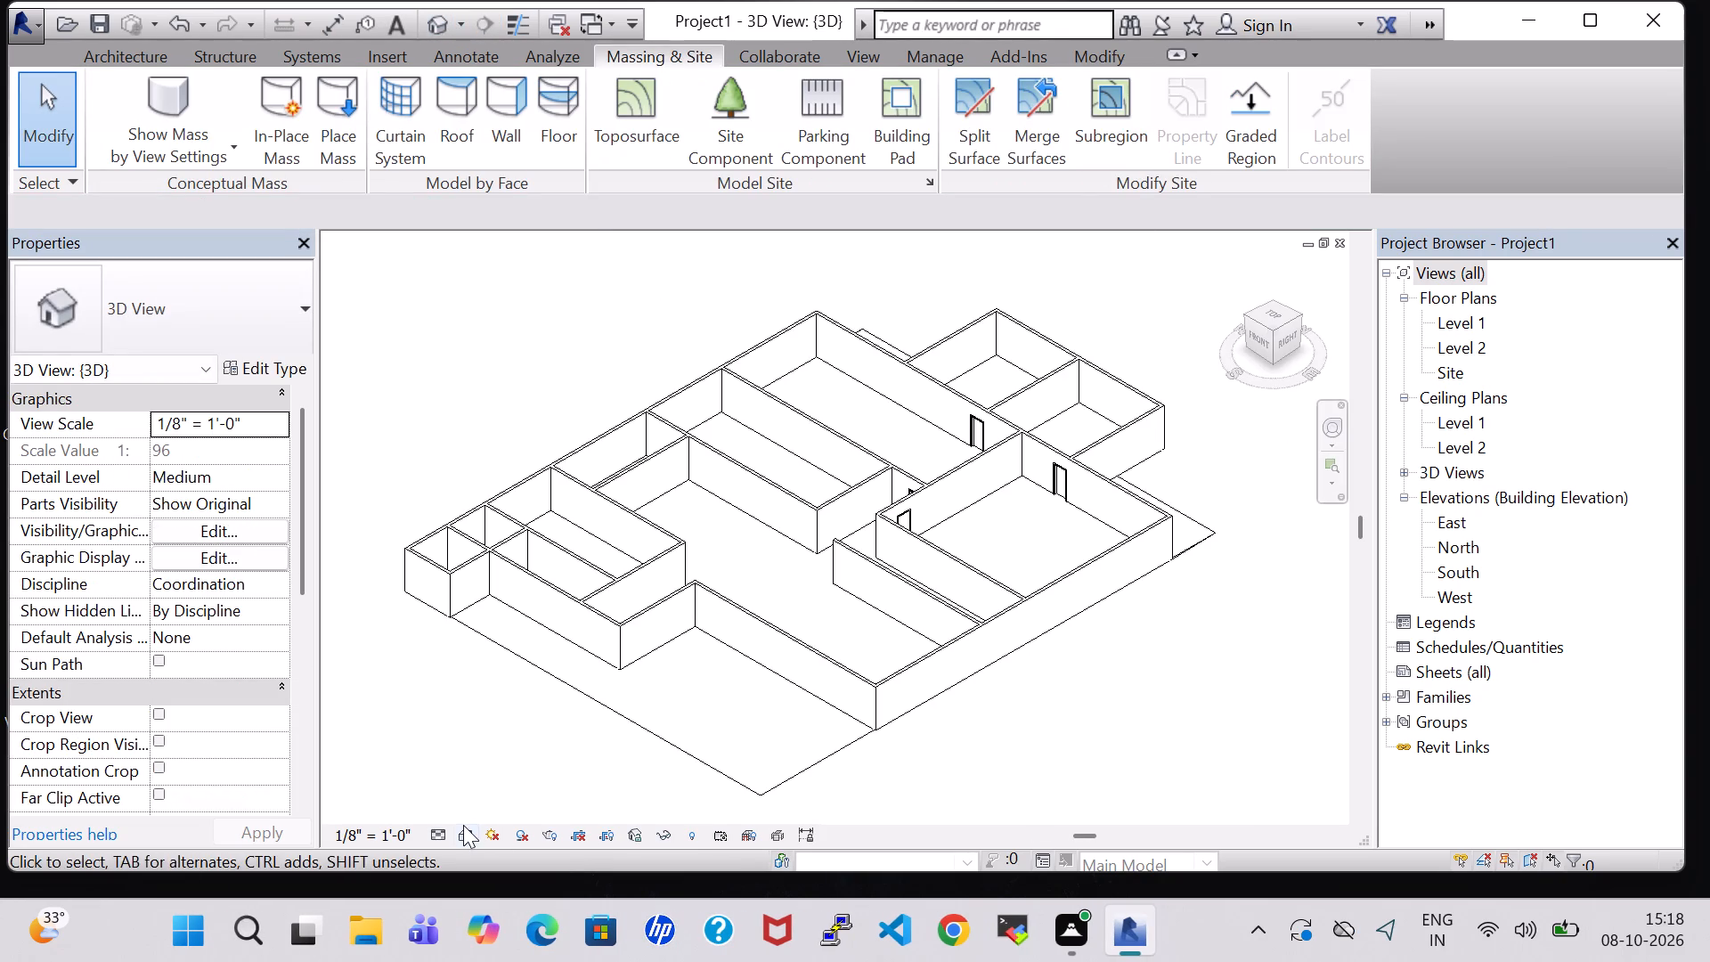
{"action": "left_click", "coordinate": [463, 825]}
{"action": "left_click", "coordinate": [503, 788]}
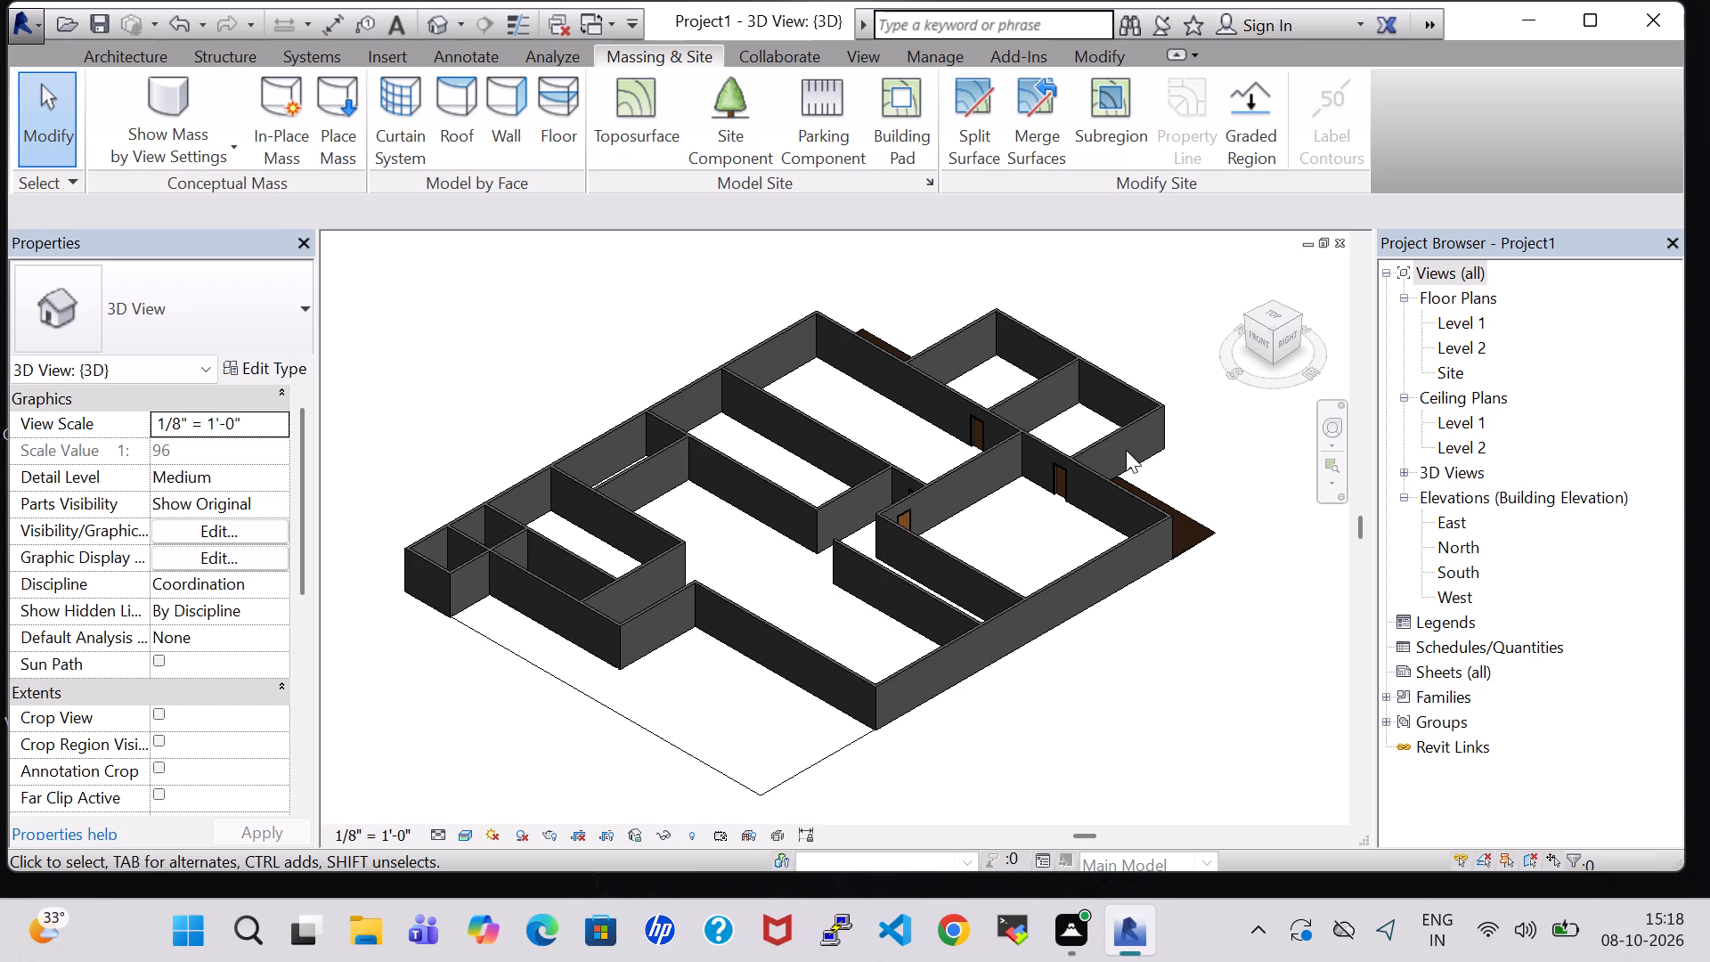
Nudge the northeast rectangle's north room separation line outward until it is level with the projection's north wall.
{"action": "middle_click_drag", "start_coordinate": [1150, 379], "coordinate": [1043, 420], "text": "shift"}
{"action": "scroll", "coordinate": [1150, 379], "scroll_direction": "up", "scroll_amount": 1, "text": "shift"}
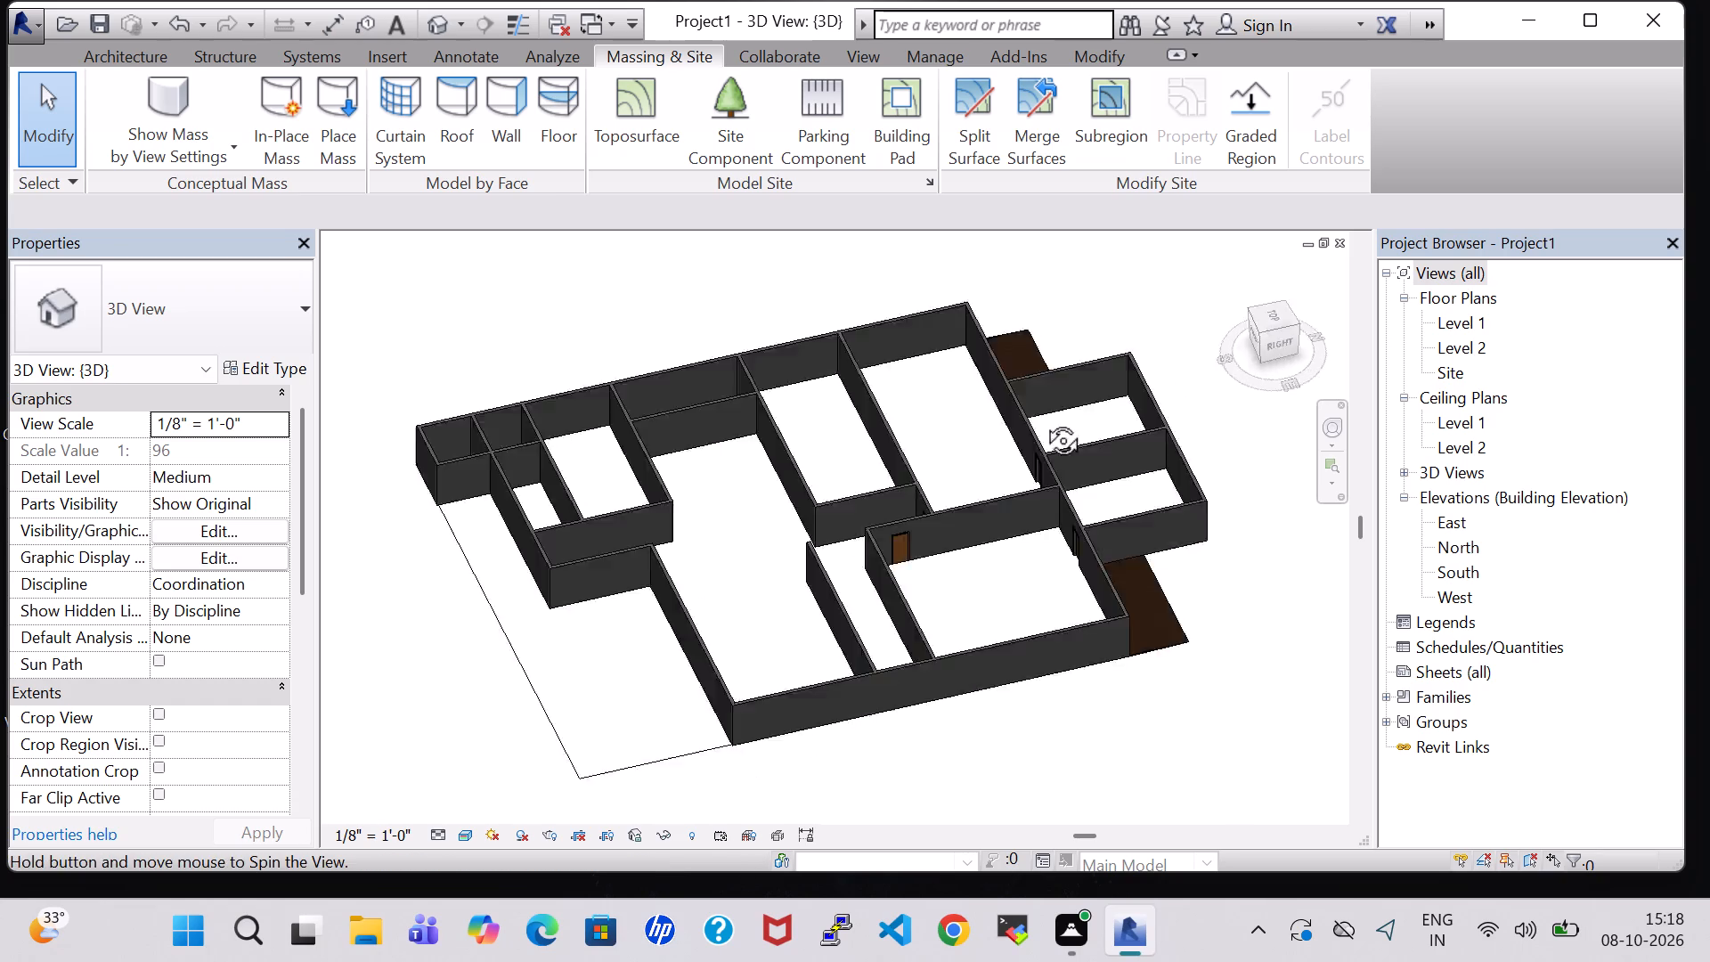
{"action": "middle_click_drag", "start_coordinate": [1043, 420], "coordinate": [949, 443], "text": "shift"}
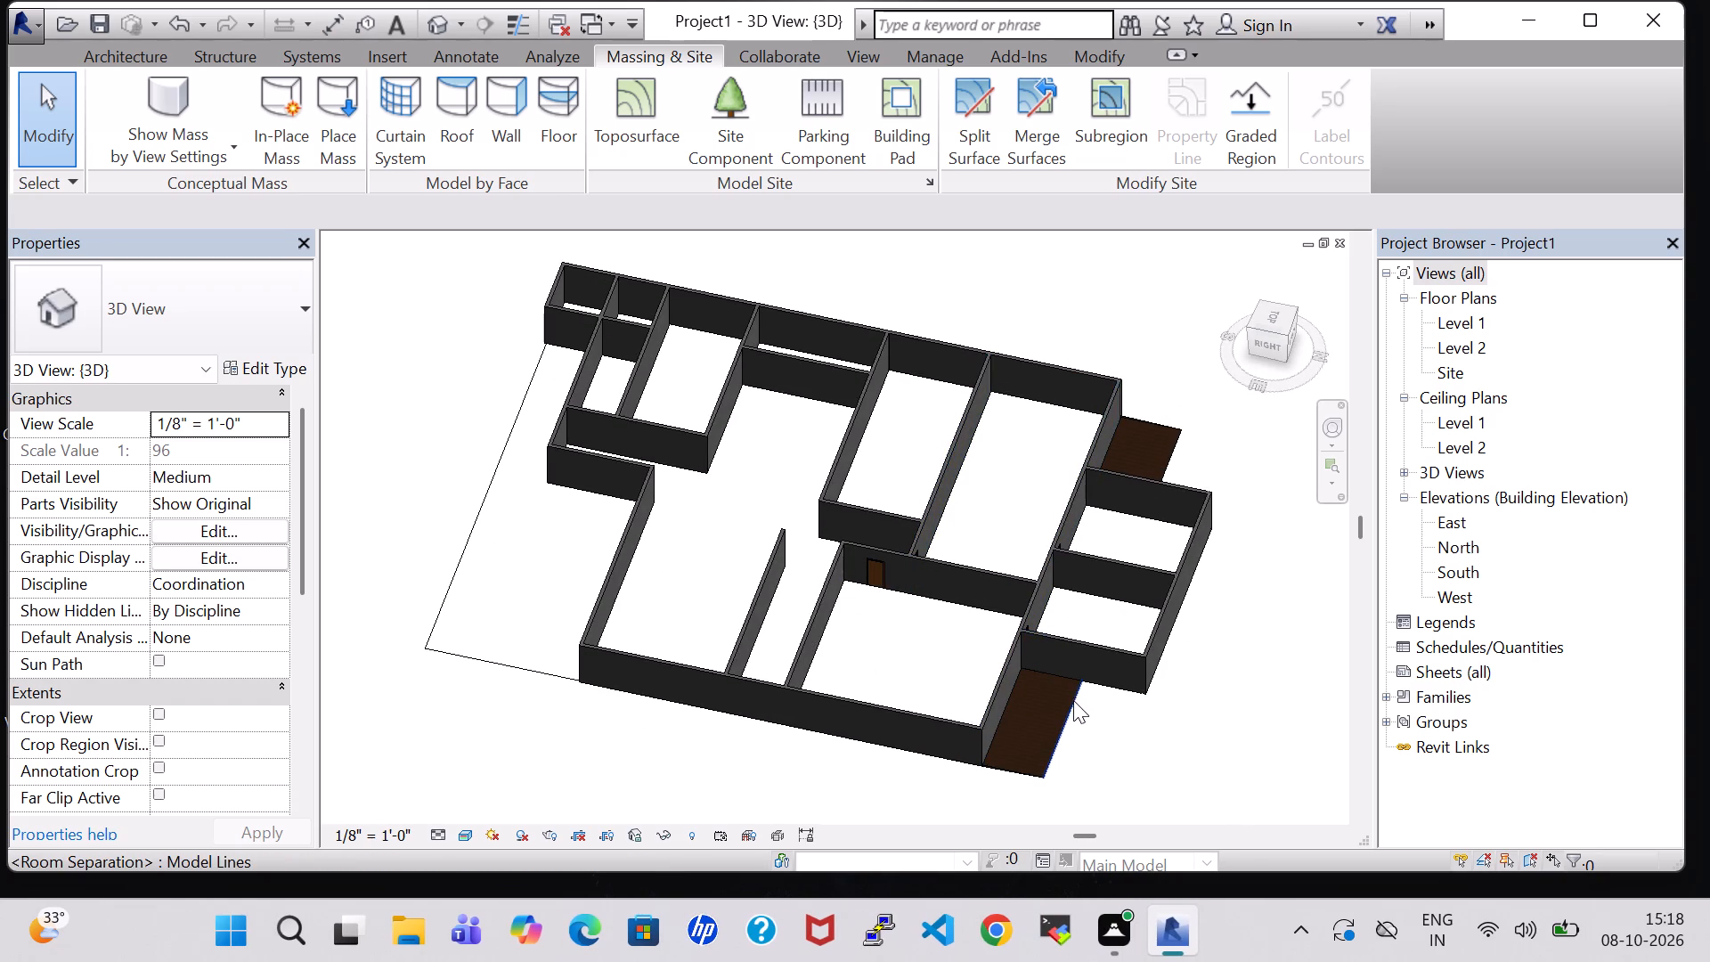
{"action": "left_click", "coordinate": [1072, 707]}
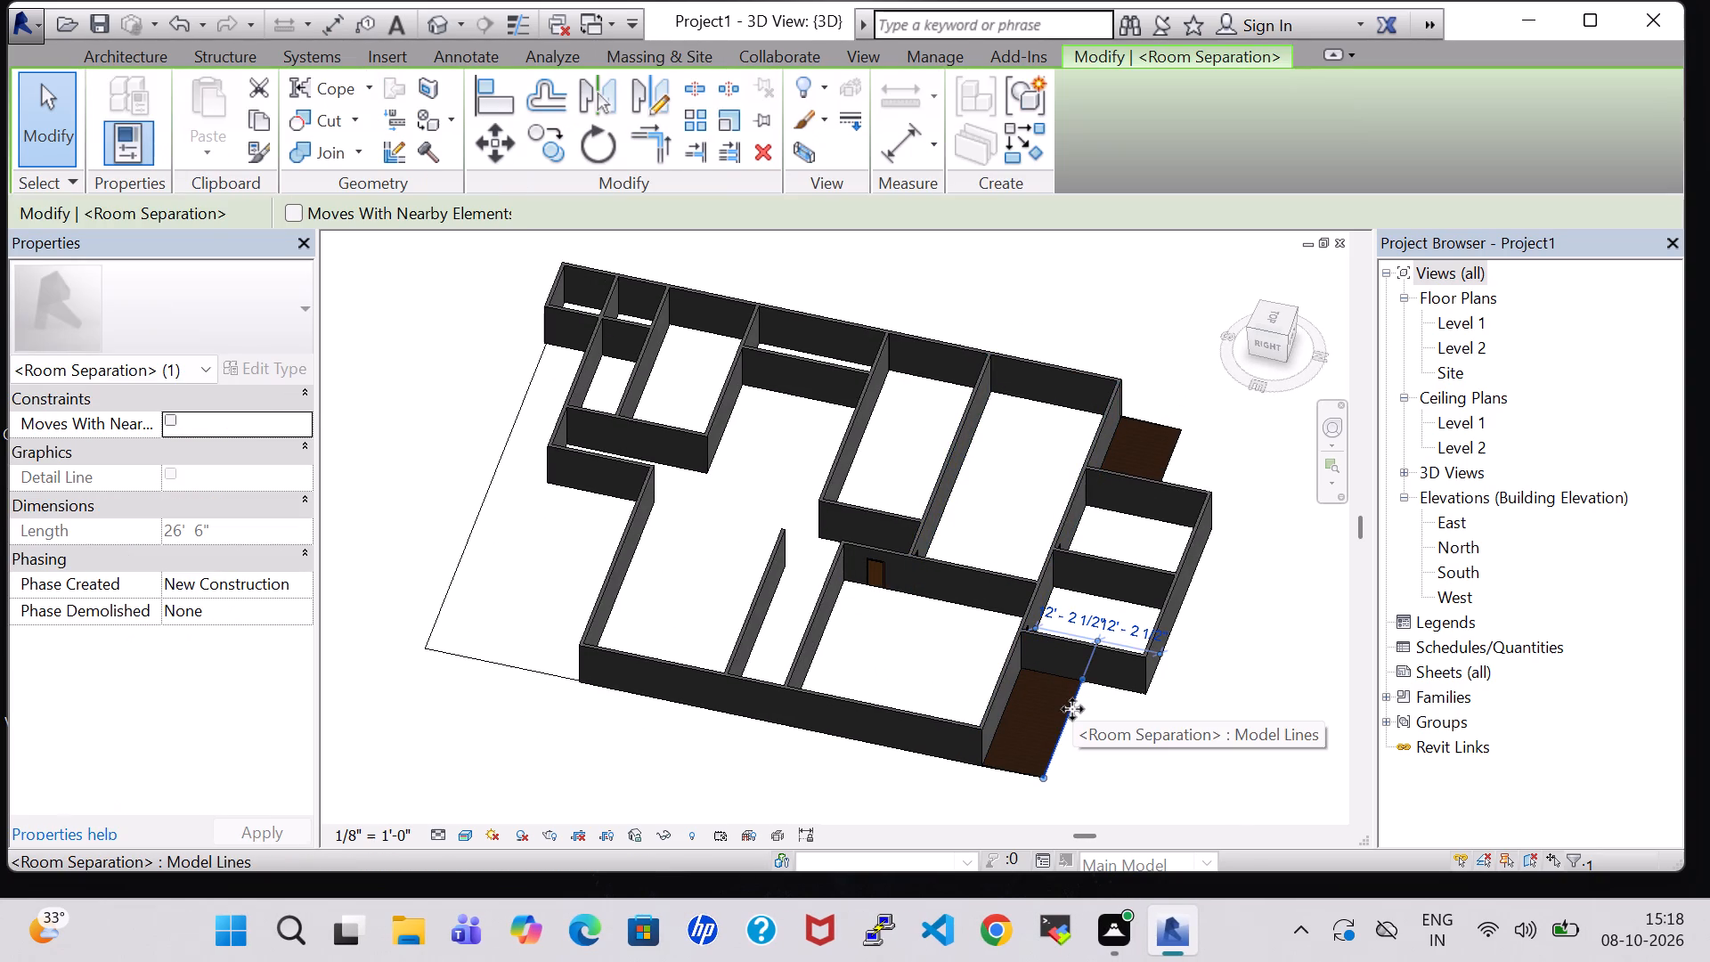
{"action": "key", "text": "Right"}
{"action": "key", "text": "Right"}
{"action": "key", "text": "Right"}
{"action": "key", "text": "Right"}
{"action": "key", "text": "Right"}
{"action": "key", "text": "Right"}
{"action": "key", "text": "Right"}
{"action": "key", "text": "Right"}
{"action": "key", "text": "Right"}
{"action": "key", "text": "Right"}
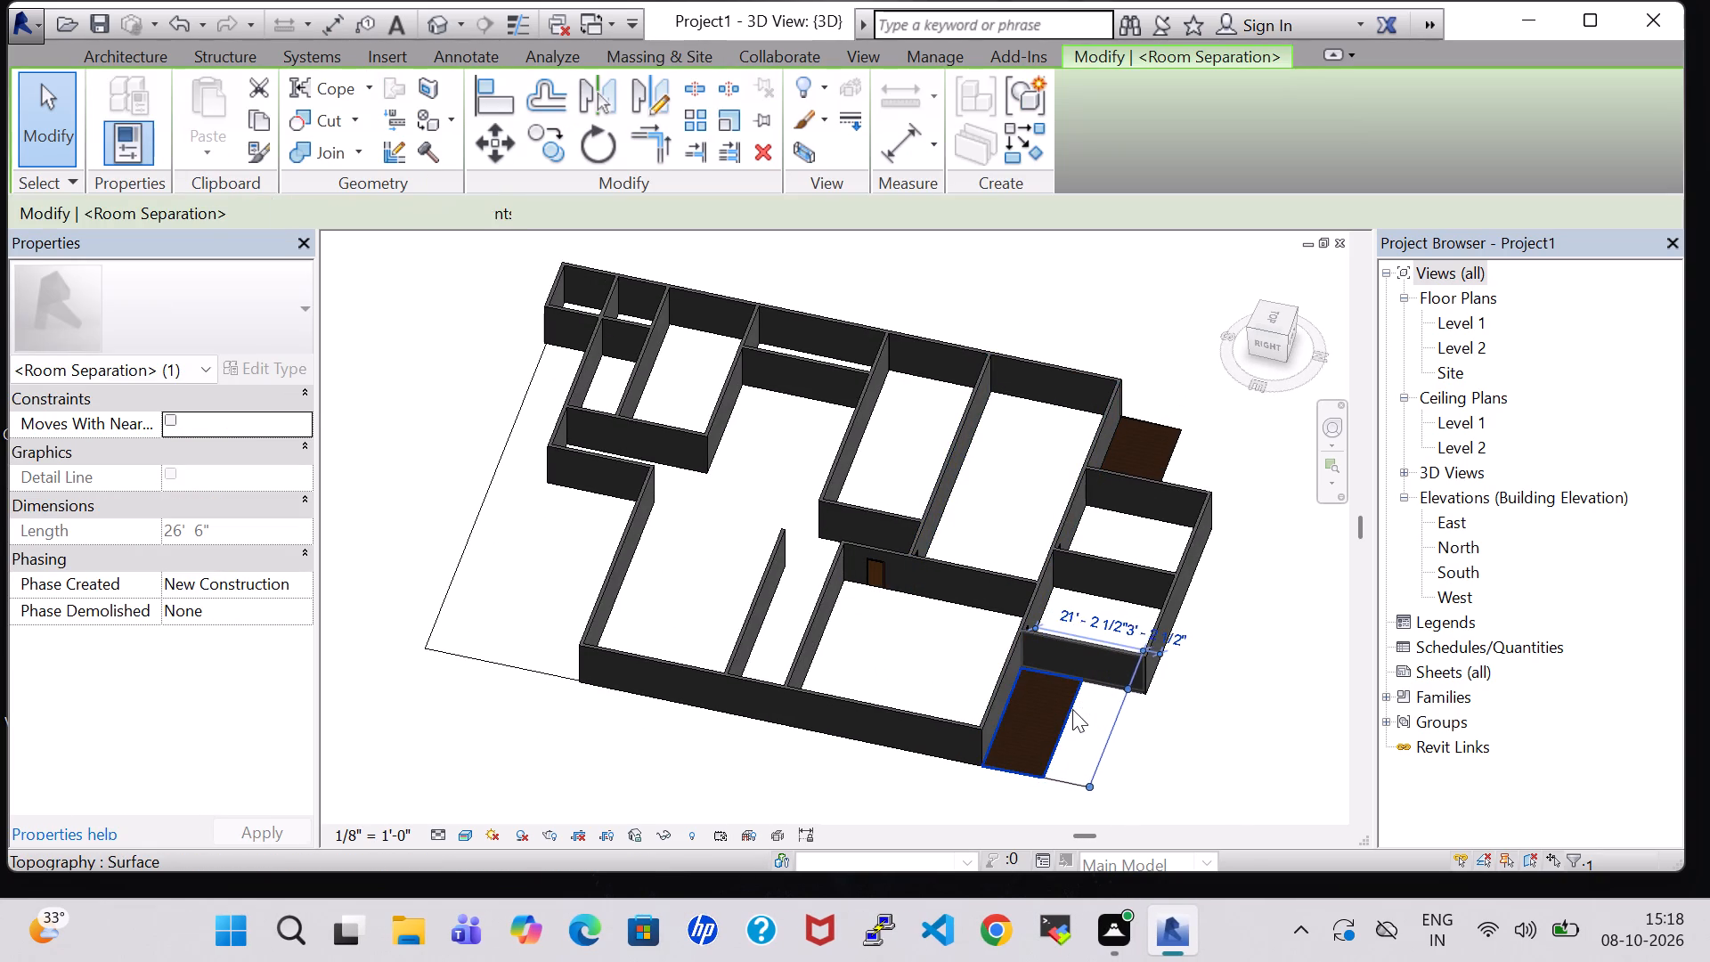
{"action": "key", "text": "Right"}
{"action": "key", "text": "Right"}
Start a toposurface at elevation 0' 0" with points around the strip between the northeast topography and the moved separation line.
{"action": "key", "text": "Return"}
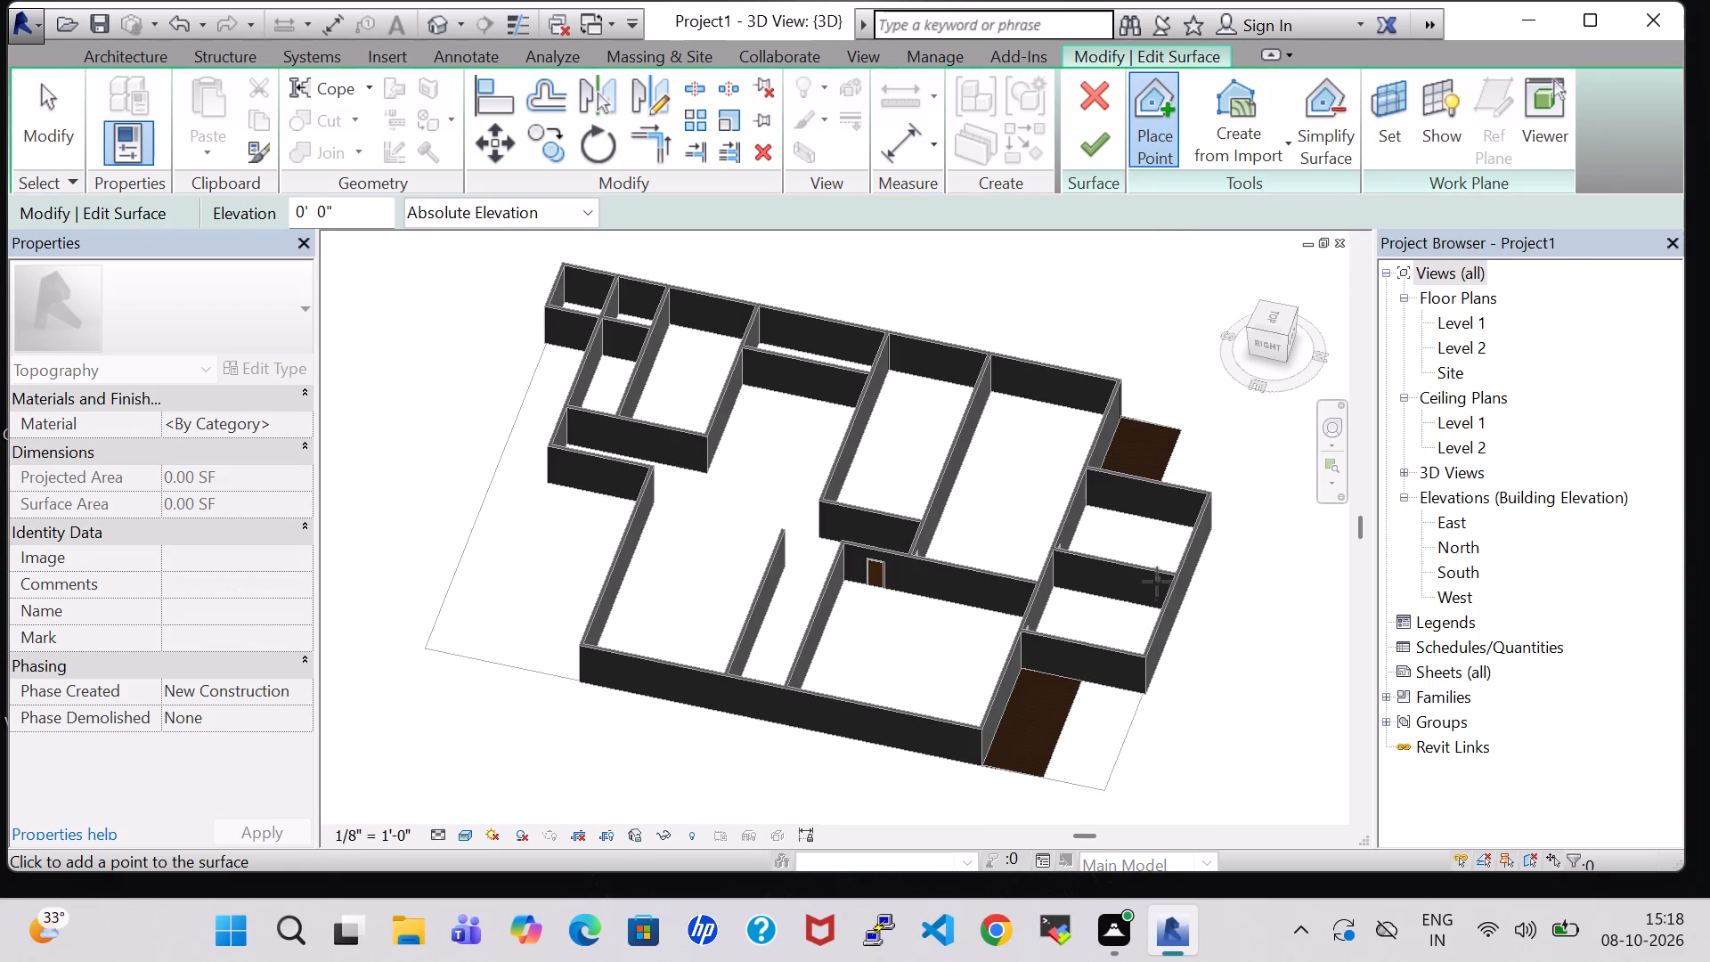
{"action": "left_click", "coordinate": [1142, 700]}
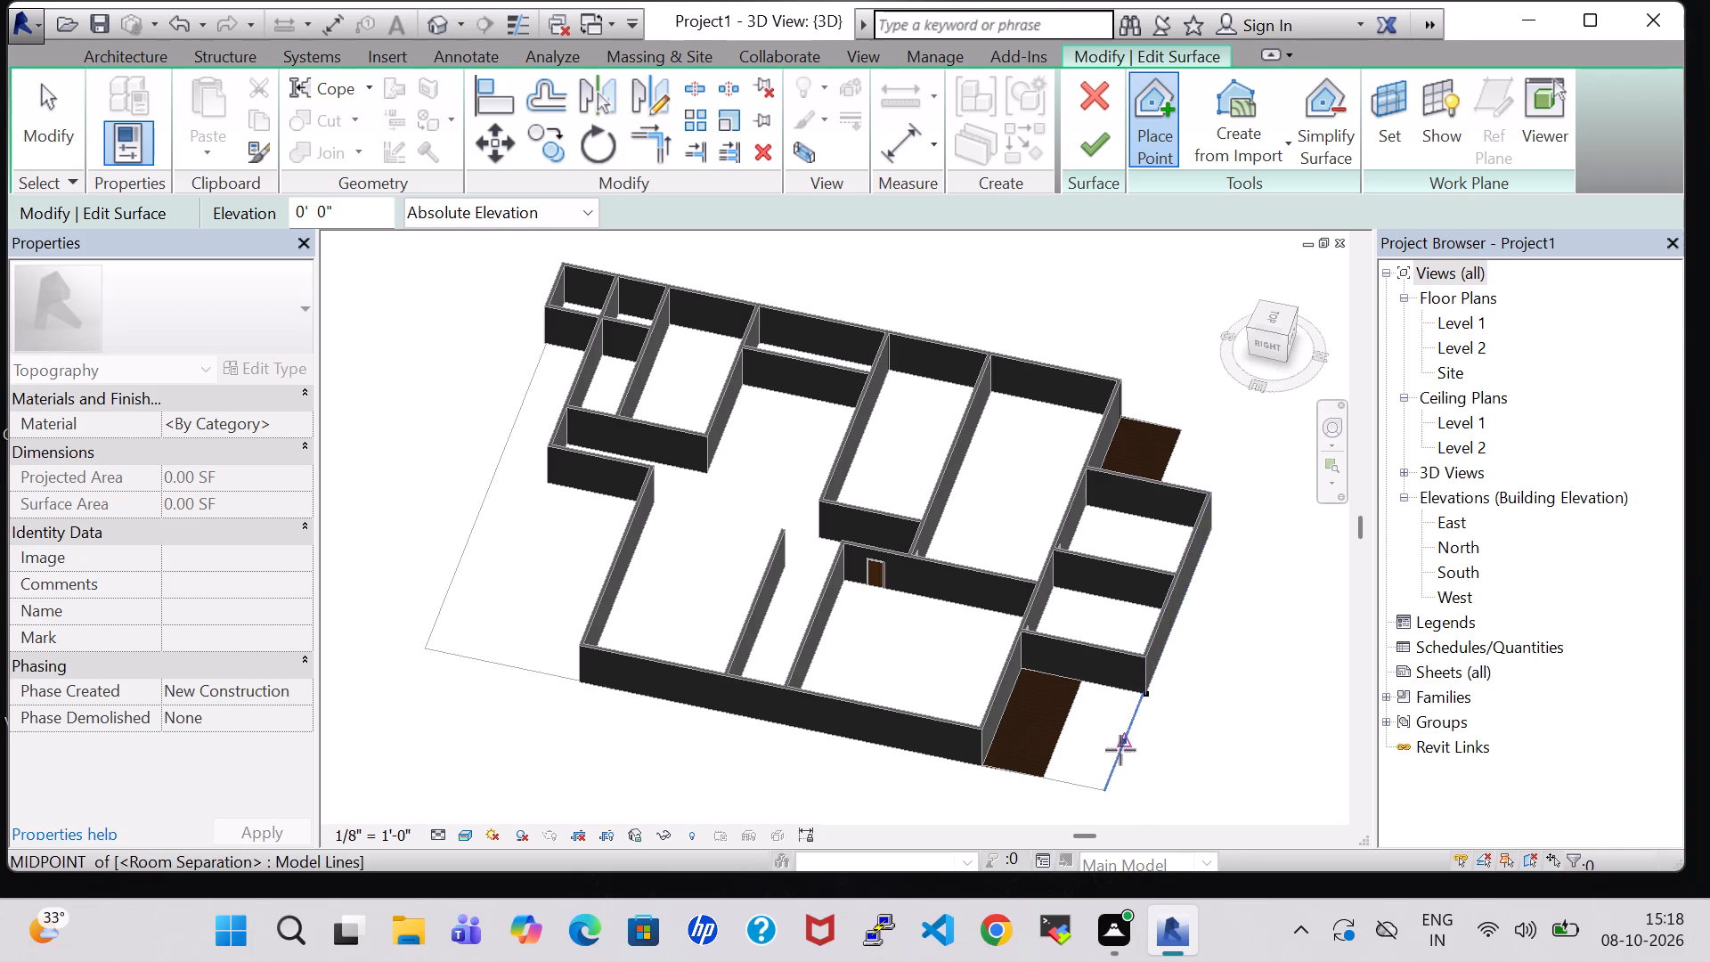
{"action": "left_click", "coordinate": [1110, 786]}
{"action": "left_click", "coordinate": [1049, 777]}
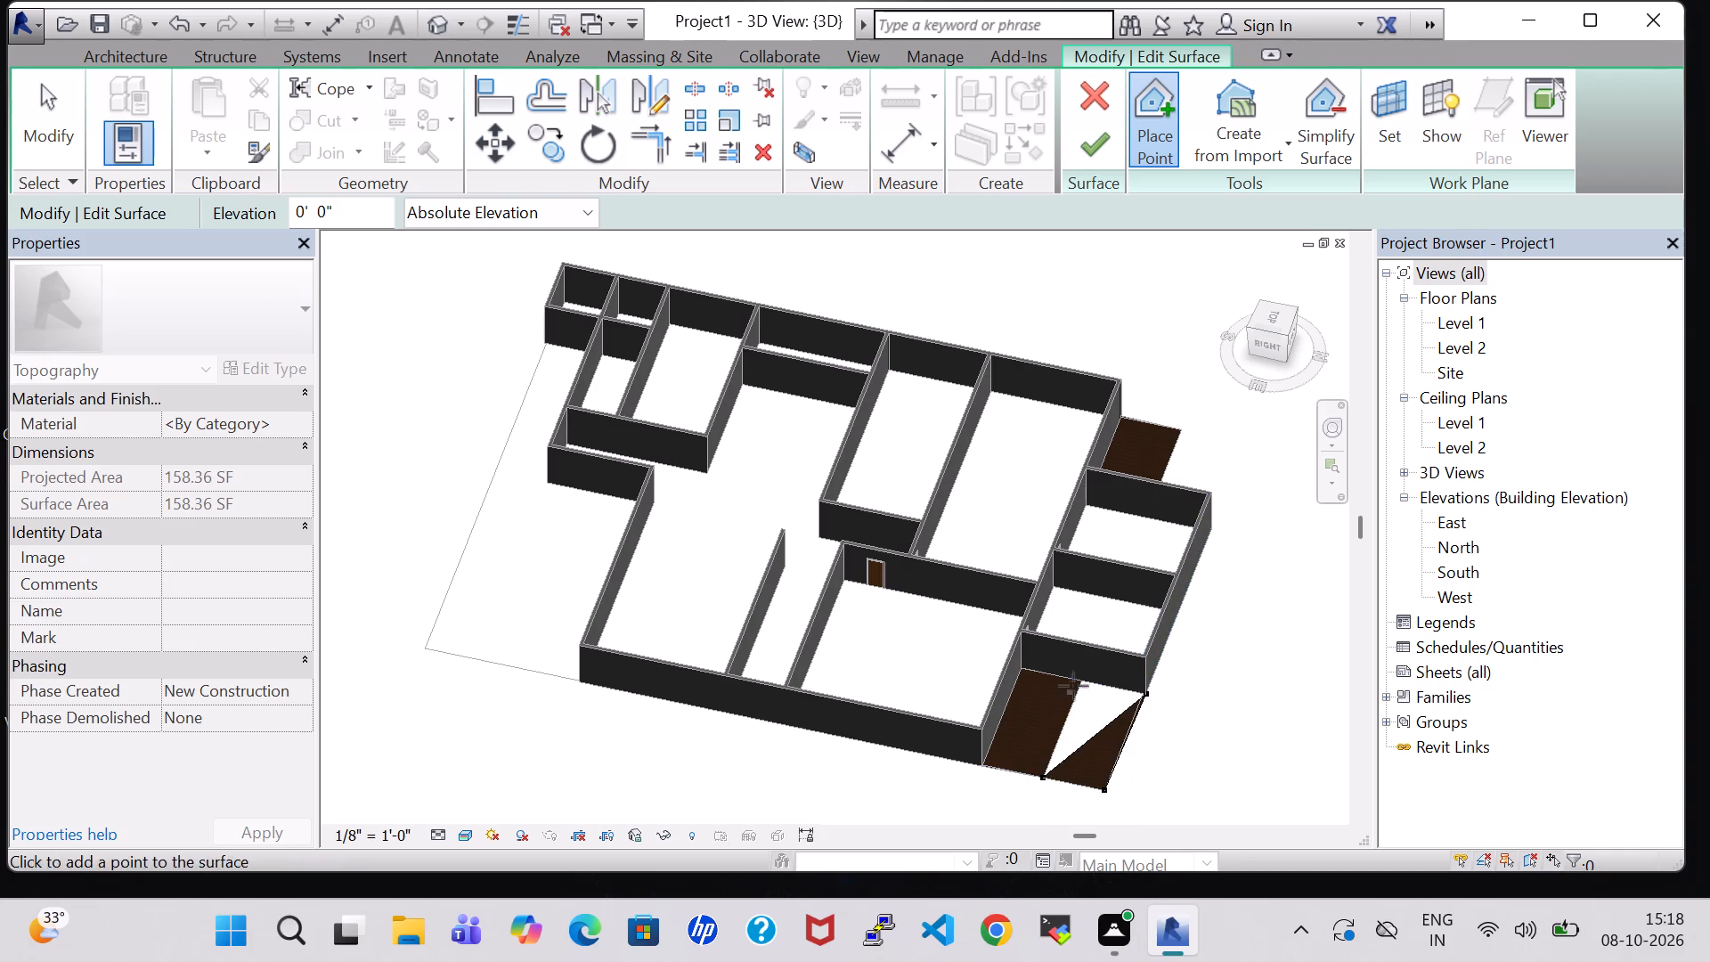
{"action": "left_click", "coordinate": [1086, 678]}
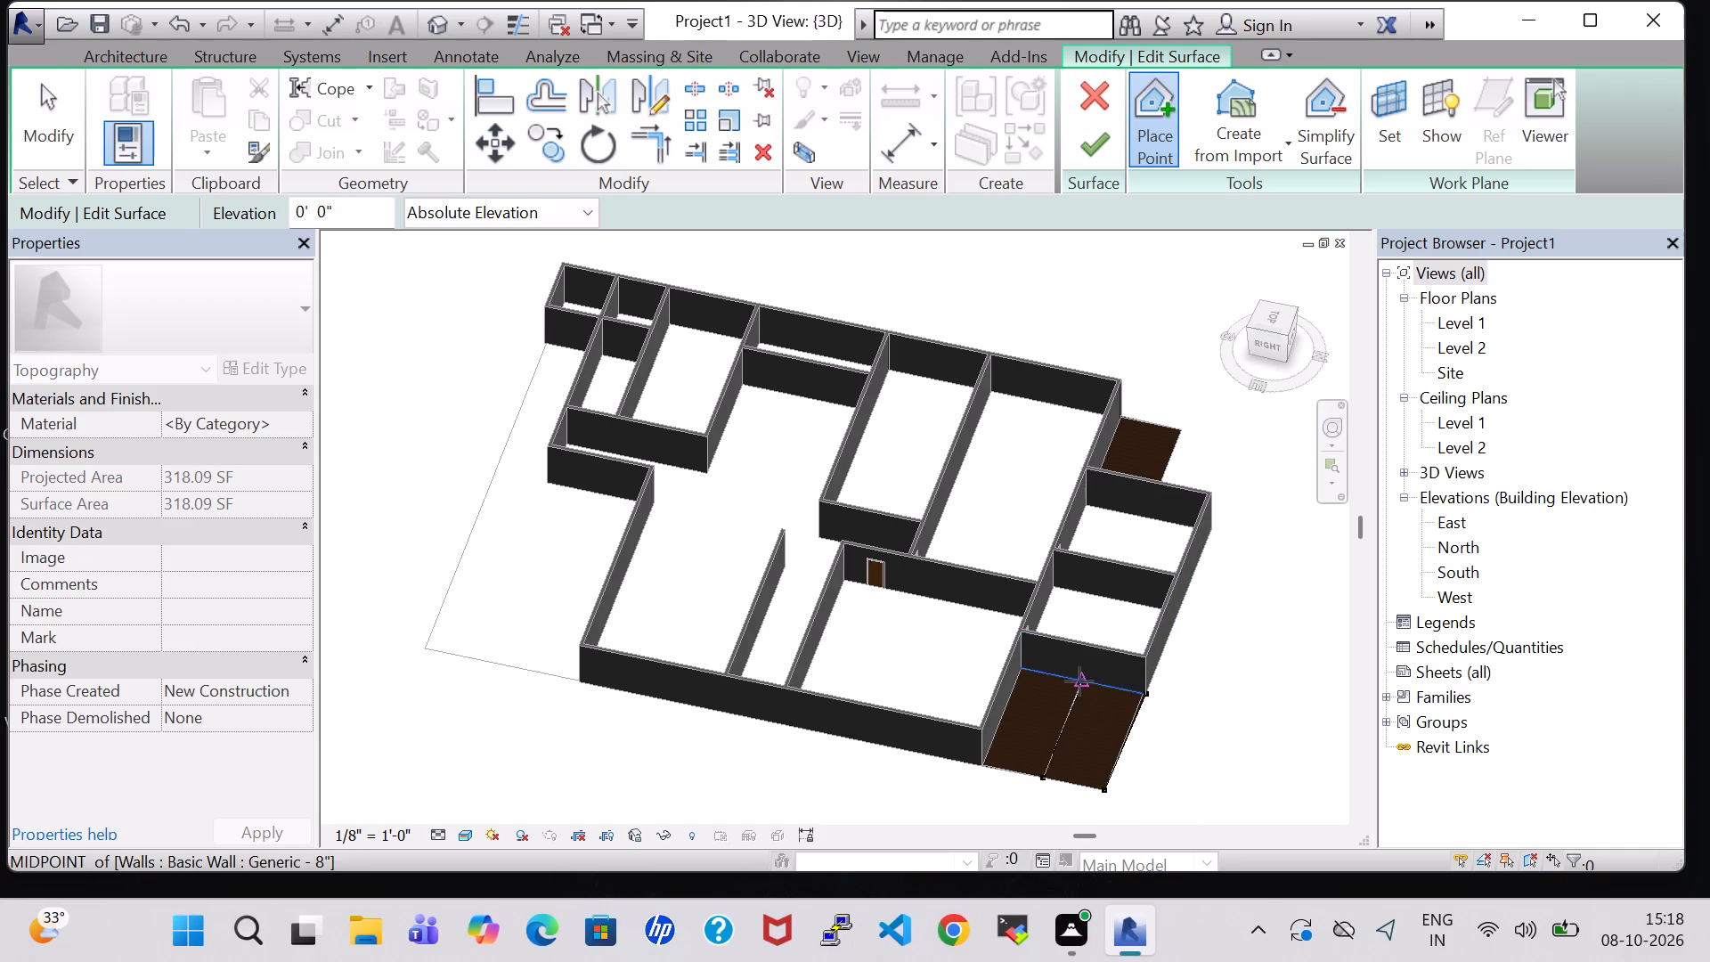
{"action": "left_click", "coordinate": [1079, 681]}
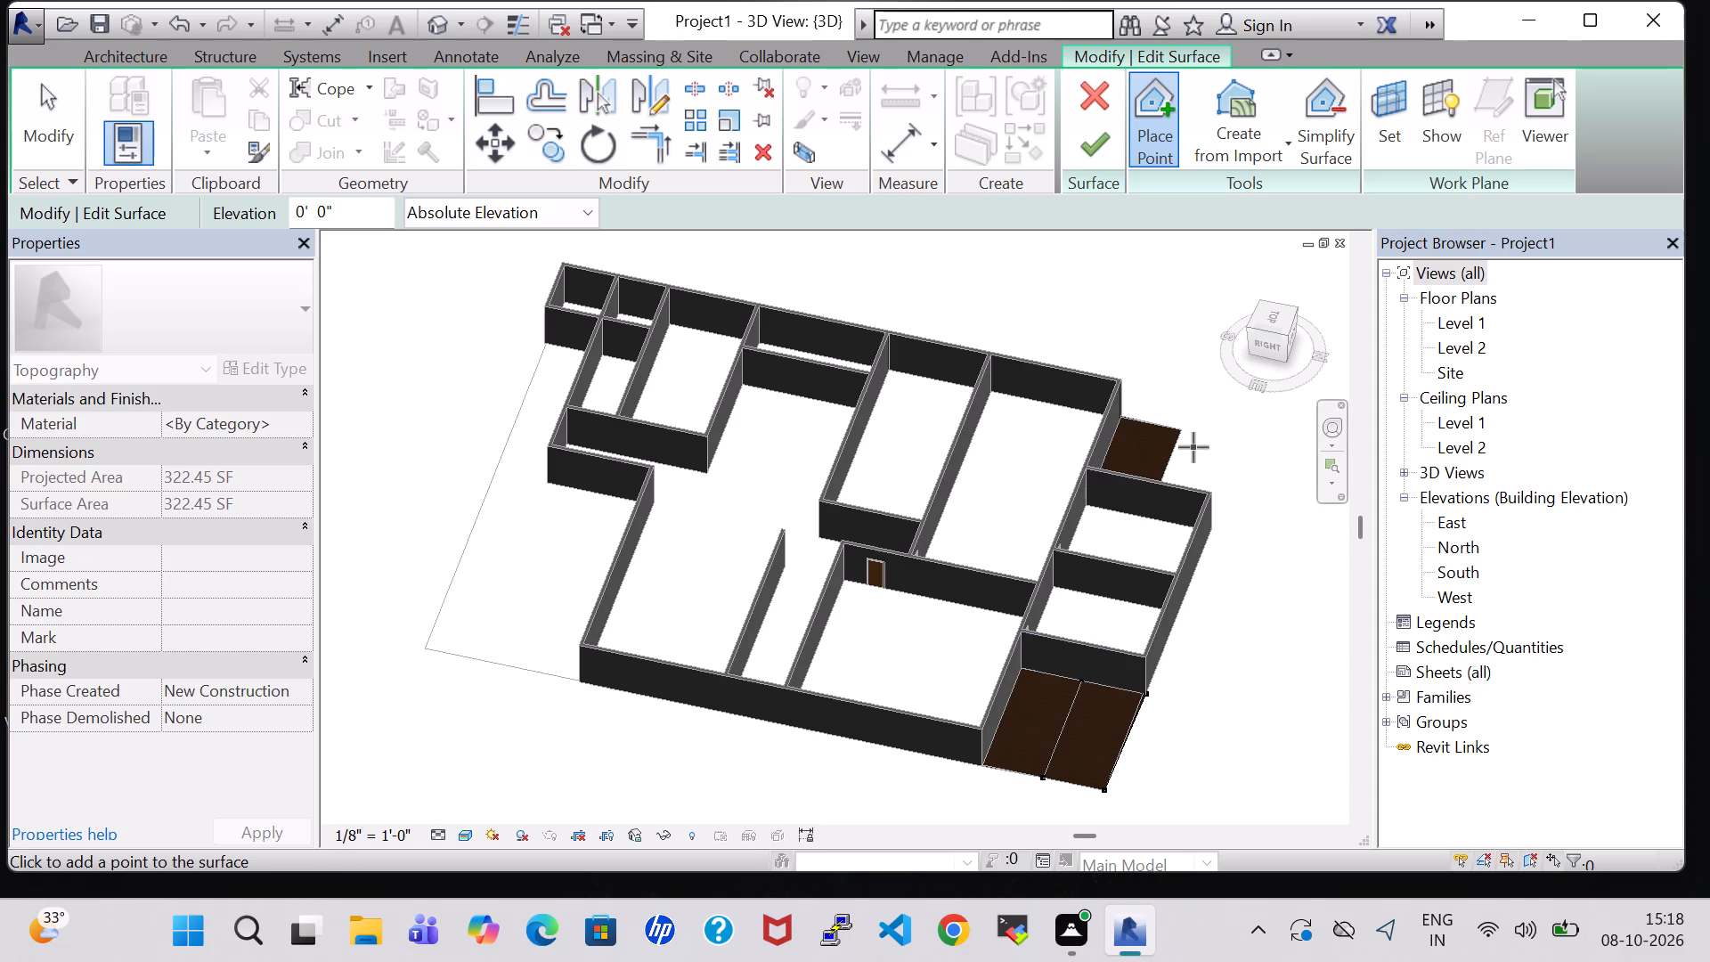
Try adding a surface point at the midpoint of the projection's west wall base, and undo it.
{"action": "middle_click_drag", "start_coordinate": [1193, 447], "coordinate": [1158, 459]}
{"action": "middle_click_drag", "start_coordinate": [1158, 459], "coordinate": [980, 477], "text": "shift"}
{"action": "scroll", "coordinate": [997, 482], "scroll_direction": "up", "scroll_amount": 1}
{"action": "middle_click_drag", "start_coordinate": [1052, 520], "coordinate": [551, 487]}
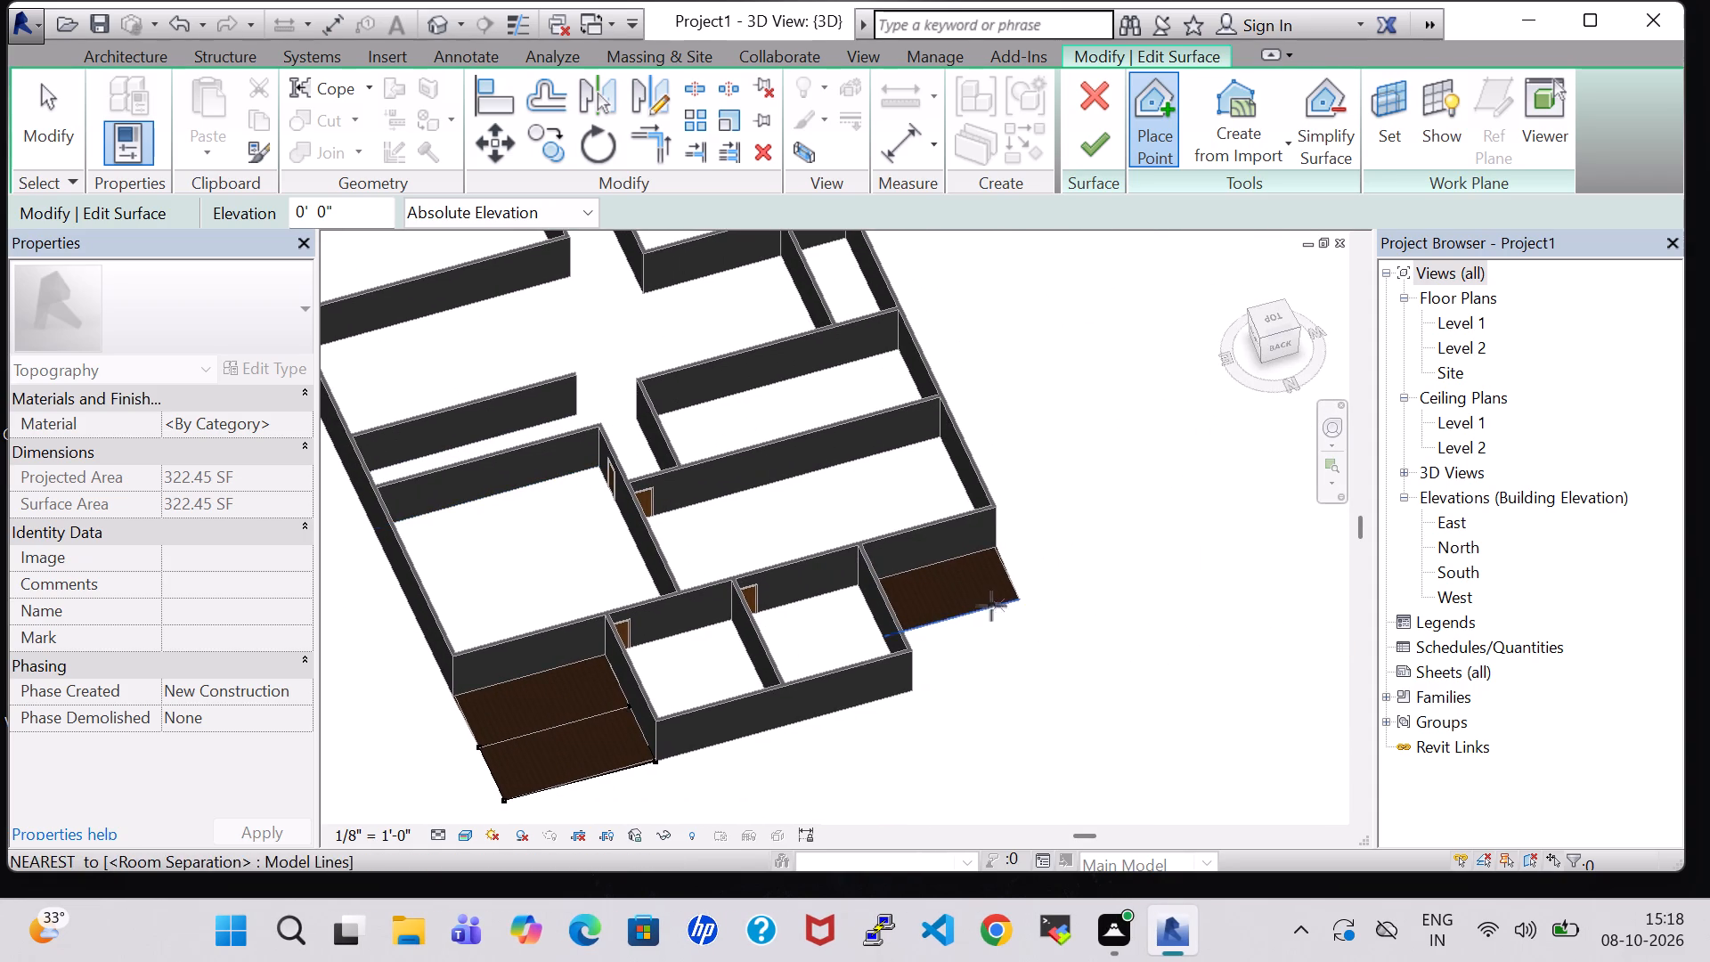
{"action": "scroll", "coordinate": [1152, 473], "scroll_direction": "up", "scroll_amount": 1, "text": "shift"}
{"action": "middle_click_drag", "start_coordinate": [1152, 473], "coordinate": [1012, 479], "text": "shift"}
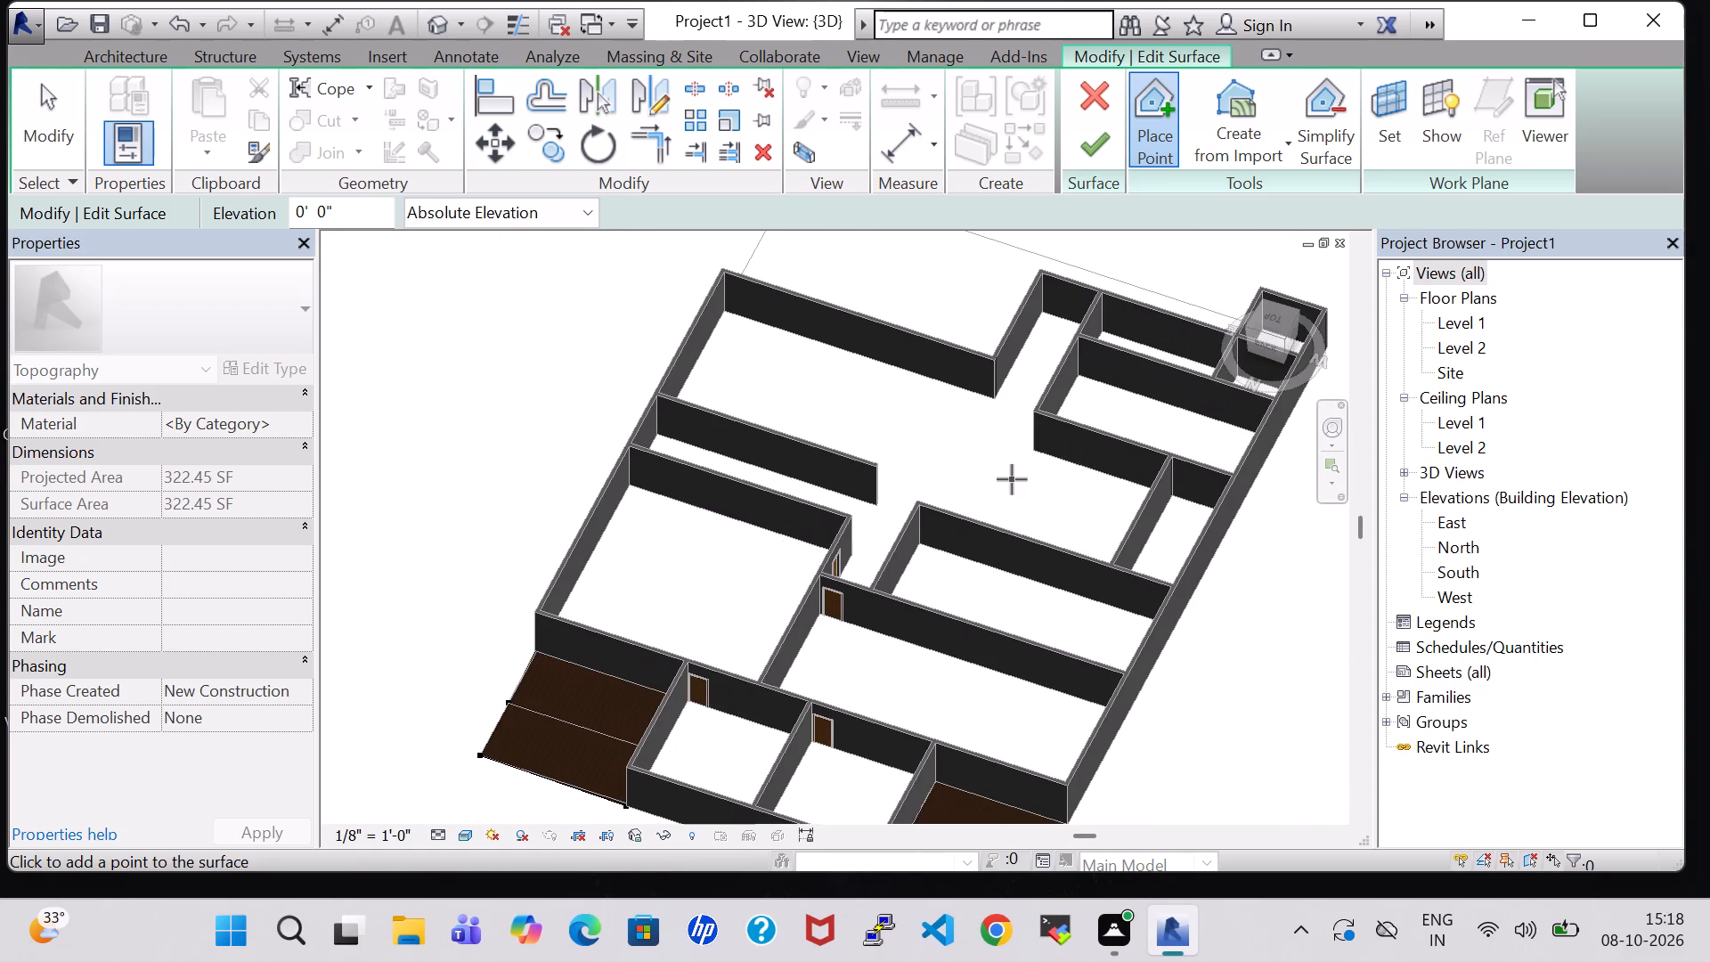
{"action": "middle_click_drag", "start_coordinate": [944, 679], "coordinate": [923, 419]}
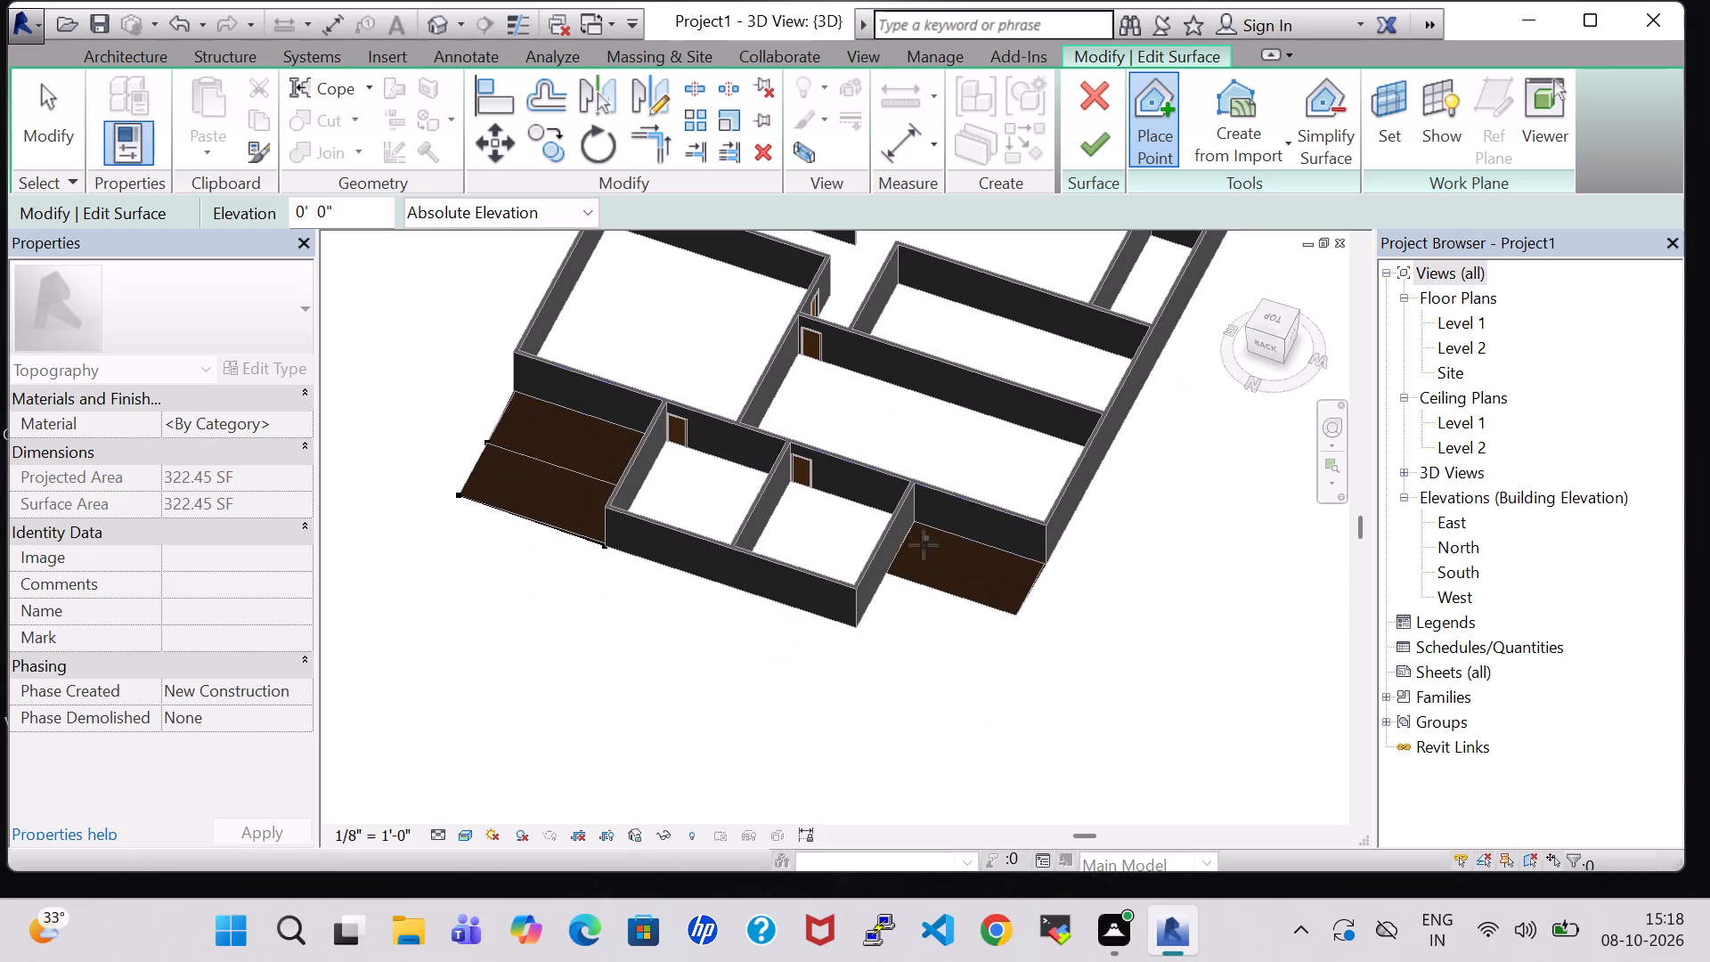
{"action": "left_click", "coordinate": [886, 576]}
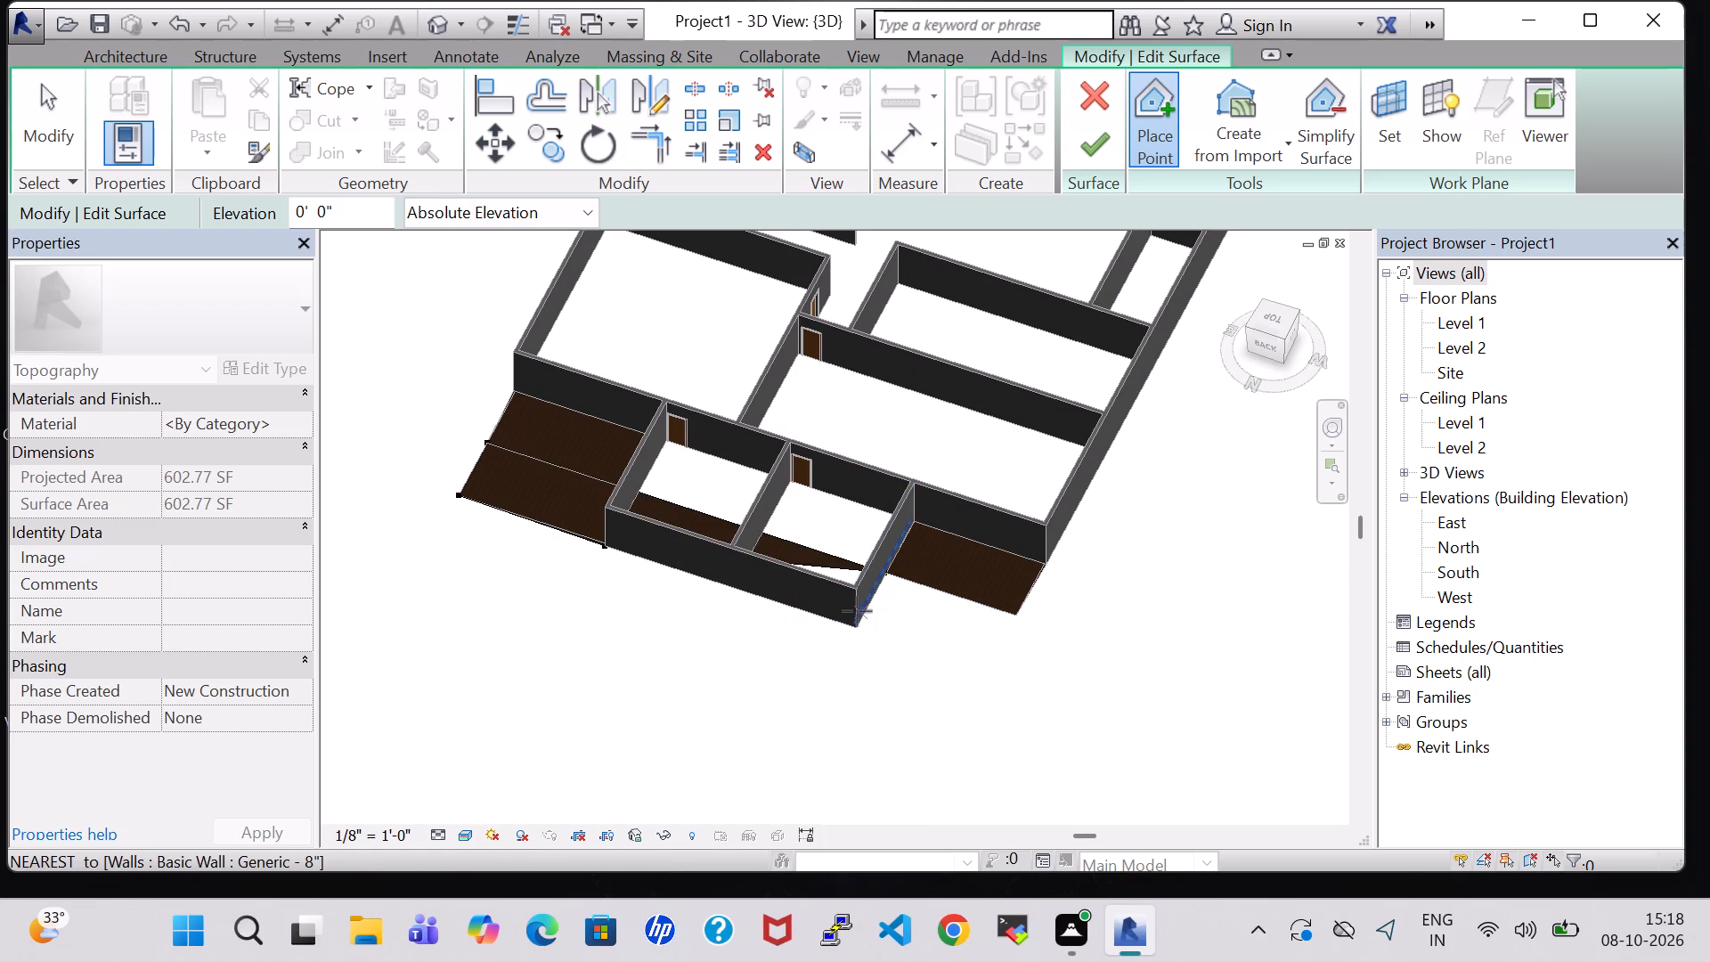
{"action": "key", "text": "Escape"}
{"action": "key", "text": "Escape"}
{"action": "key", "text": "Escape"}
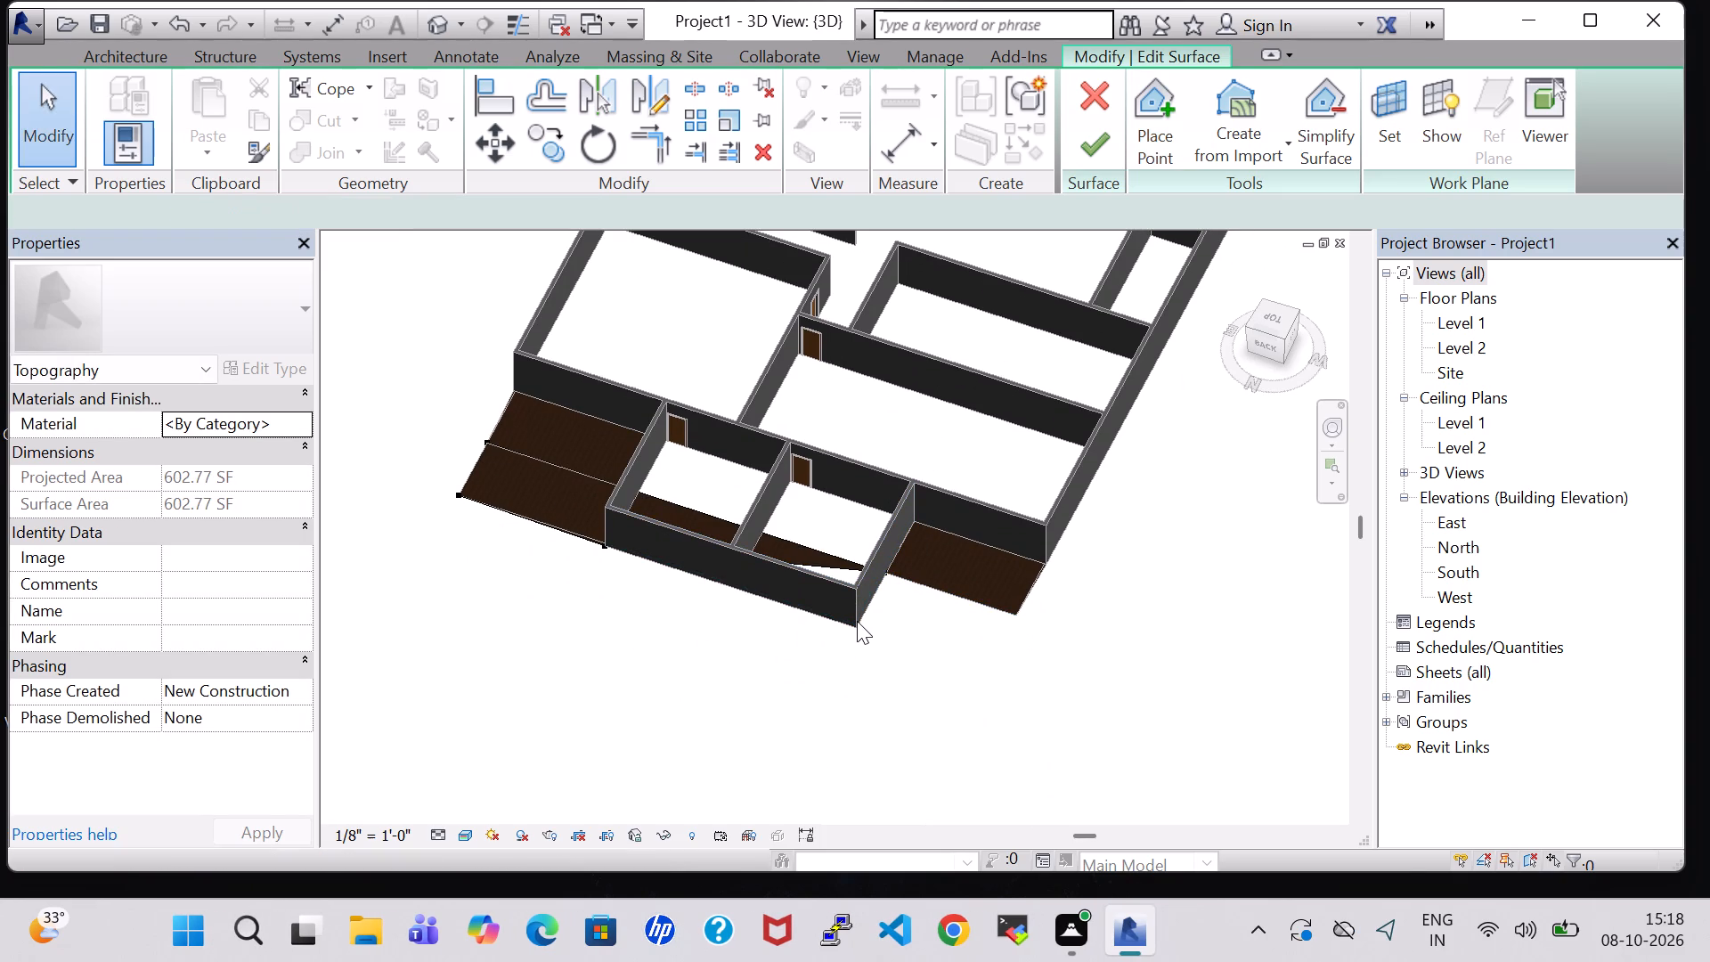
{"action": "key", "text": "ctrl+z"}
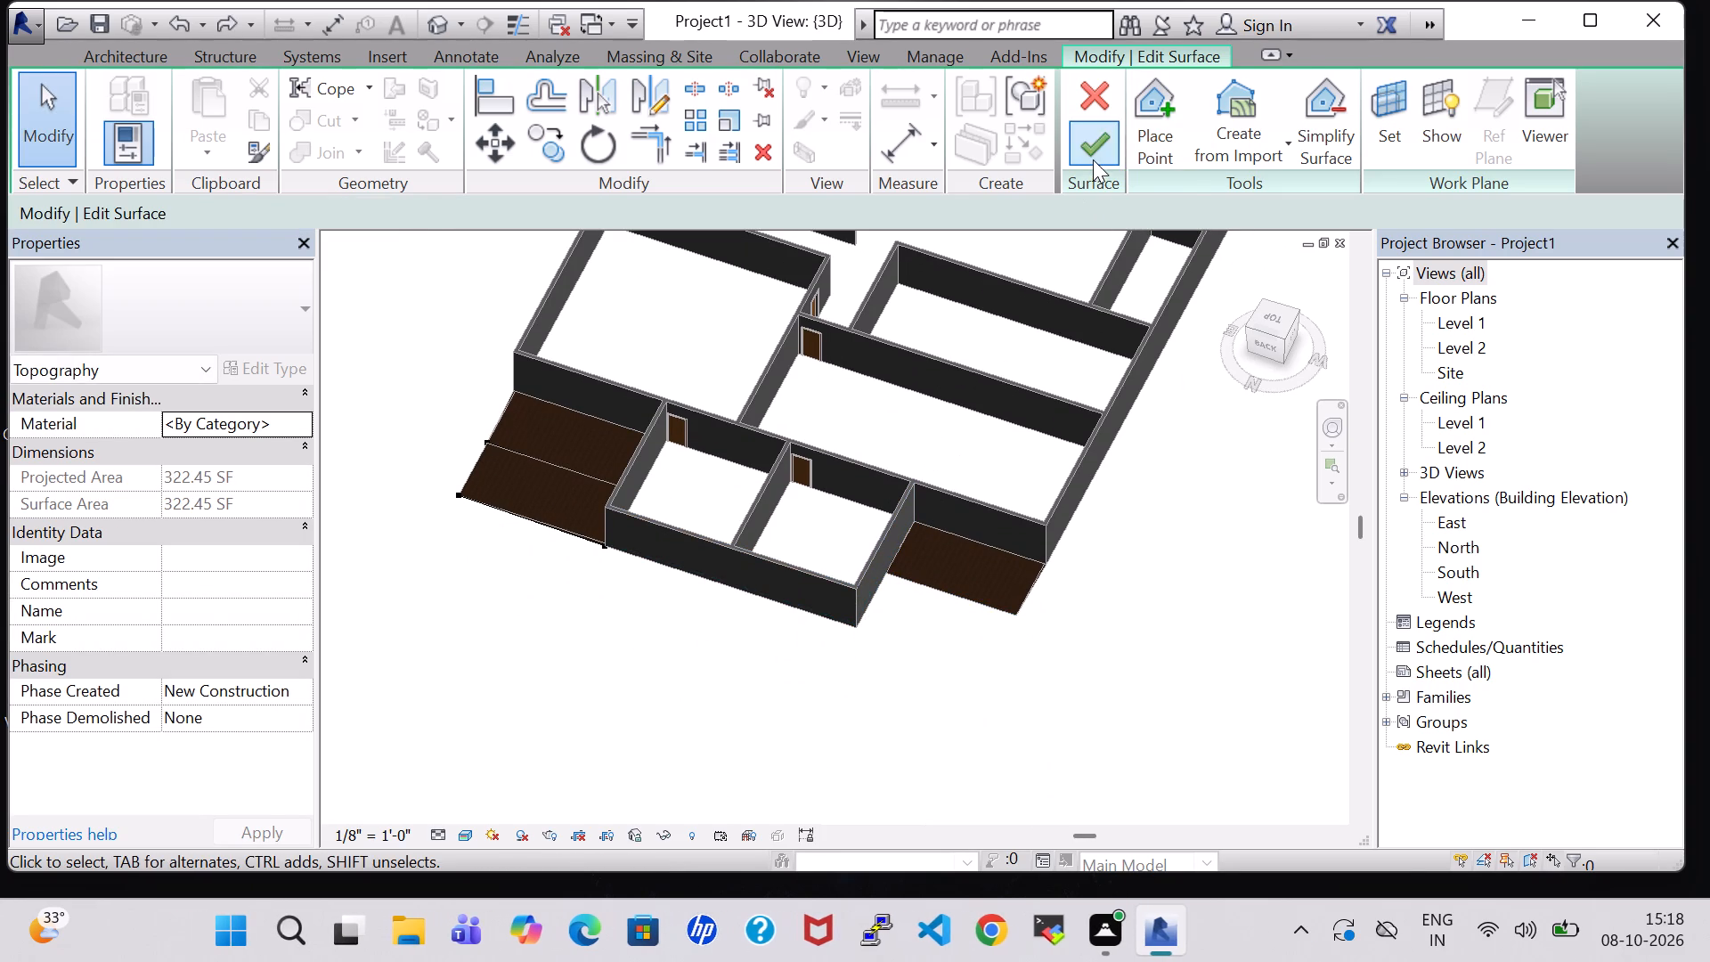
Finish the surface of the northeast strip.
{"action": "left_click", "coordinate": [1093, 159]}
Create a toposurface at elevation 0' 0" extending the northwest topography north to the level of the projection's north wall.
{"action": "left_click", "coordinate": [624, 89]}
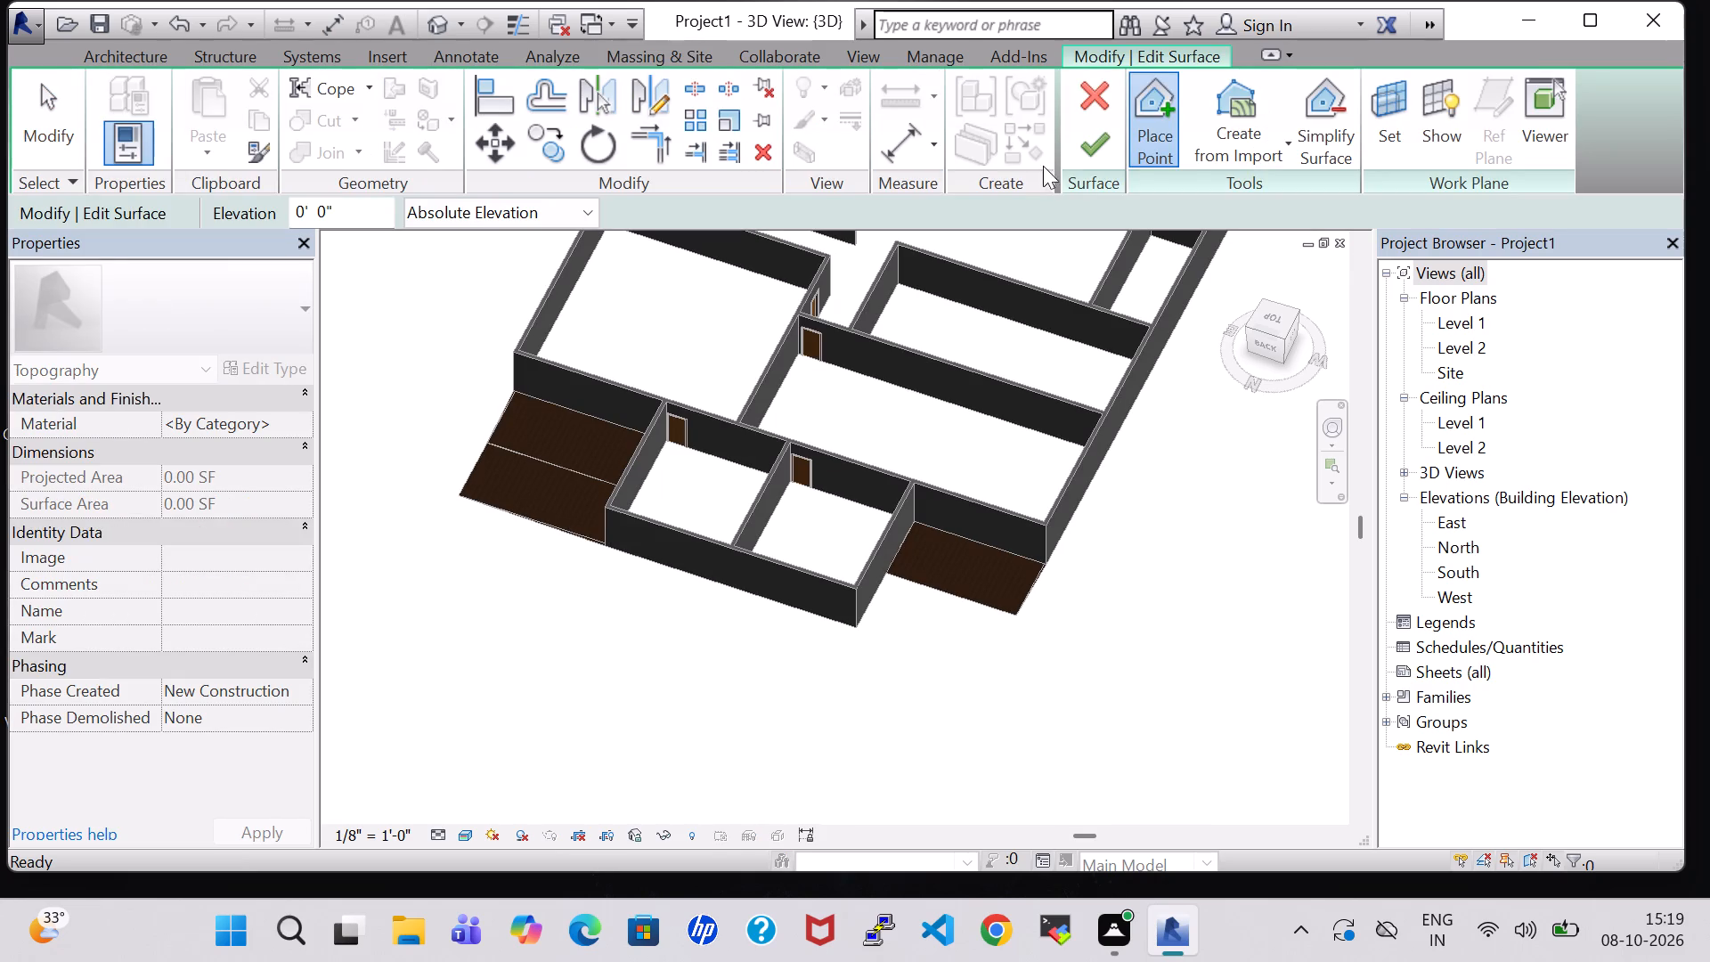
{"action": "left_click", "coordinate": [1142, 96]}
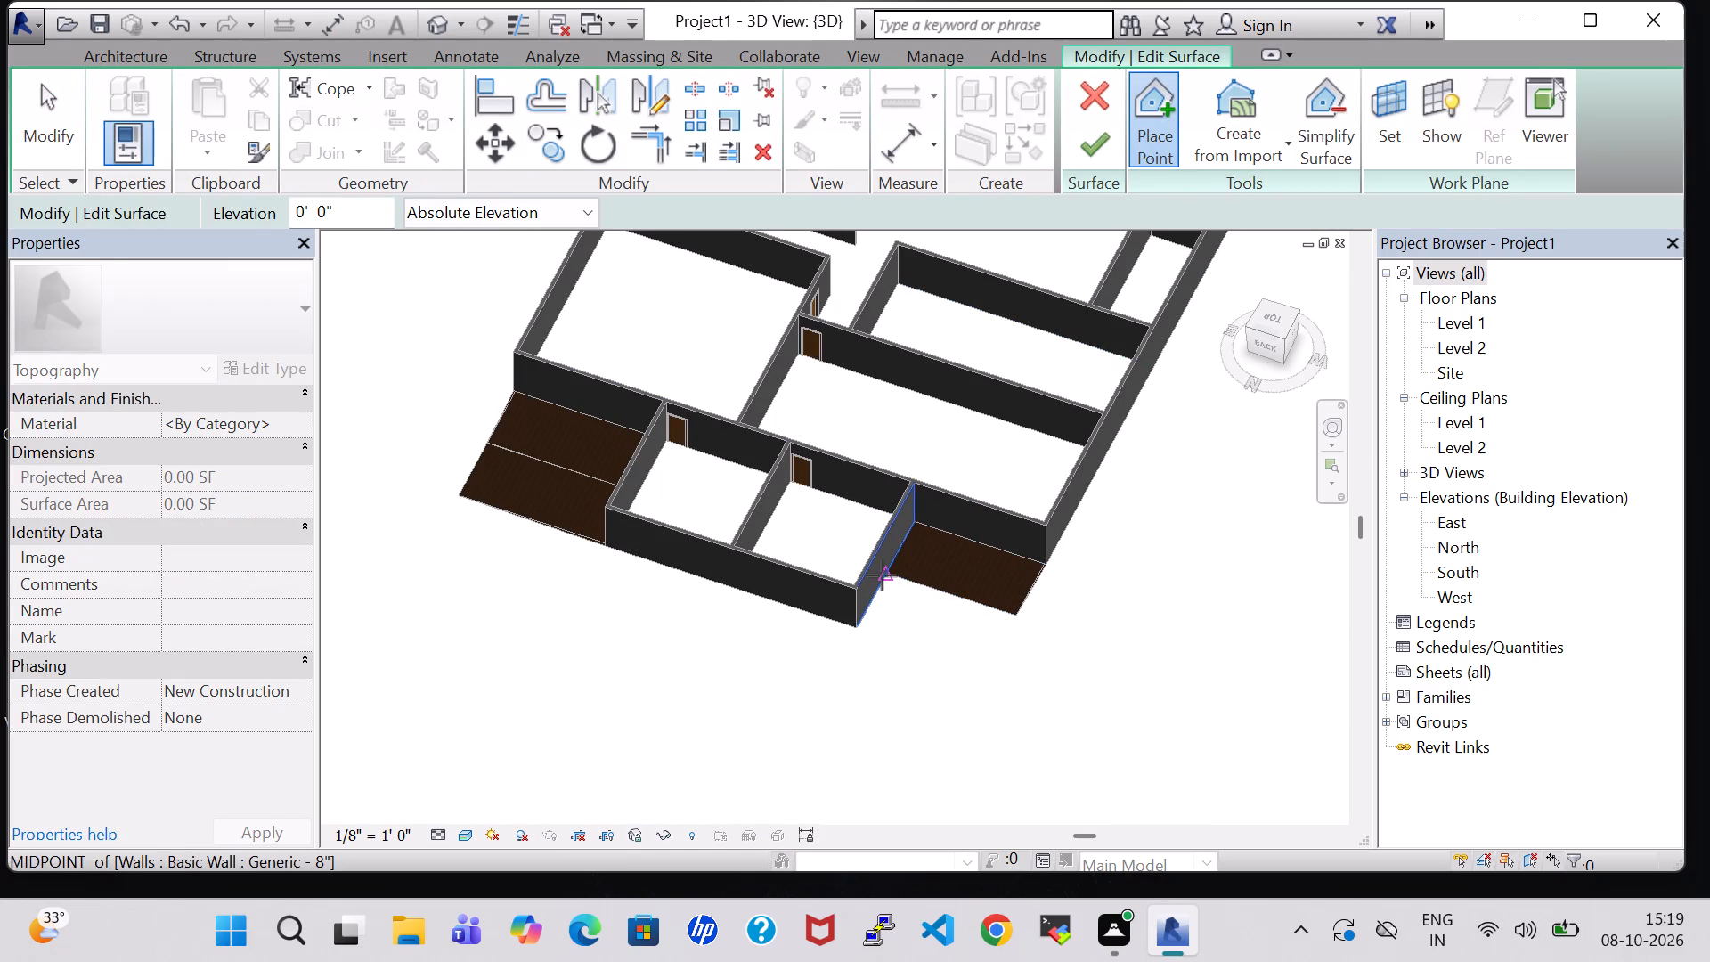
{"action": "left_click", "coordinate": [882, 575]}
{"action": "left_click", "coordinate": [865, 623]}
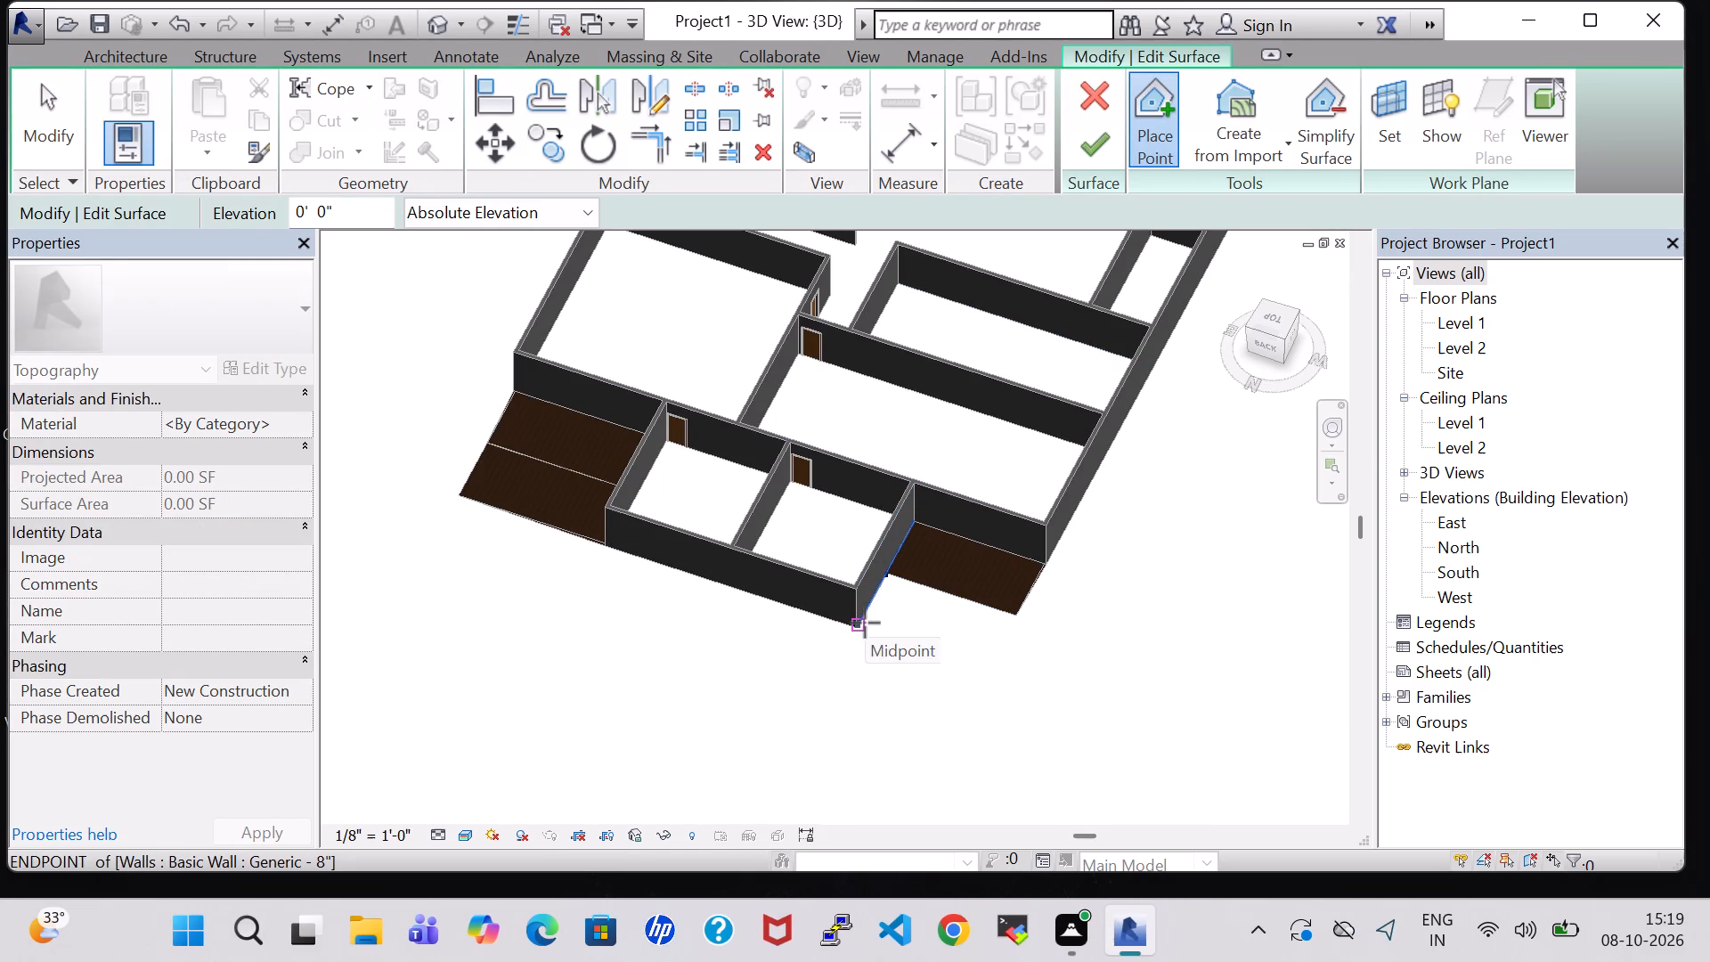
{"action": "left_click", "coordinate": [1013, 624]}
{"action": "left_click", "coordinate": [984, 657]}
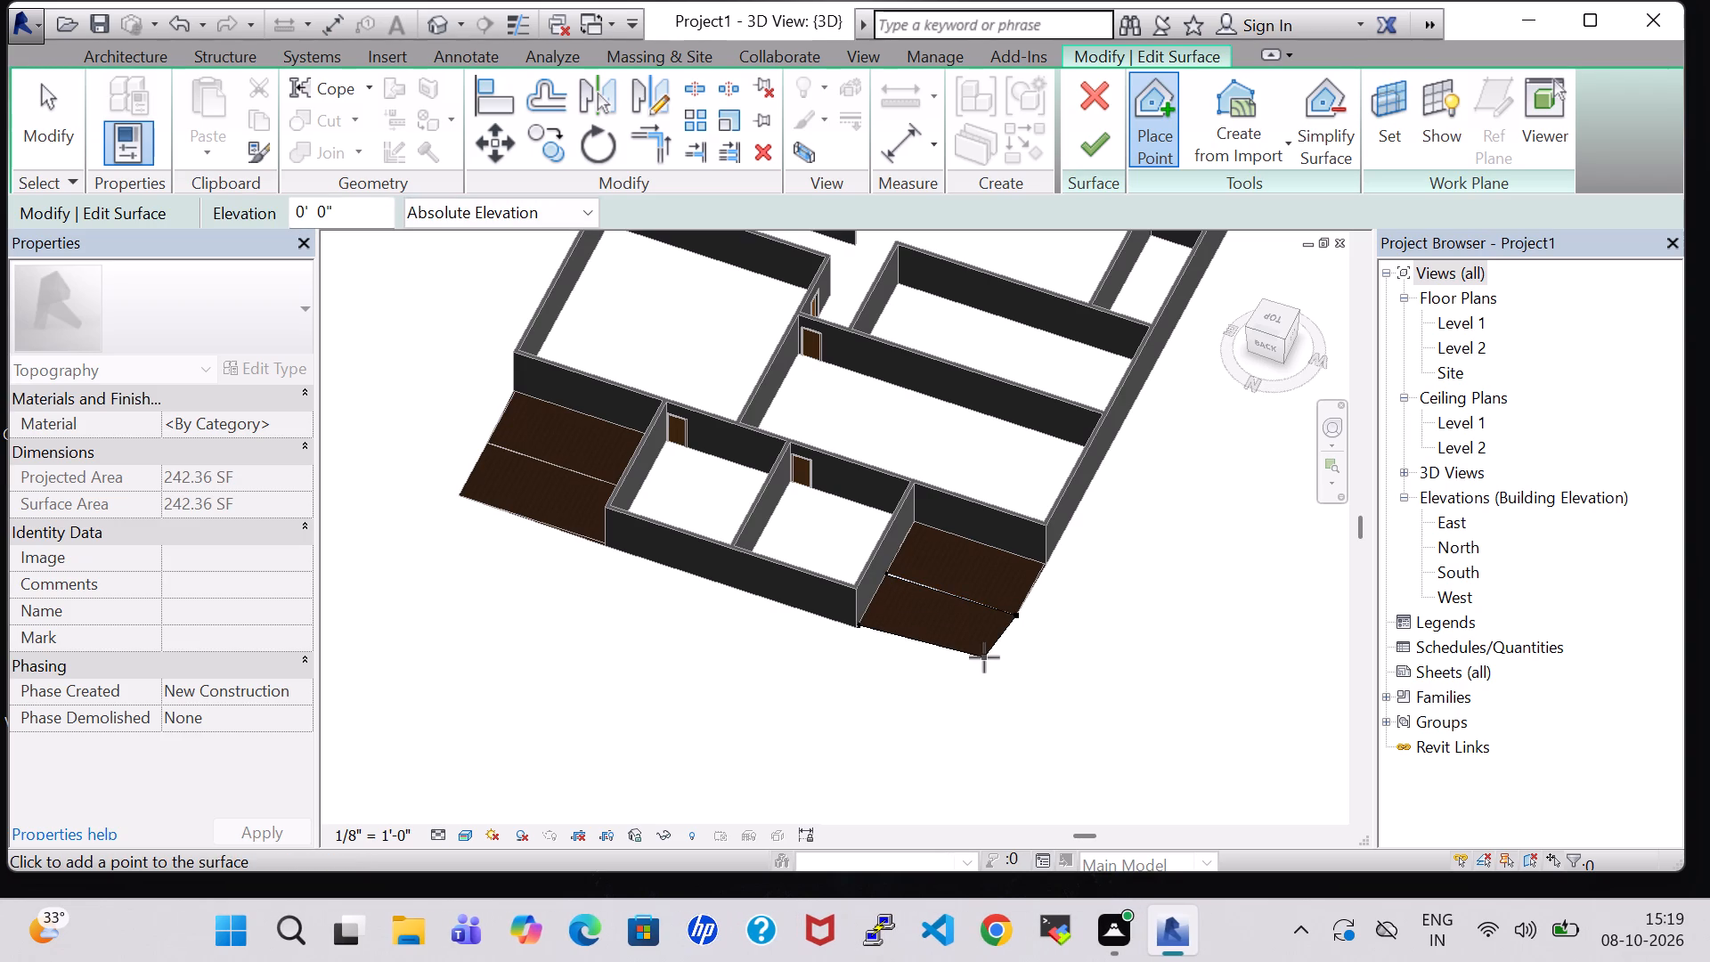
{"action": "left_click", "coordinate": [984, 664]}
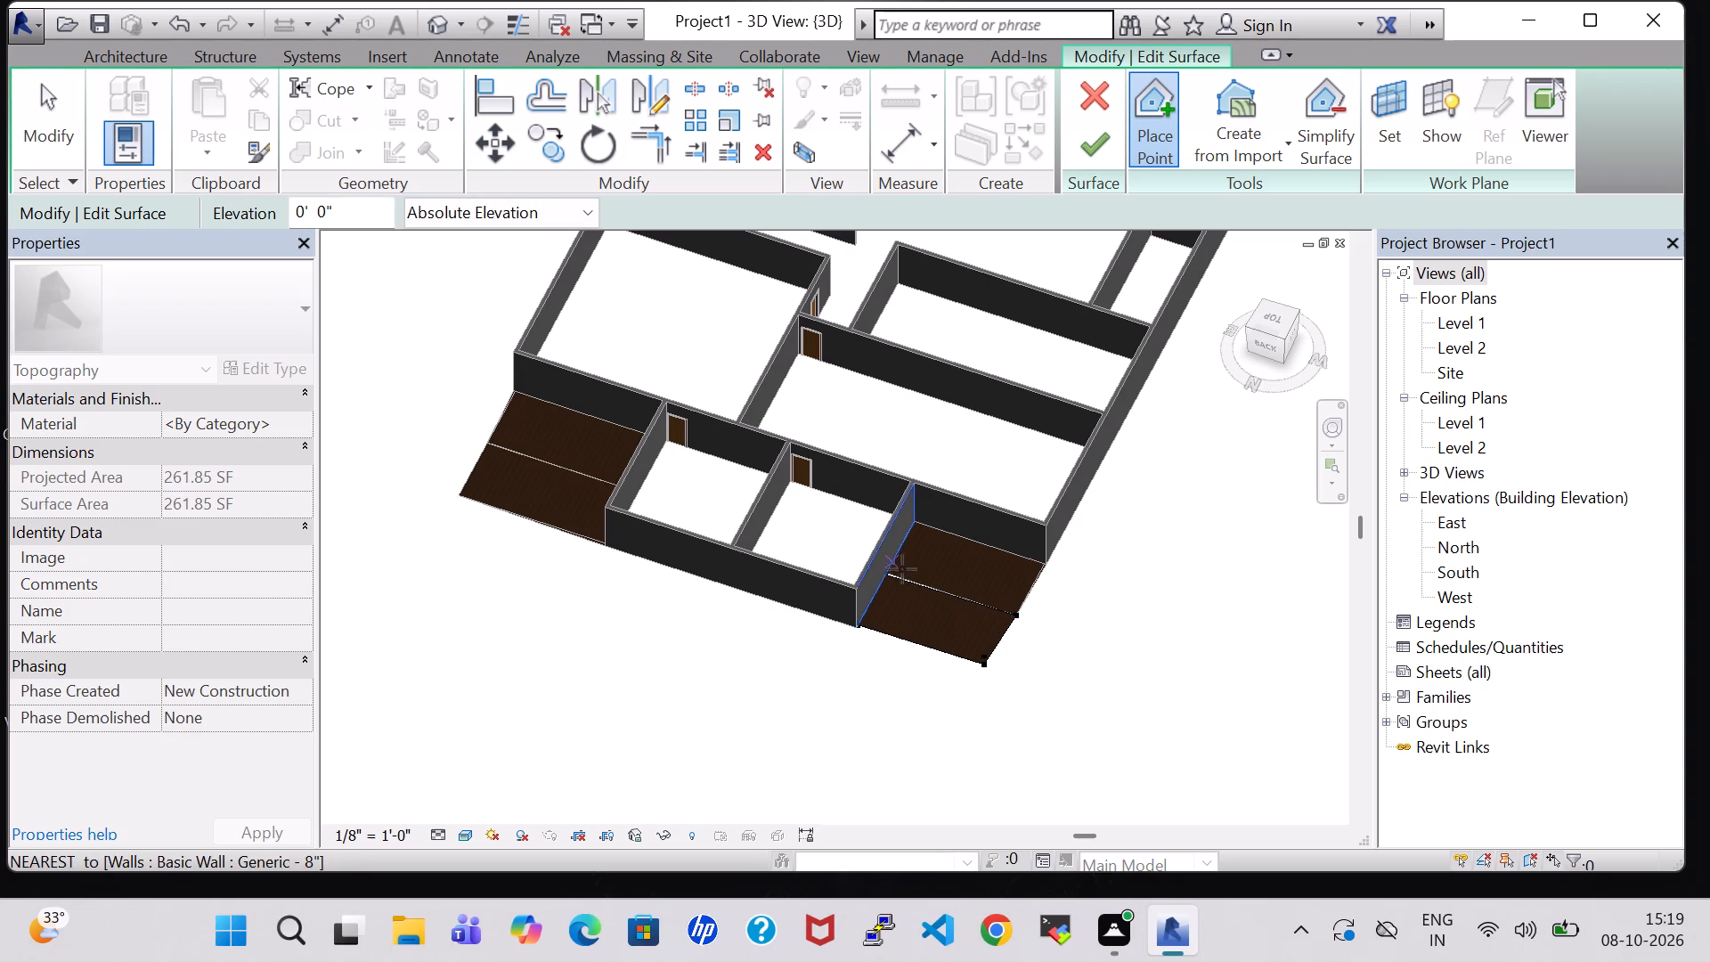
{"action": "left_click", "coordinate": [904, 575]}
{"action": "left_click", "coordinate": [901, 575]}
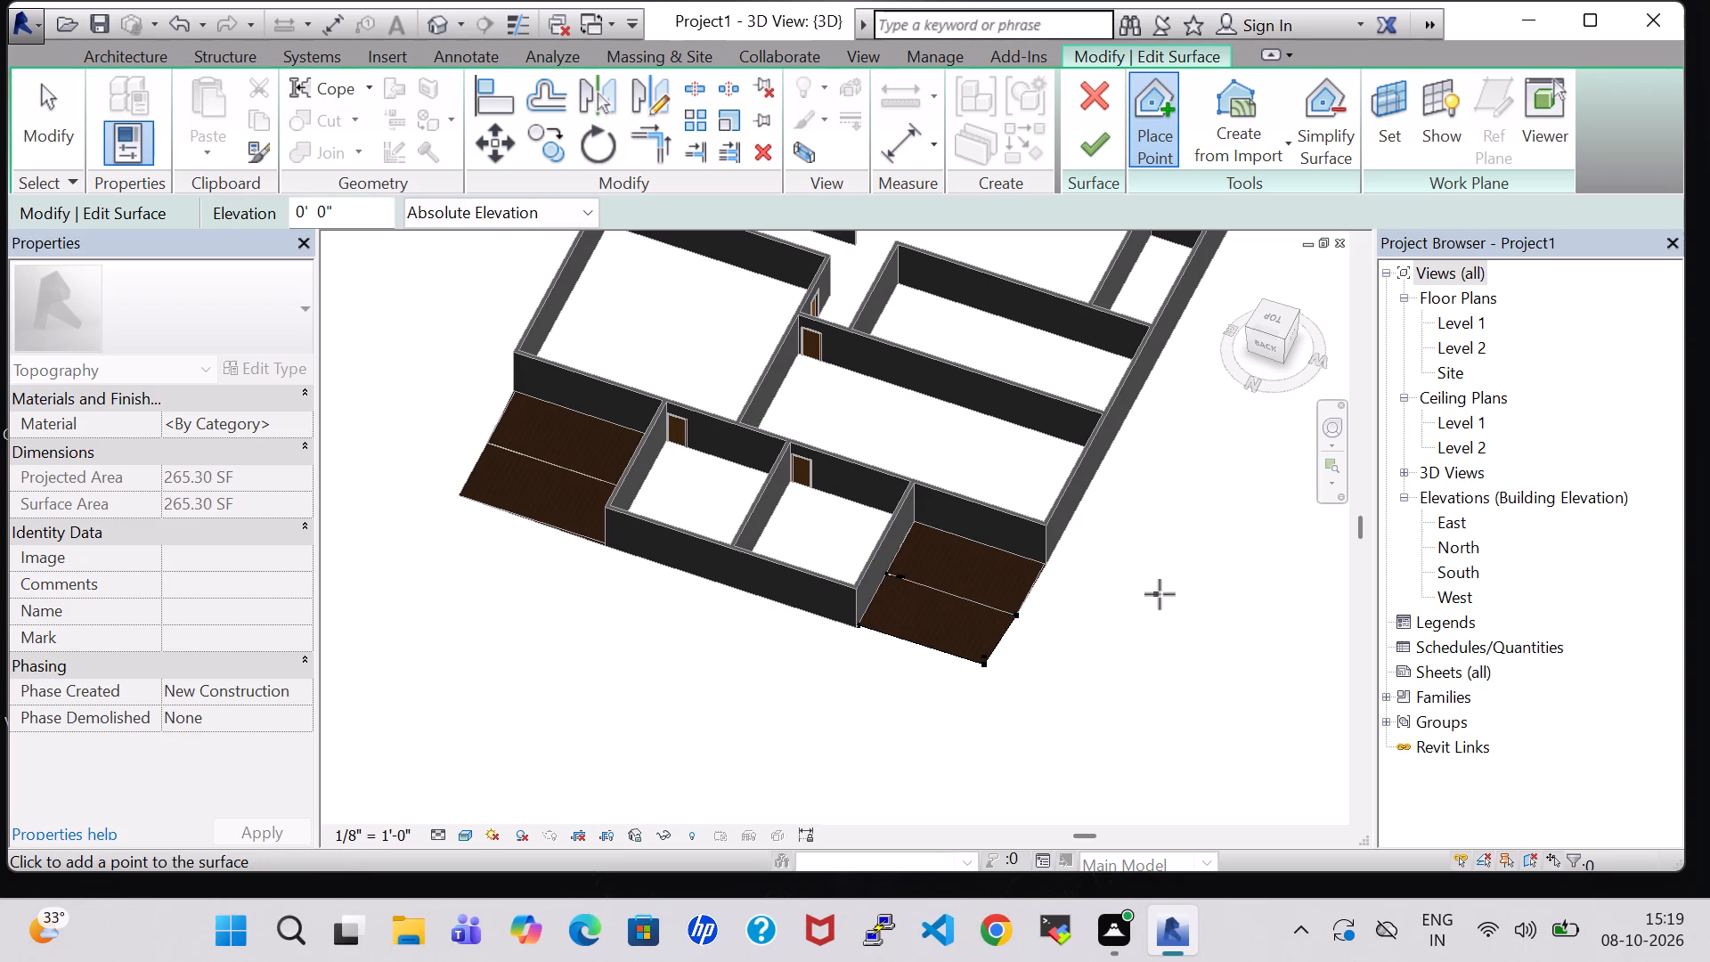
{"action": "key", "text": "Escape"}
{"action": "key", "text": "Escape"}
{"action": "left_click", "coordinate": [1111, 146]}
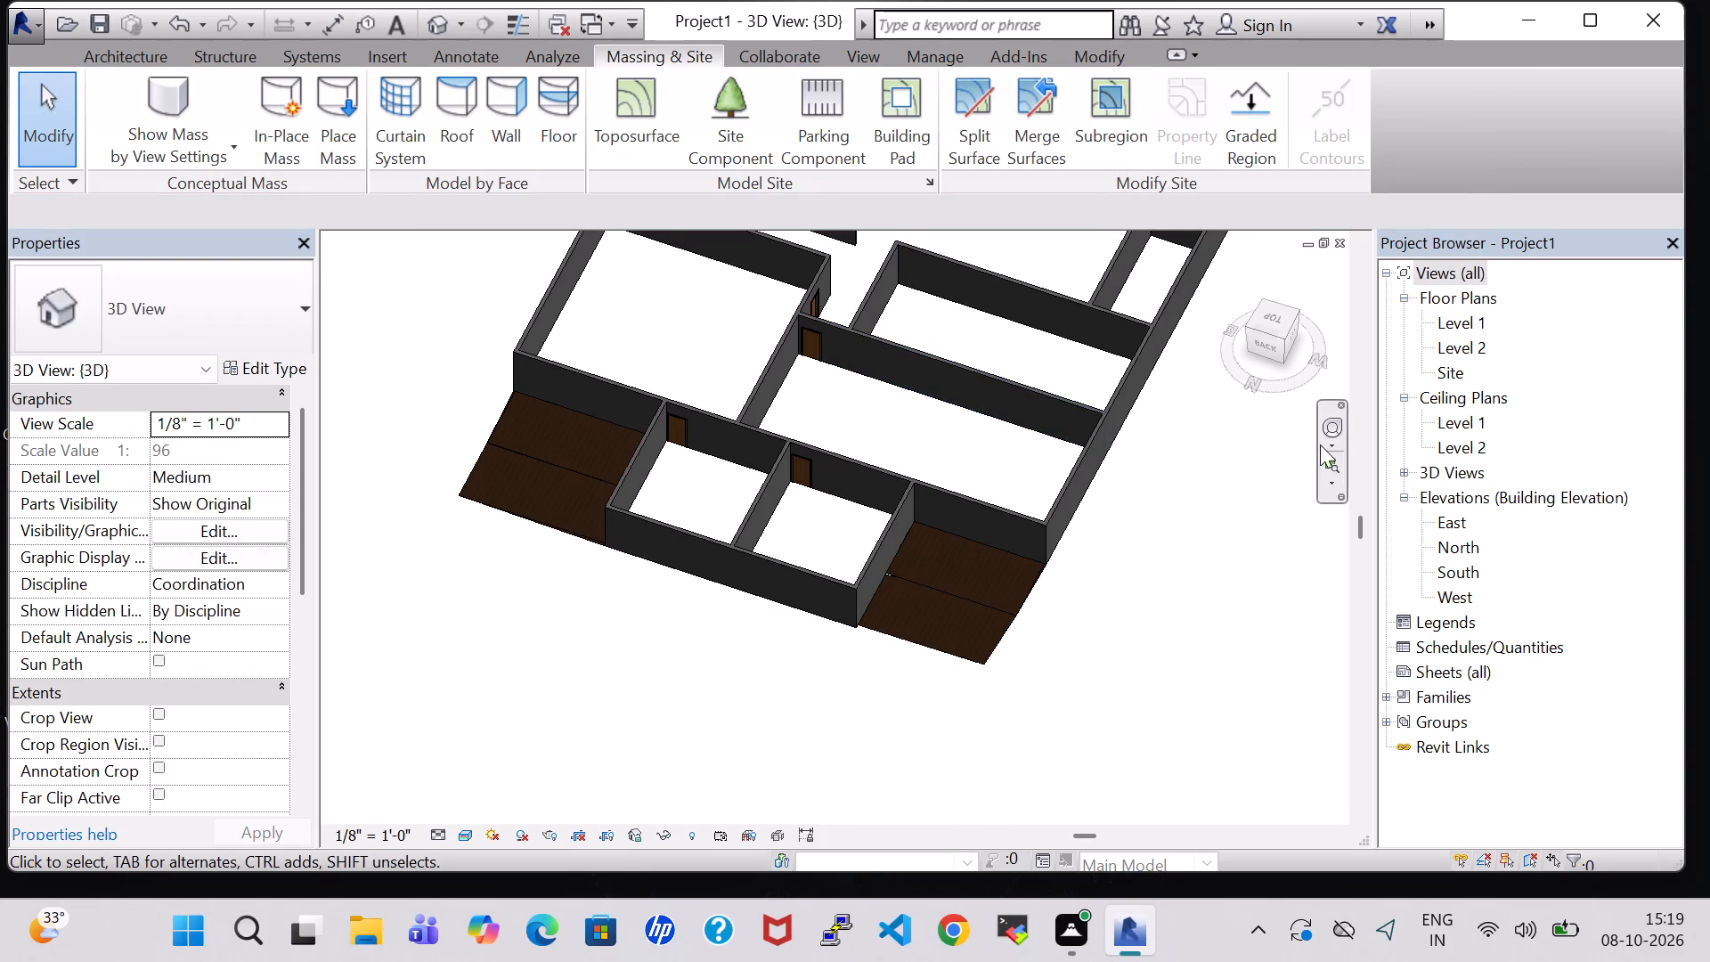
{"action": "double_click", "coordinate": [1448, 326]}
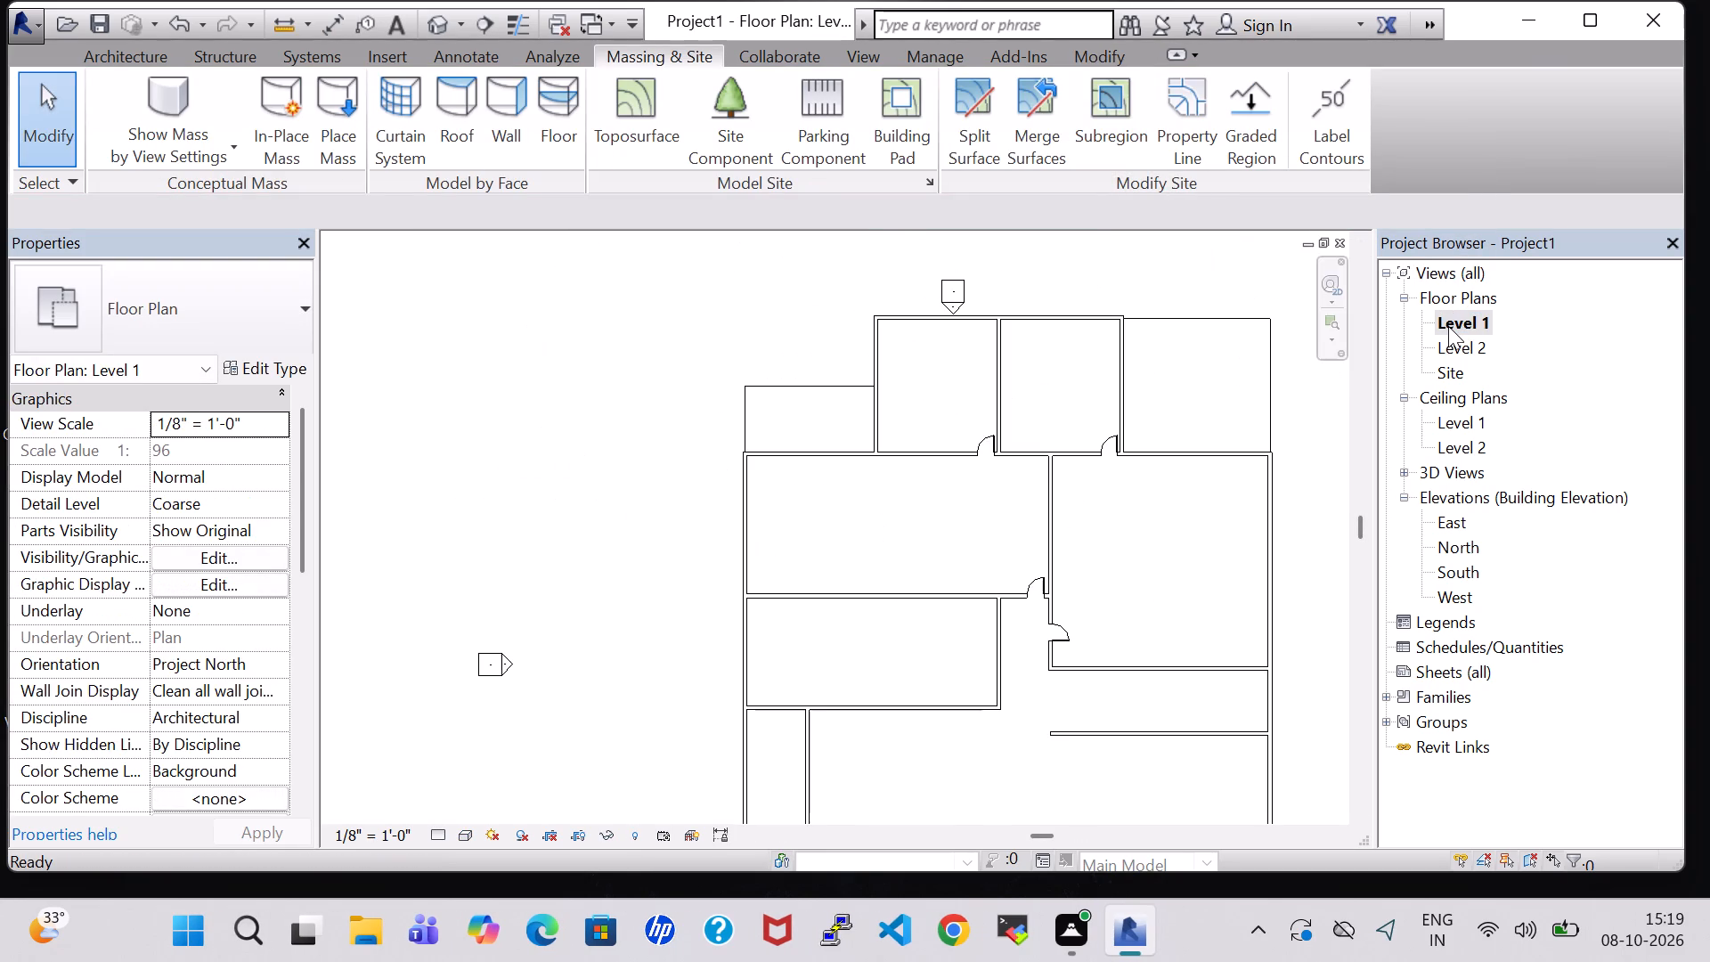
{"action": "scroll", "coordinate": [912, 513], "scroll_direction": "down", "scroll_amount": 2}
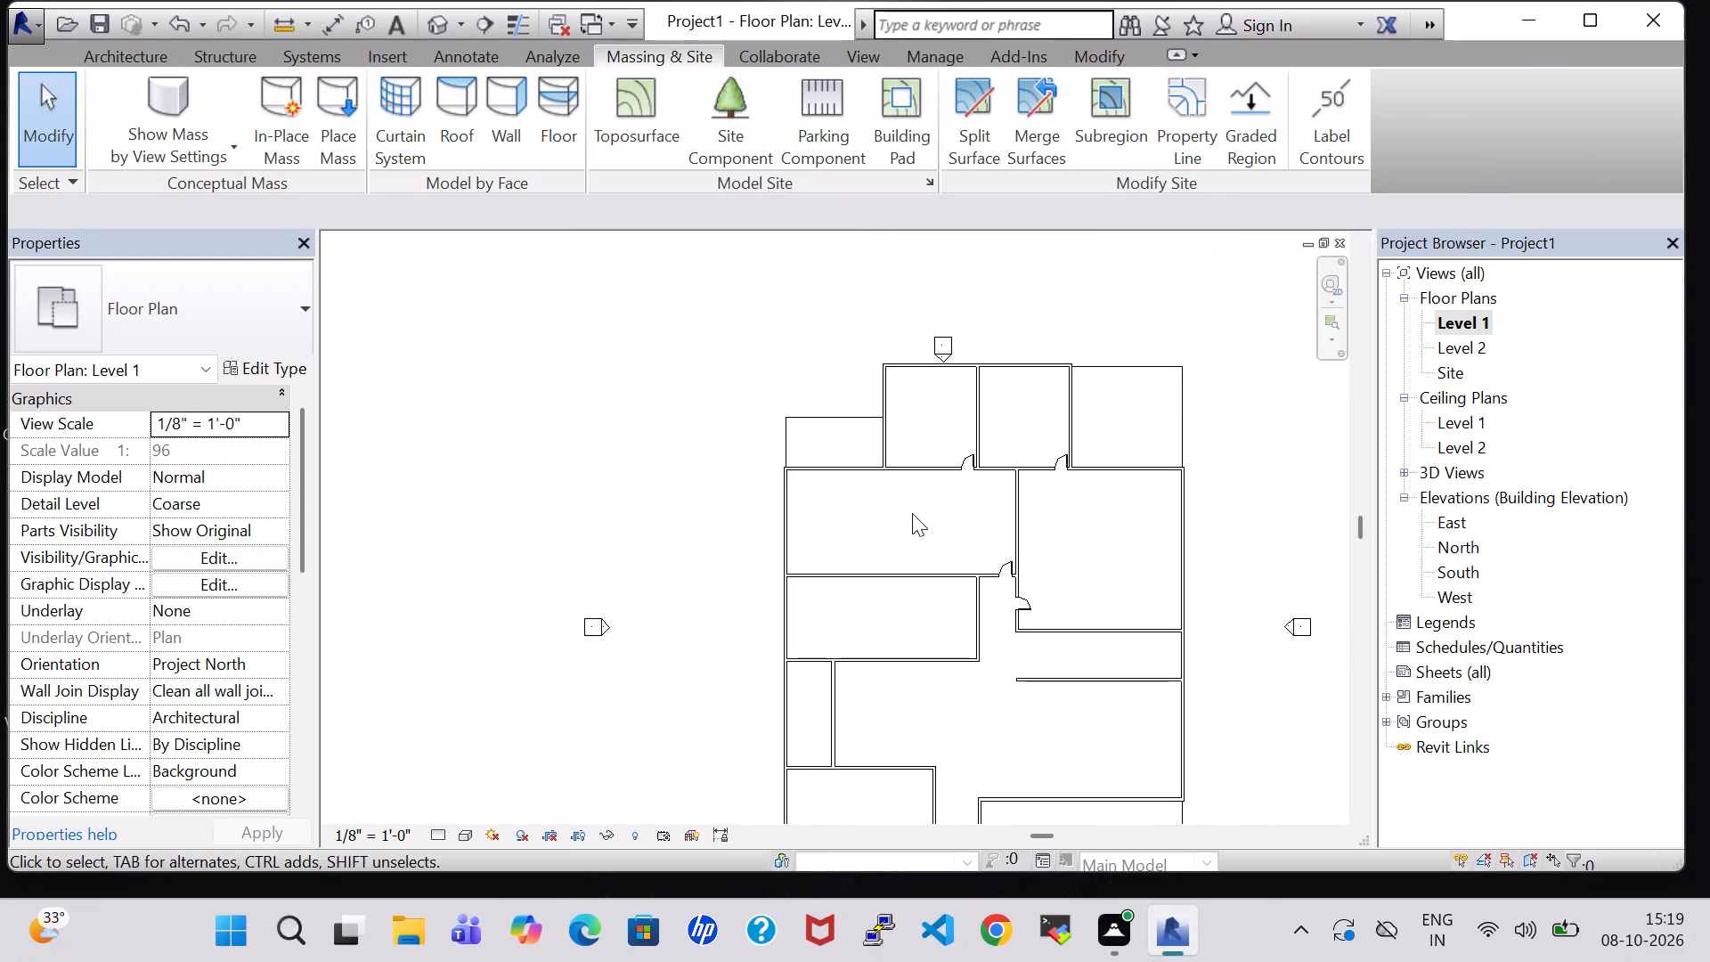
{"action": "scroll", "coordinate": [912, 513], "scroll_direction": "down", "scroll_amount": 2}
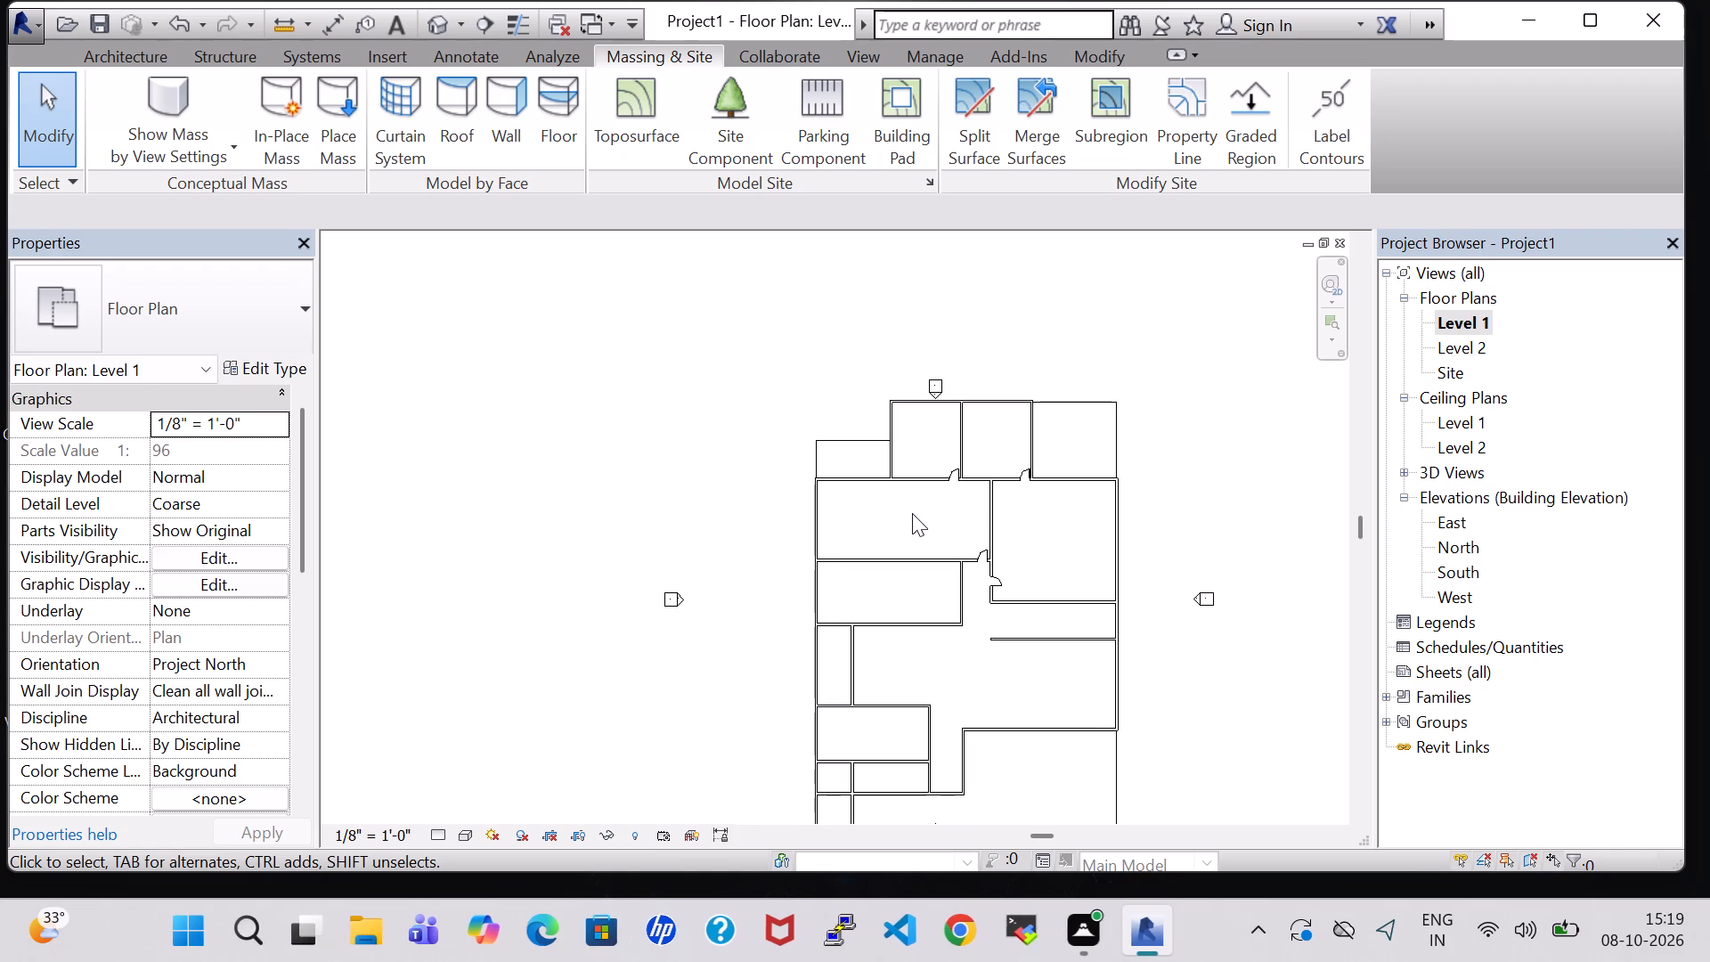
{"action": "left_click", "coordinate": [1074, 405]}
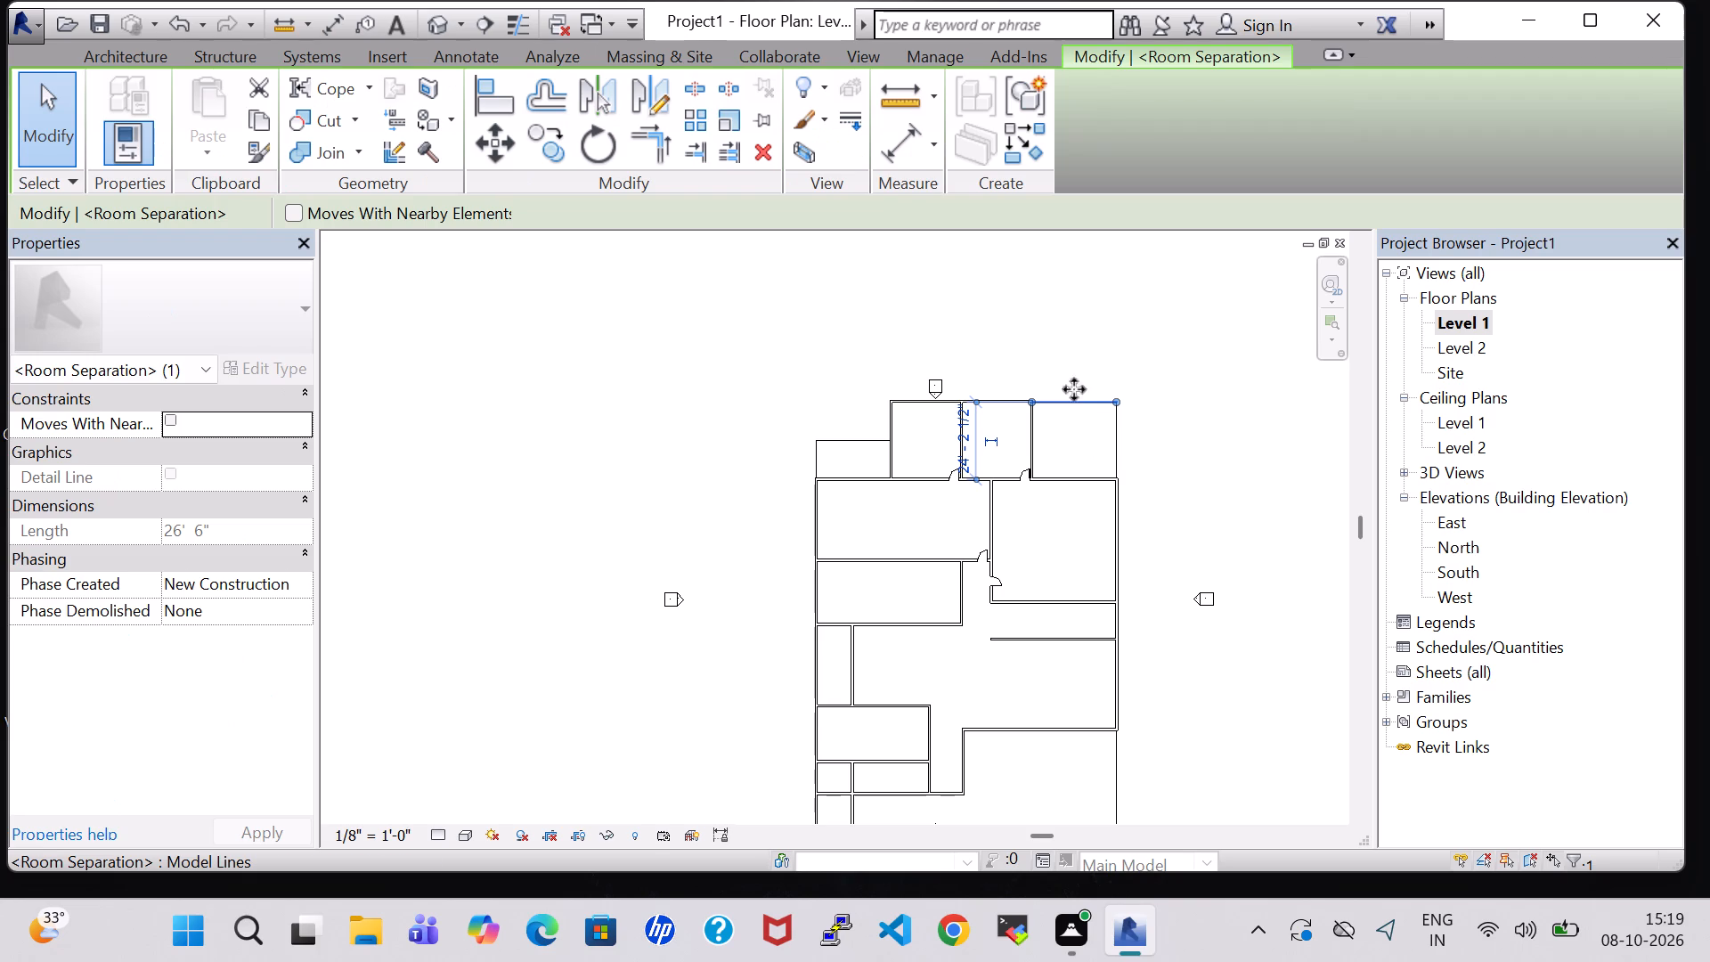
In the 3D view, delete the outer toposurface strip beside the projection's northeast side.
{"action": "left_click", "coordinate": [436, 20]}
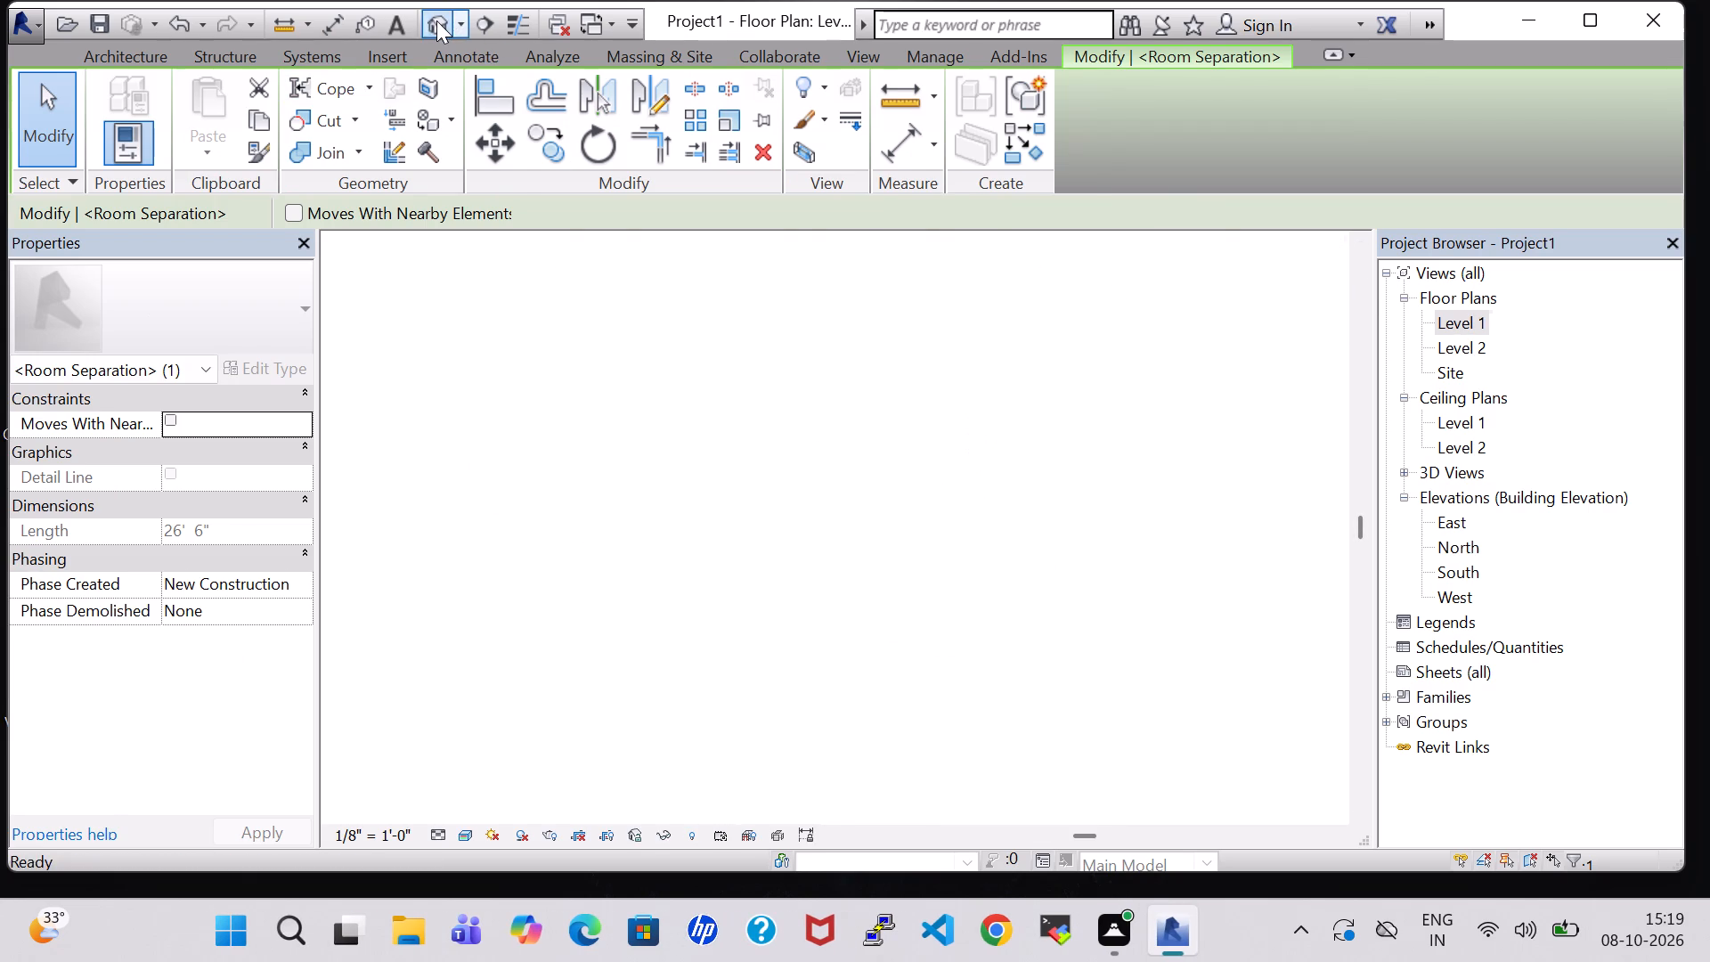
{"action": "left_click", "coordinate": [921, 623]}
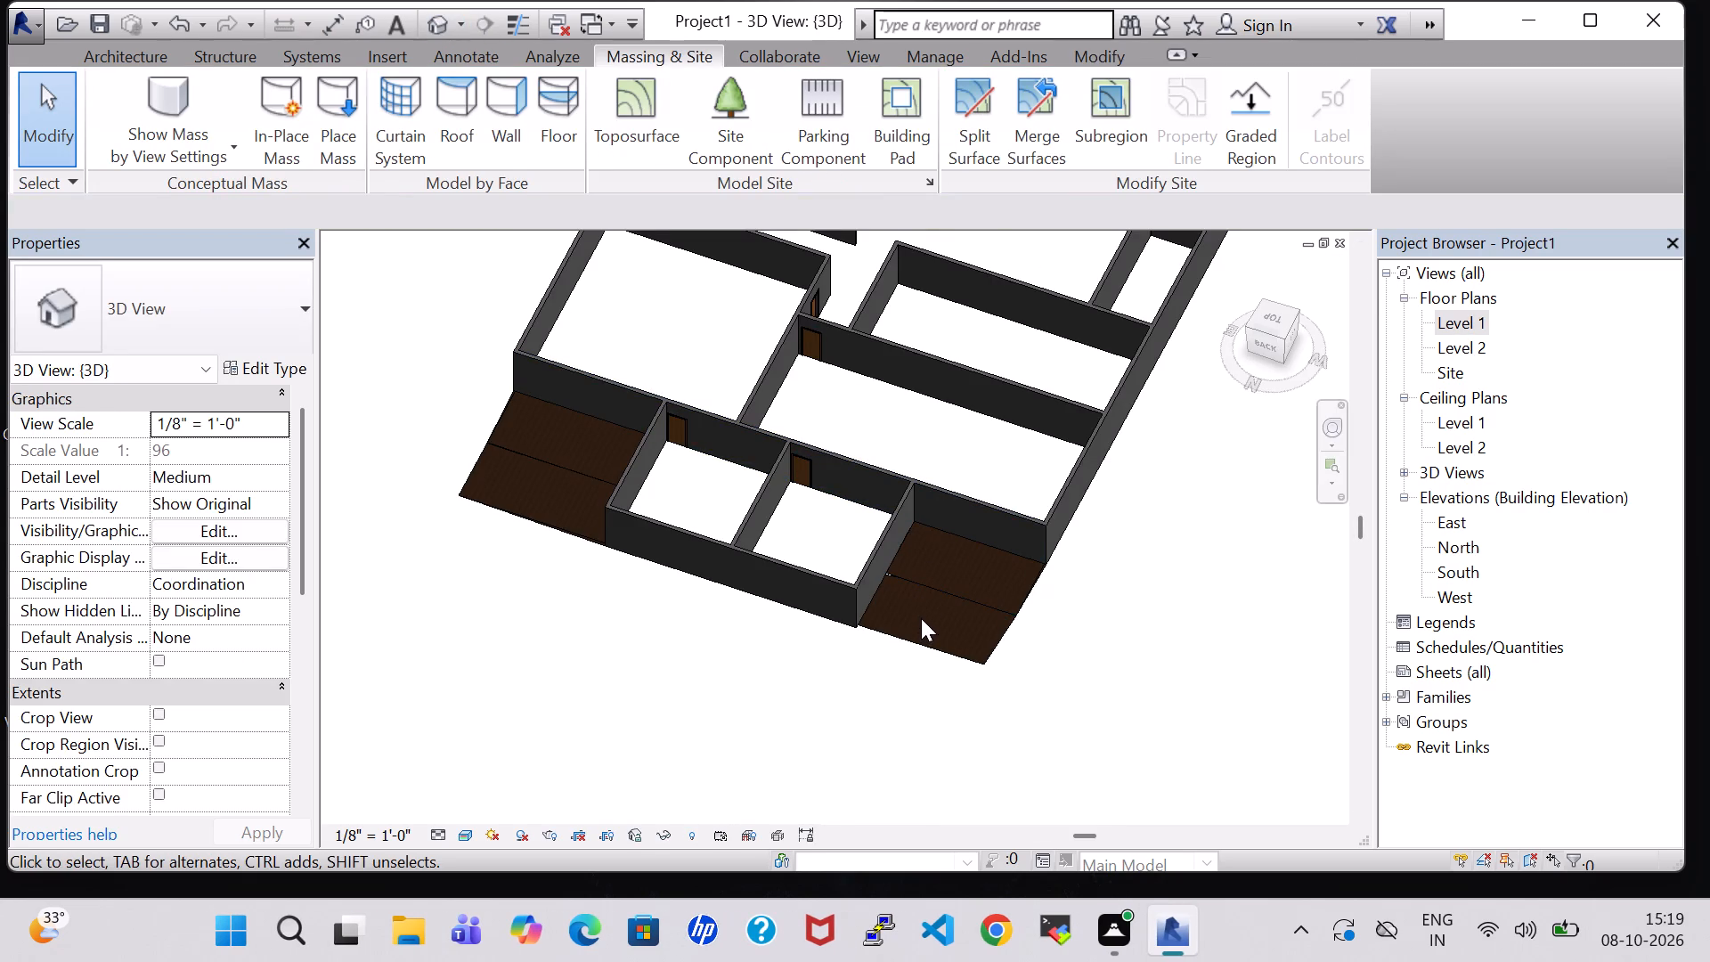
{"action": "left_click", "coordinate": [926, 608]}
{"action": "left_click", "coordinate": [940, 592]}
{"action": "left_click", "coordinate": [929, 625]}
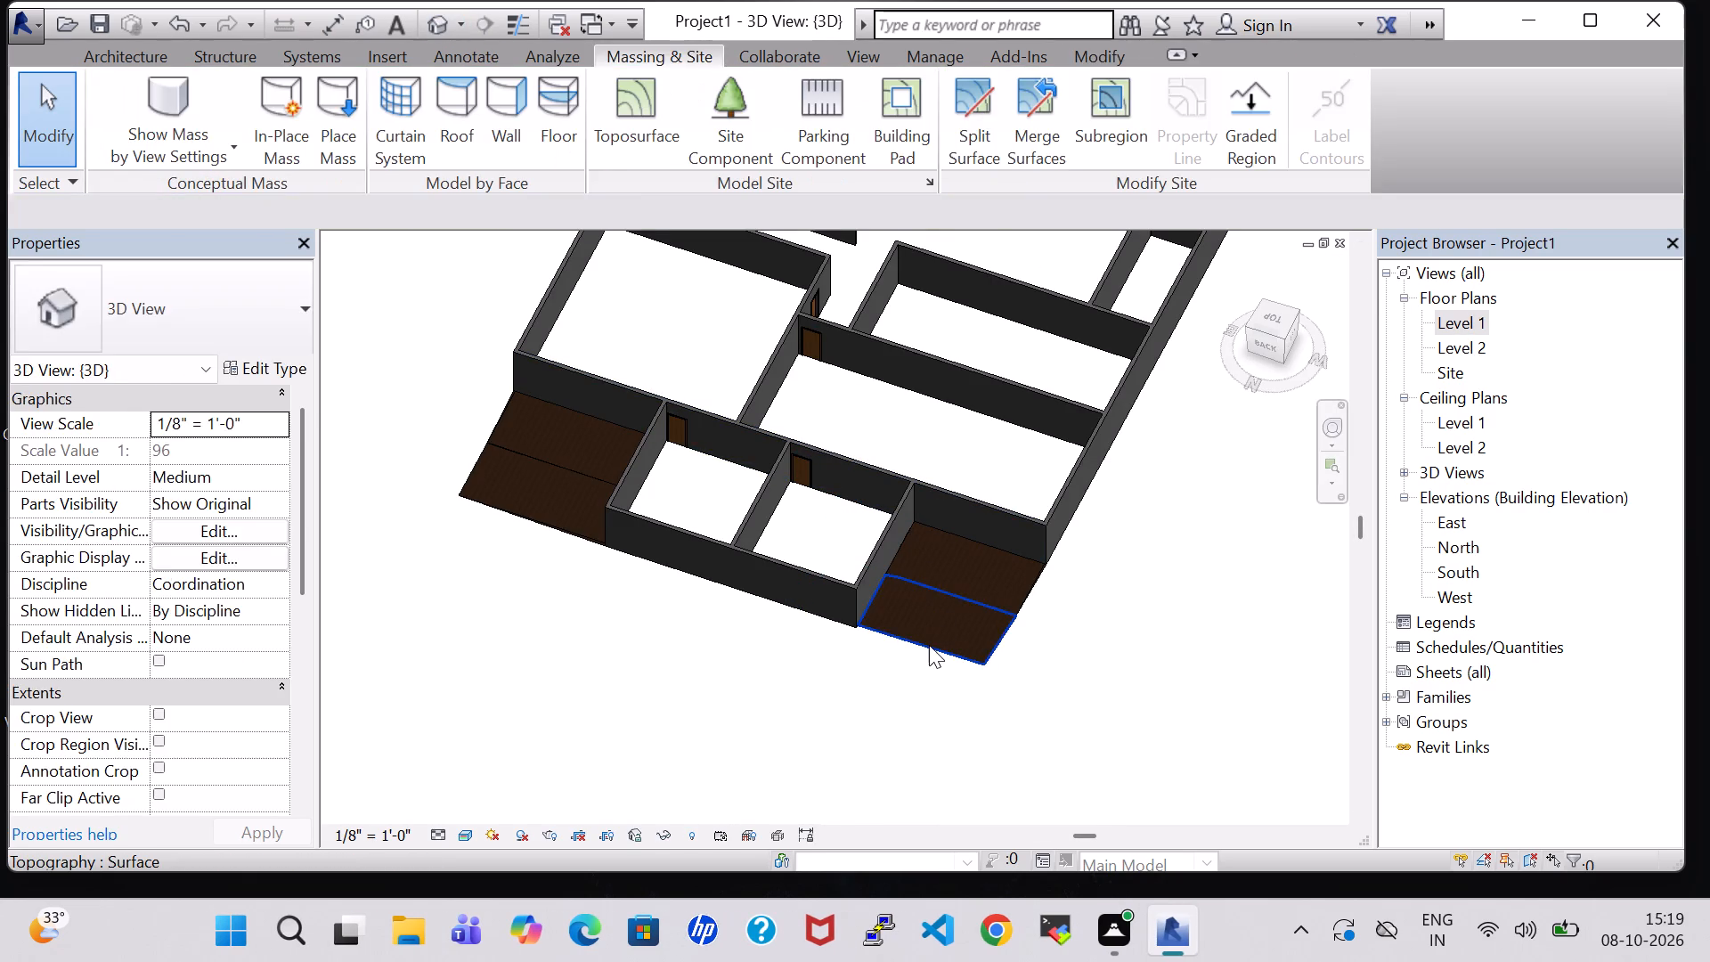
{"action": "left_click", "coordinate": [929, 645]}
{"action": "key", "text": "Delete"}
Delete the outer toposurface strip beside the projection's northwest side.
{"action": "left_click", "coordinate": [498, 510]}
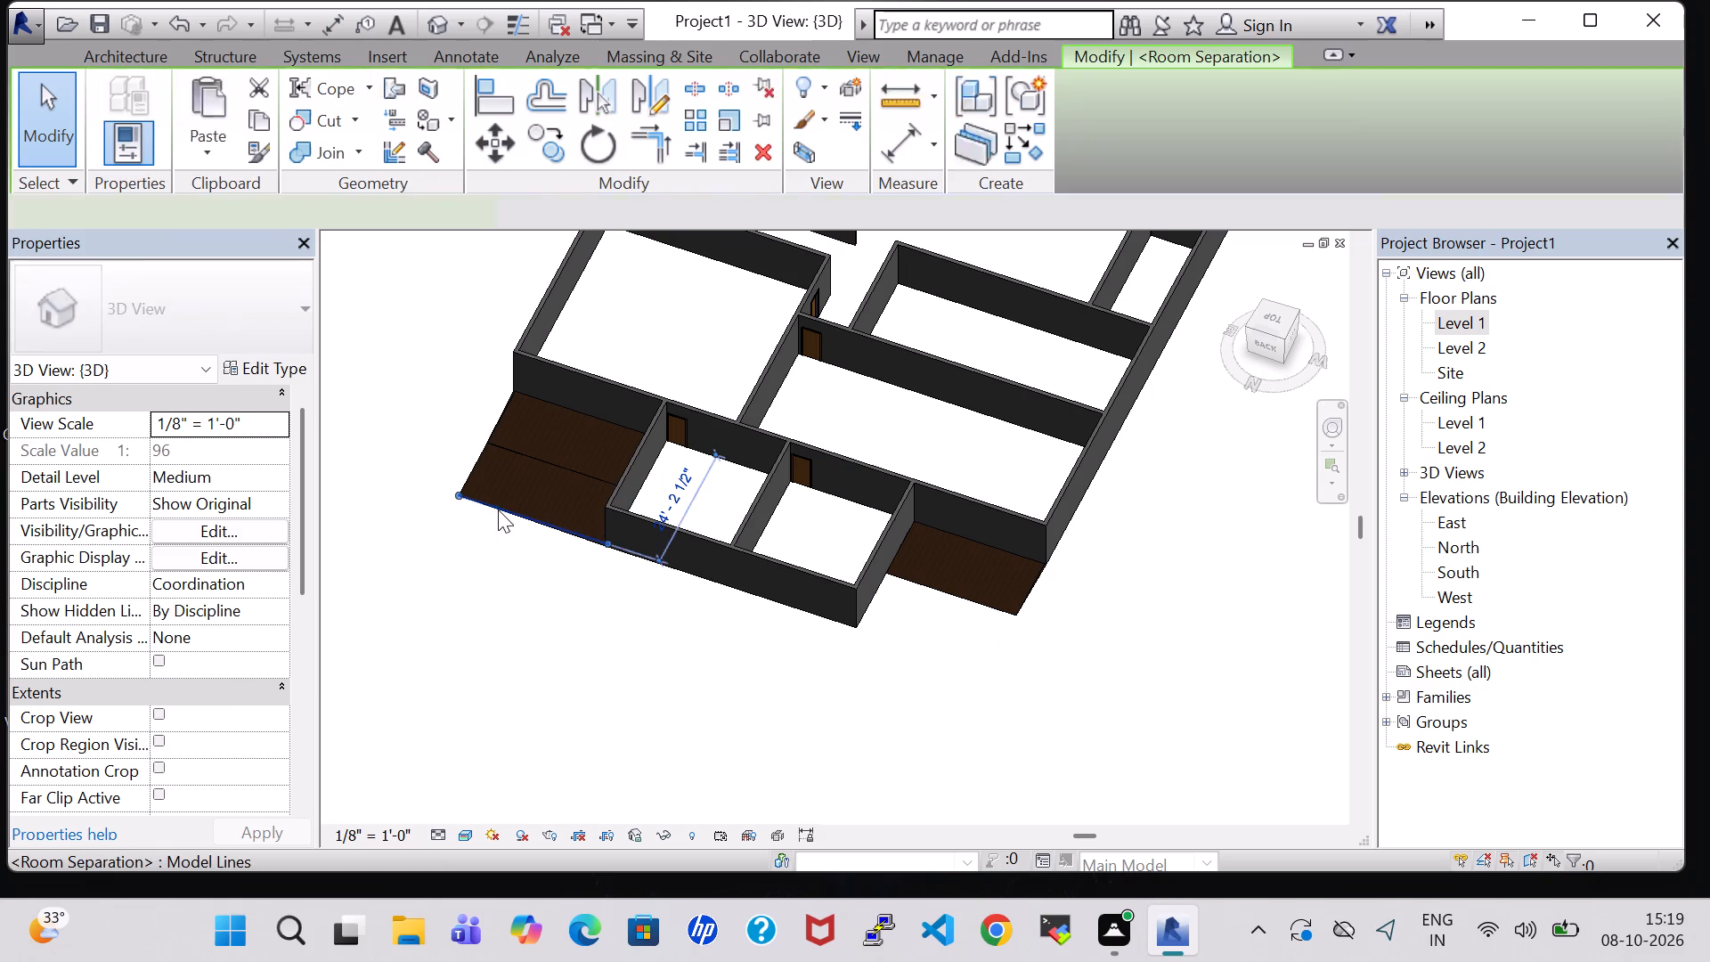
{"action": "left_click", "coordinate": [498, 493]}
{"action": "left_click", "coordinate": [502, 461]}
{"action": "left_click", "coordinate": [500, 491]}
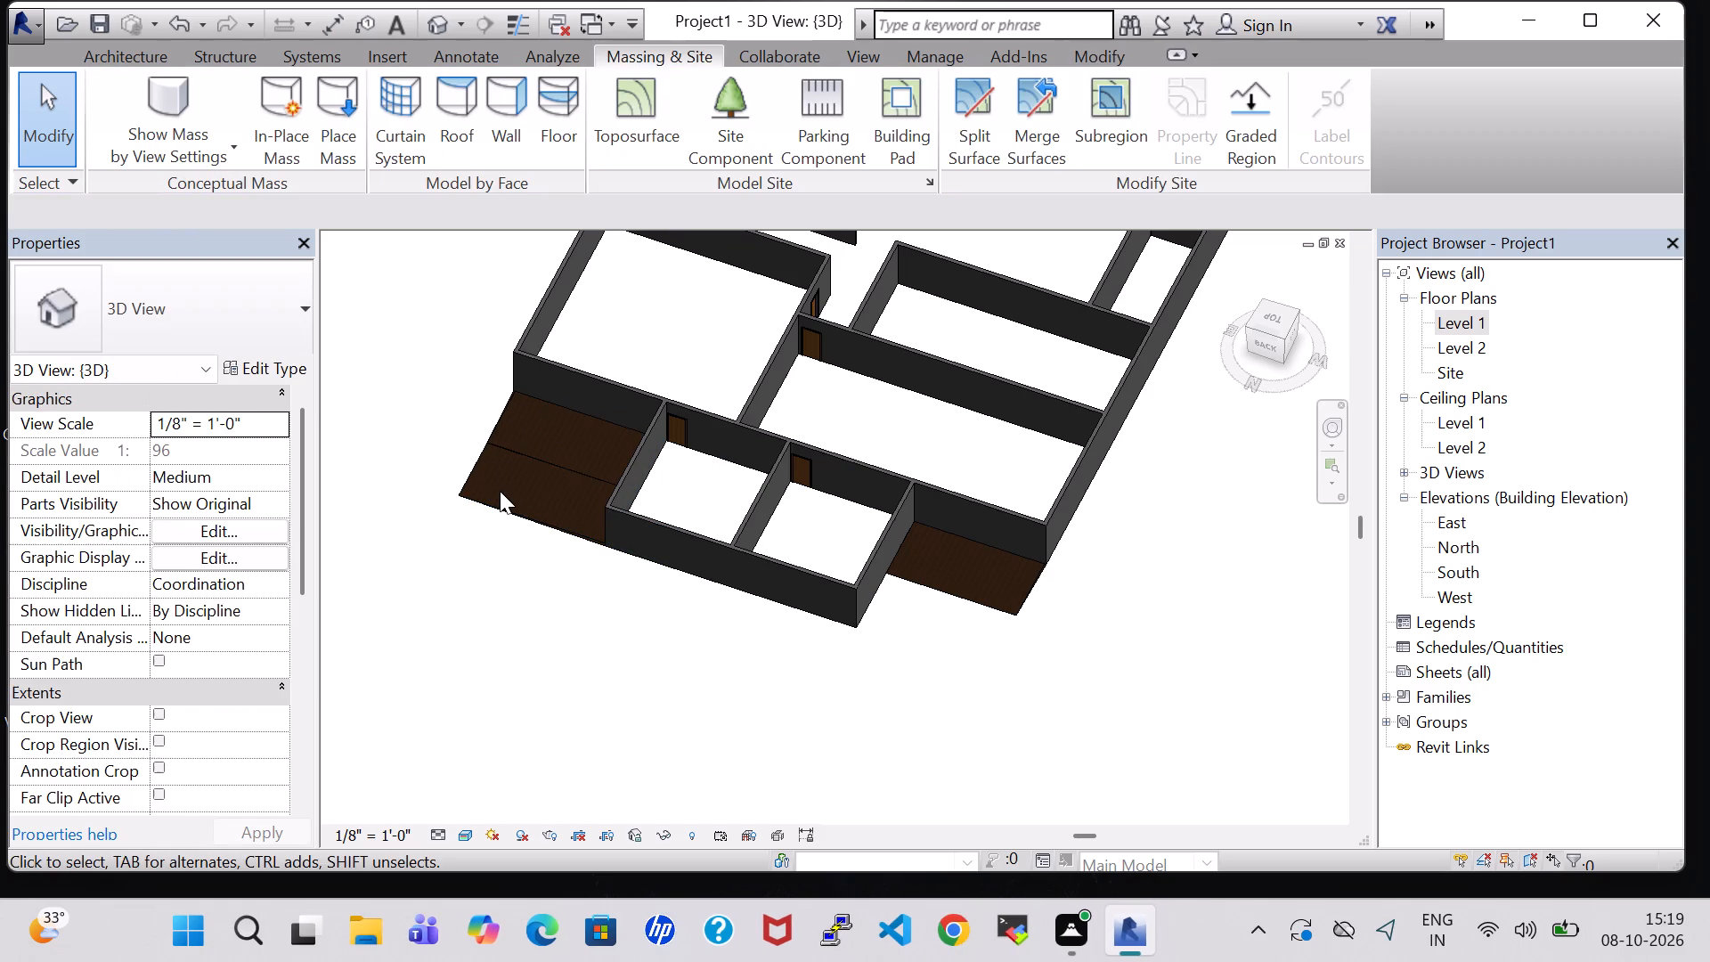
{"action": "left_click", "coordinate": [505, 506]}
{"action": "left_click", "coordinate": [505, 516]}
{"action": "left_click", "coordinate": [514, 599]}
{"action": "left_click", "coordinate": [524, 526]}
{"action": "key", "text": "Delete"}
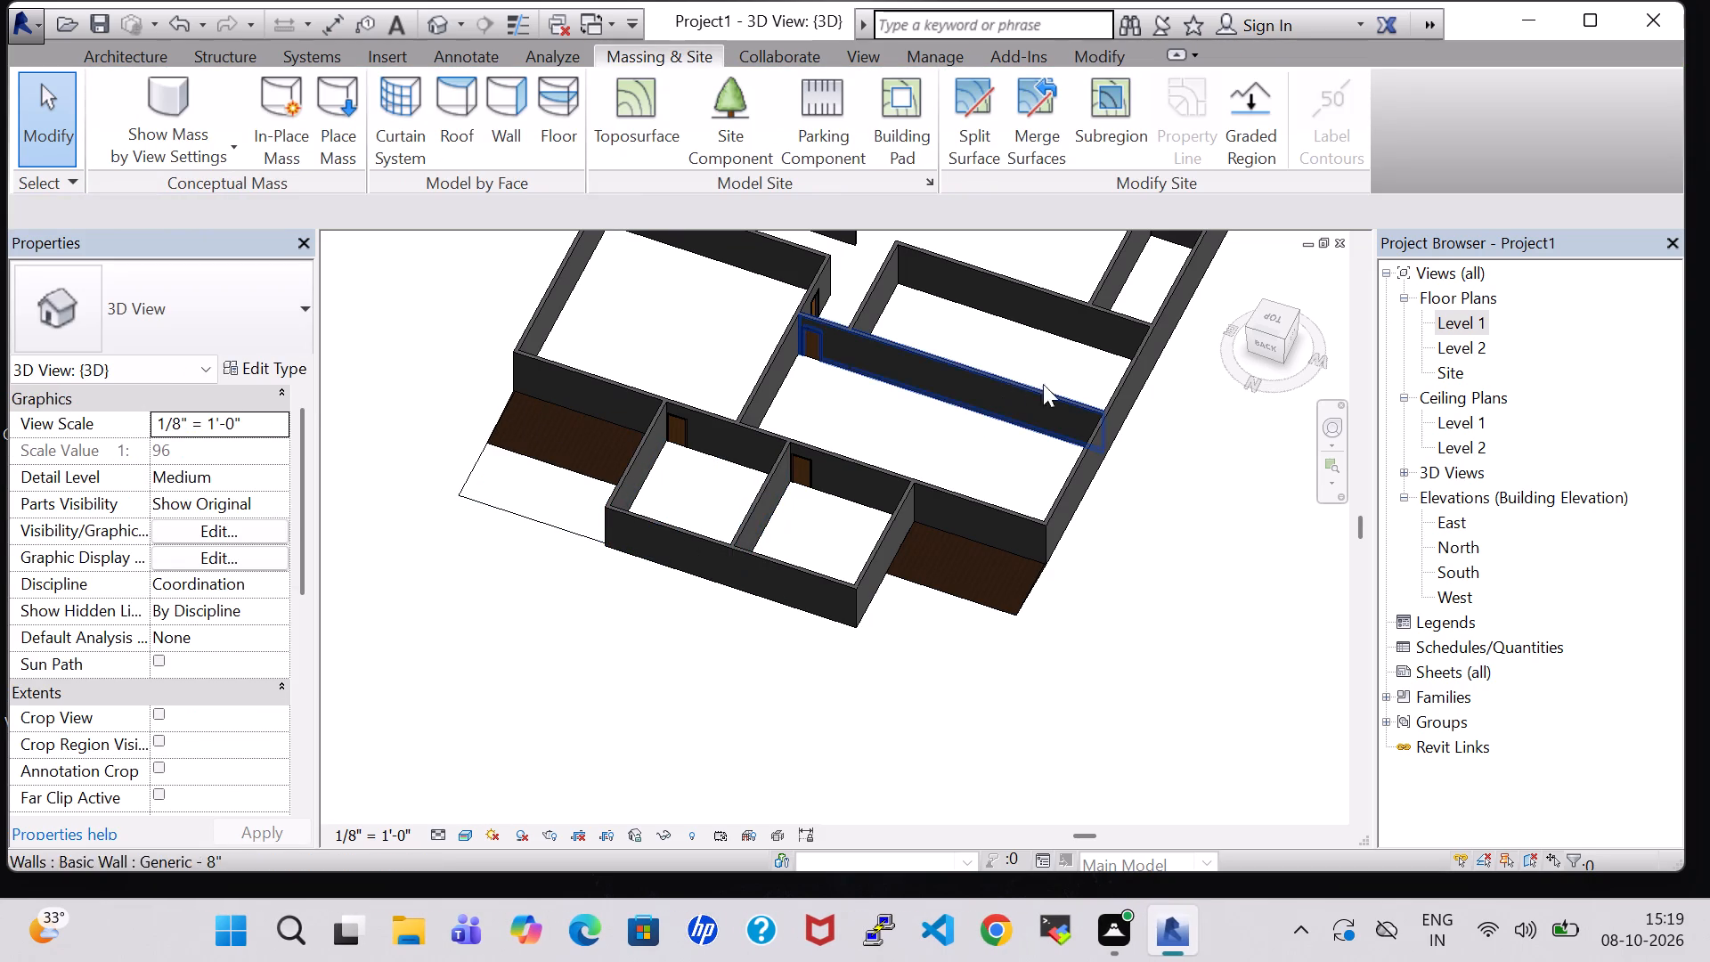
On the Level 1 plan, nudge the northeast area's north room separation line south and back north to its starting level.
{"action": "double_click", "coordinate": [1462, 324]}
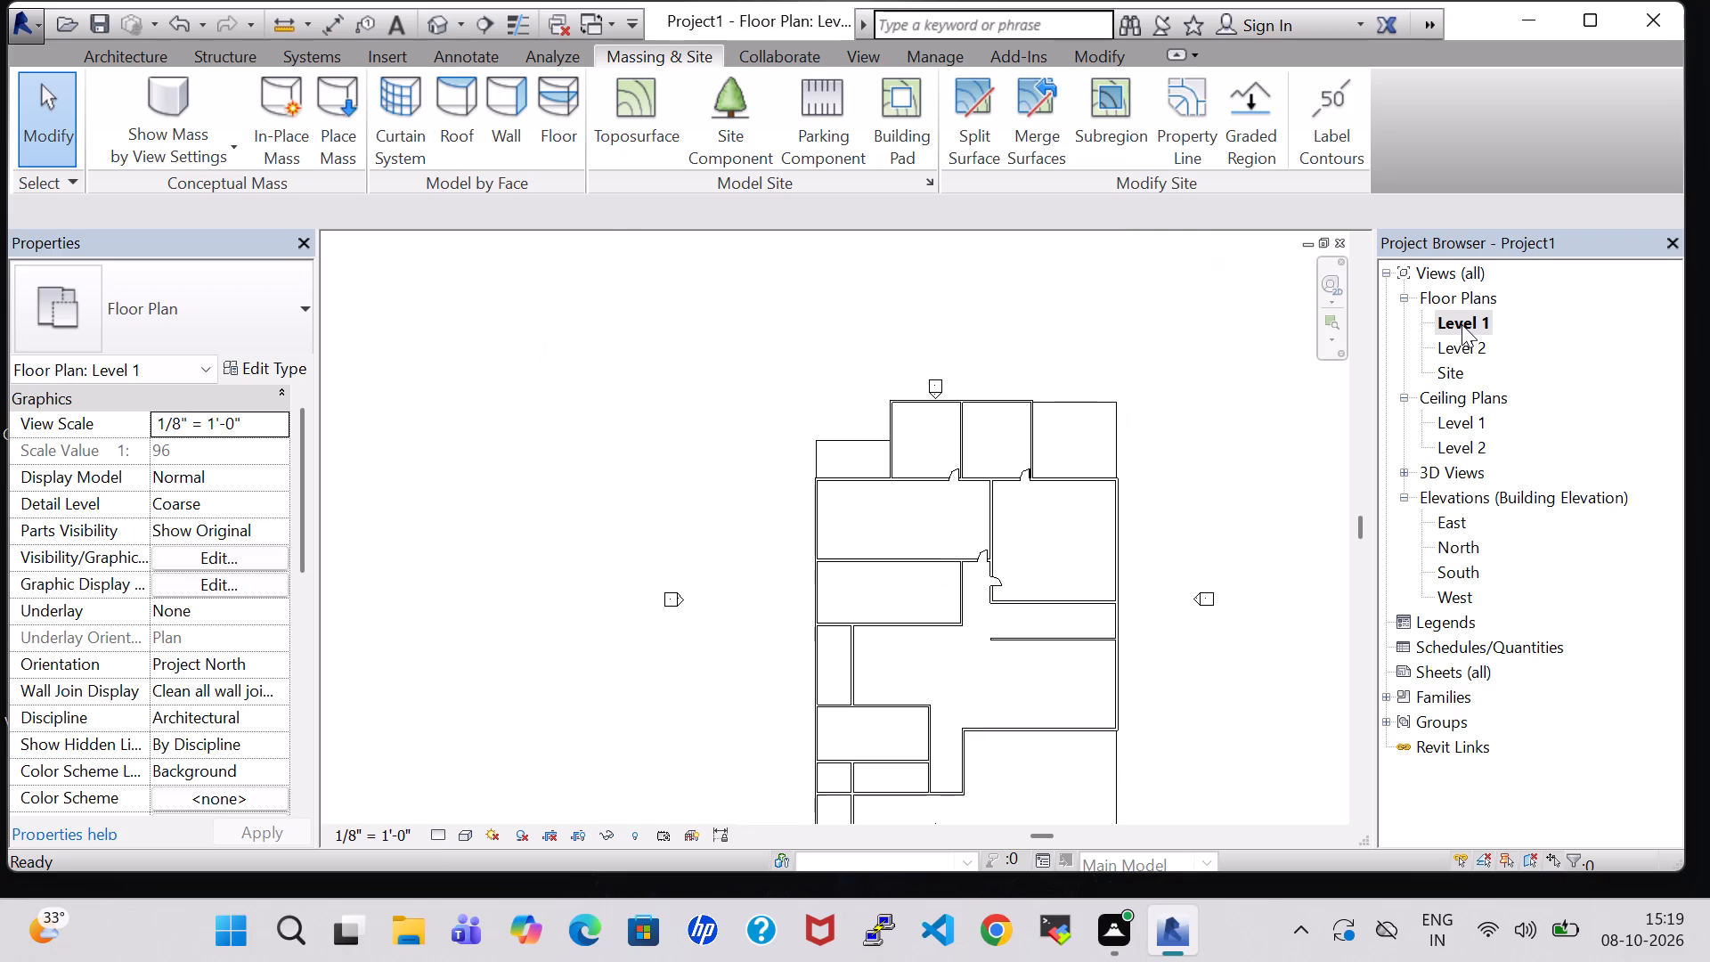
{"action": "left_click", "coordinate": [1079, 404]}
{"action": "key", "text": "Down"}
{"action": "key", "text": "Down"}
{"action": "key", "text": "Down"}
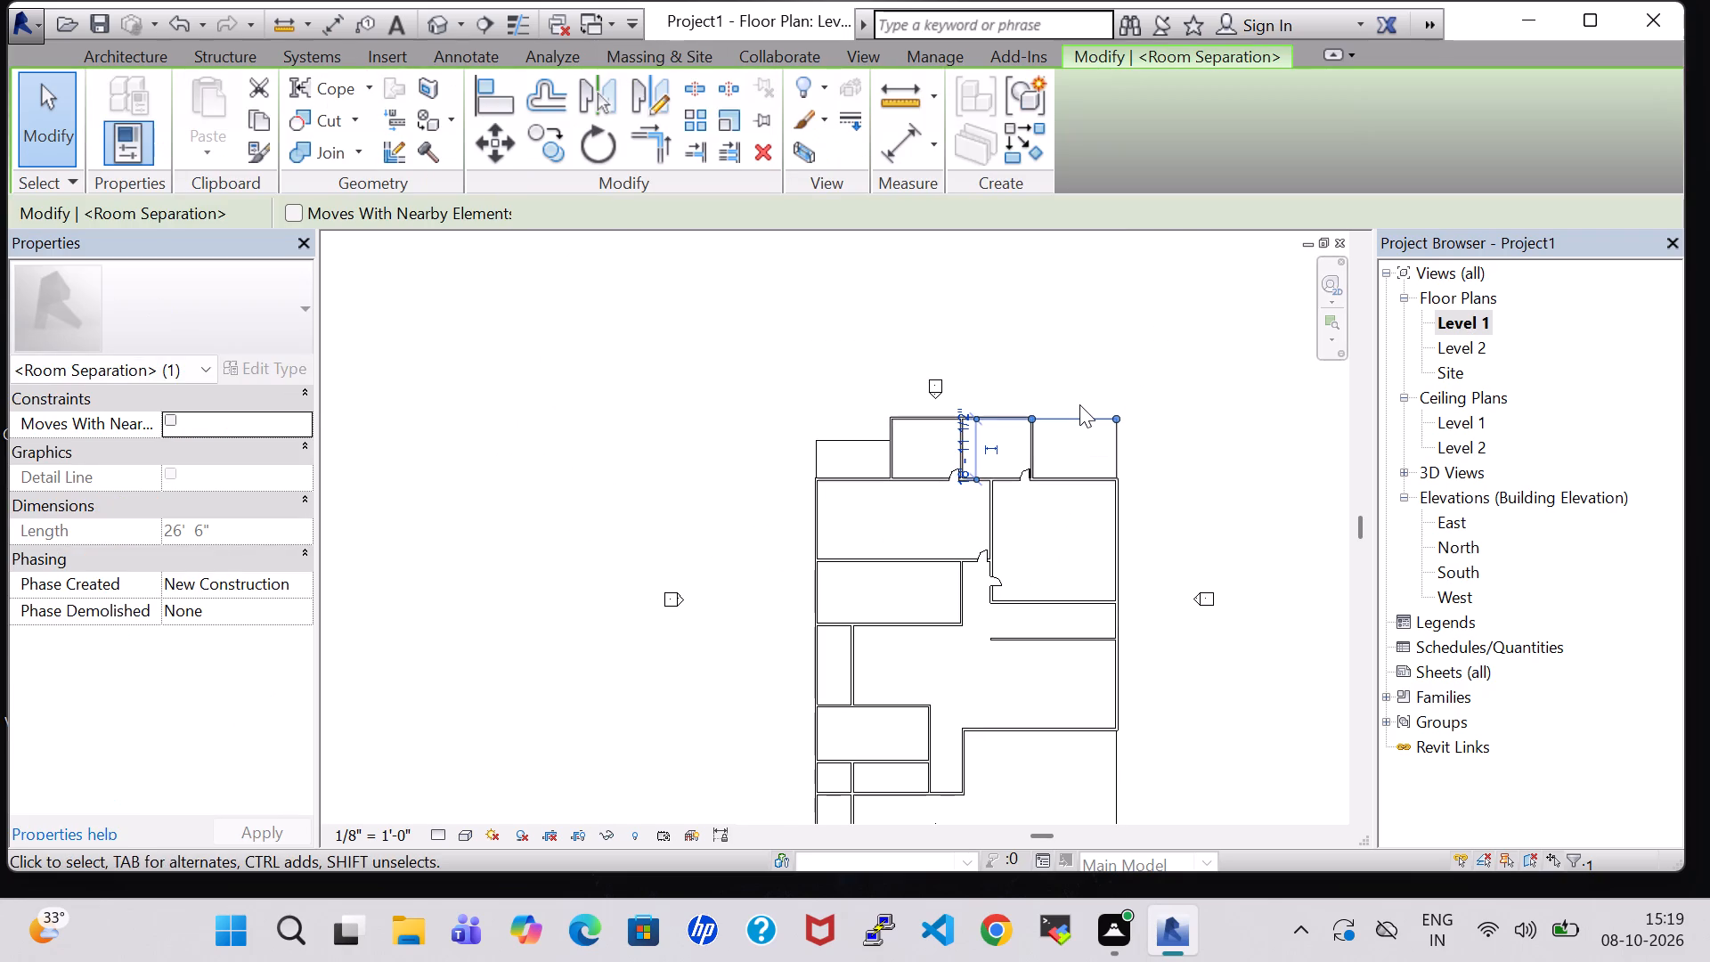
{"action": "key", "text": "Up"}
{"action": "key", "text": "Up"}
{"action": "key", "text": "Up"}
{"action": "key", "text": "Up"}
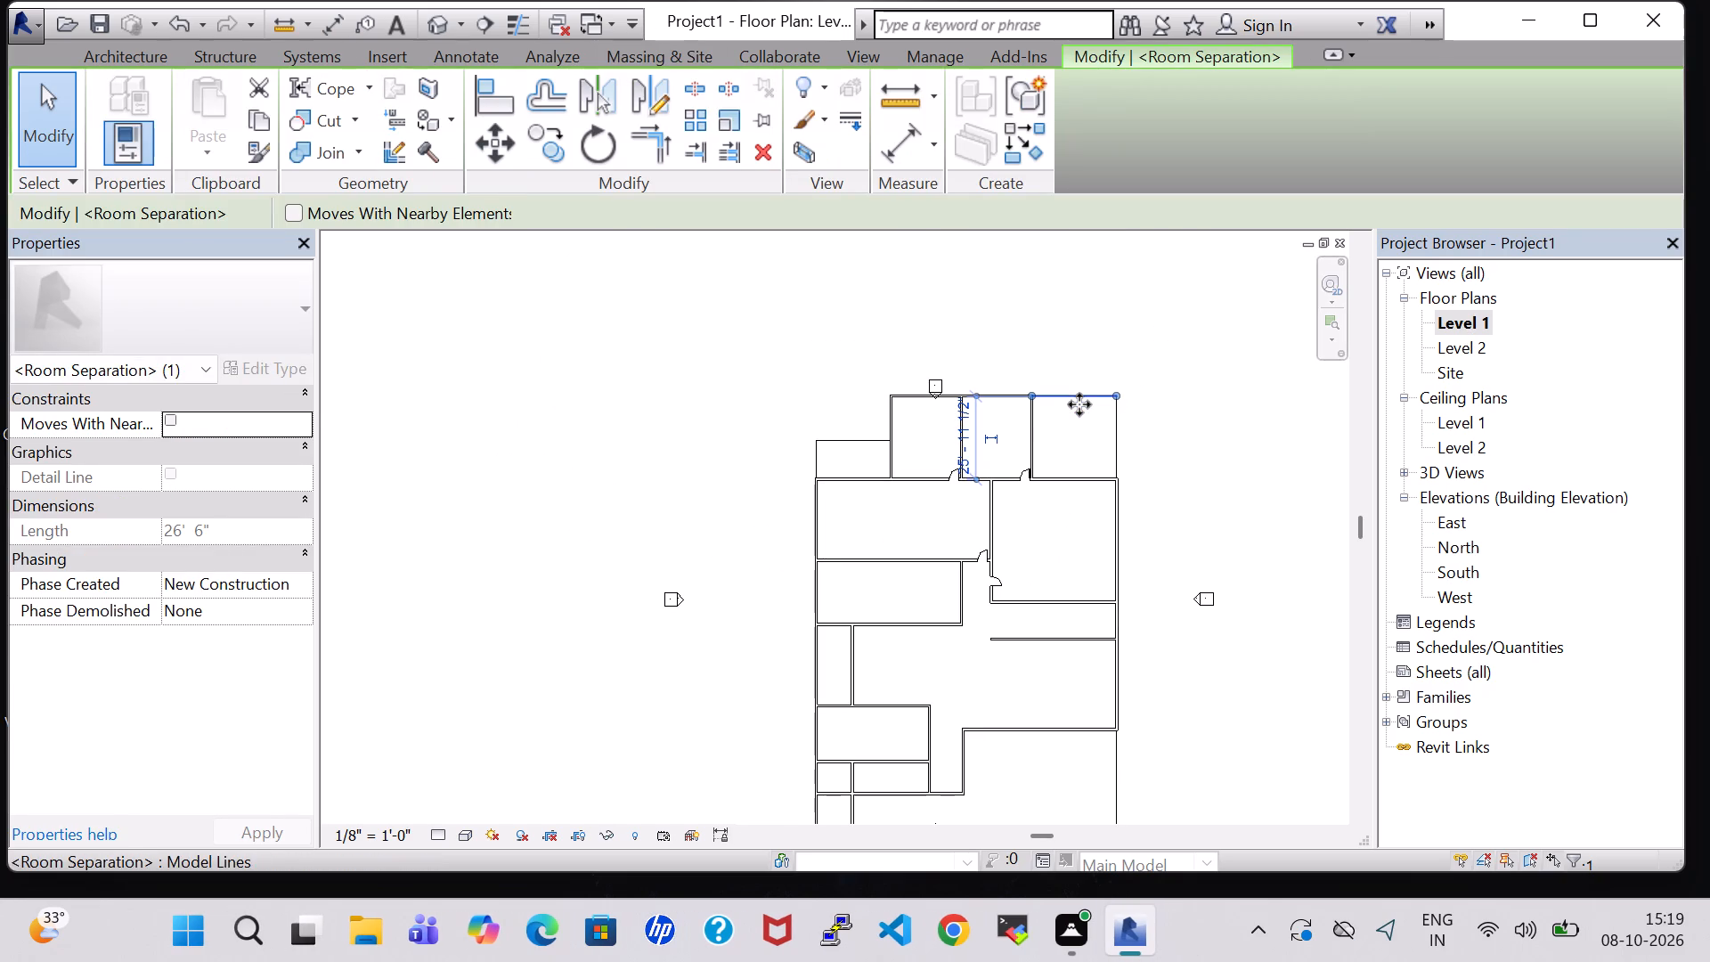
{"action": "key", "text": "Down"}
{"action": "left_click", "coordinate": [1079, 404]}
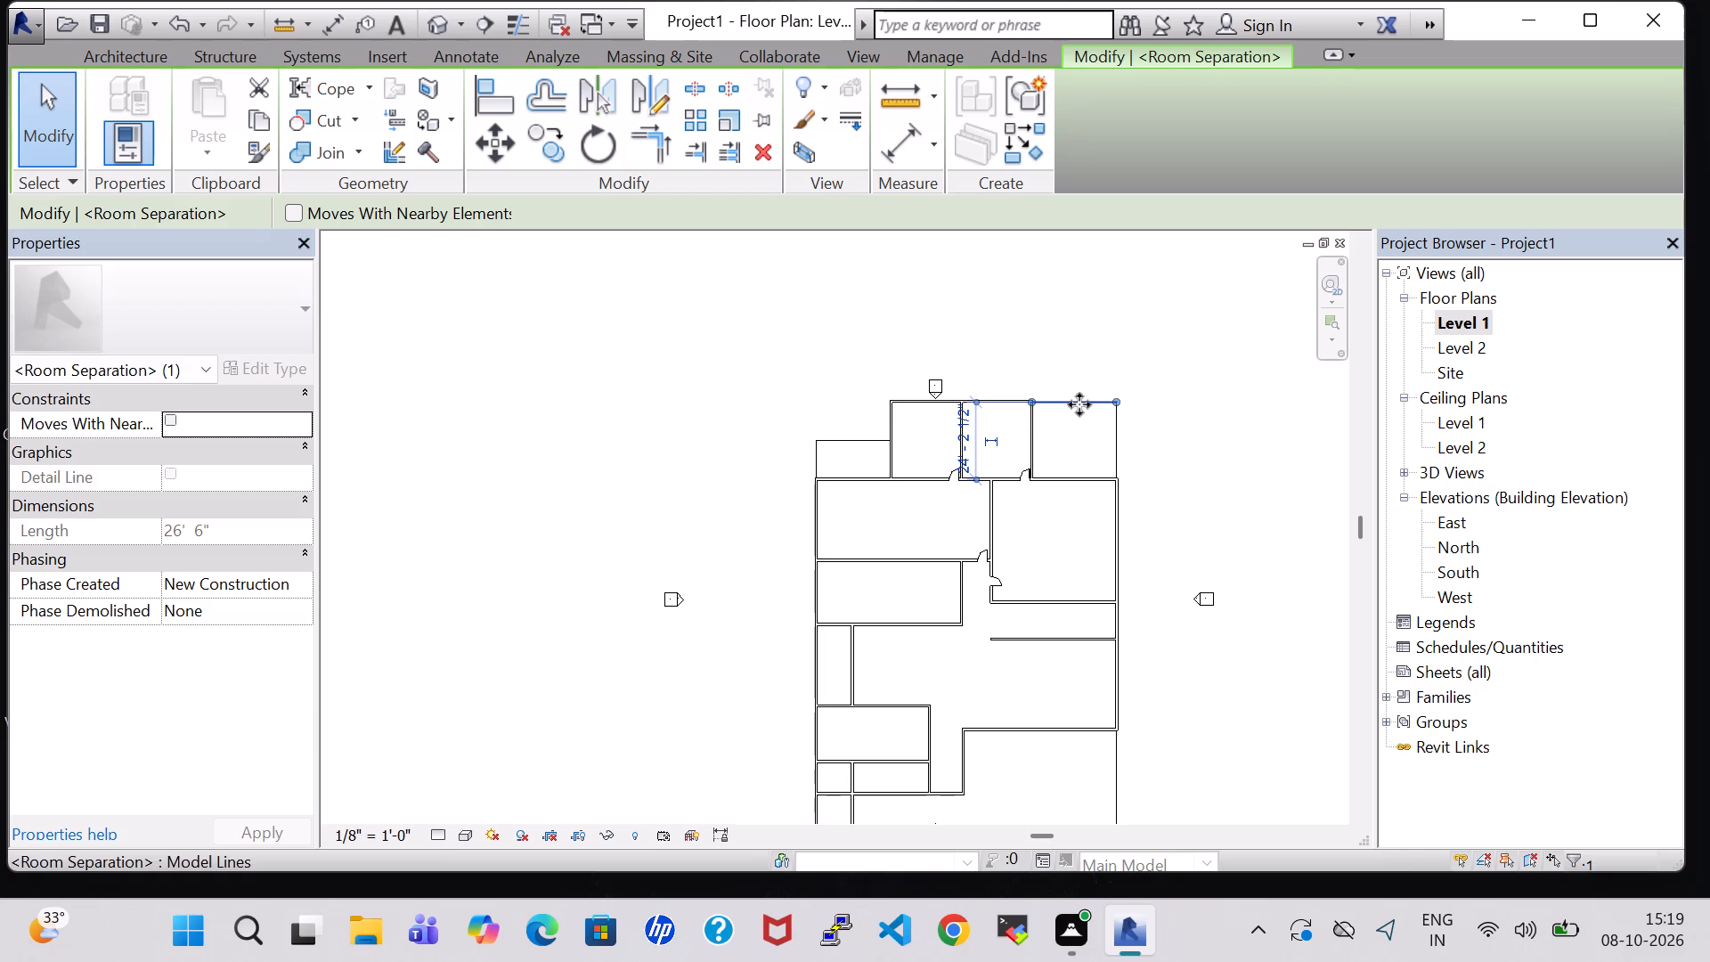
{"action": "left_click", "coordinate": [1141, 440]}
Delete the north and east room separation lines enclosing the northeast area.
{"action": "left_click", "coordinate": [1069, 405]}
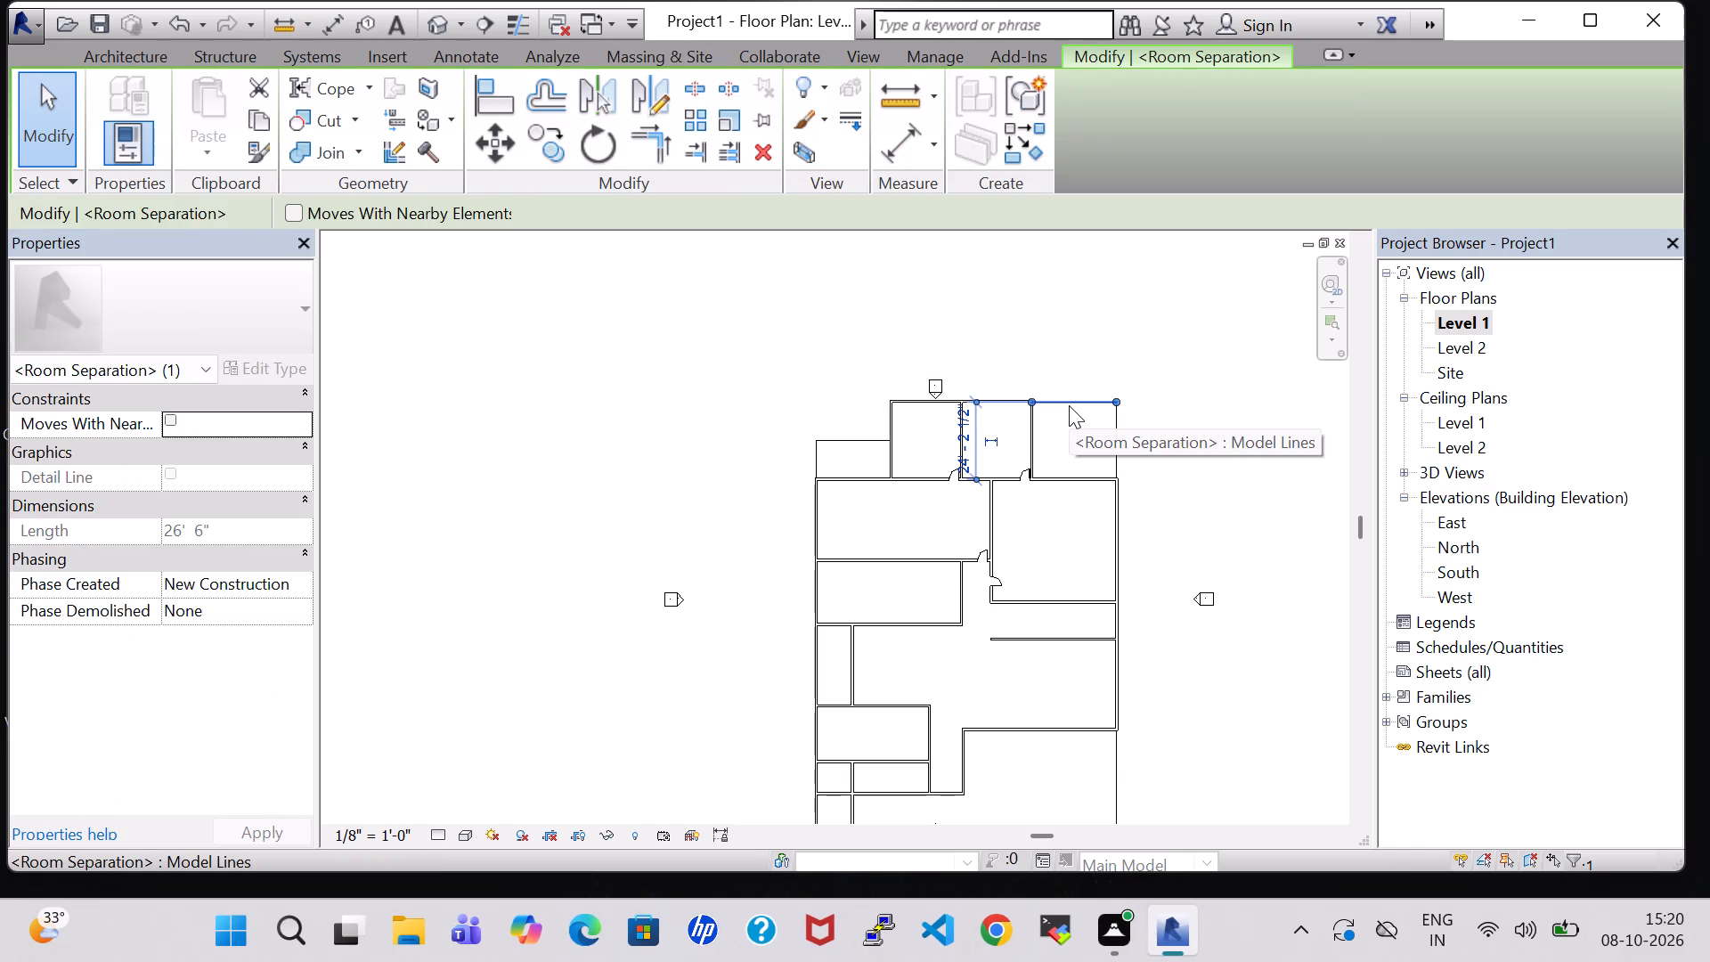
{"action": "key", "text": "Delete"}
{"action": "left_click", "coordinate": [1118, 431]}
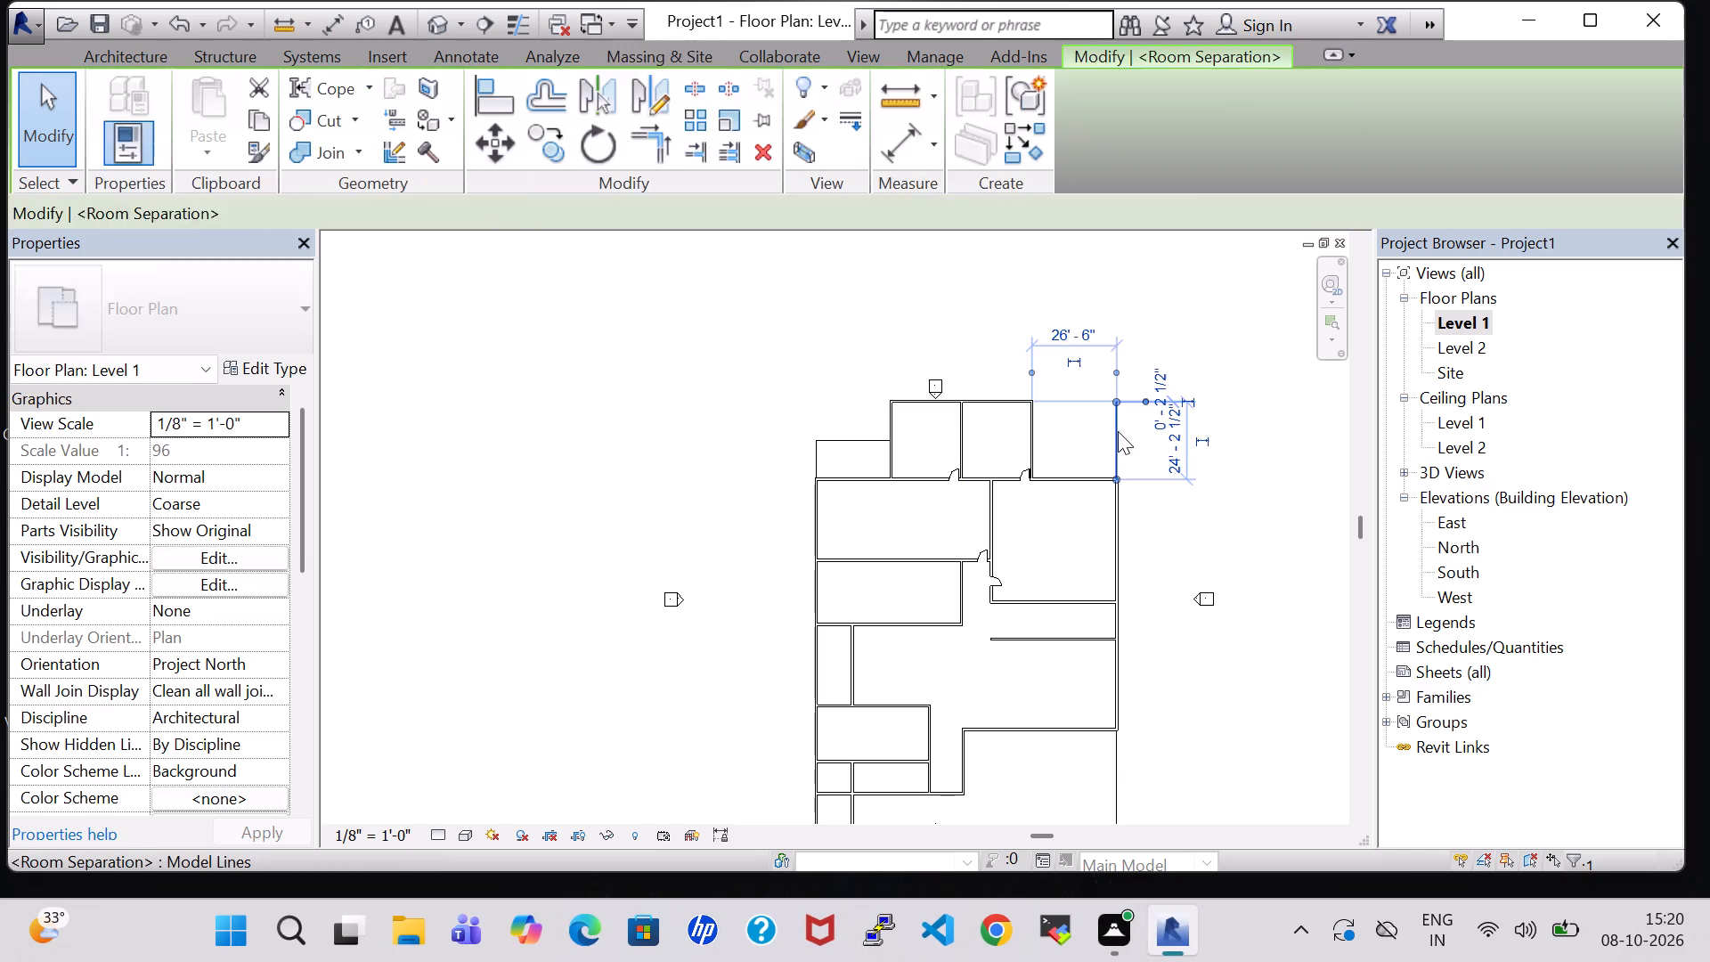
{"action": "key", "text": "Delete"}
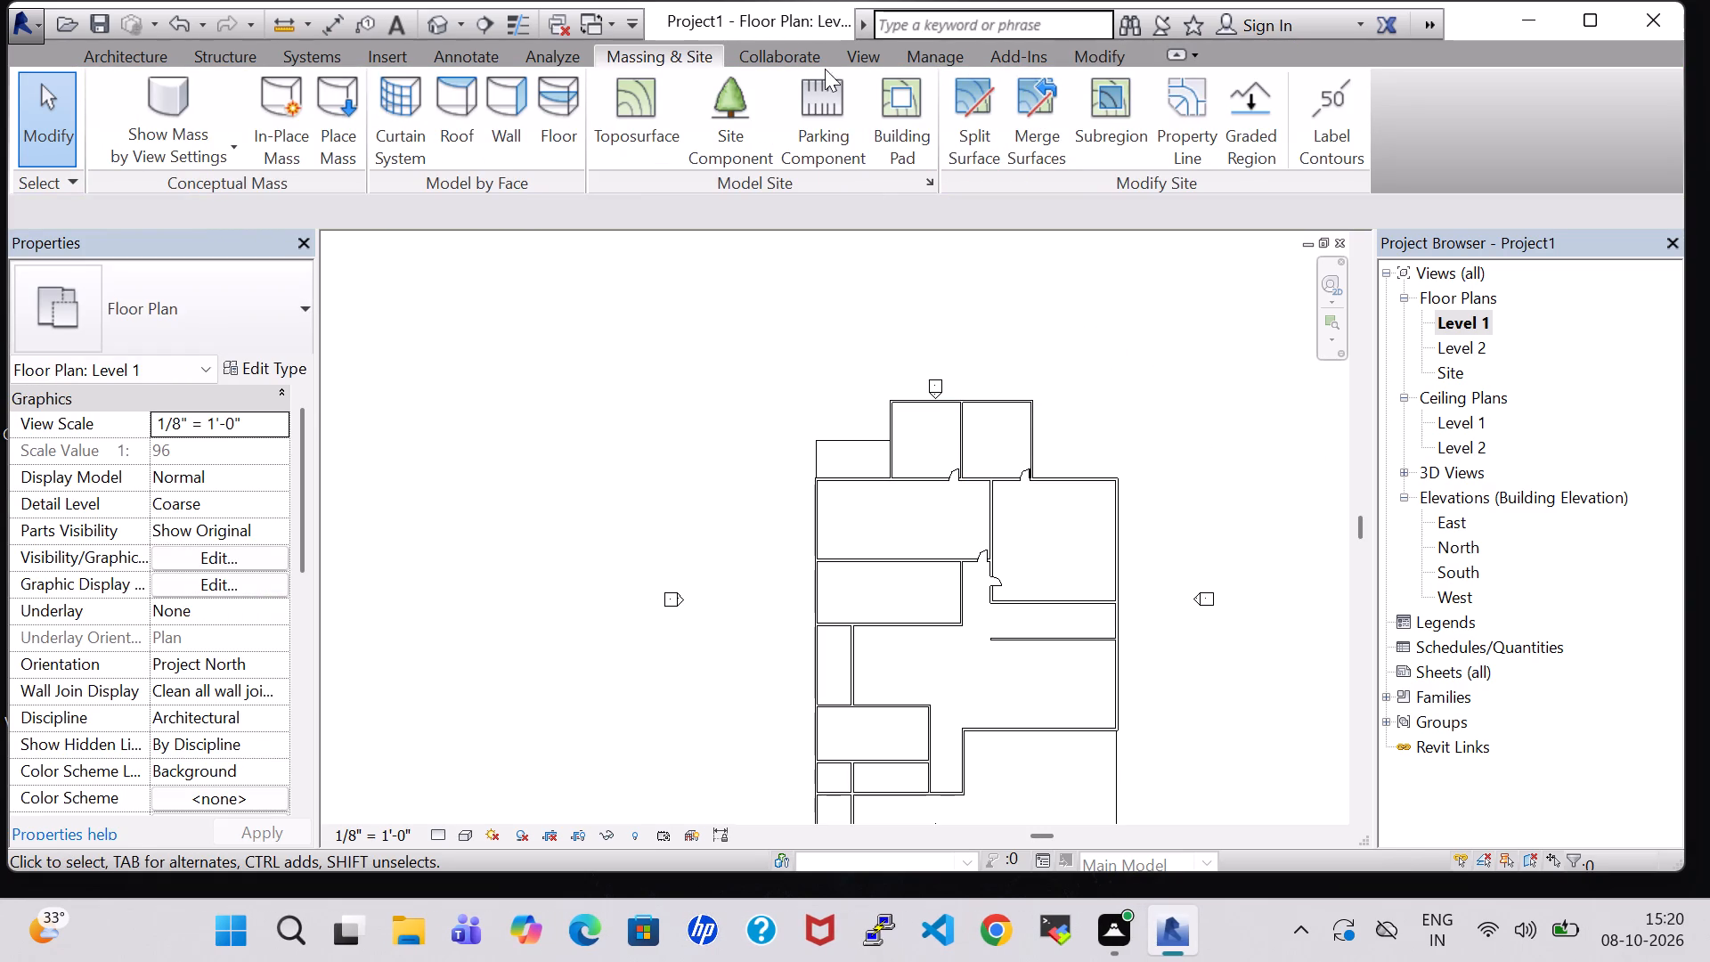
Draw room separation lines from the midpoint of the projection's east wall 26' 6" east, then south to the building's northeast corner.
{"action": "left_click", "coordinate": [134, 54]}
{"action": "left_click", "coordinate": [971, 113]}
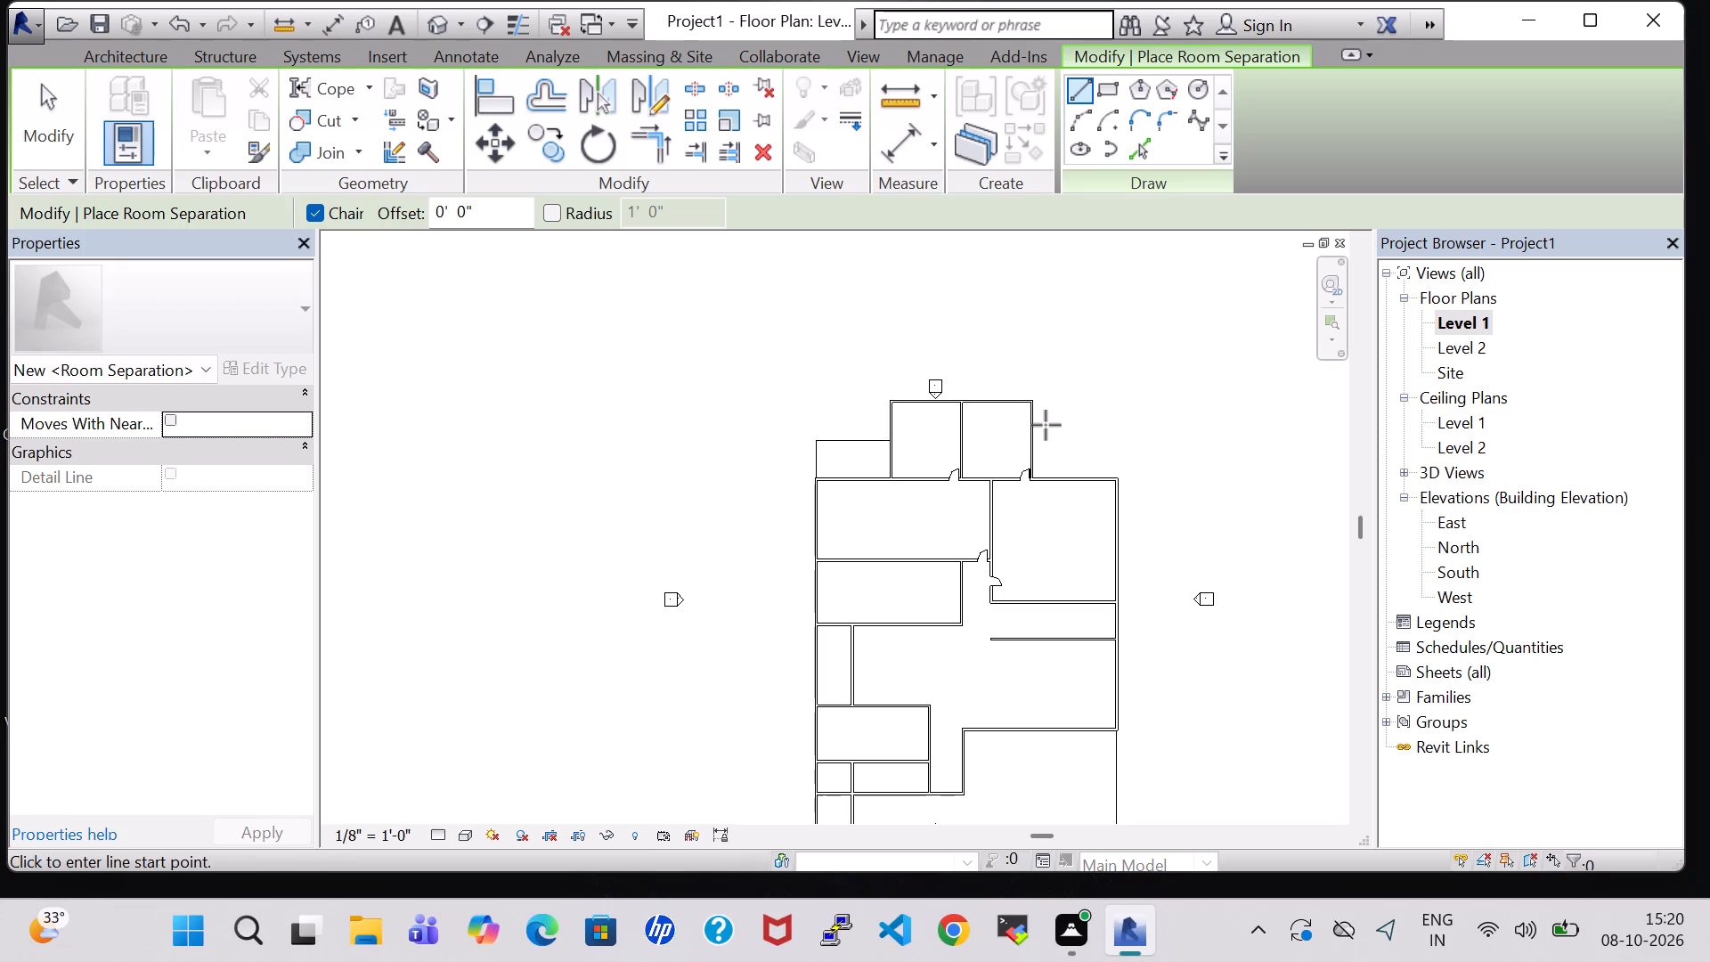
{"action": "left_click", "coordinate": [1035, 439]}
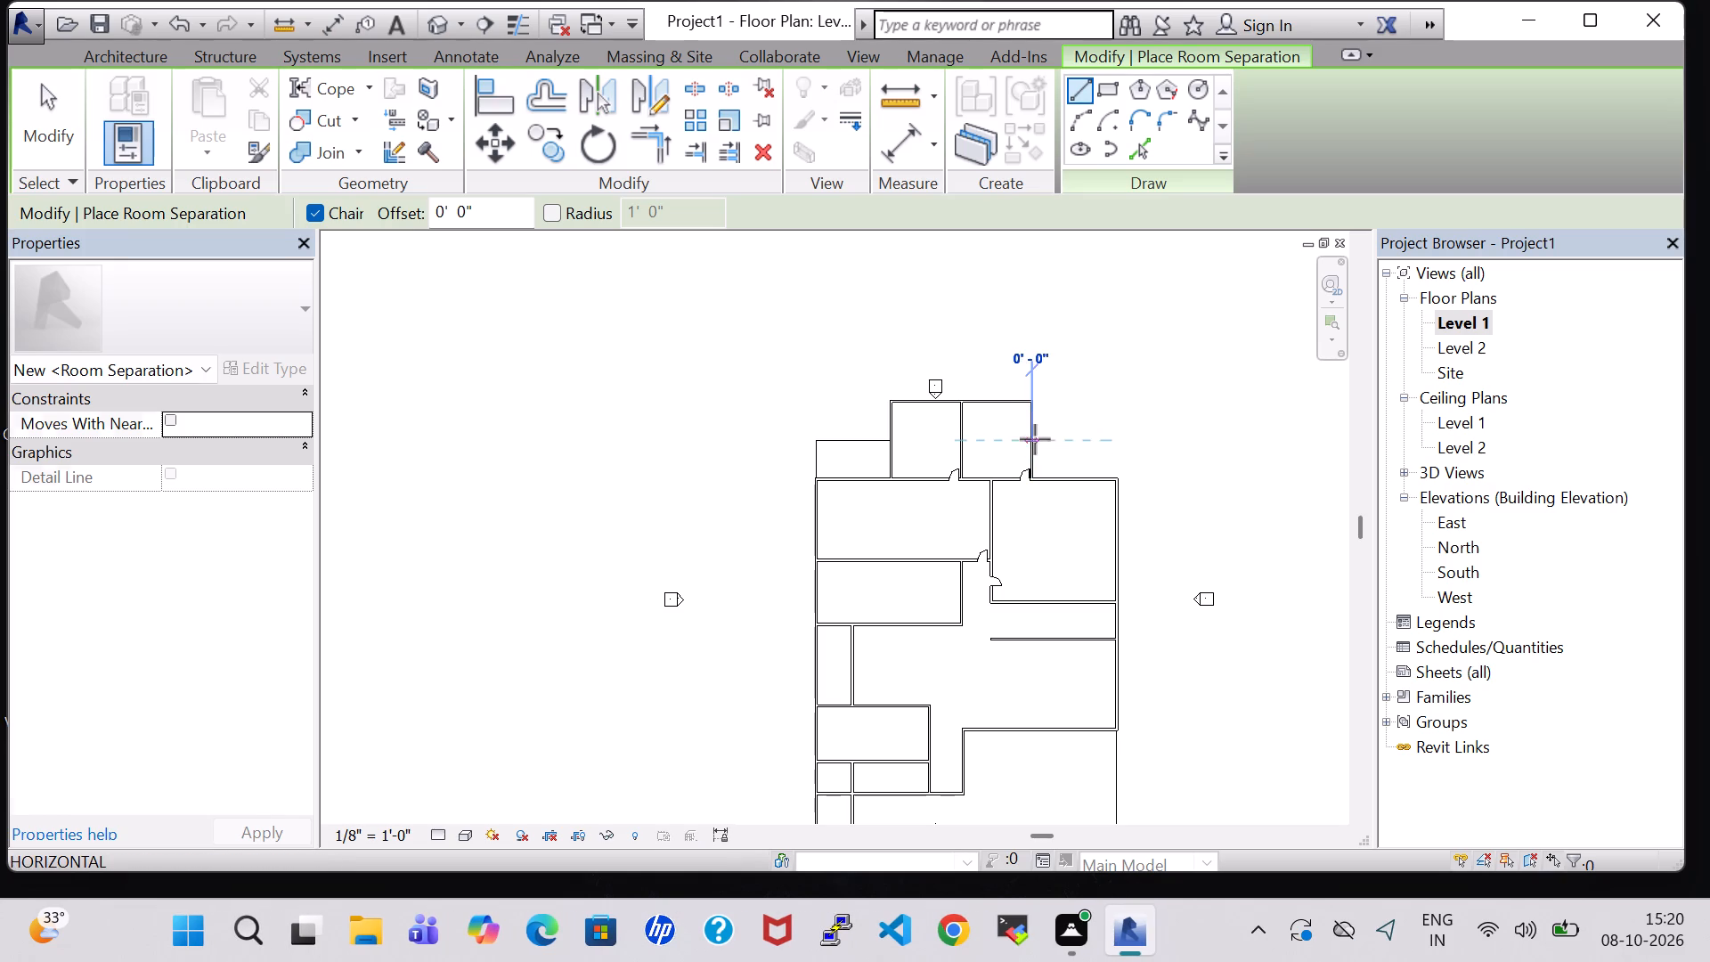
{"action": "left_click", "coordinate": [1120, 436]}
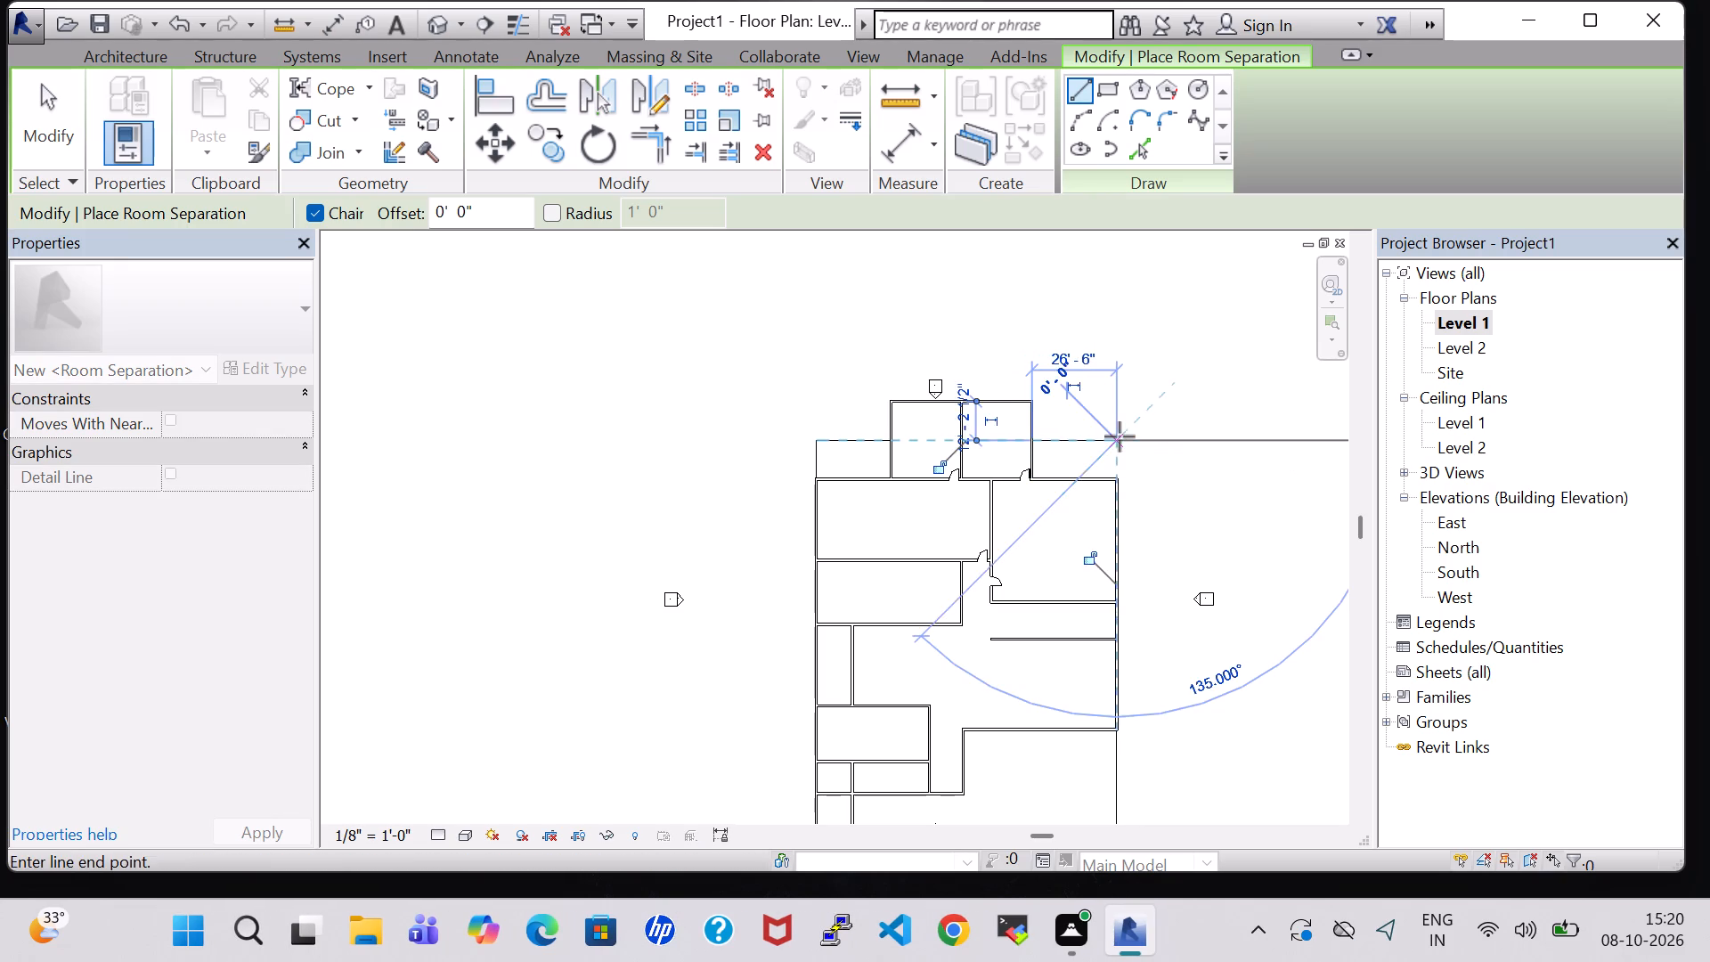
{"action": "left_click", "coordinate": [1117, 475]}
{"action": "key", "text": "Escape"}
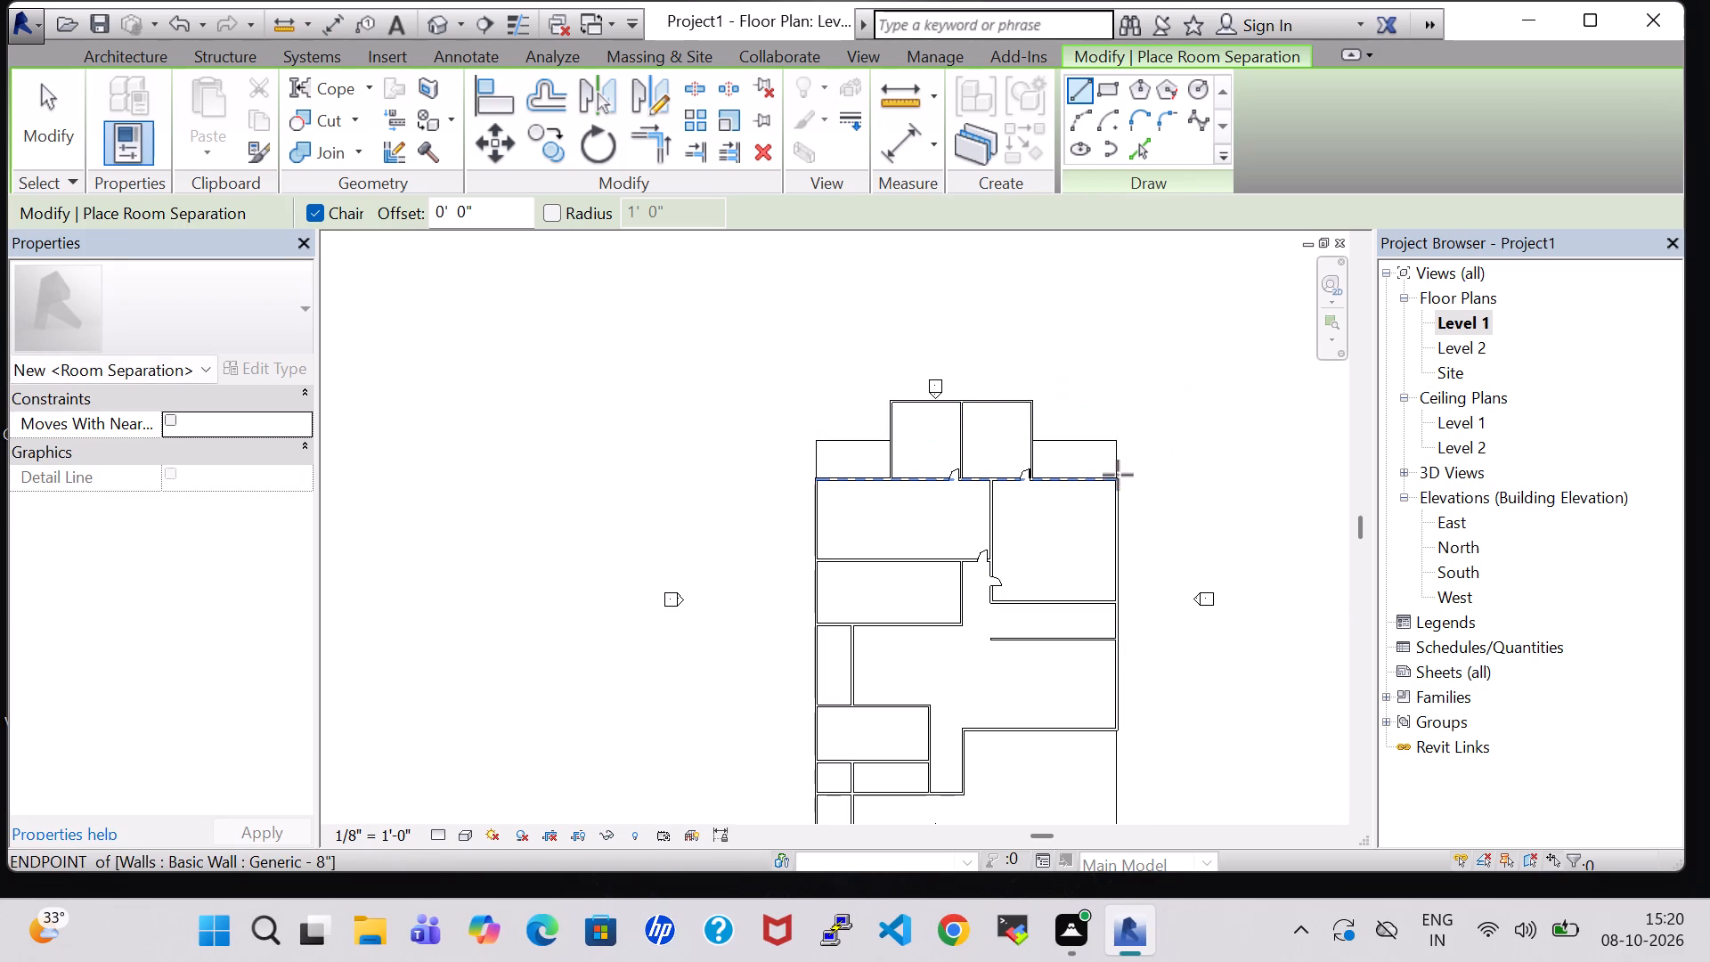
{"action": "key", "text": "Escape"}
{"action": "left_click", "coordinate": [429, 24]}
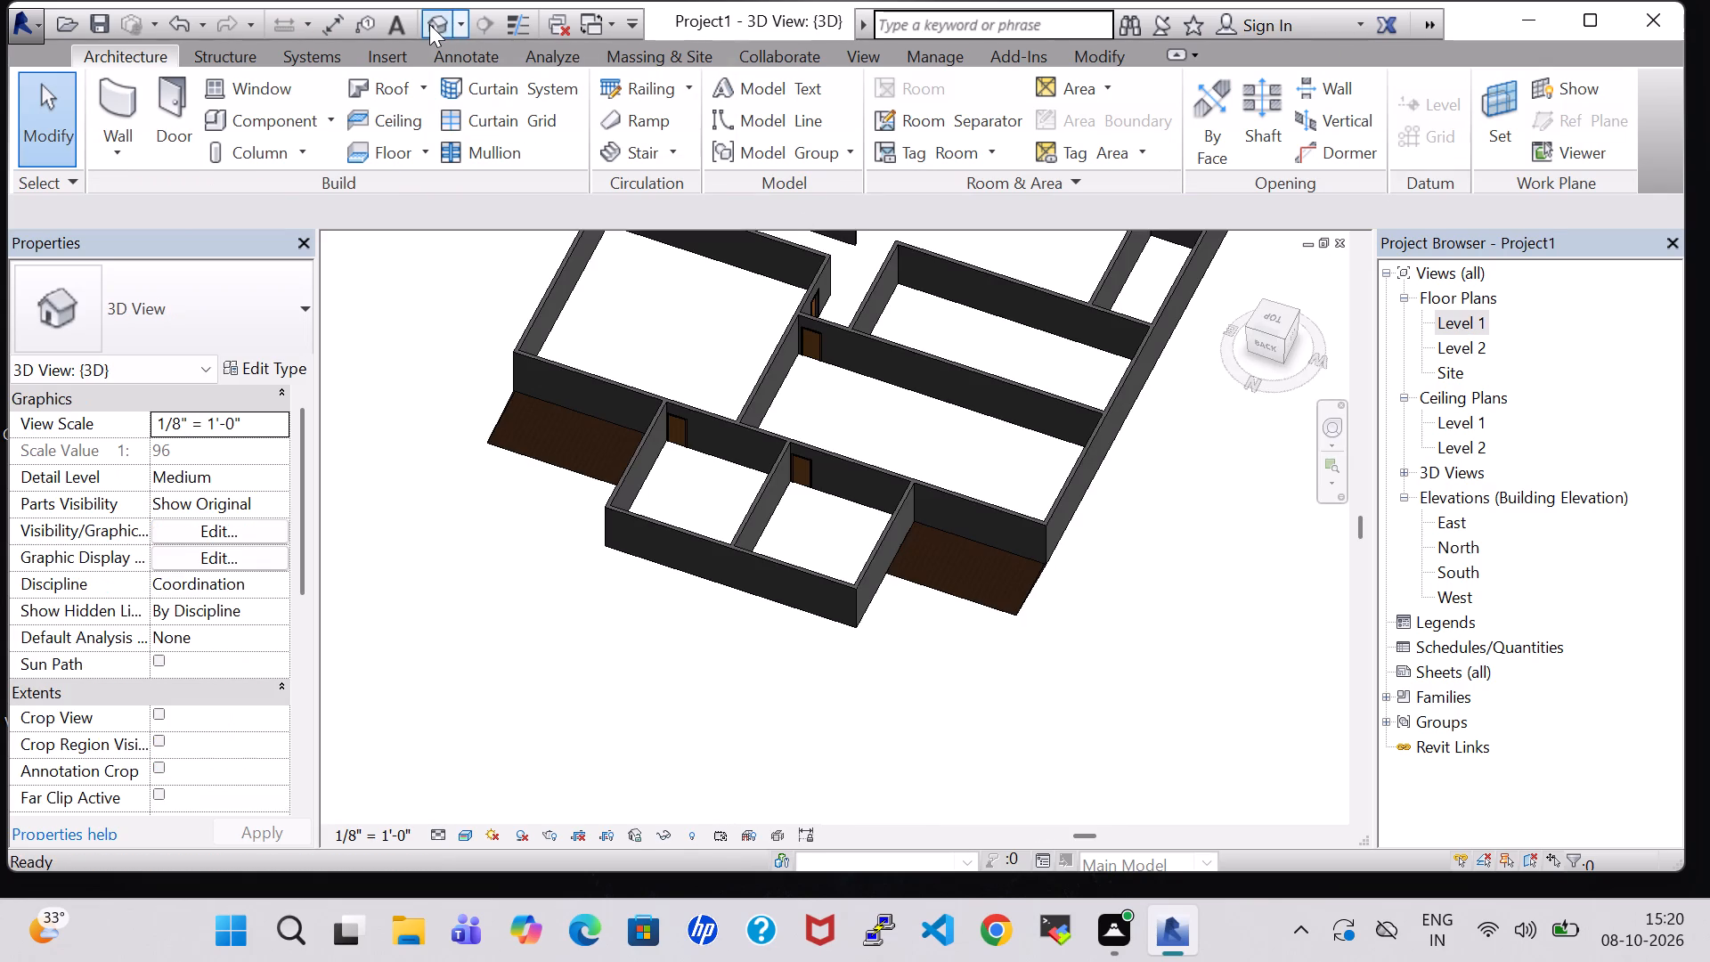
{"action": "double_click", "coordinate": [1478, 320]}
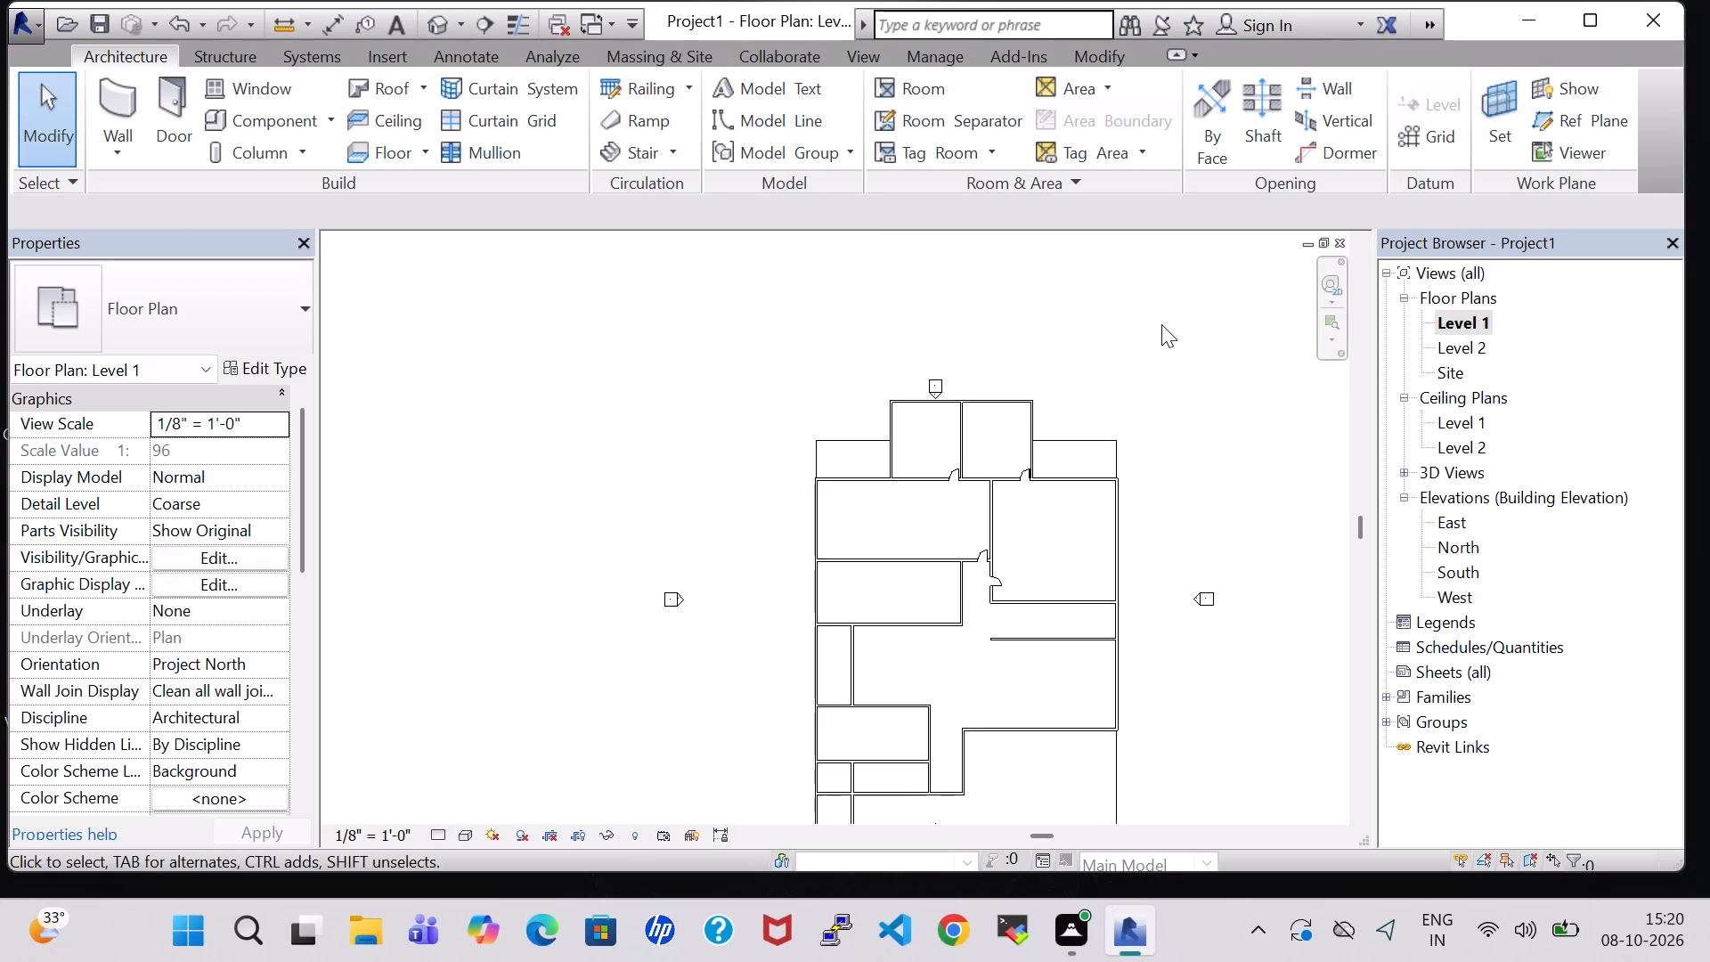
Load the Tub-Free Standing-3D component family from the US Imperial library's architectural plumbing fixtures, Bathtubs folder.
{"action": "scroll", "coordinate": [1161, 324], "scroll_direction": "up", "scroll_amount": 4}
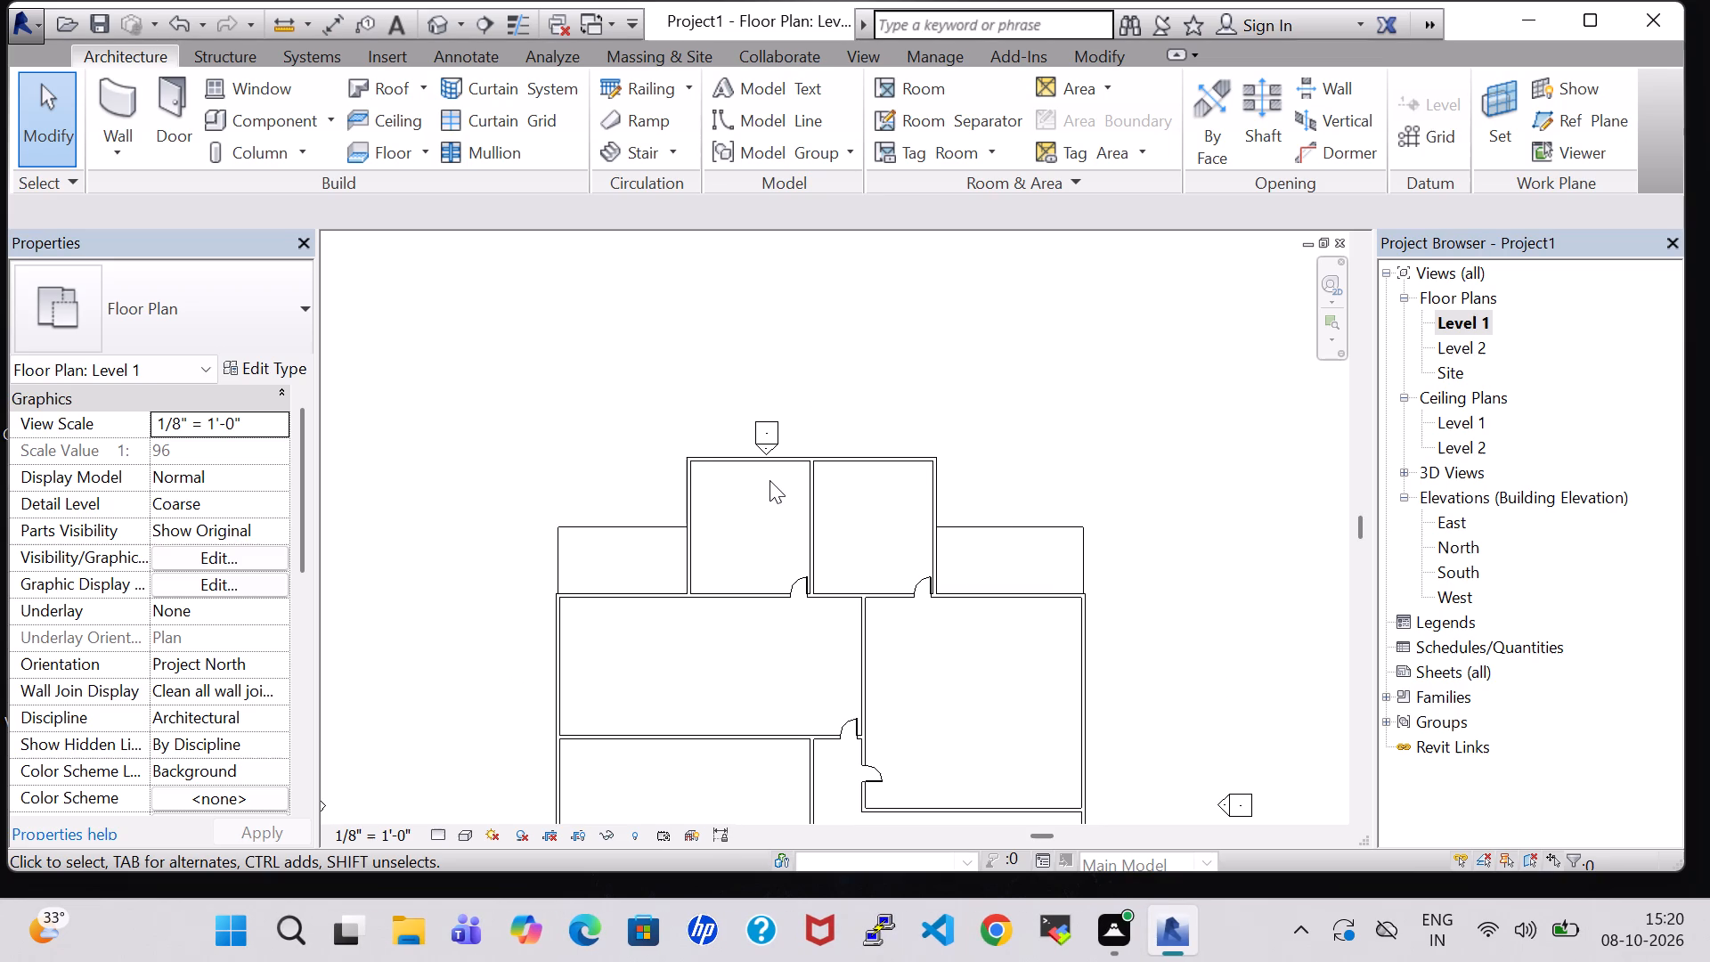
{"action": "left_click", "coordinate": [243, 128]}
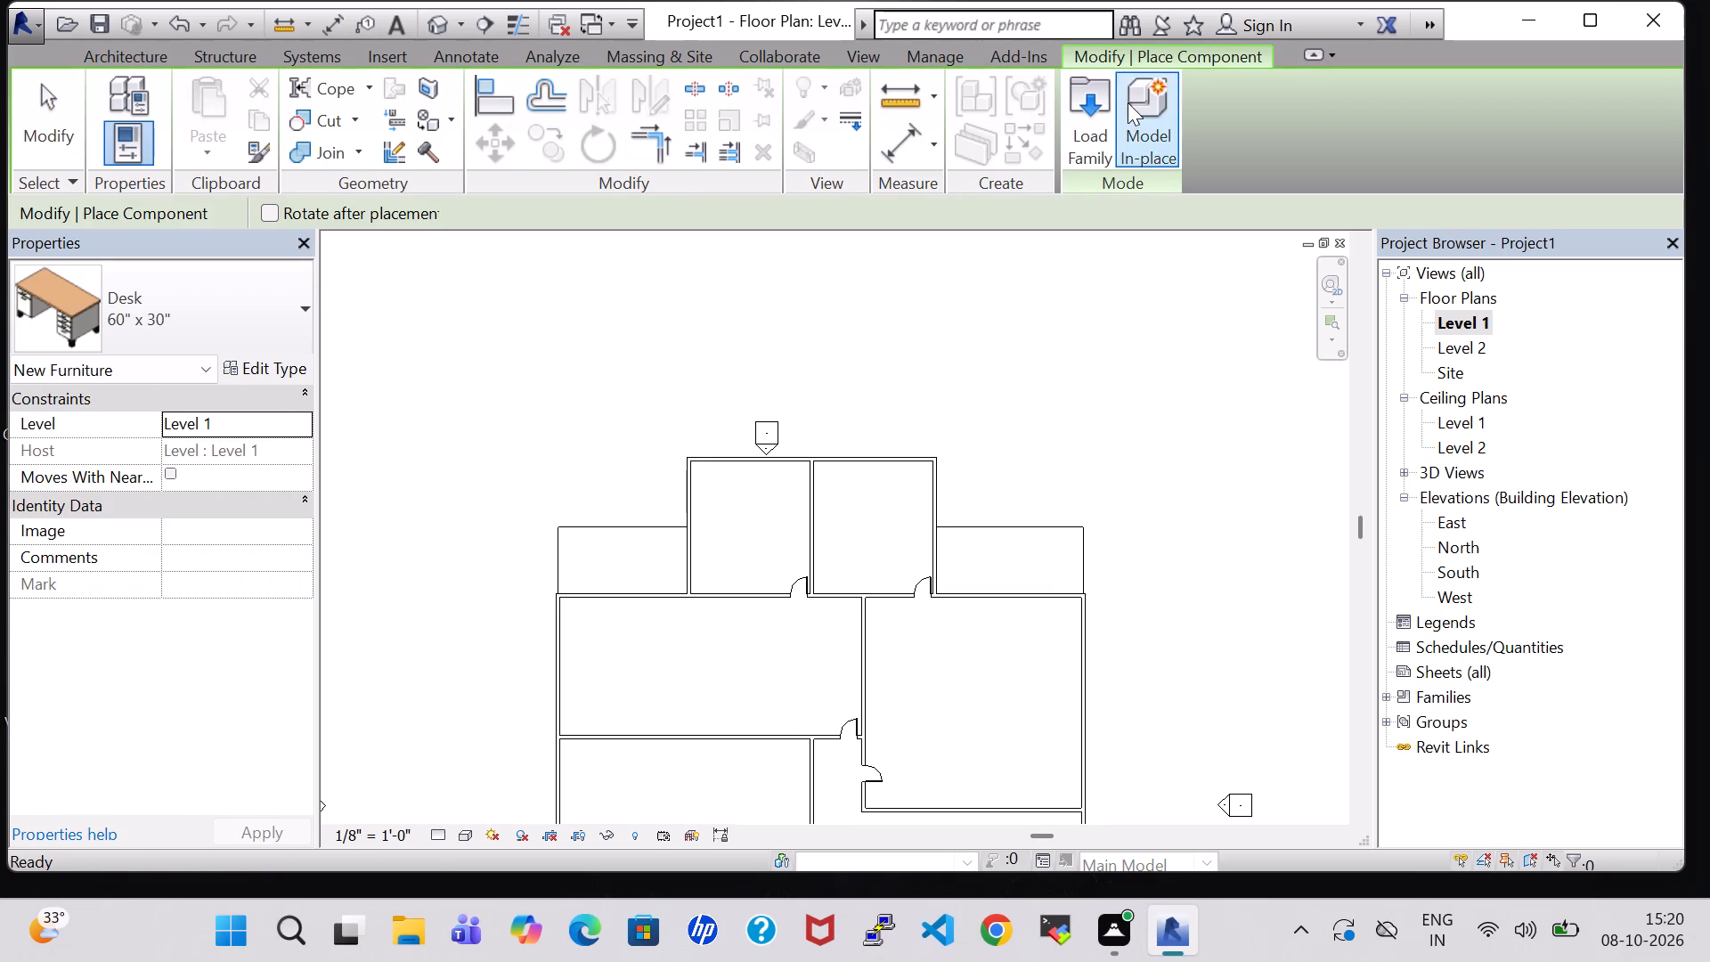
{"action": "left_click", "coordinate": [1087, 115]}
{"action": "scroll", "coordinate": [1020, 374], "scroll_direction": "down", "scroll_amount": 1}
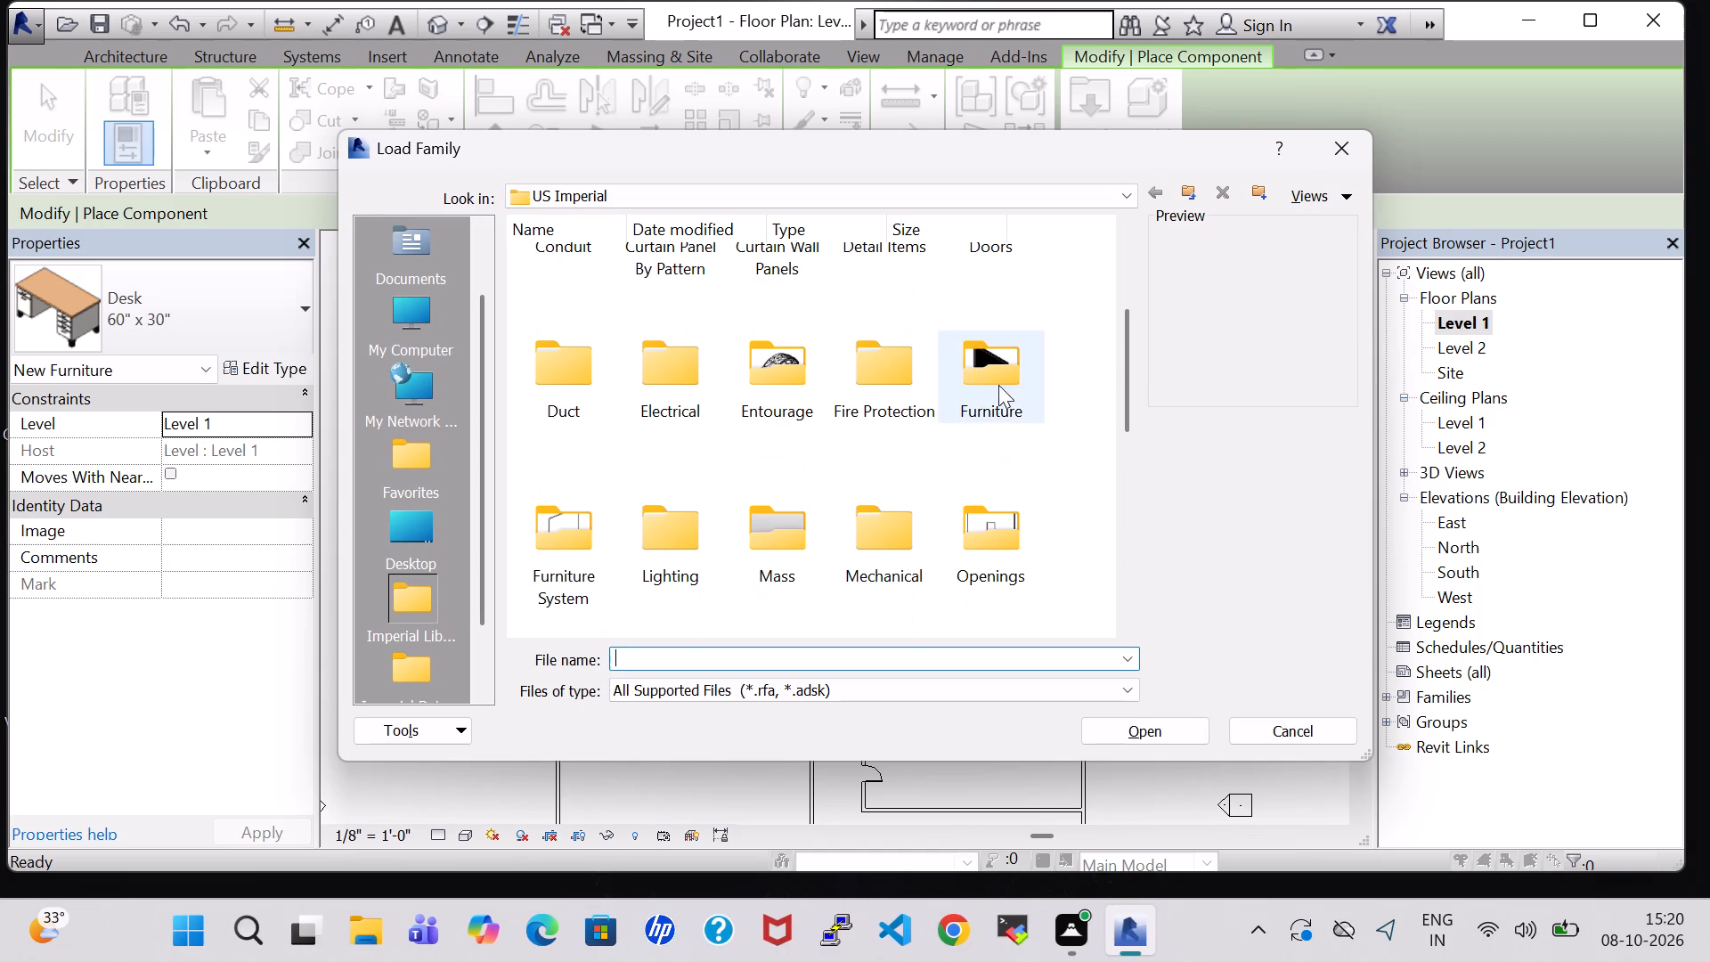
{"action": "left_click", "coordinate": [989, 387]}
{"action": "type", "text": "pl"}
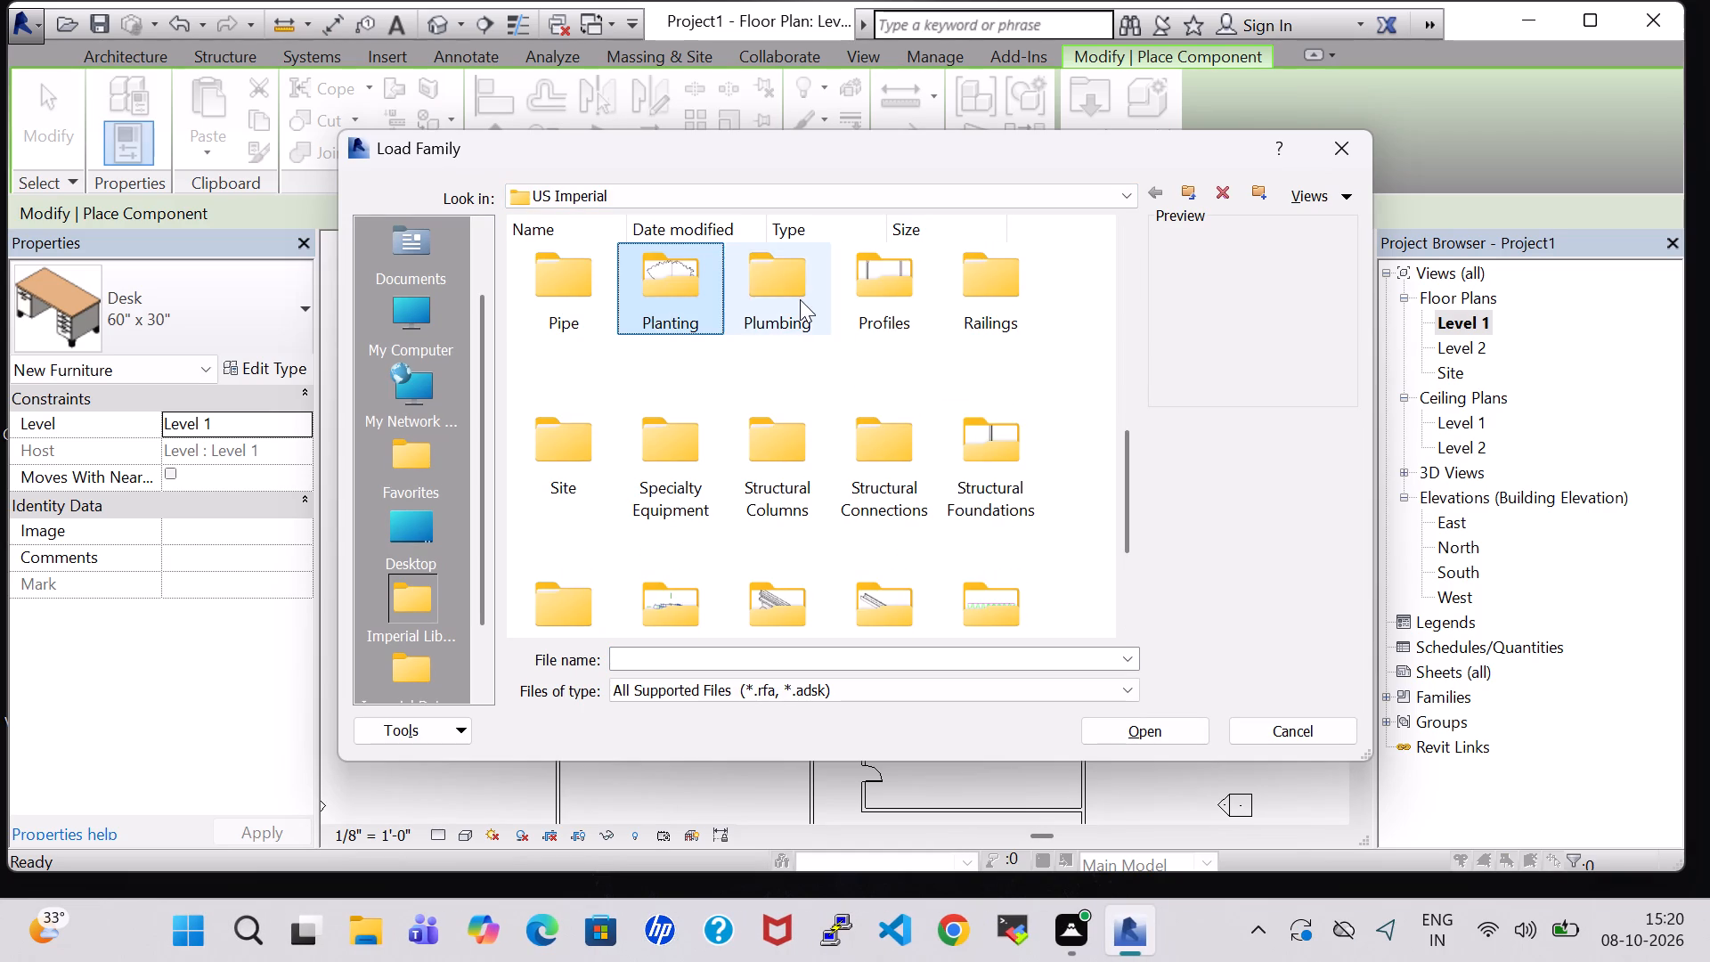
{"action": "double_click", "coordinate": [800, 299]}
{"action": "double_click", "coordinate": [551, 281]}
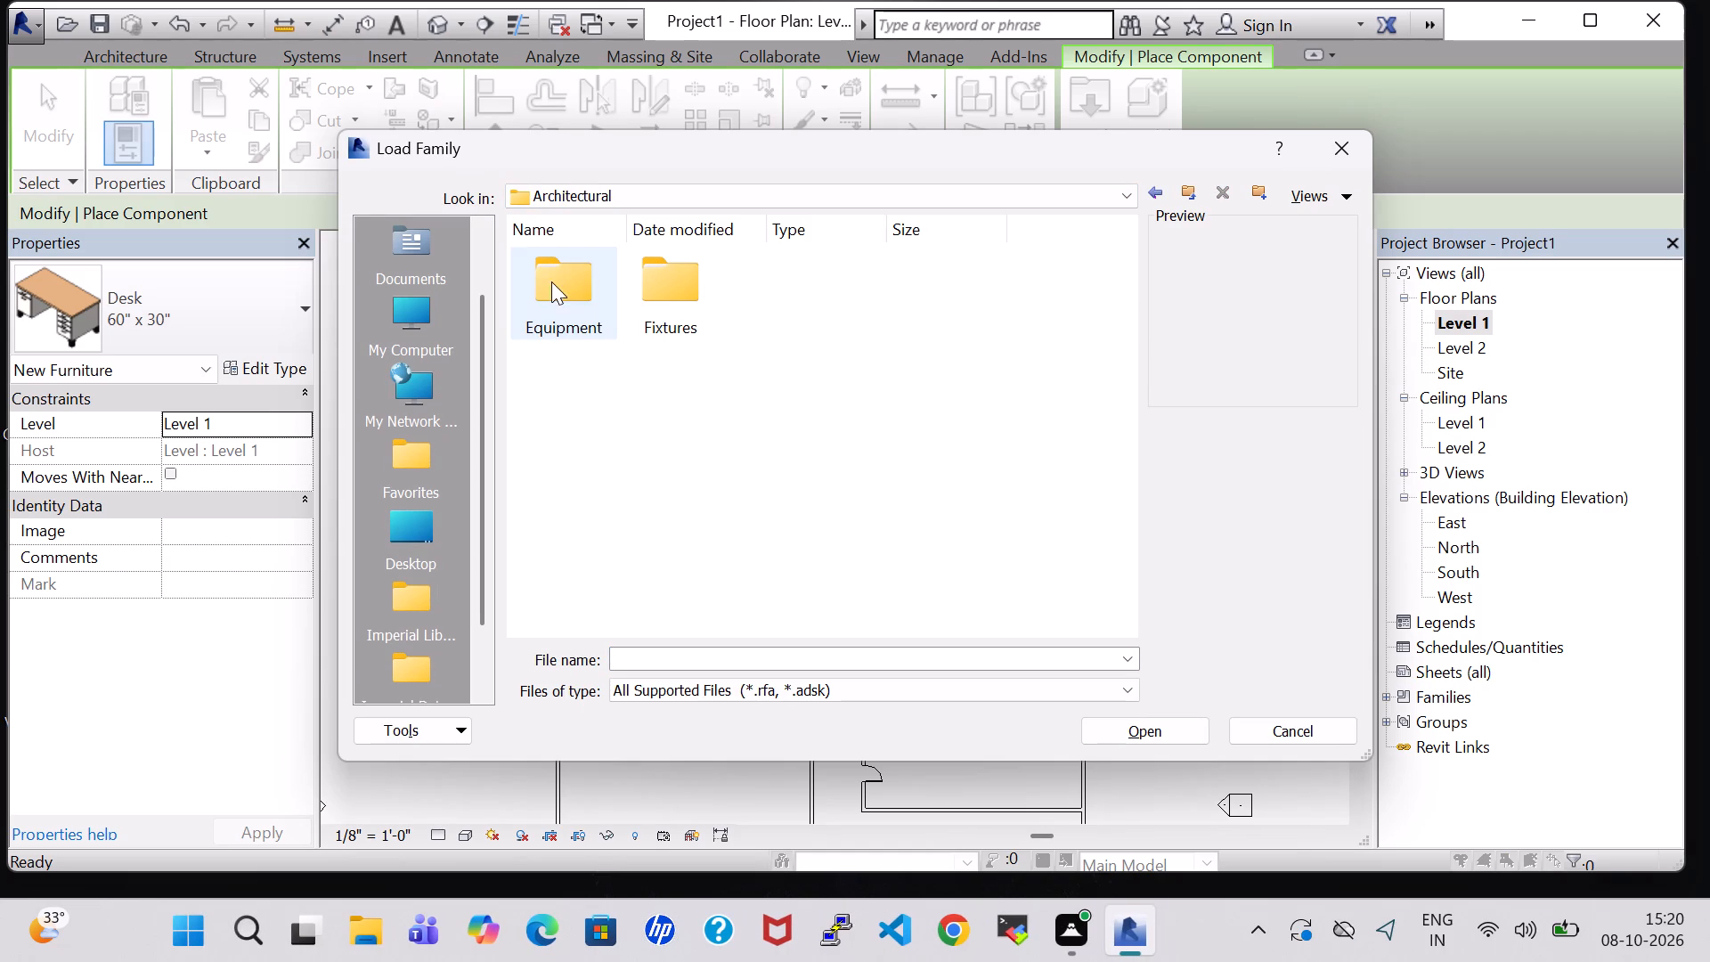
{"action": "double_click", "coordinate": [680, 293]}
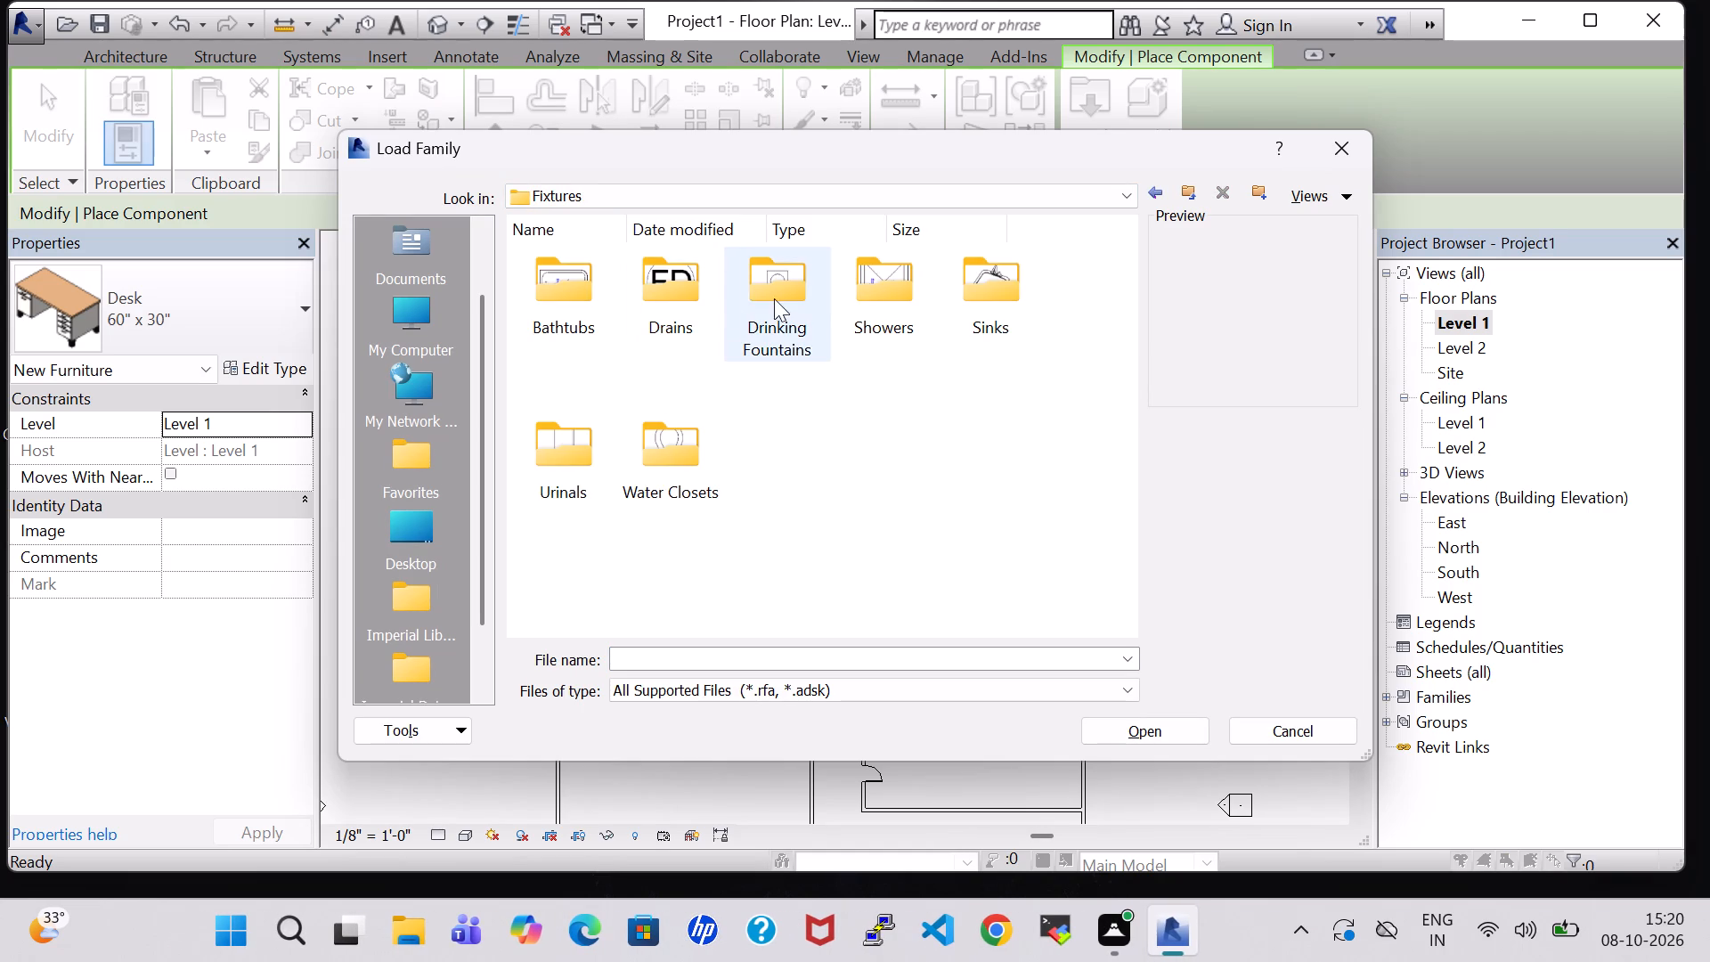
{"action": "double_click", "coordinate": [565, 273]}
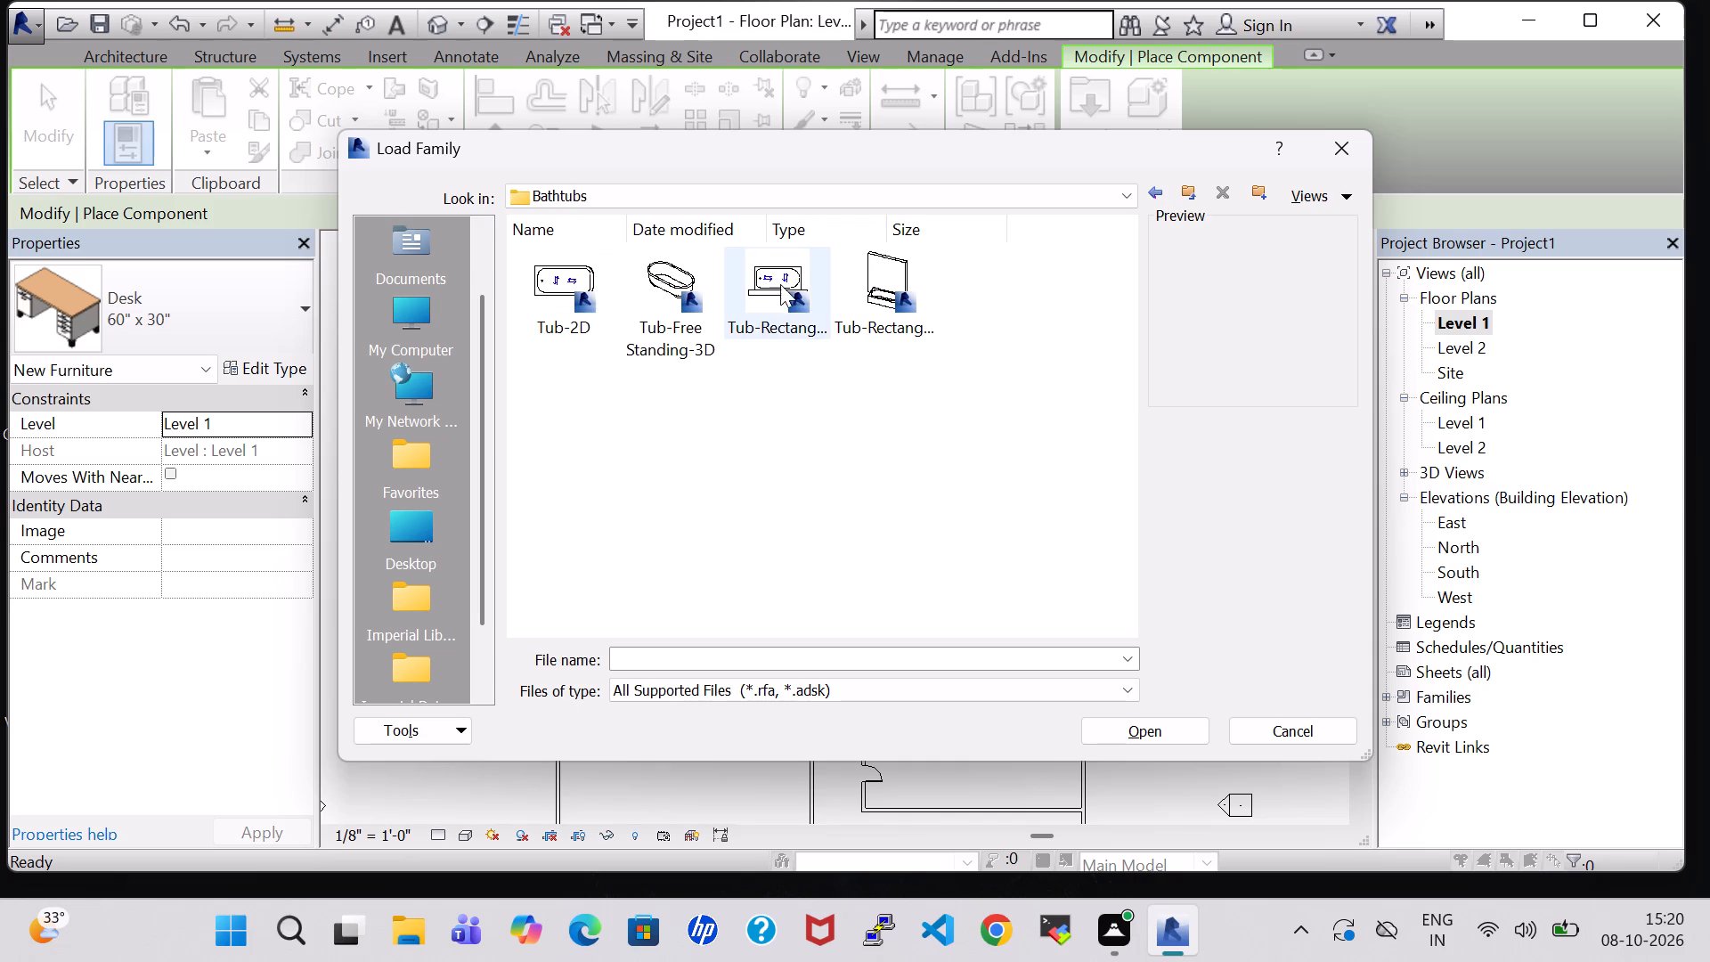
{"action": "left_click", "coordinate": [667, 281]}
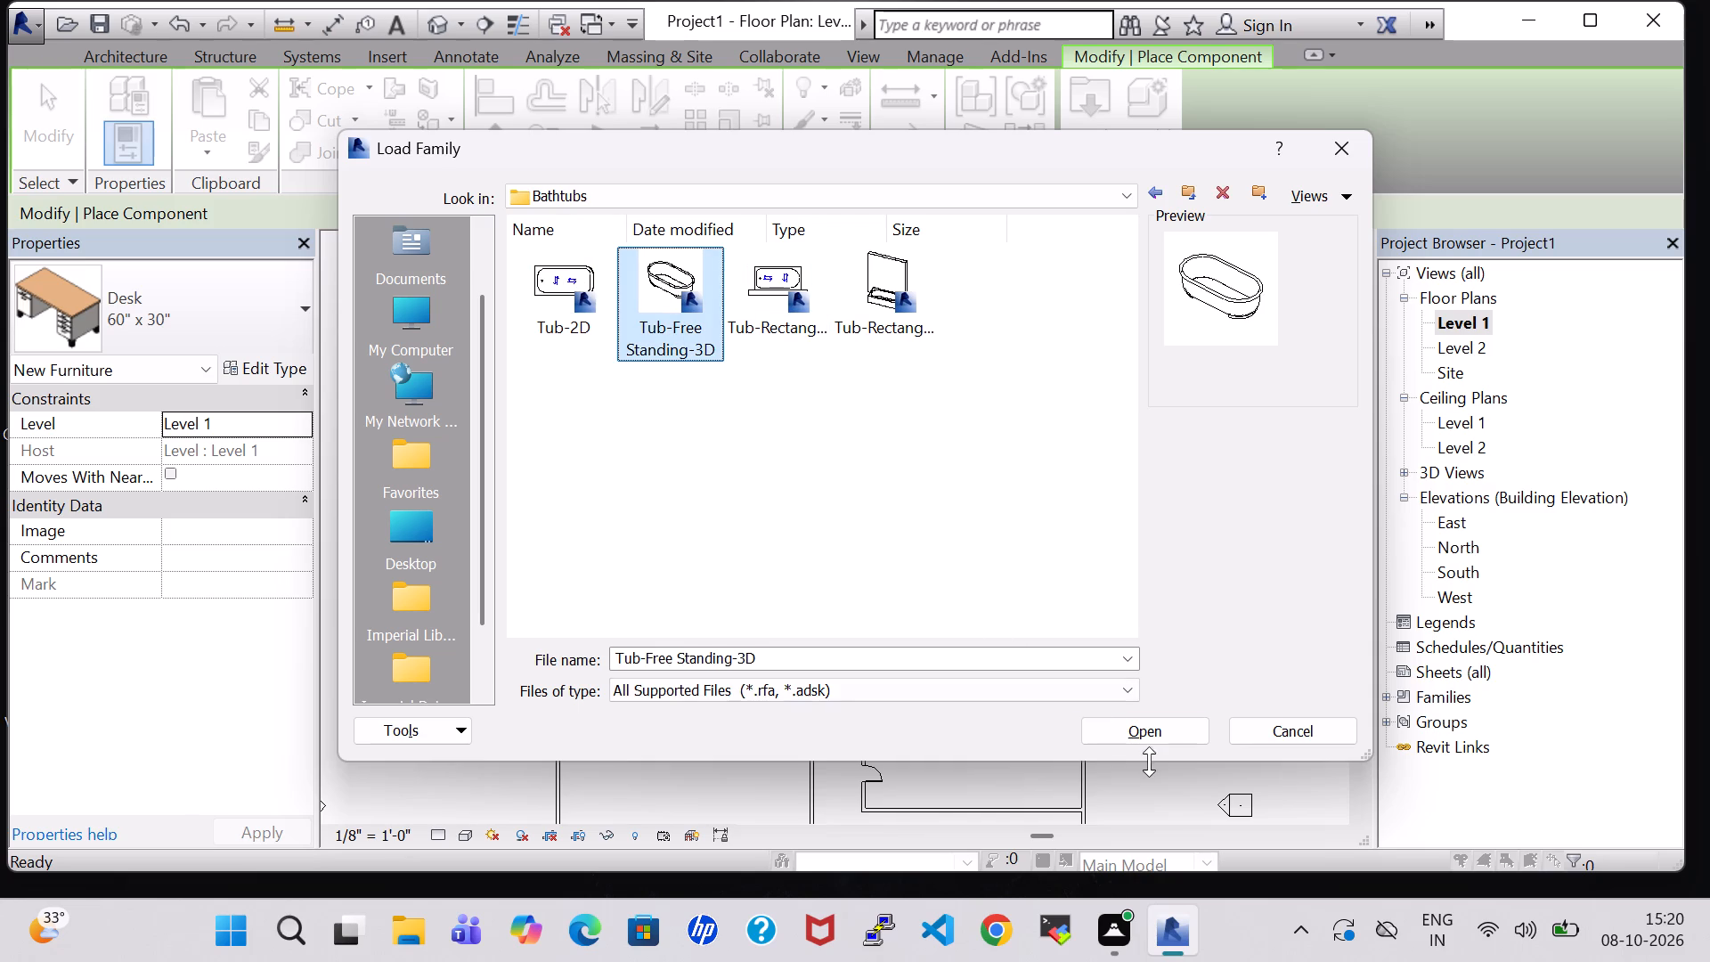
{"action": "left_click", "coordinate": [1143, 730]}
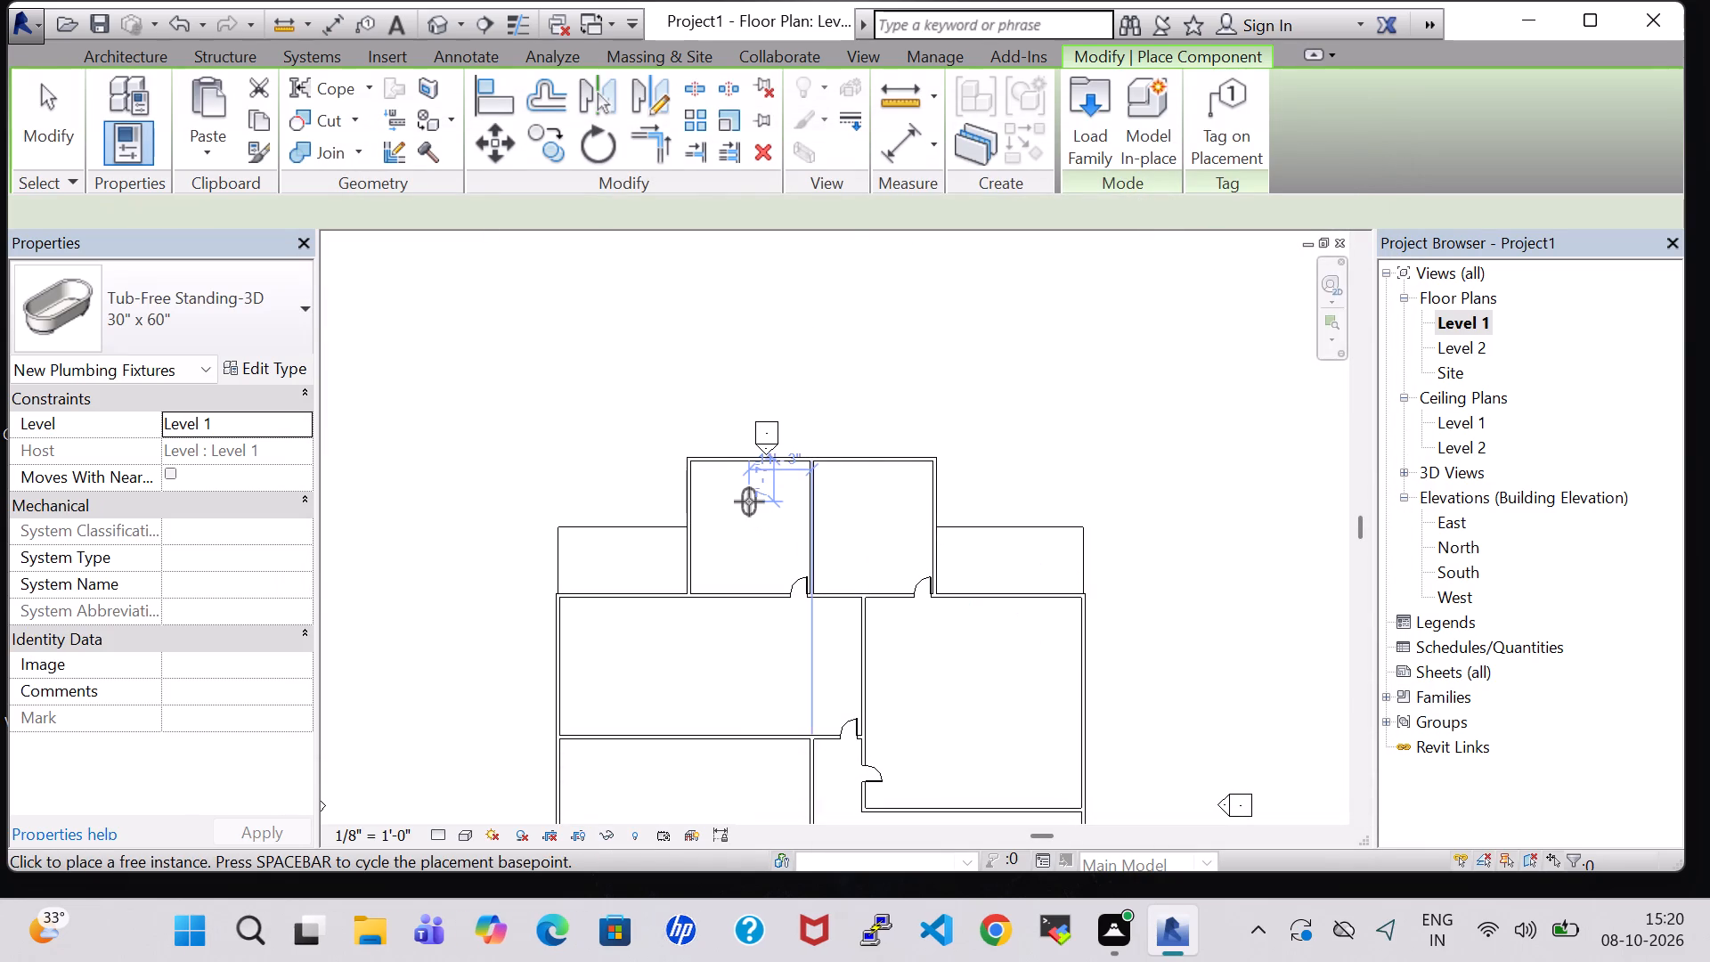
Review the available types and type properties of the Tub-Free Standing-3D family.
{"action": "left_click", "coordinate": [248, 311]}
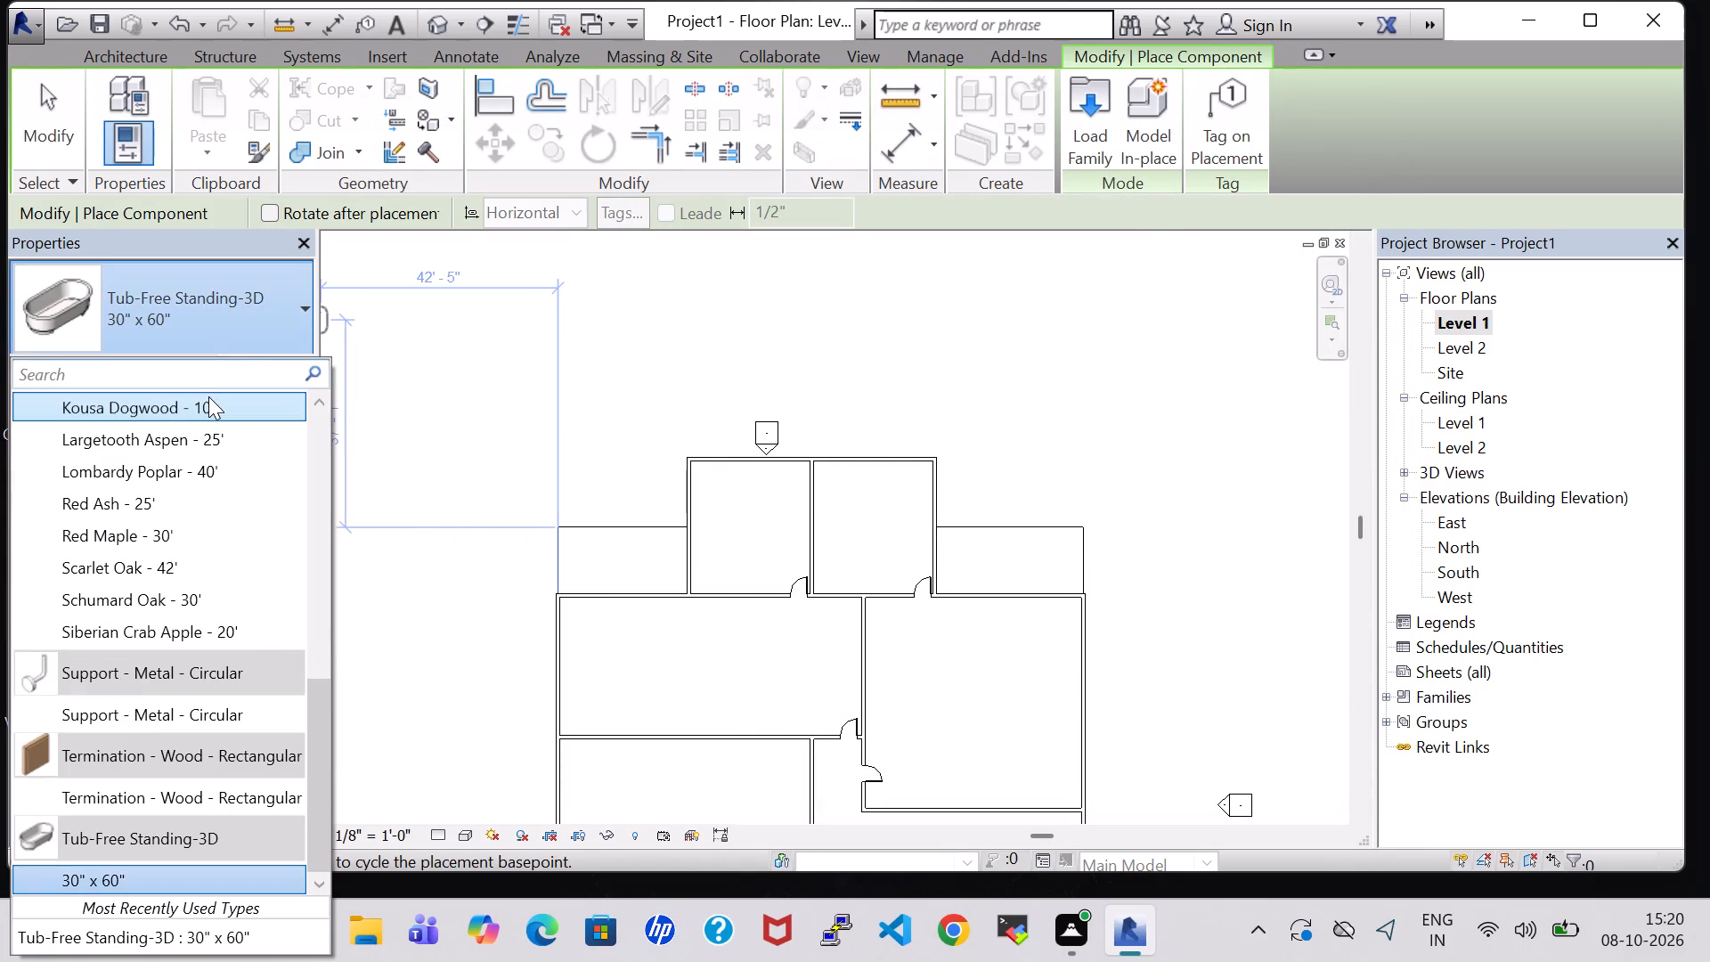
{"action": "left_click", "coordinate": [240, 323]}
{"action": "left_click", "coordinate": [263, 359]}
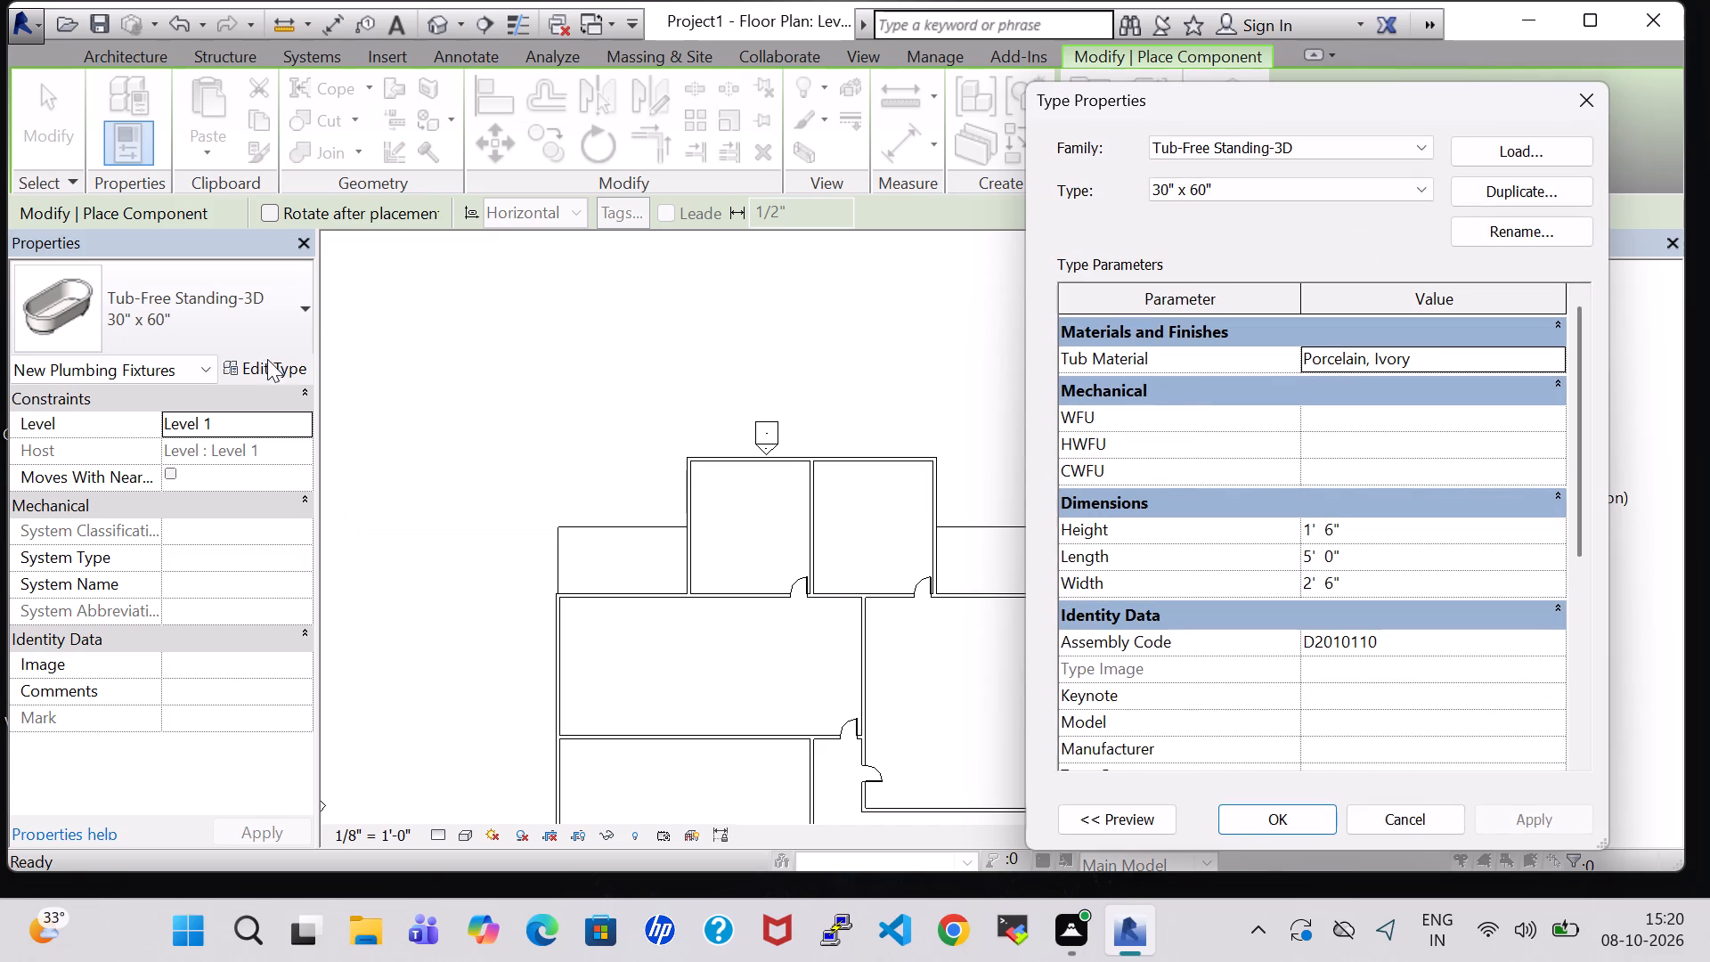
{"action": "left_click", "coordinate": [1416, 192]}
{"action": "left_click", "coordinate": [1405, 214]}
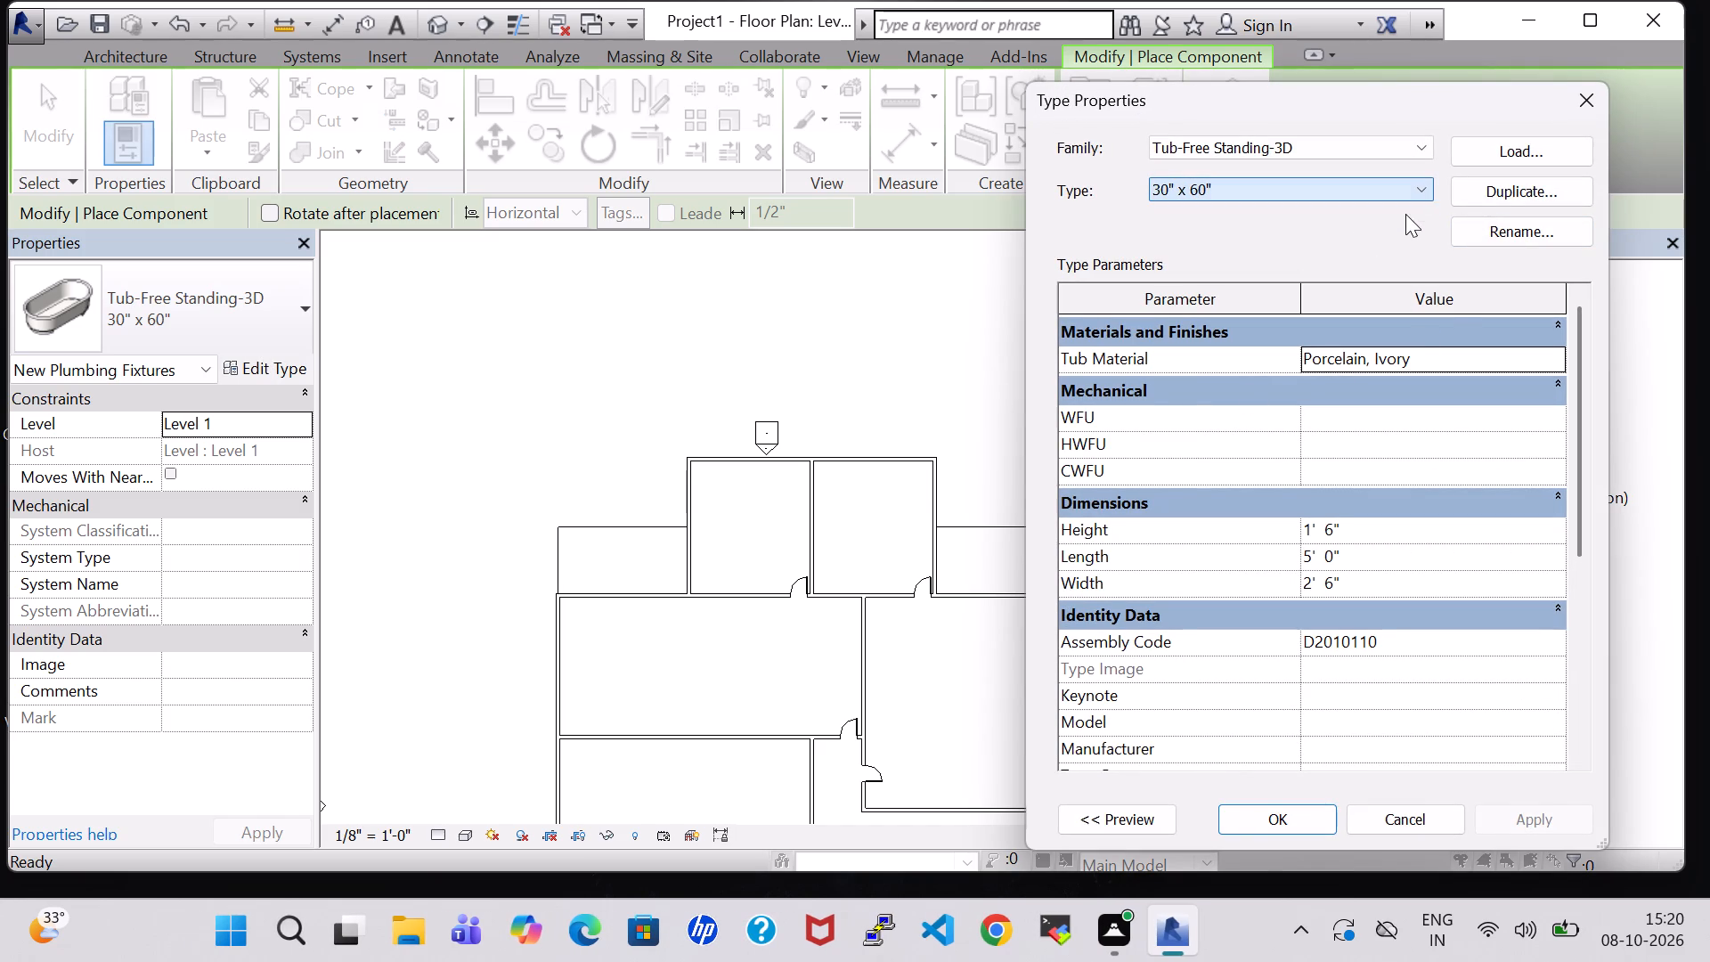
{"action": "left_click", "coordinate": [1270, 811]}
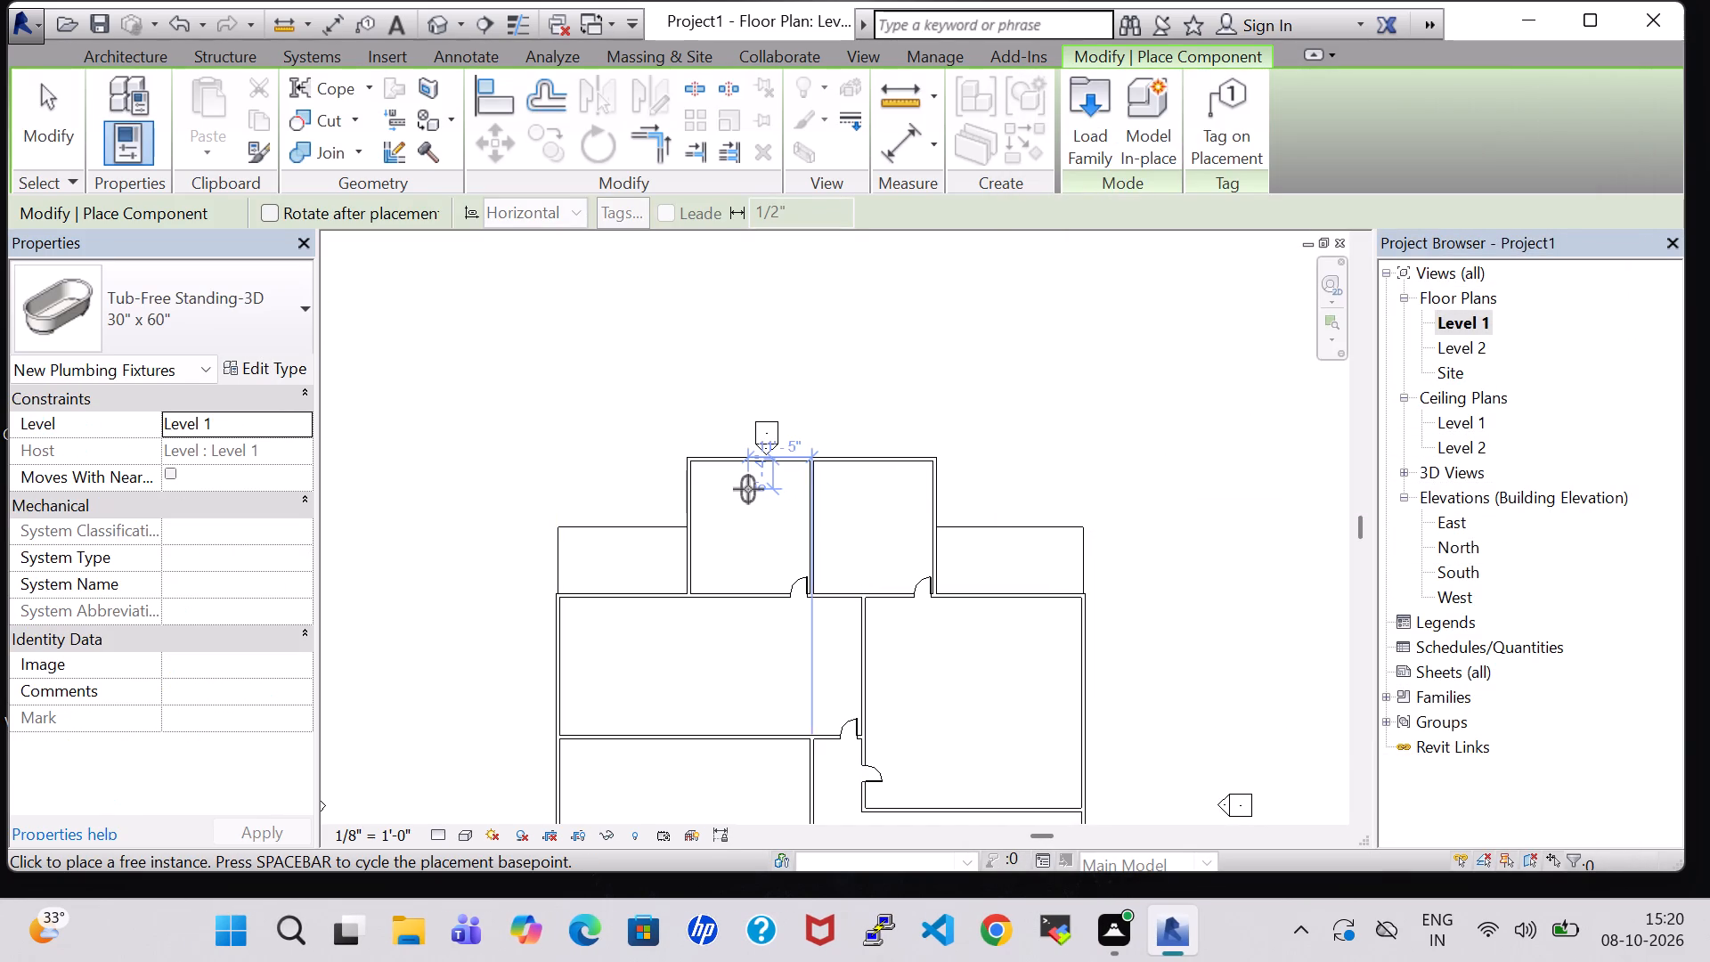
Place a 30" x 60" tub lengthwise east-west in the projection's west room, about 4' 5" from its west wall and 7' 1" from the north wall.
{"action": "scroll", "coordinate": [748, 489], "scroll_direction": "up", "scroll_amount": 4}
{"action": "key", "text": "space"}
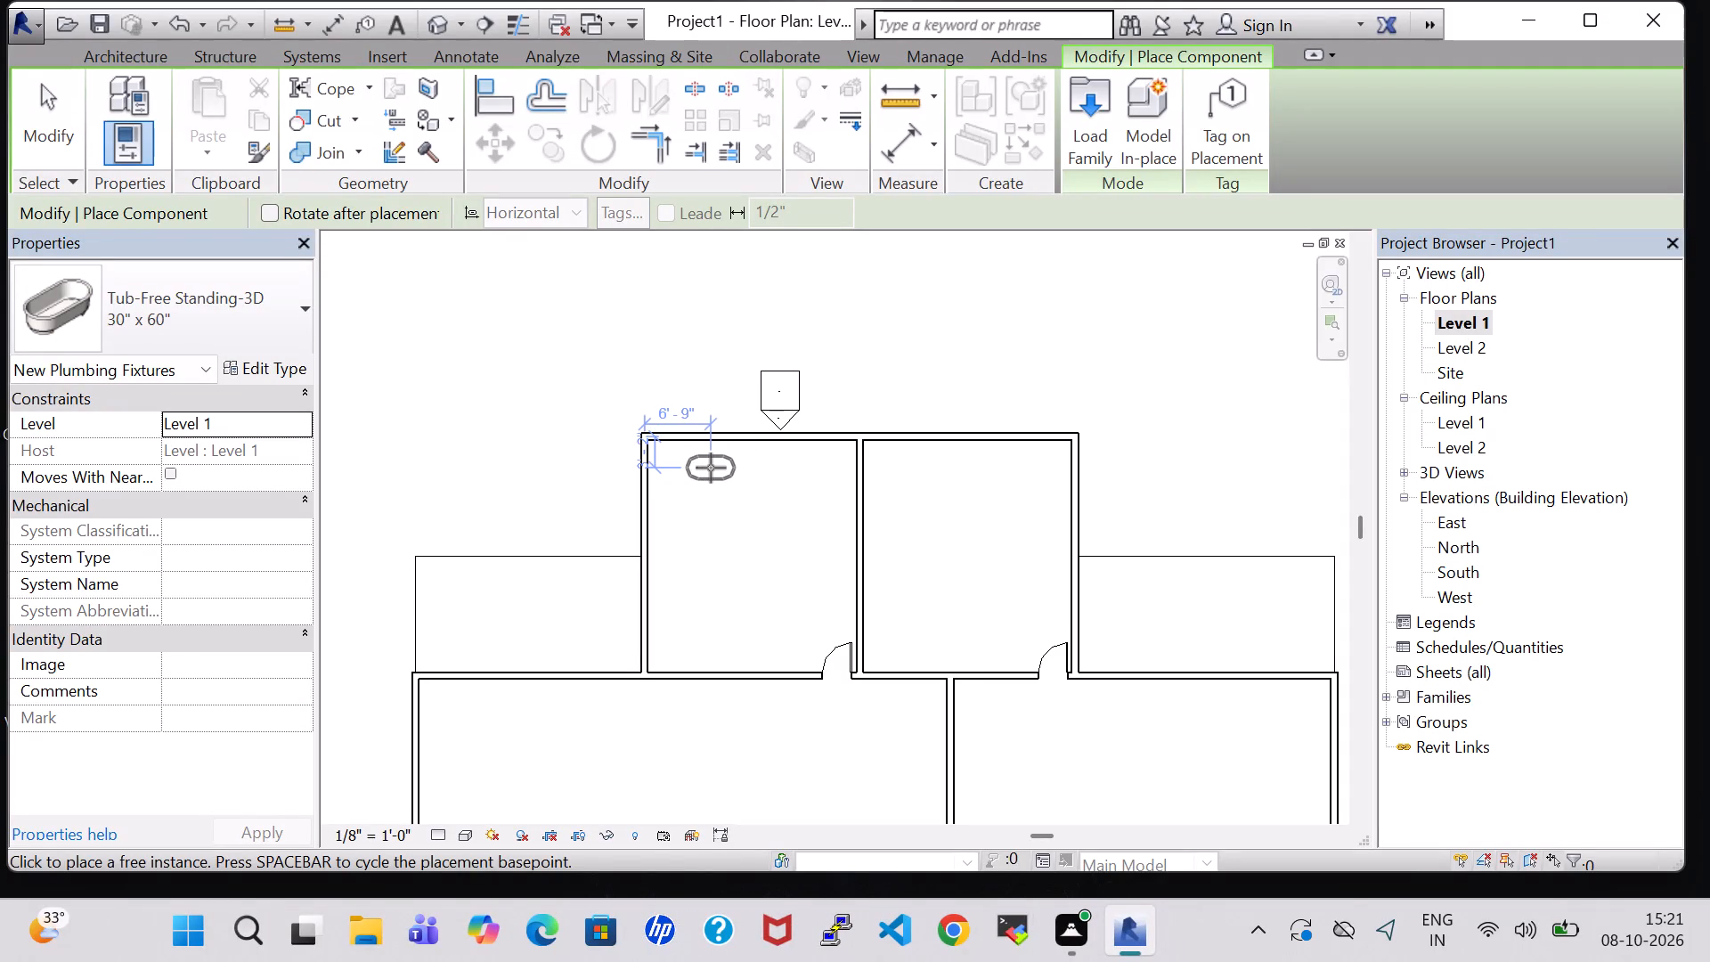
{"action": "scroll", "coordinate": [711, 468], "scroll_direction": "up", "scroll_amount": 3}
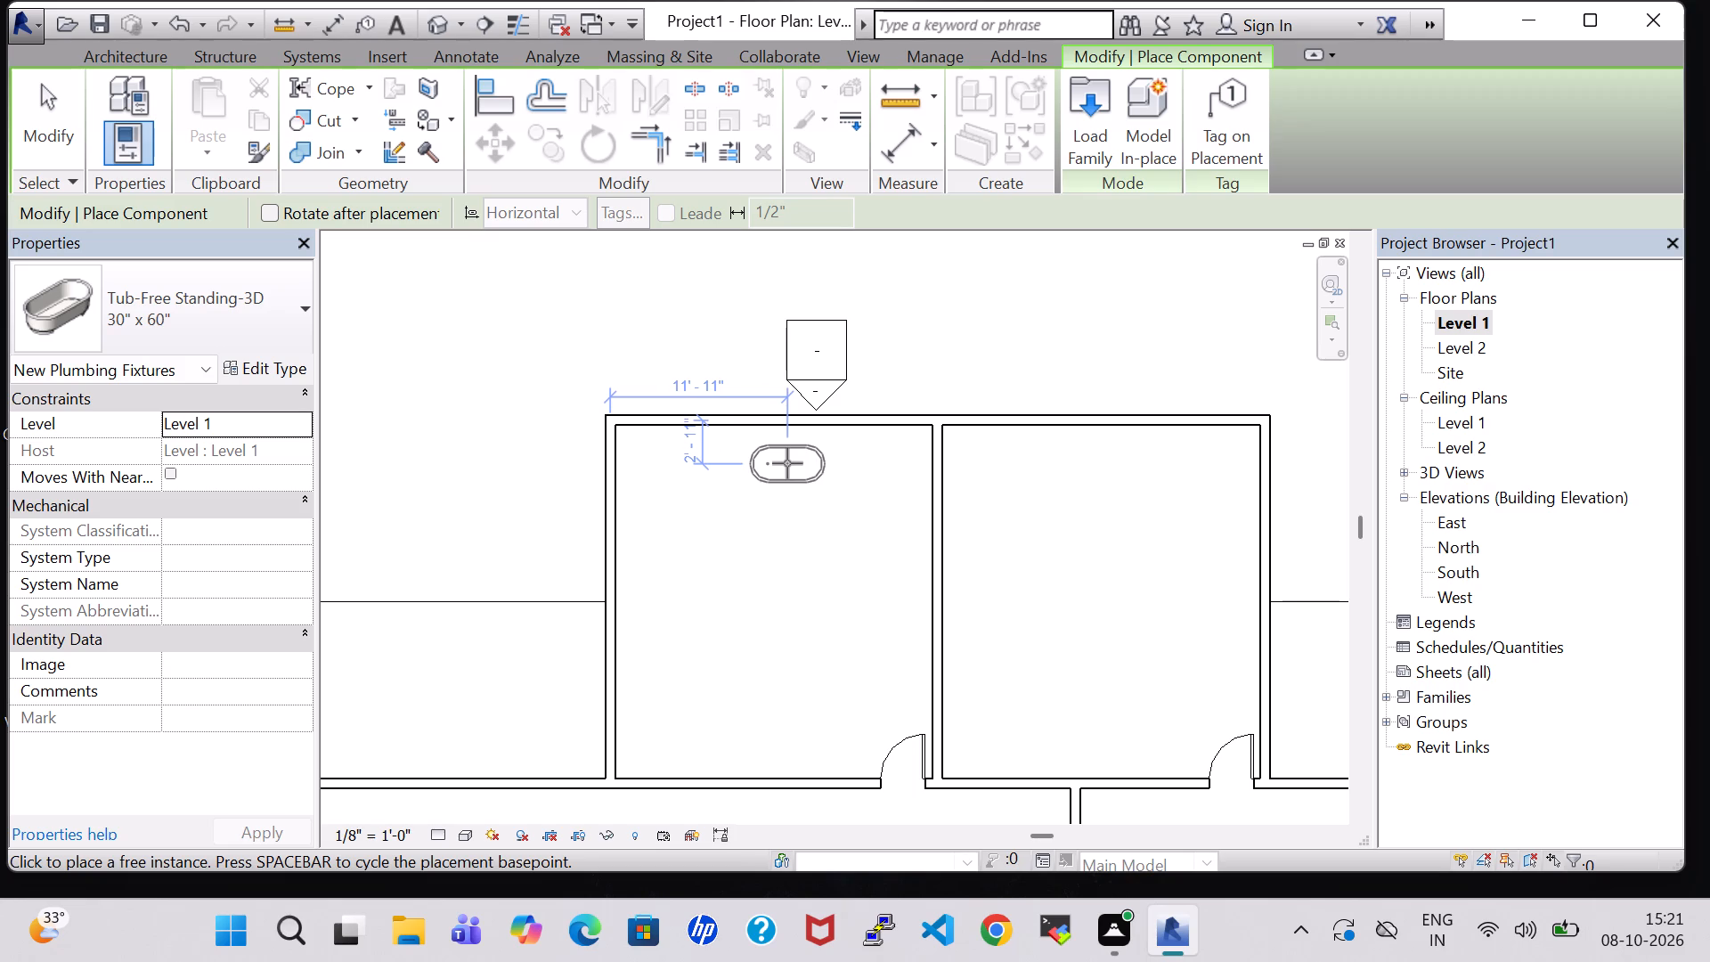
{"action": "left_click", "coordinate": [676, 526]}
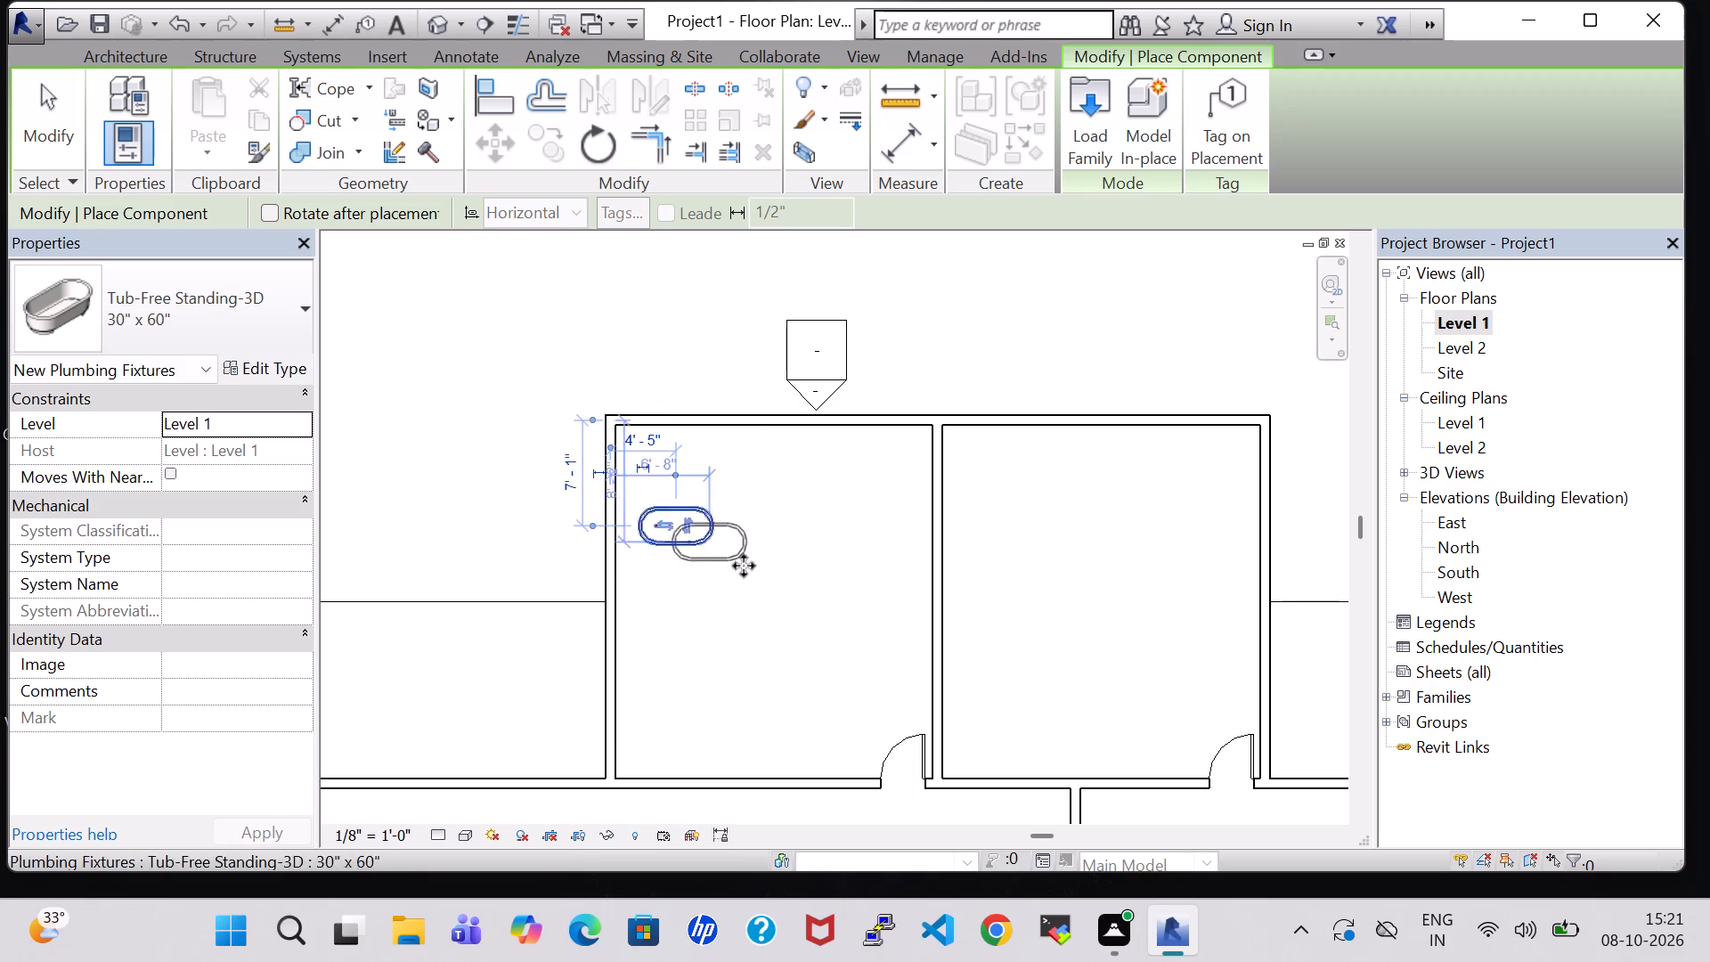
{"action": "key", "text": "Escape"}
{"action": "key", "text": "Escape"}
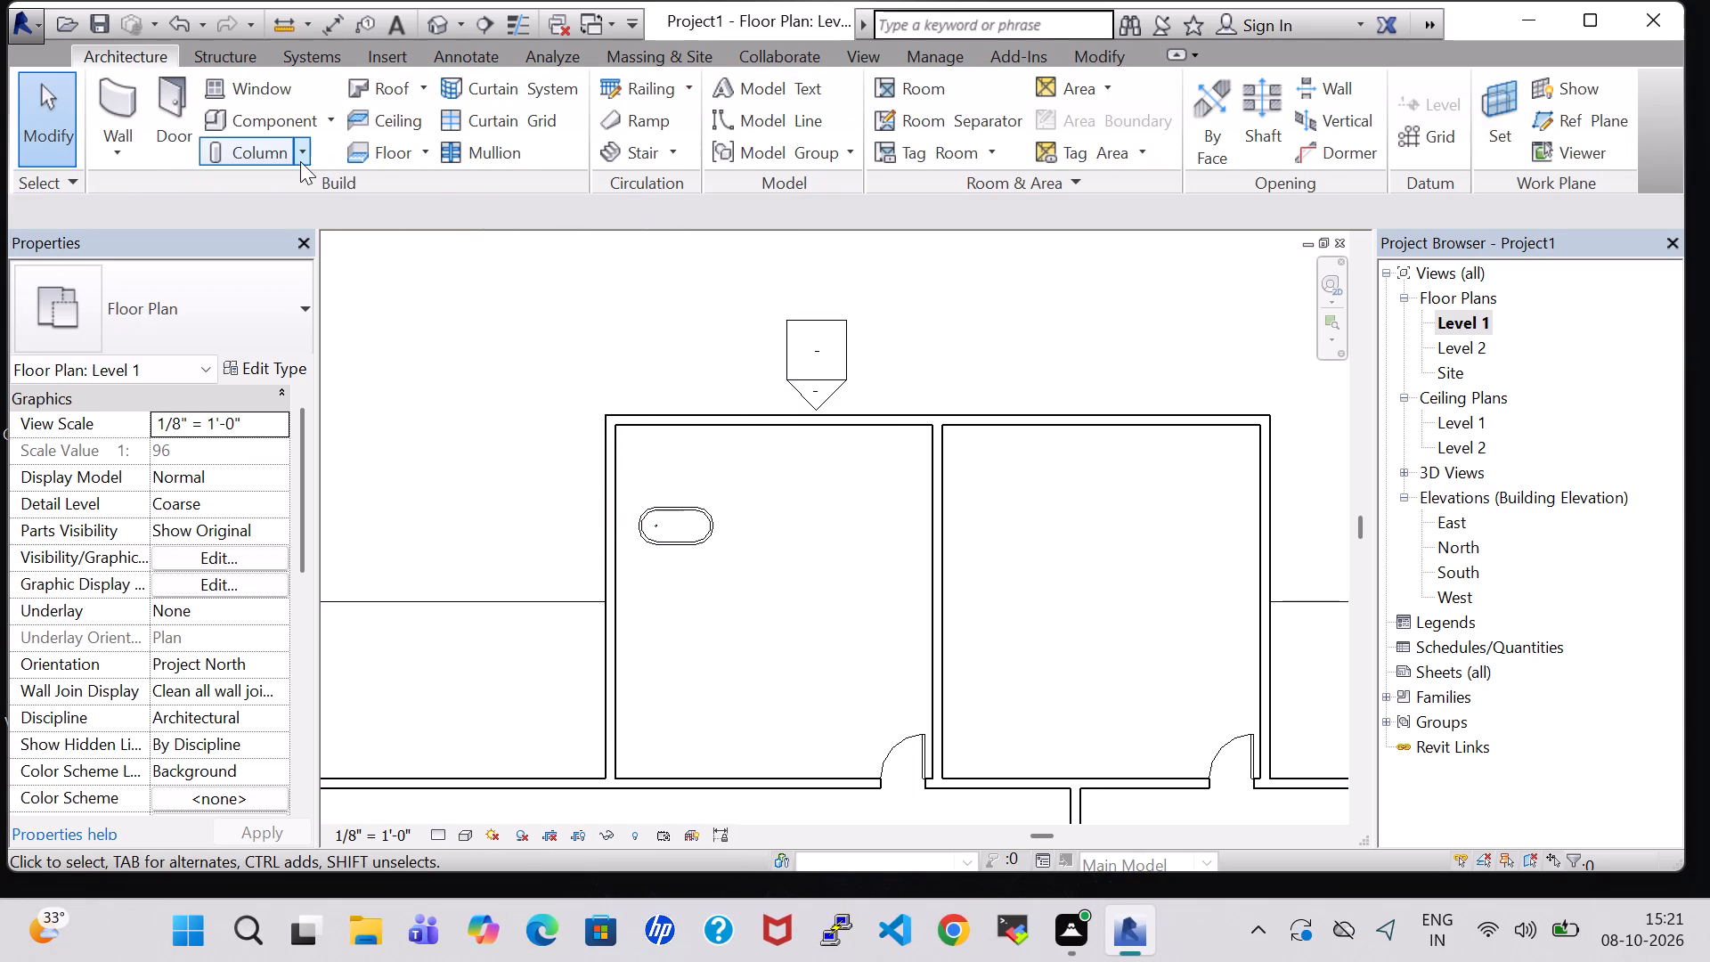
Place a second 30" x 60" tub in the projection's east room, mirrored and aligned with the first, about 4' 5" from the east wall.
{"action": "left_click", "coordinate": [273, 123]}
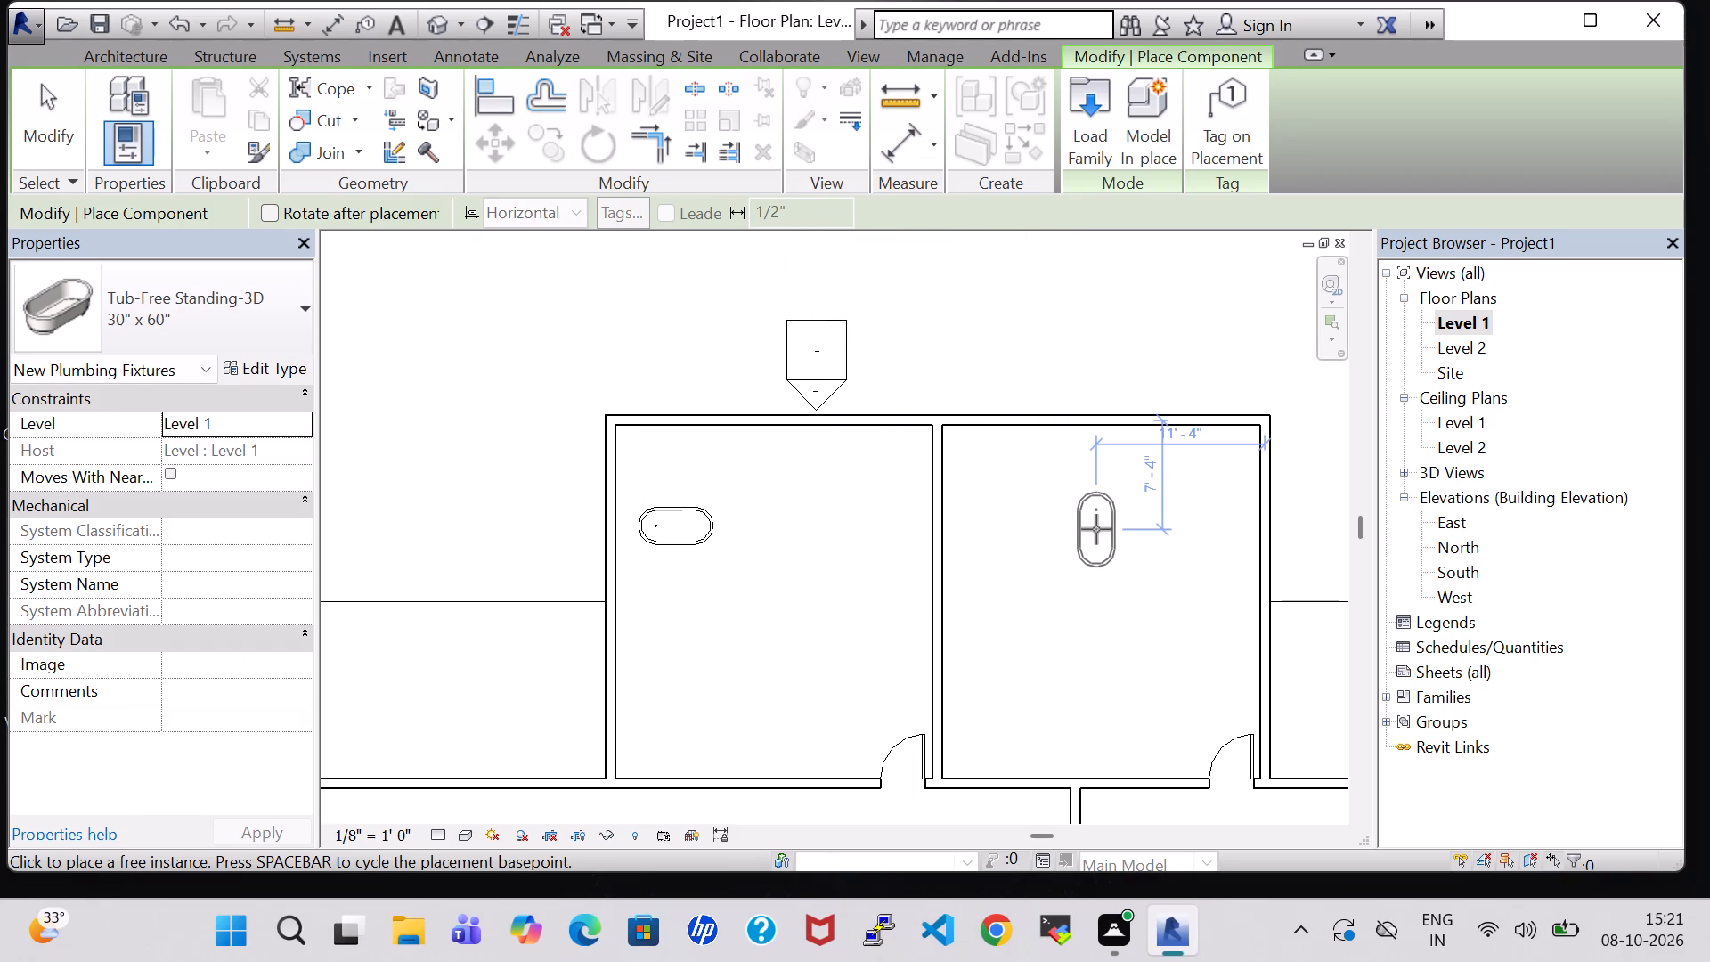
{"action": "key", "text": "space"}
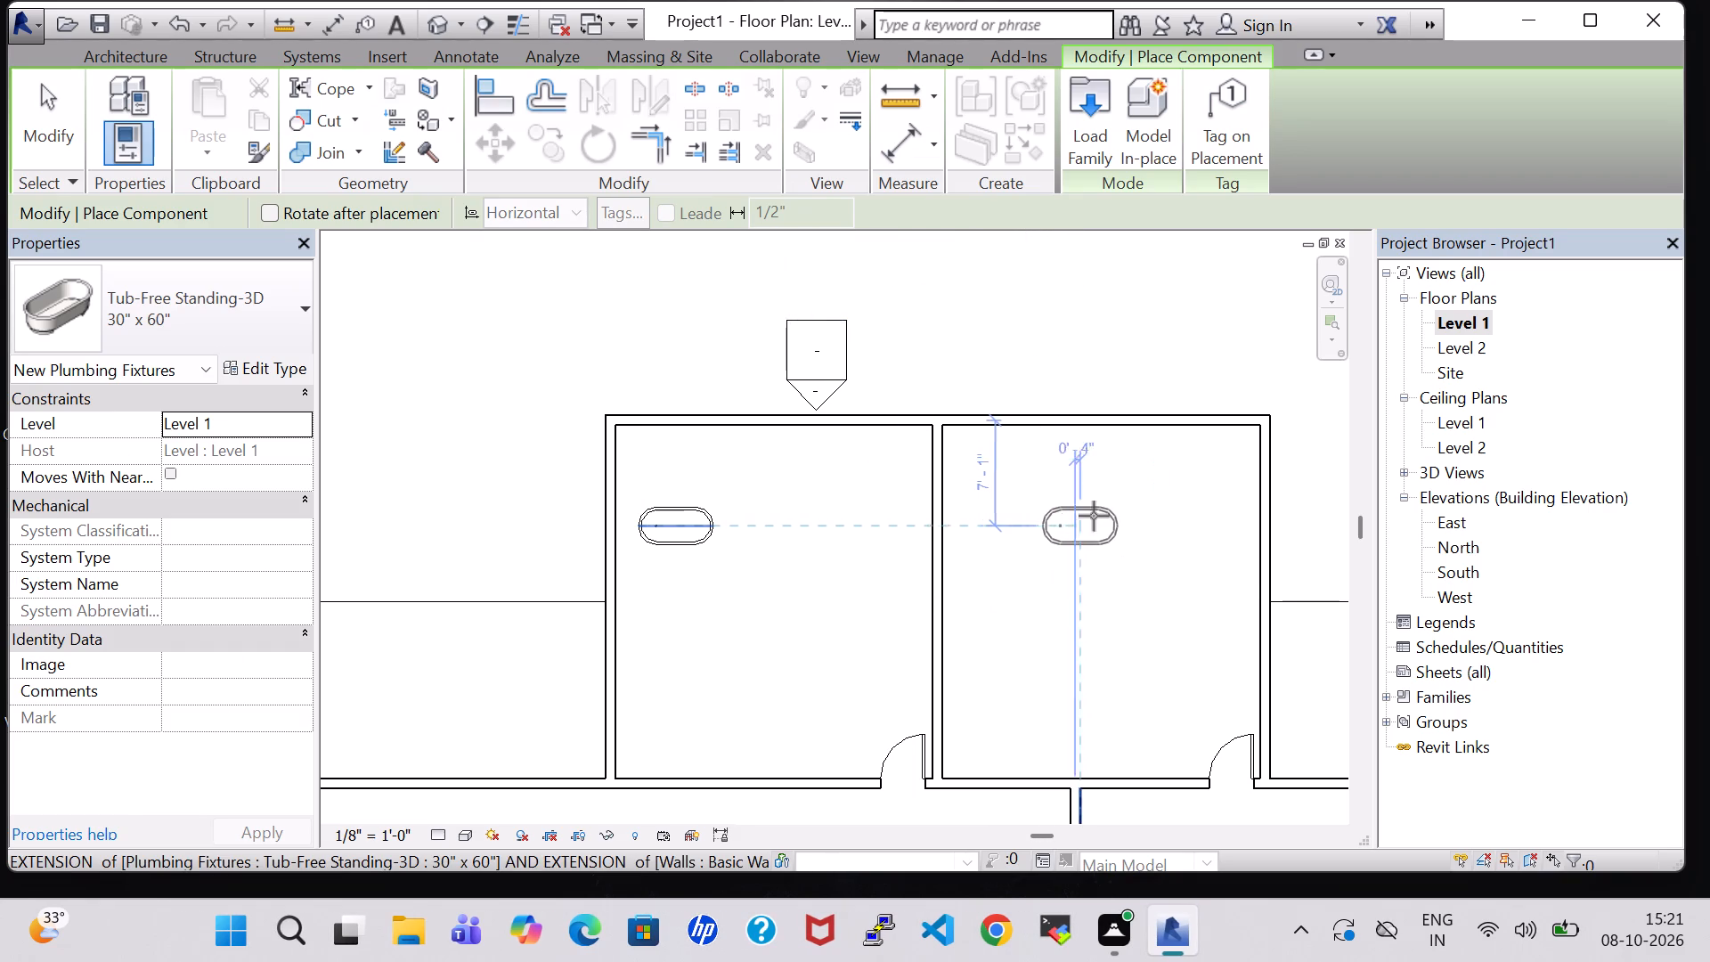
{"action": "key", "text": "space"}
{"action": "key", "text": "space"}
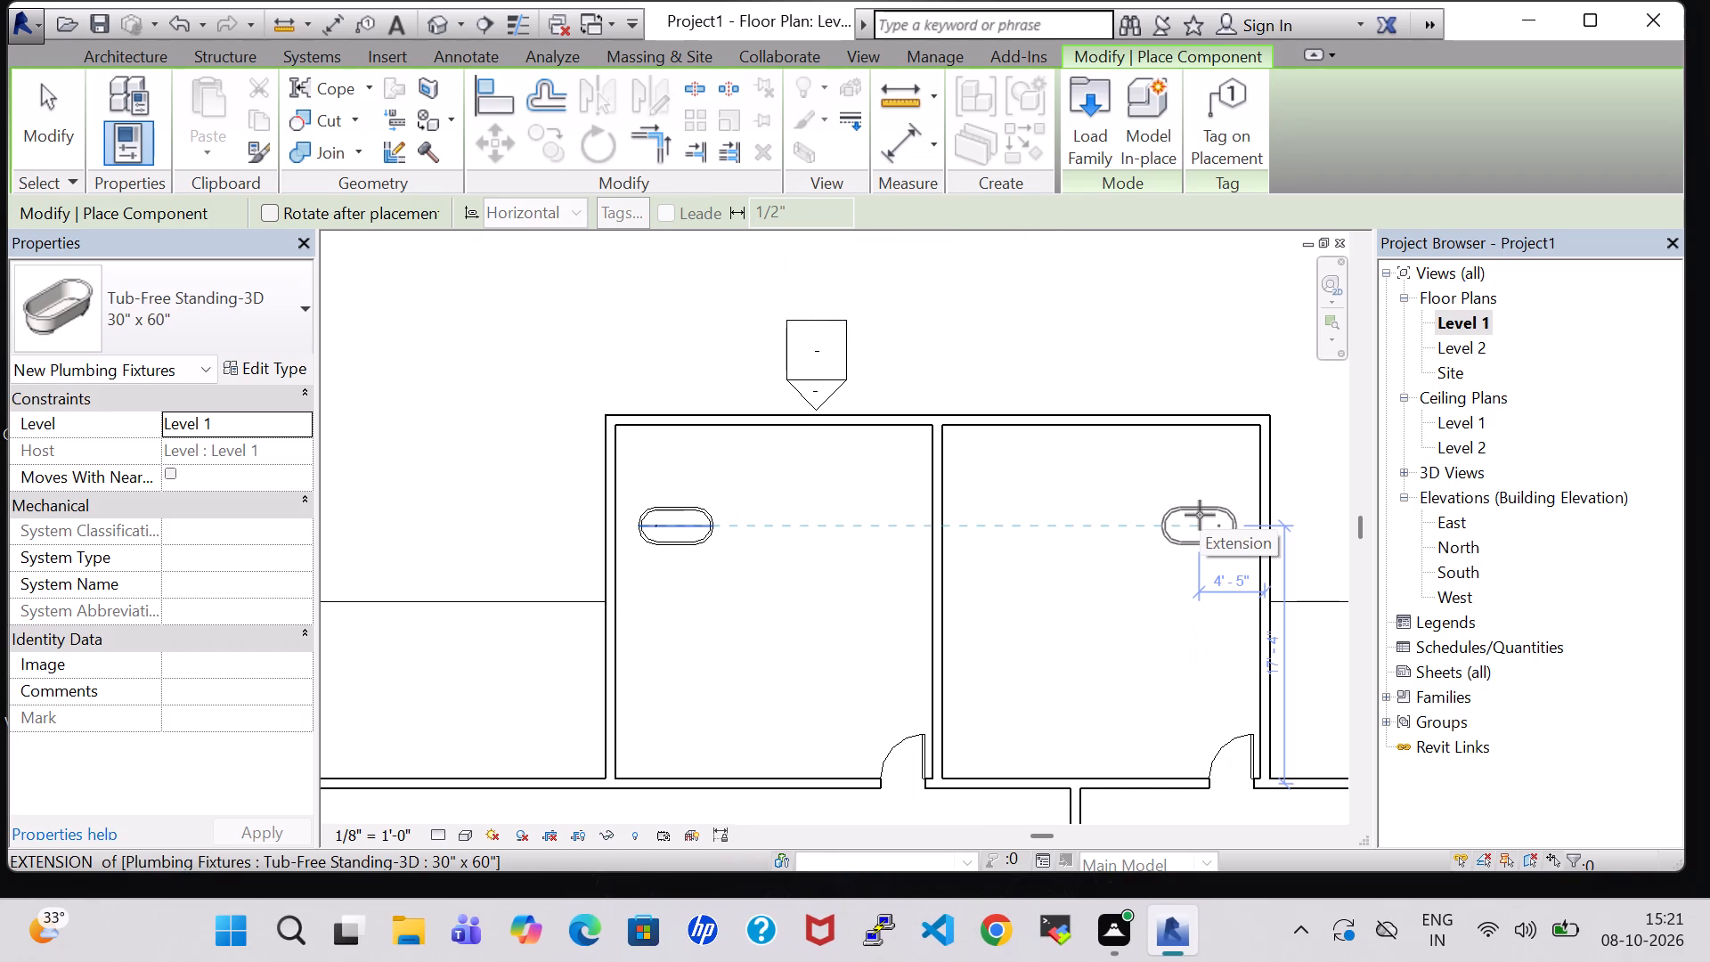
{"action": "left_click", "coordinate": [1200, 515]}
{"action": "key", "text": "Escape"}
{"action": "key", "text": "Escape"}
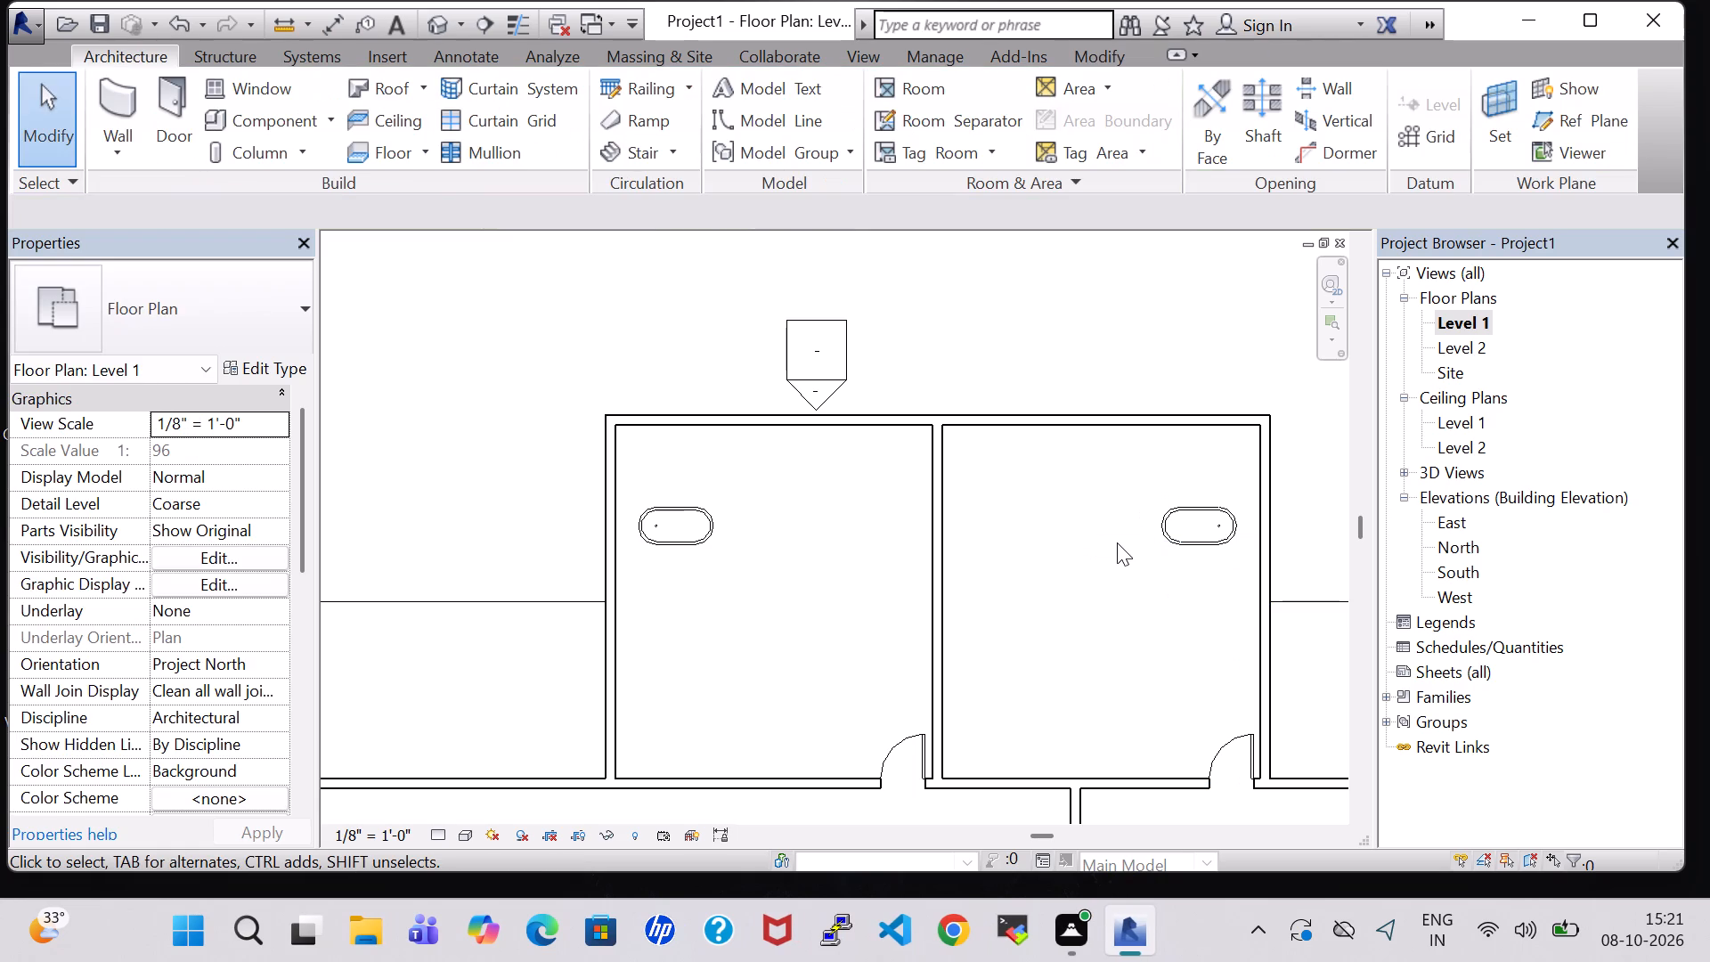
{"action": "key", "text": "Escape"}
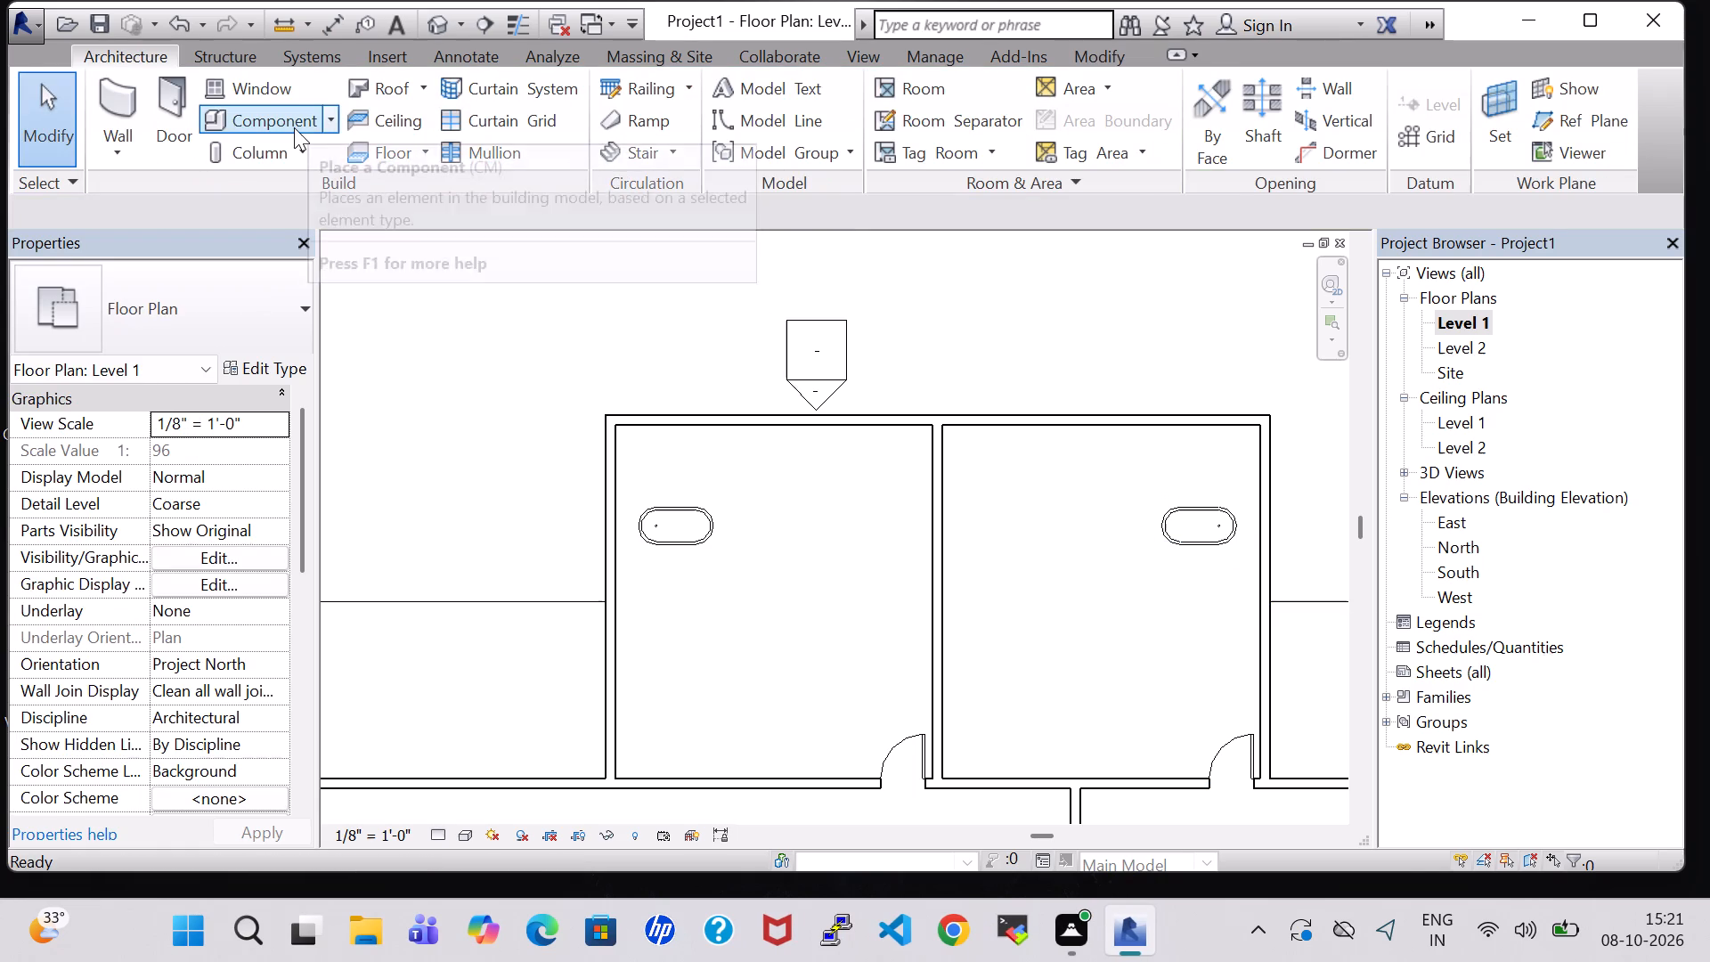
Load the Sink Kitchen-Island component family from the US Imperial library's architectural plumbing fixtures, Sinks folder.
{"action": "left_click", "coordinate": [294, 127]}
{"action": "left_click", "coordinate": [1106, 120]}
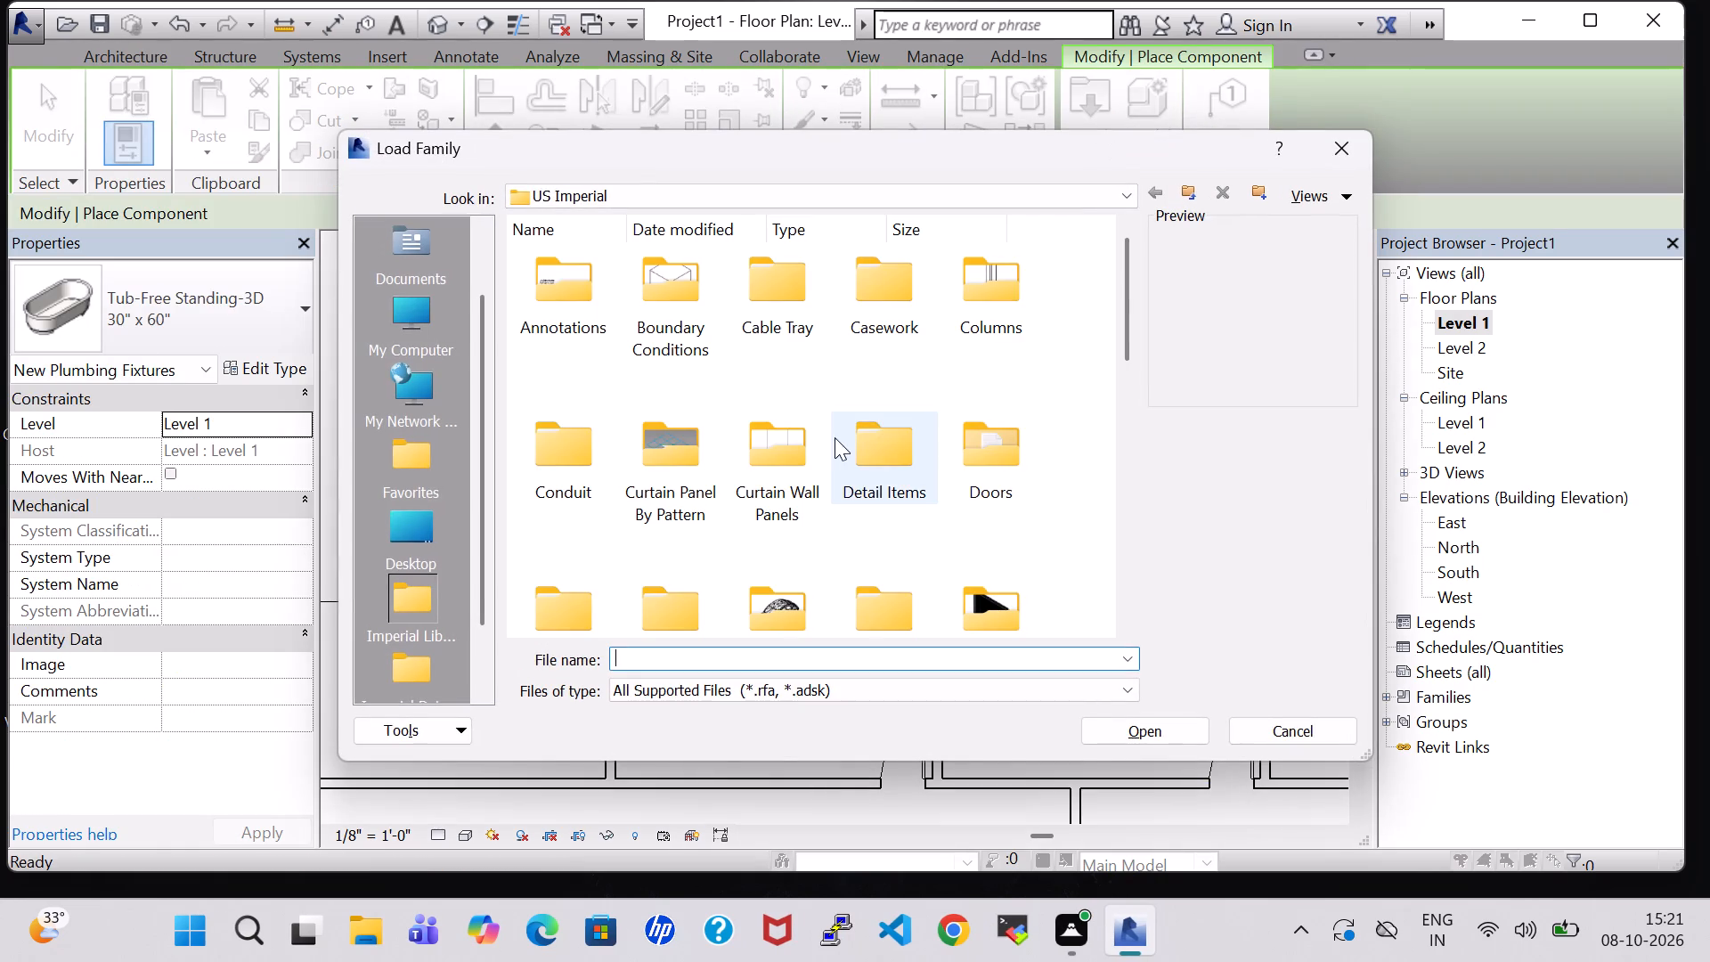
{"action": "scroll", "coordinate": [938, 471], "scroll_direction": "down", "scroll_amount": 6}
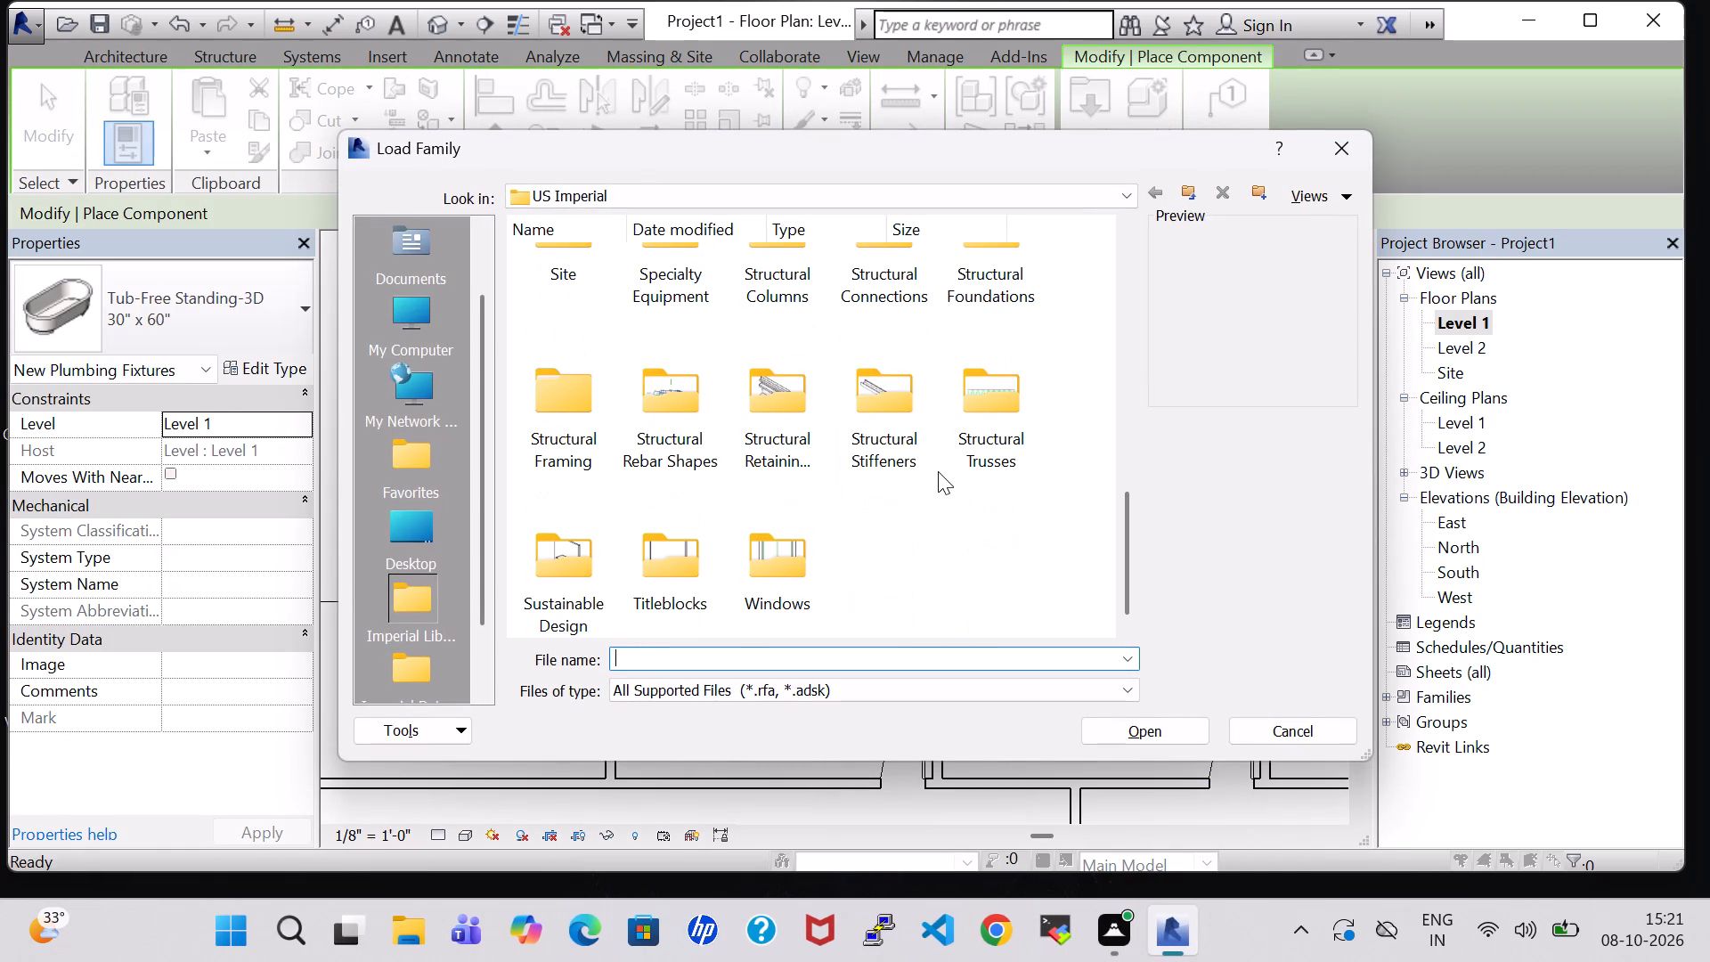
{"action": "scroll", "coordinate": [938, 471], "scroll_direction": "down", "scroll_amount": 1}
{"action": "scroll", "coordinate": [938, 471], "scroll_direction": "up", "scroll_amount": 2}
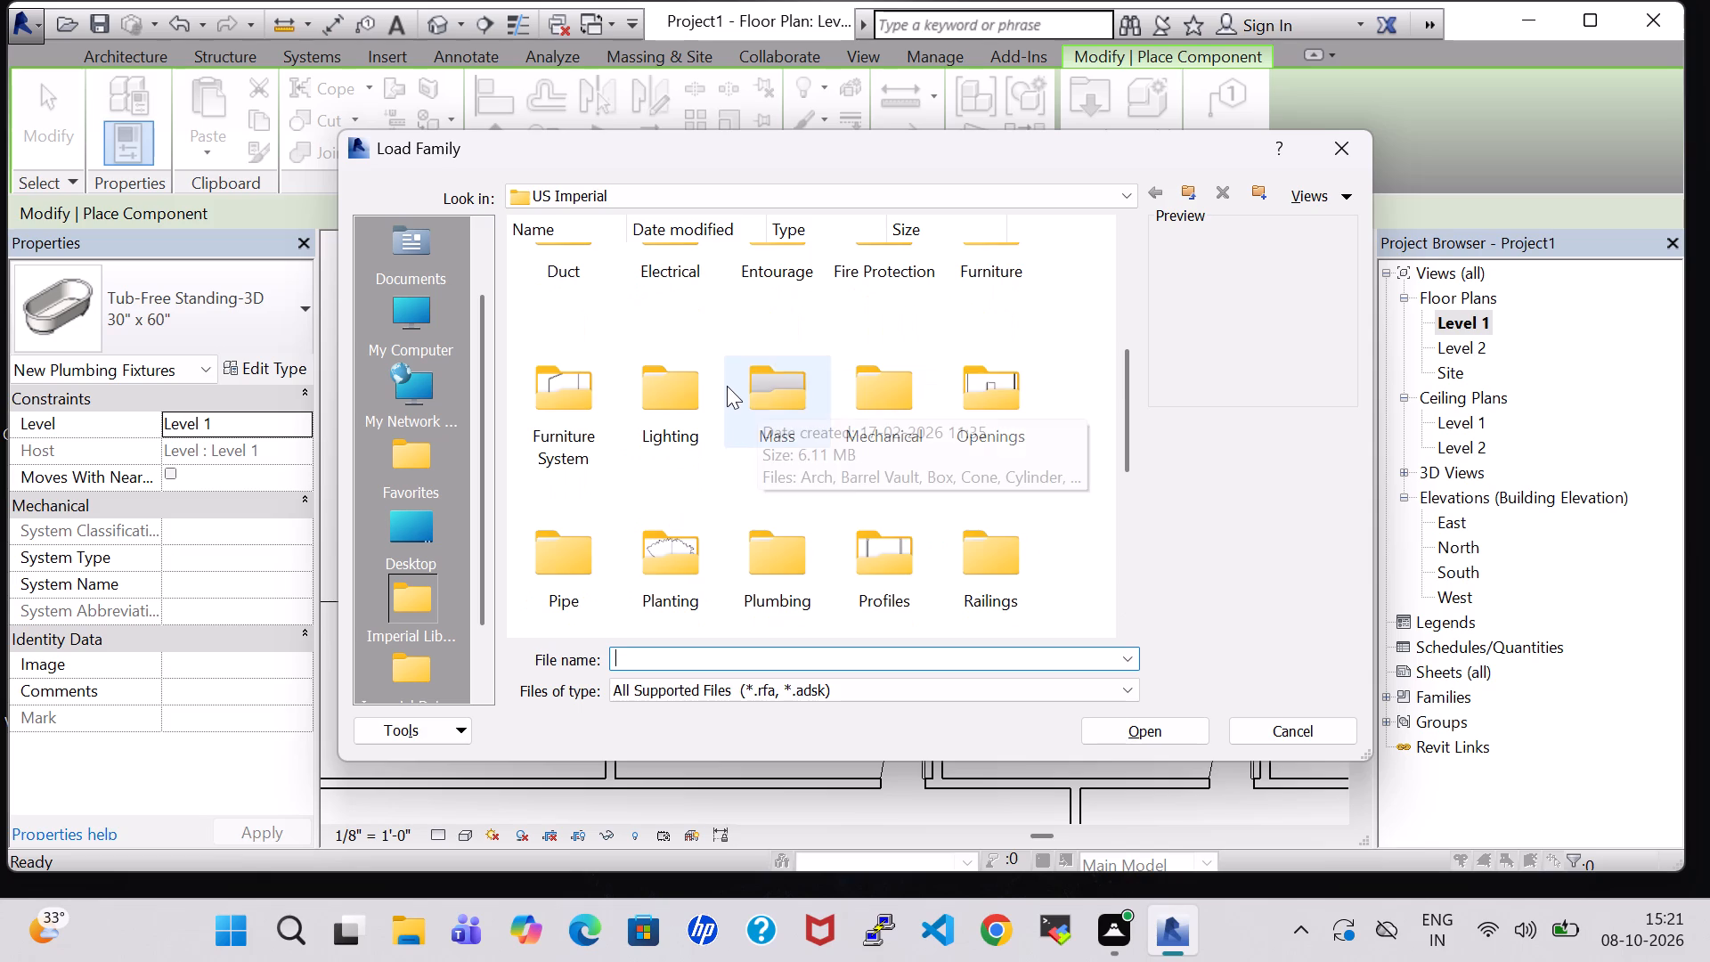
{"action": "scroll", "coordinate": [727, 386], "scroll_direction": "up", "scroll_amount": 3}
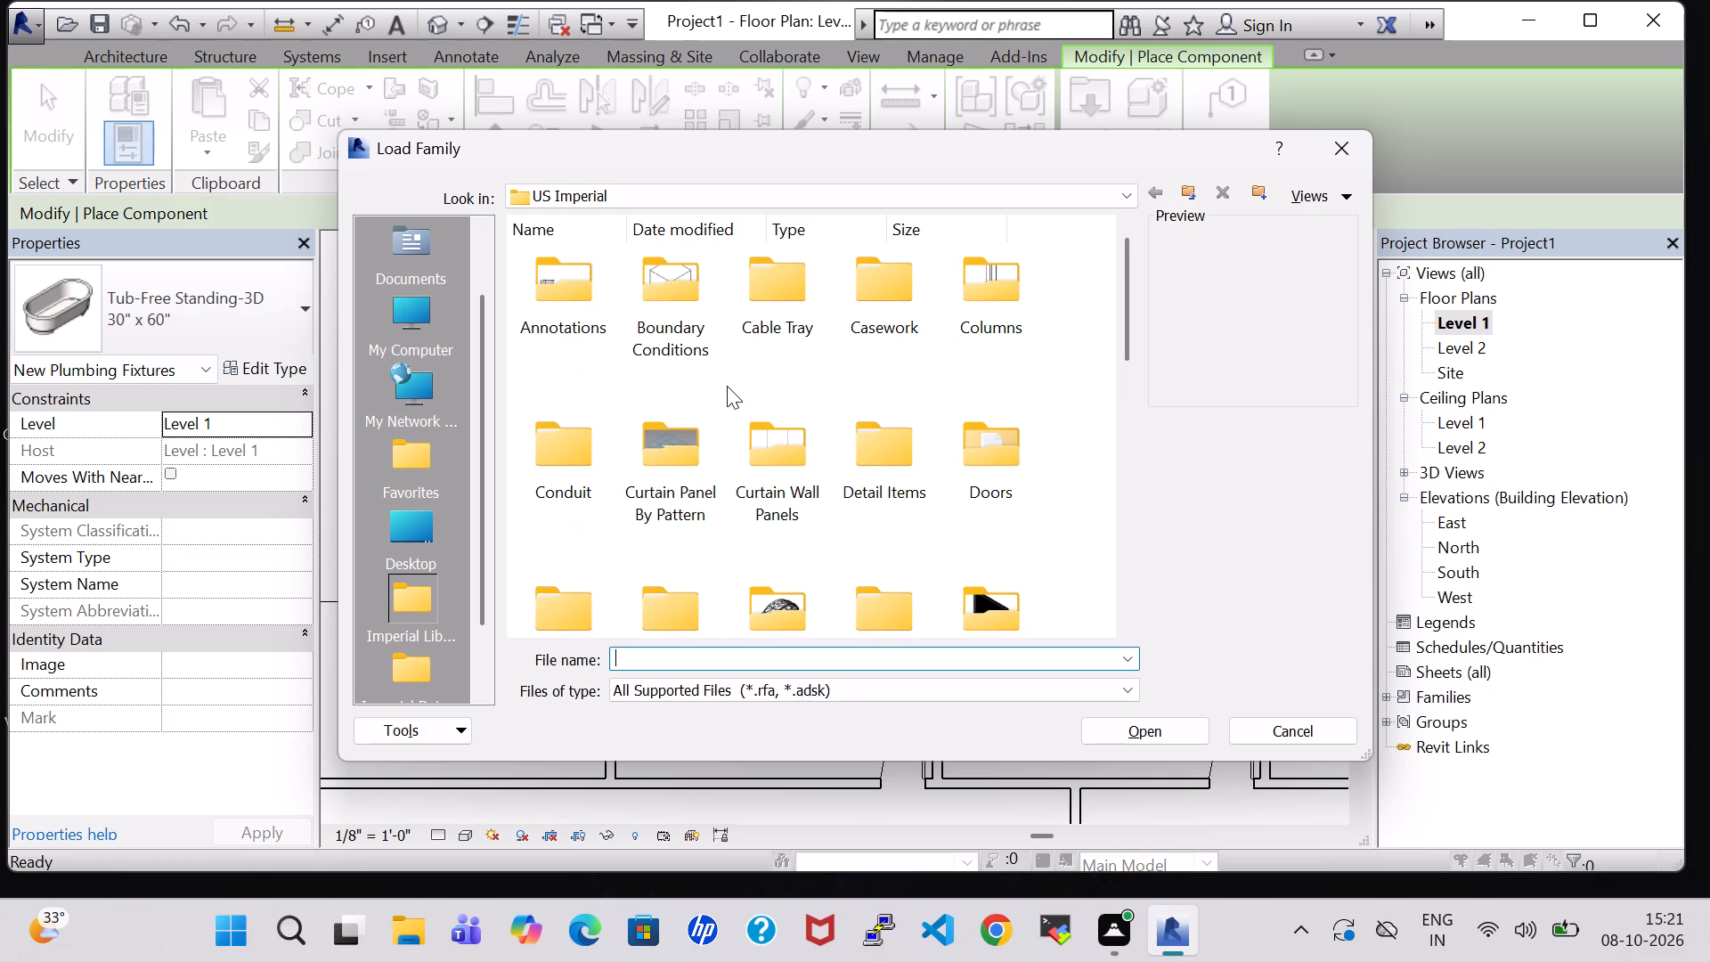
{"action": "scroll", "coordinate": [727, 386], "scroll_direction": "down", "scroll_amount": 5}
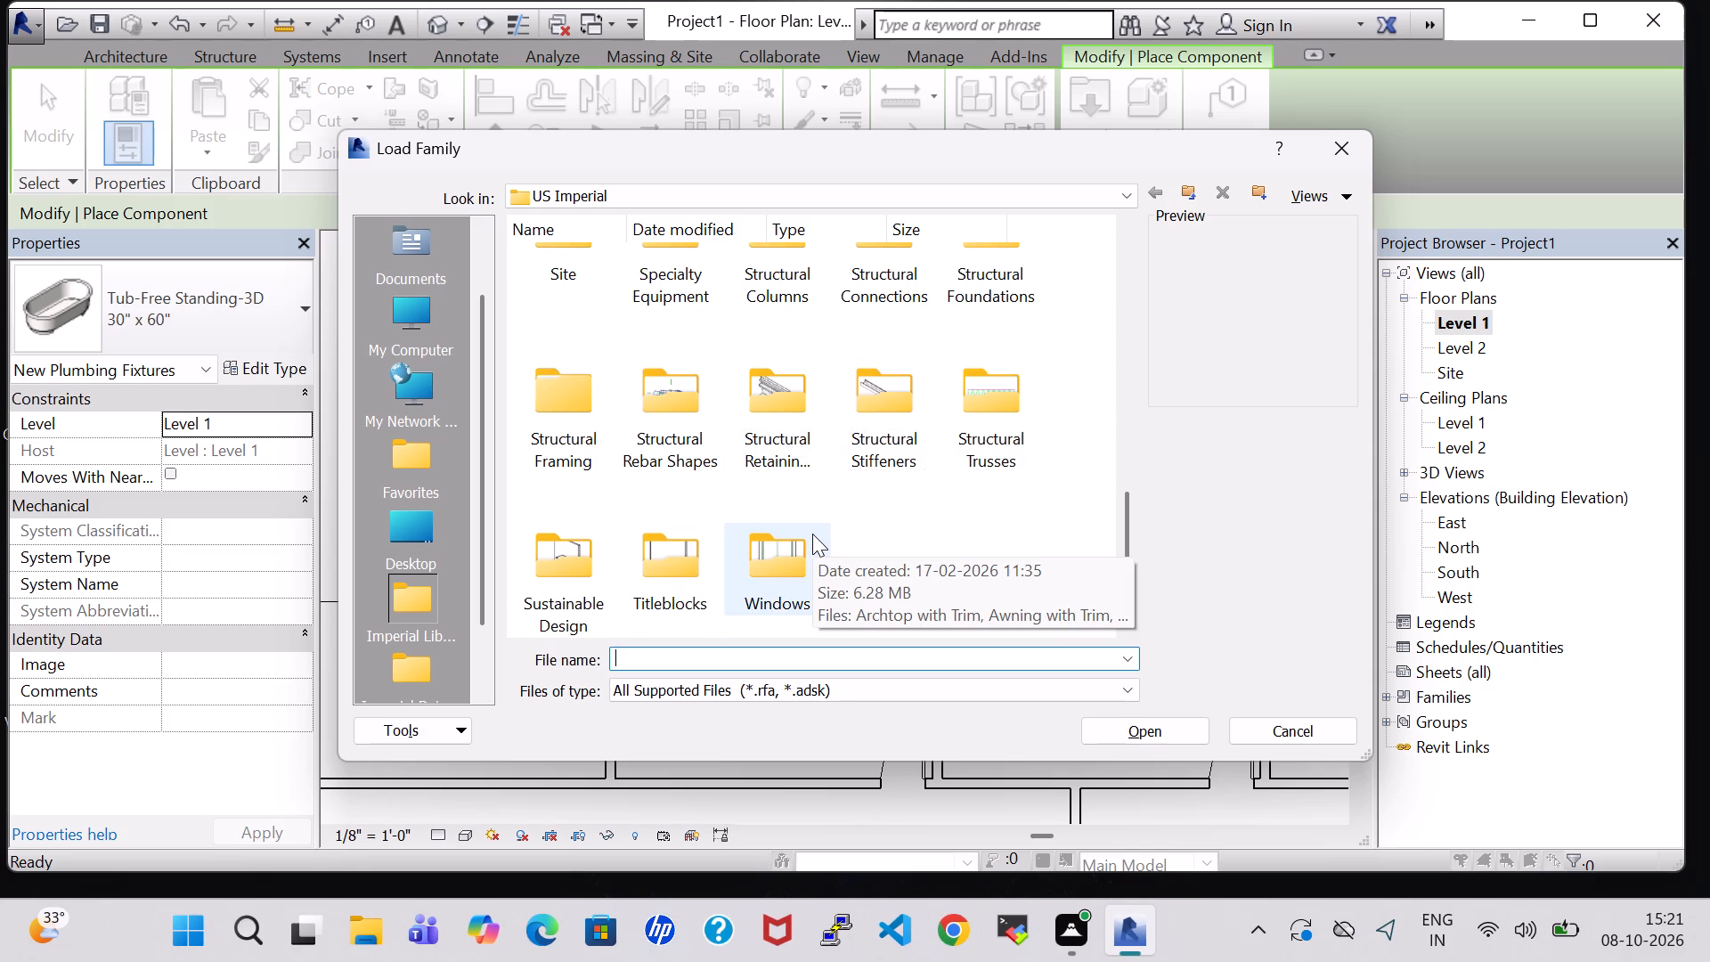
{"action": "scroll", "coordinate": [812, 534], "scroll_direction": "up", "scroll_amount": 5}
{"action": "left_click", "coordinate": [997, 445]}
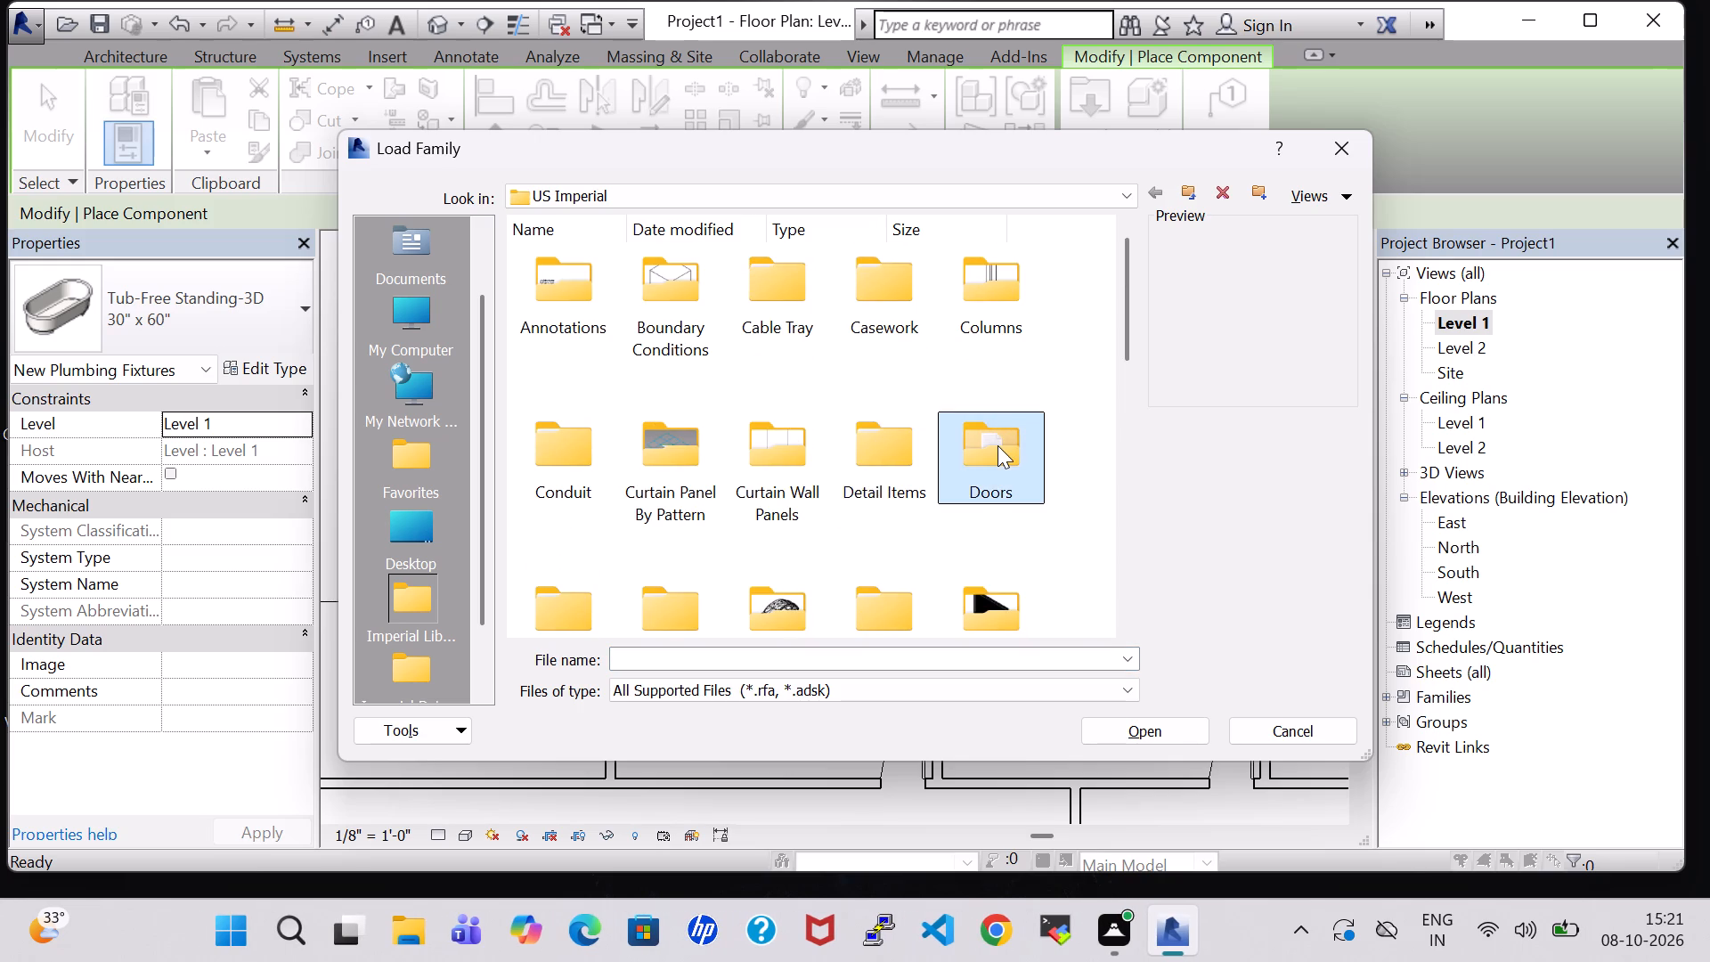
{"action": "type", "text": "pl"}
{"action": "double_click", "coordinate": [769, 270]}
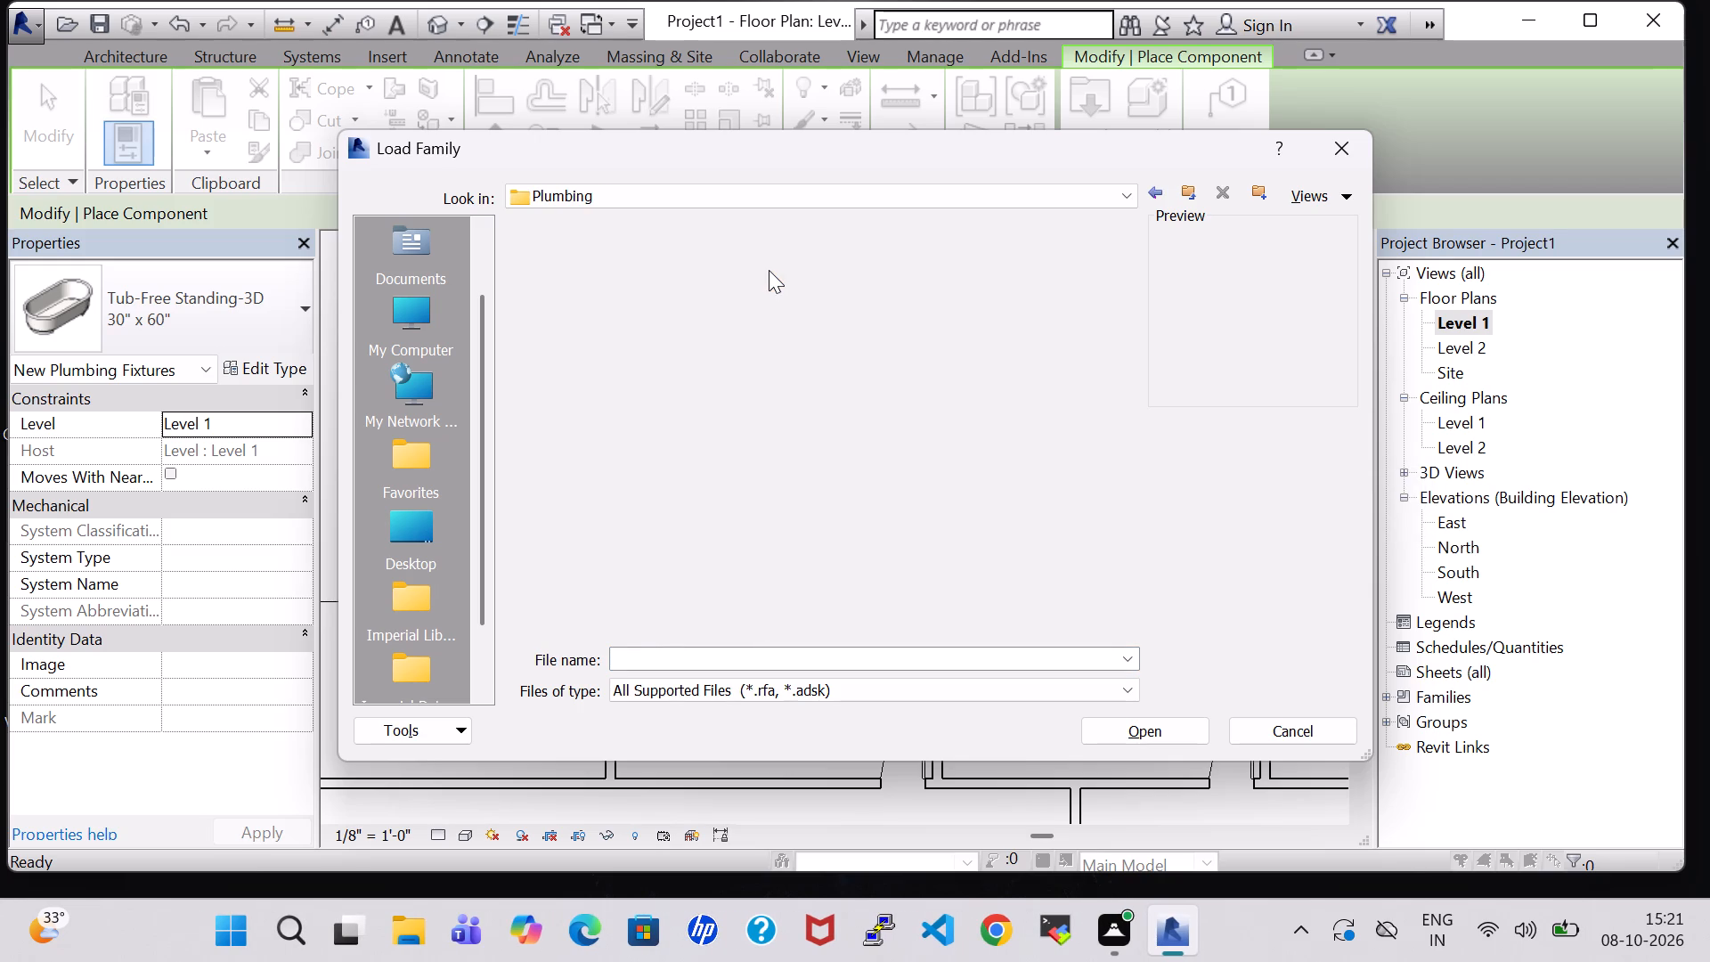
{"action": "double_click", "coordinate": [520, 306]}
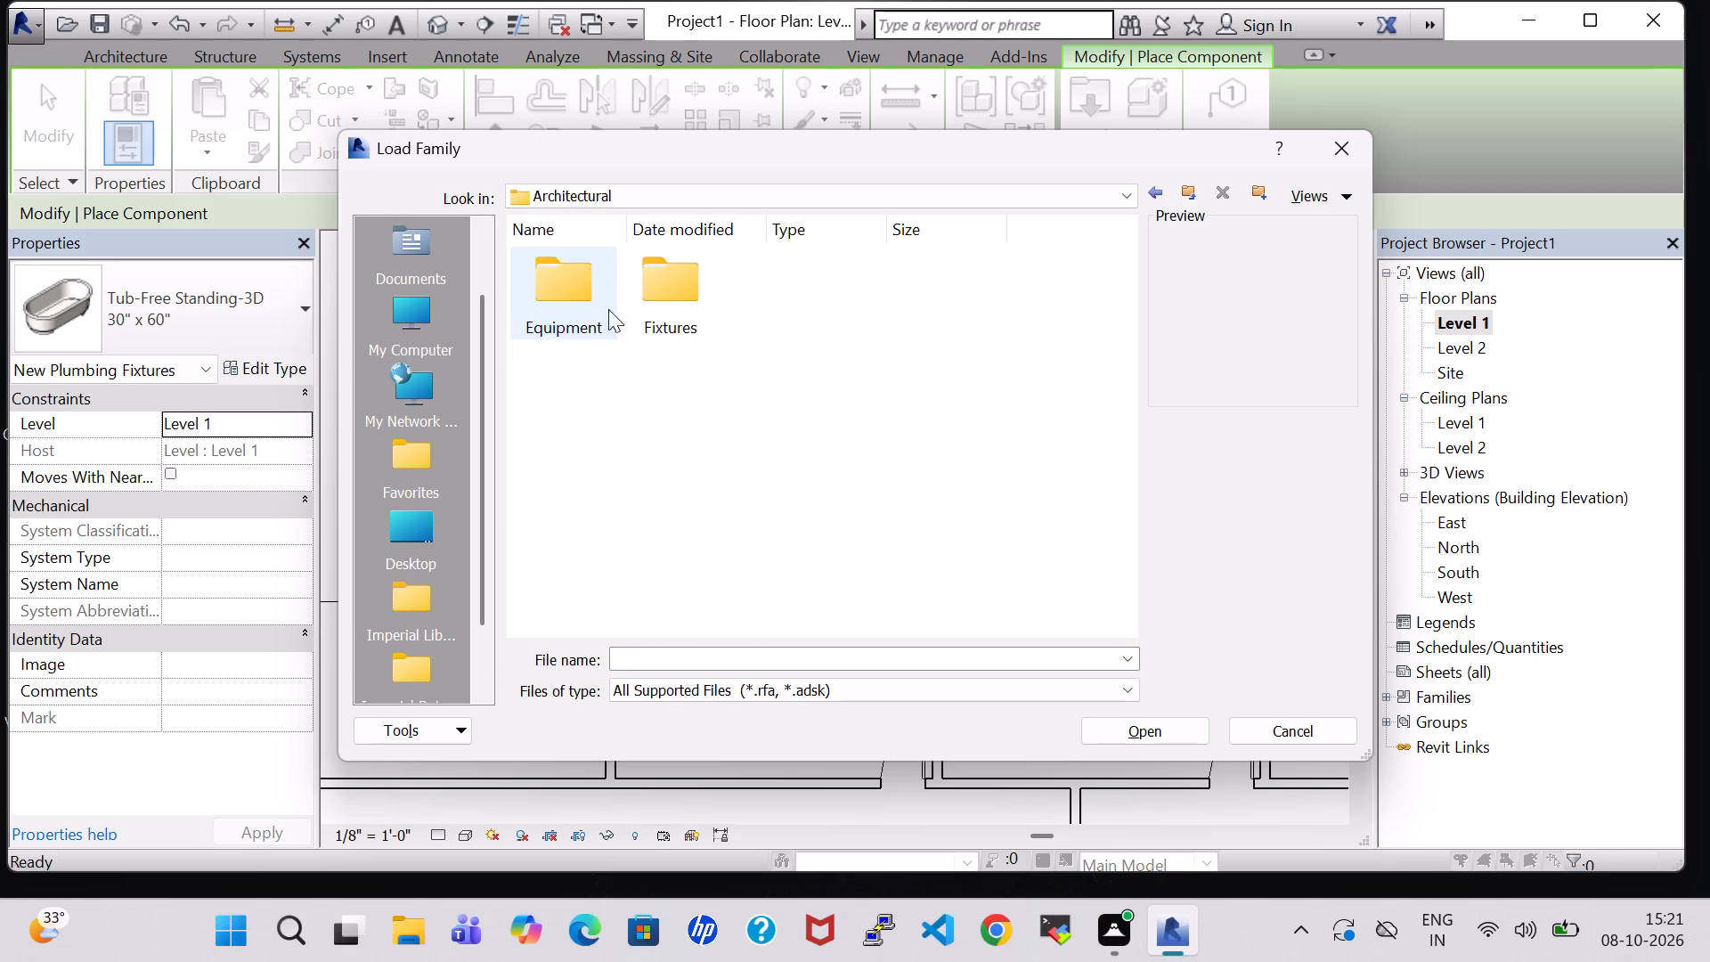
{"action": "double_click", "coordinate": [675, 309]}
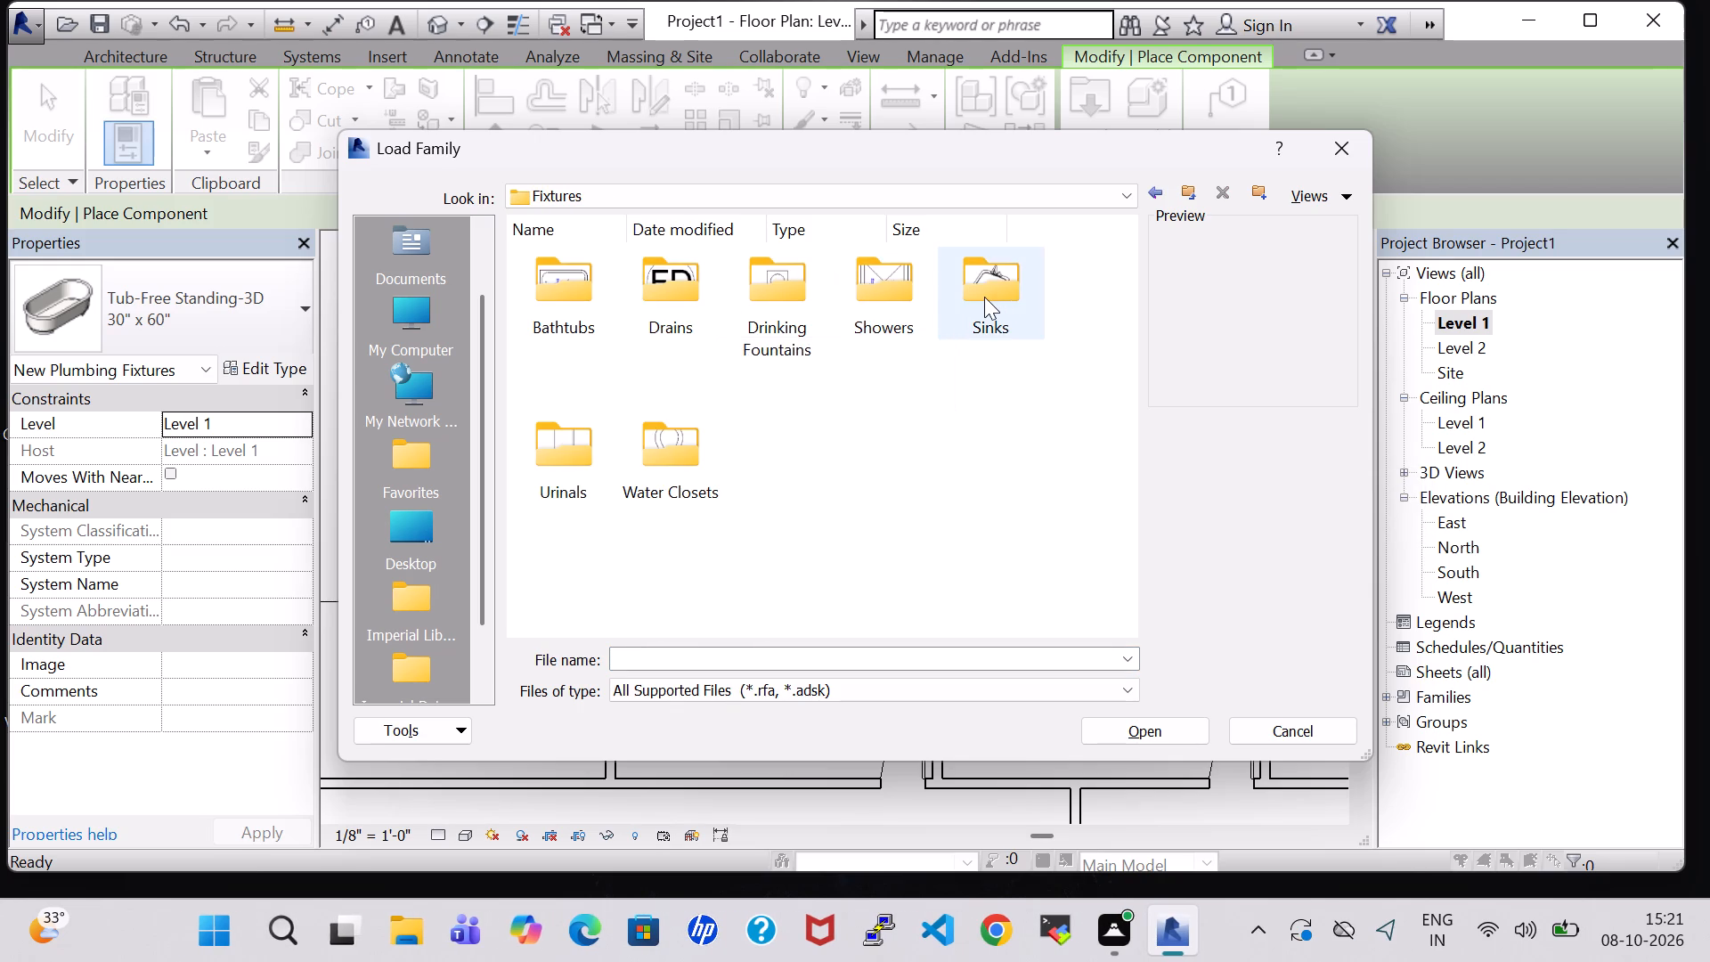
{"action": "double_click", "coordinate": [995, 297]}
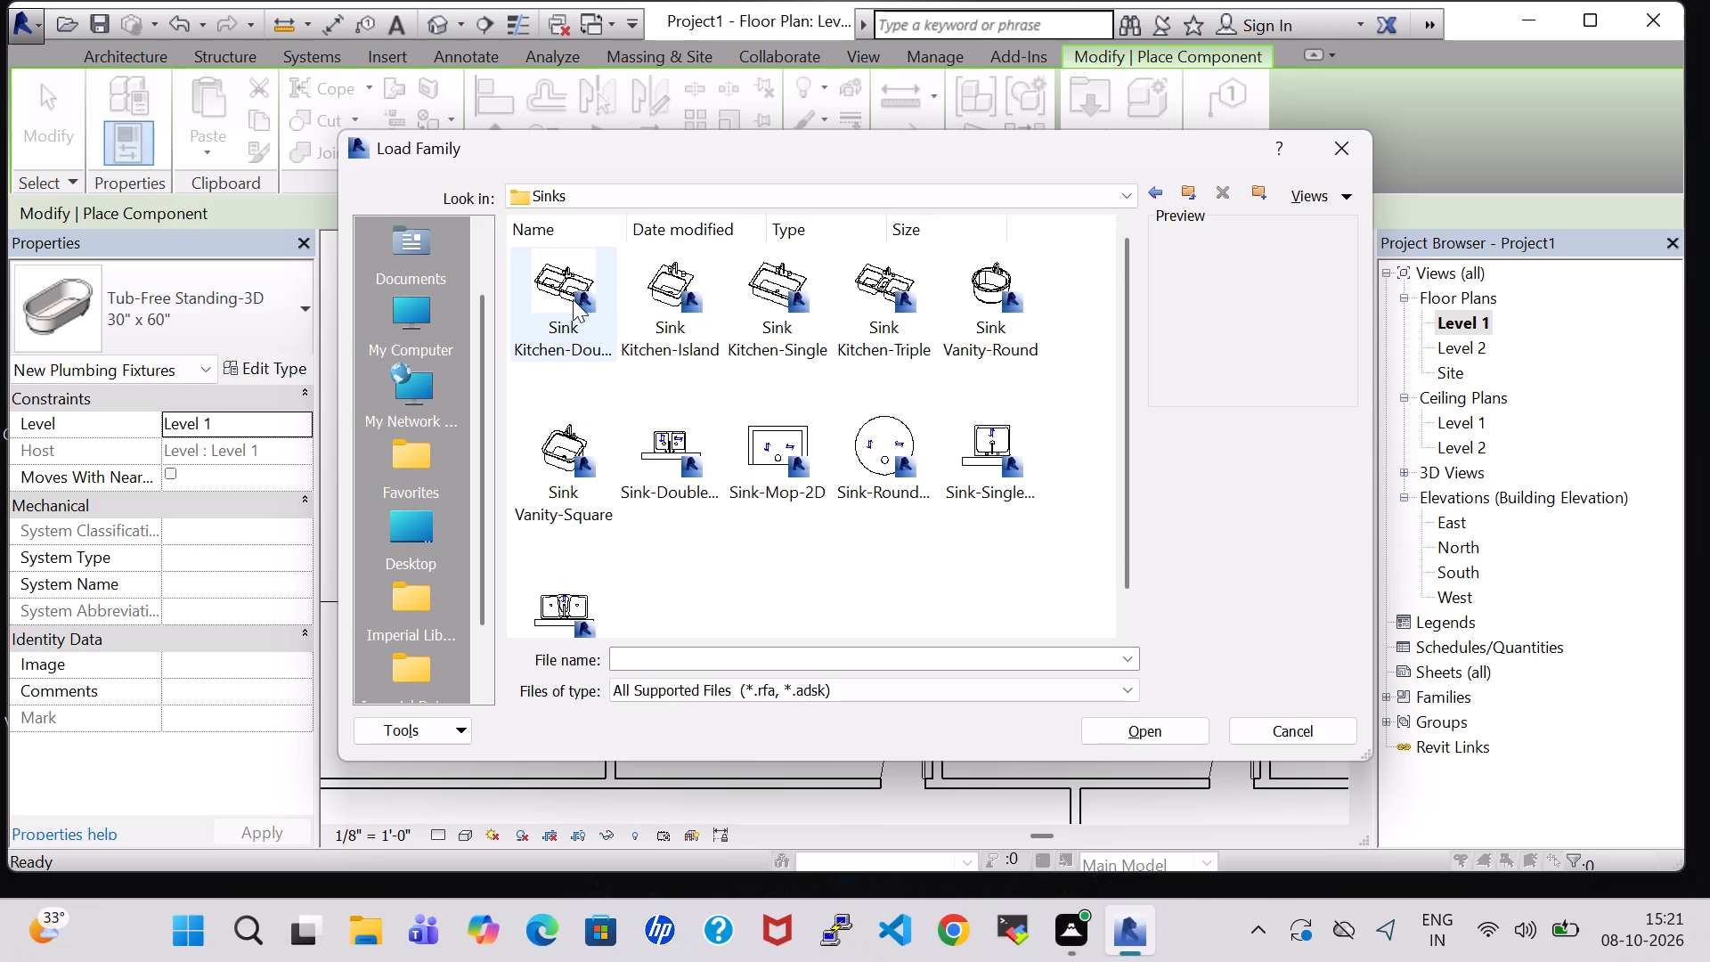
{"action": "left_click", "coordinate": [670, 273]}
{"action": "left_click", "coordinate": [1131, 731]}
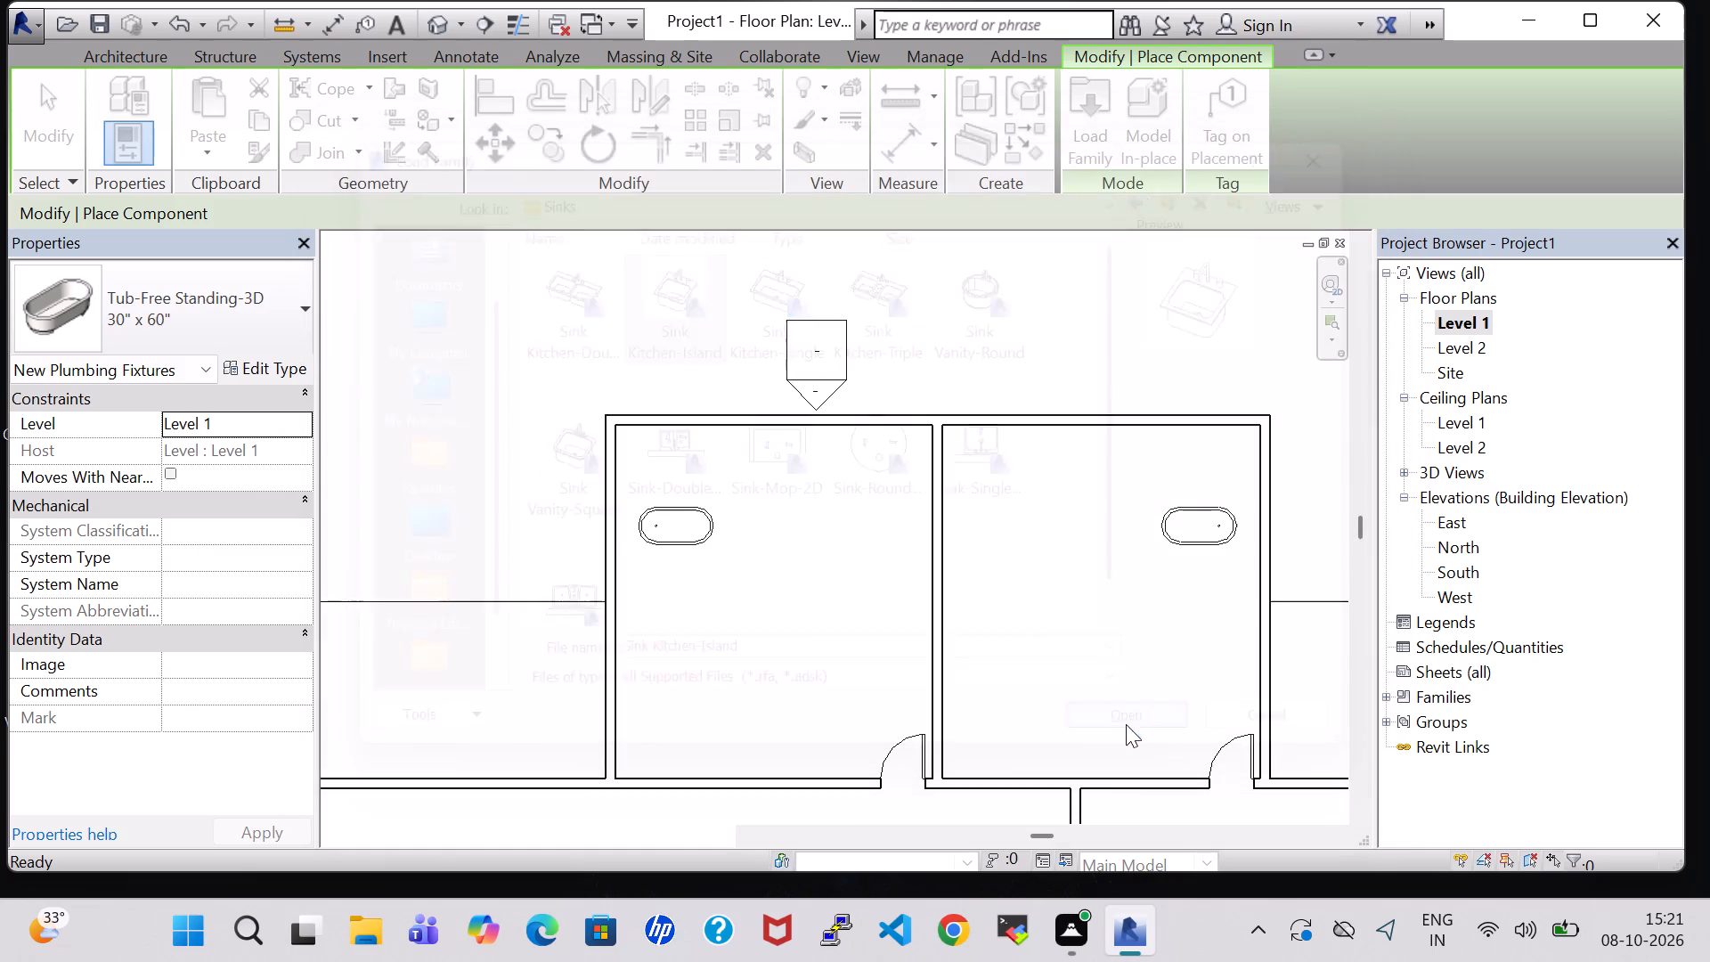
Place an 18" x 18" sink against the west room's west wall, faucet side to the wall, about 16' 5" south of the north wall.
{"action": "key", "text": "space"}
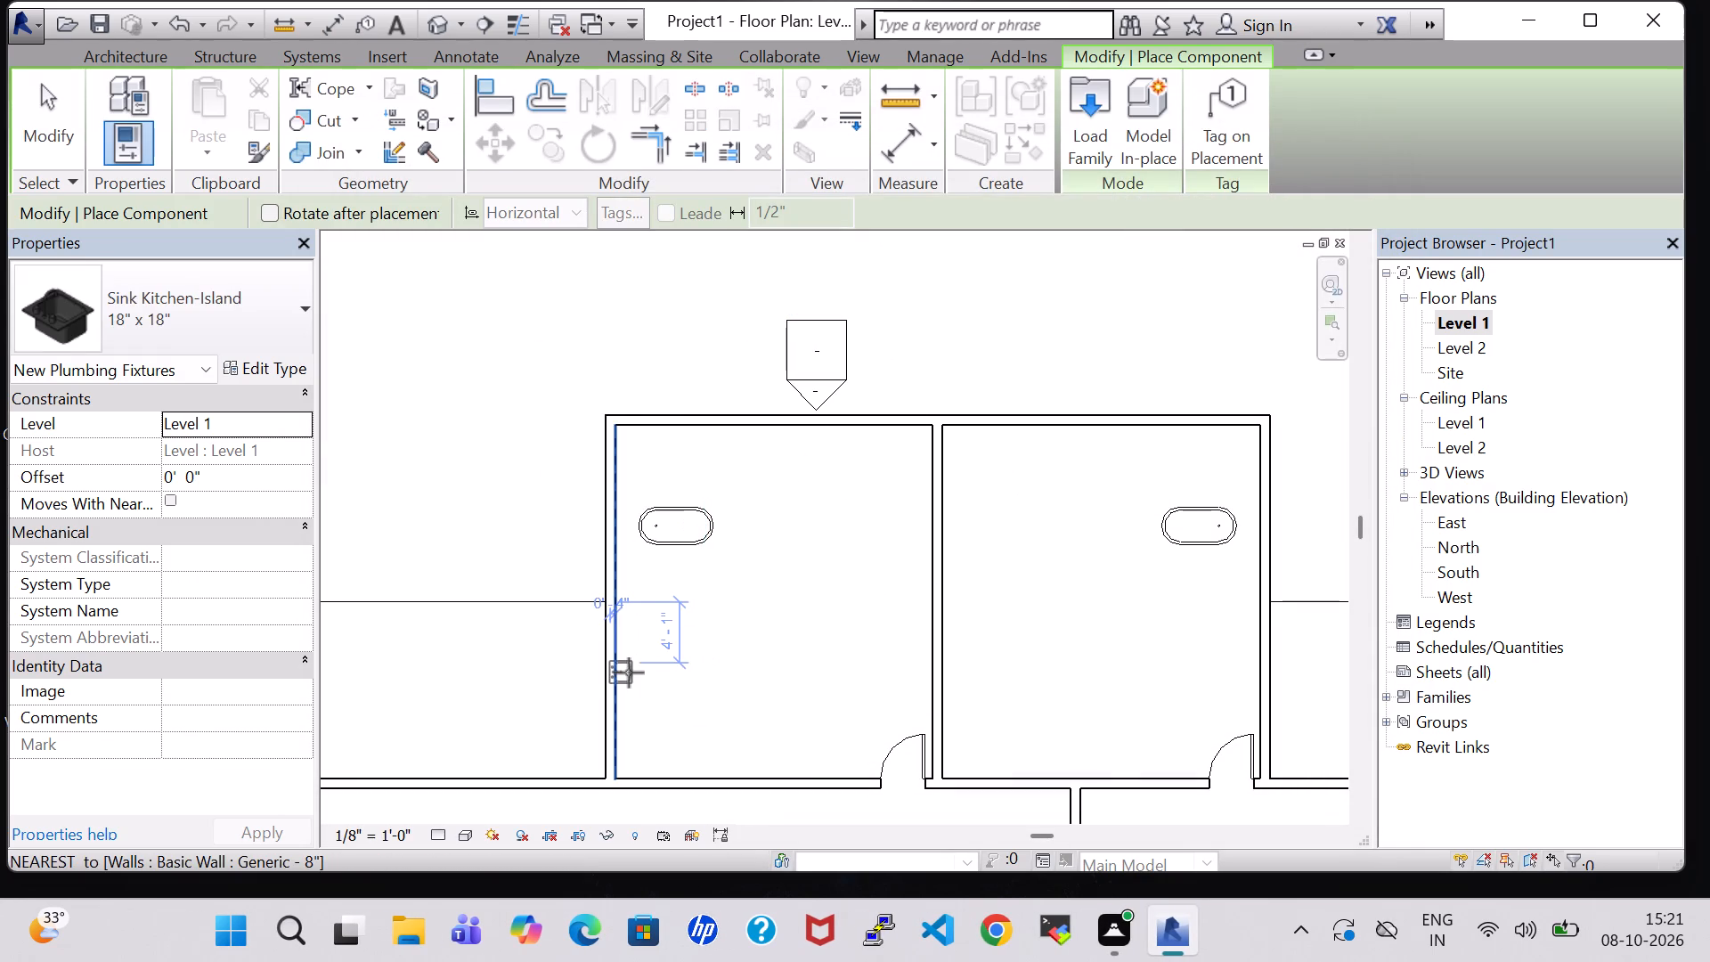
{"action": "scroll", "coordinate": [629, 673], "scroll_direction": "up", "scroll_amount": 7}
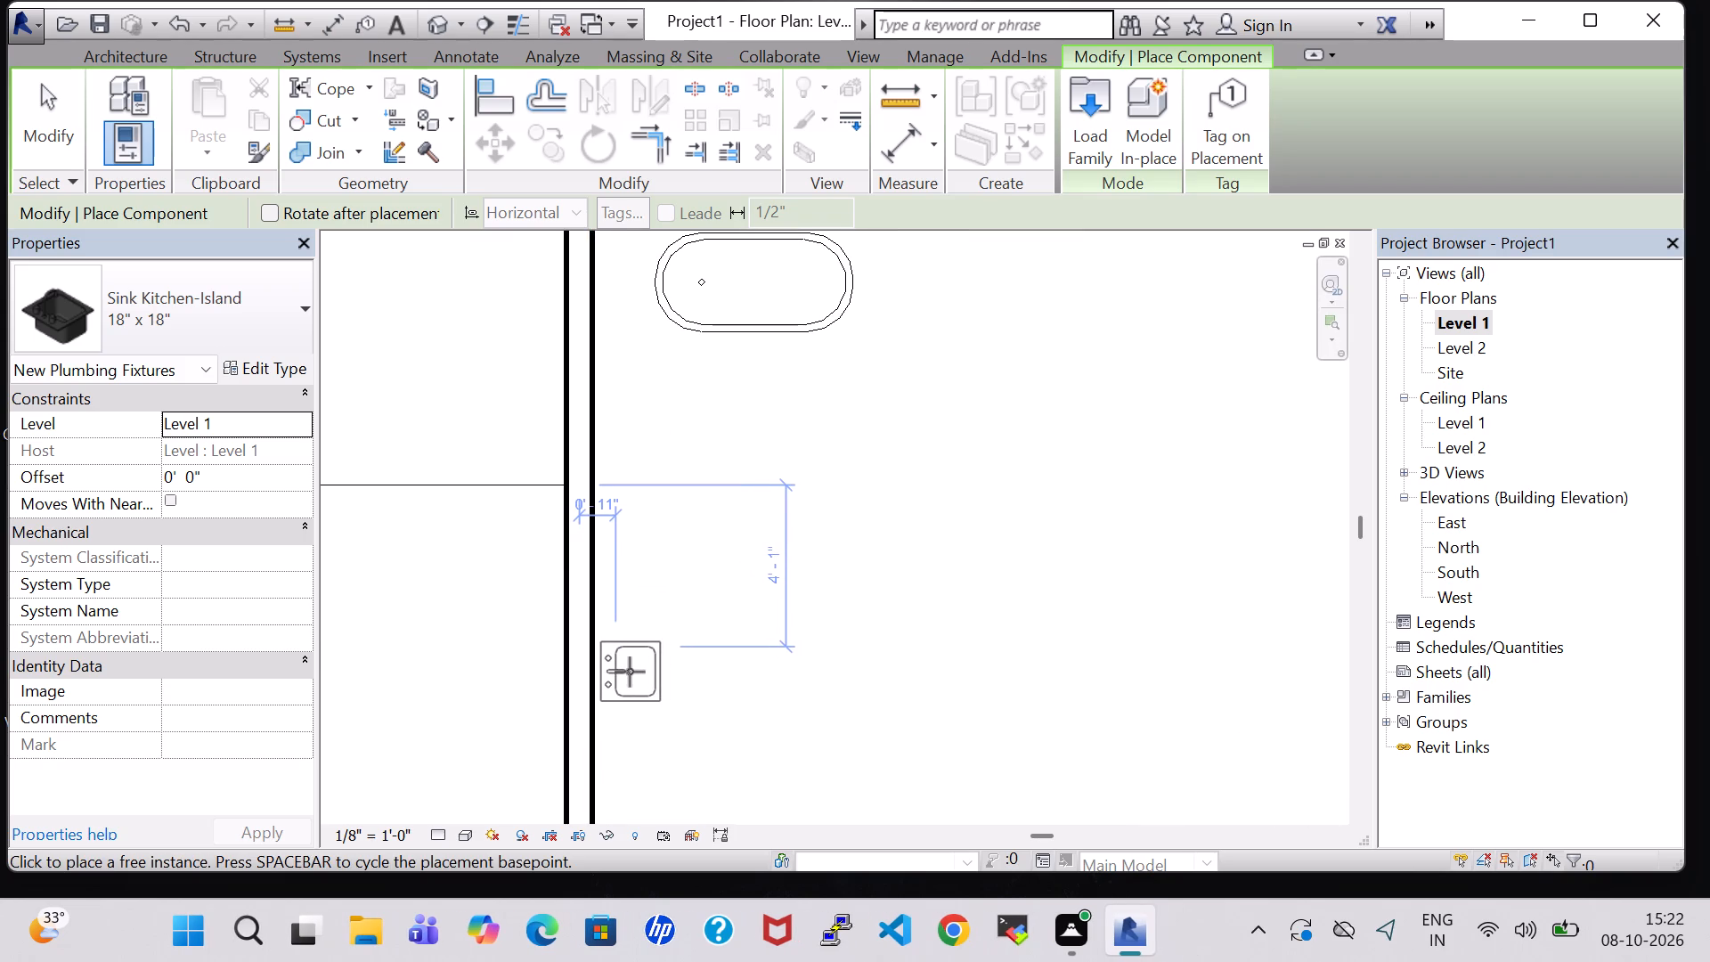
{"action": "scroll", "coordinate": [631, 672], "scroll_direction": "up", "scroll_amount": 8}
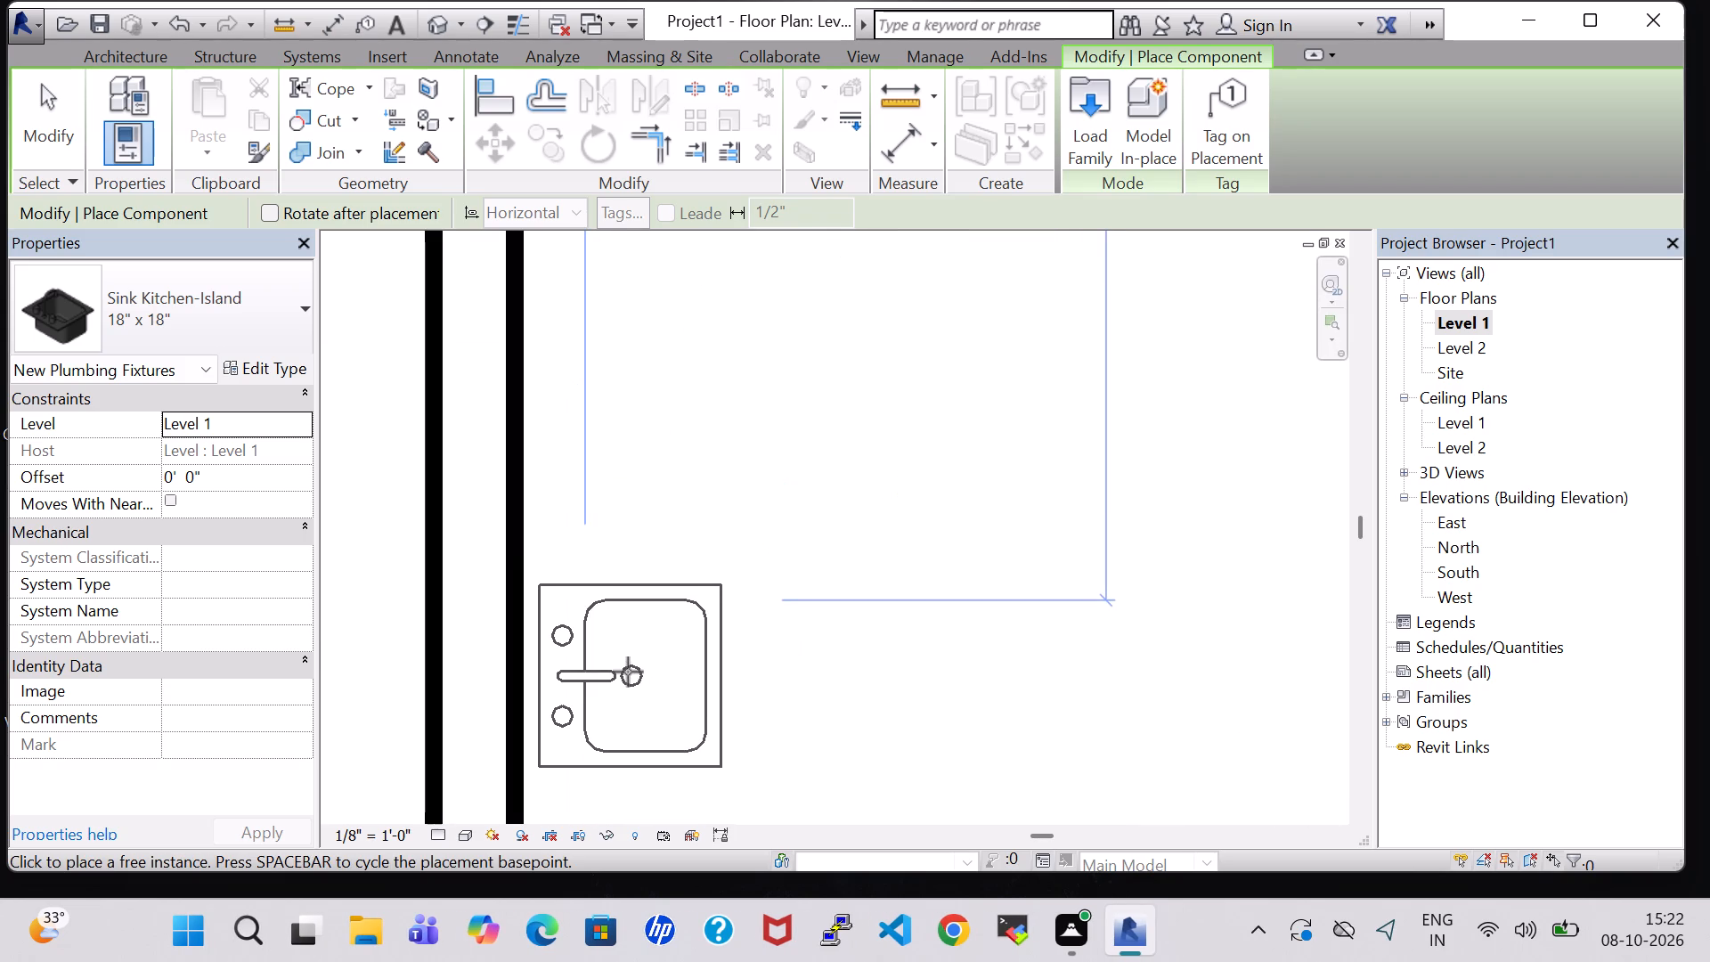
{"action": "left_click", "coordinate": [601, 690]}
{"action": "key", "text": "Escape"}
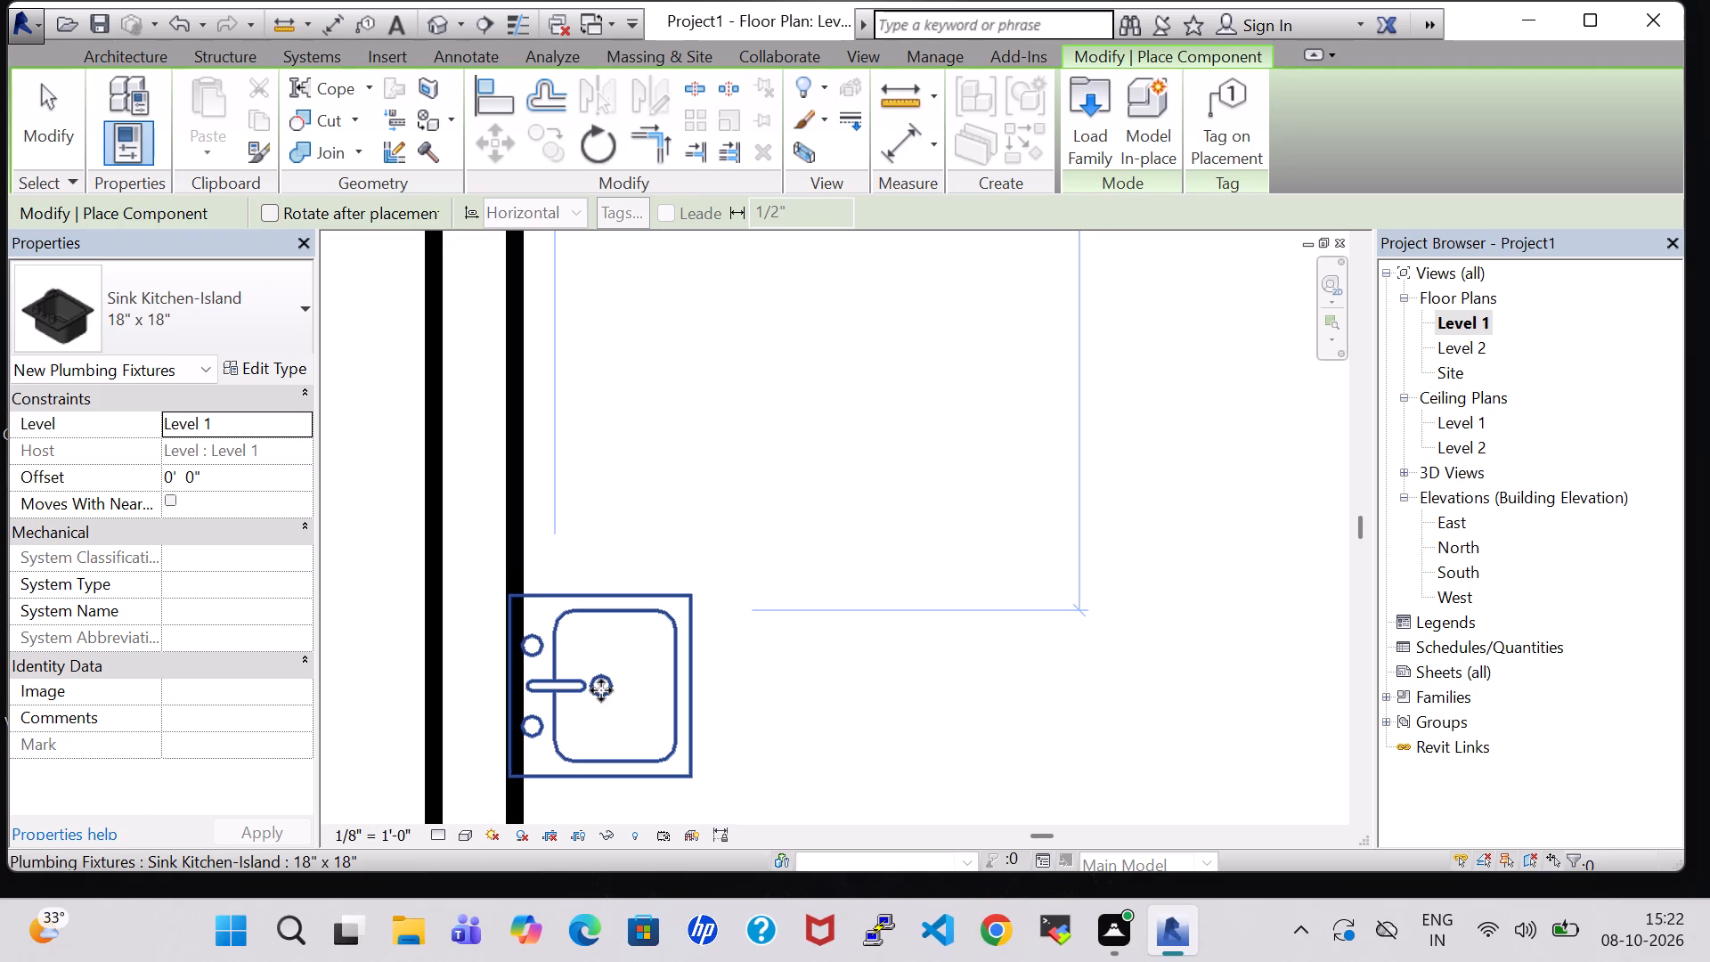
{"action": "key", "text": "Escape"}
Place a matching 18" x 18" sink in the east room against the dividing wall, faucet side to the wall, slightly farther south than the first.
{"action": "scroll", "coordinate": [601, 690], "scroll_direction": "down", "scroll_amount": 7}
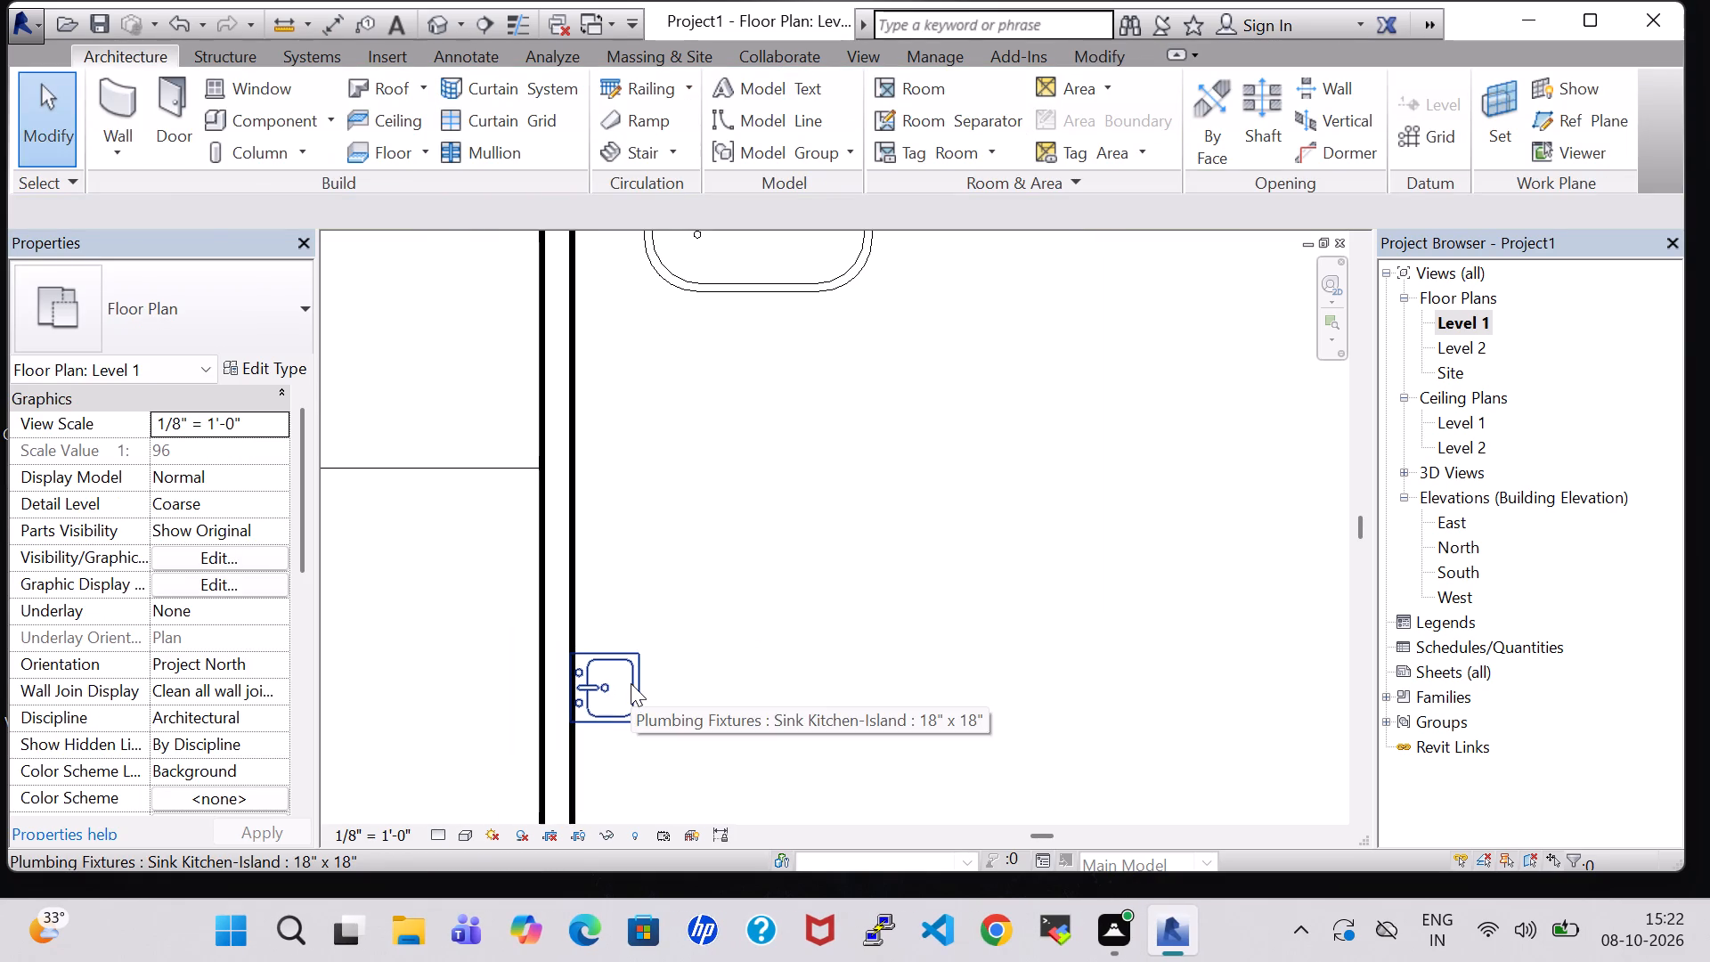
{"action": "scroll", "coordinate": [727, 644], "scroll_direction": "down", "scroll_amount": 2}
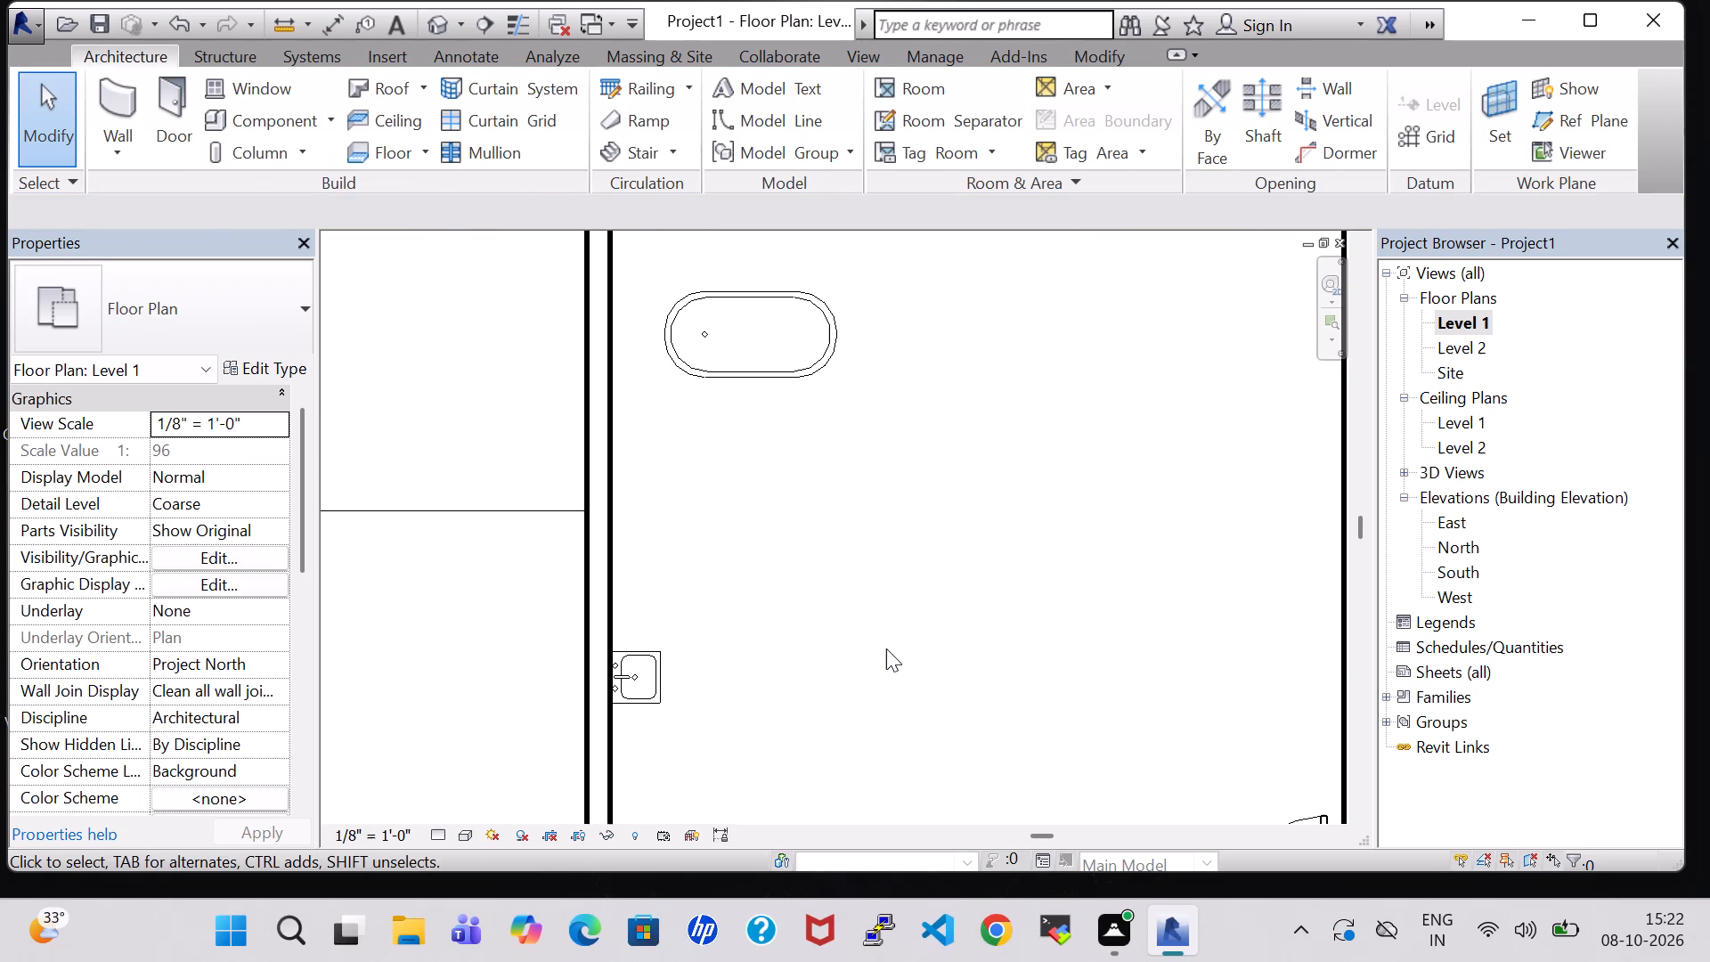
{"action": "scroll", "coordinate": [966, 422], "scroll_direction": "down", "scroll_amount": 5}
{"action": "left_click", "coordinate": [820, 546]}
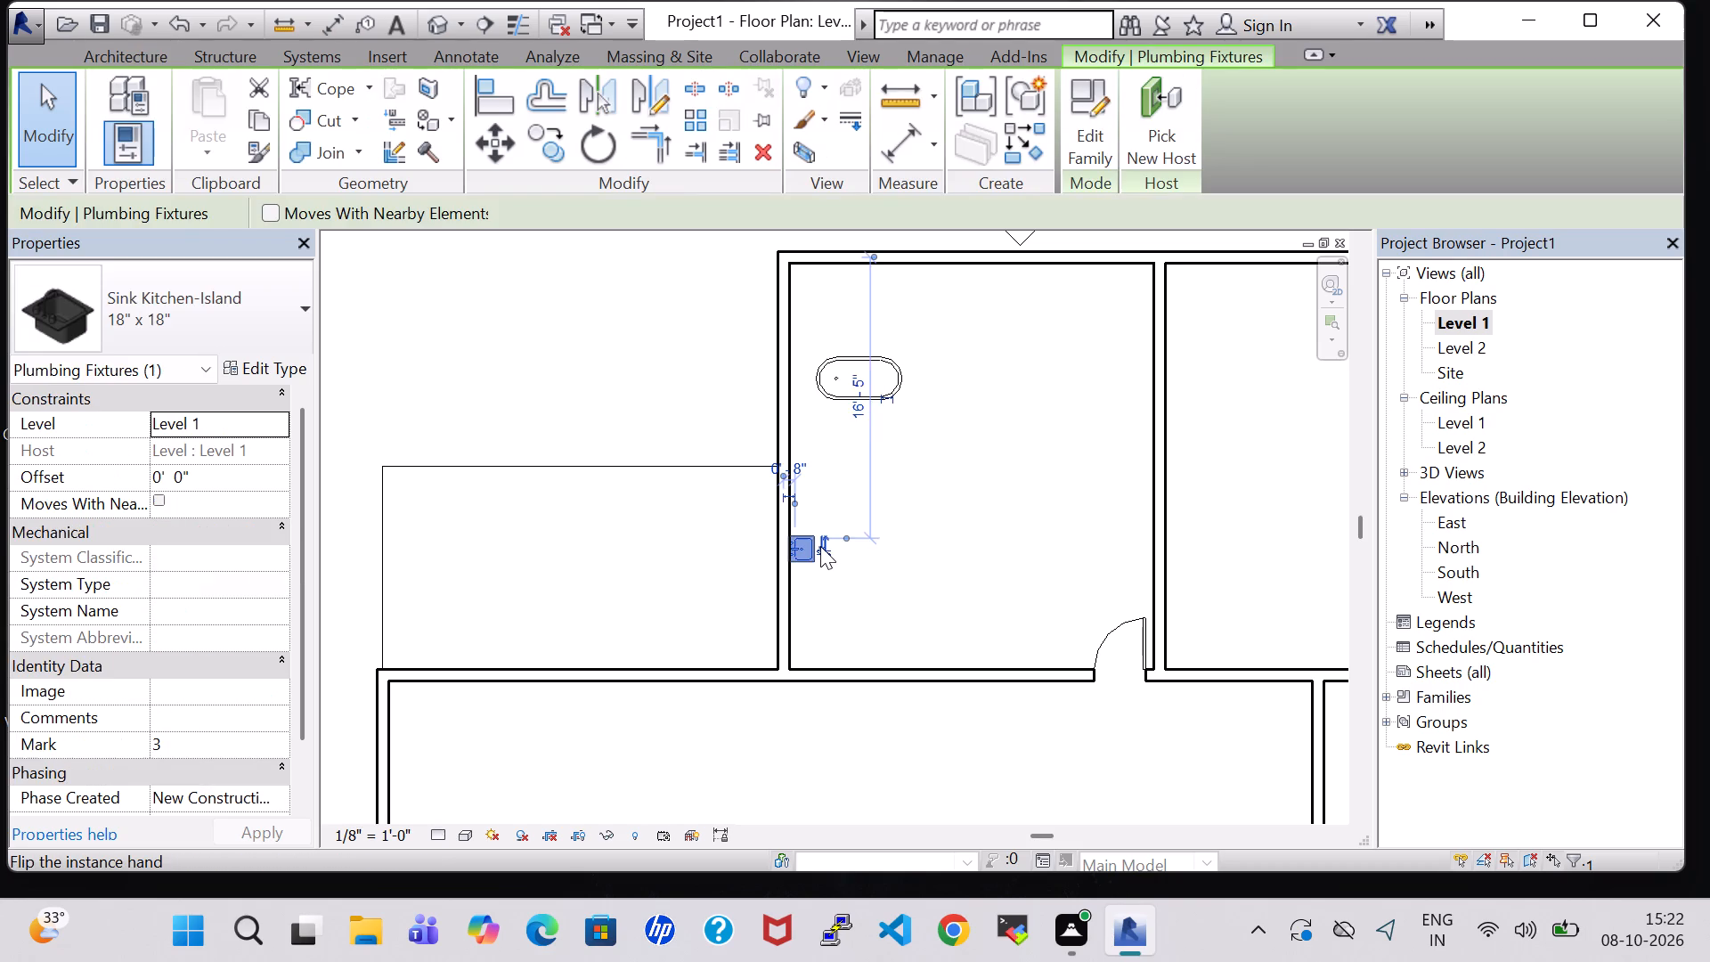
{"action": "right_click", "coordinate": [820, 546]}
{"action": "left_click", "coordinate": [956, 491]}
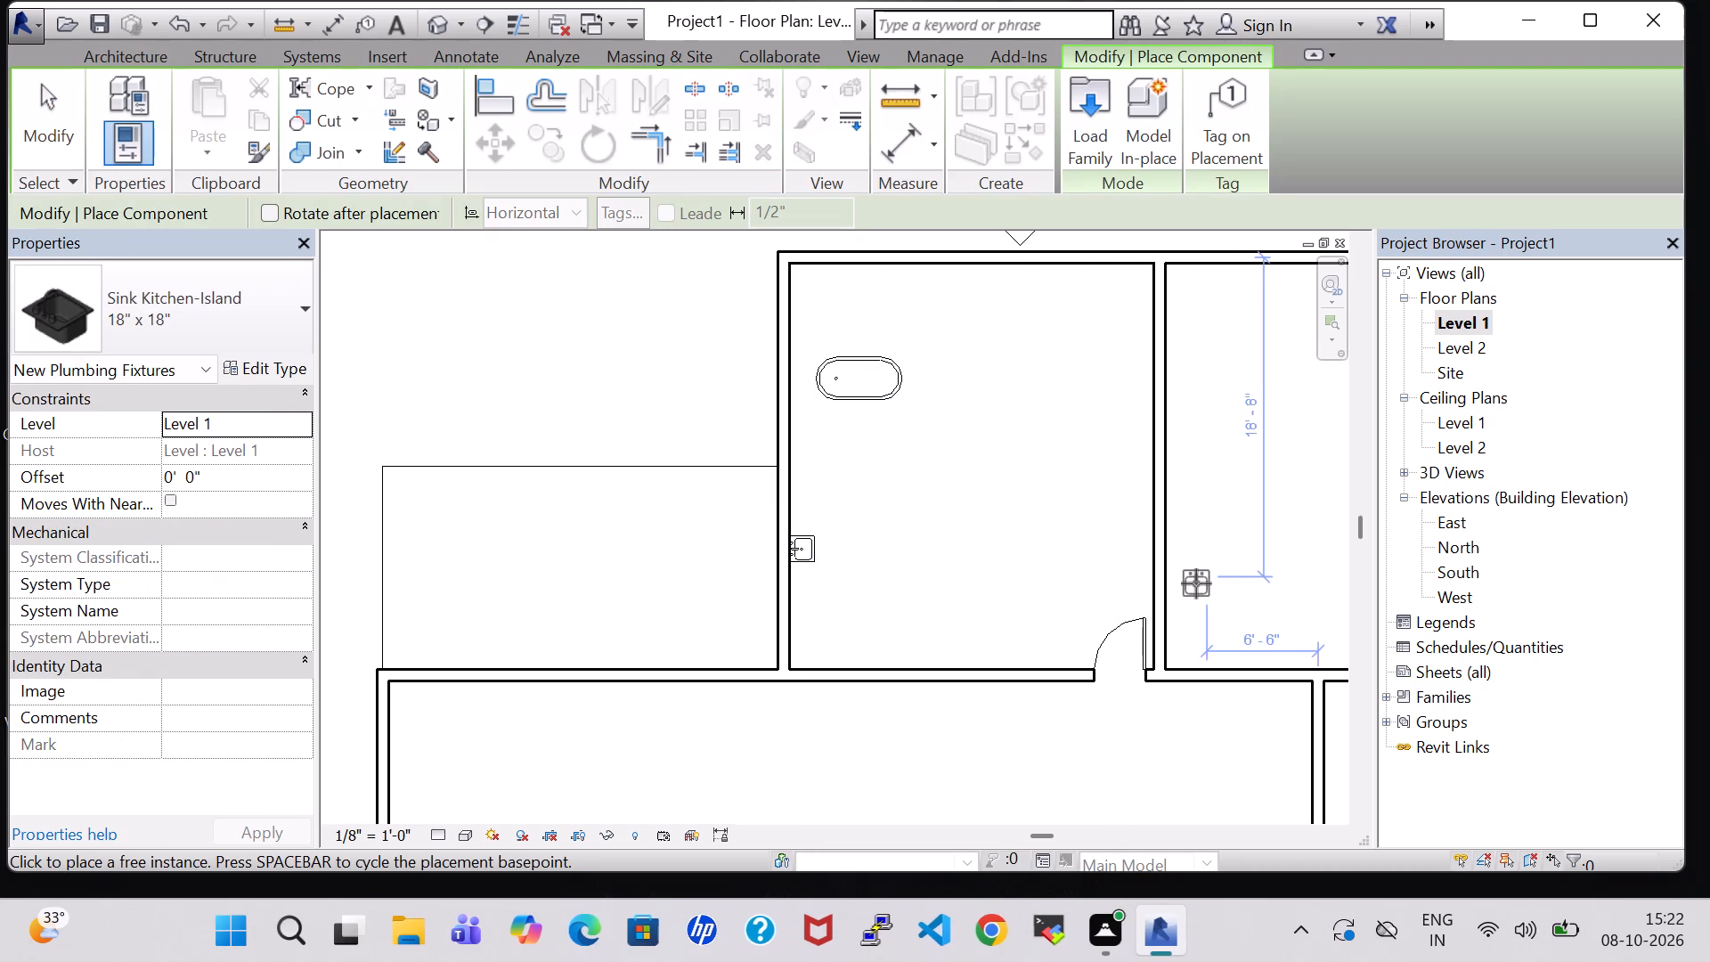
{"action": "key", "text": "space"}
{"action": "key", "text": "space"}
{"action": "key", "text": "space"}
{"action": "key", "text": "space"}
{"action": "key", "text": "space"}
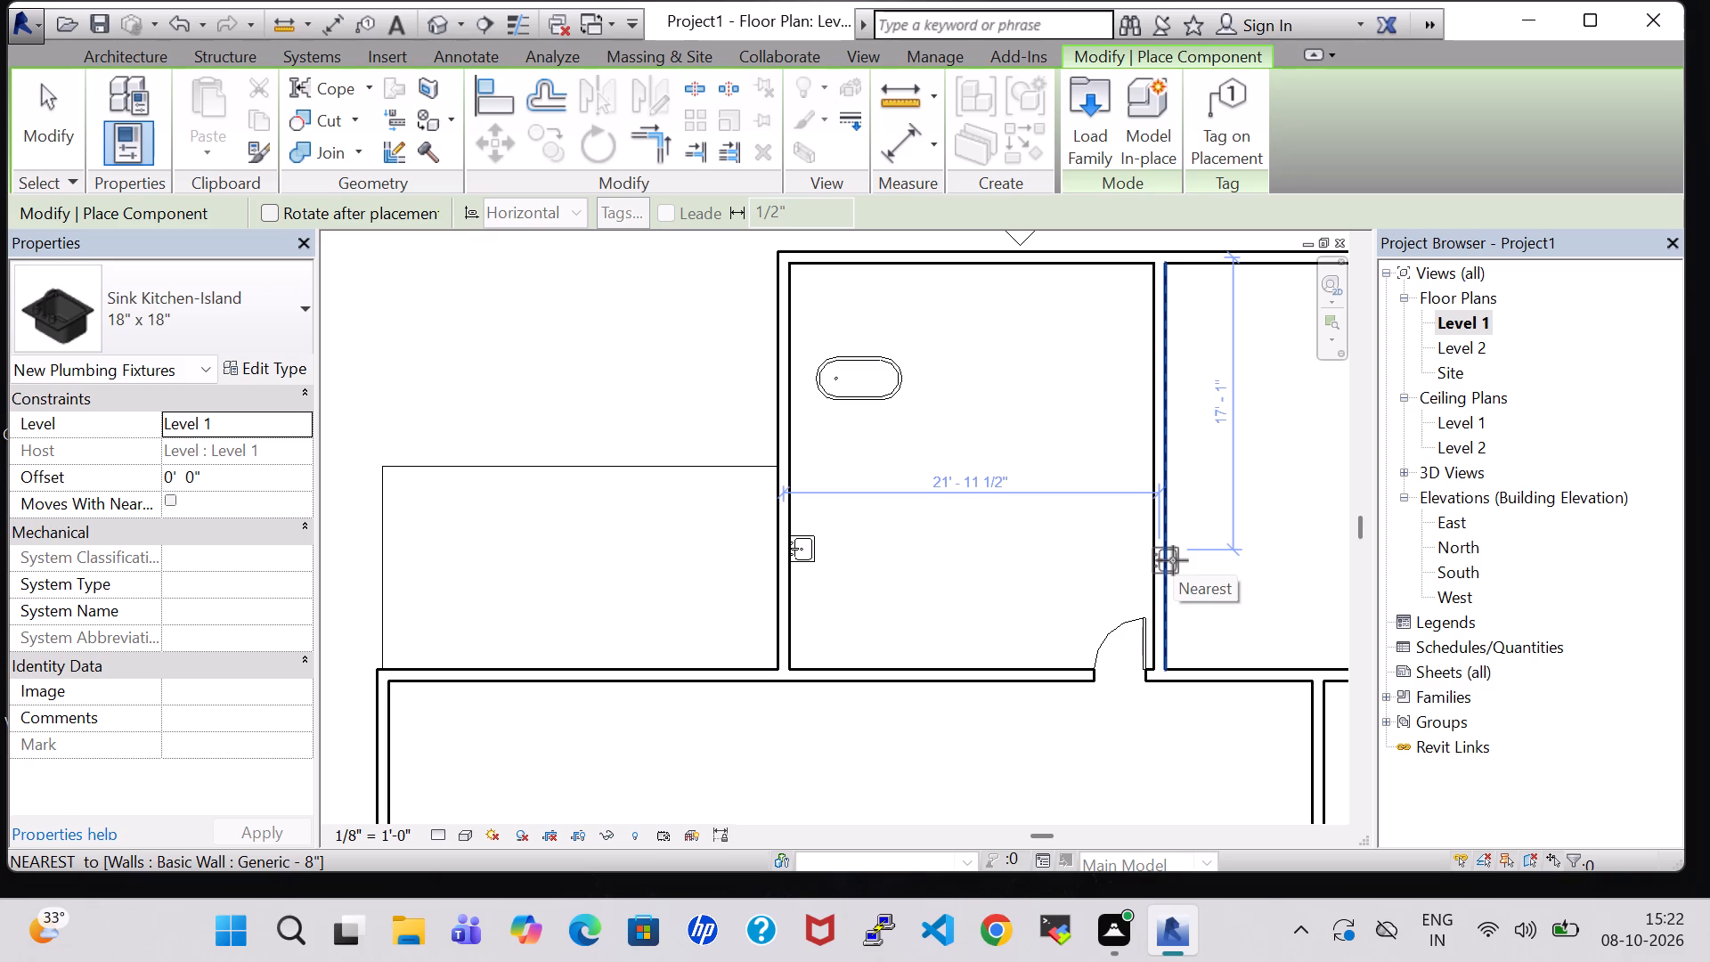
{"action": "scroll", "coordinate": [1218, 557], "scroll_direction": "up", "scroll_amount": 3}
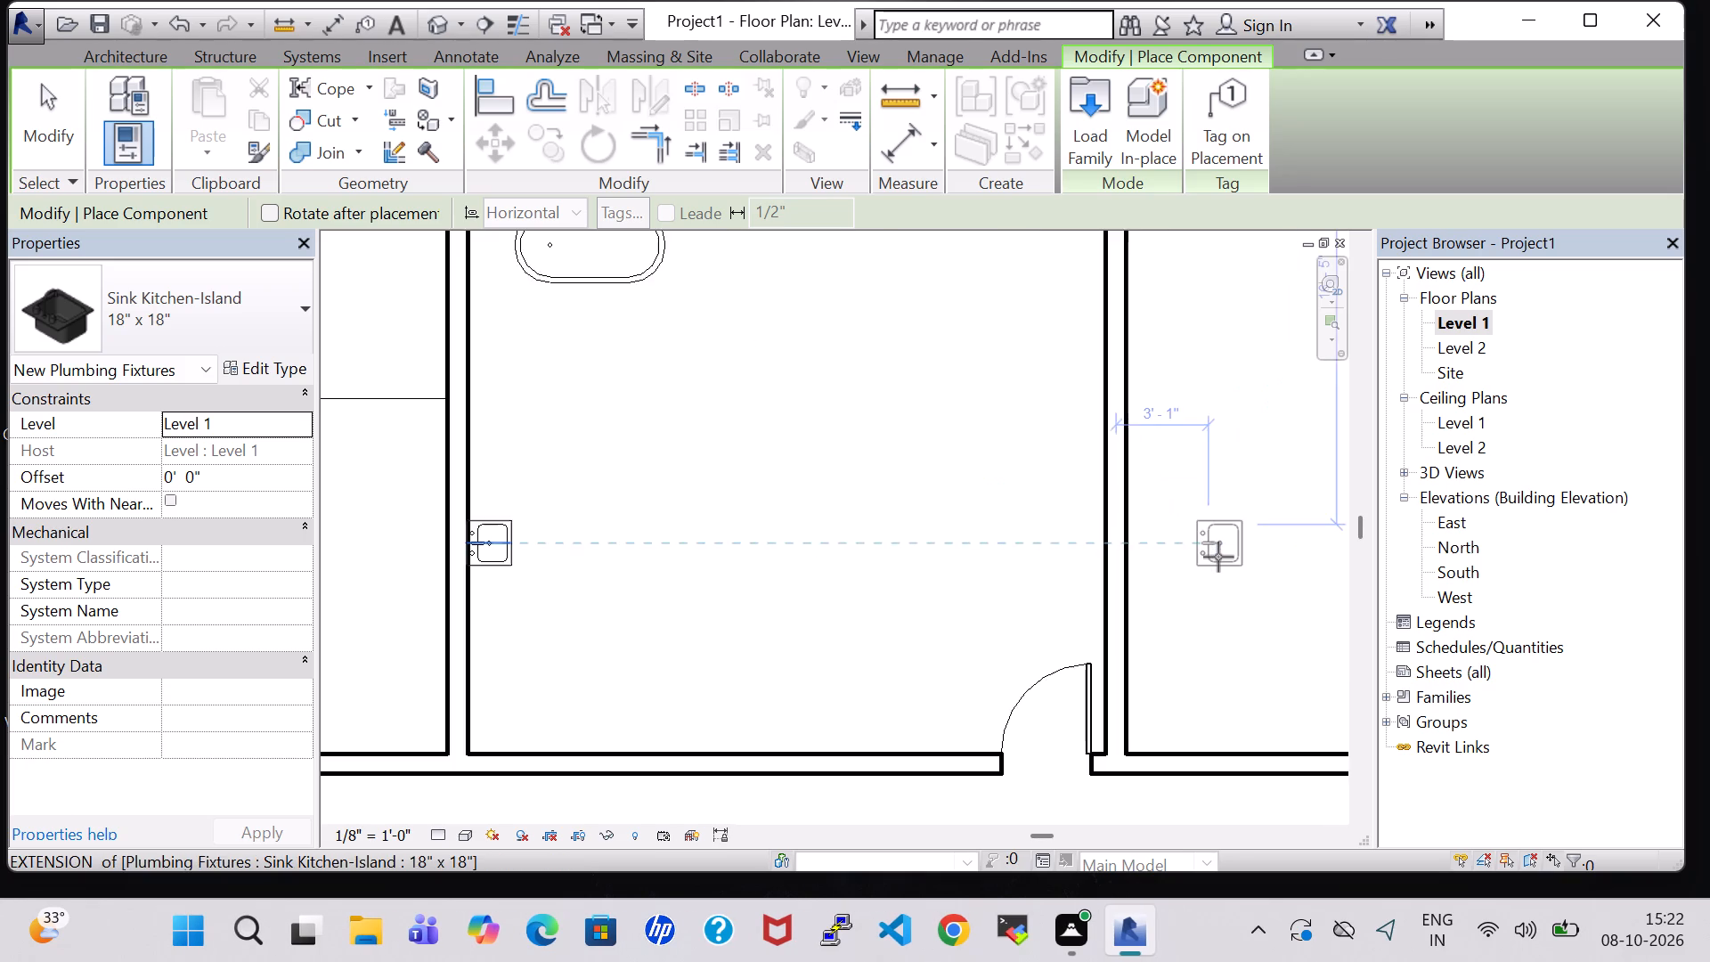
{"action": "scroll", "coordinate": [1218, 557], "scroll_direction": "up", "scroll_amount": 5}
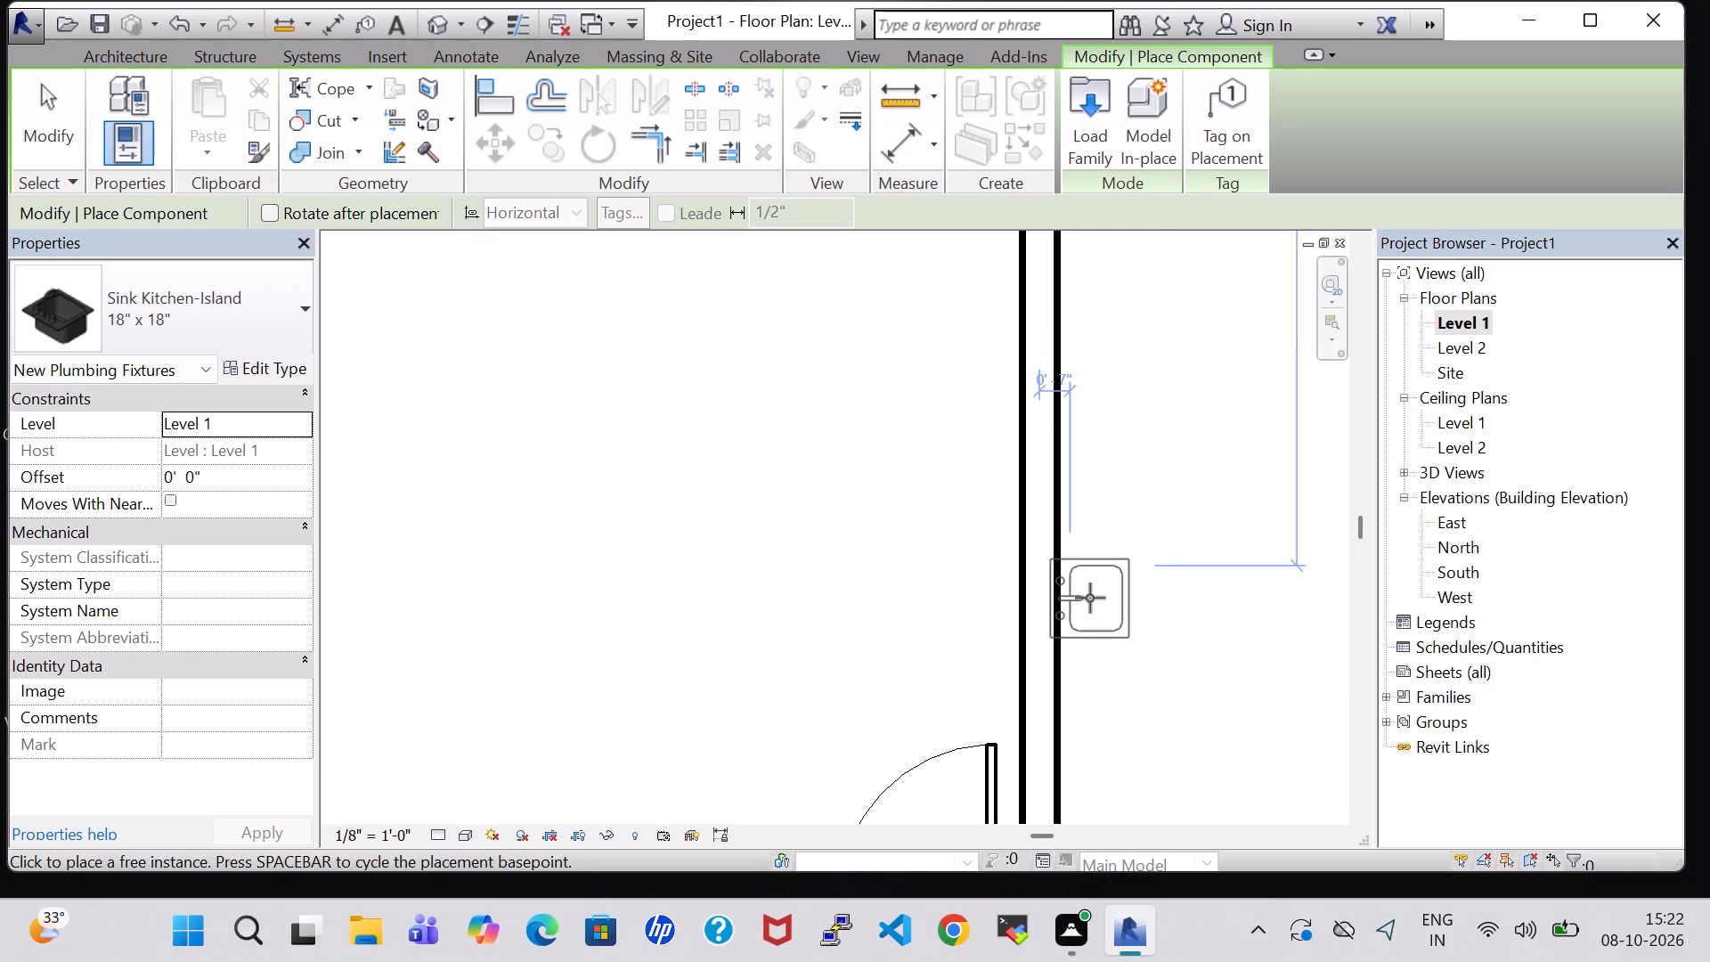
{"action": "left_click", "coordinate": [1098, 598]}
{"action": "key", "text": "Escape"}
{"action": "key", "text": "Escape"}
Load the Toilet-Domestic-3D component family from the US Imperial library's architectural plumbing fixtures, Water Closets folder.
{"action": "scroll", "coordinate": [1098, 598], "scroll_direction": "down", "scroll_amount": 2}
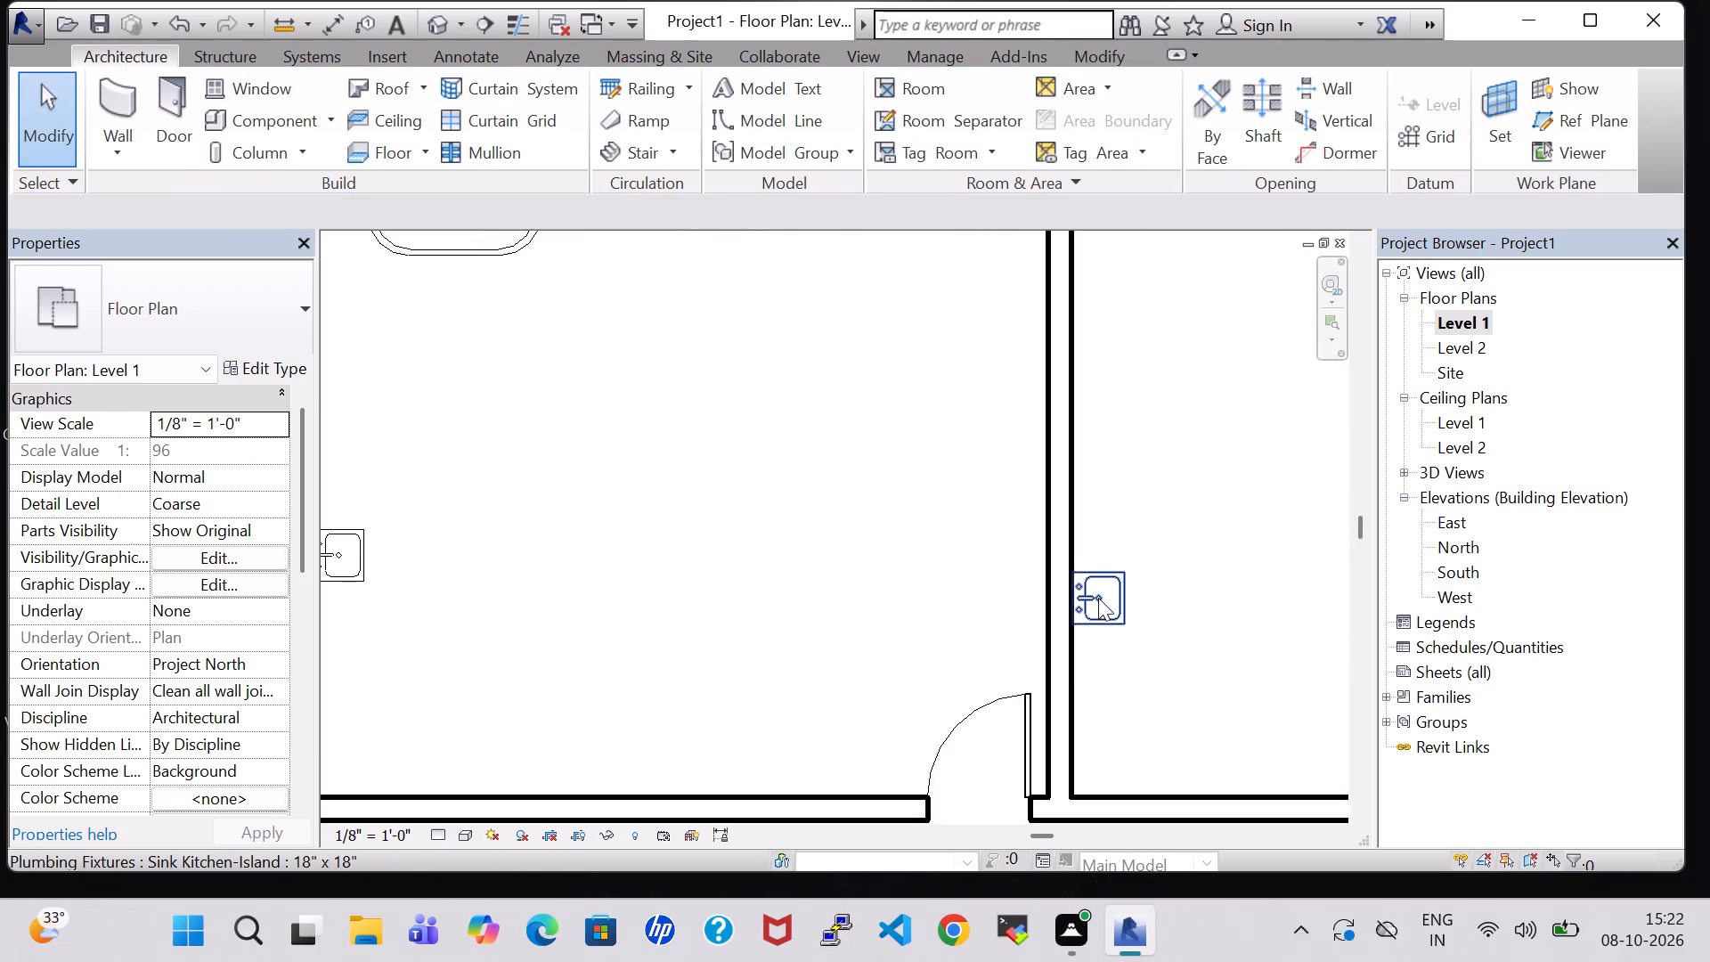
{"action": "scroll", "coordinate": [1098, 598], "scroll_direction": "down", "scroll_amount": 7}
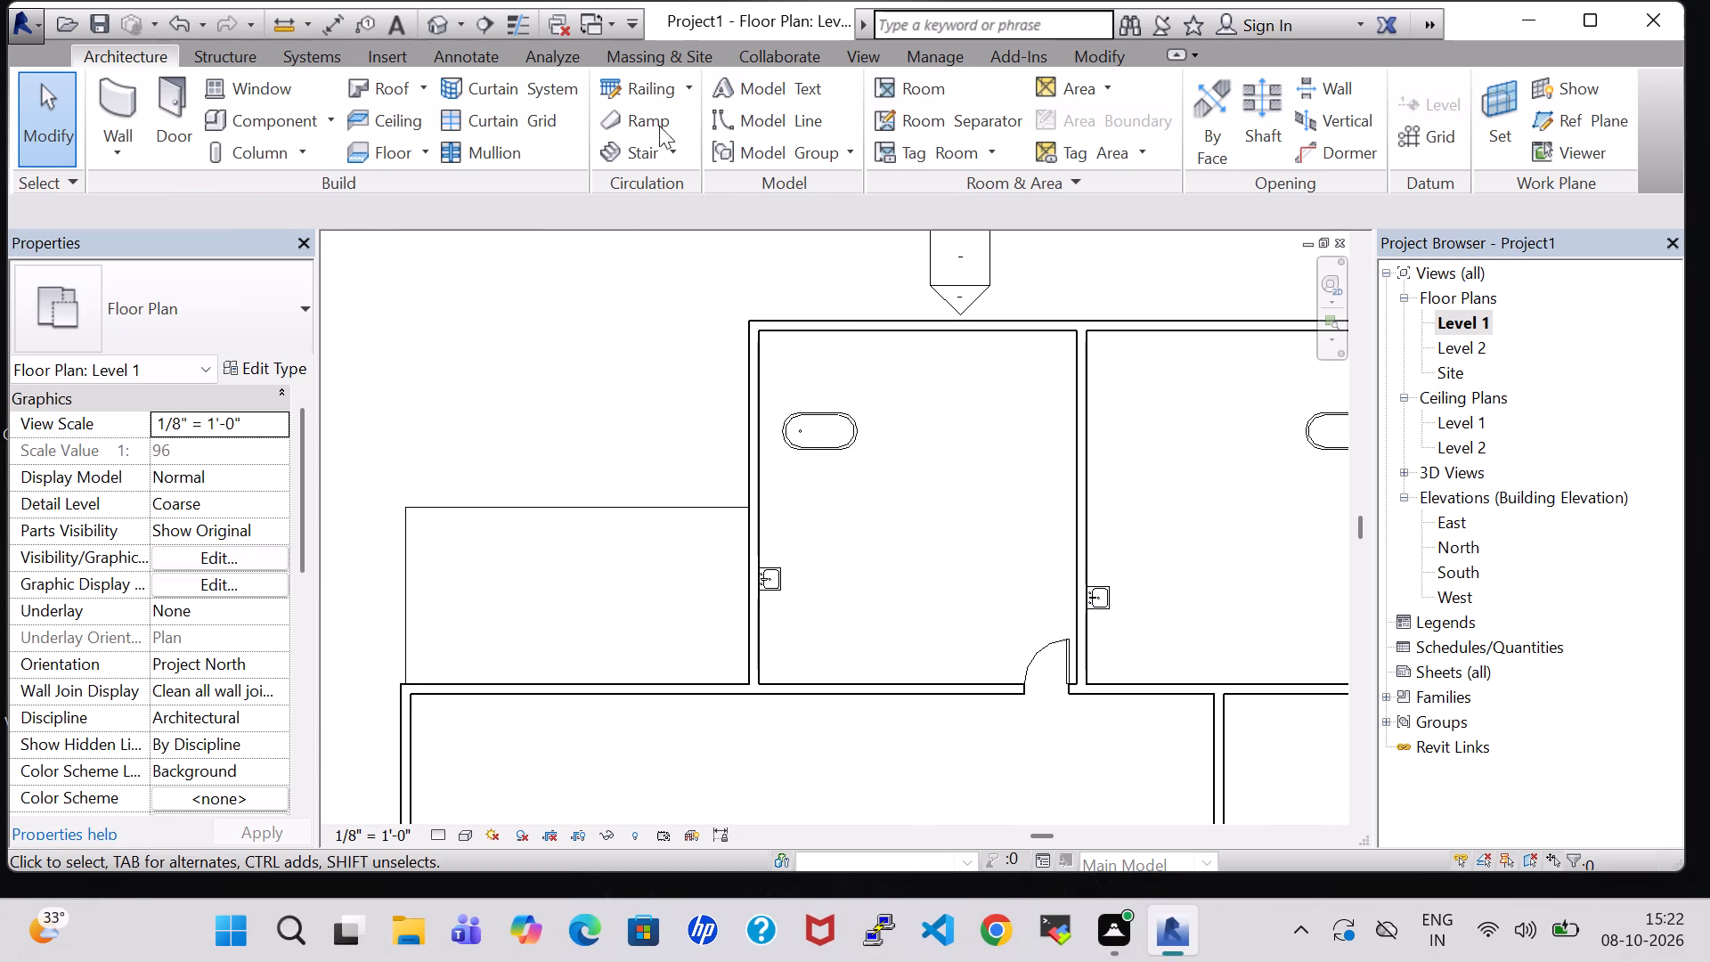
{"action": "left_click", "coordinate": [228, 125]}
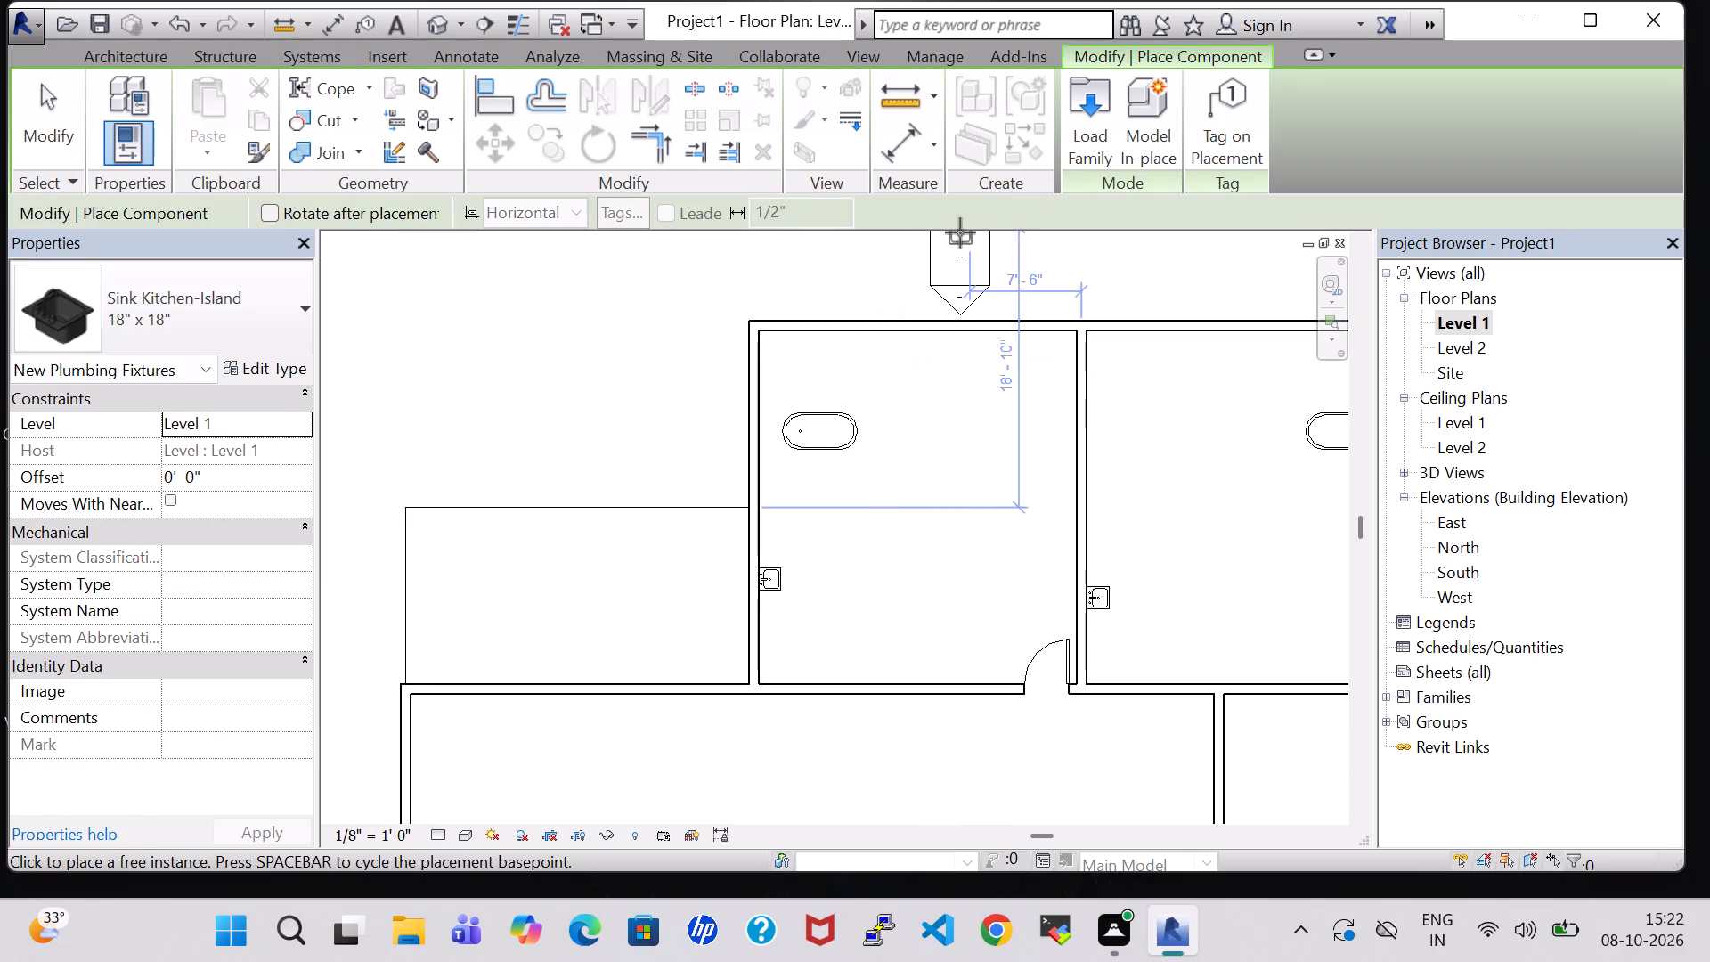
{"action": "key", "text": "Escape"}
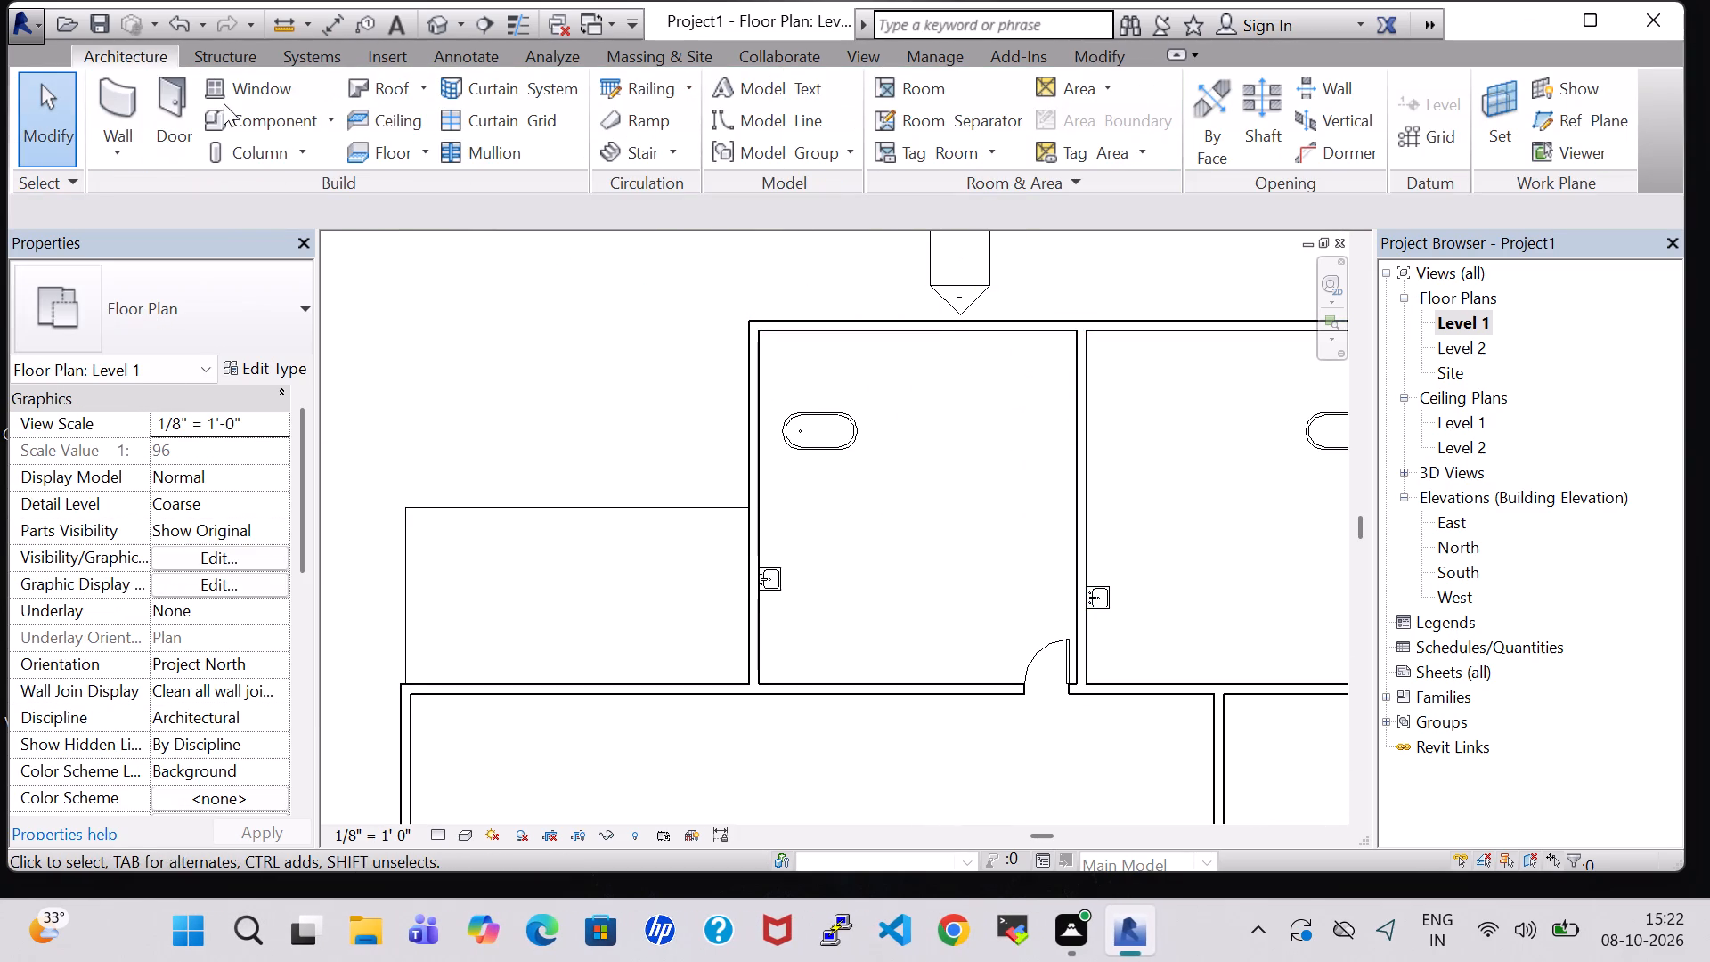
{"action": "left_click", "coordinate": [273, 107]}
{"action": "left_click", "coordinate": [1068, 141]}
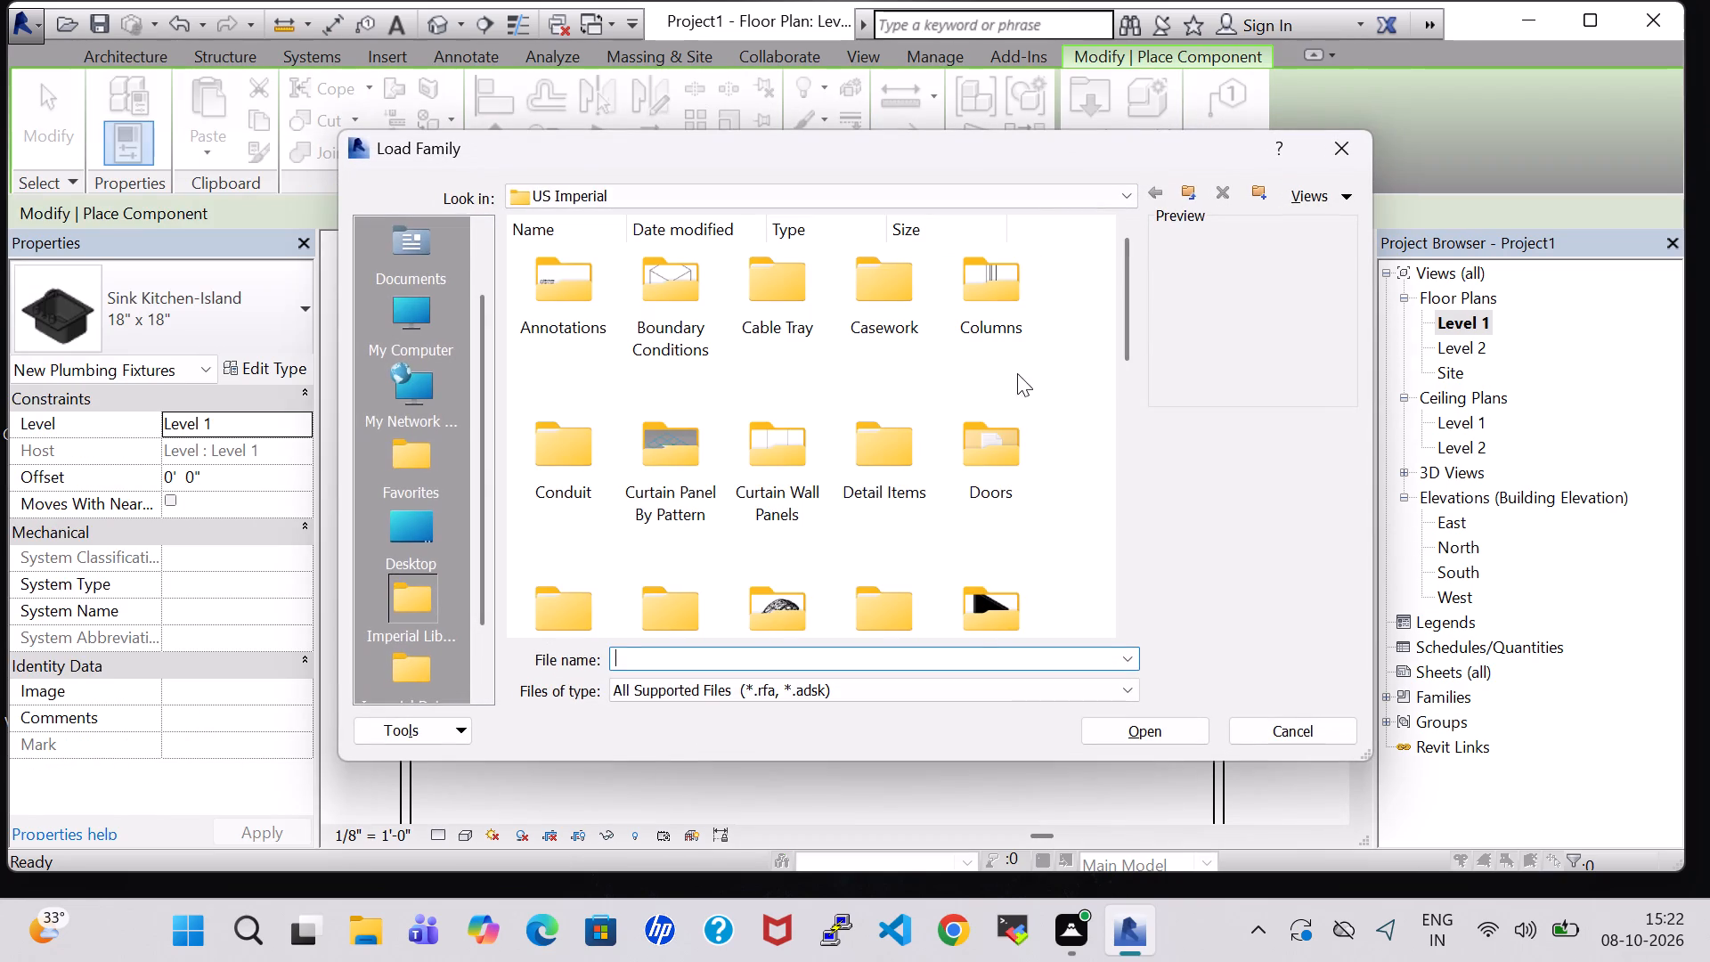
{"action": "left_click", "coordinate": [1003, 453]}
{"action": "type", "text": "pl"}
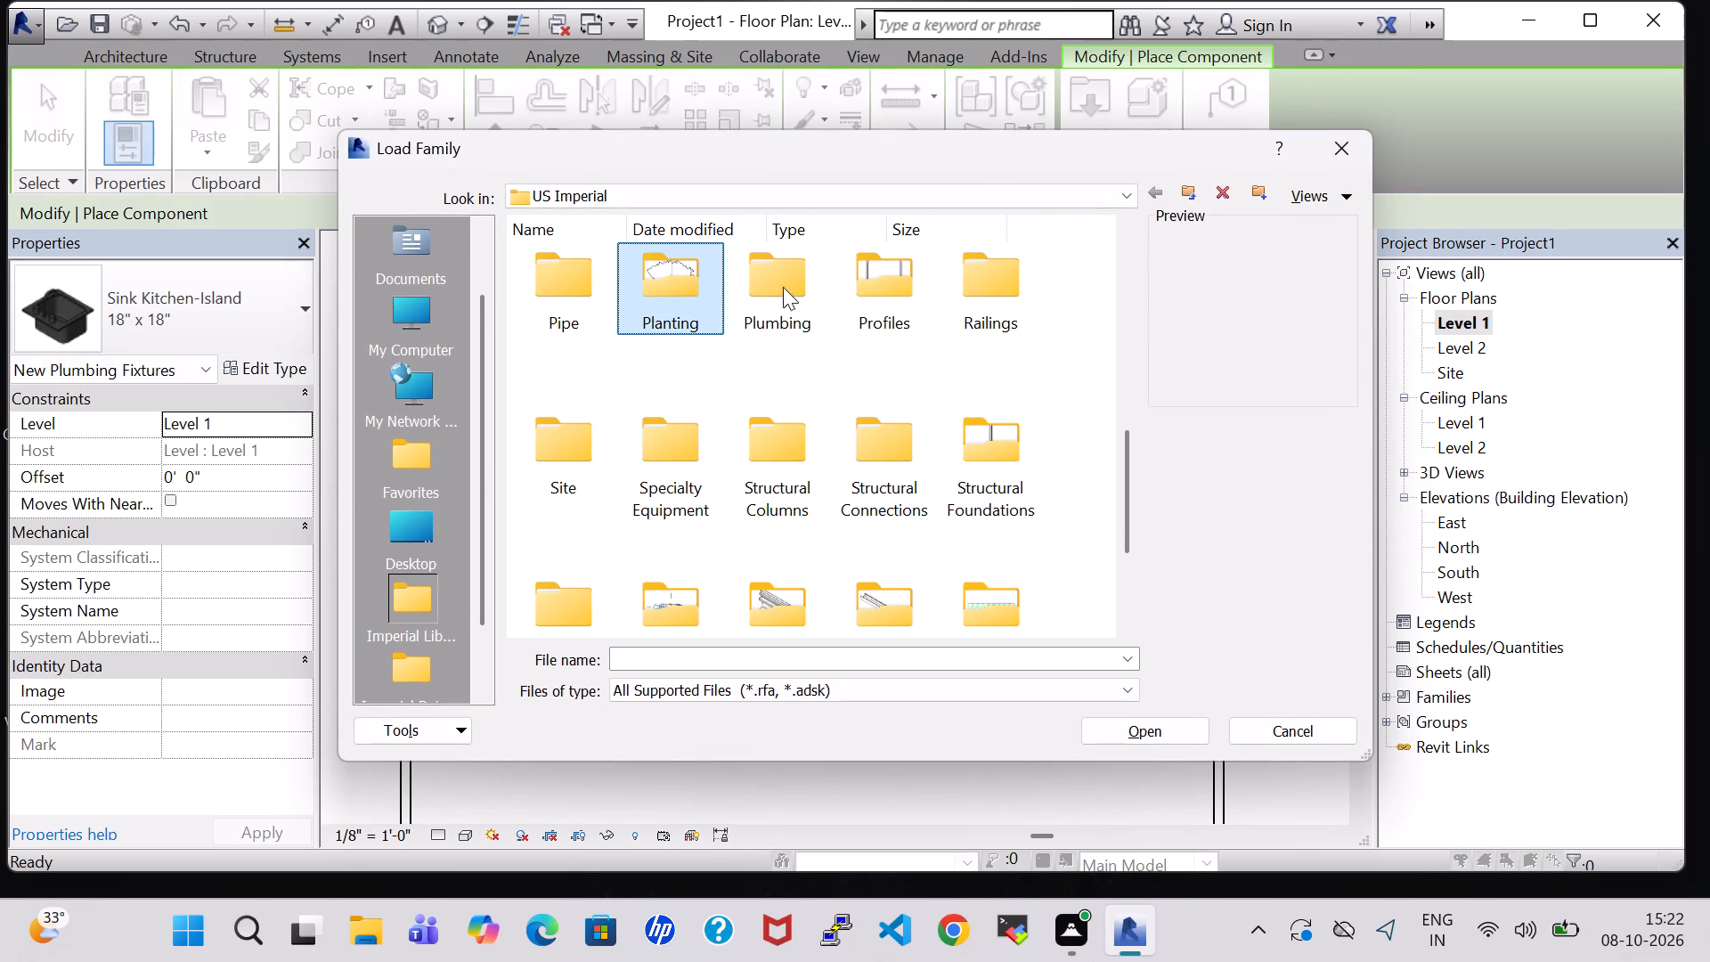
{"action": "double_click", "coordinate": [749, 274]}
{"action": "double_click", "coordinate": [607, 283]}
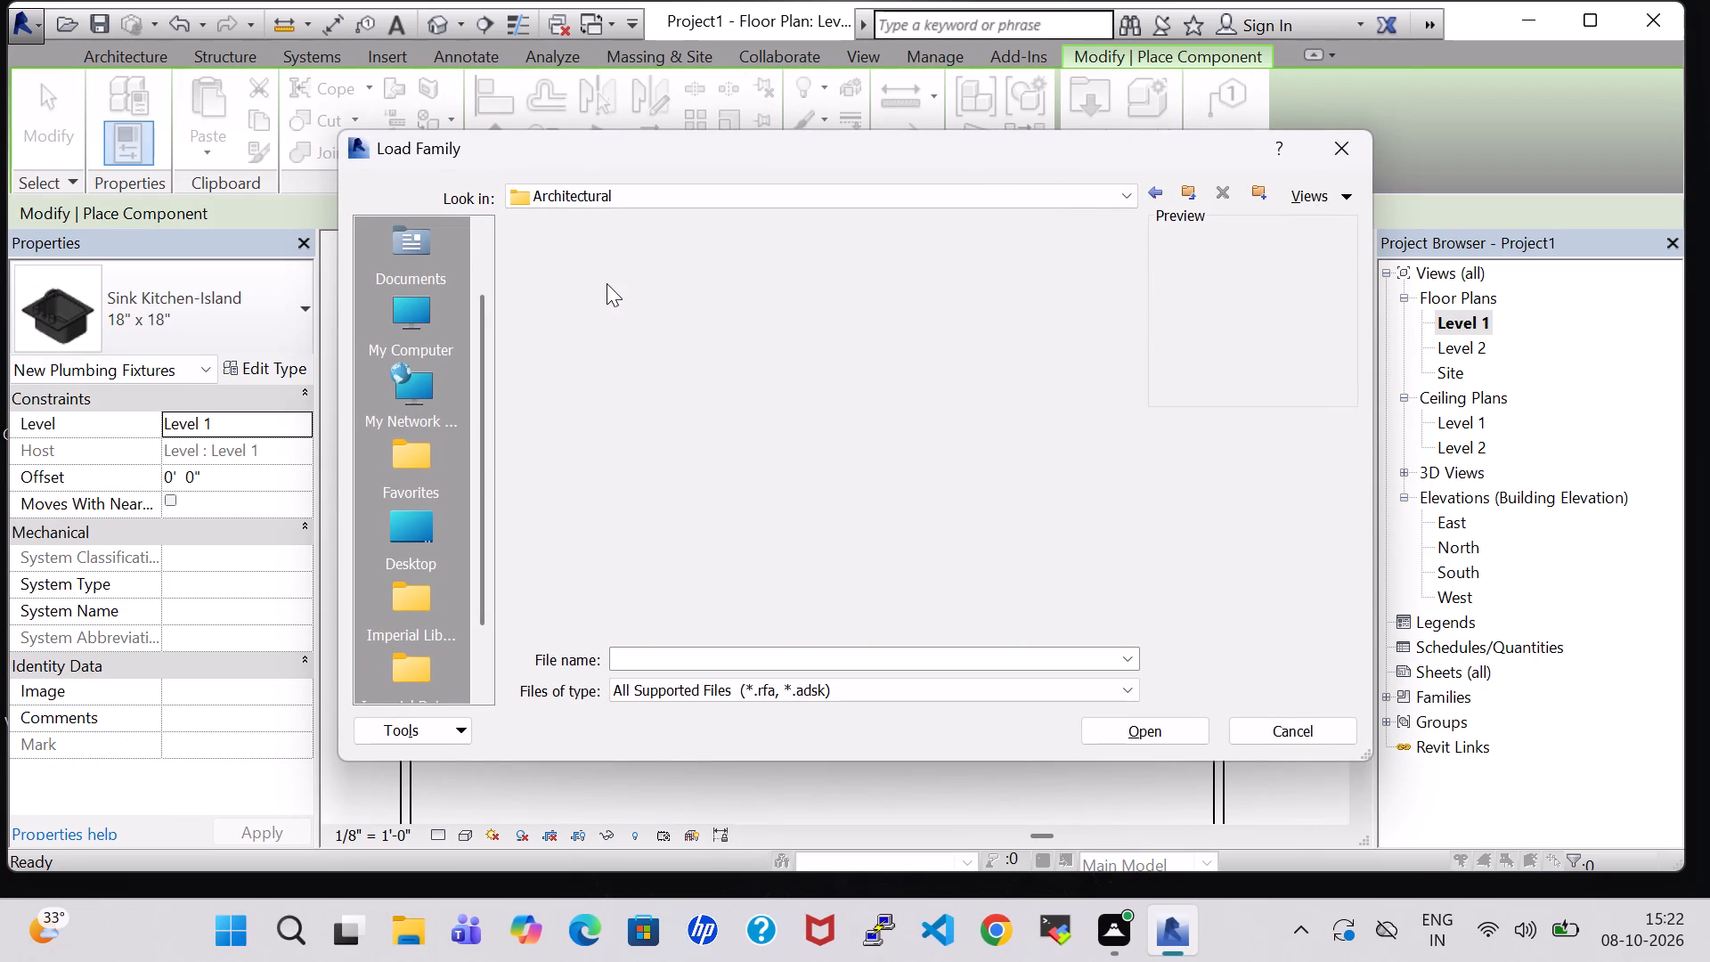
{"action": "double_click", "coordinate": [716, 323]}
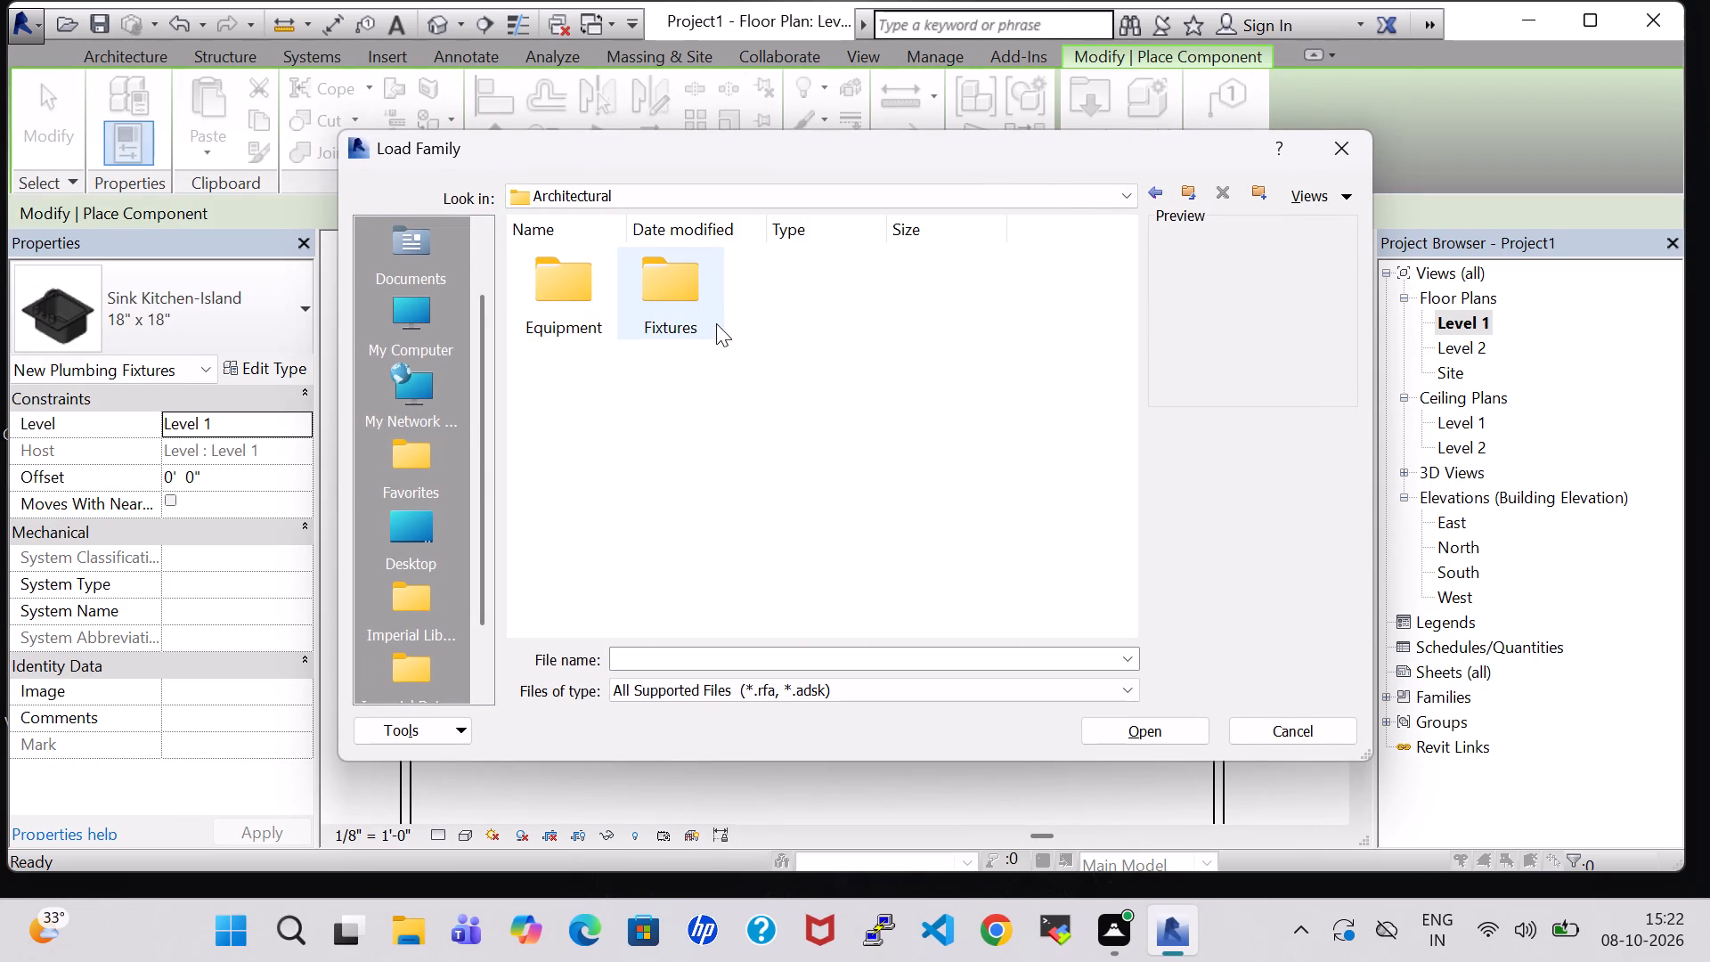
{"action": "double_click", "coordinate": [667, 283]}
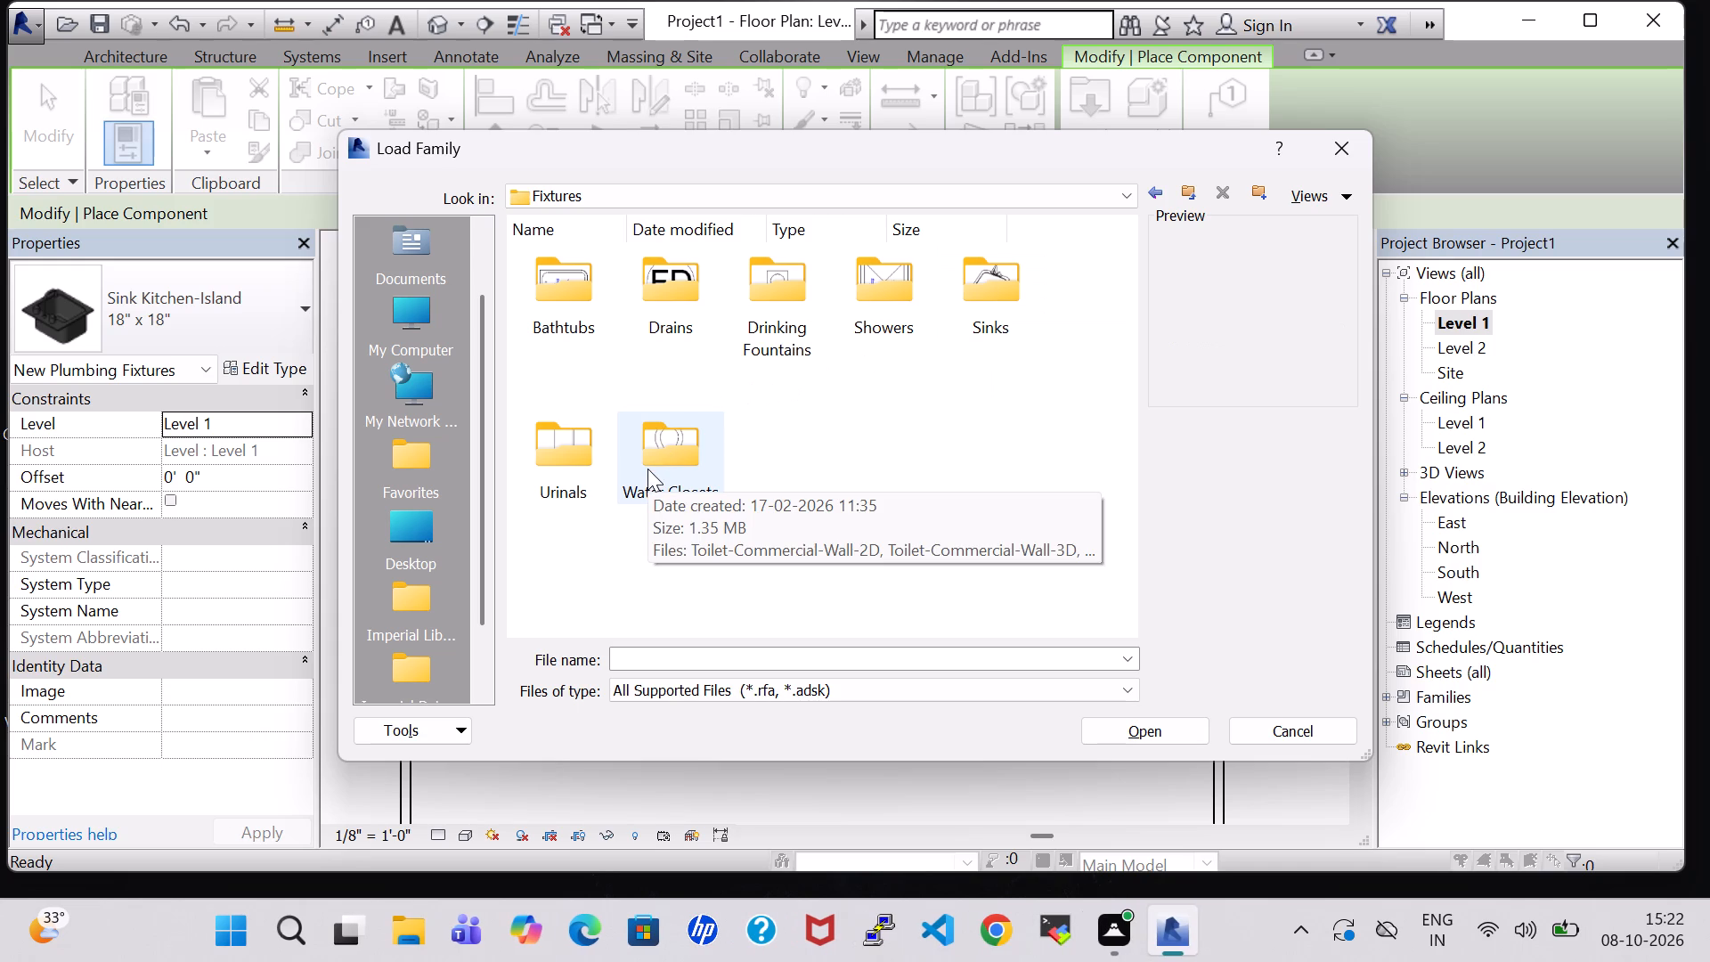
{"action": "double_click", "coordinate": [676, 455]}
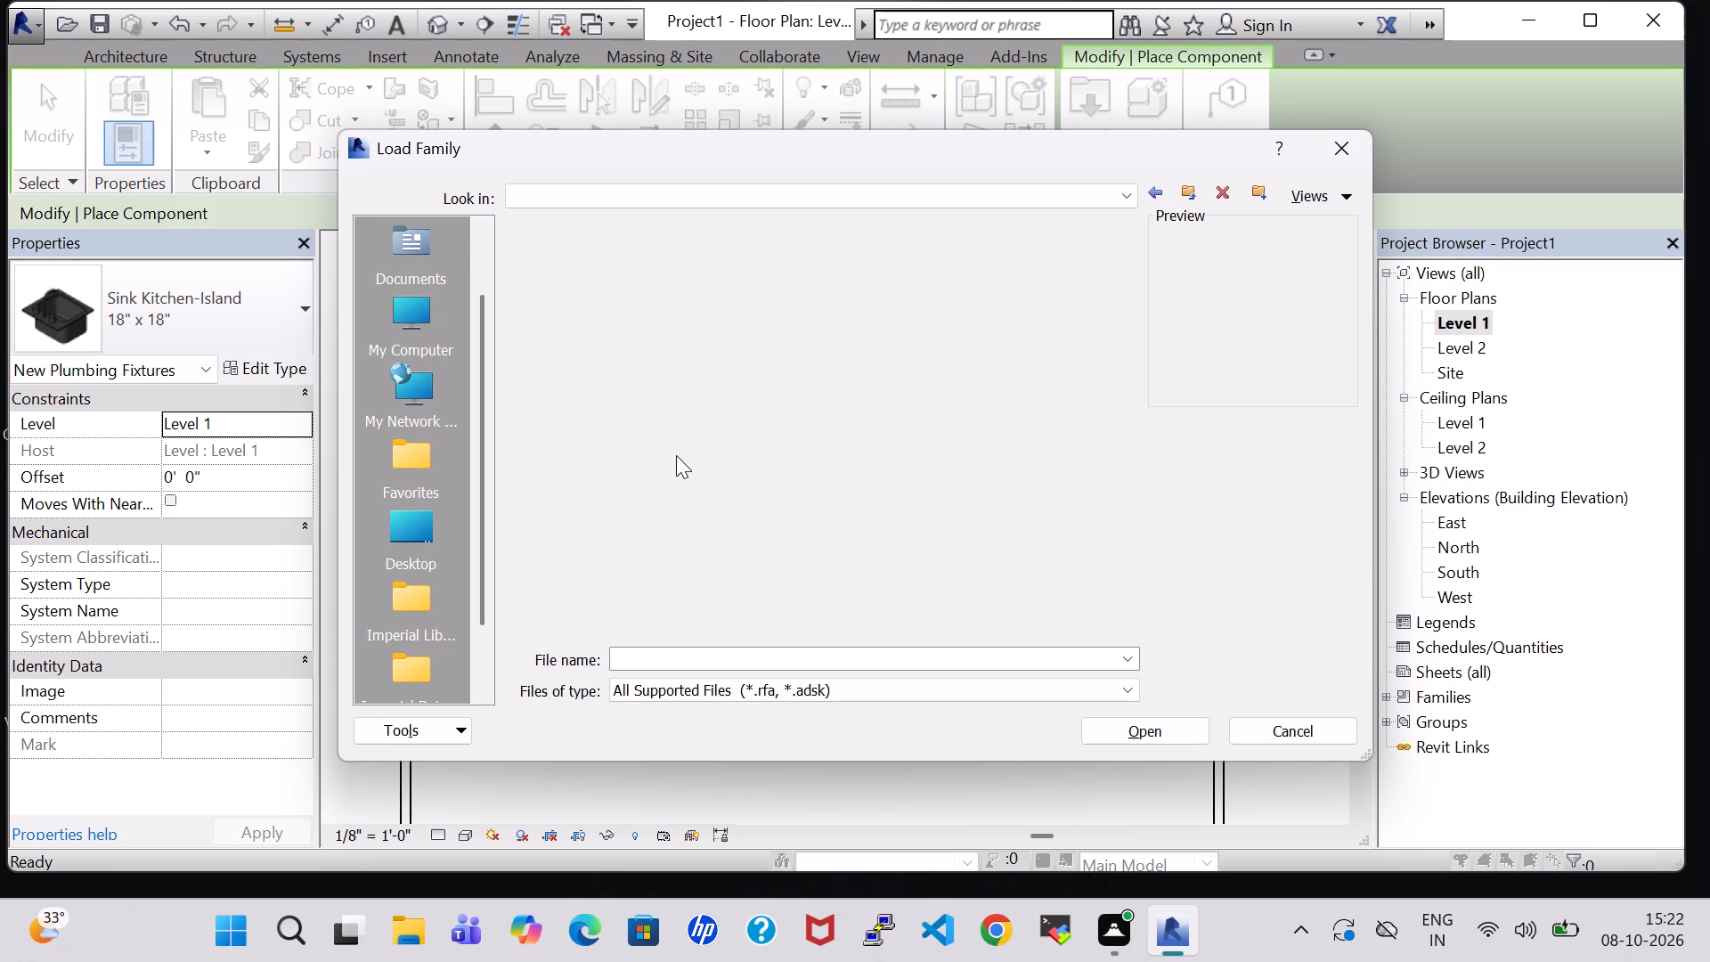
{"action": "left_click", "coordinate": [891, 276]}
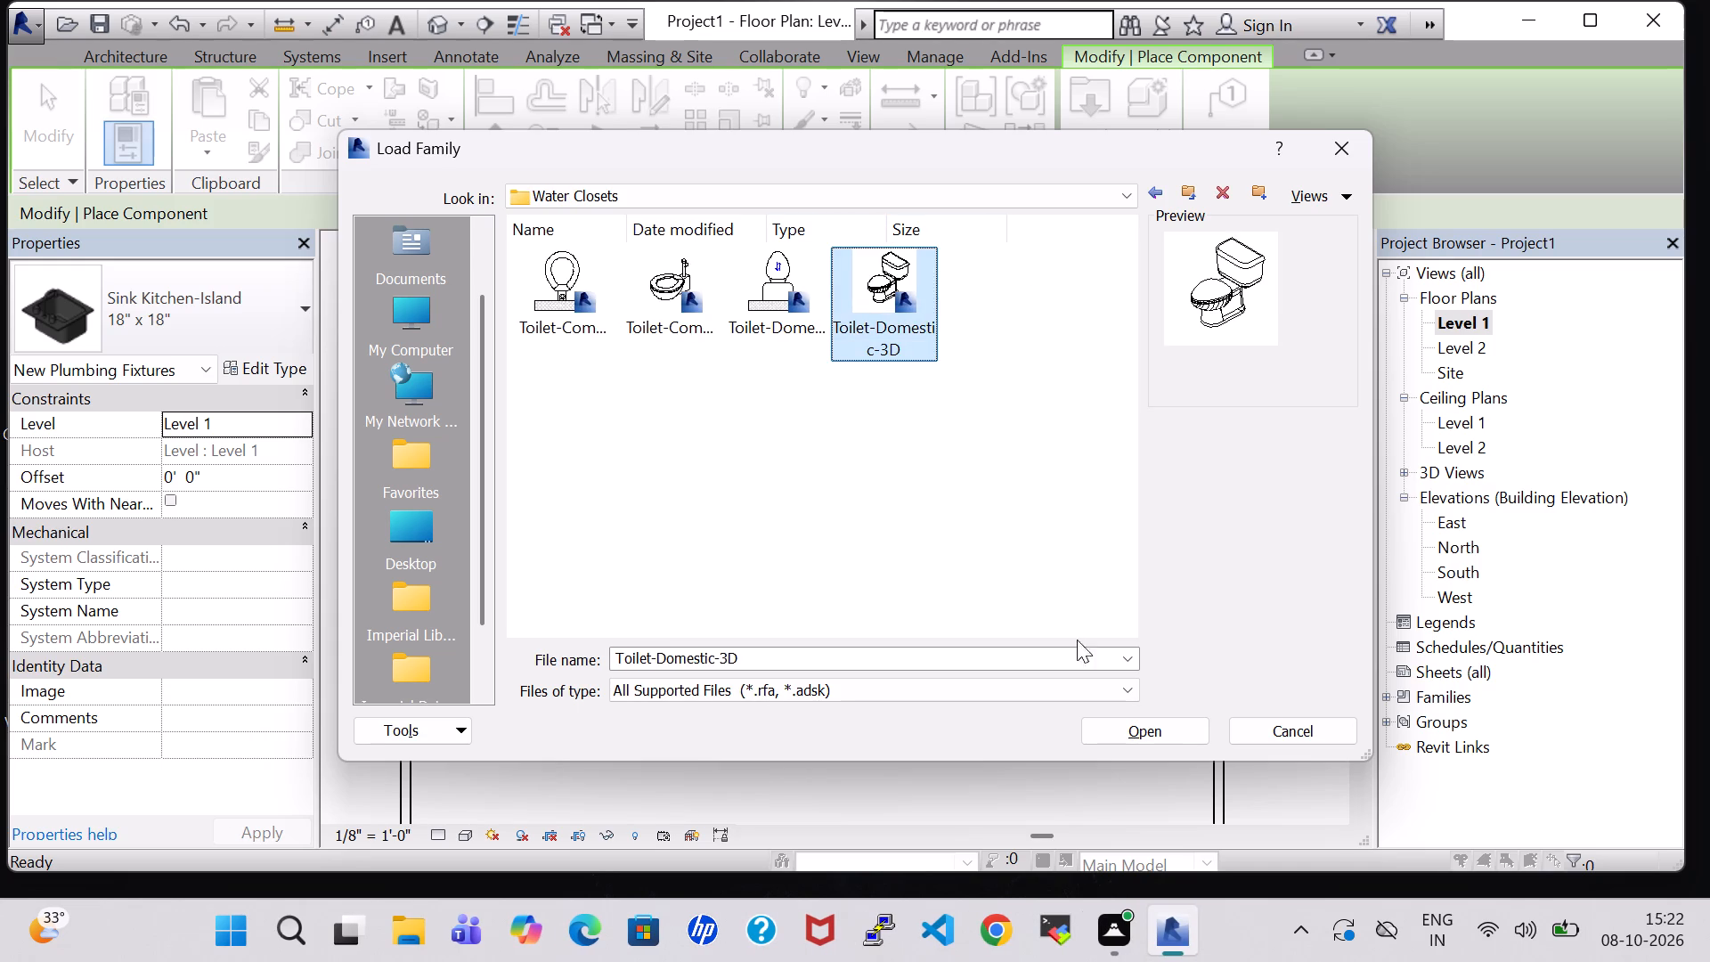
{"action": "left_click", "coordinate": [1180, 731]}
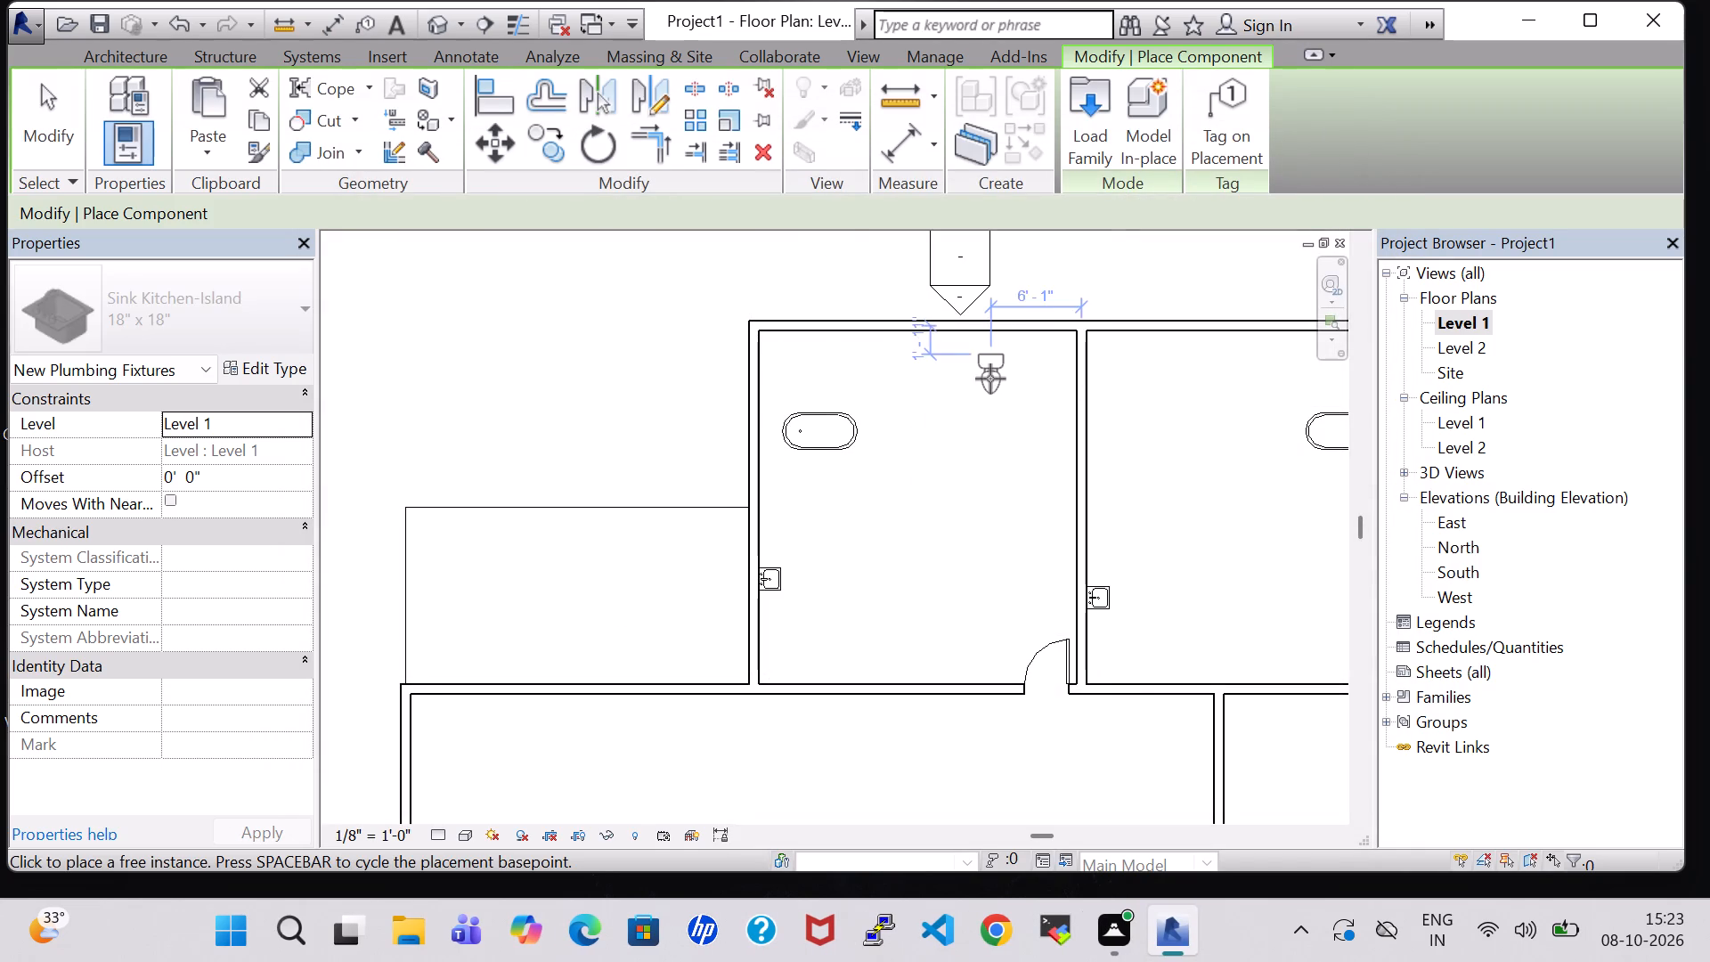
Place a toilet against the west wall of each projection room, tank to the wall, aligned about 11' 11" south of the north wall.
{"action": "key", "text": "space"}
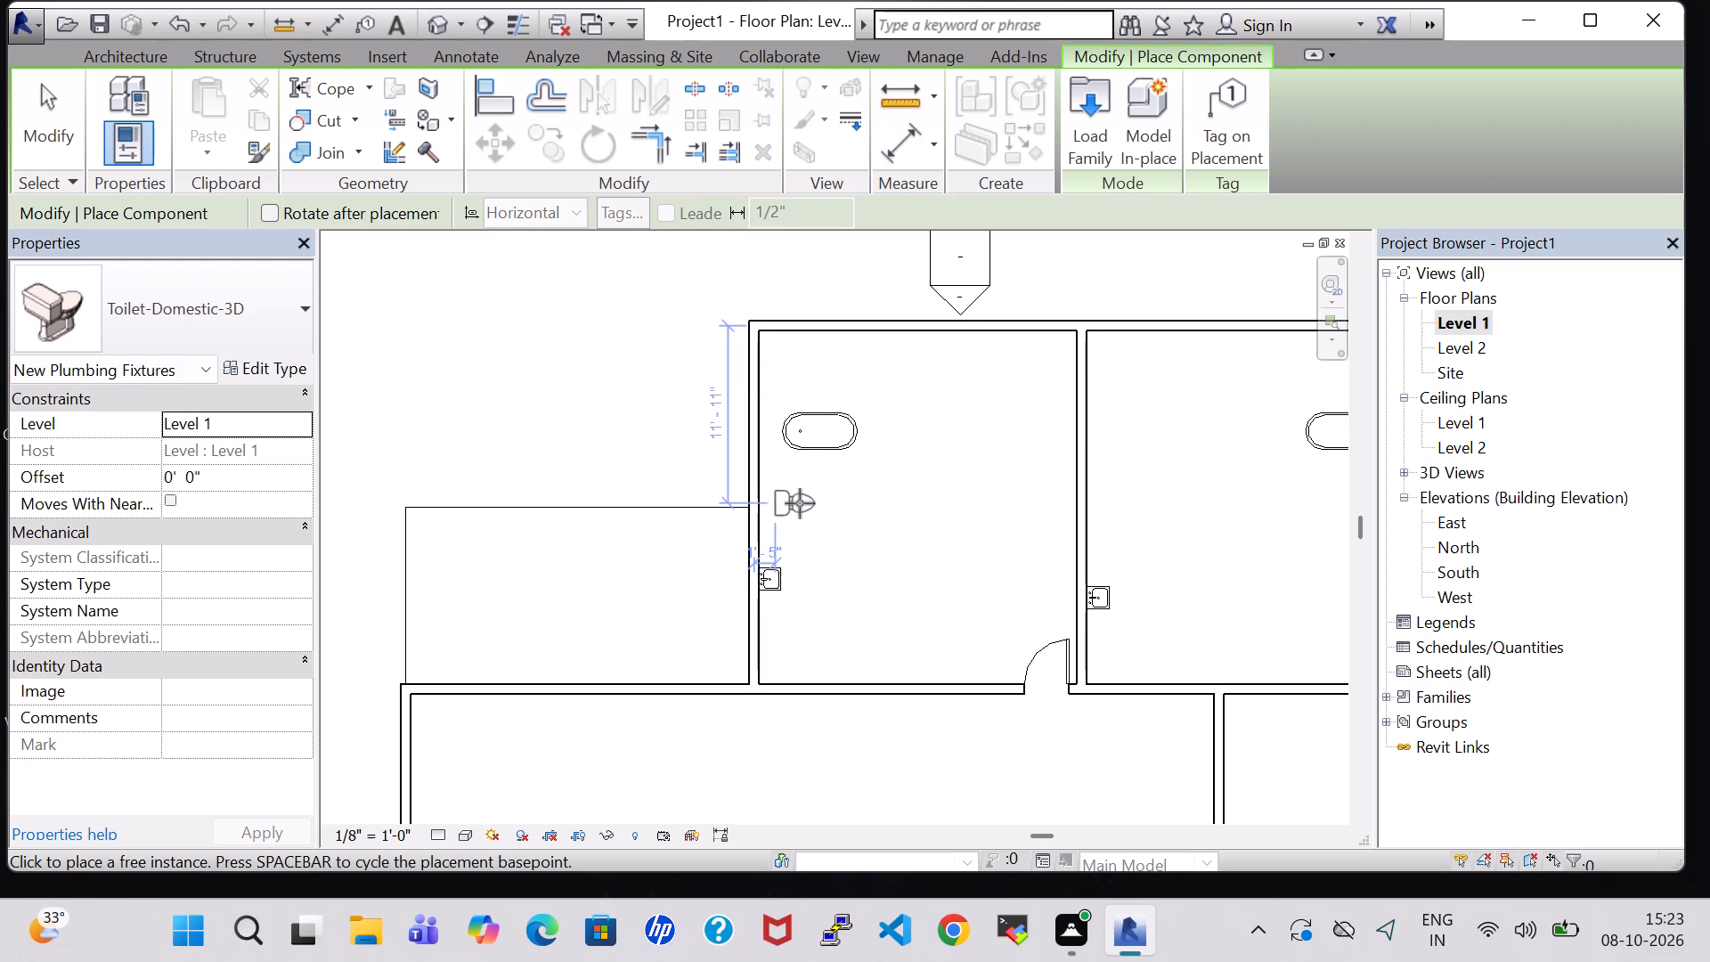
{"action": "left_click", "coordinate": [793, 503]}
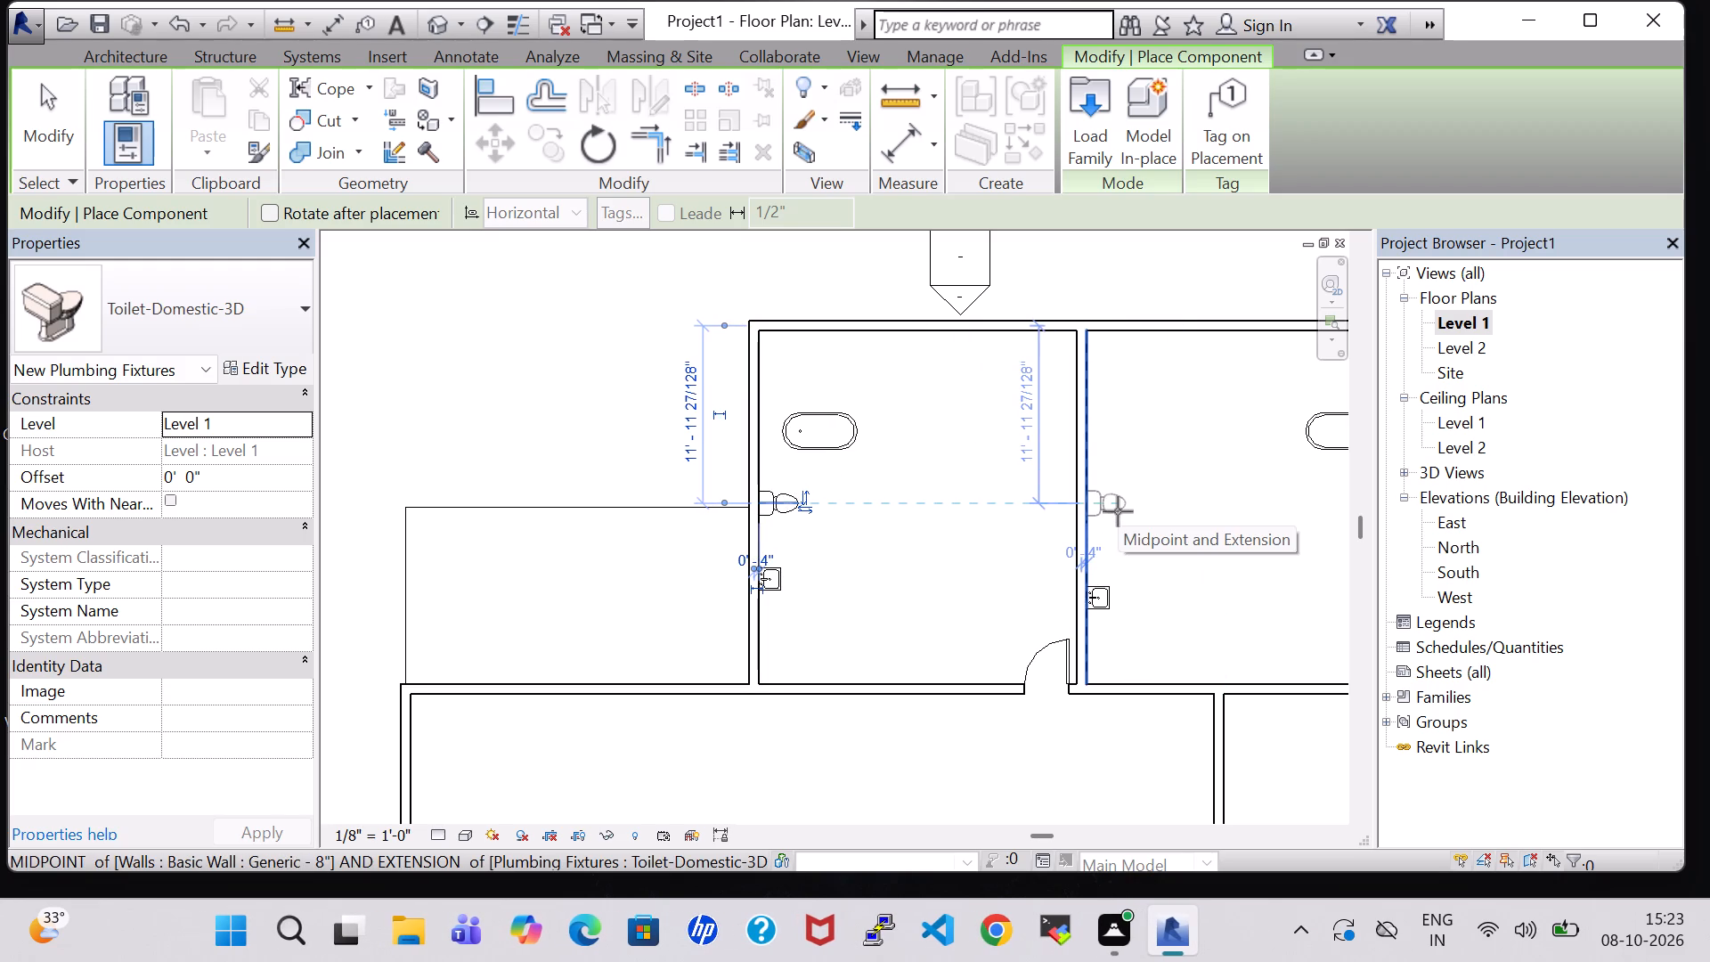
{"action": "left_click", "coordinate": [1118, 511]}
{"action": "key", "text": "Escape"}
{"action": "key", "text": "Escape"}
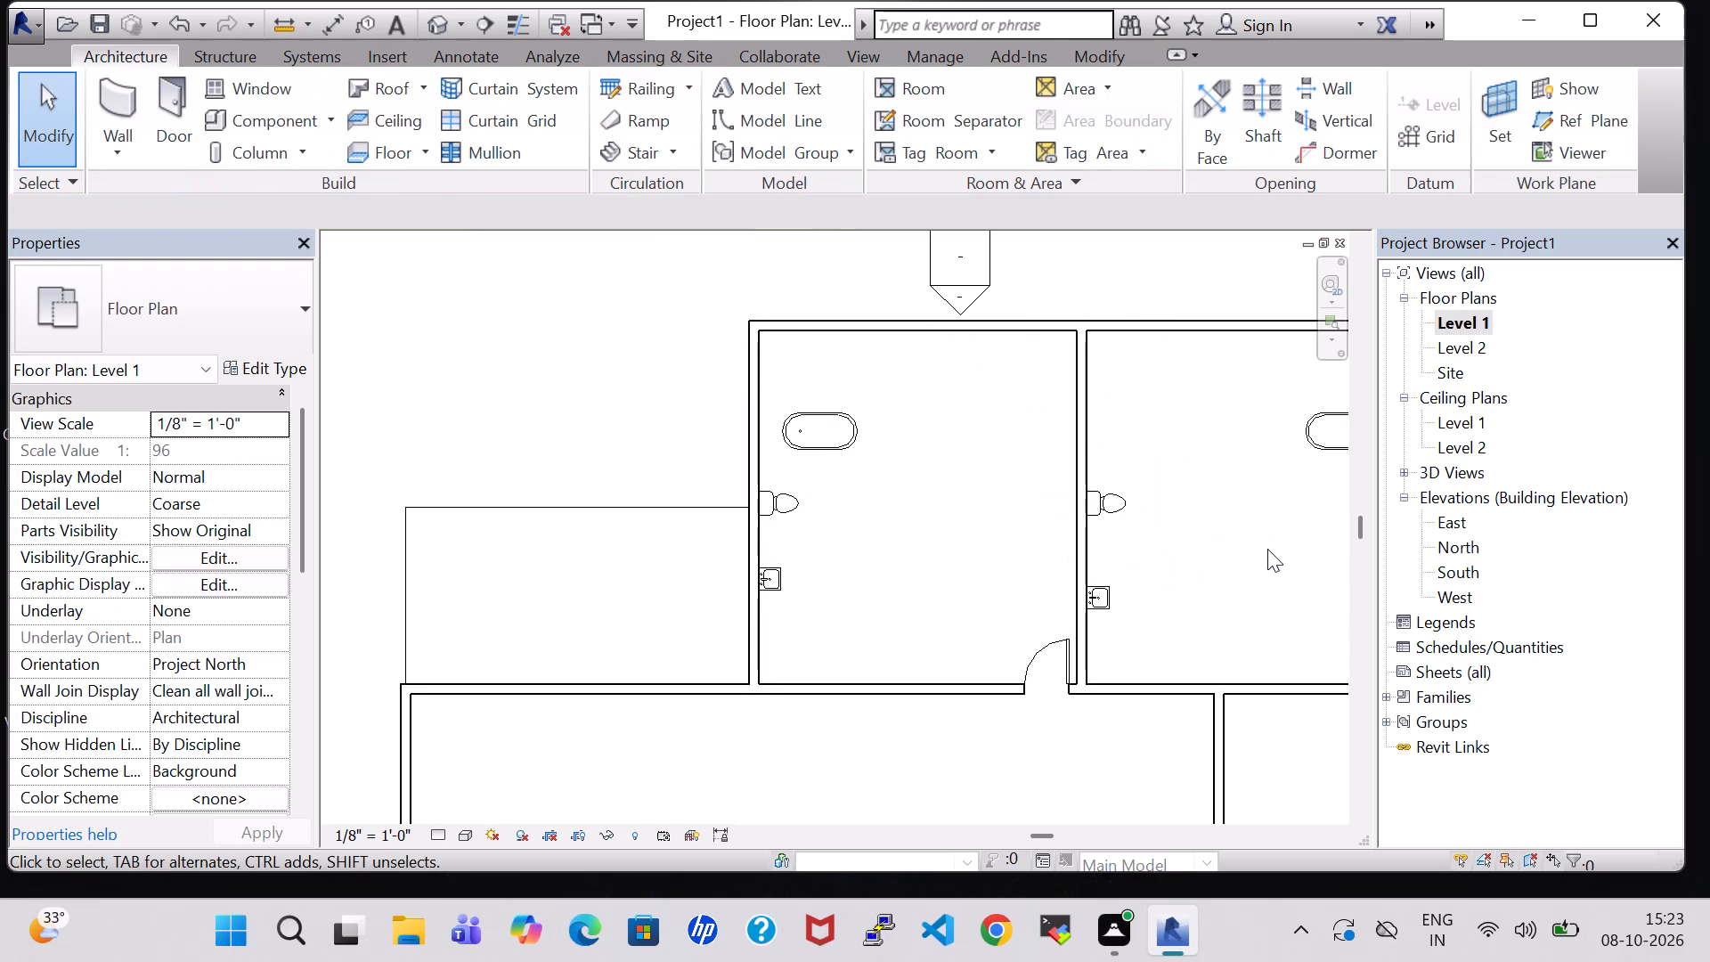
Load the Floor Drain-2D component family from the US Imperial library's architectural plumbing fixtures, Drains folder.
{"action": "scroll", "coordinate": [1267, 549], "scroll_direction": "down", "scroll_amount": 4}
{"action": "middle_click_drag", "start_coordinate": [1267, 549], "coordinate": [1098, 549]}
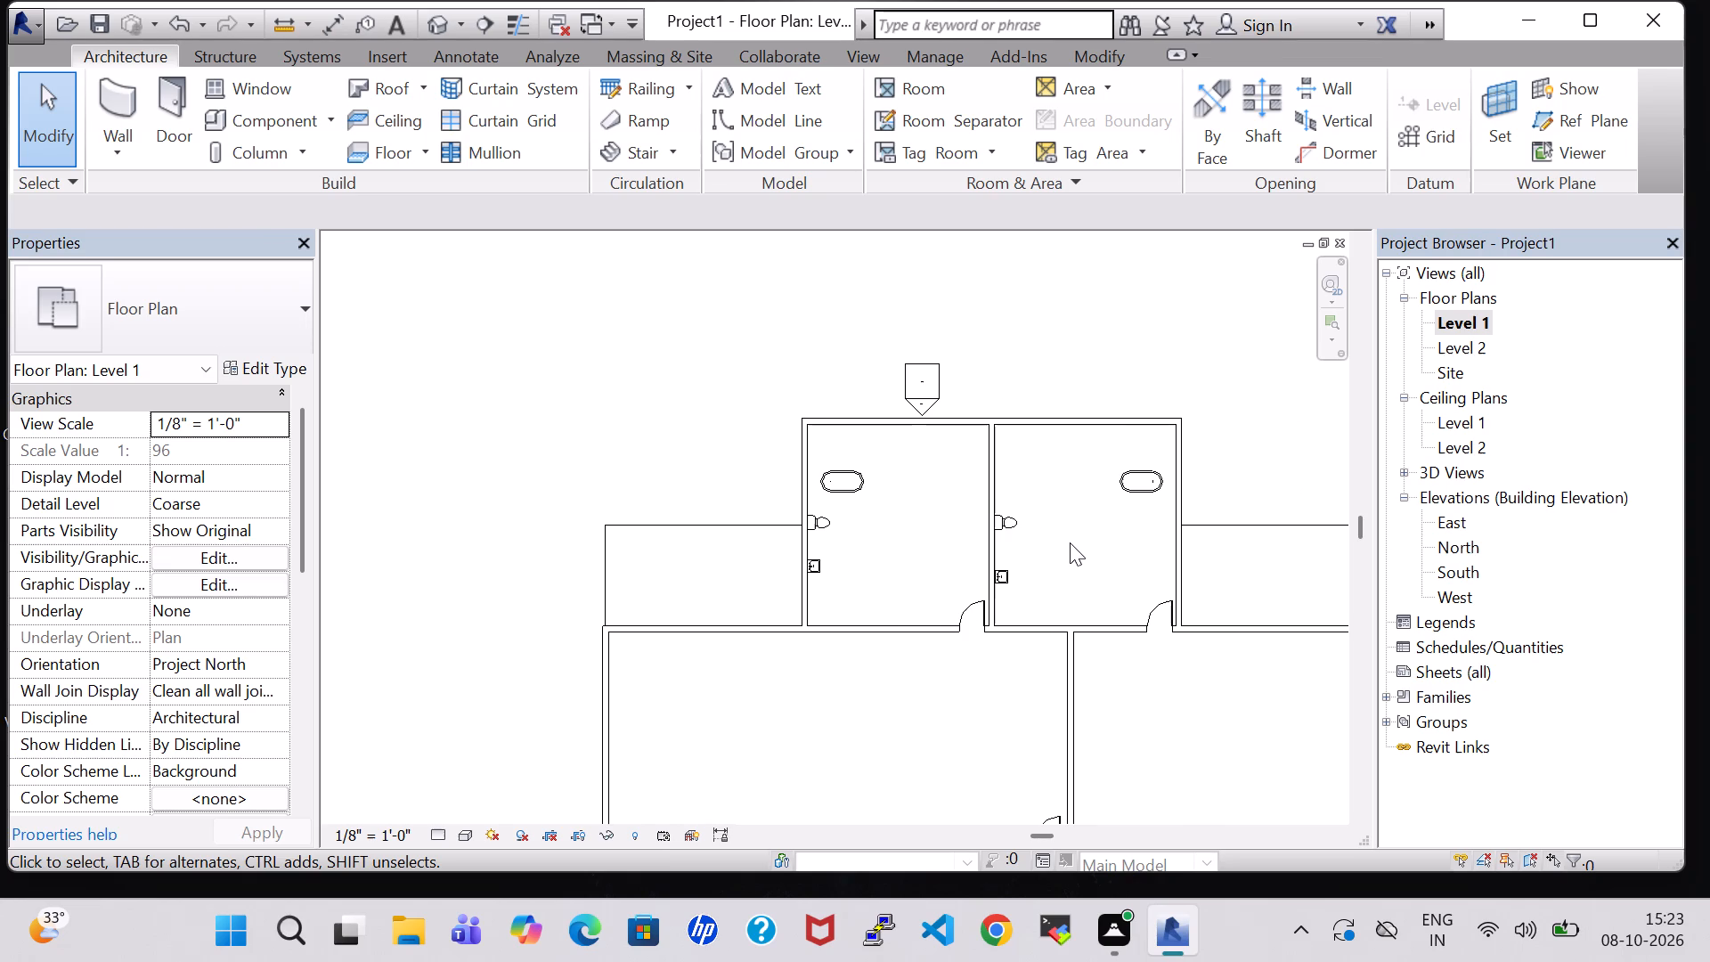
{"action": "left_click", "coordinate": [314, 111]}
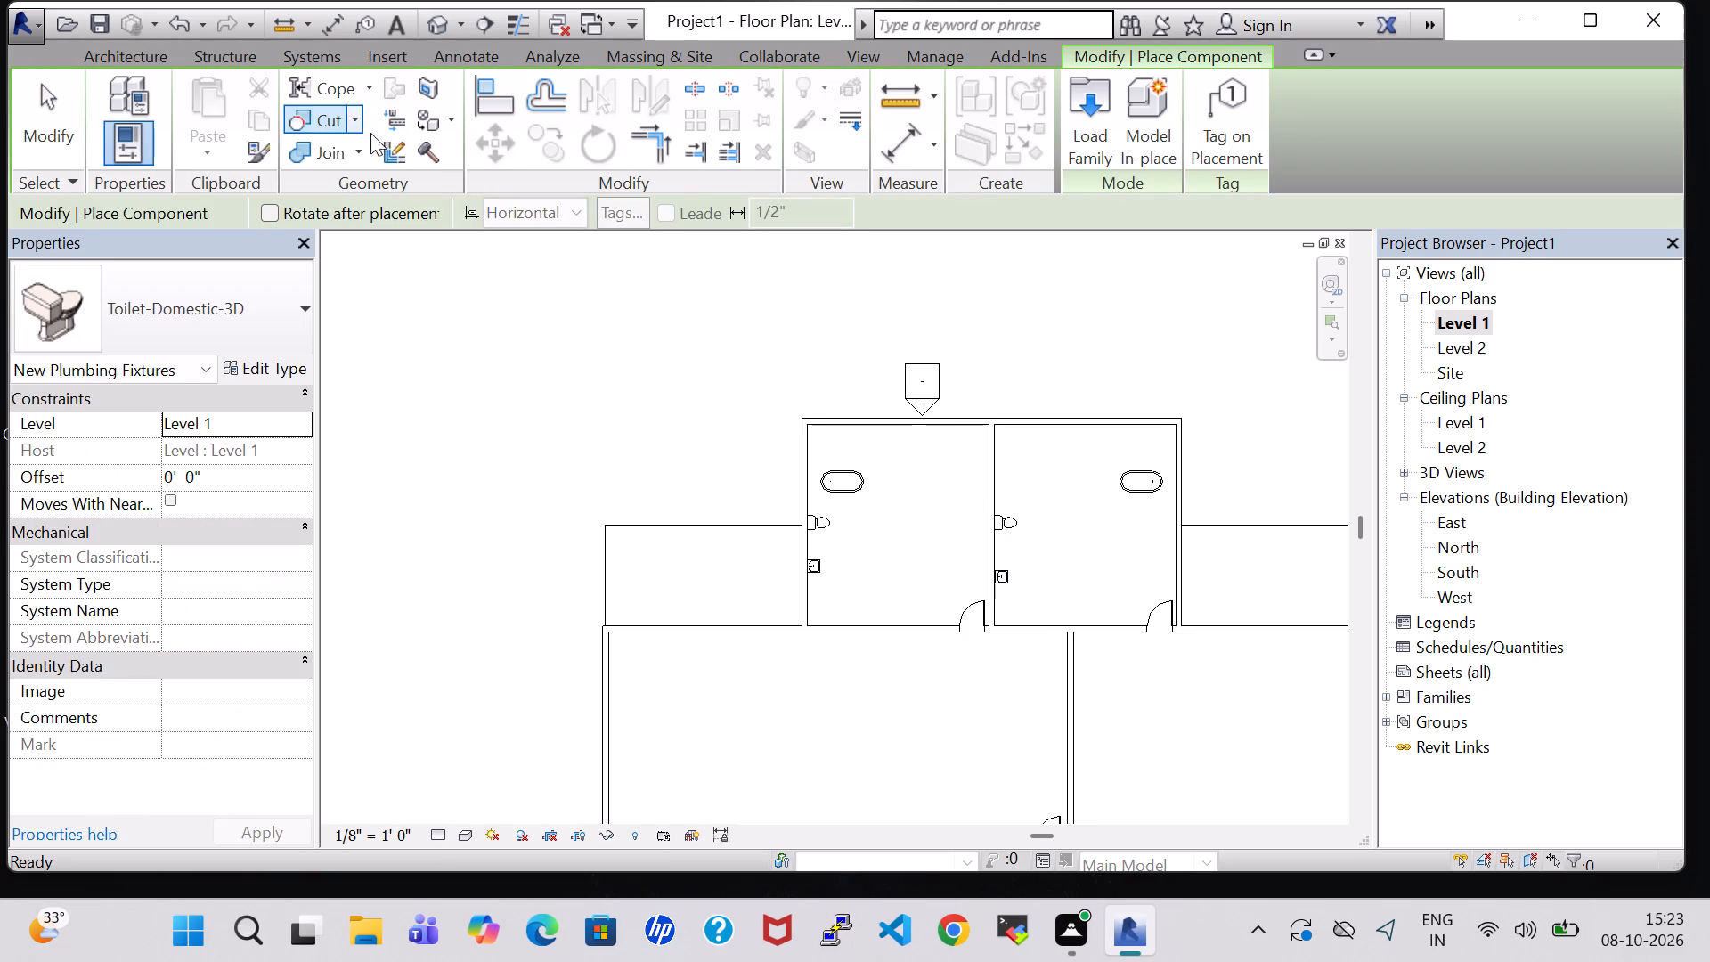
{"action": "left_click", "coordinate": [1079, 136]}
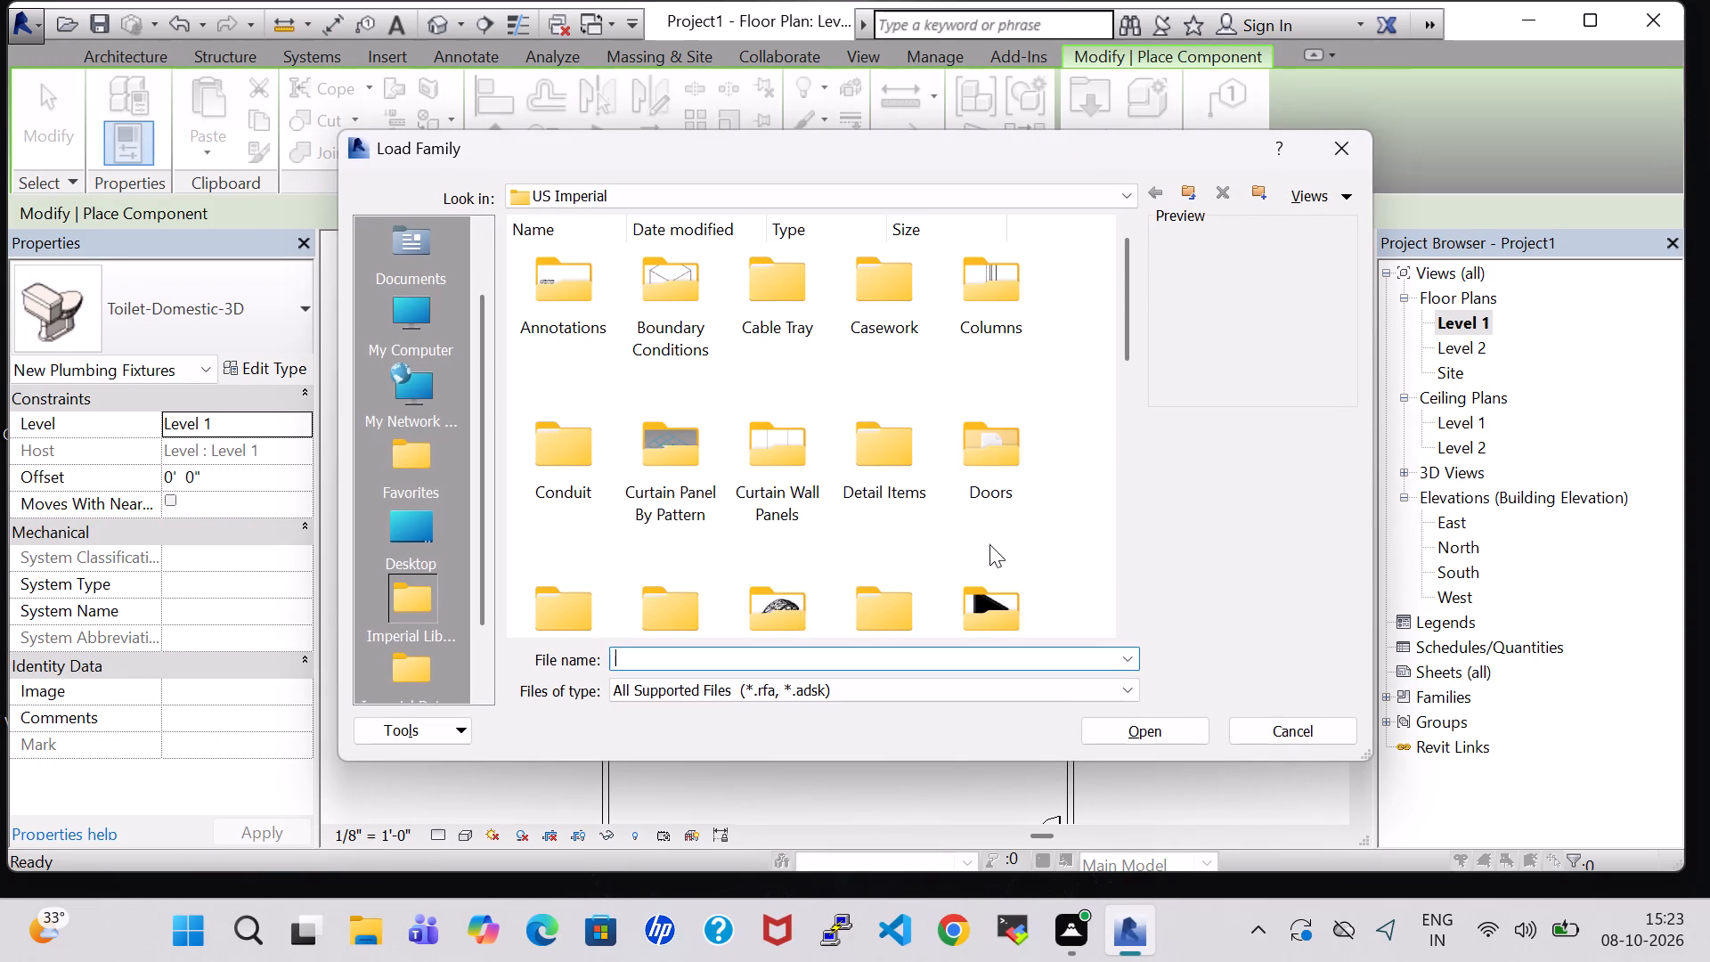
{"action": "scroll", "coordinate": [986, 513], "scroll_direction": "down", "scroll_amount": 2}
{"action": "scroll", "coordinate": [986, 513], "scroll_direction": "up", "scroll_amount": 1}
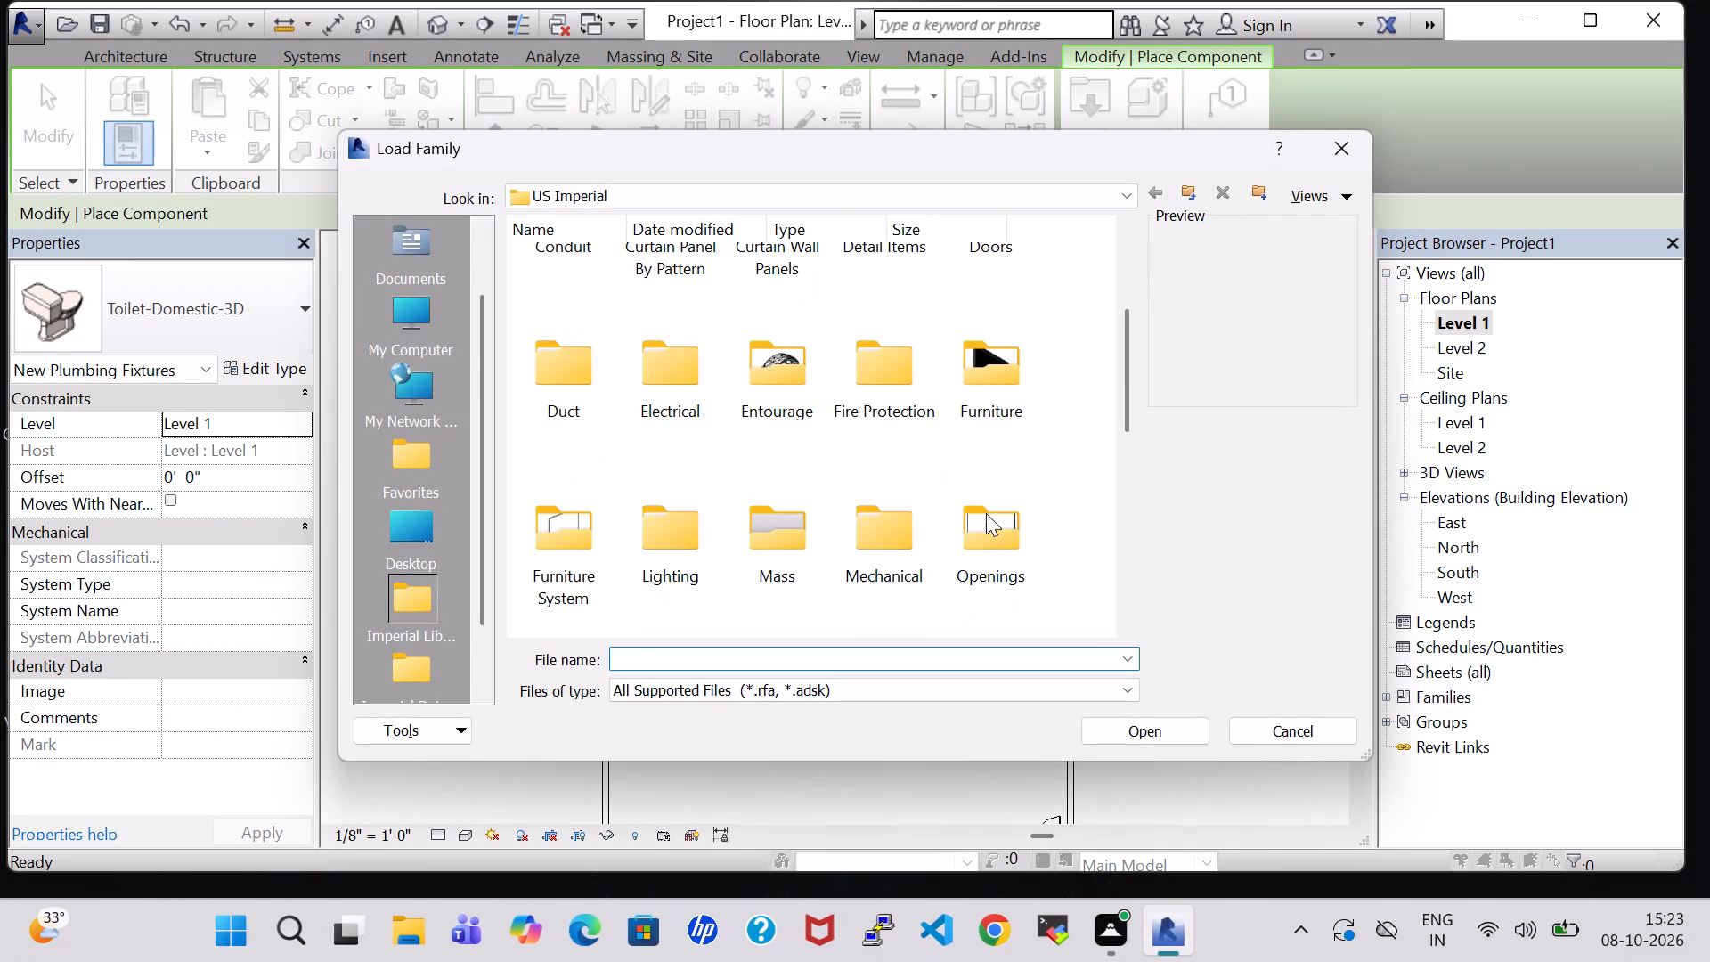
{"action": "left_click", "coordinate": [802, 564]}
{"action": "left_click", "coordinate": [802, 564]}
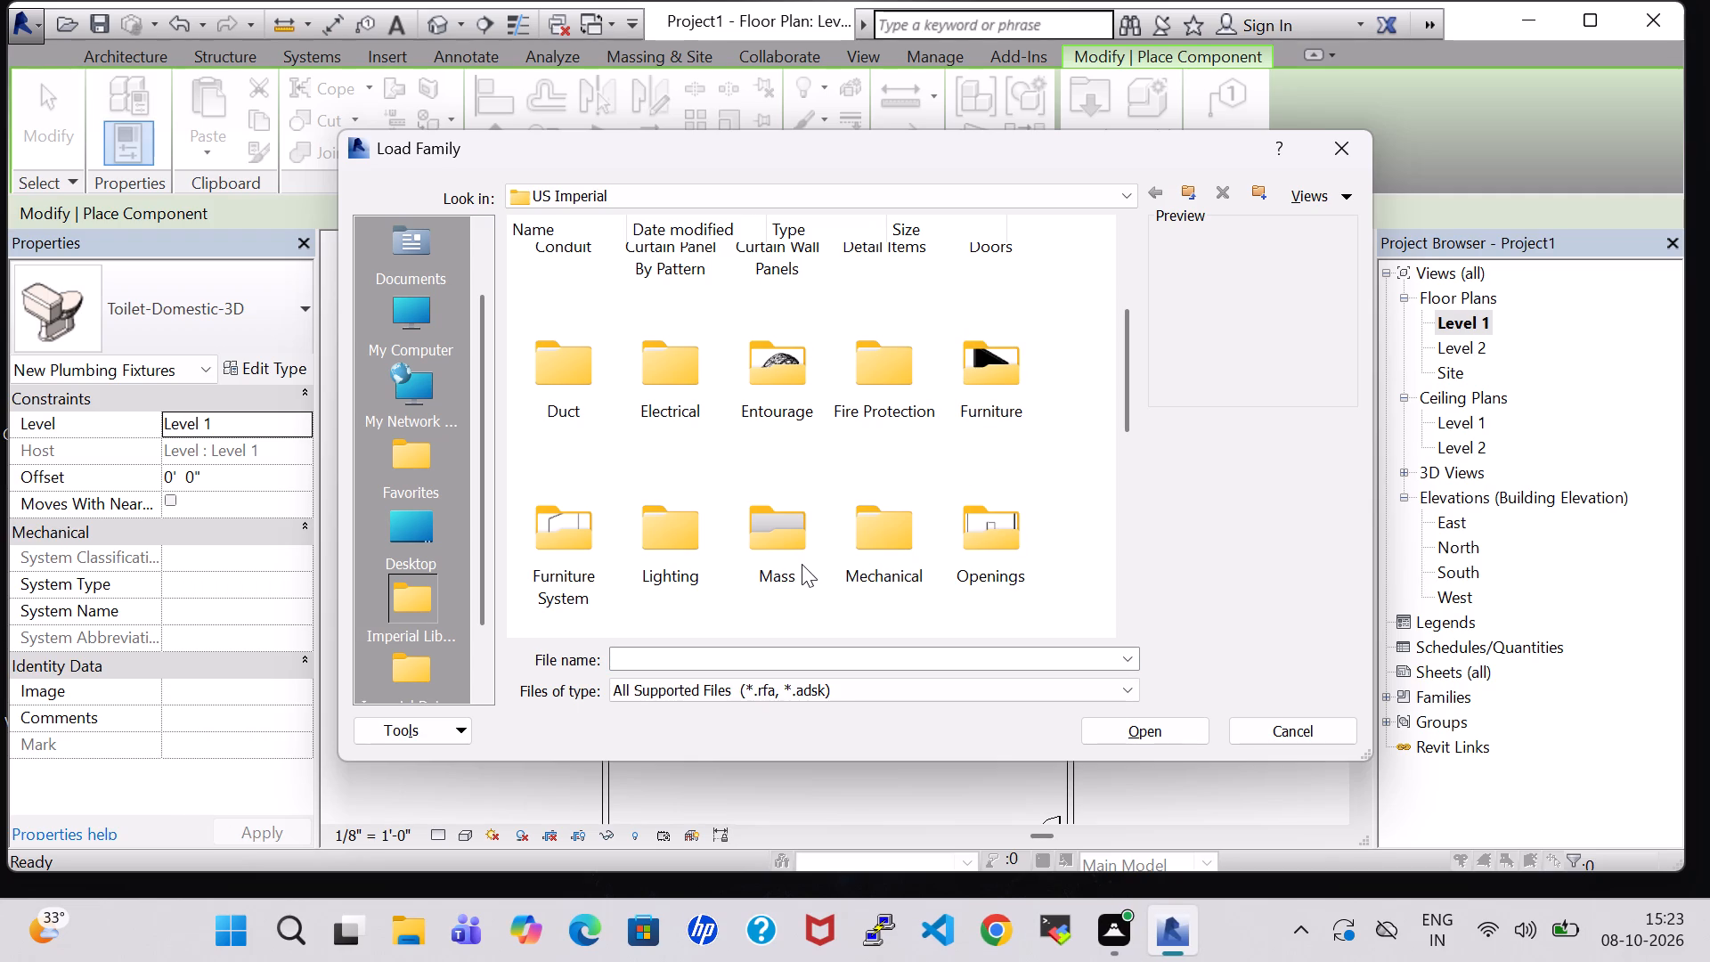
{"action": "left_click", "coordinate": [776, 523]}
{"action": "type", "text": "pl"}
{"action": "double_click", "coordinate": [788, 325]}
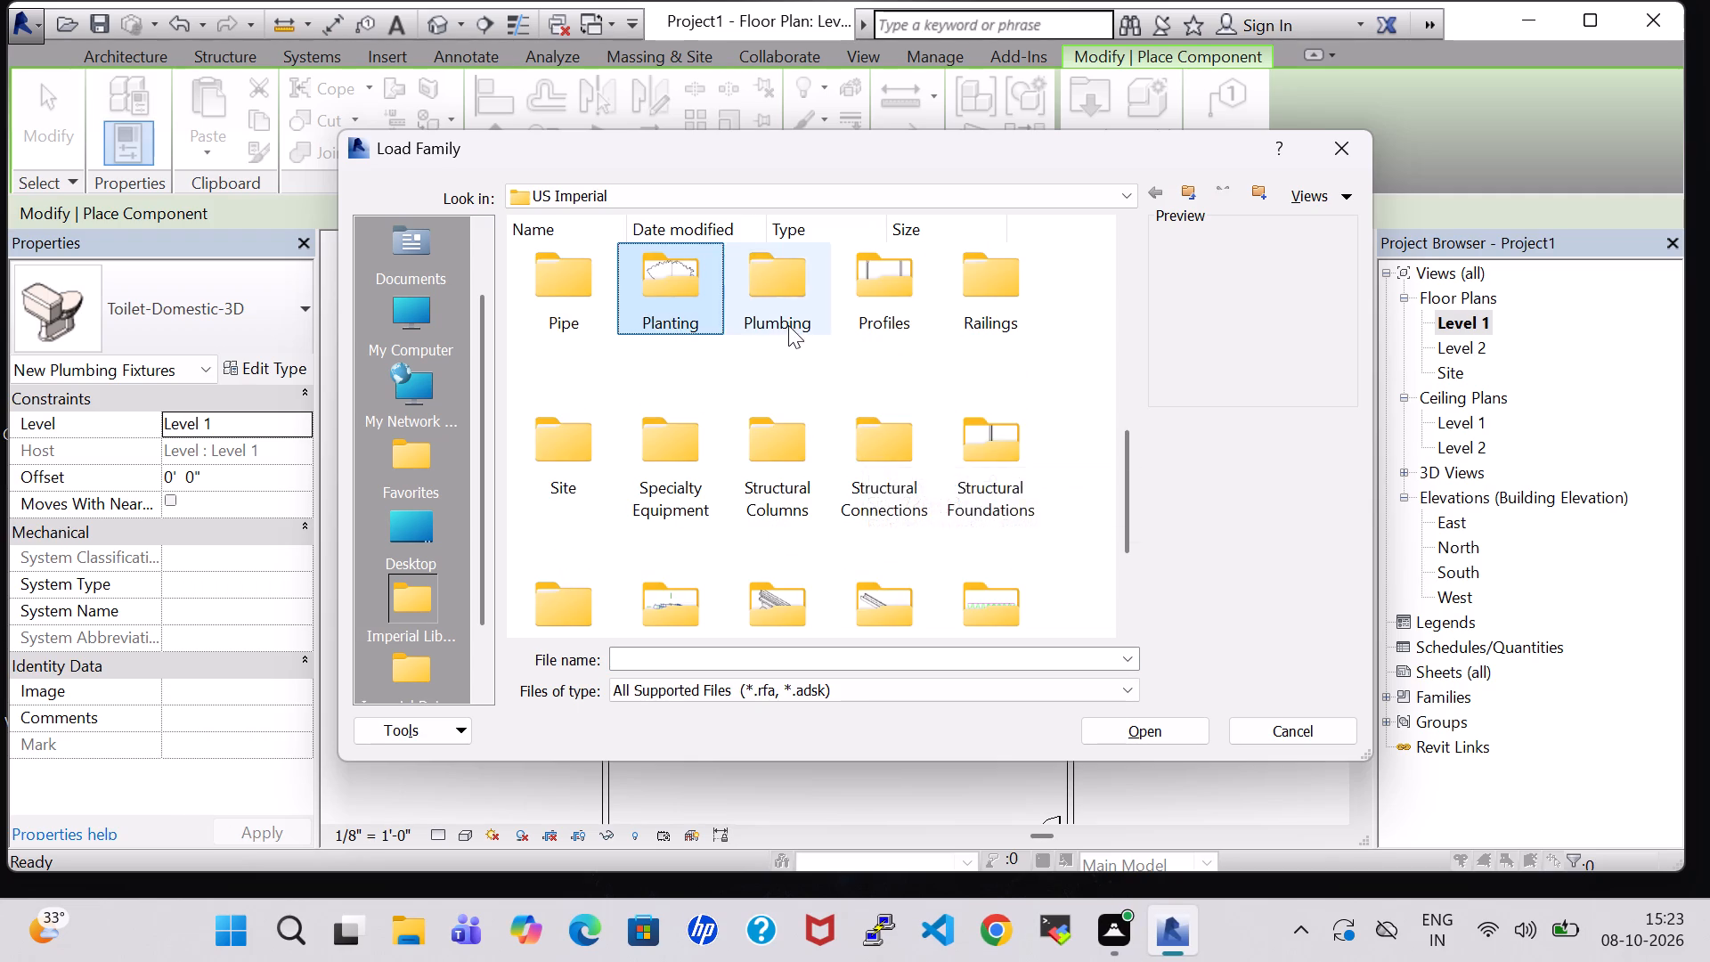
{"action": "double_click", "coordinate": [566, 288]}
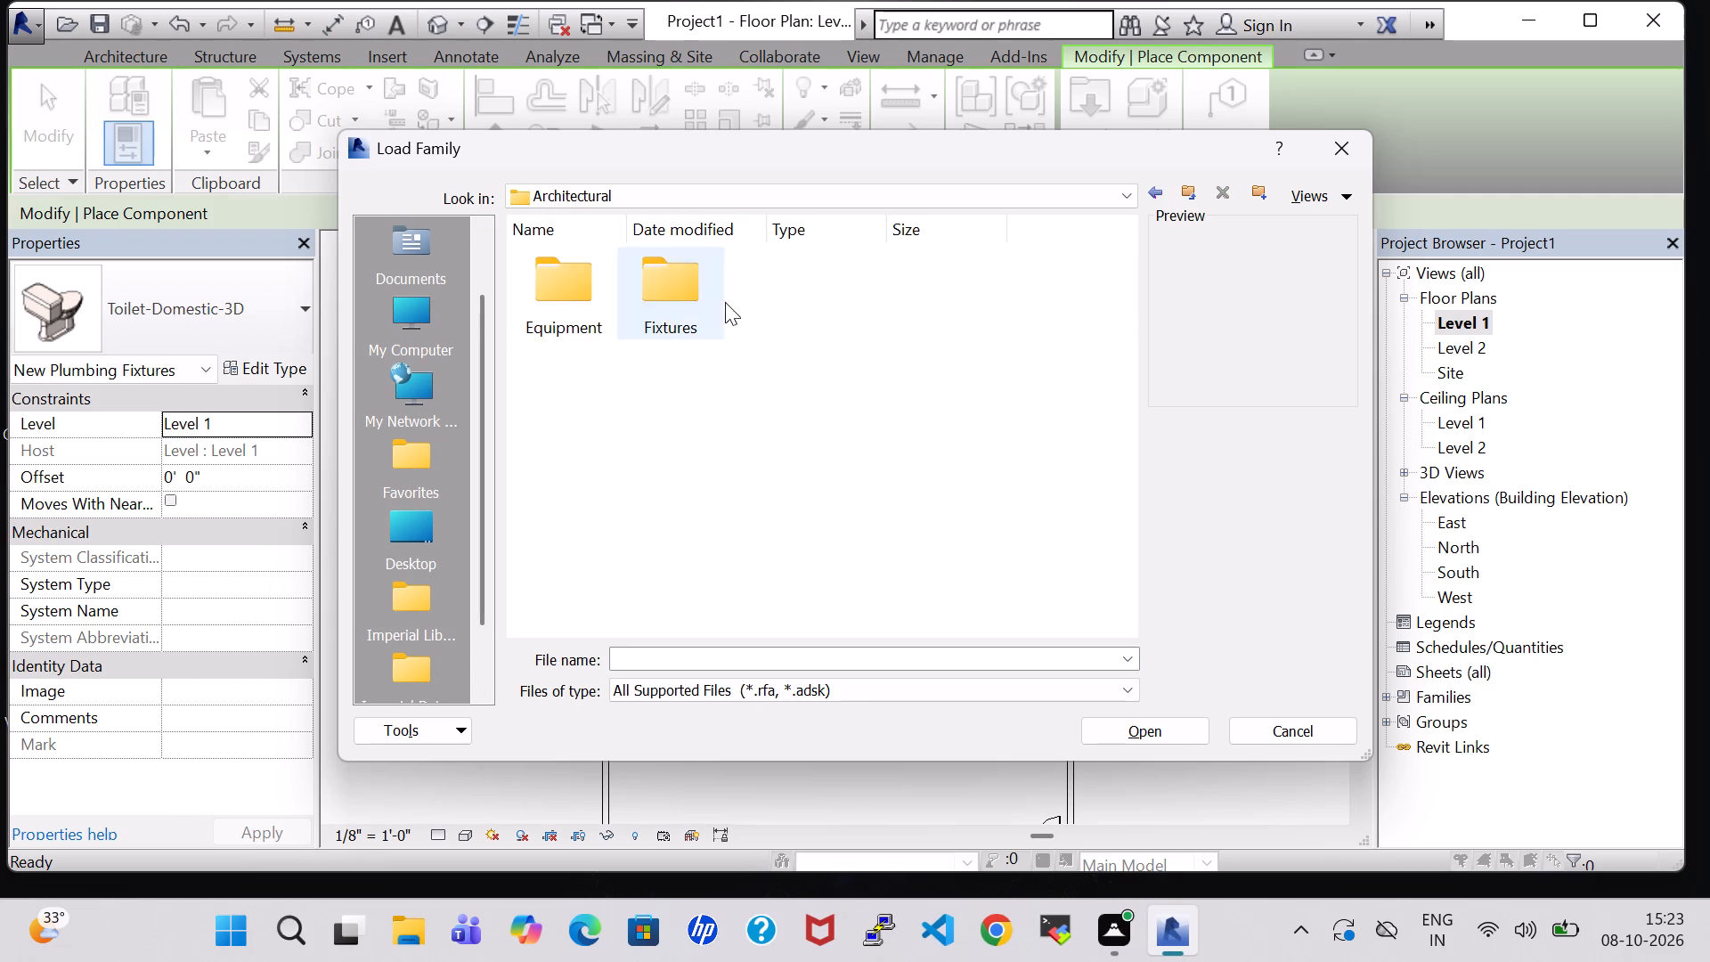
{"action": "double_click", "coordinate": [645, 306]}
{"action": "double_click", "coordinate": [660, 306]}
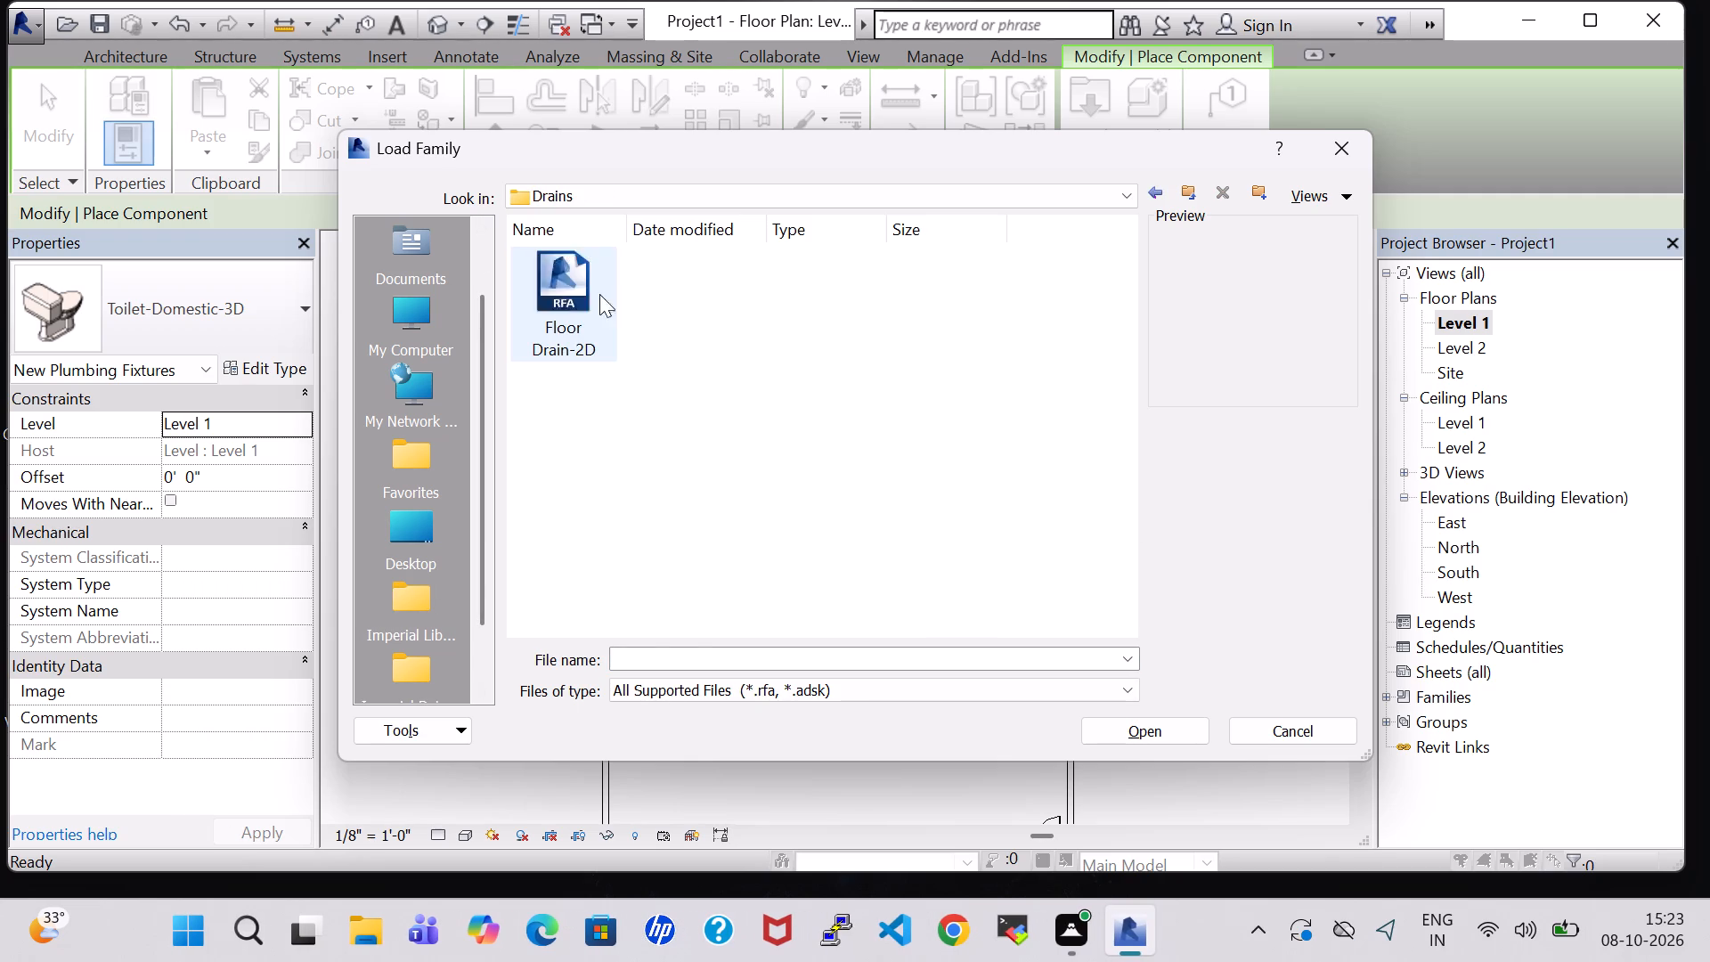
{"action": "left_click", "coordinate": [560, 282]}
{"action": "left_click", "coordinate": [1189, 725]}
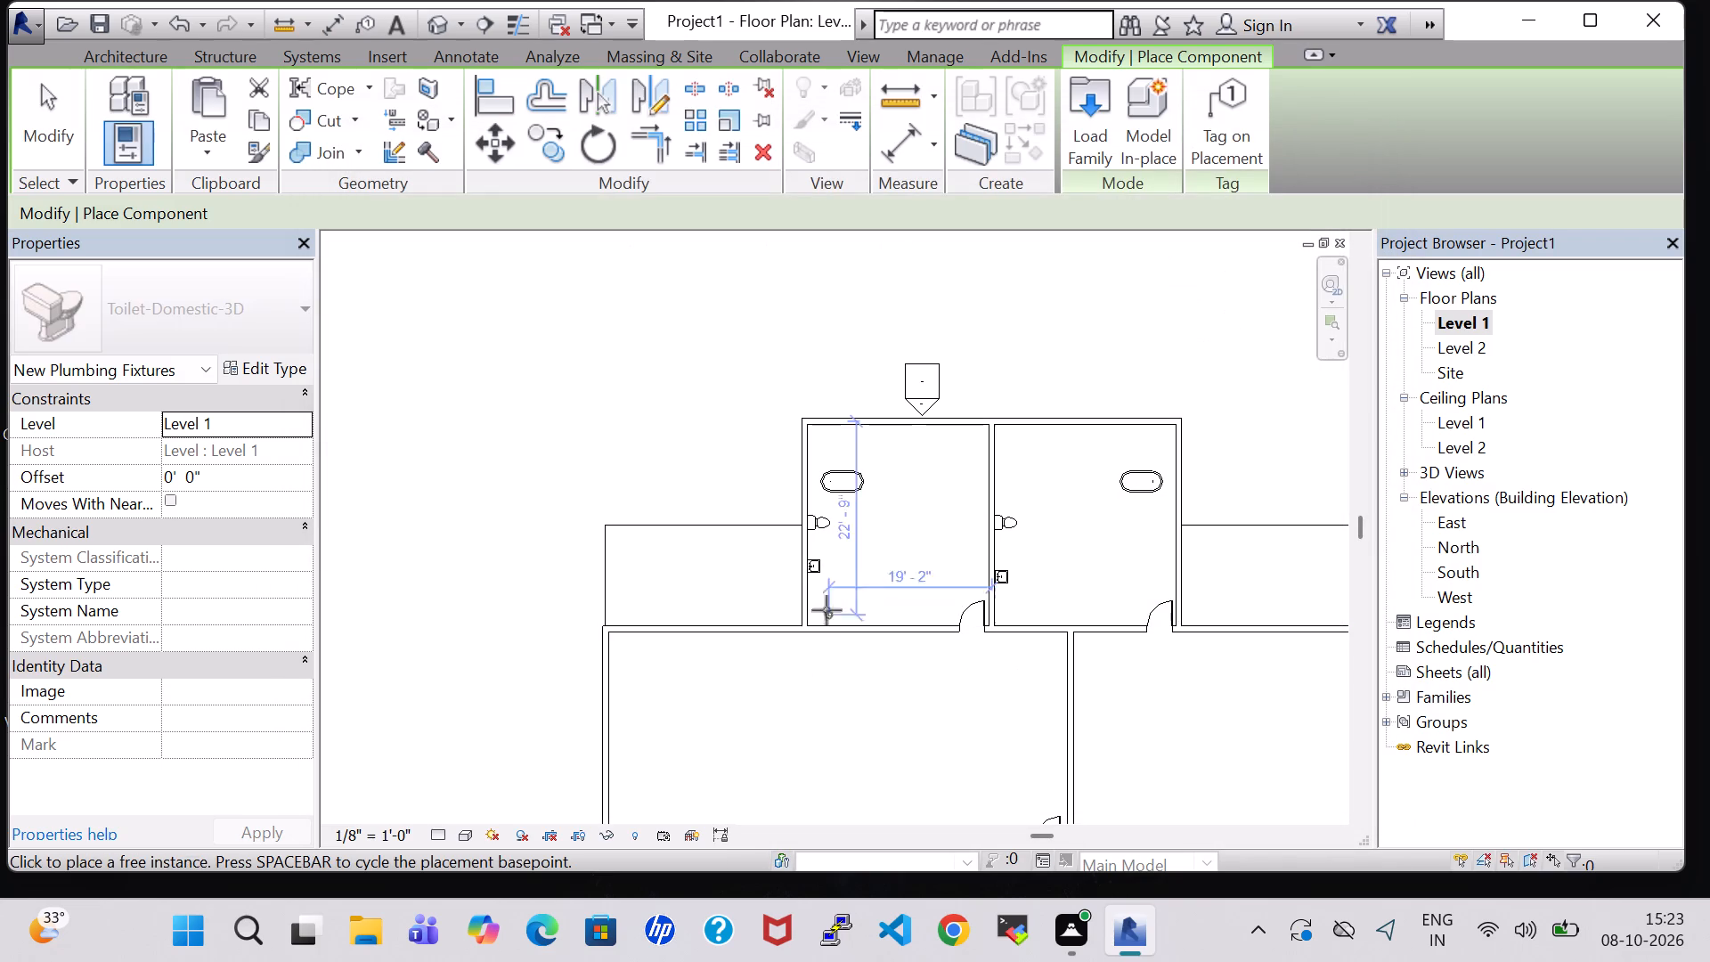
Place a floor drain in the west room, about 9' 6" from the north wall and 12' 8" from the dividing wall.
{"action": "scroll", "coordinate": [846, 561], "scroll_direction": "up", "scroll_amount": 6}
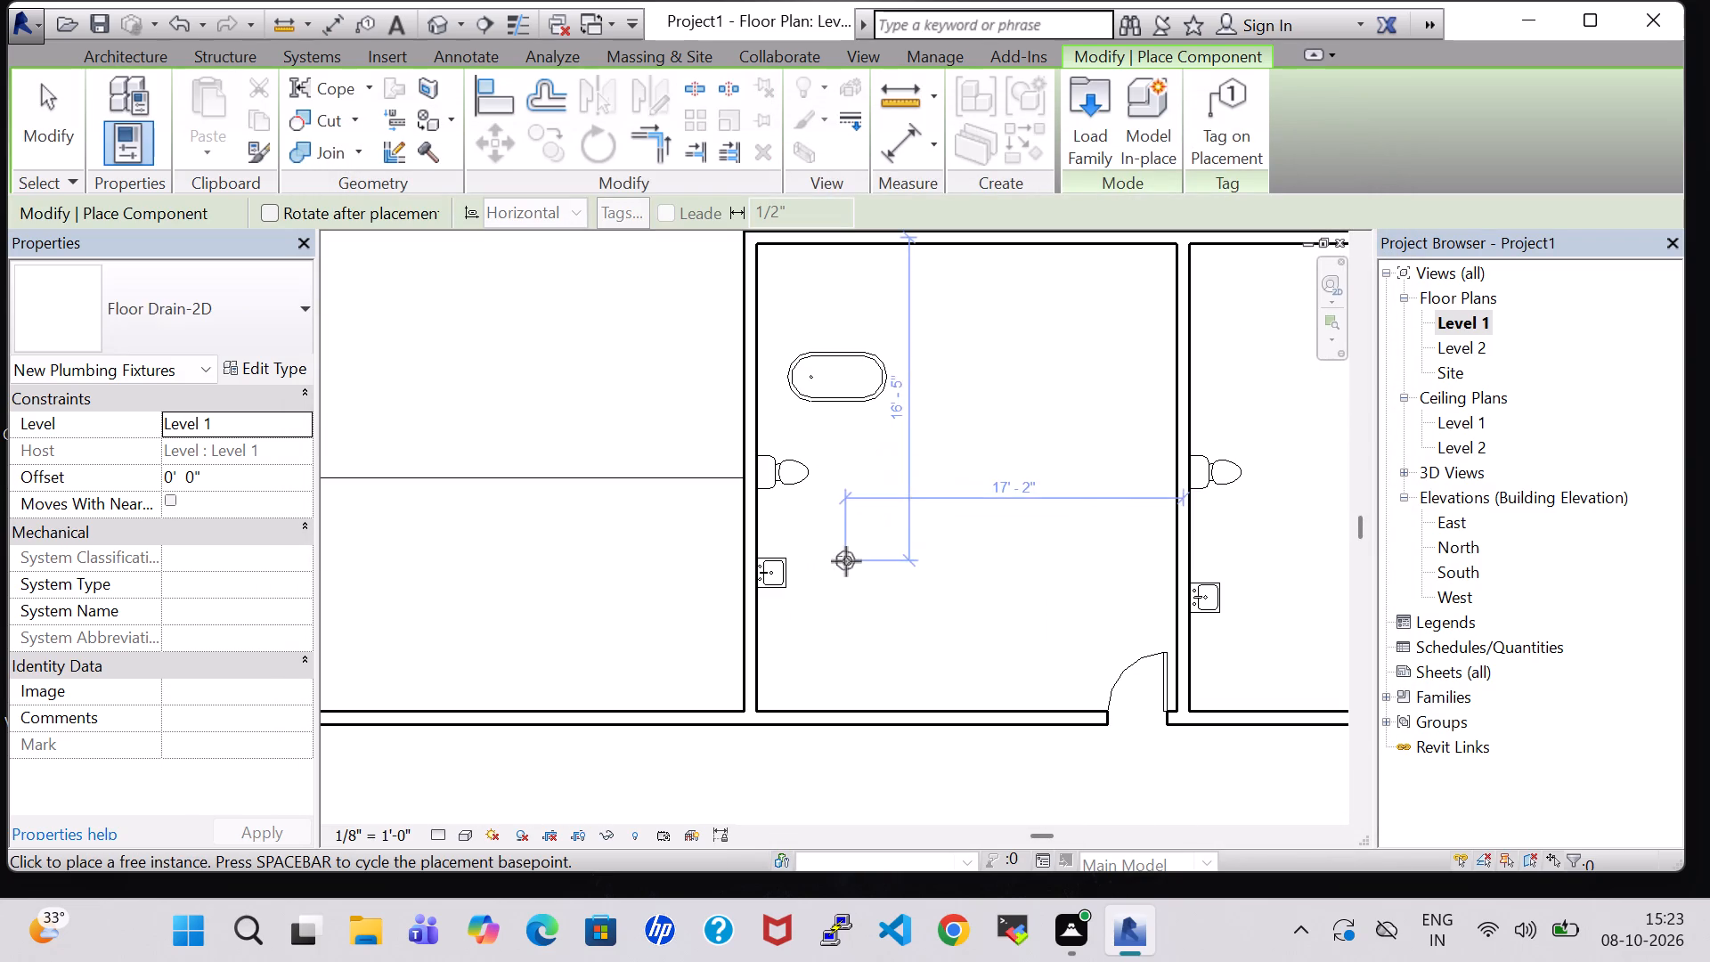
{"action": "left_click", "coordinate": [934, 424]}
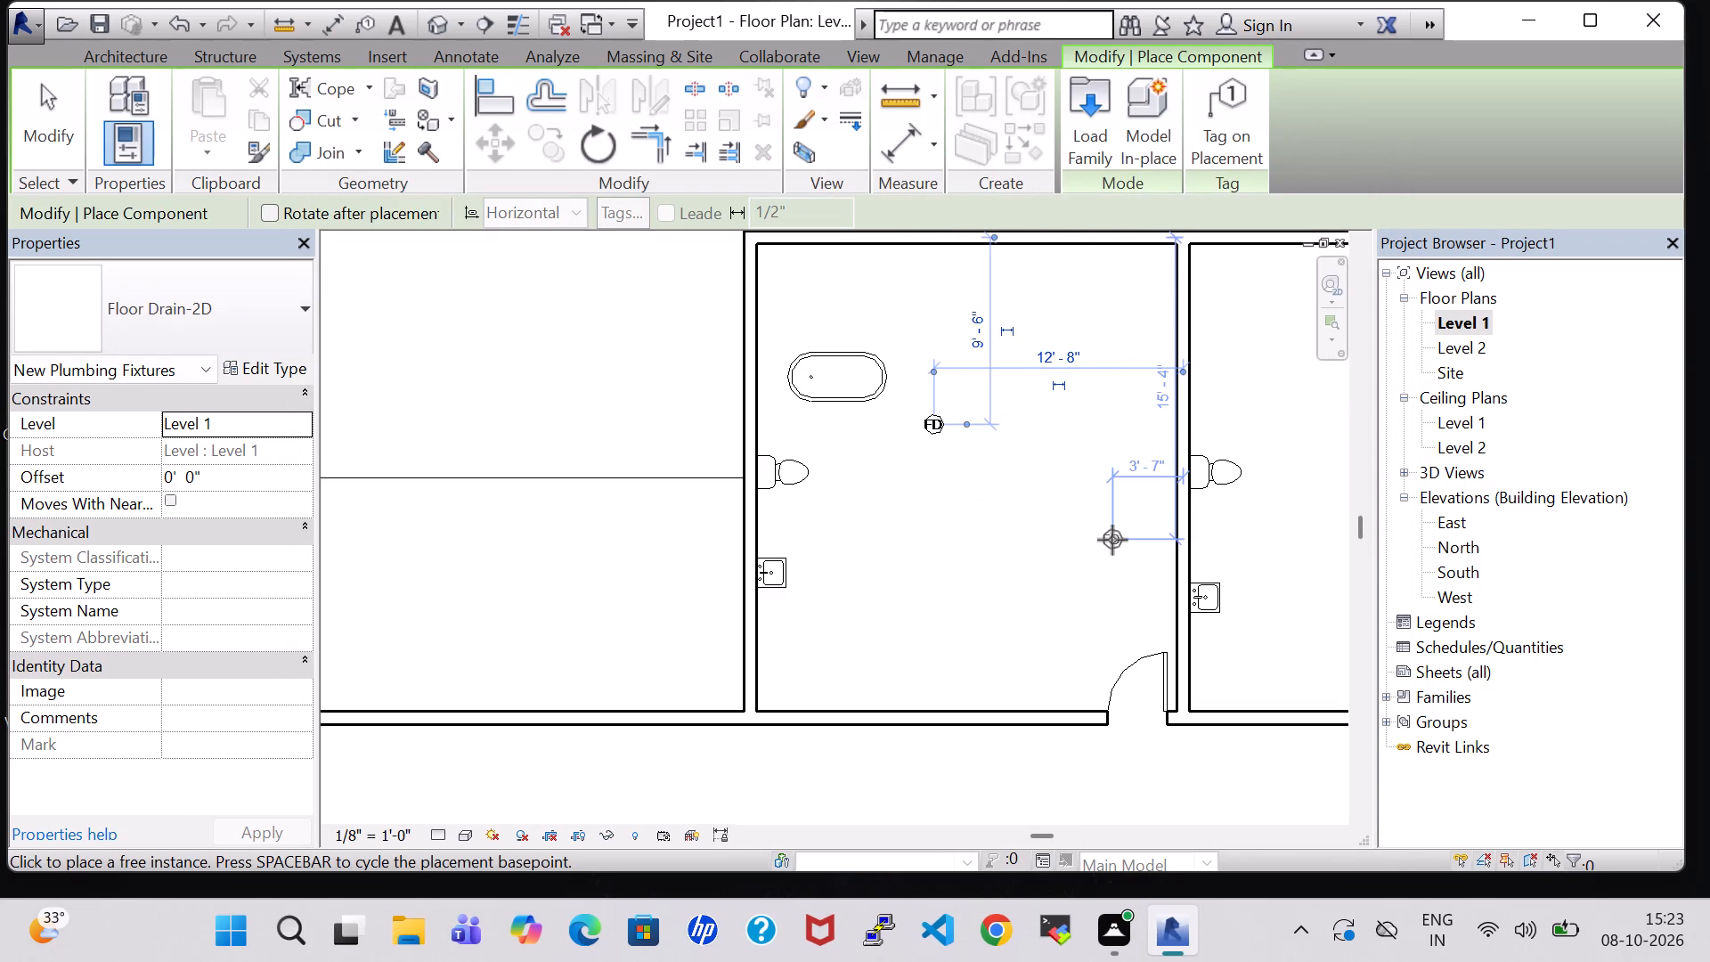
{"action": "key", "text": "Escape"}
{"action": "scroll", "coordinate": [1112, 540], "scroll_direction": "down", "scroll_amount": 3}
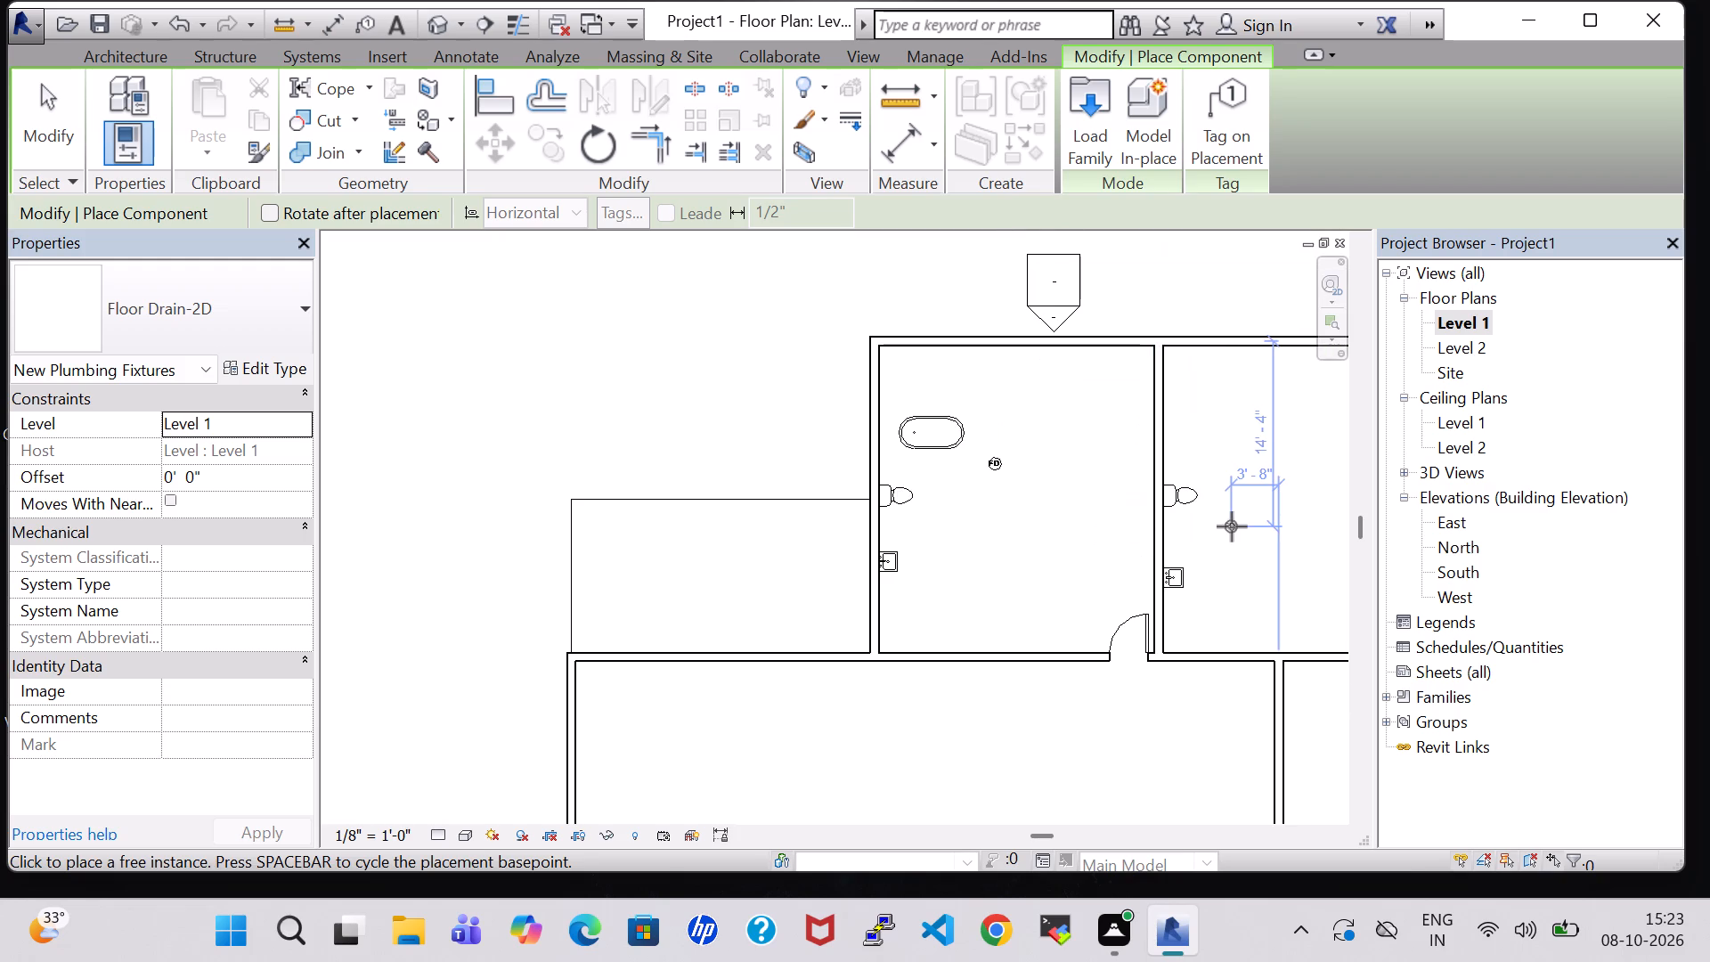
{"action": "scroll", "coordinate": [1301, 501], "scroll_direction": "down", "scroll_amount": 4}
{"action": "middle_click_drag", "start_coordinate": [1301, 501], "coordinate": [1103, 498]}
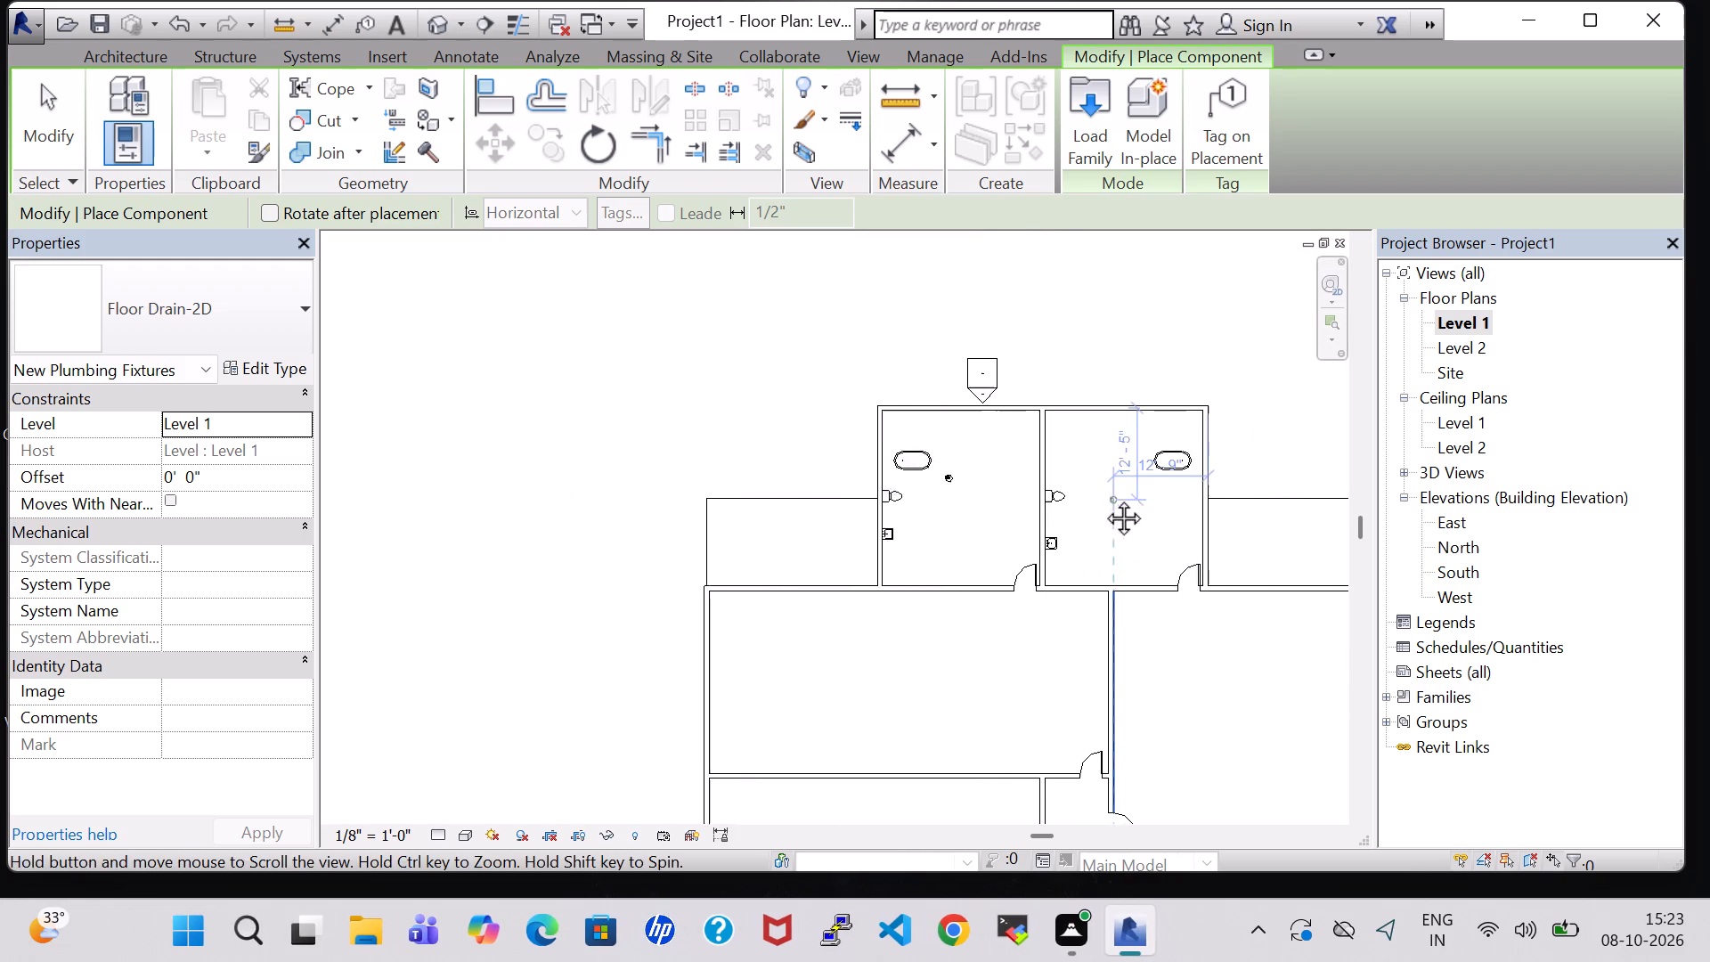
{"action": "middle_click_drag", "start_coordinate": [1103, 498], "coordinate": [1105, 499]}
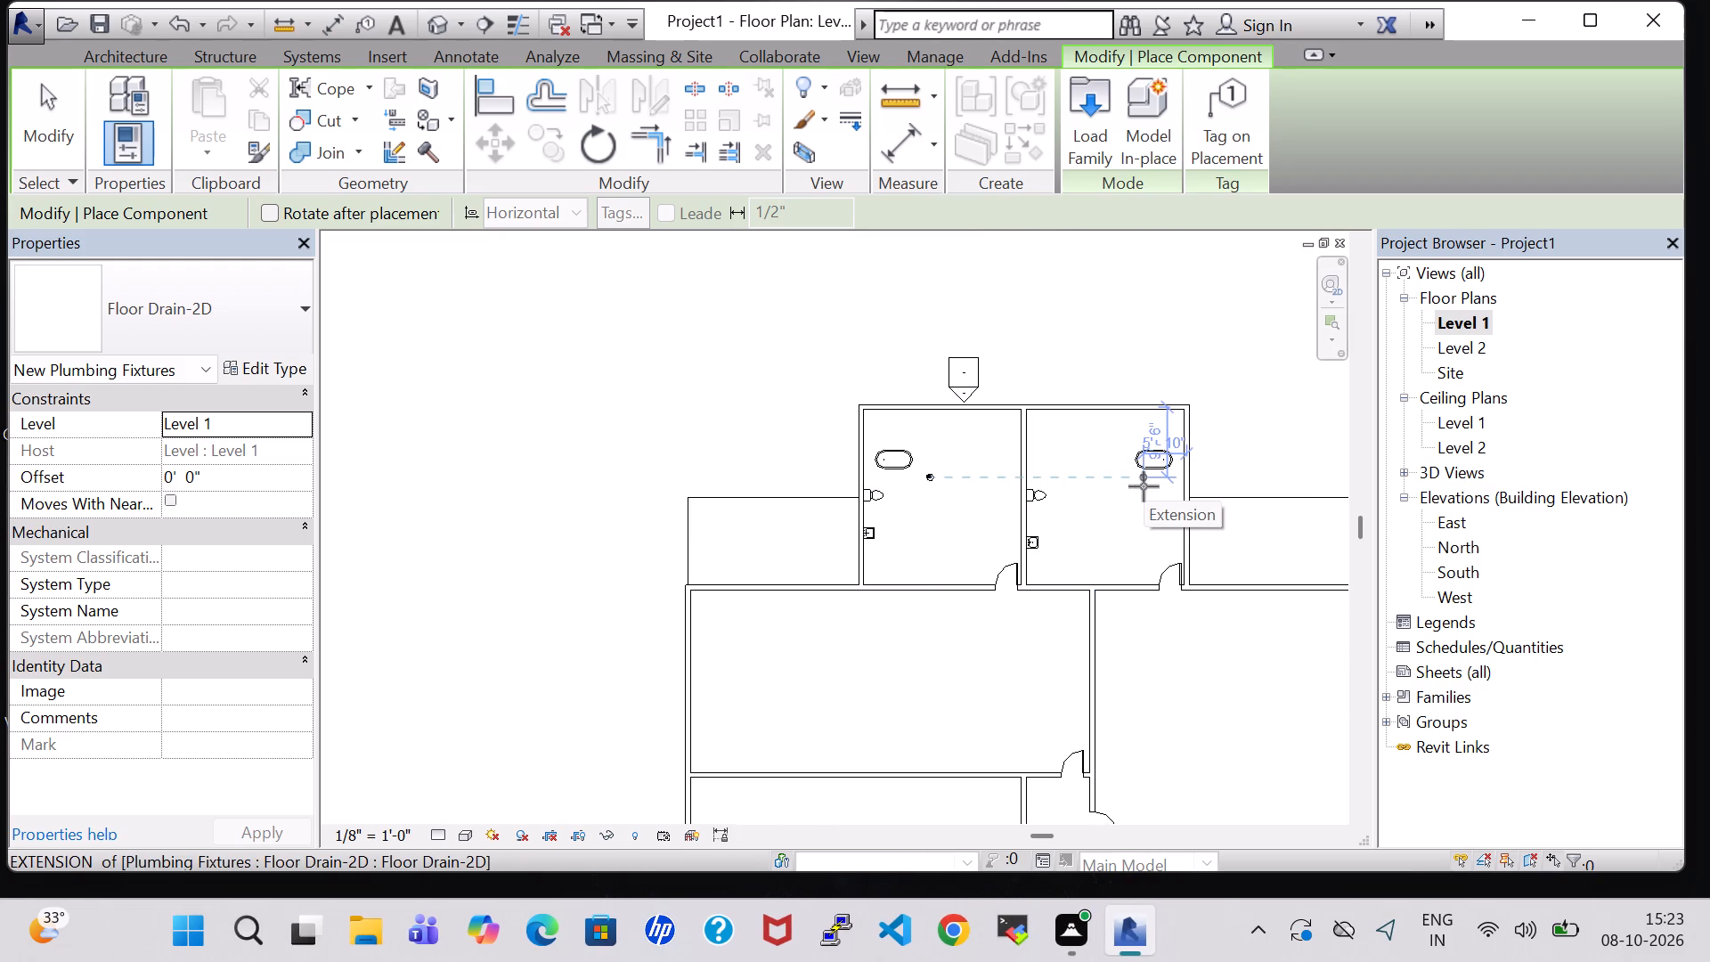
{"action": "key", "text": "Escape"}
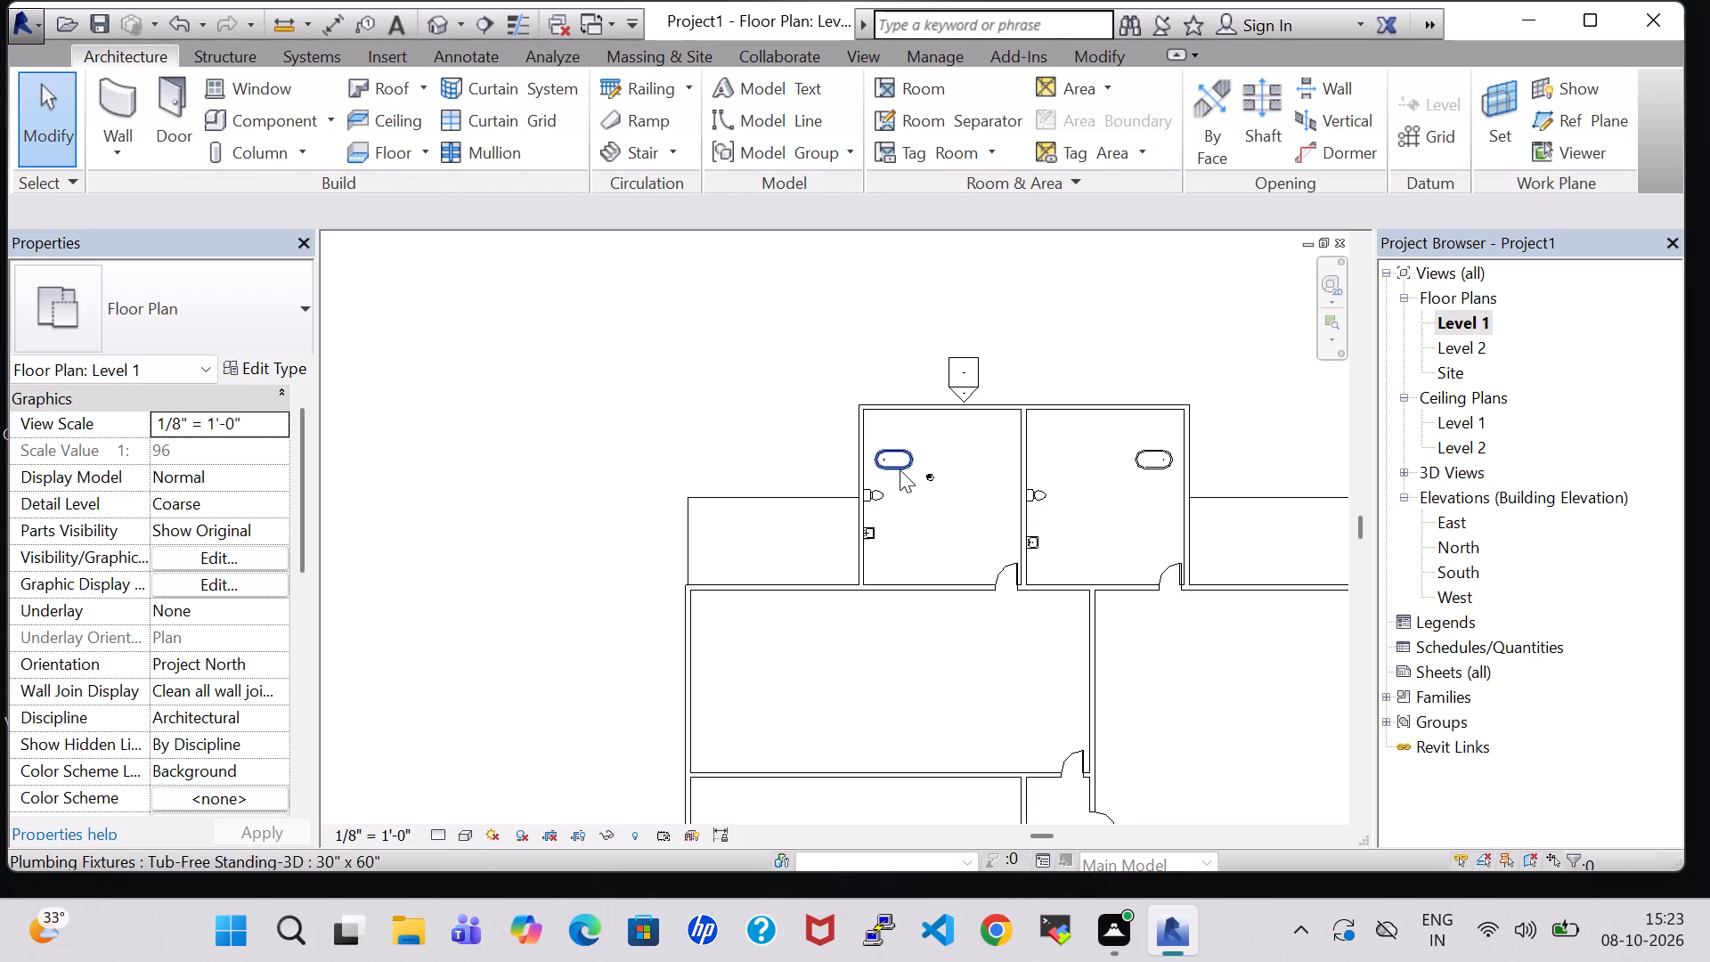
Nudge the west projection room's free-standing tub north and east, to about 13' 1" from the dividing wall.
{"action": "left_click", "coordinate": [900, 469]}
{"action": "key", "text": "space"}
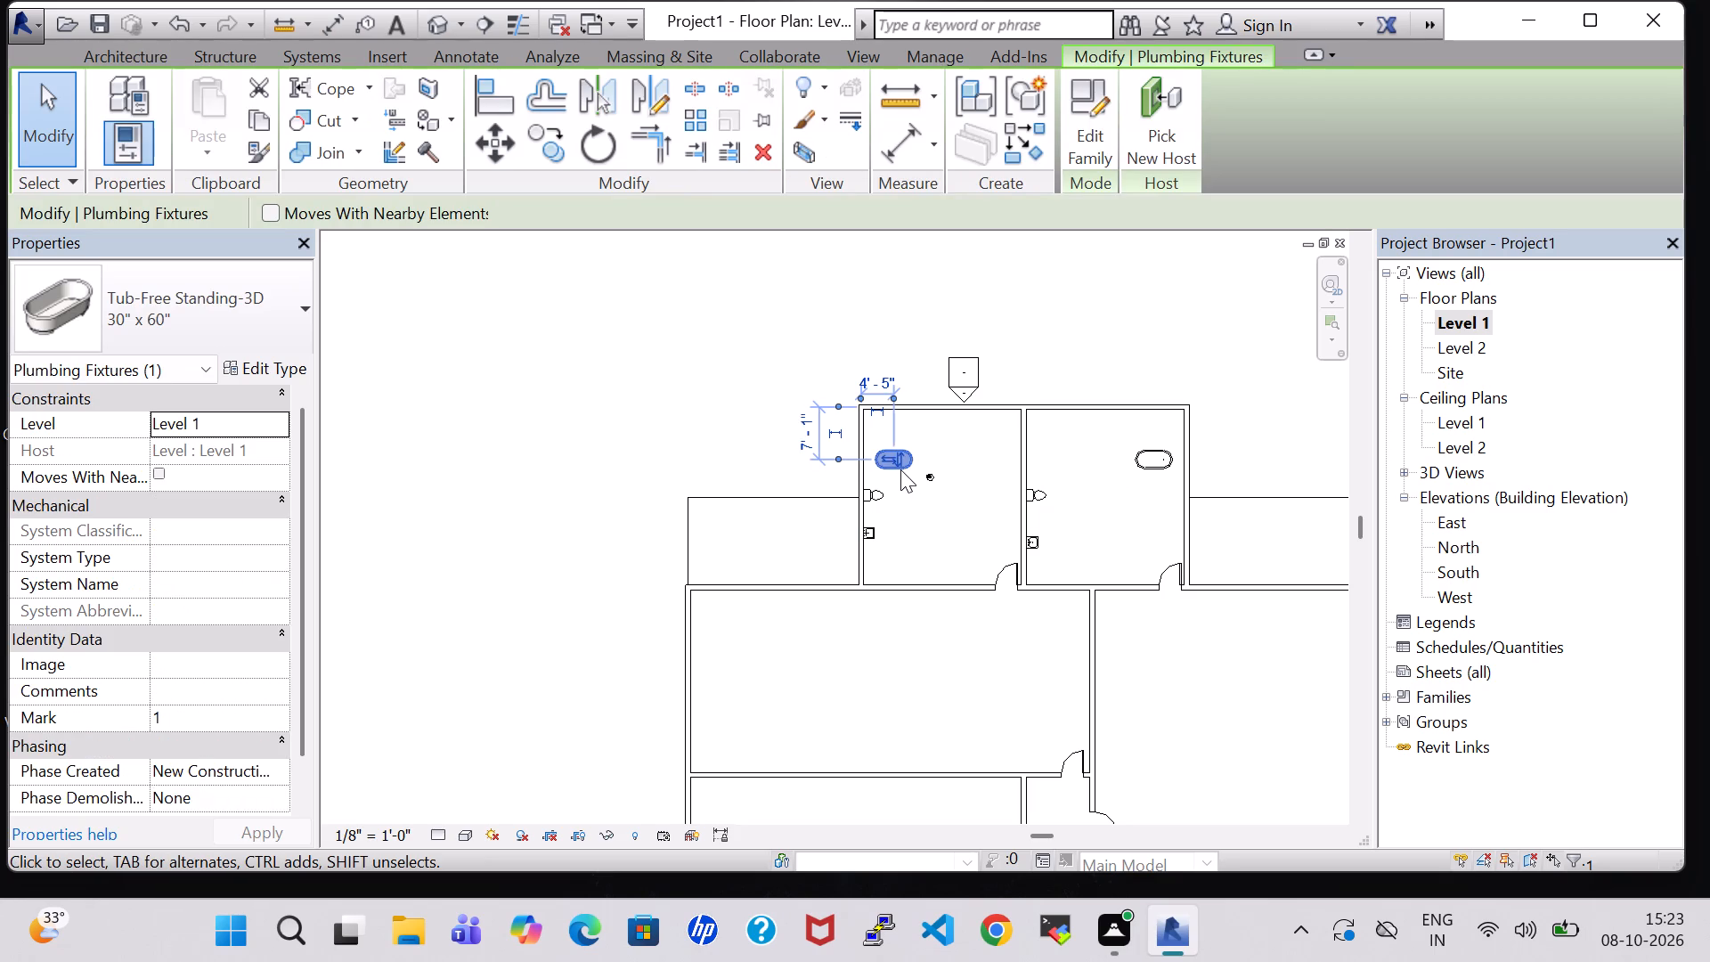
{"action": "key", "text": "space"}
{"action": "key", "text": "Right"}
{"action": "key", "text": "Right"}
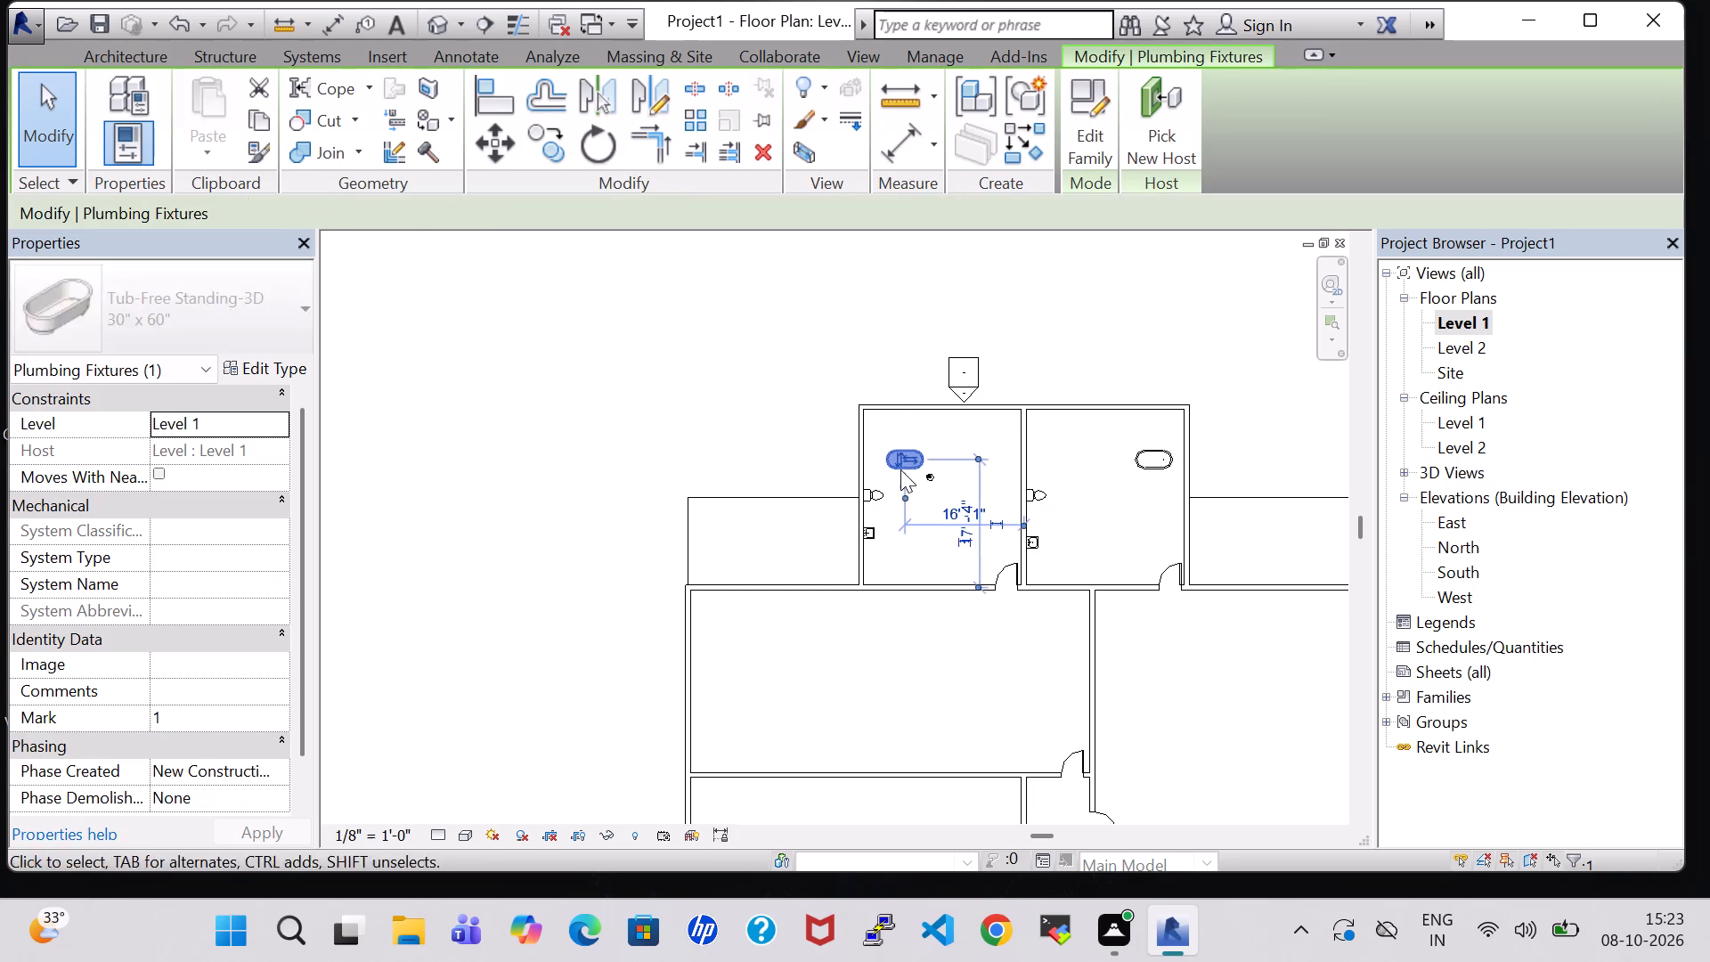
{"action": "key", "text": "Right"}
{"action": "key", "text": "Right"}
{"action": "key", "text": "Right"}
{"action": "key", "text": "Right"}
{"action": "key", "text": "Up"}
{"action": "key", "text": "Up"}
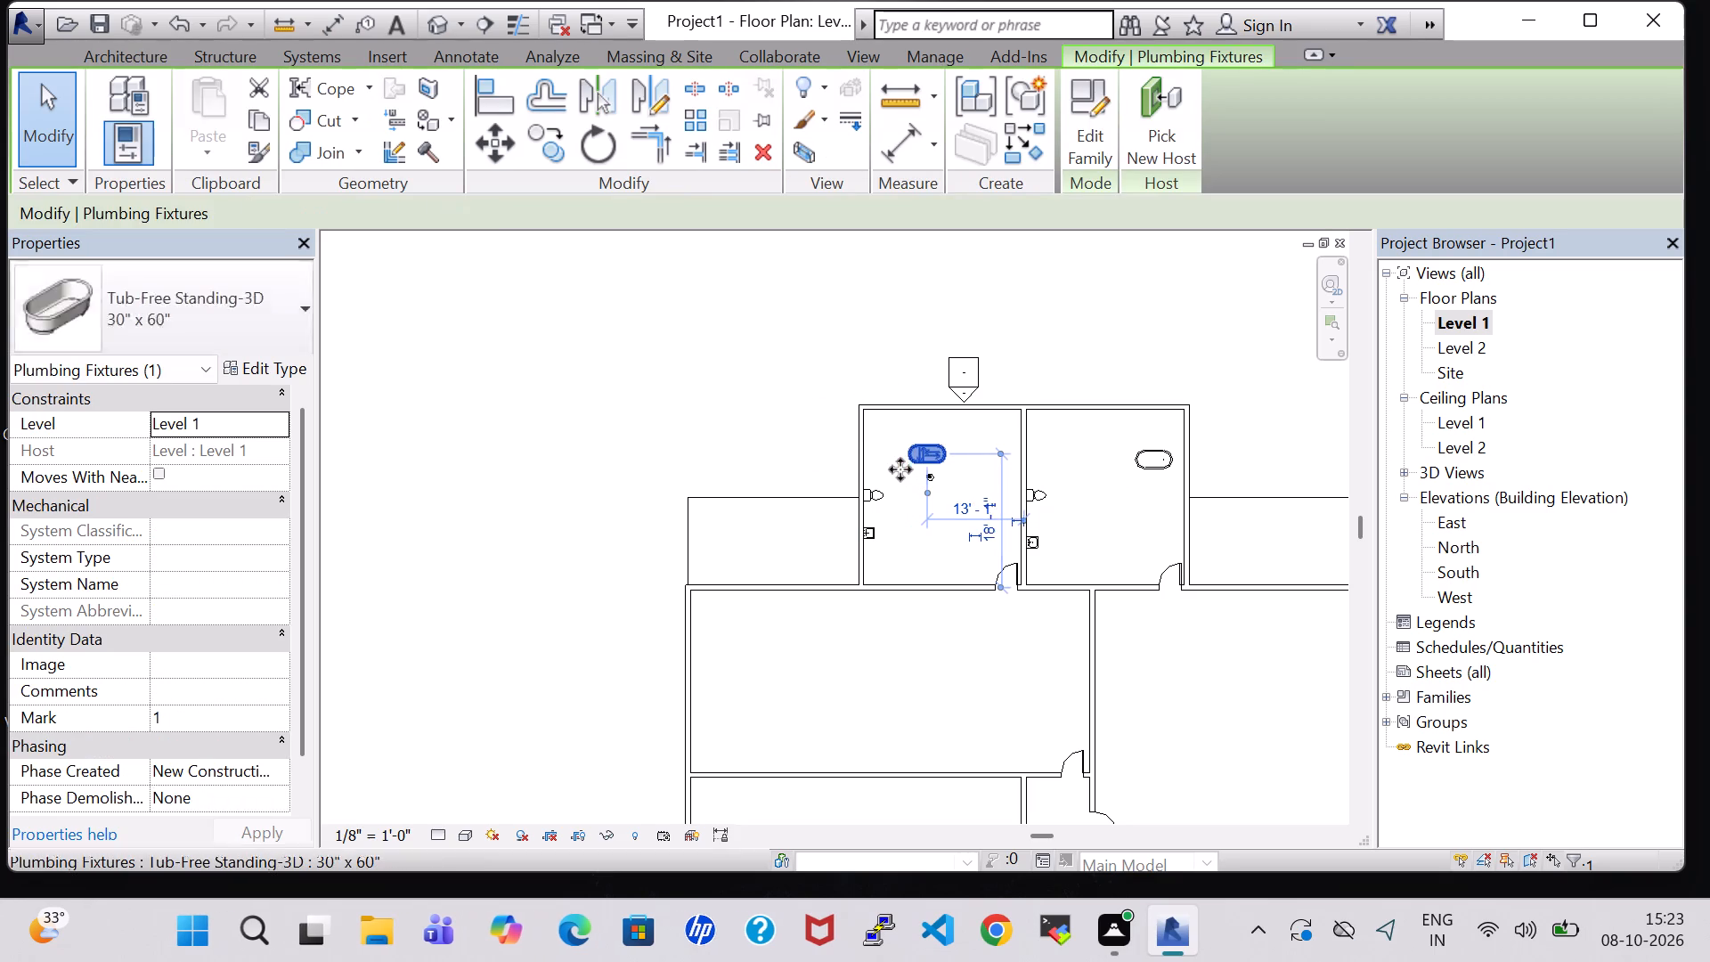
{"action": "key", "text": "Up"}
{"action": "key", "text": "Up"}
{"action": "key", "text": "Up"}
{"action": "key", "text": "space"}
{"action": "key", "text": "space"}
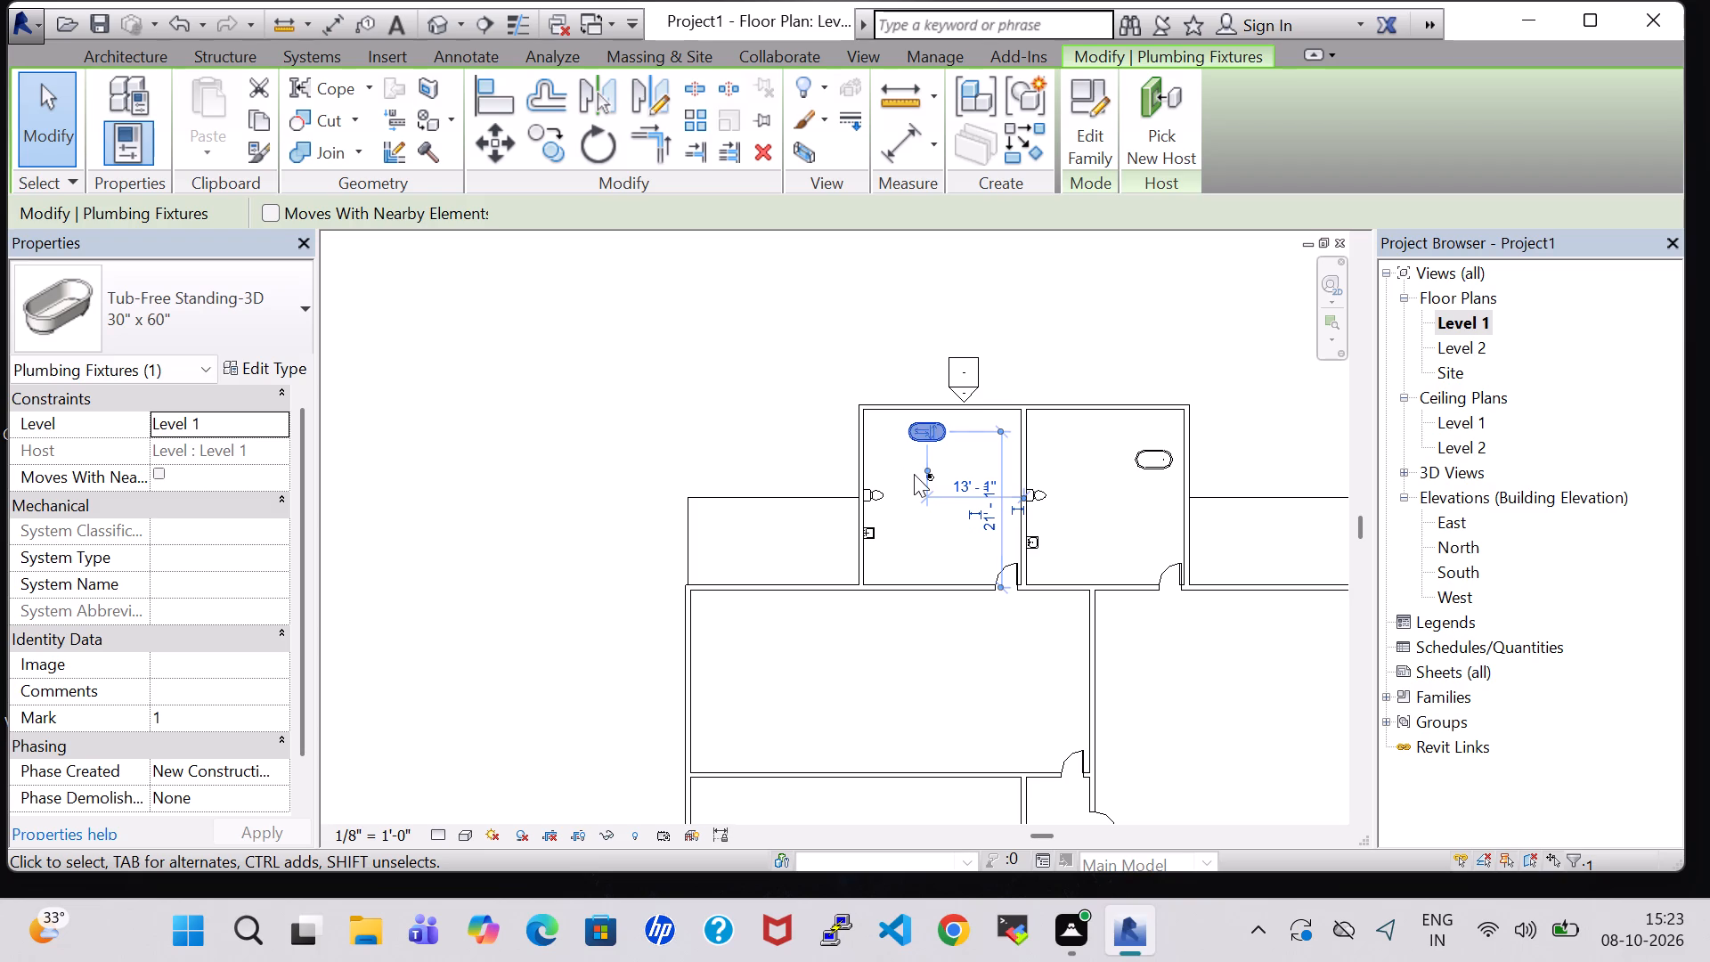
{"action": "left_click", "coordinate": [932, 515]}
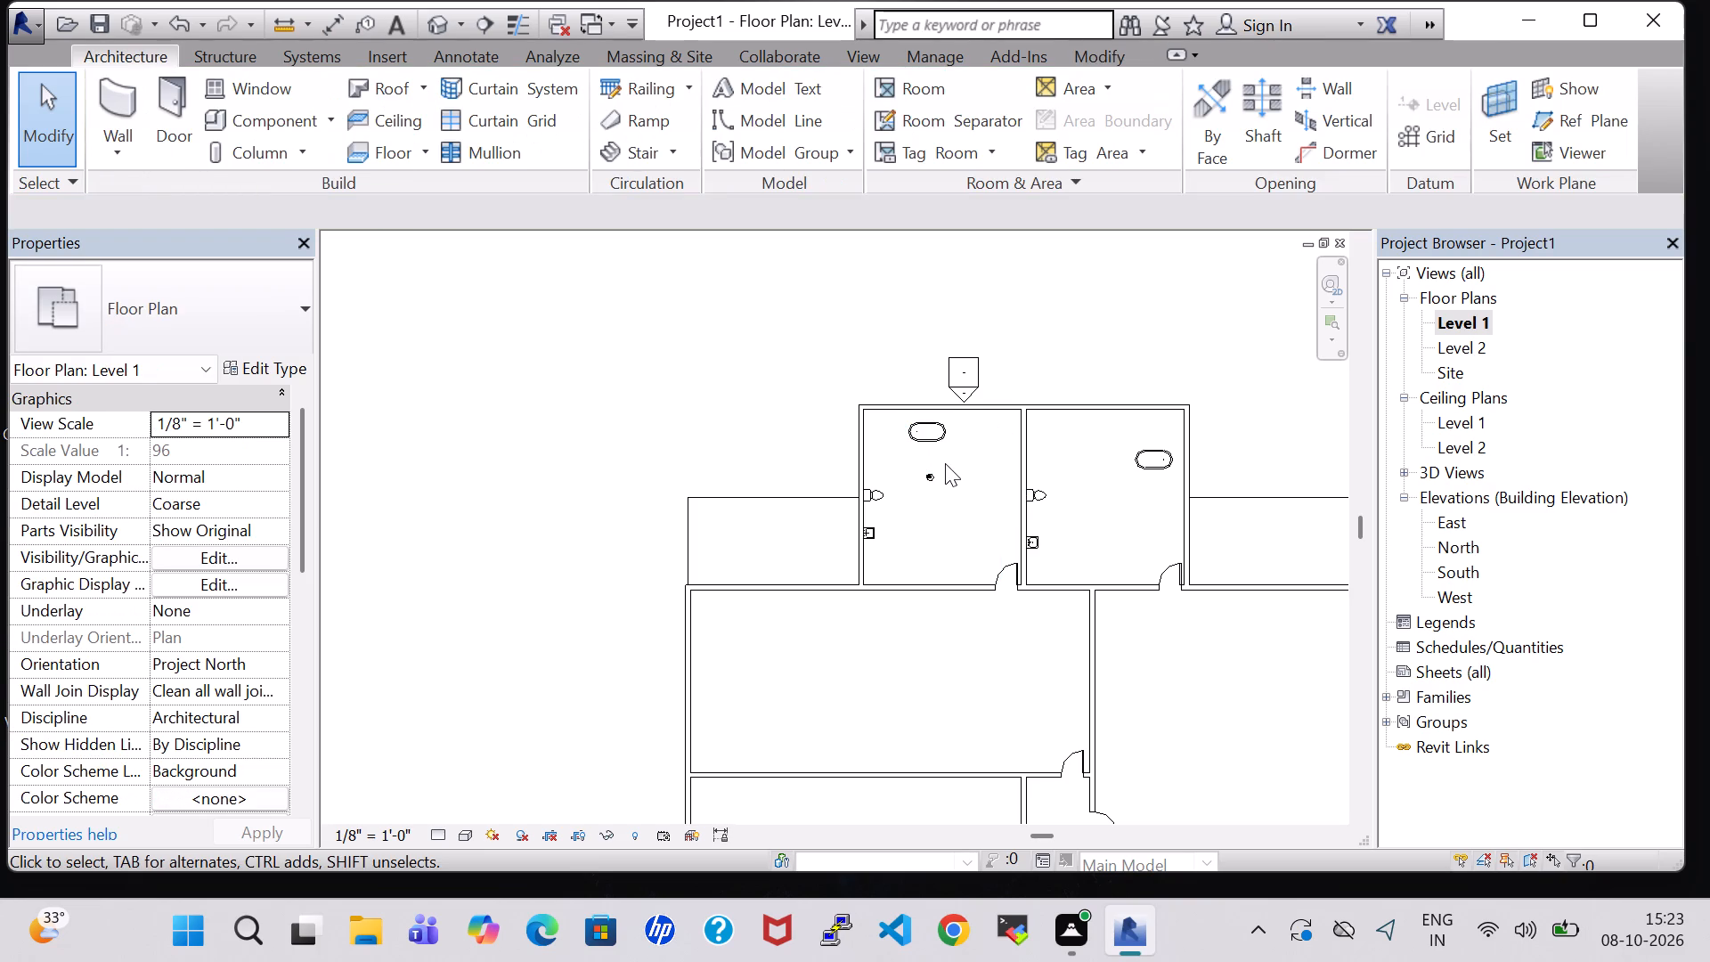
Delete the floor drain from the west projection room.
{"action": "left_click", "coordinate": [937, 467]}
{"action": "key", "text": "Delete"}
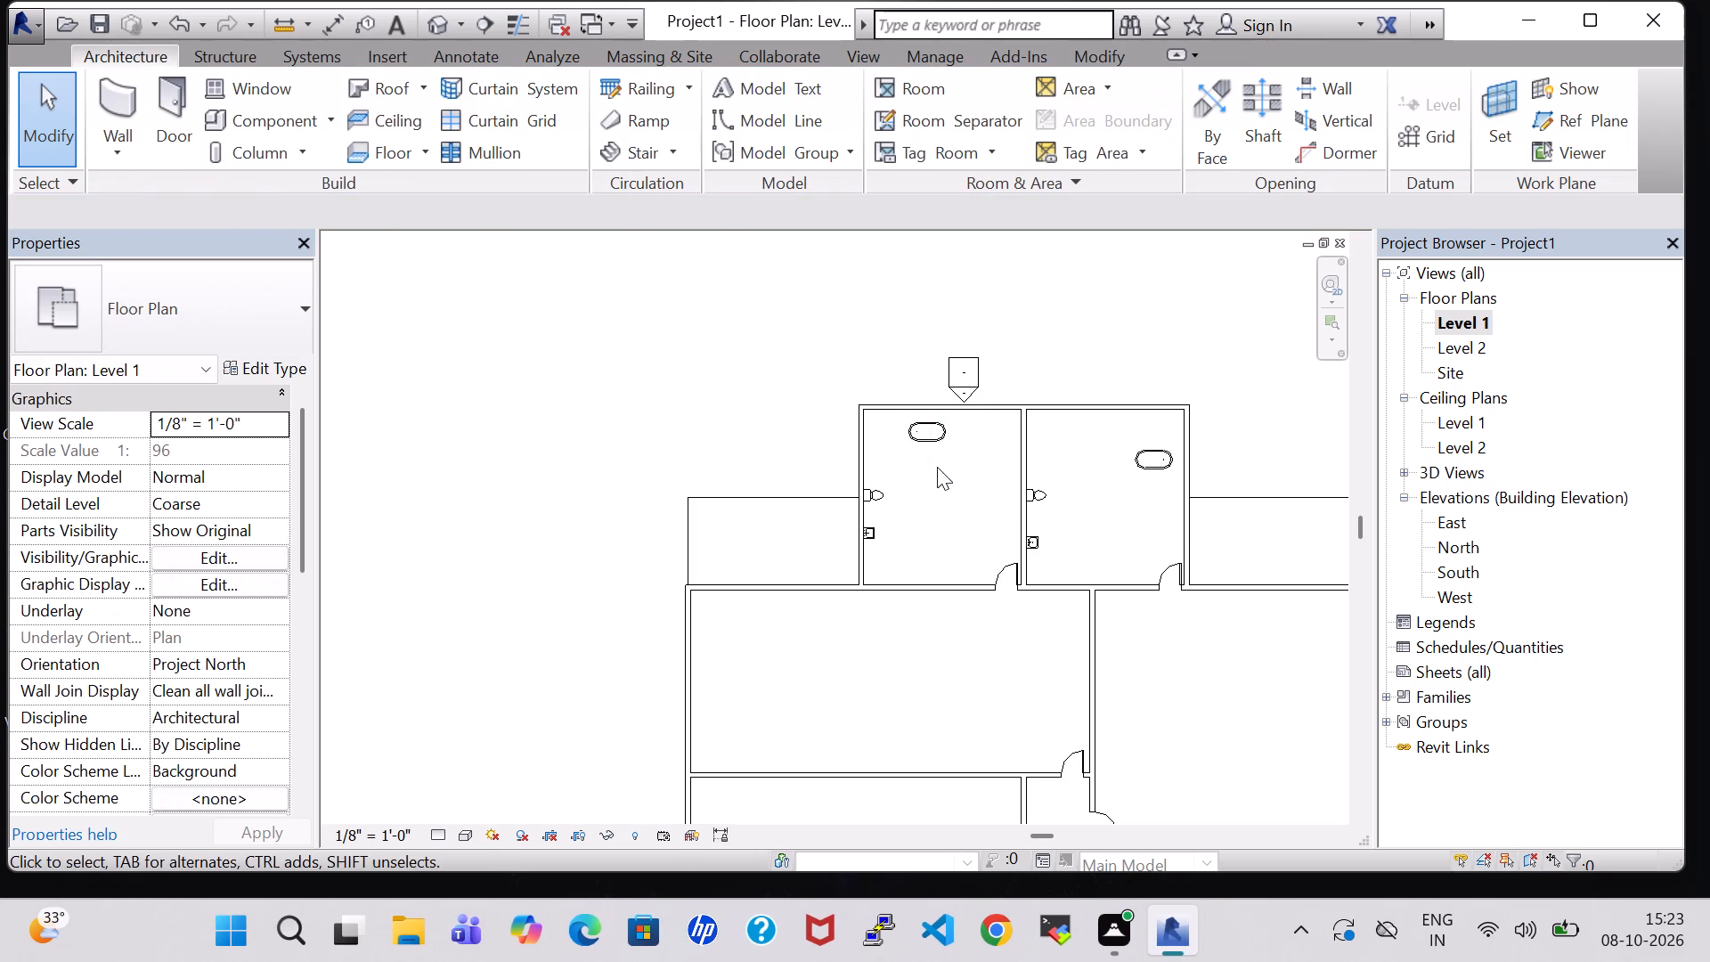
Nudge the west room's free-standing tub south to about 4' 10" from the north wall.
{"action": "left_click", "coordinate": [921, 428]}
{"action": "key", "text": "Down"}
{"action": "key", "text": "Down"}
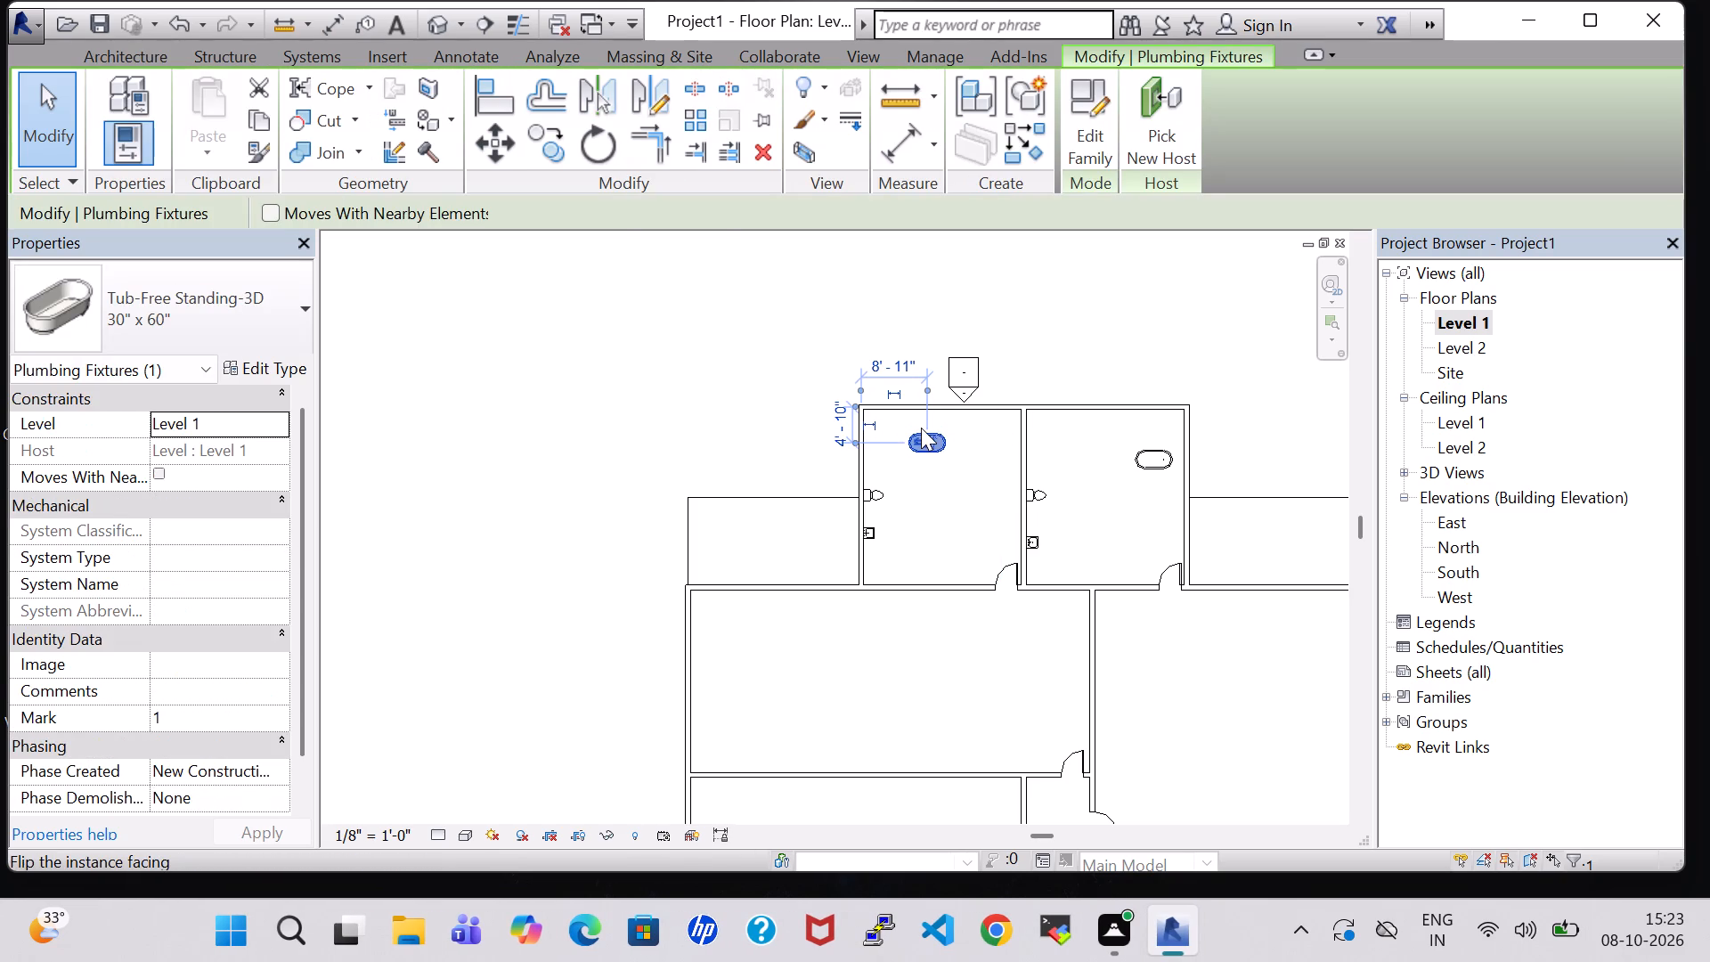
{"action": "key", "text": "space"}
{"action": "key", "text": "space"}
Delete the free-standing tubs from both north projection rooms.
{"action": "right_click", "coordinate": [930, 437]}
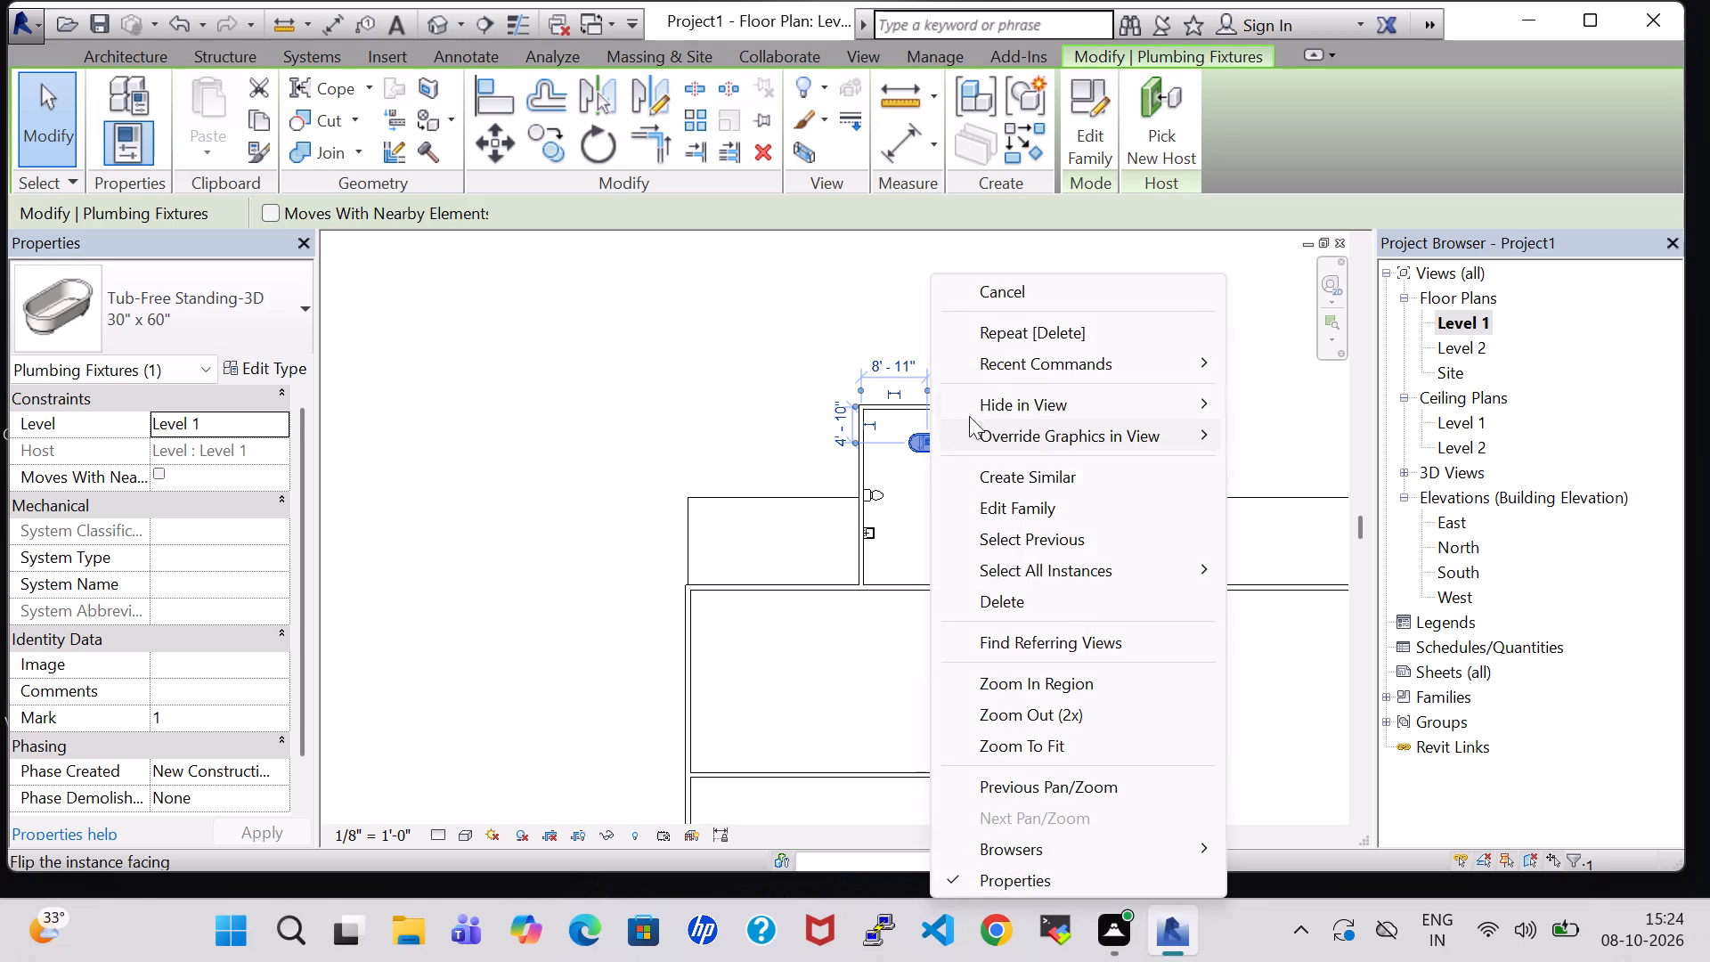
{"action": "left_click", "coordinate": [1028, 330]}
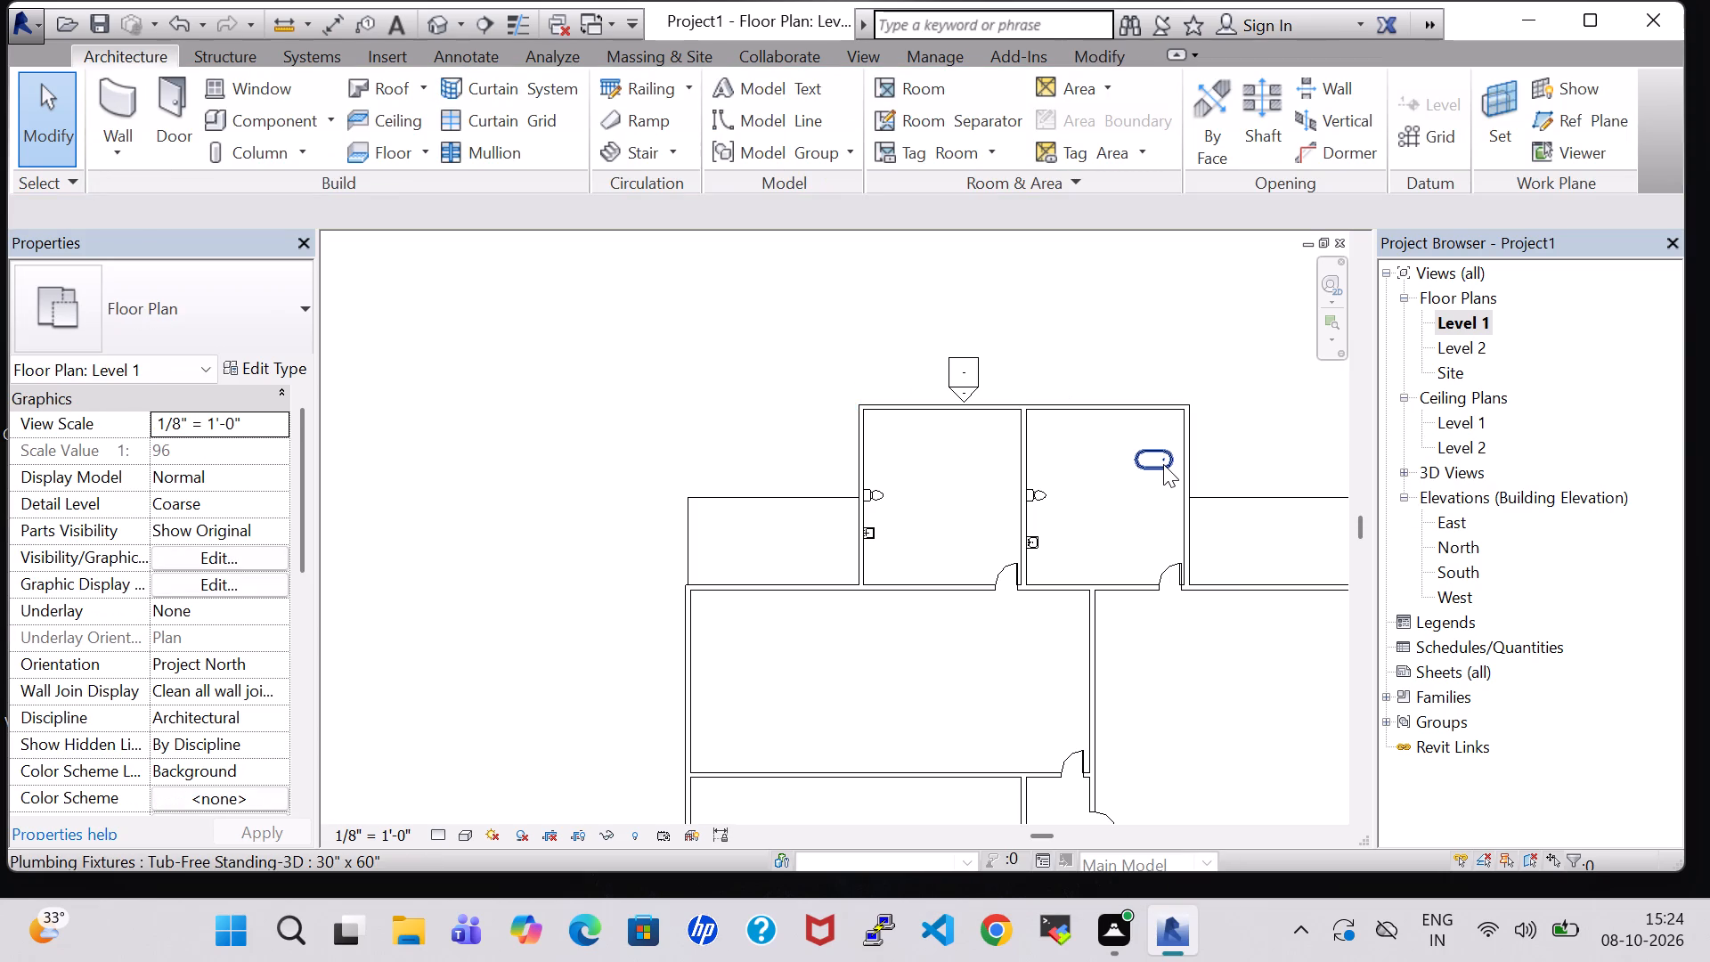
{"action": "left_click", "coordinate": [1163, 464]}
{"action": "key", "text": "space"}
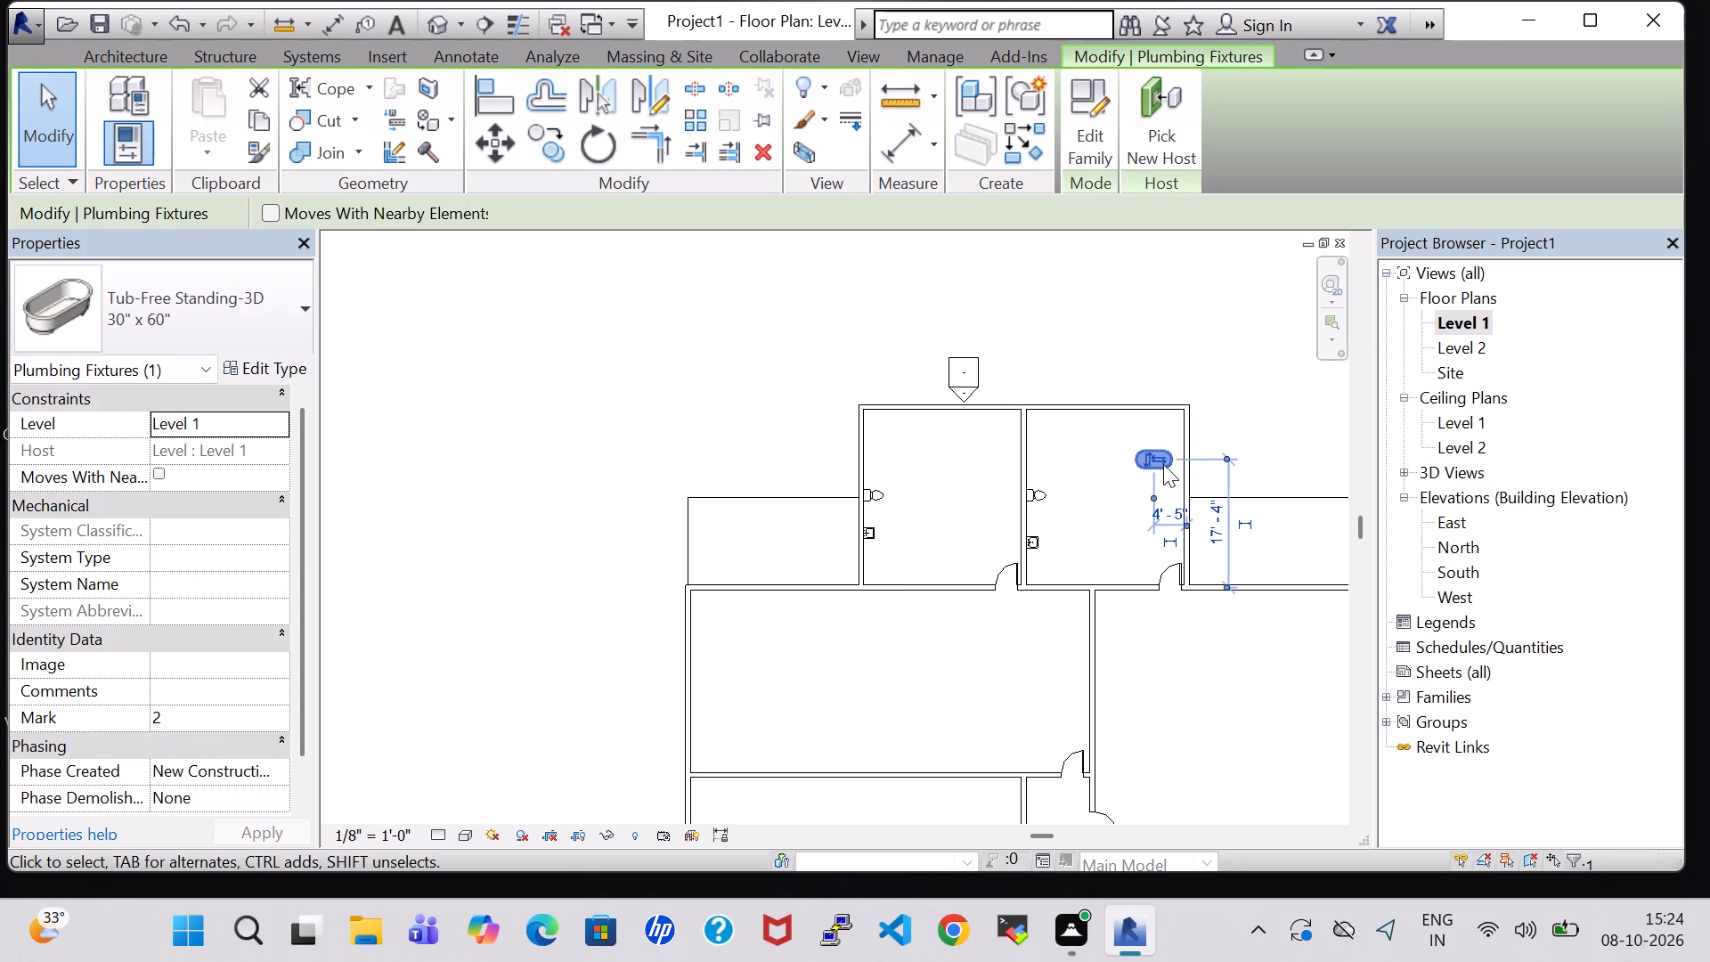
{"action": "right_click", "coordinate": [1163, 464]}
{"action": "left_click", "coordinate": [1230, 344]}
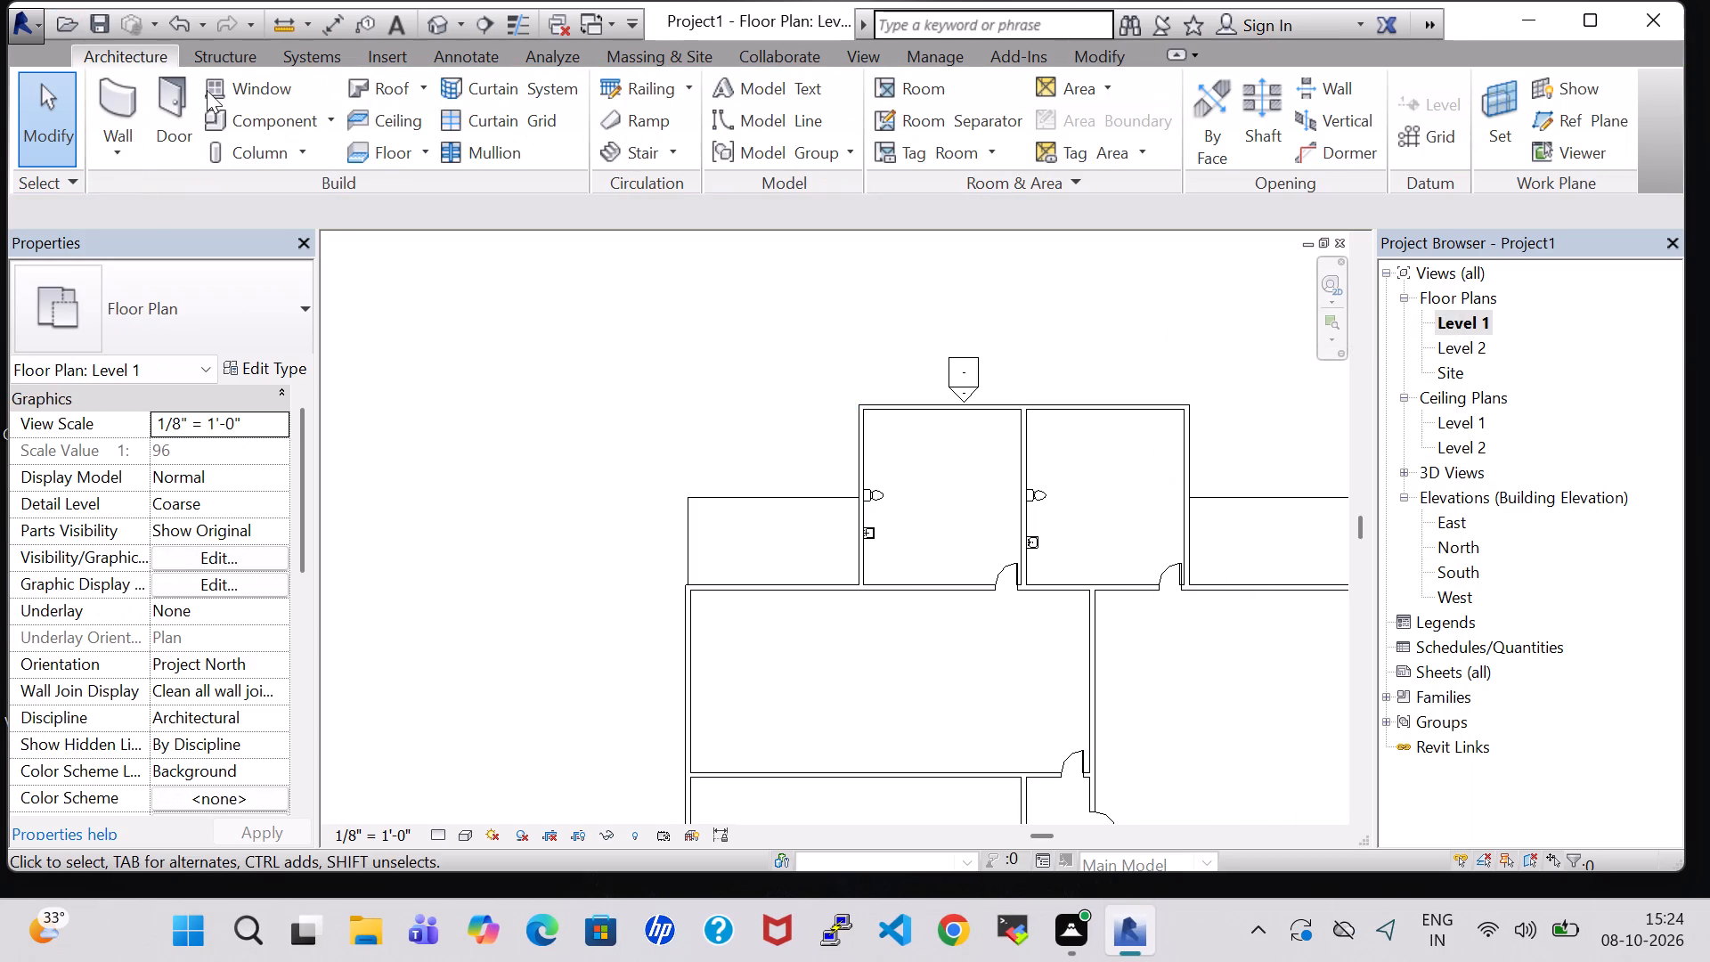
Load the Tub-Rectangular-3D component family from the US Imperial library's architectural plumbing fixtures, Bathtubs folder.
{"action": "left_click", "coordinate": [240, 118]}
{"action": "left_click", "coordinate": [1091, 88]}
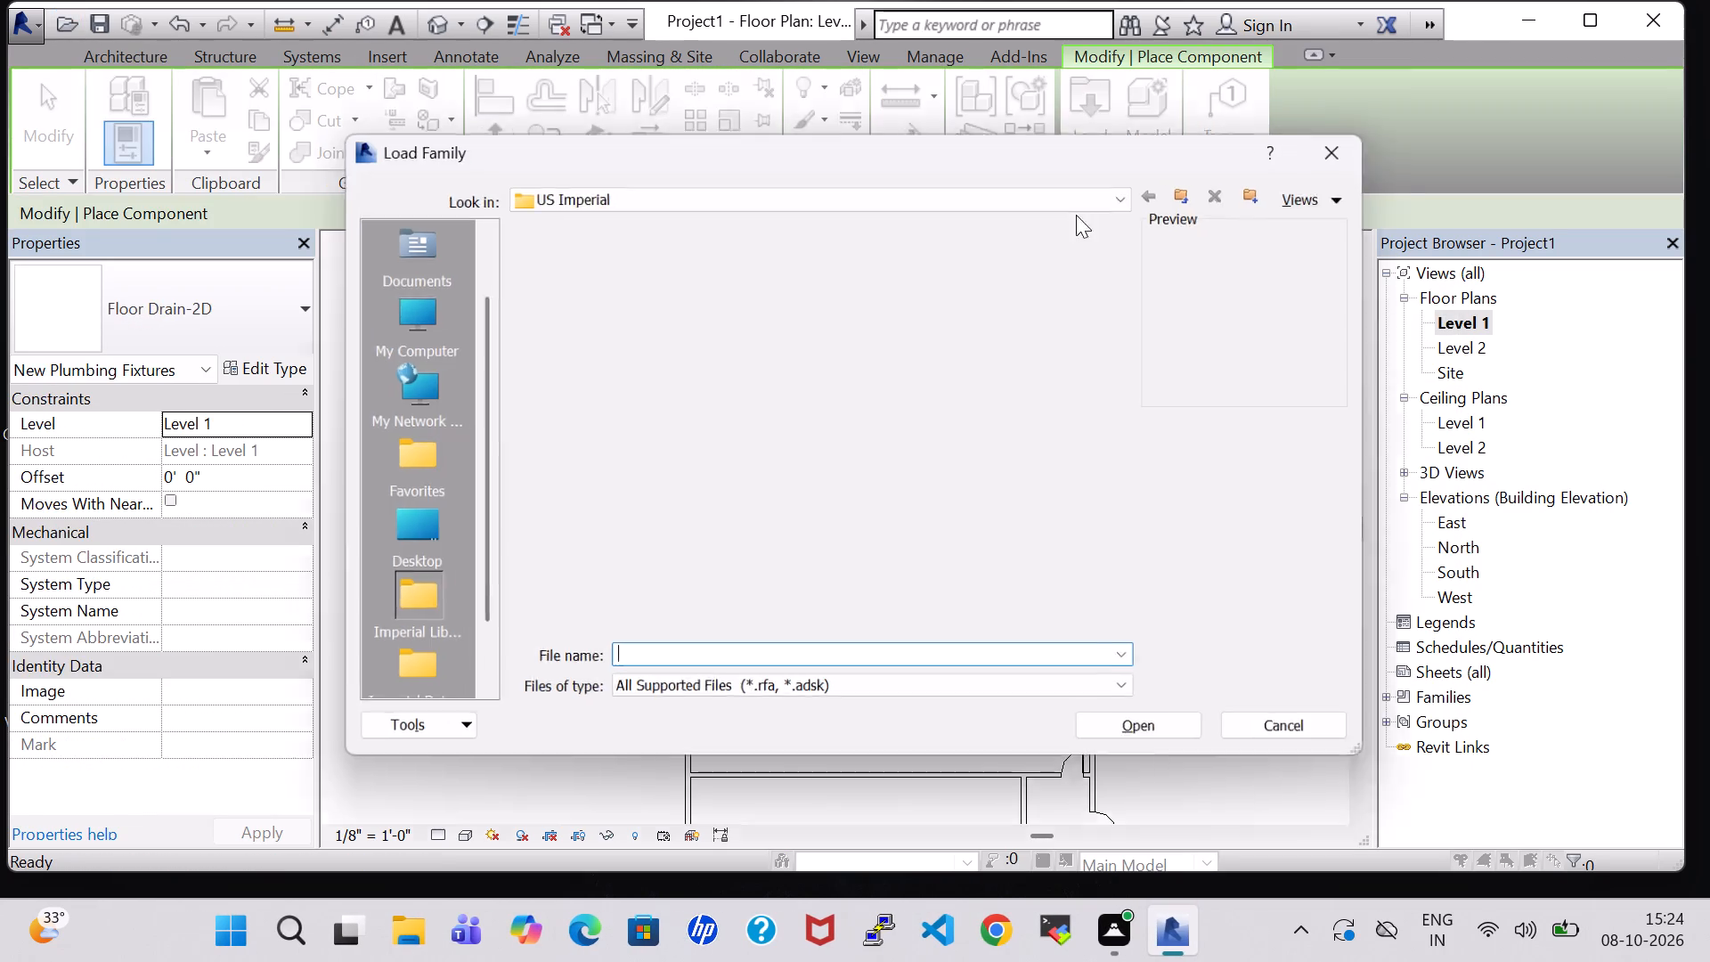
{"action": "left_click", "coordinate": [1017, 440]}
{"action": "key", "text": "p"}
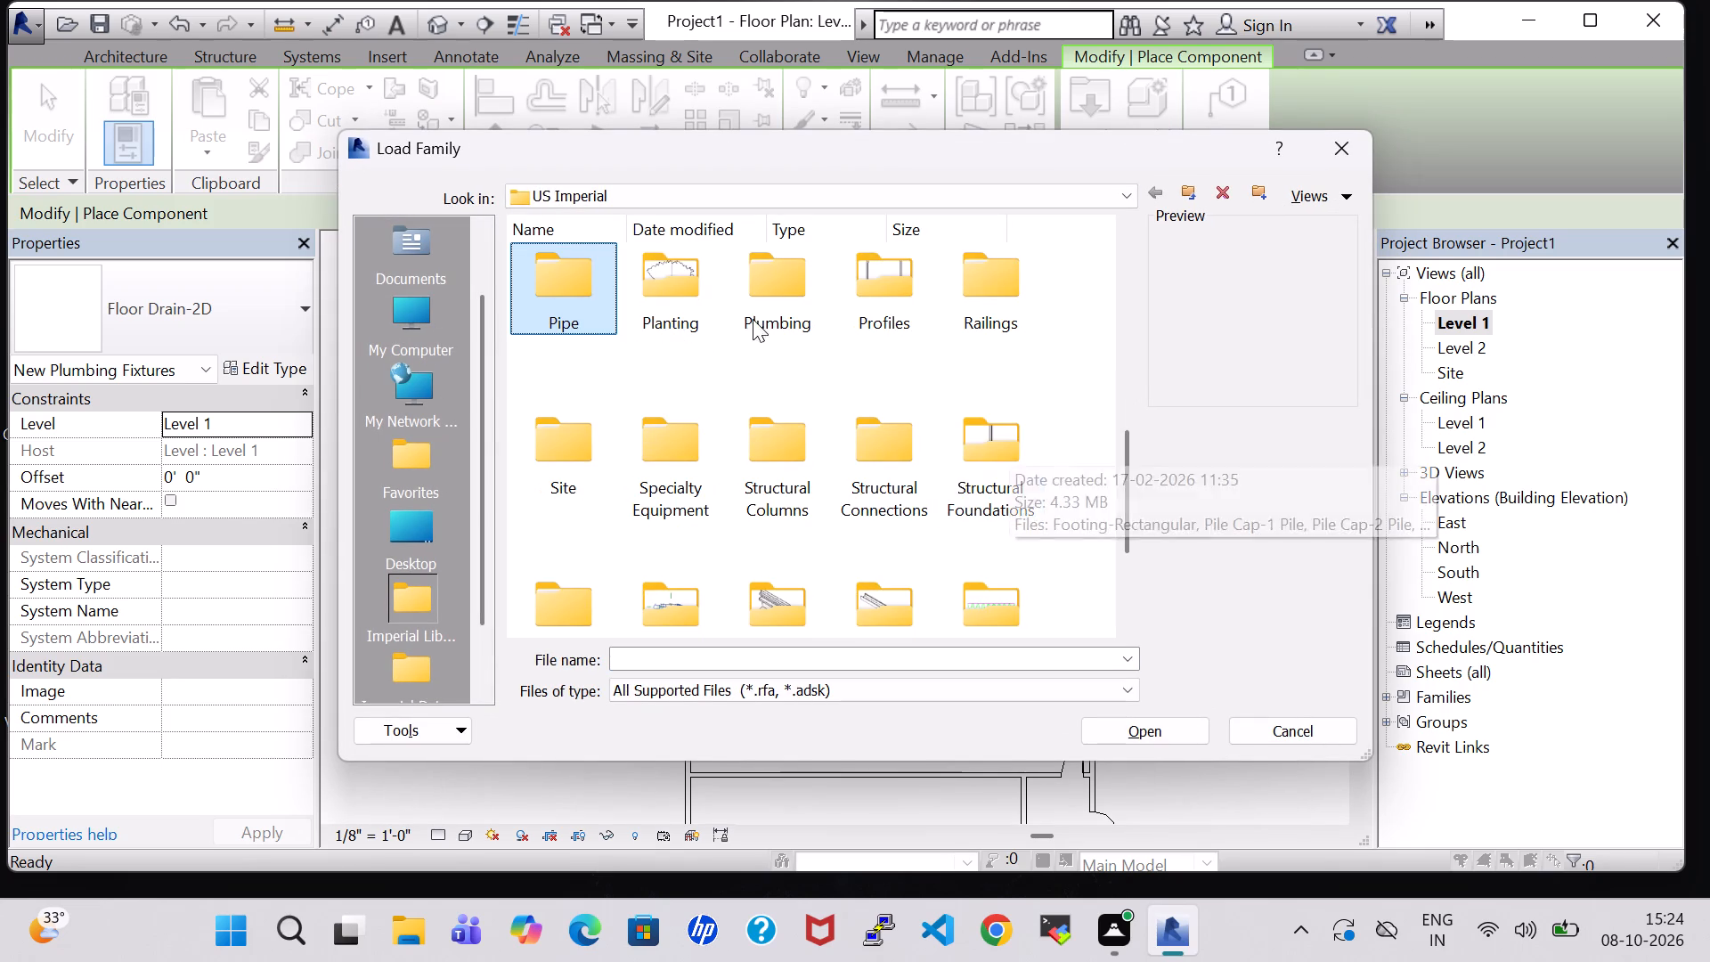
{"action": "double_click", "coordinate": [759, 274]}
{"action": "double_click", "coordinate": [599, 306]}
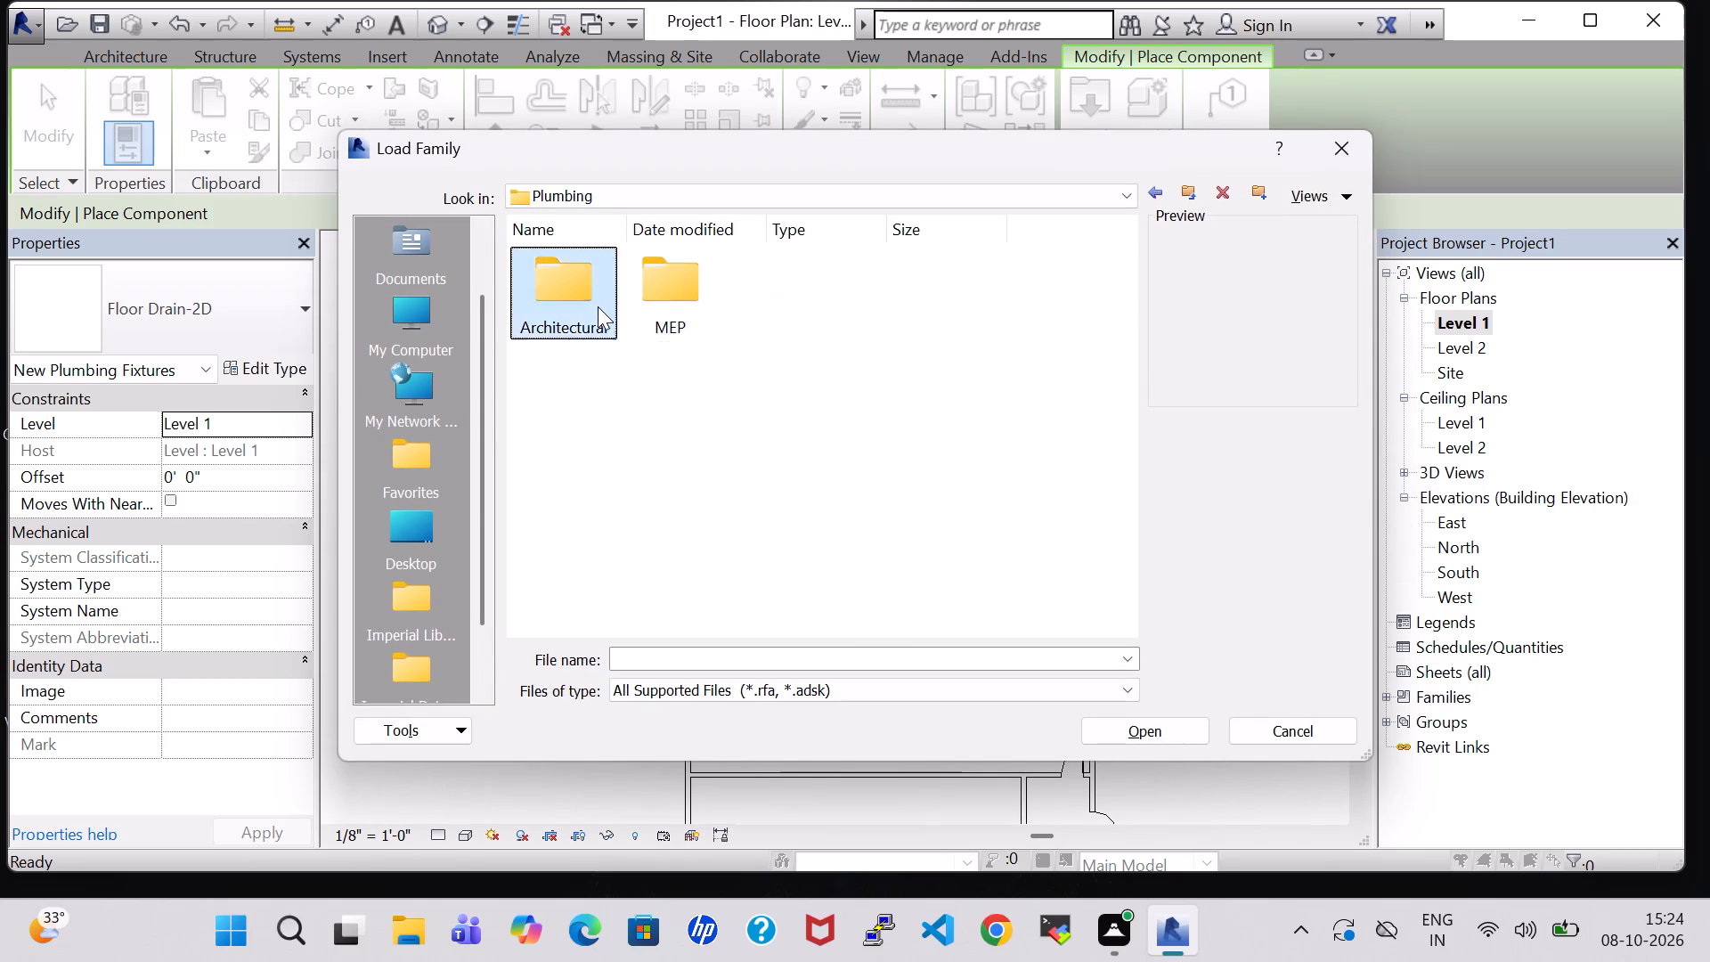
{"action": "left_click", "coordinate": [702, 317]}
{"action": "double_click", "coordinate": [664, 306]}
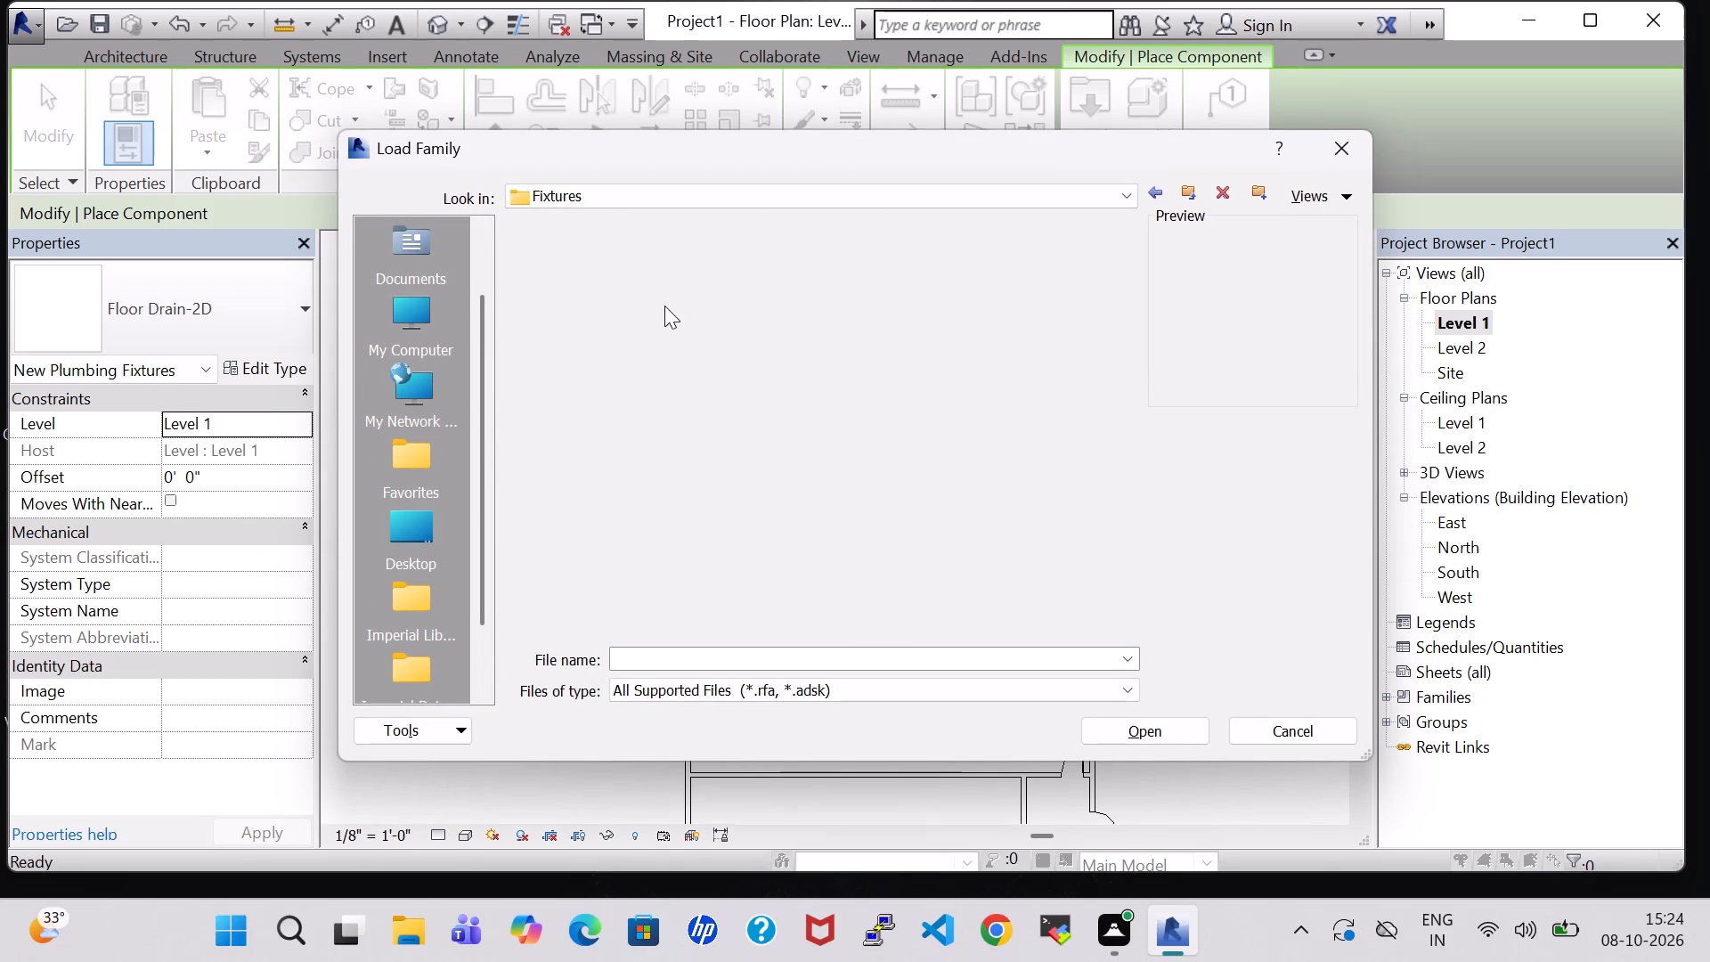
{"action": "left_click", "coordinate": [528, 325]}
{"action": "double_click", "coordinate": [539, 322]}
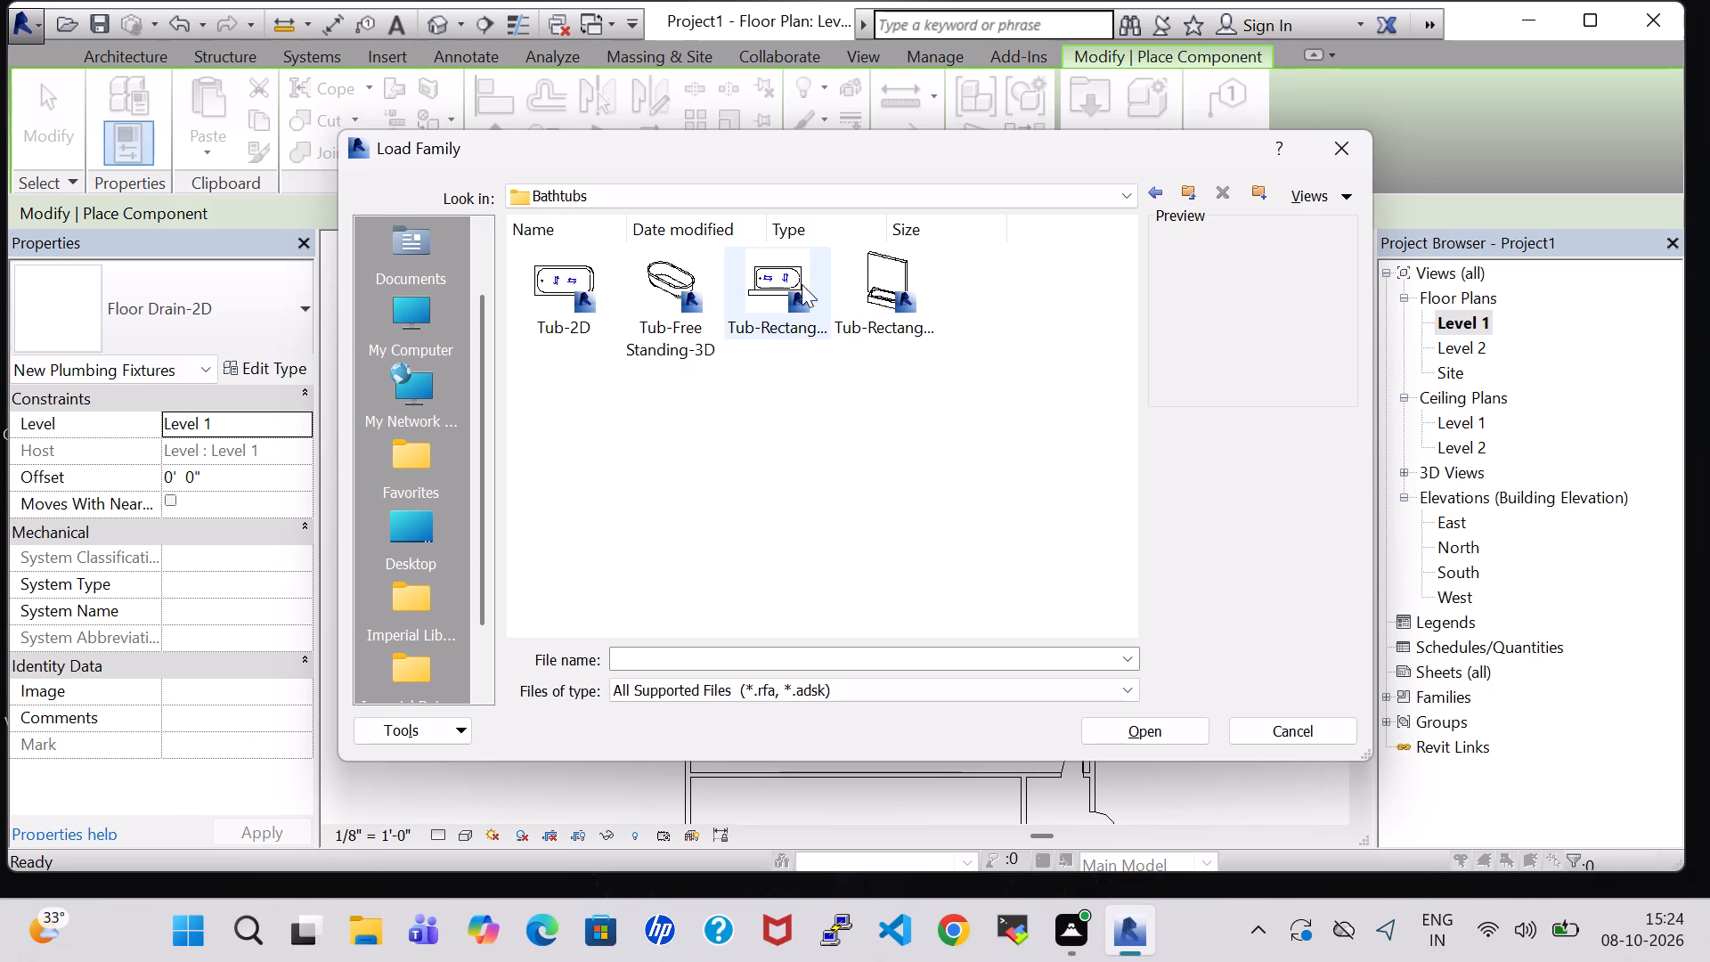
{"action": "left_click", "coordinate": [888, 274]}
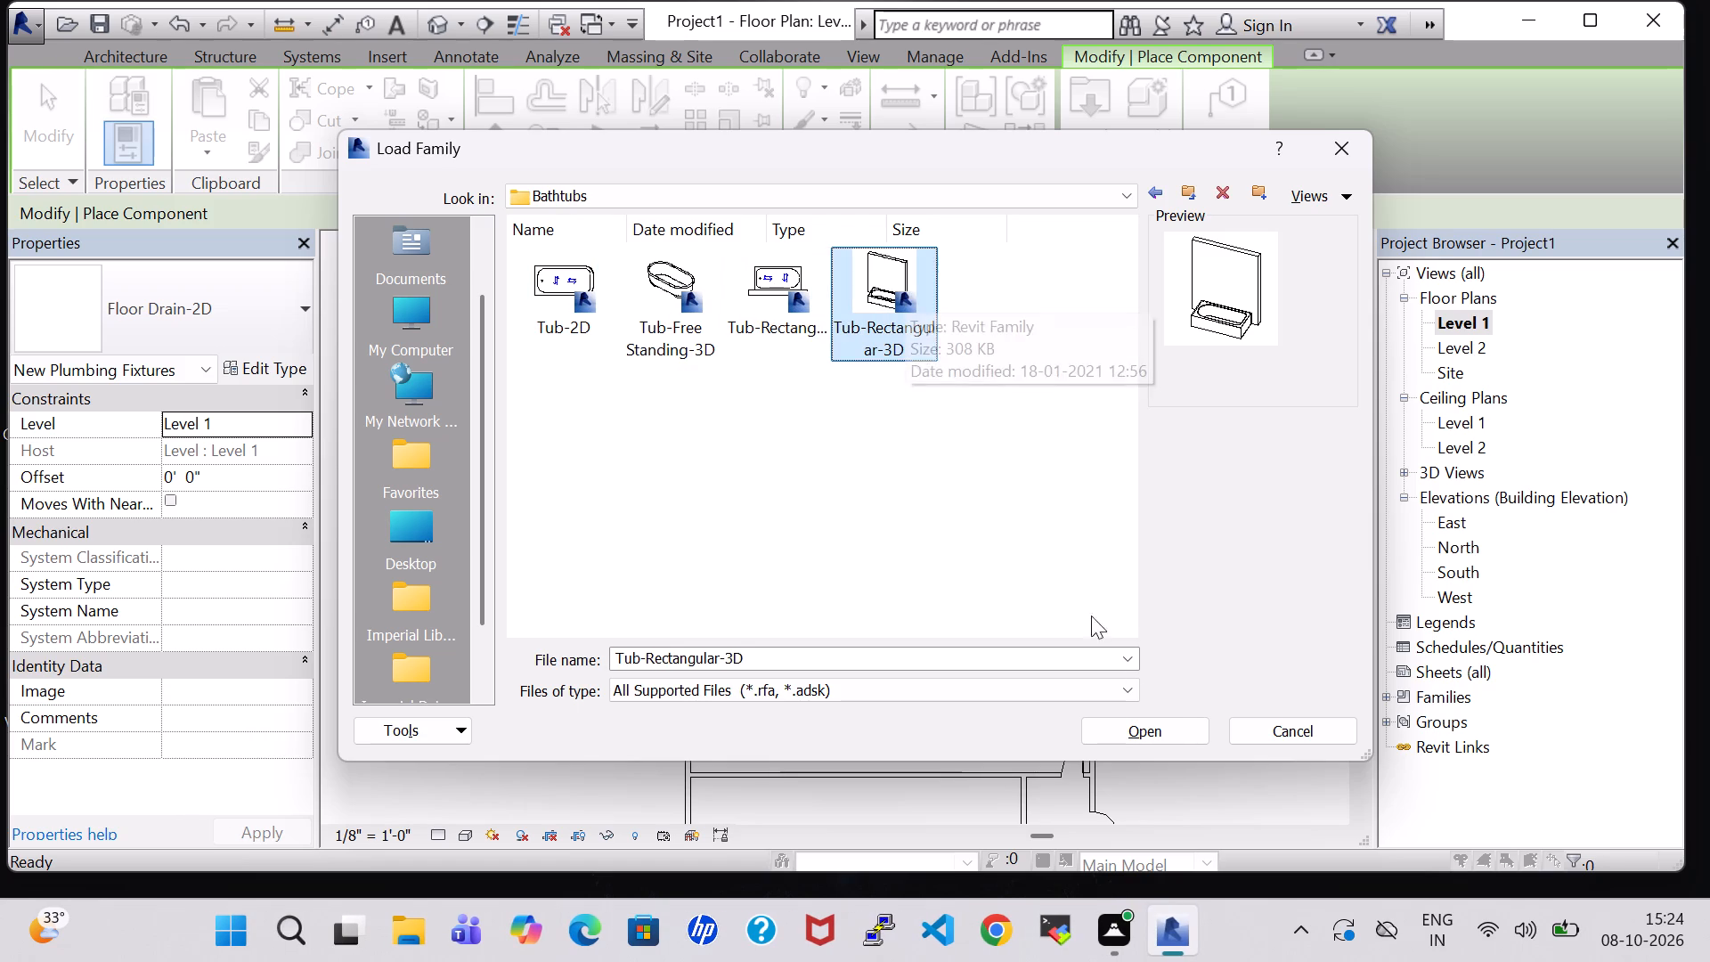
{"action": "left_click", "coordinate": [1169, 735]}
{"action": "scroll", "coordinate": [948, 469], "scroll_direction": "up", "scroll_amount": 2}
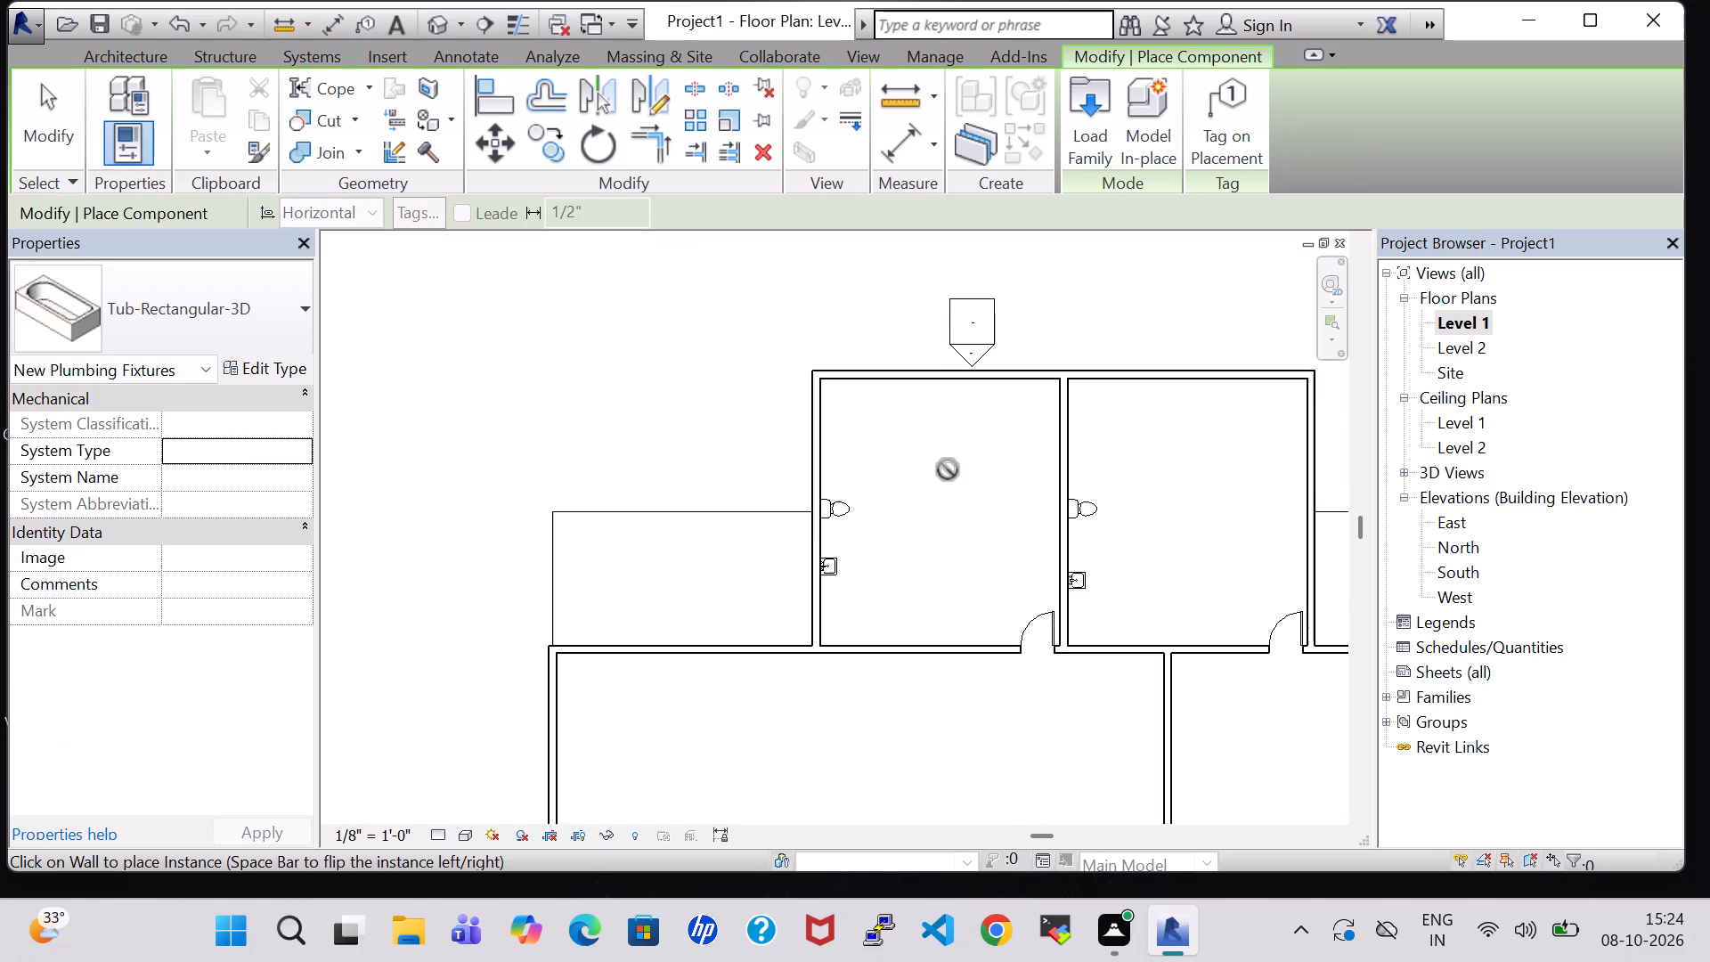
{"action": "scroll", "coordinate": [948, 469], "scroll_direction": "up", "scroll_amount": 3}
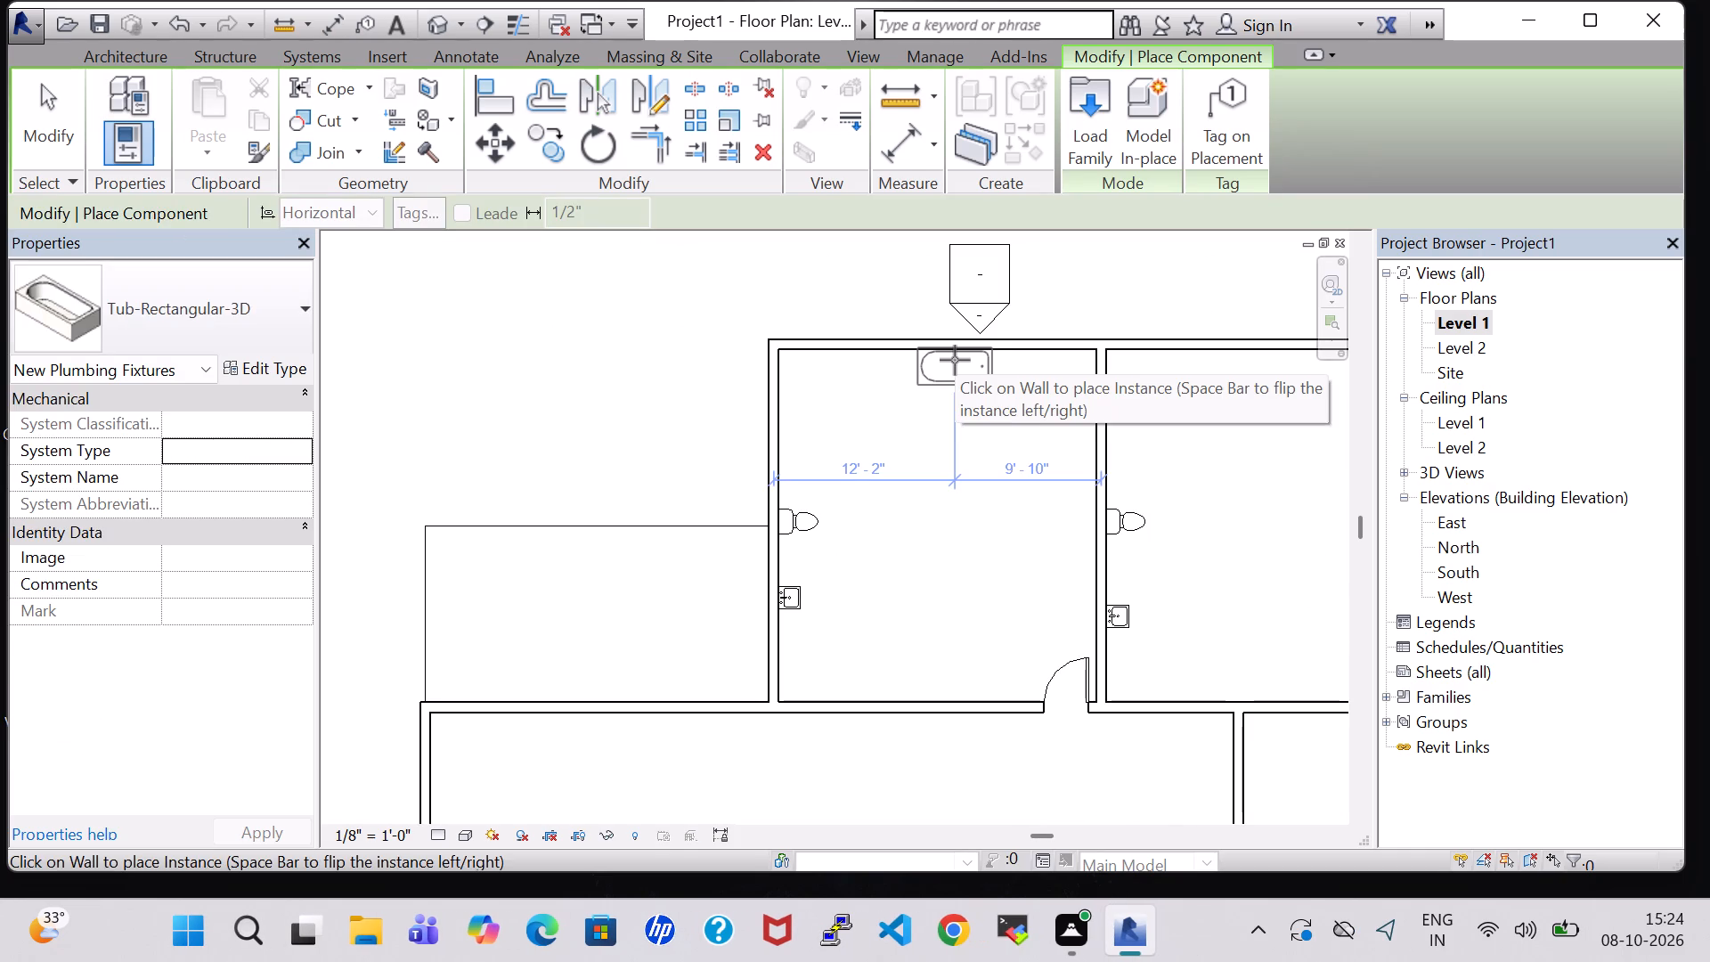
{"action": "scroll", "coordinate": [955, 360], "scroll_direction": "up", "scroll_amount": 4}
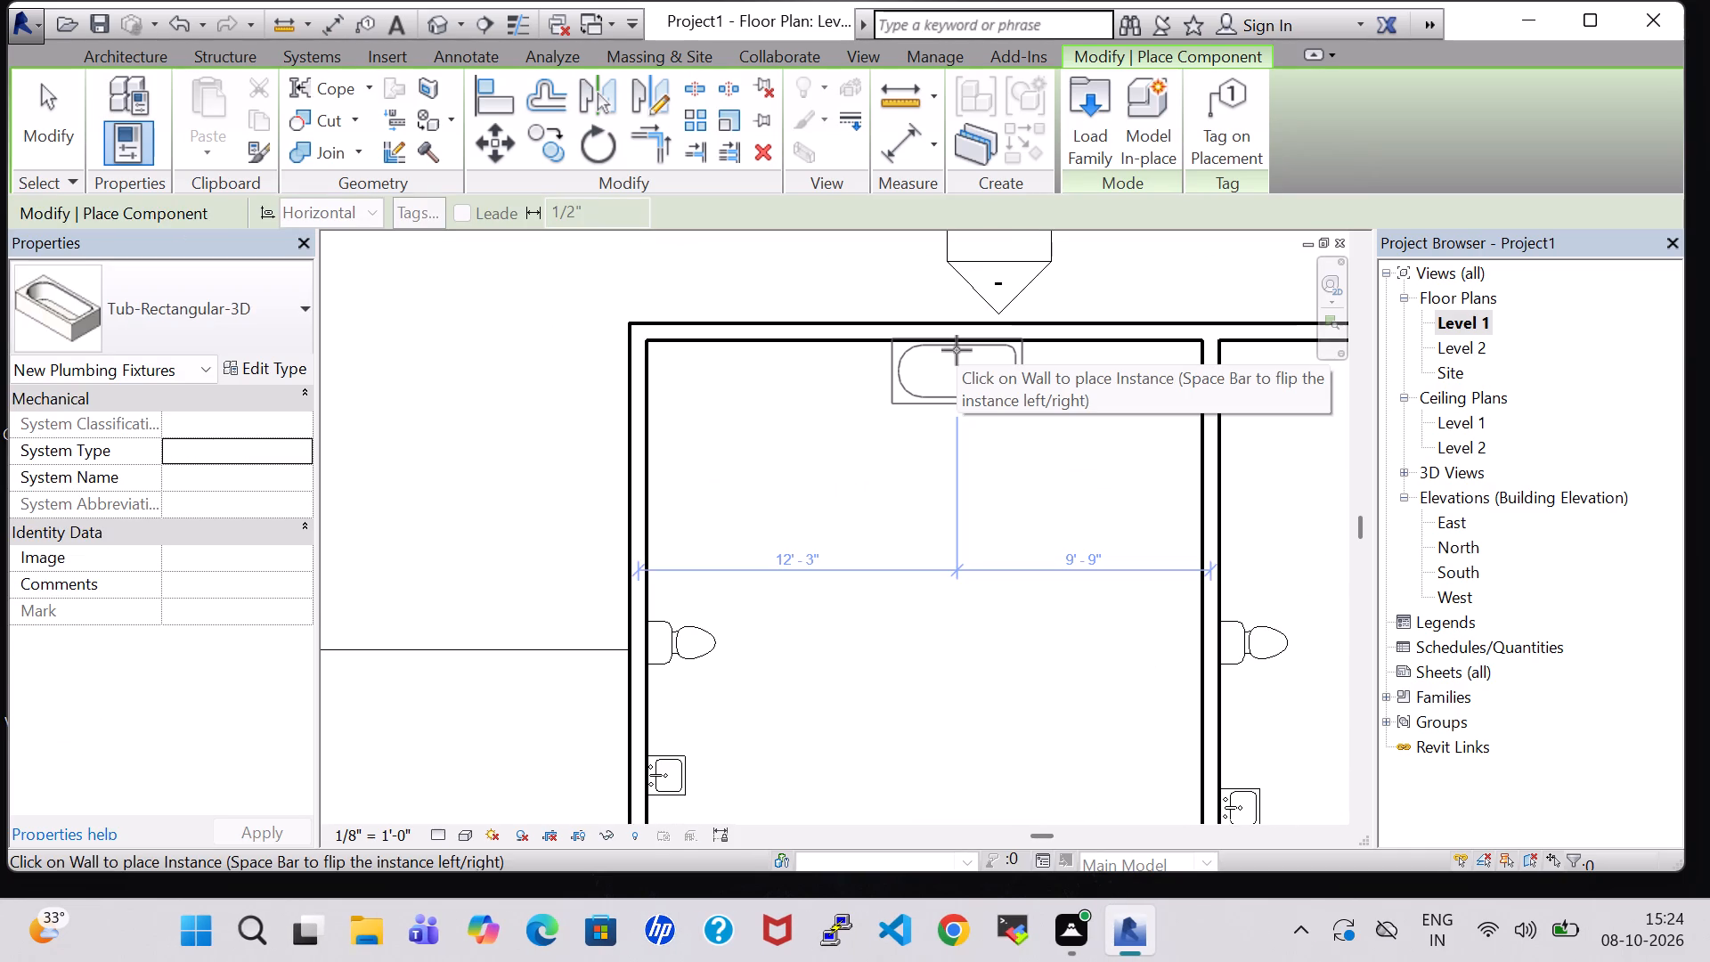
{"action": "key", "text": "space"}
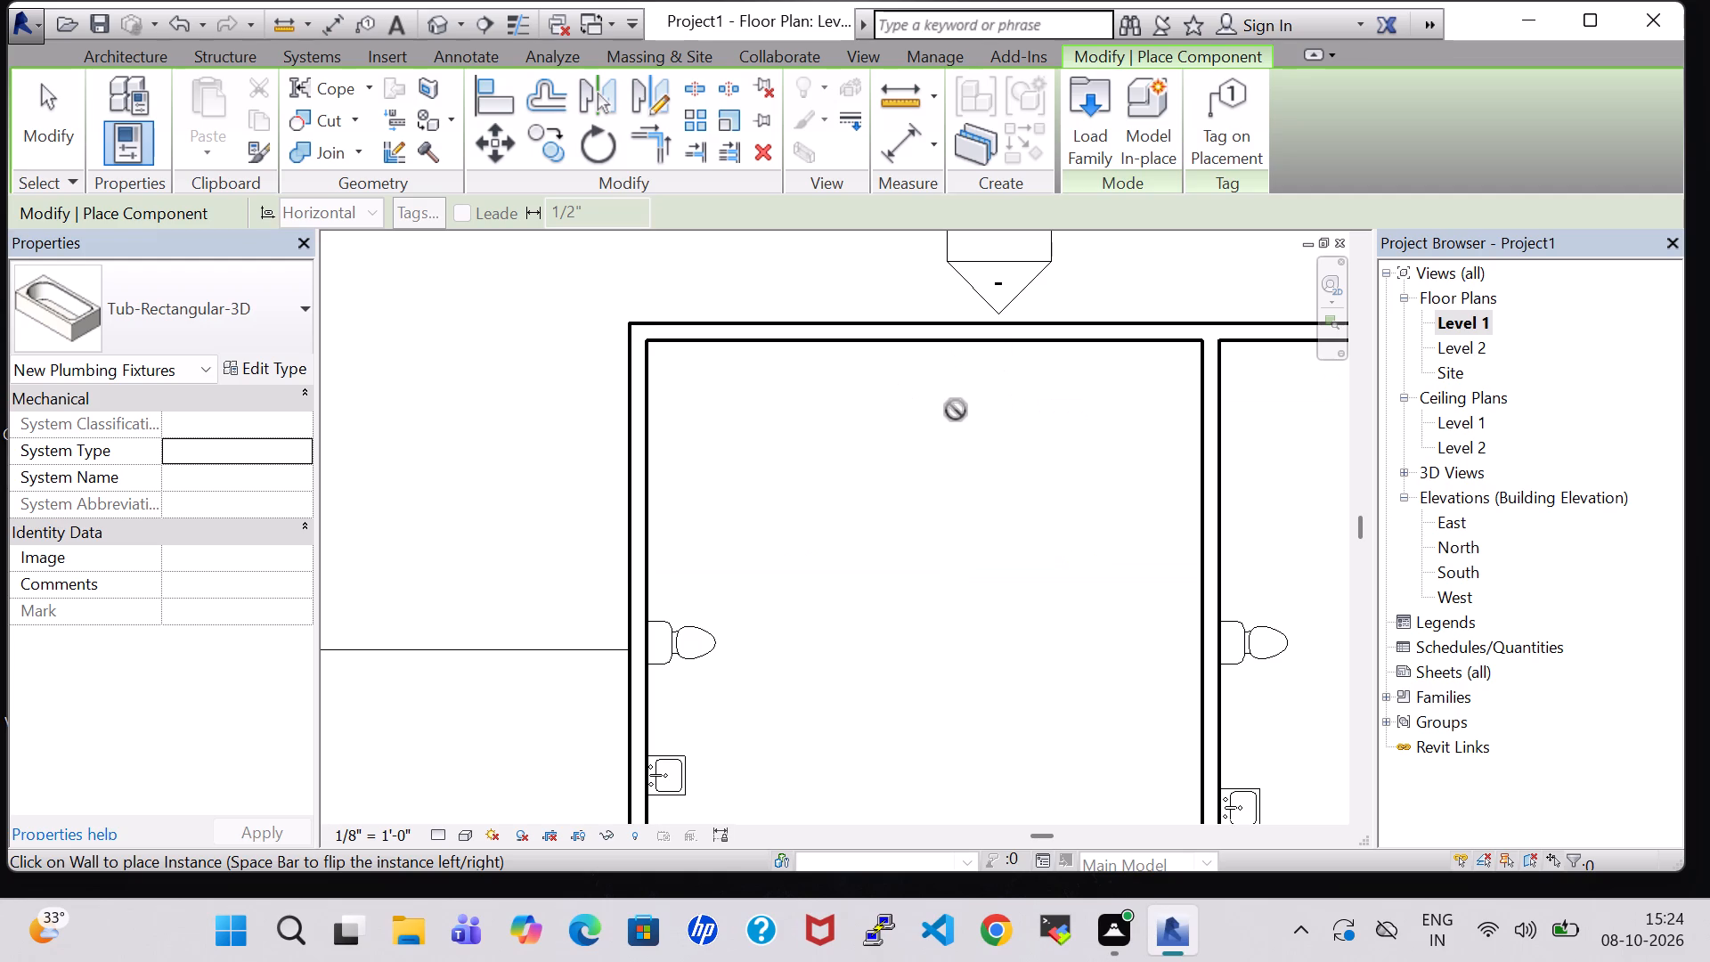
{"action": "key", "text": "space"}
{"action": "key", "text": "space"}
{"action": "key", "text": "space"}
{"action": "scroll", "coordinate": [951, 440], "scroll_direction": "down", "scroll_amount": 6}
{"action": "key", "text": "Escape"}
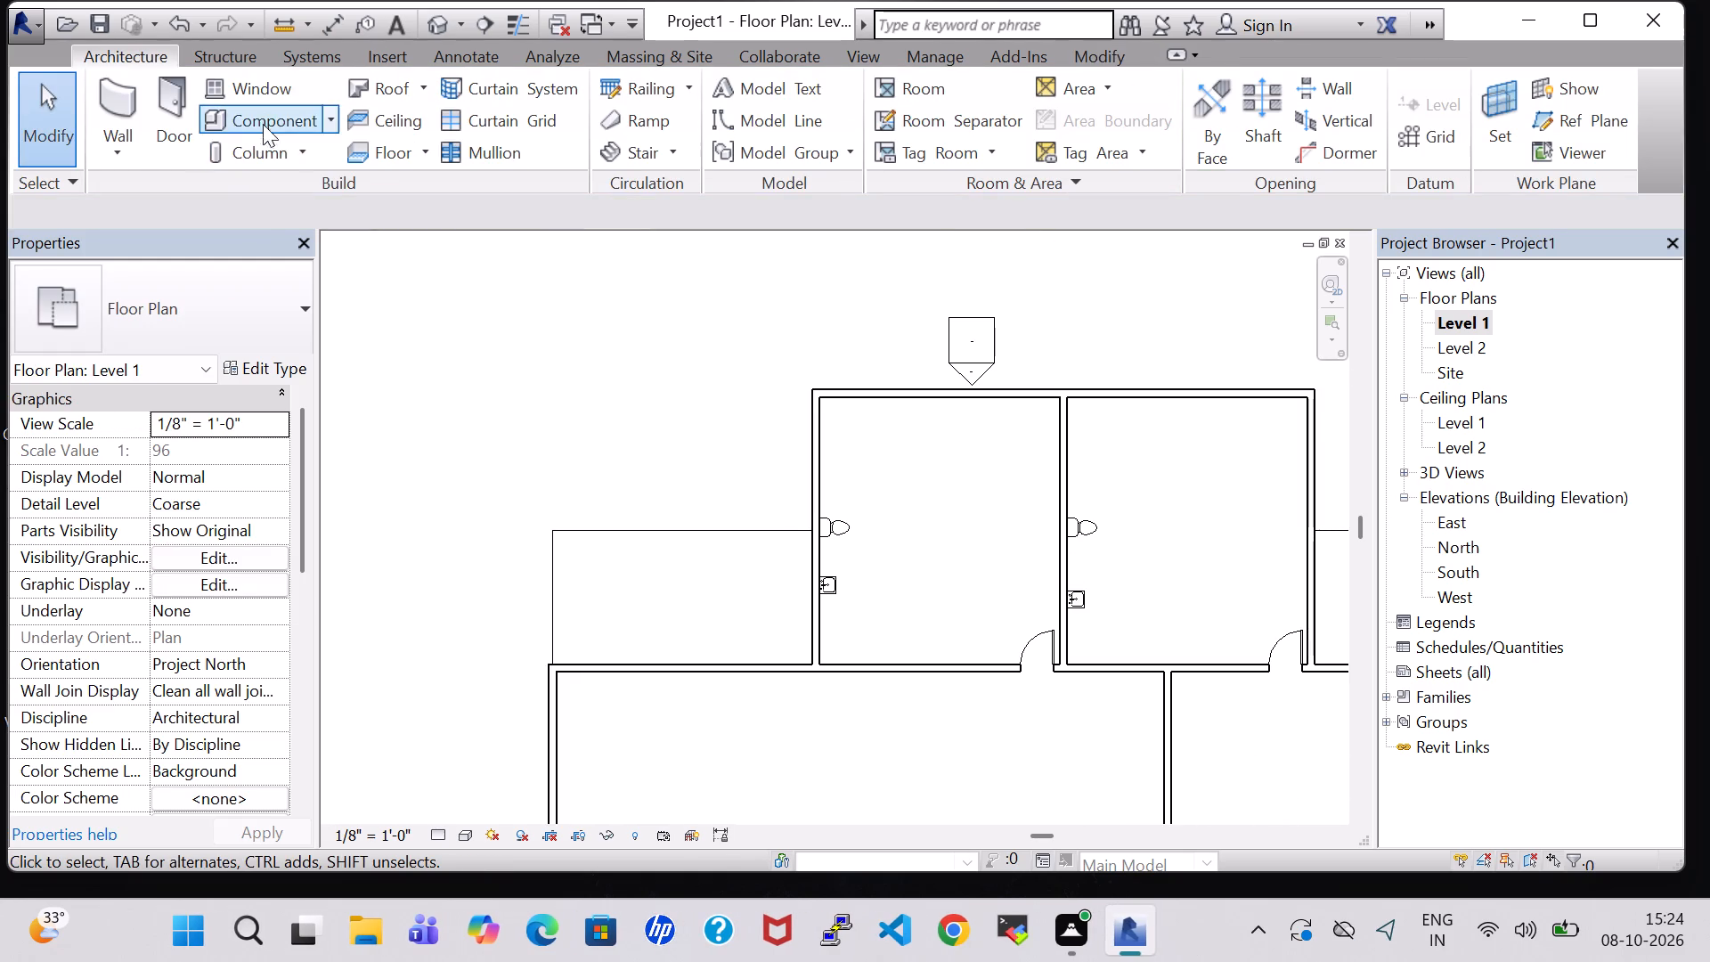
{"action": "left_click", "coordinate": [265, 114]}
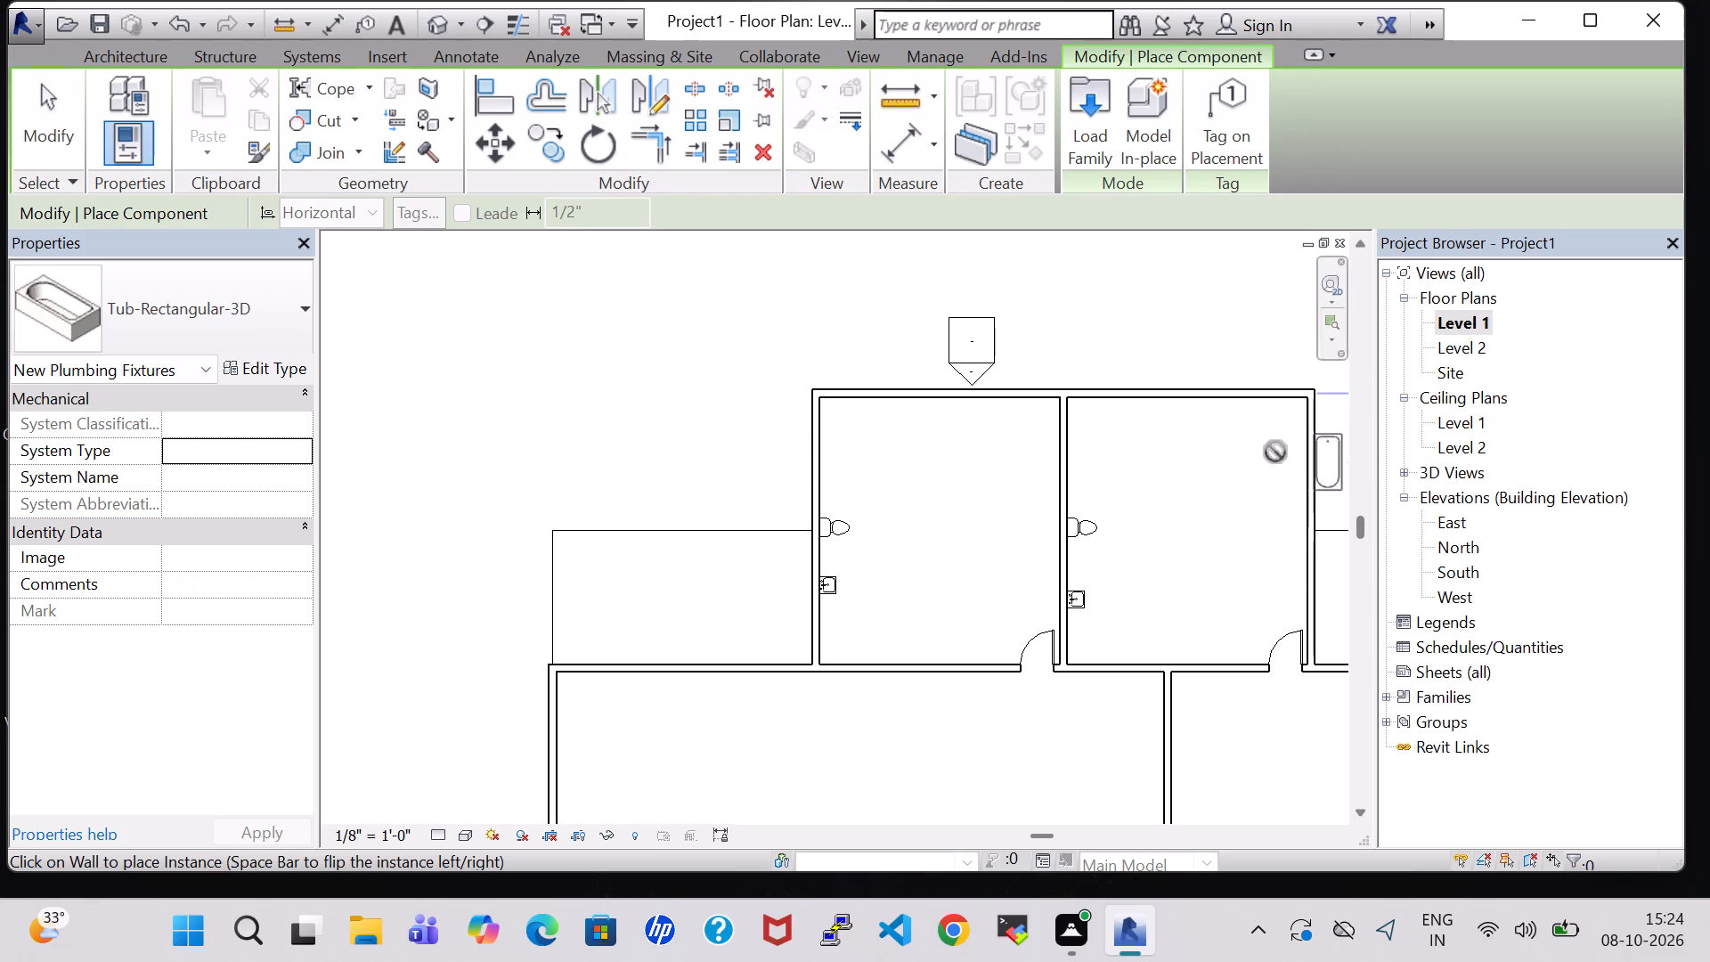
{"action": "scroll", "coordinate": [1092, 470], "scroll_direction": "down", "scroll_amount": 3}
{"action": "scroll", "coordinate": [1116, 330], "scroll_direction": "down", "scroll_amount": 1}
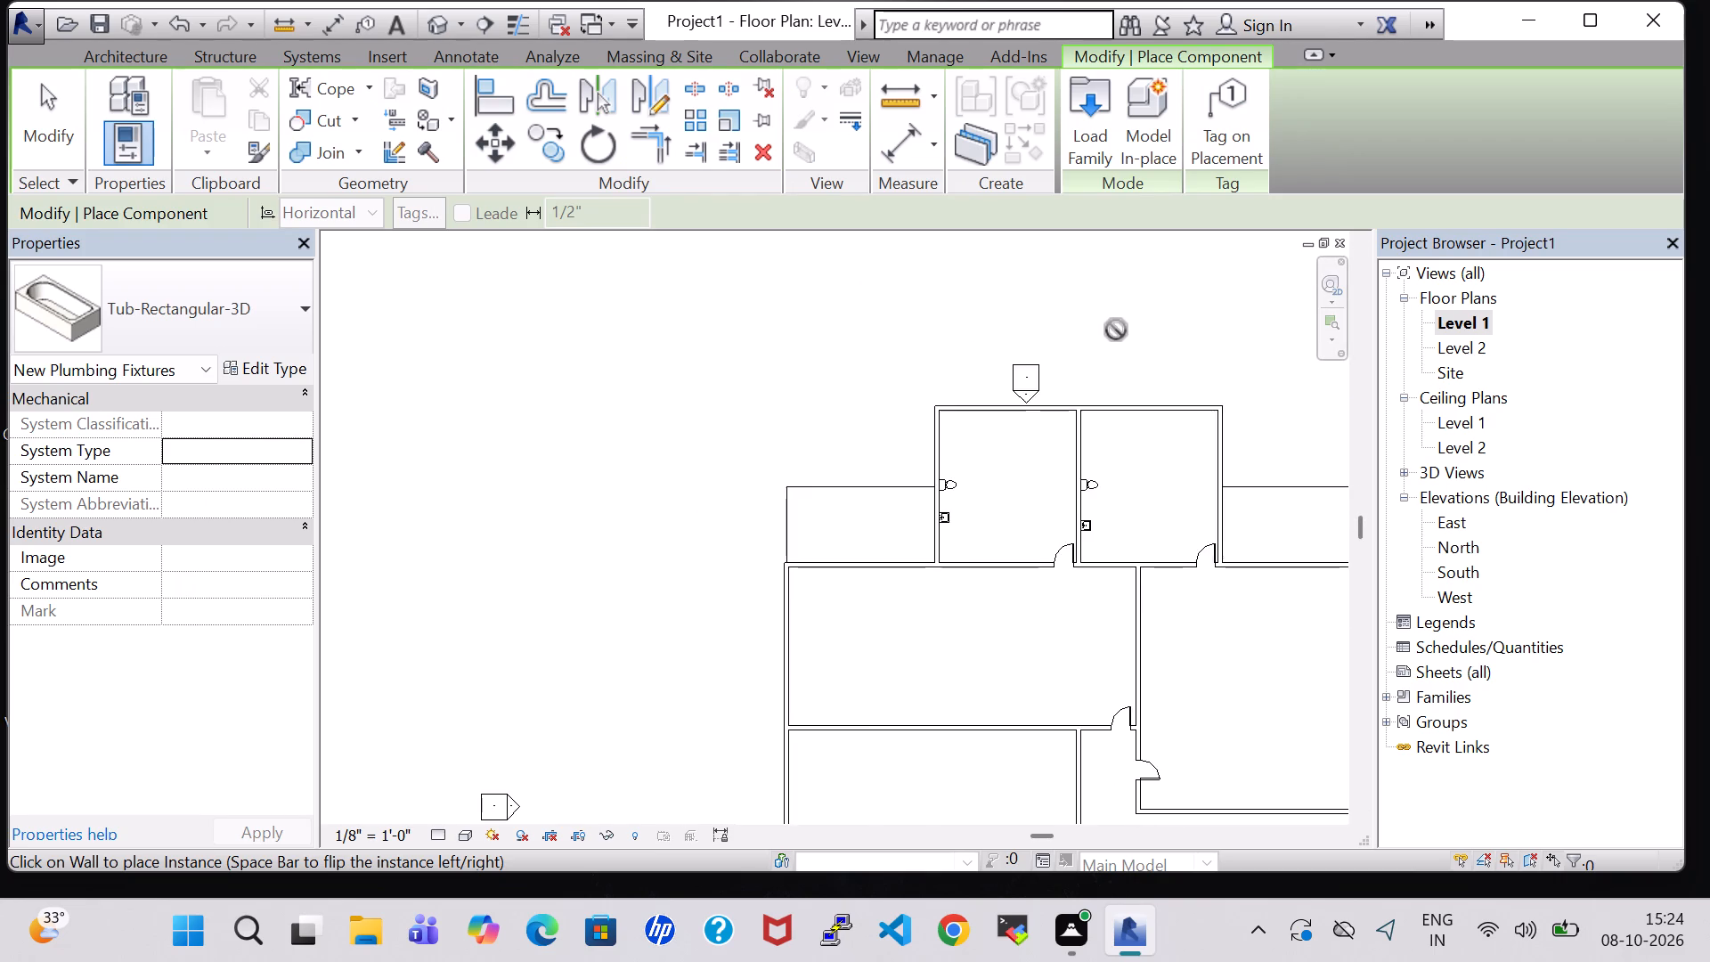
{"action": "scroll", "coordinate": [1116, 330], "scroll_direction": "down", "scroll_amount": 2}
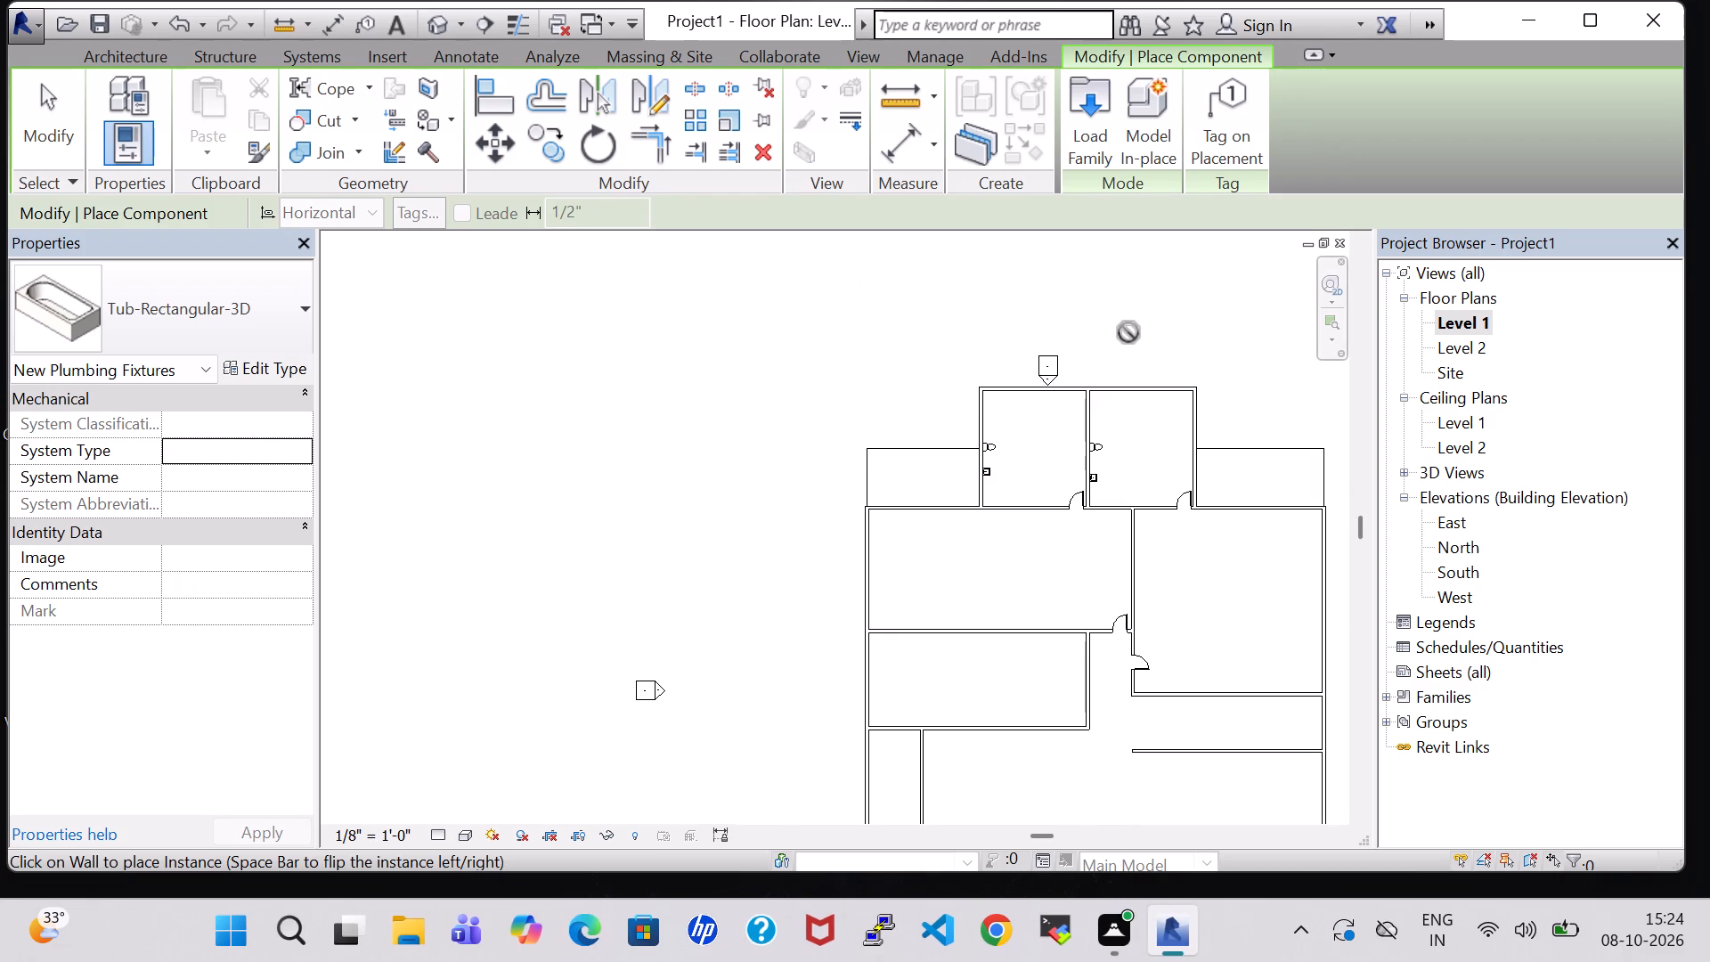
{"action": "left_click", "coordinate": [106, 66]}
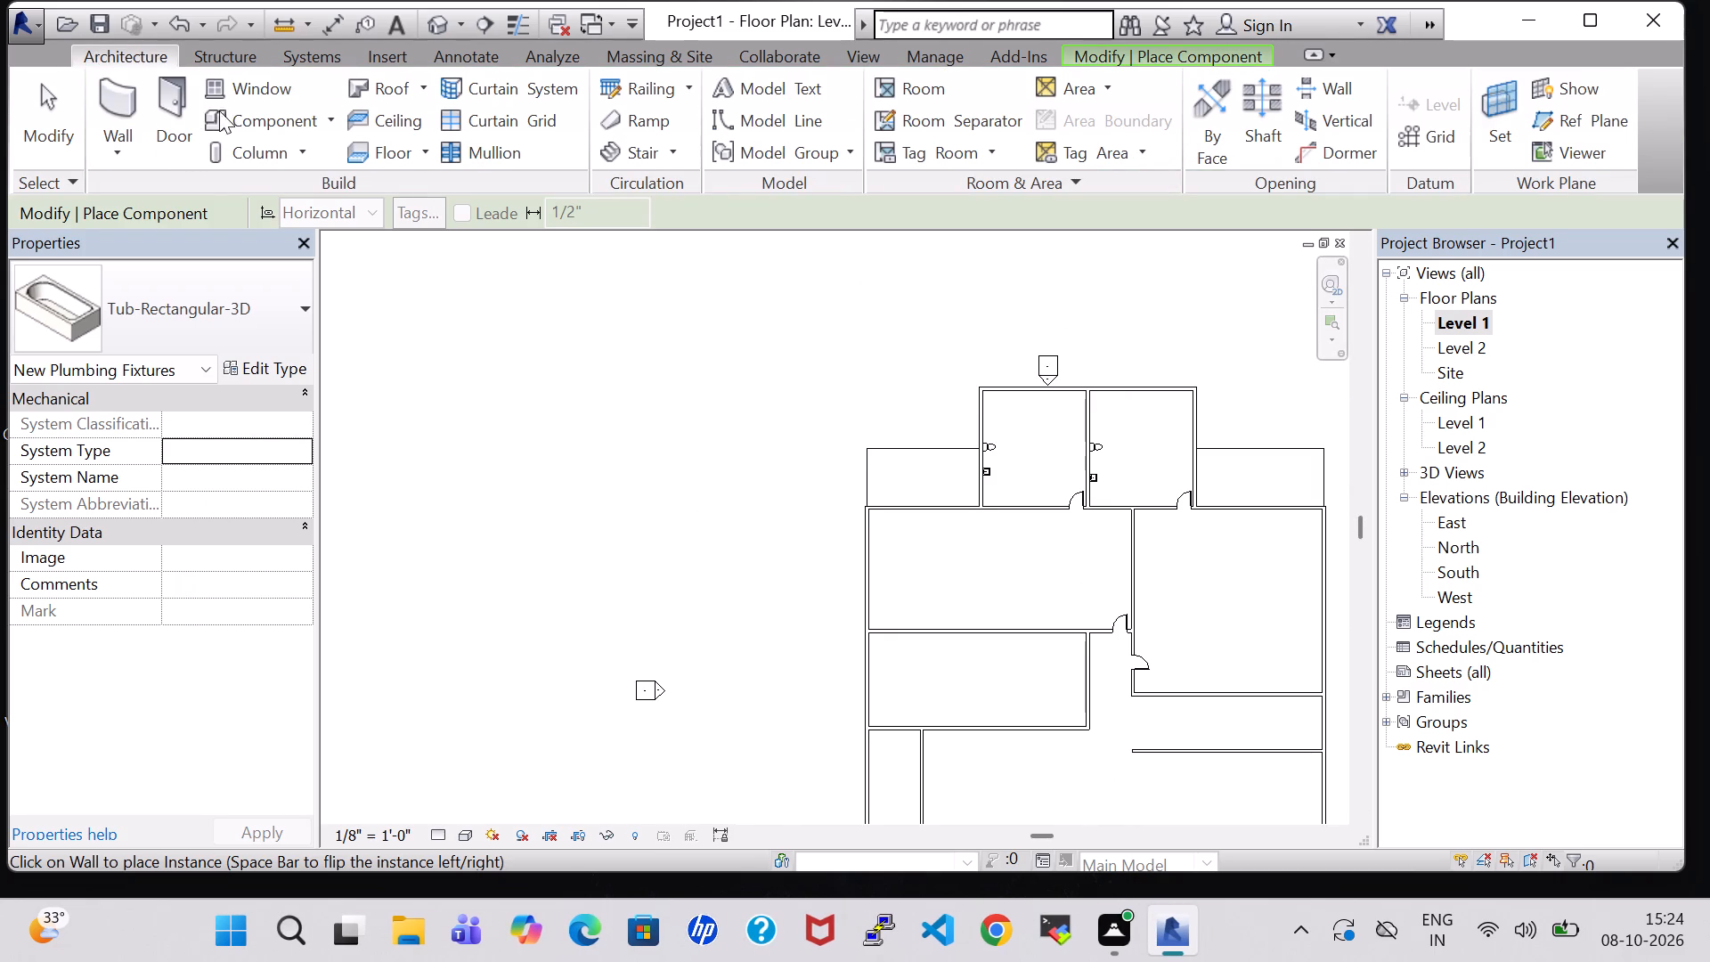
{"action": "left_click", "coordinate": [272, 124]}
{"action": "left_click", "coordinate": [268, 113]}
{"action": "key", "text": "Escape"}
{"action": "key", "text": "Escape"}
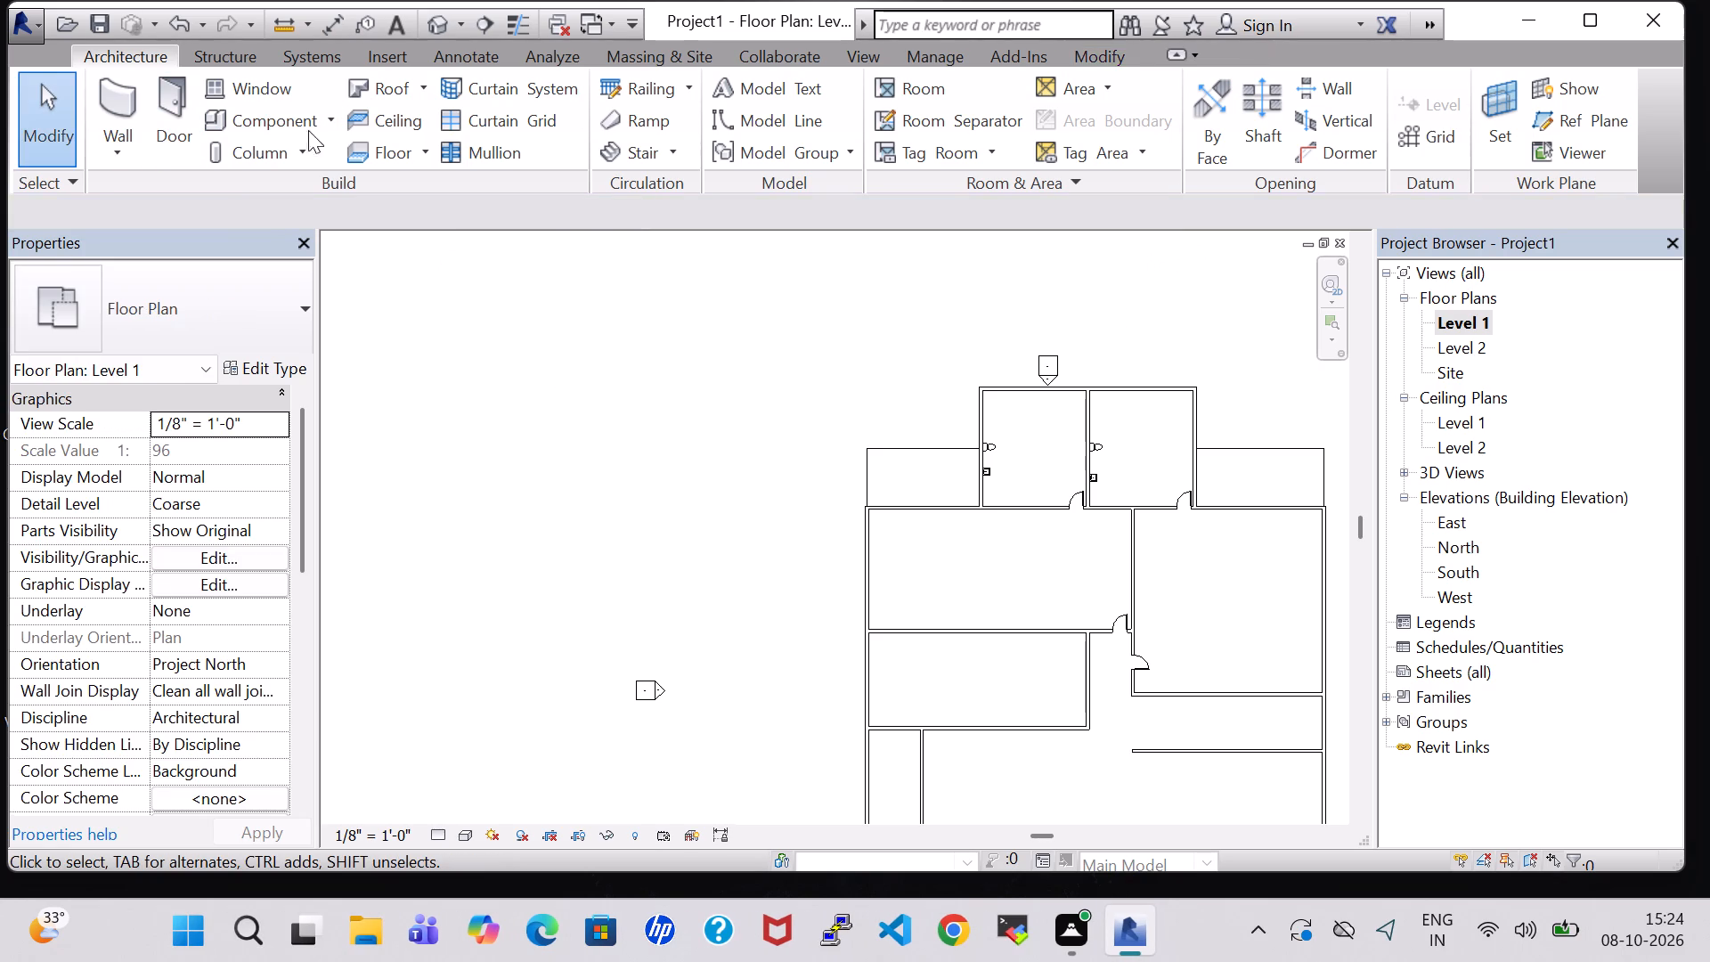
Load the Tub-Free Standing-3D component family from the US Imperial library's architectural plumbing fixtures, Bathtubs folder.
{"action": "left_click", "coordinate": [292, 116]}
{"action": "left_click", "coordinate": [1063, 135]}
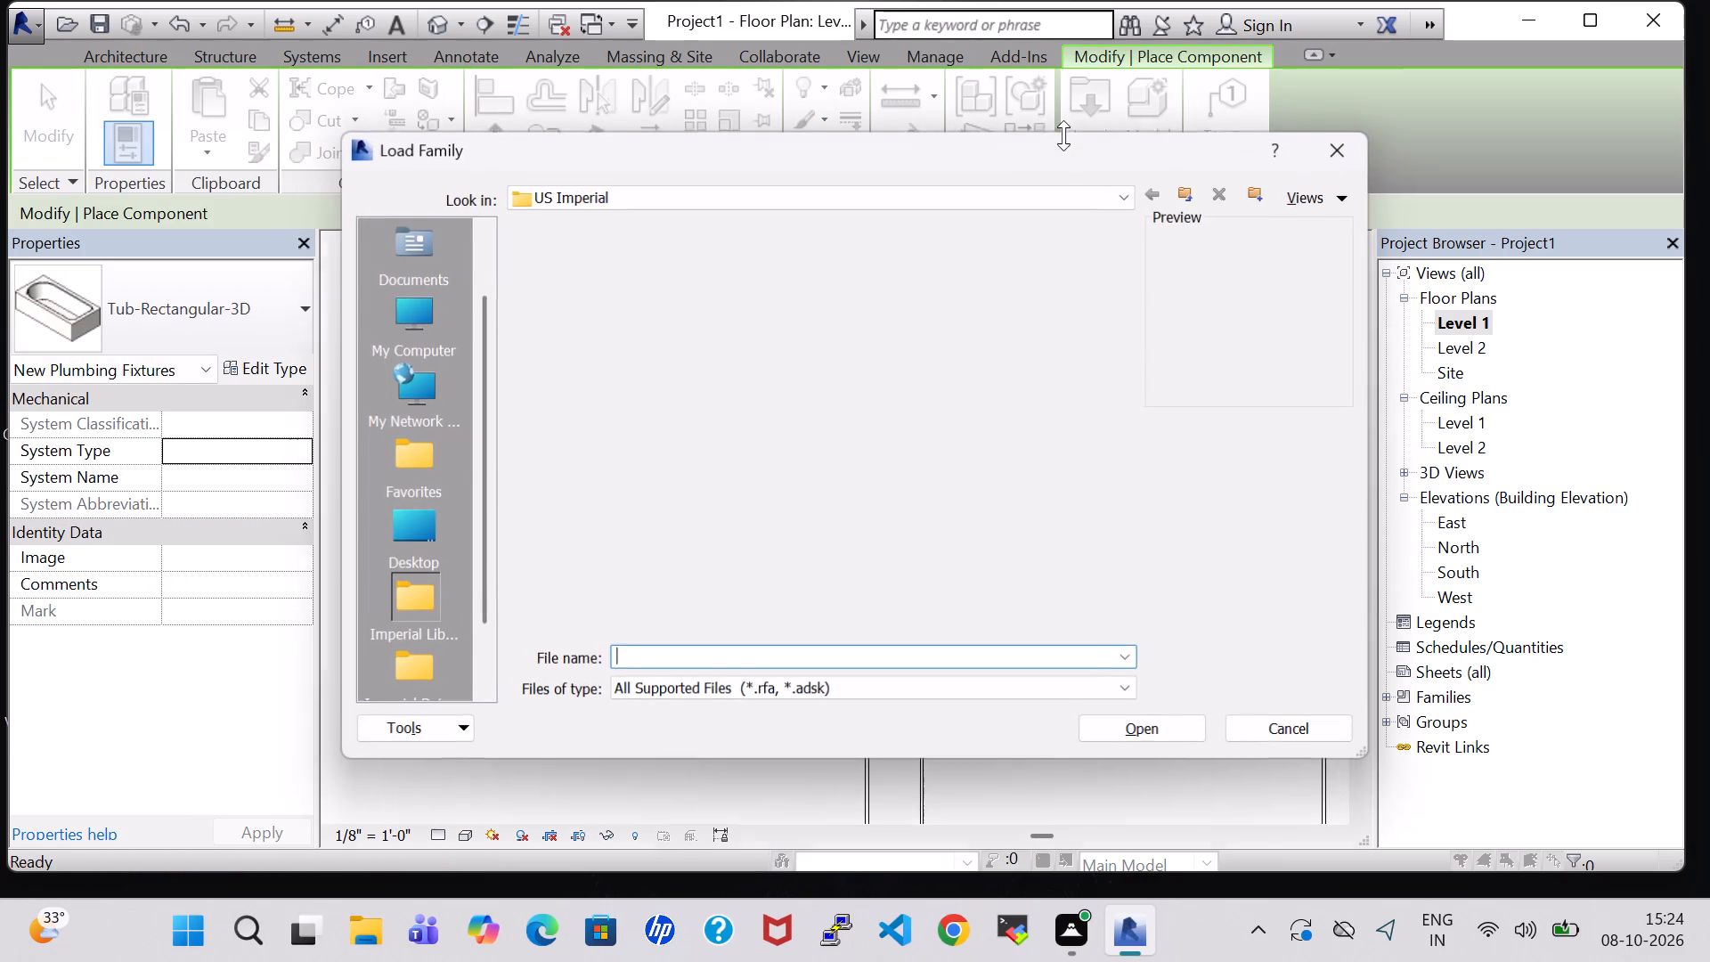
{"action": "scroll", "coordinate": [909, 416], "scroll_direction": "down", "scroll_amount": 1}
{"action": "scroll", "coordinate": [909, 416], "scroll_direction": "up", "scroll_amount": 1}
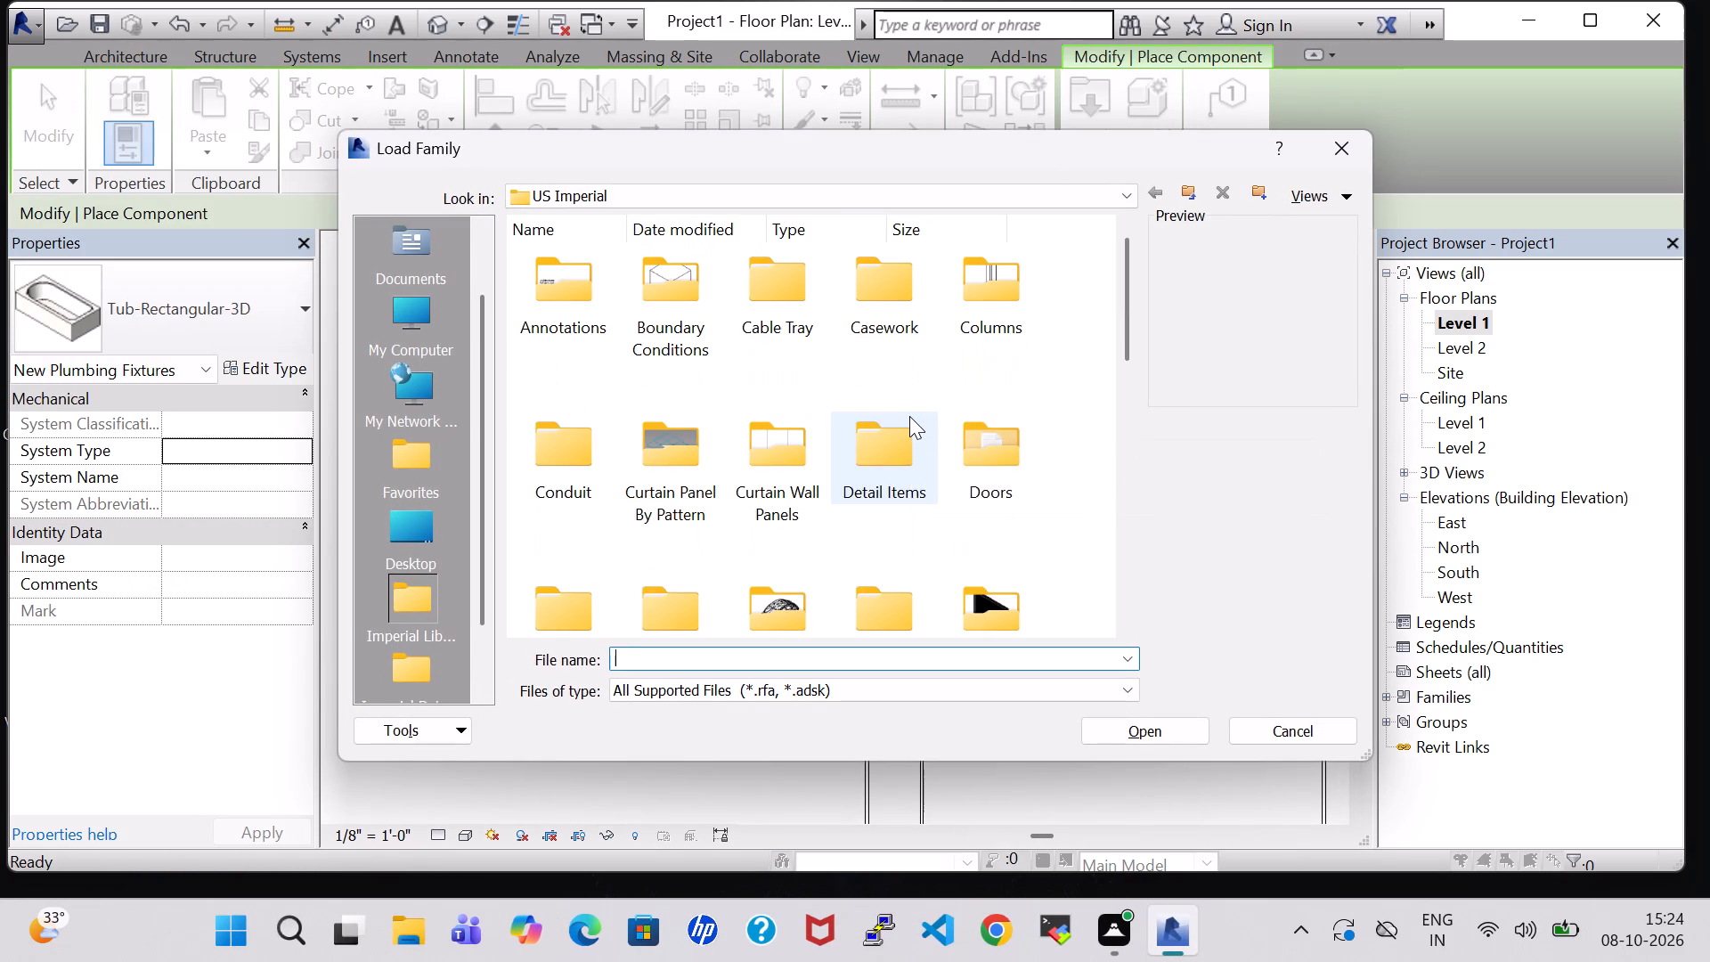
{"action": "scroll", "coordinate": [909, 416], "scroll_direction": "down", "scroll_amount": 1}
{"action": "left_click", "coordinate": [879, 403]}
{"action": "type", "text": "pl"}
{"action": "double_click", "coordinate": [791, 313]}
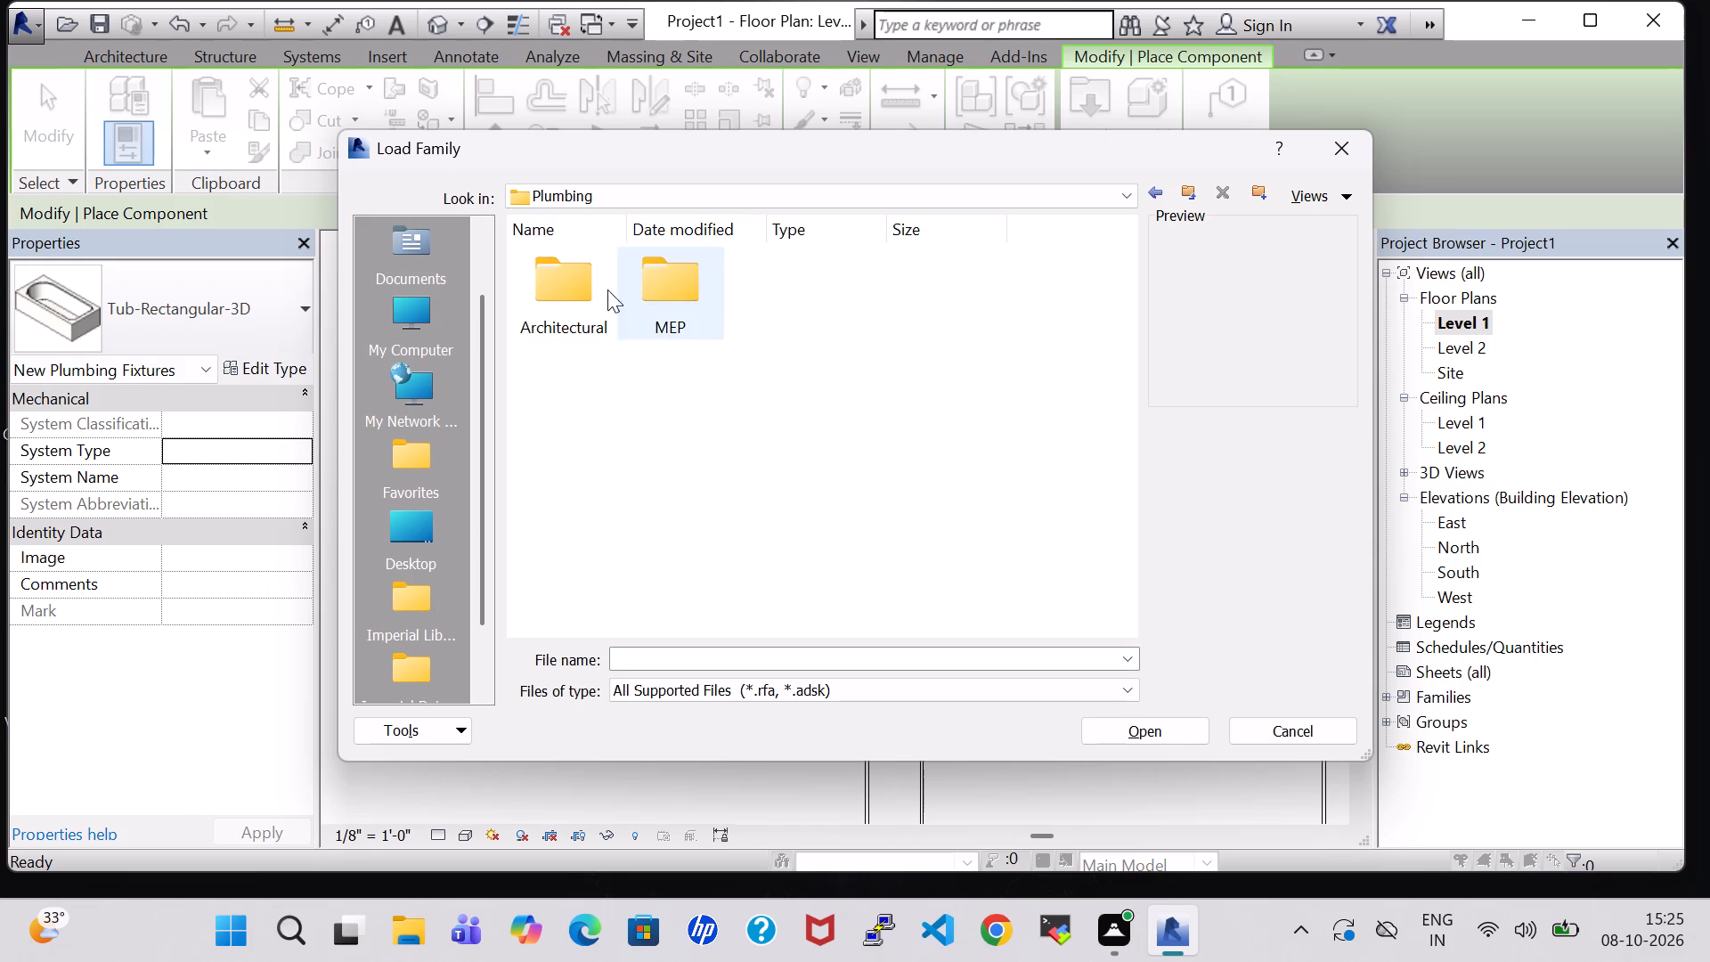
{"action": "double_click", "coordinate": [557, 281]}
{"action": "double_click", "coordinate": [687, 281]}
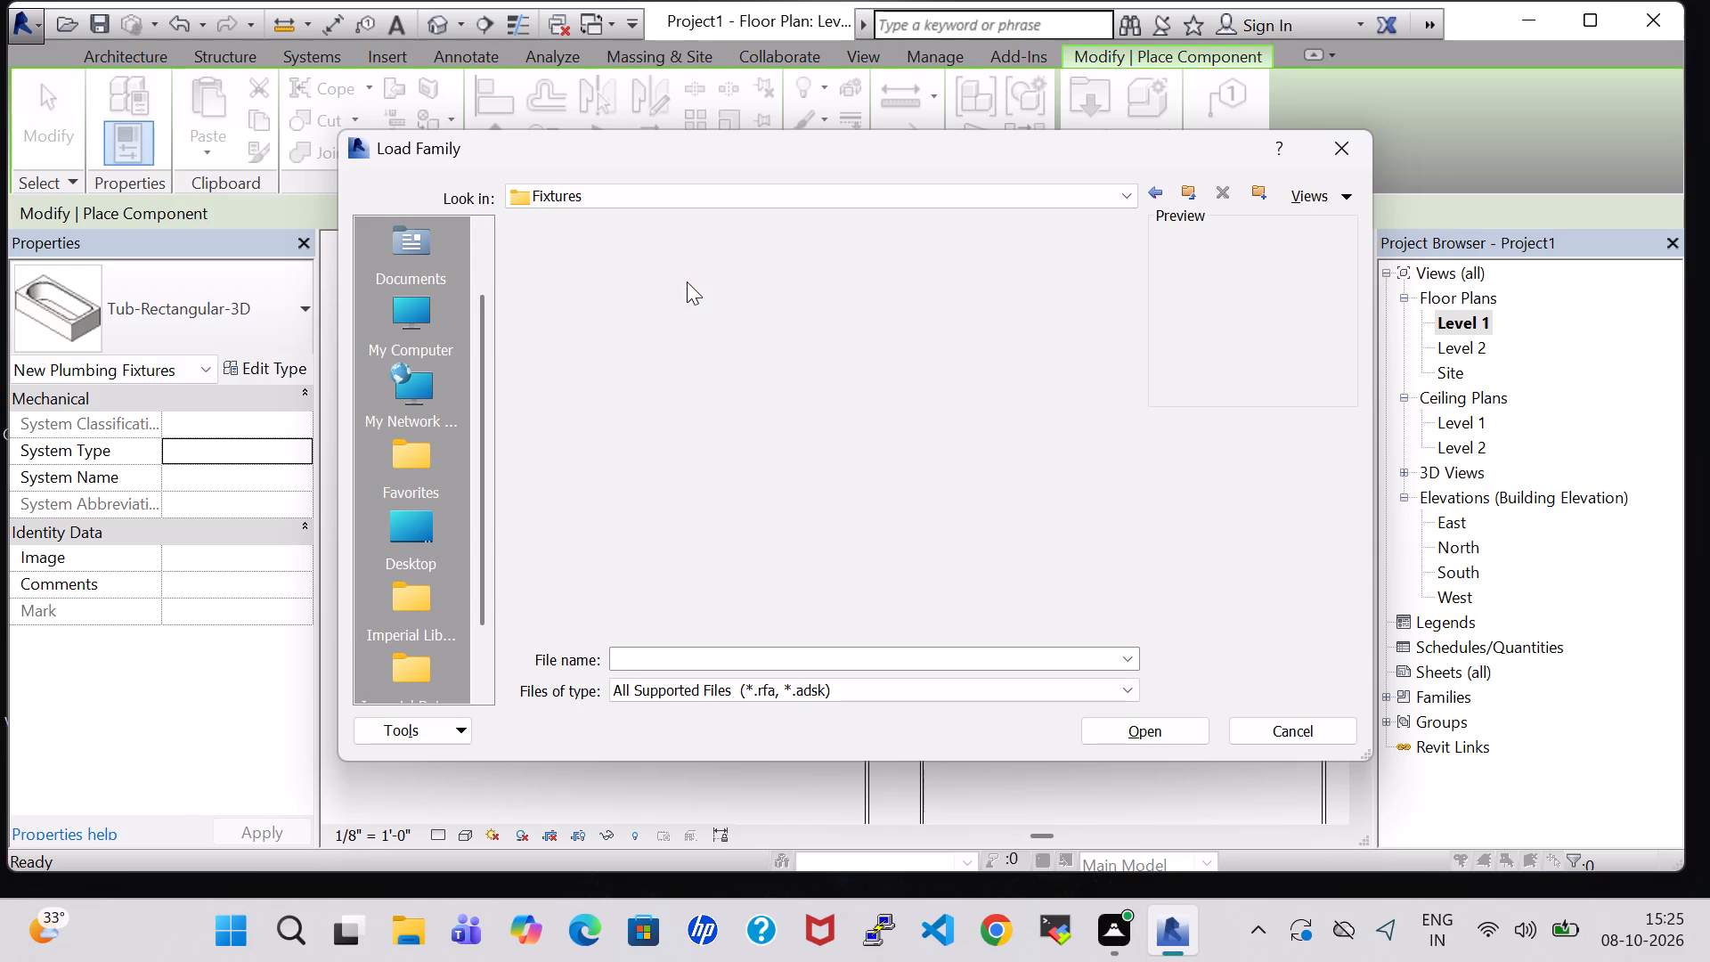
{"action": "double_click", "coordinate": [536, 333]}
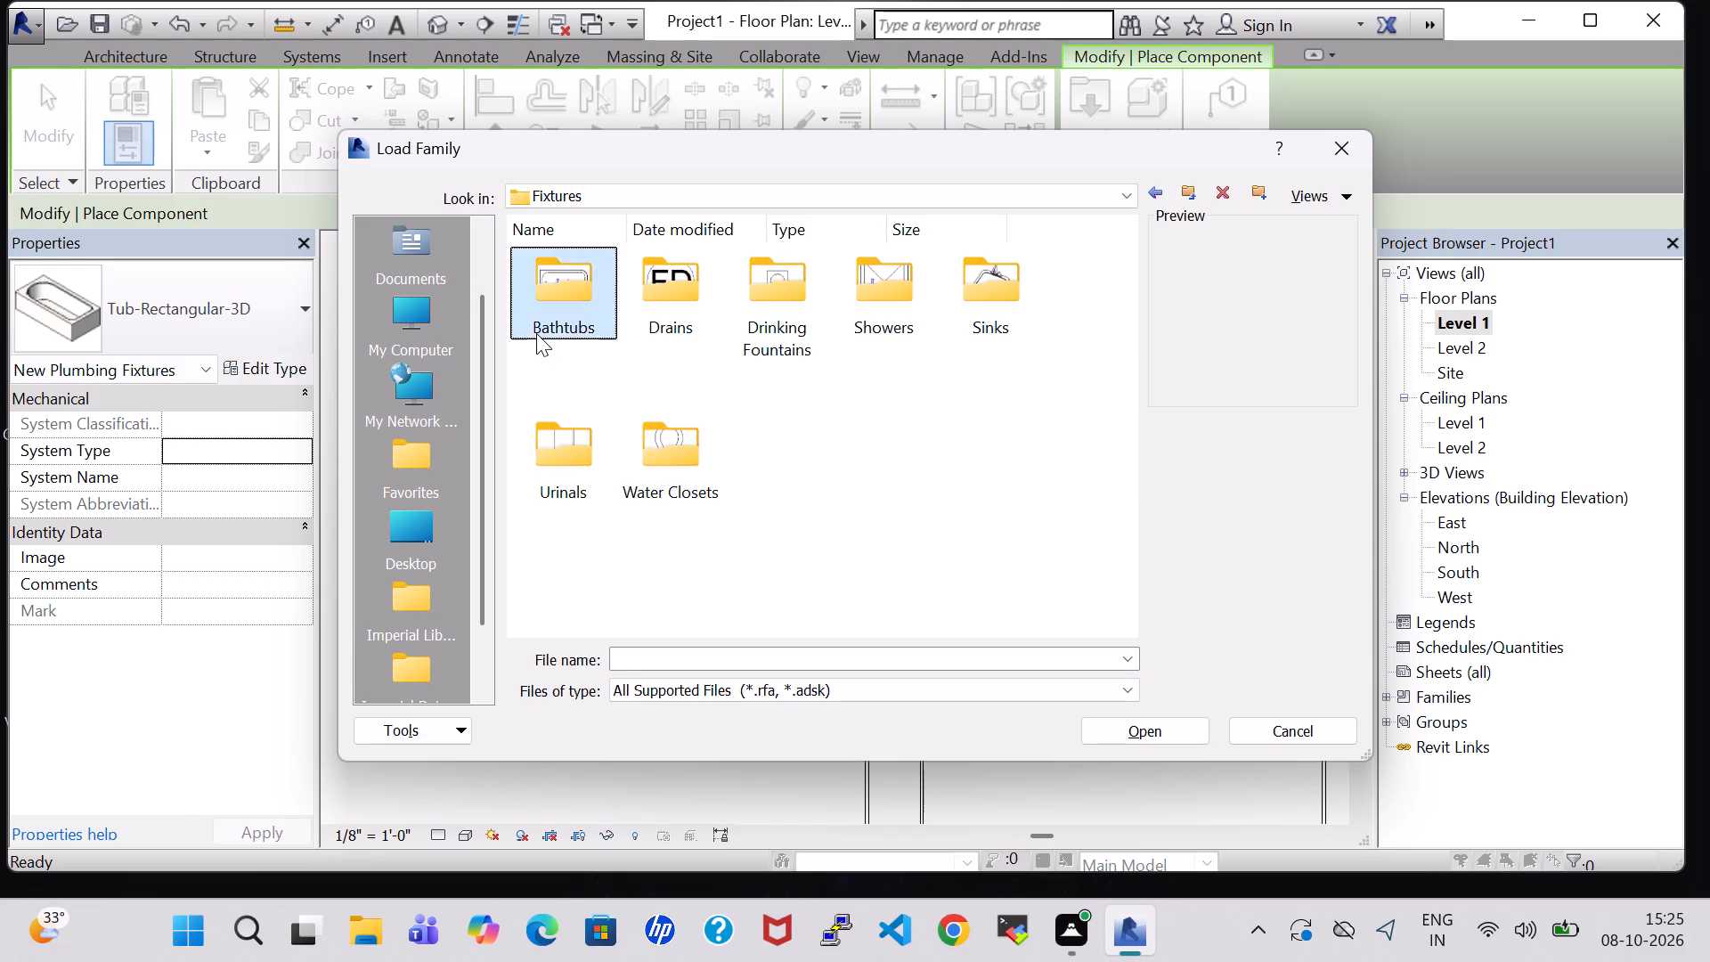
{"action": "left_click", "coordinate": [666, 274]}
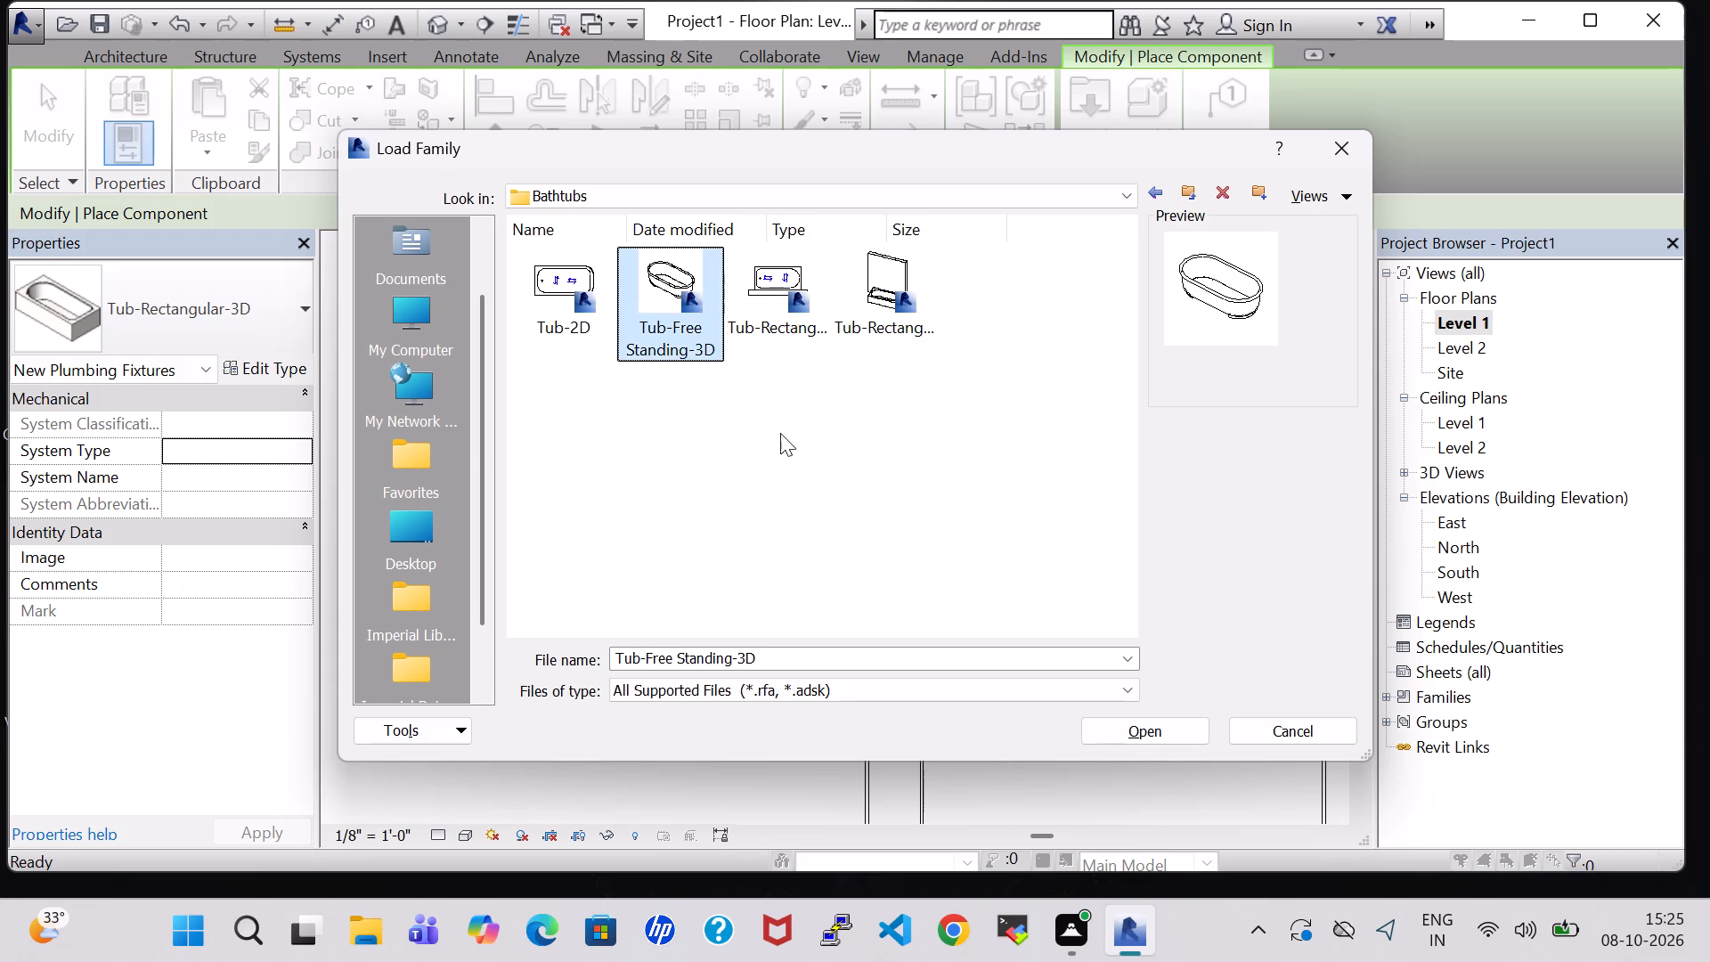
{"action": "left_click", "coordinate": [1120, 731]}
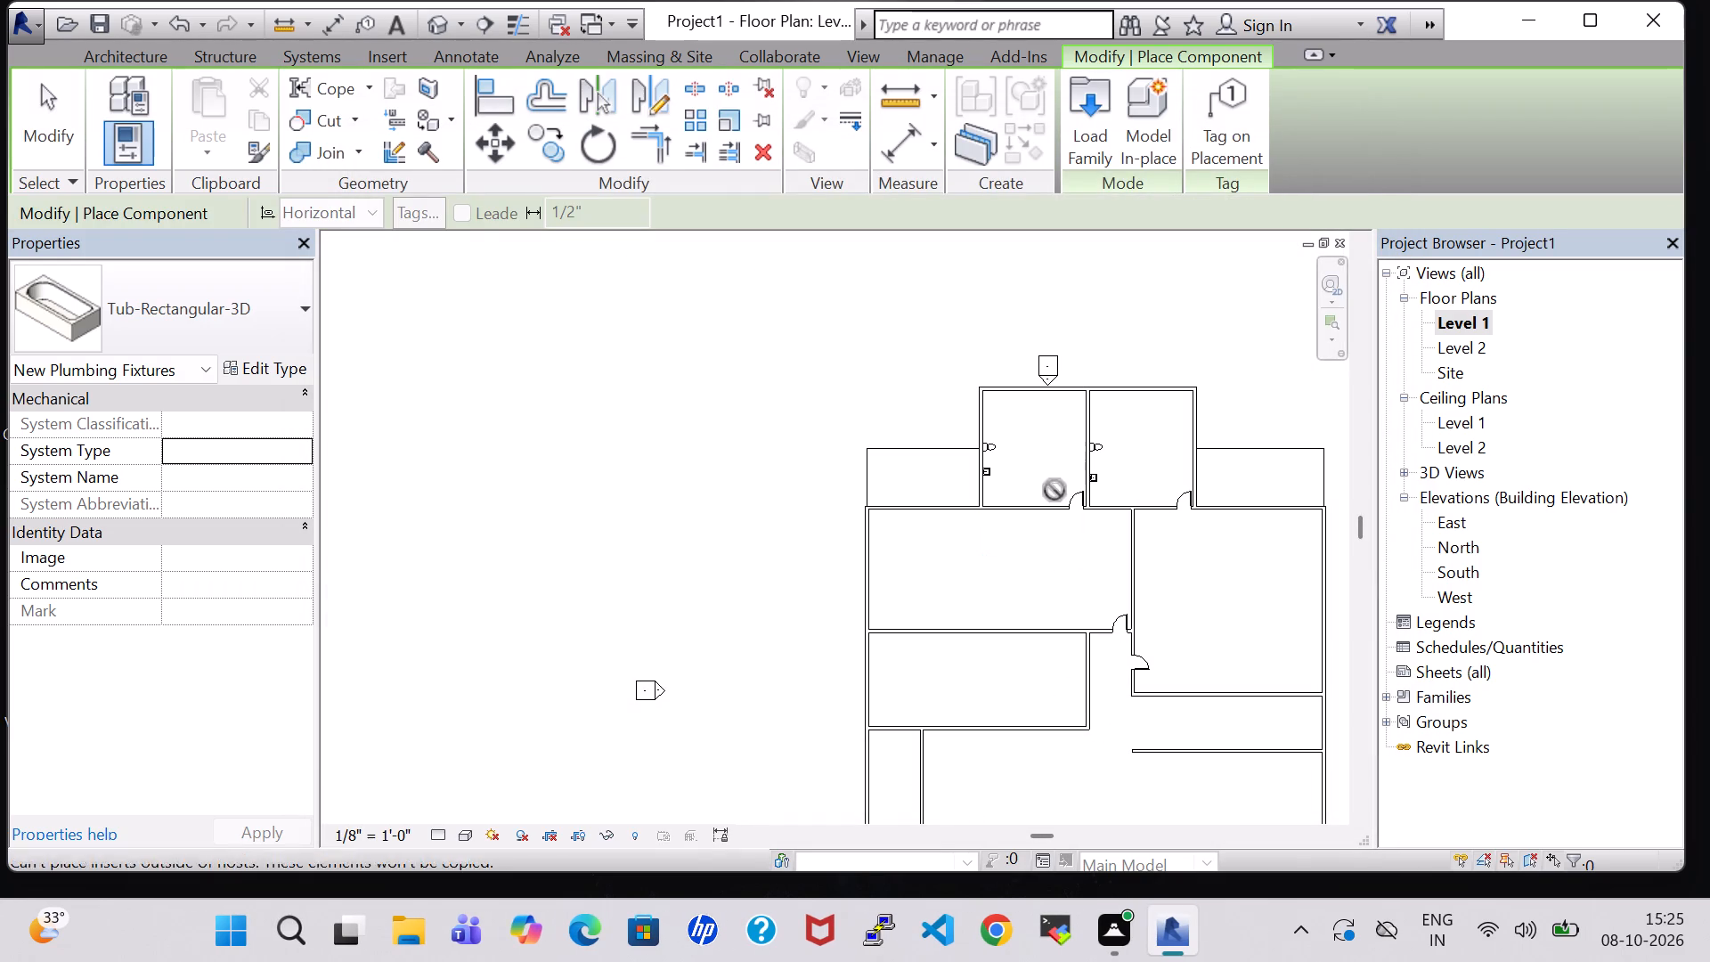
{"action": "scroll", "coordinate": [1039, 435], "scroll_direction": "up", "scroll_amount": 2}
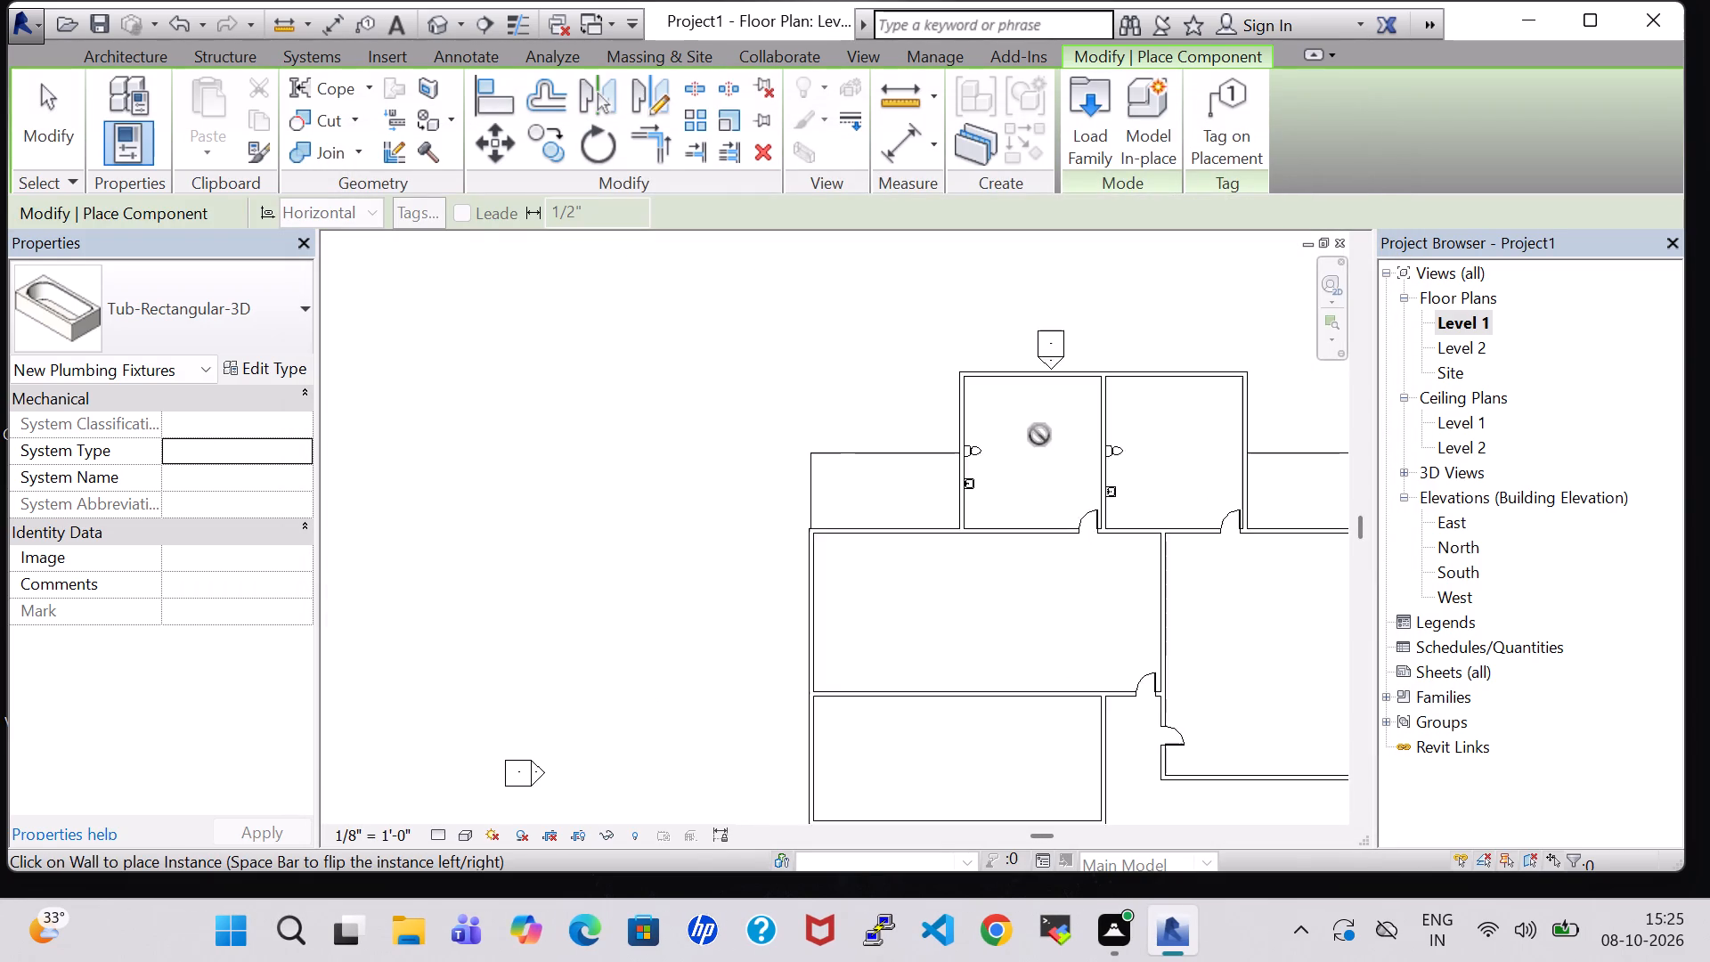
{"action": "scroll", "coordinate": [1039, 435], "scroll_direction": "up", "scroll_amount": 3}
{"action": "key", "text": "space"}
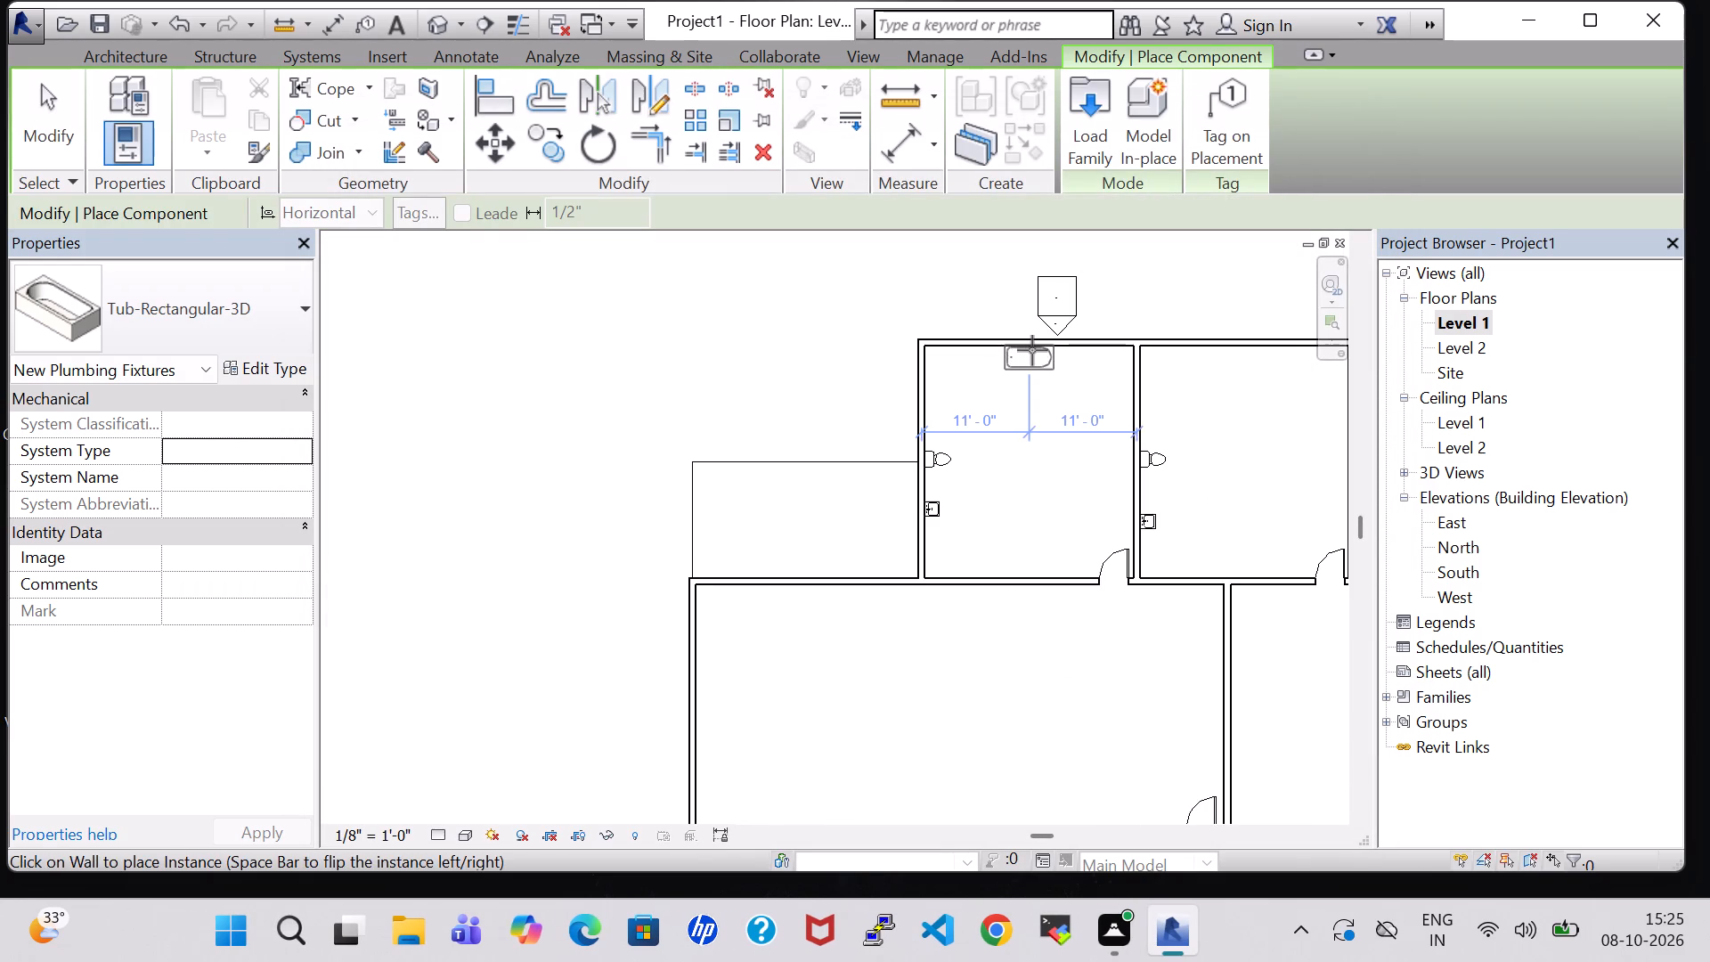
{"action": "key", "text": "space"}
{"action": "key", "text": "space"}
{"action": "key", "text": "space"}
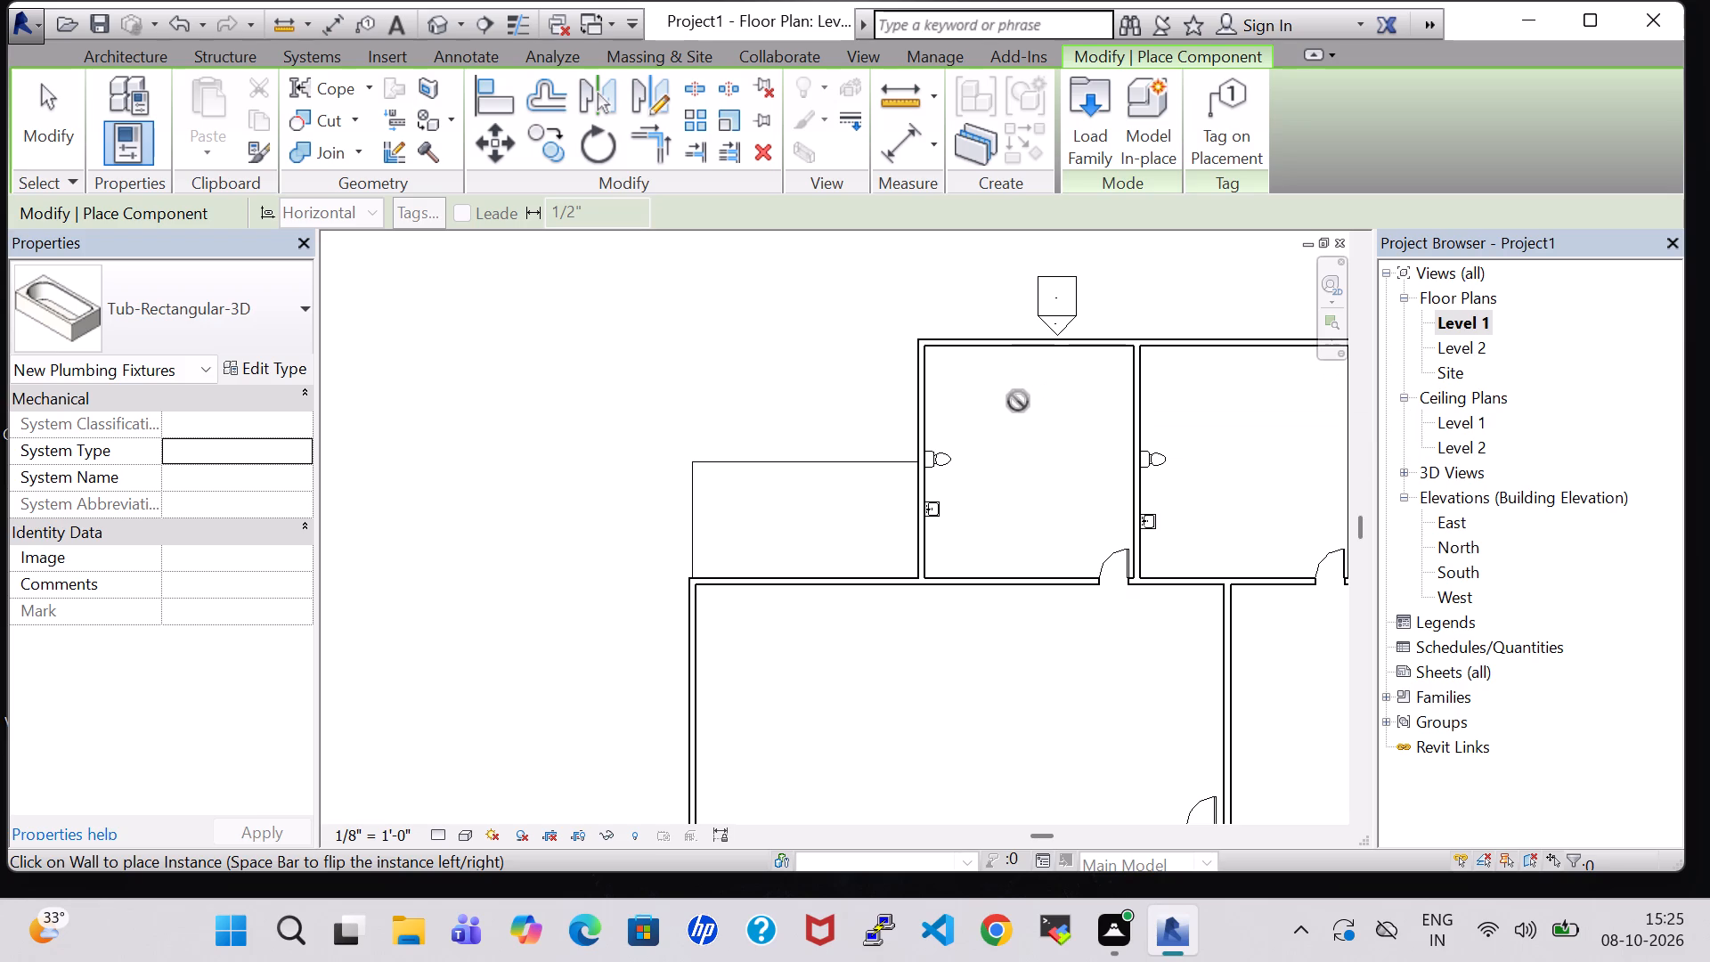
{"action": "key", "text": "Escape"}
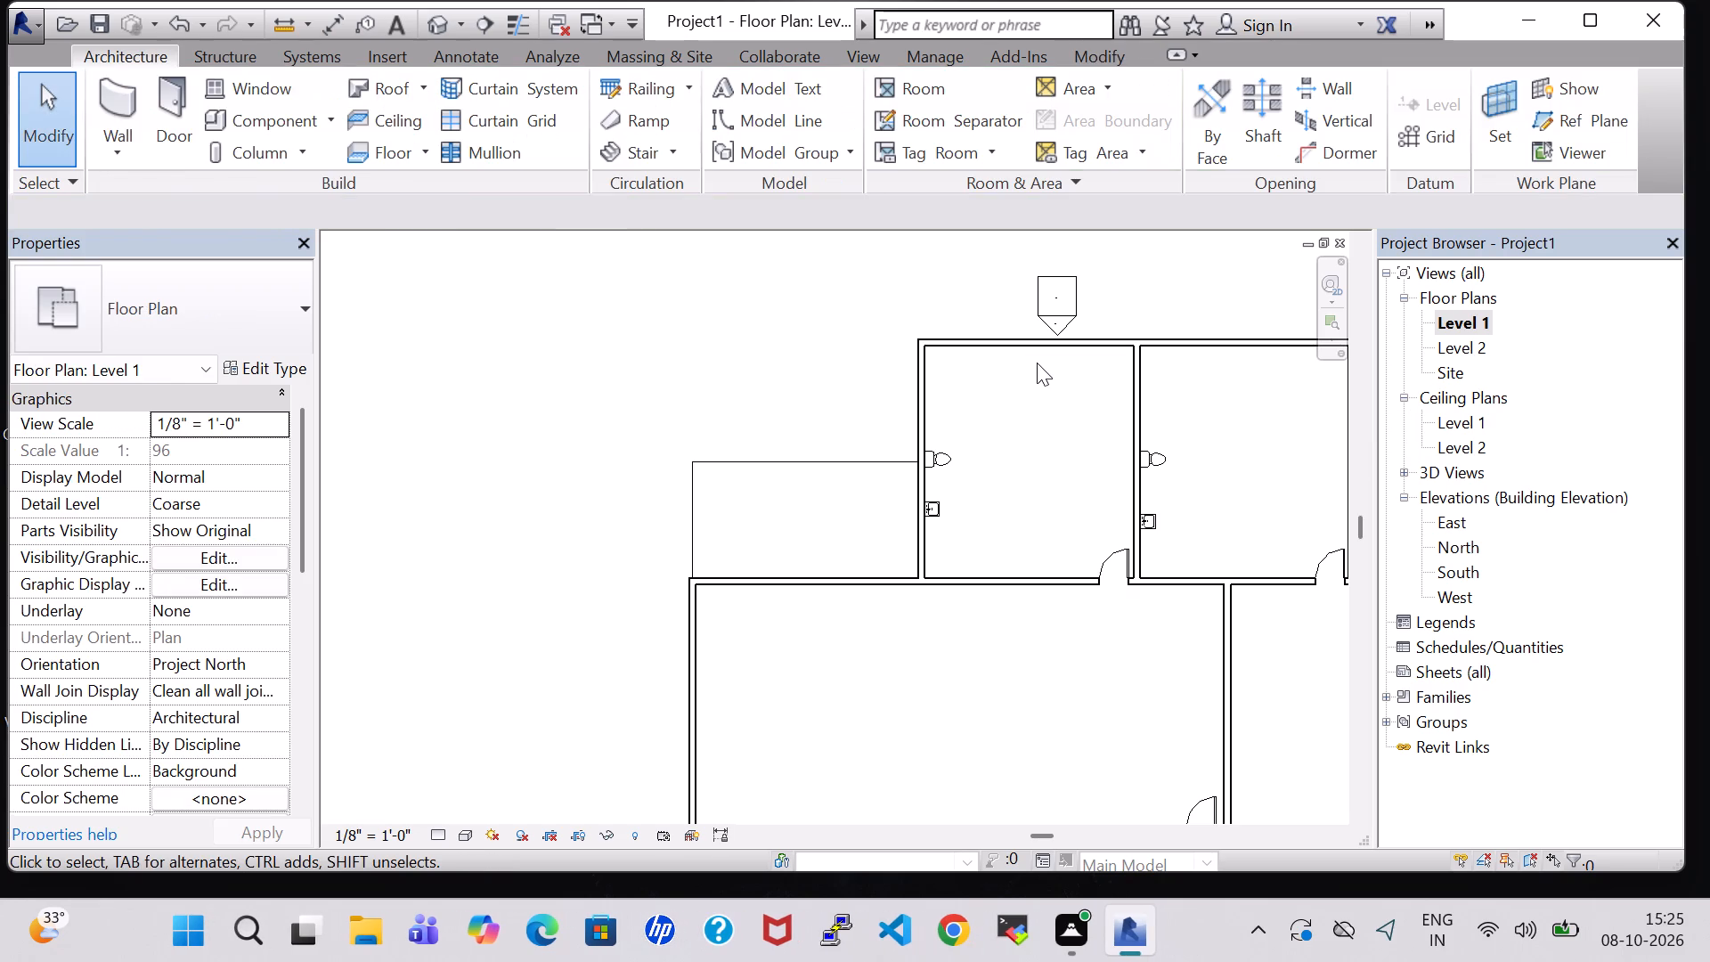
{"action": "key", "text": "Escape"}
Load the Tub-Free Standing-3D component family once more from the architectural plumbing fixtures, Bathtubs folder.
{"action": "left_click", "coordinate": [231, 120]}
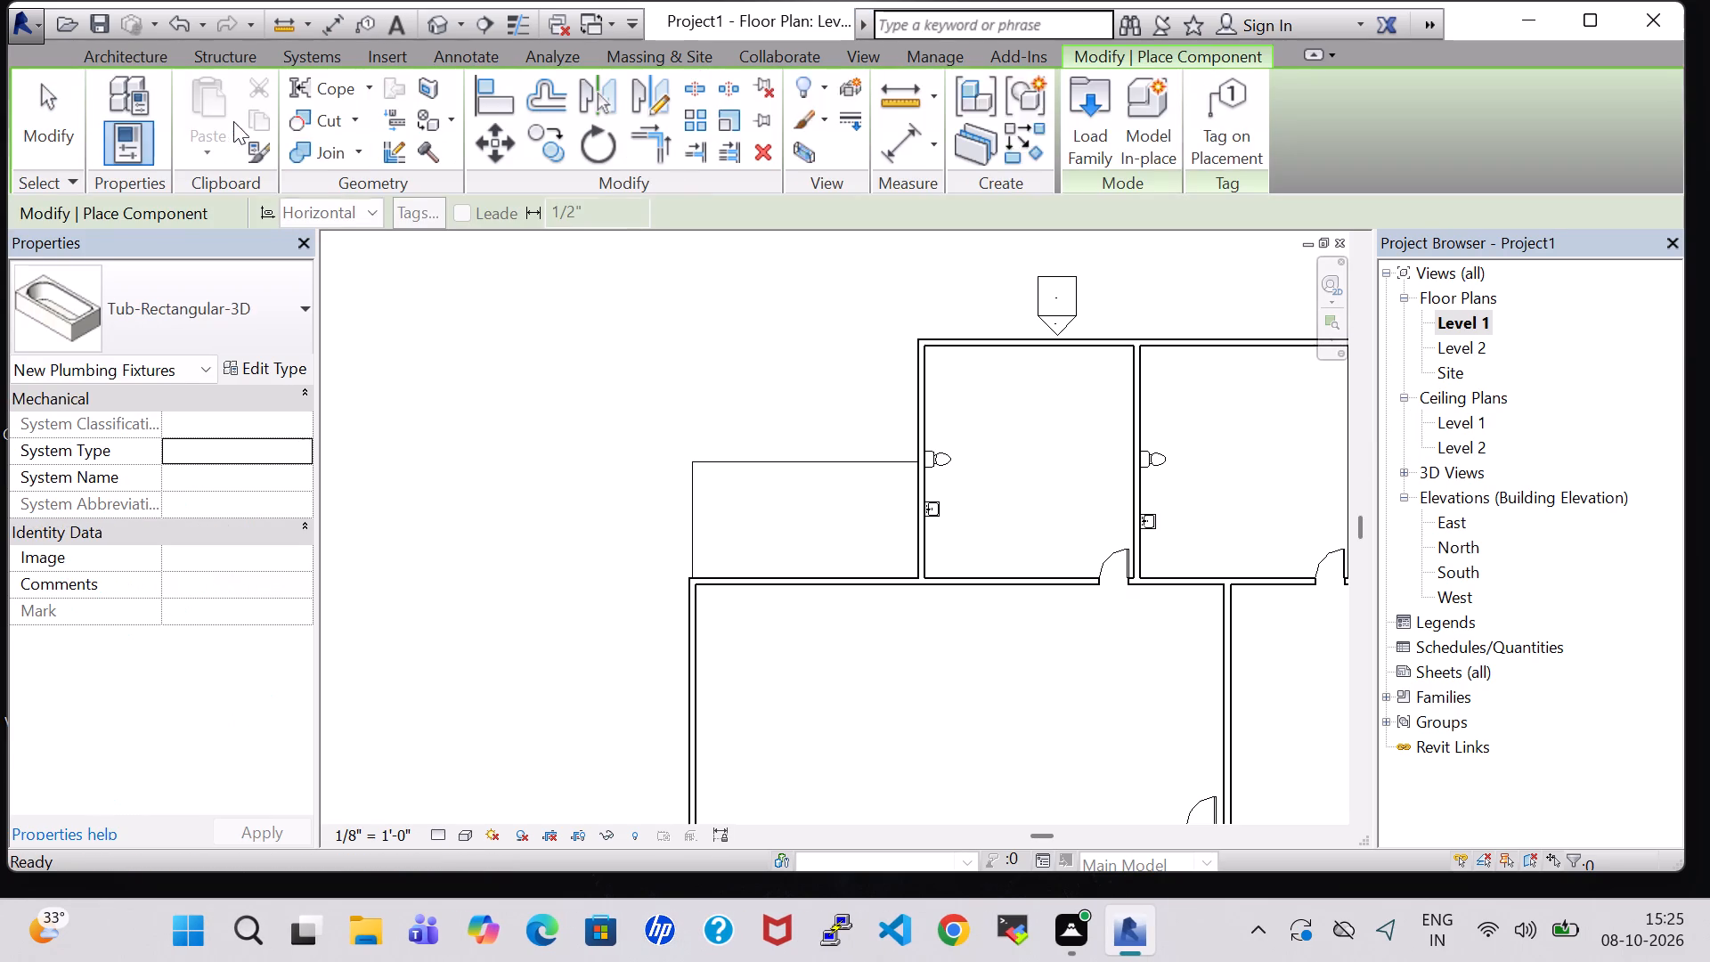
{"action": "left_click", "coordinate": [1070, 147]}
{"action": "left_click", "coordinate": [867, 462]}
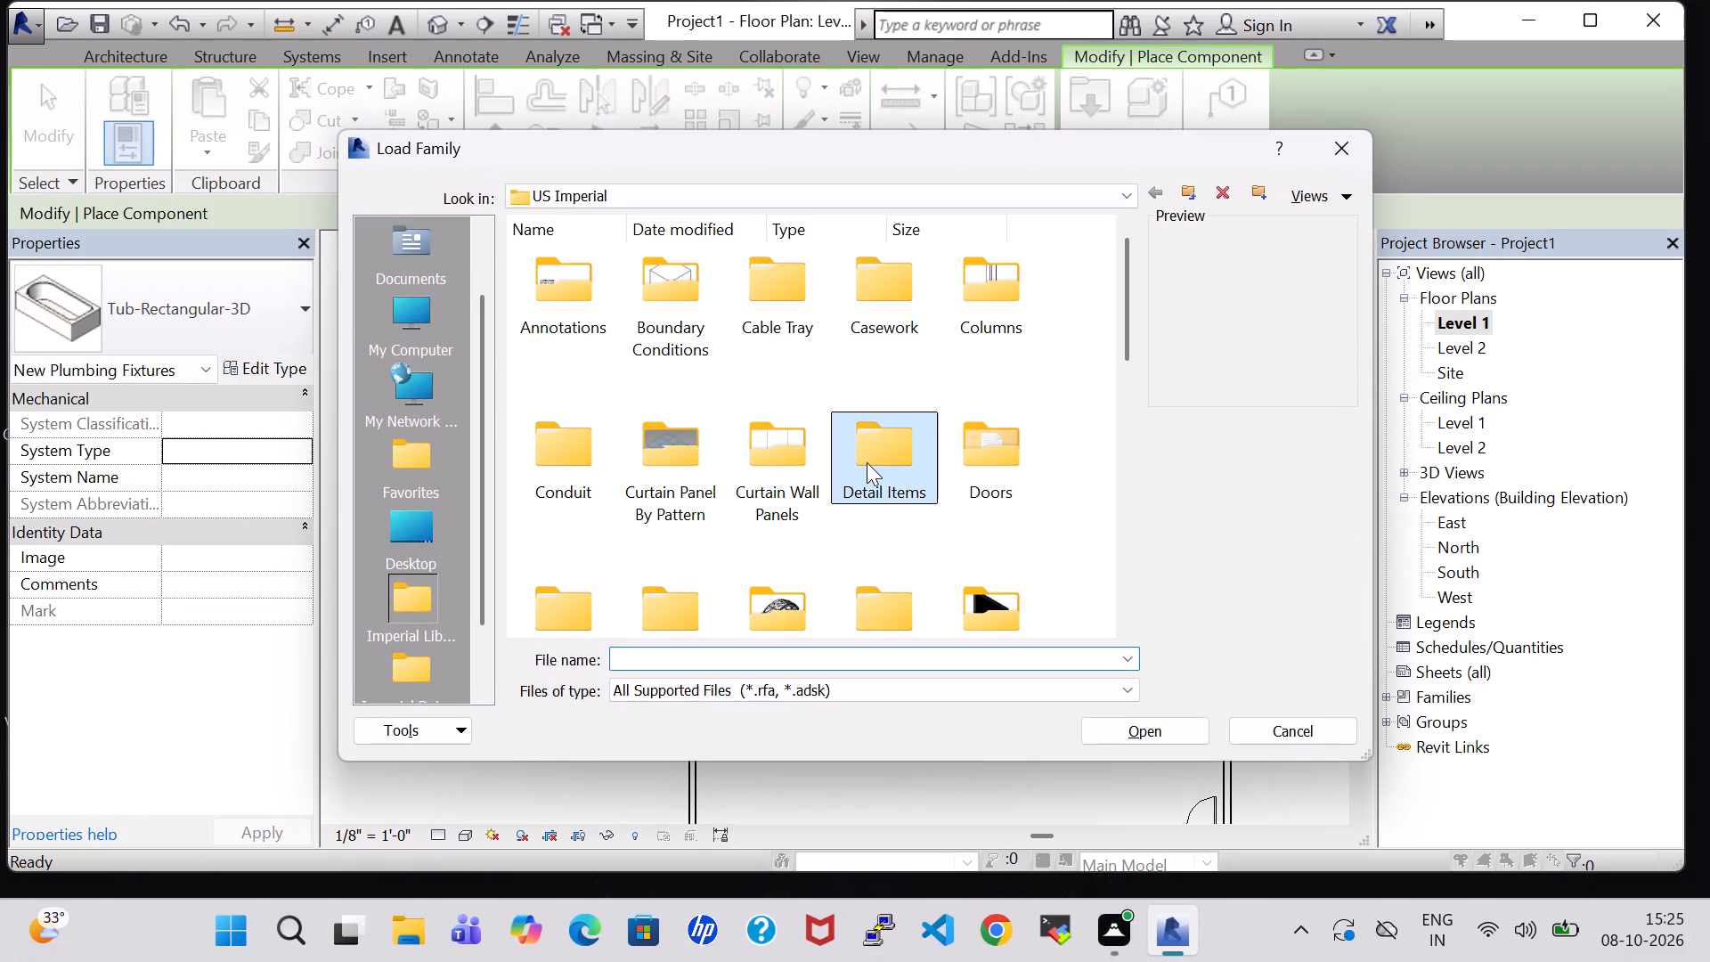
{"action": "type", "text": "pl"}
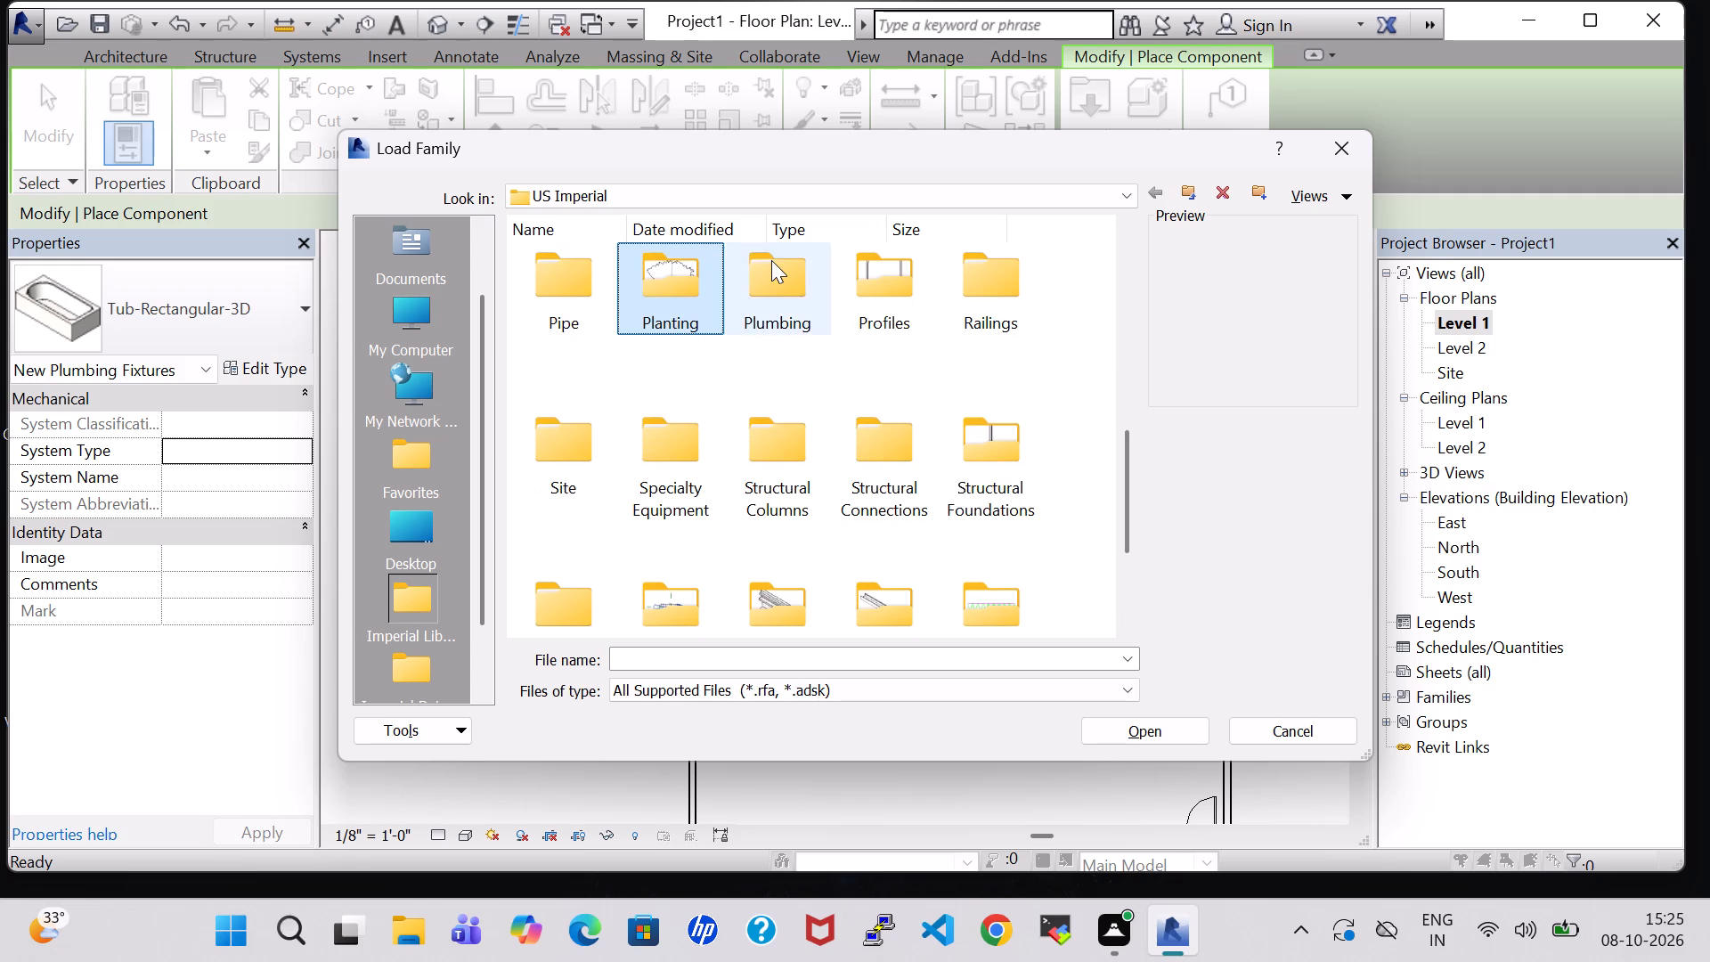
{"action": "double_click", "coordinate": [771, 260]}
{"action": "double_click", "coordinate": [567, 285]}
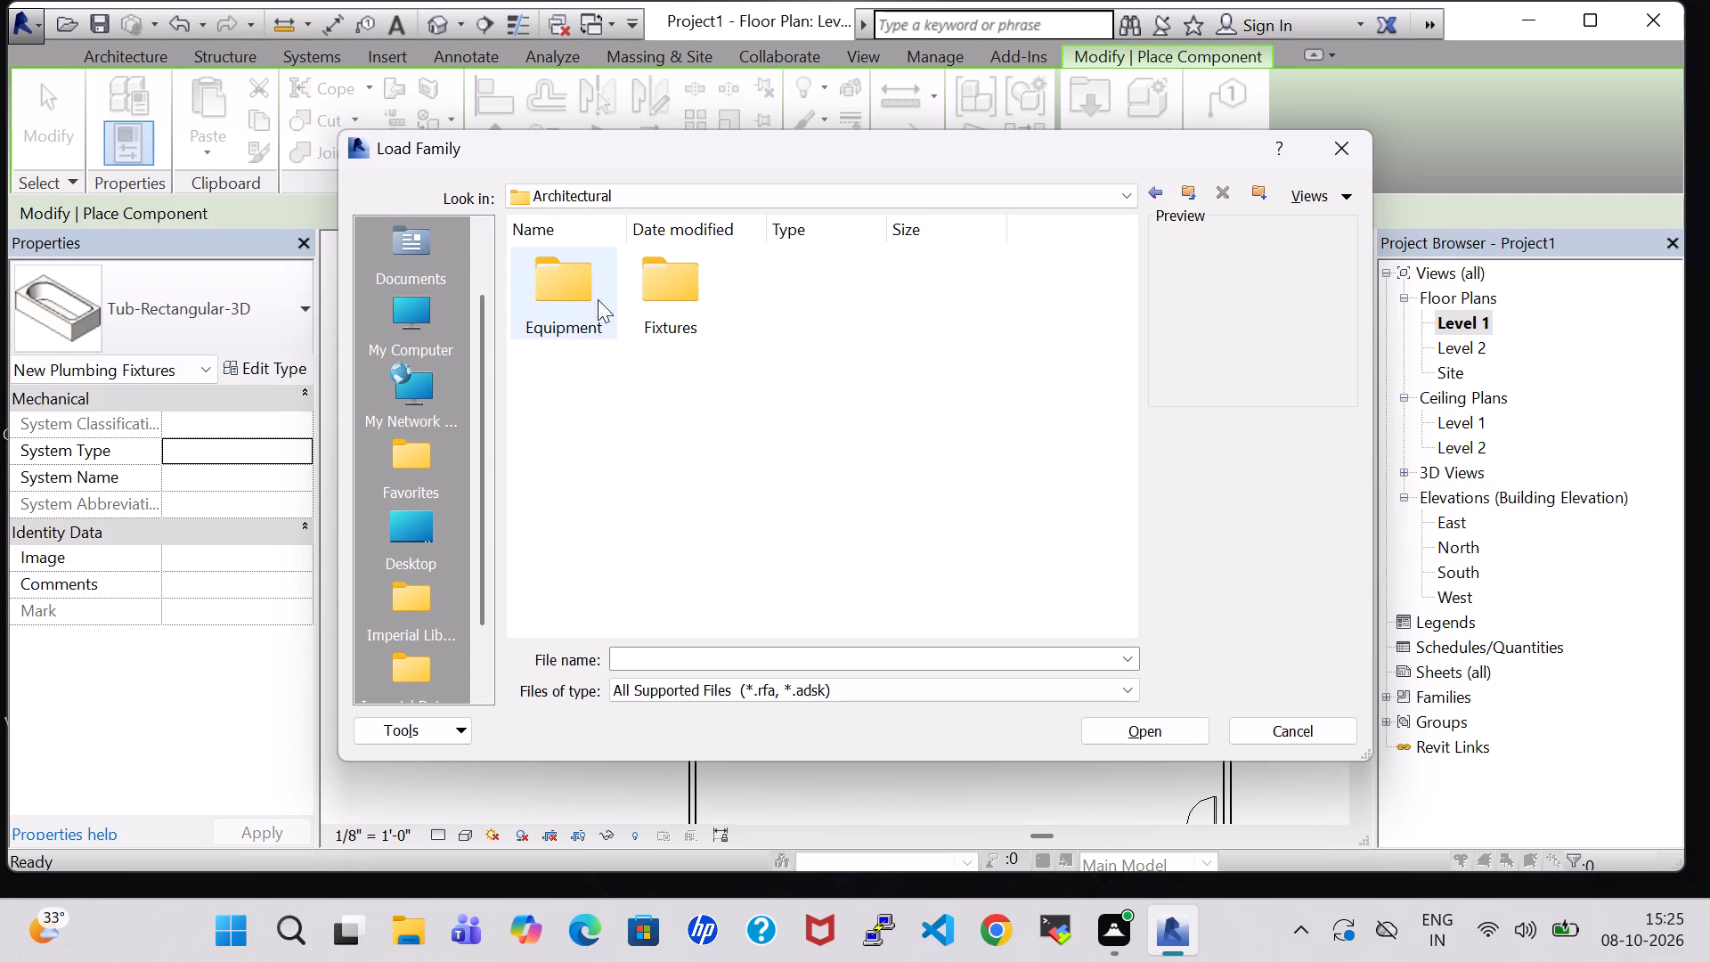
{"action": "double_click", "coordinate": [647, 306]}
{"action": "double_click", "coordinate": [552, 314]}
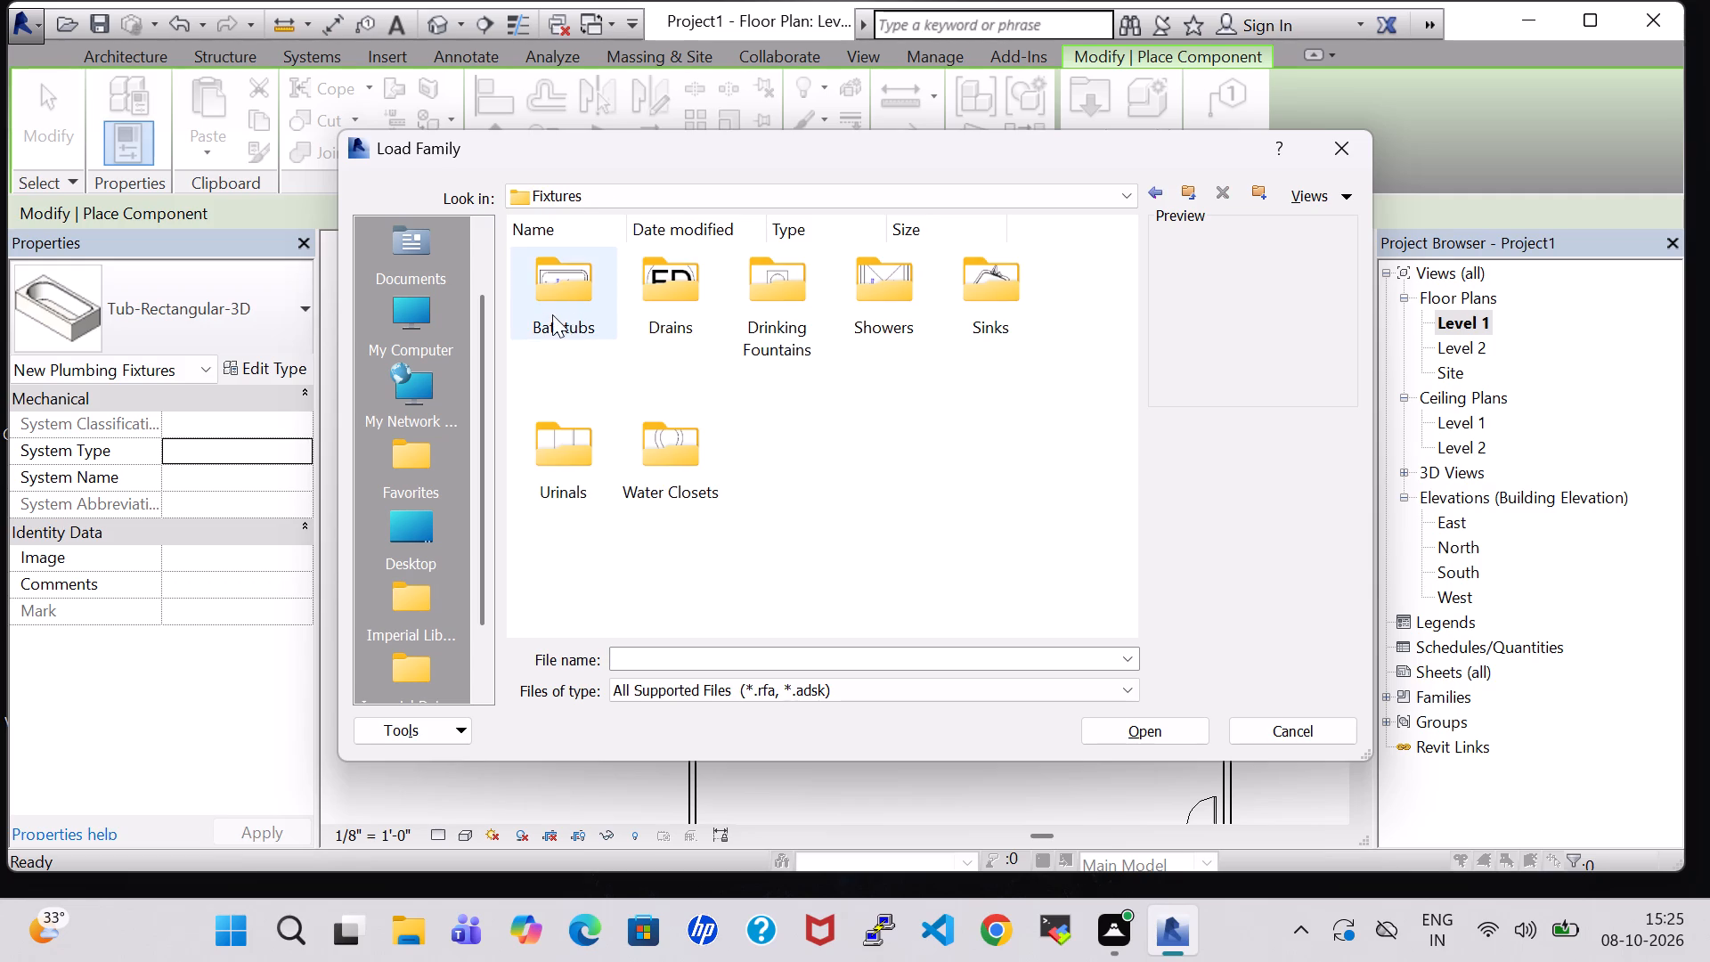
{"action": "left_click", "coordinate": [649, 316]}
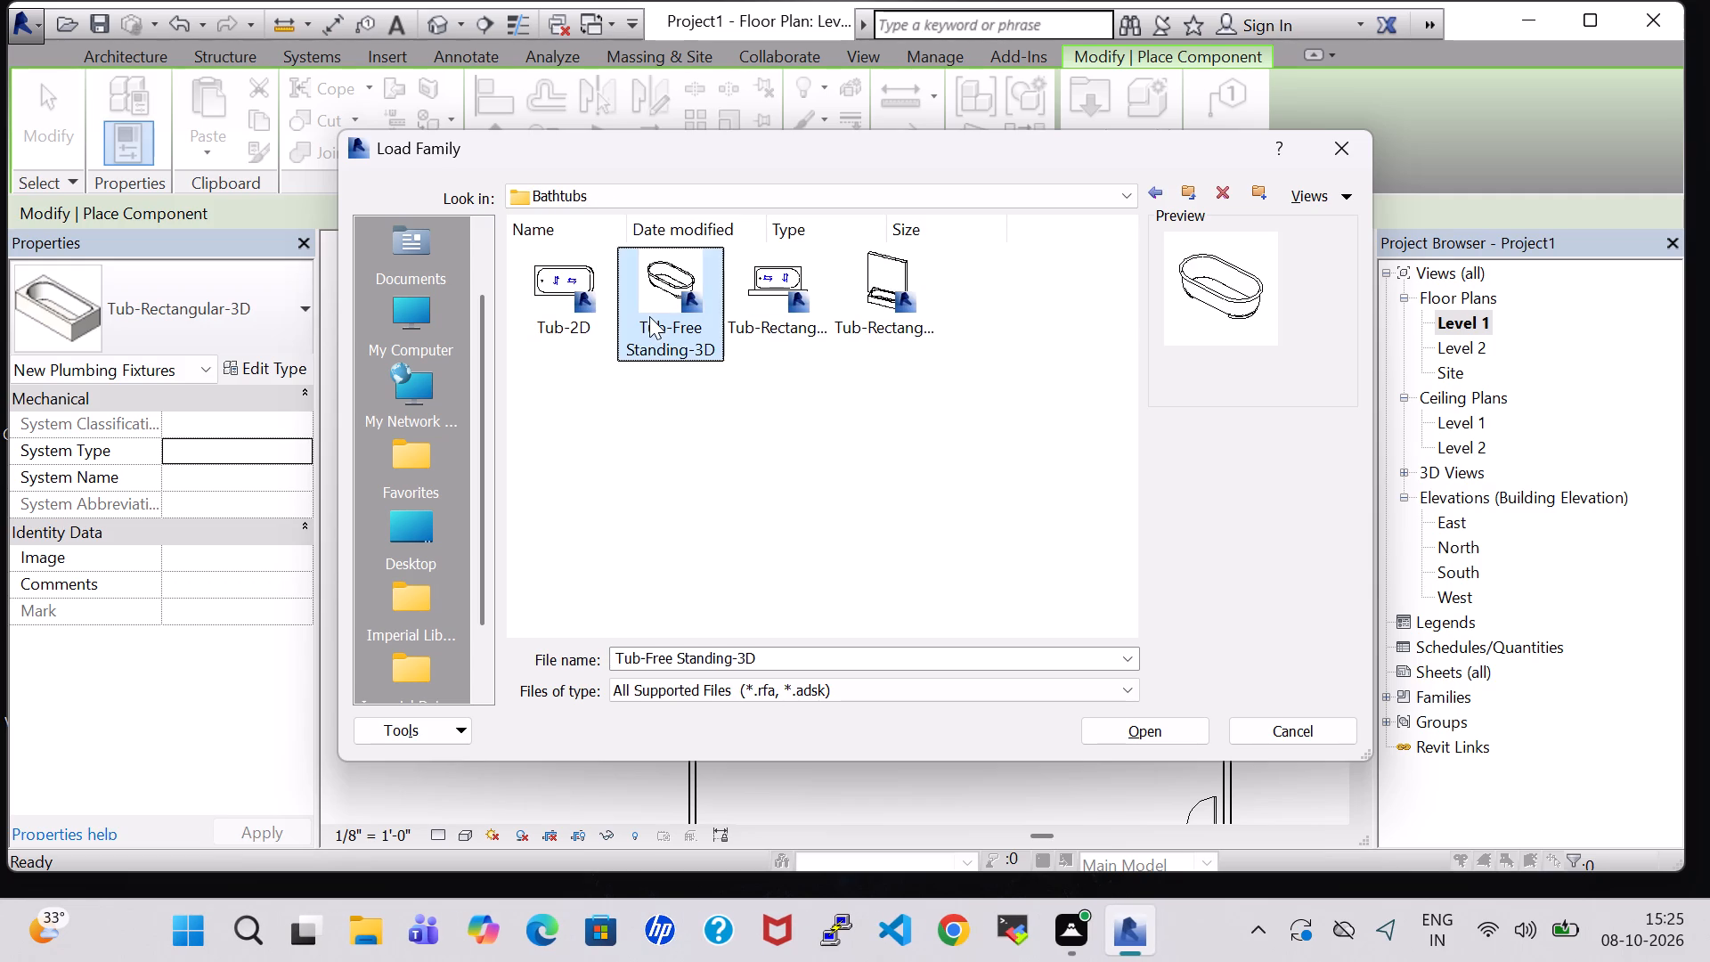
{"action": "left_click", "coordinate": [1155, 734]}
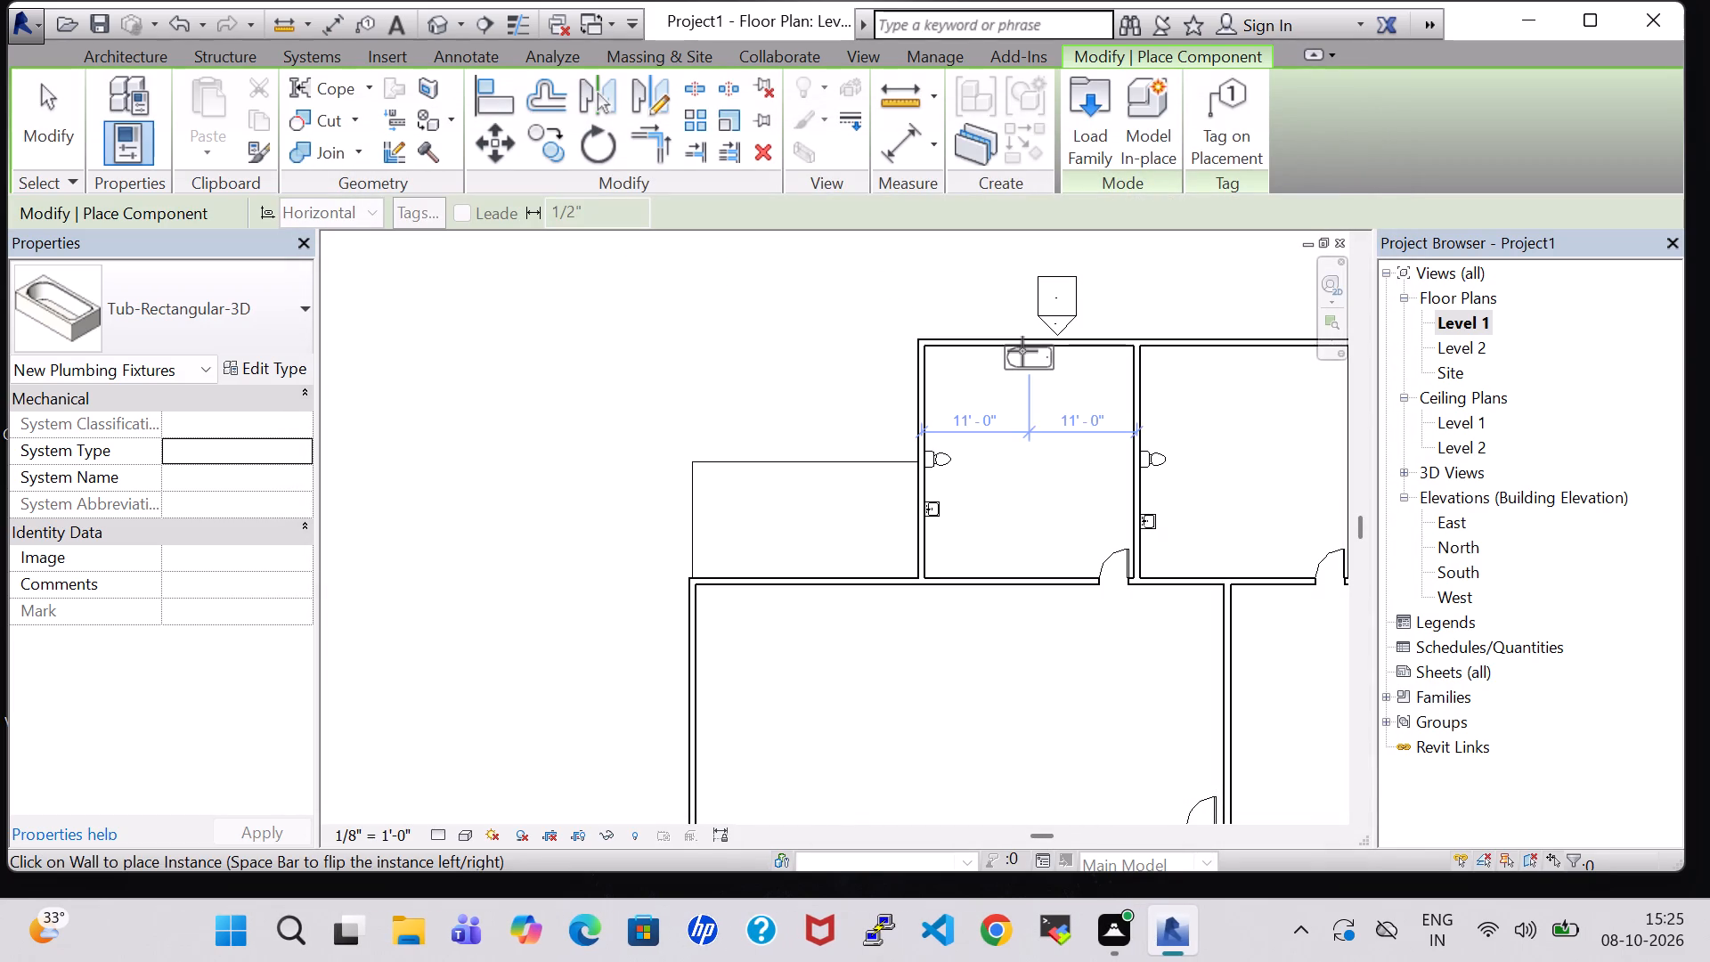
Place a Tub-Rectangular-3D on the west projection room's north wall, centred 11' 0" from each side wall.
{"action": "key", "text": "space"}
{"action": "key", "text": "space"}
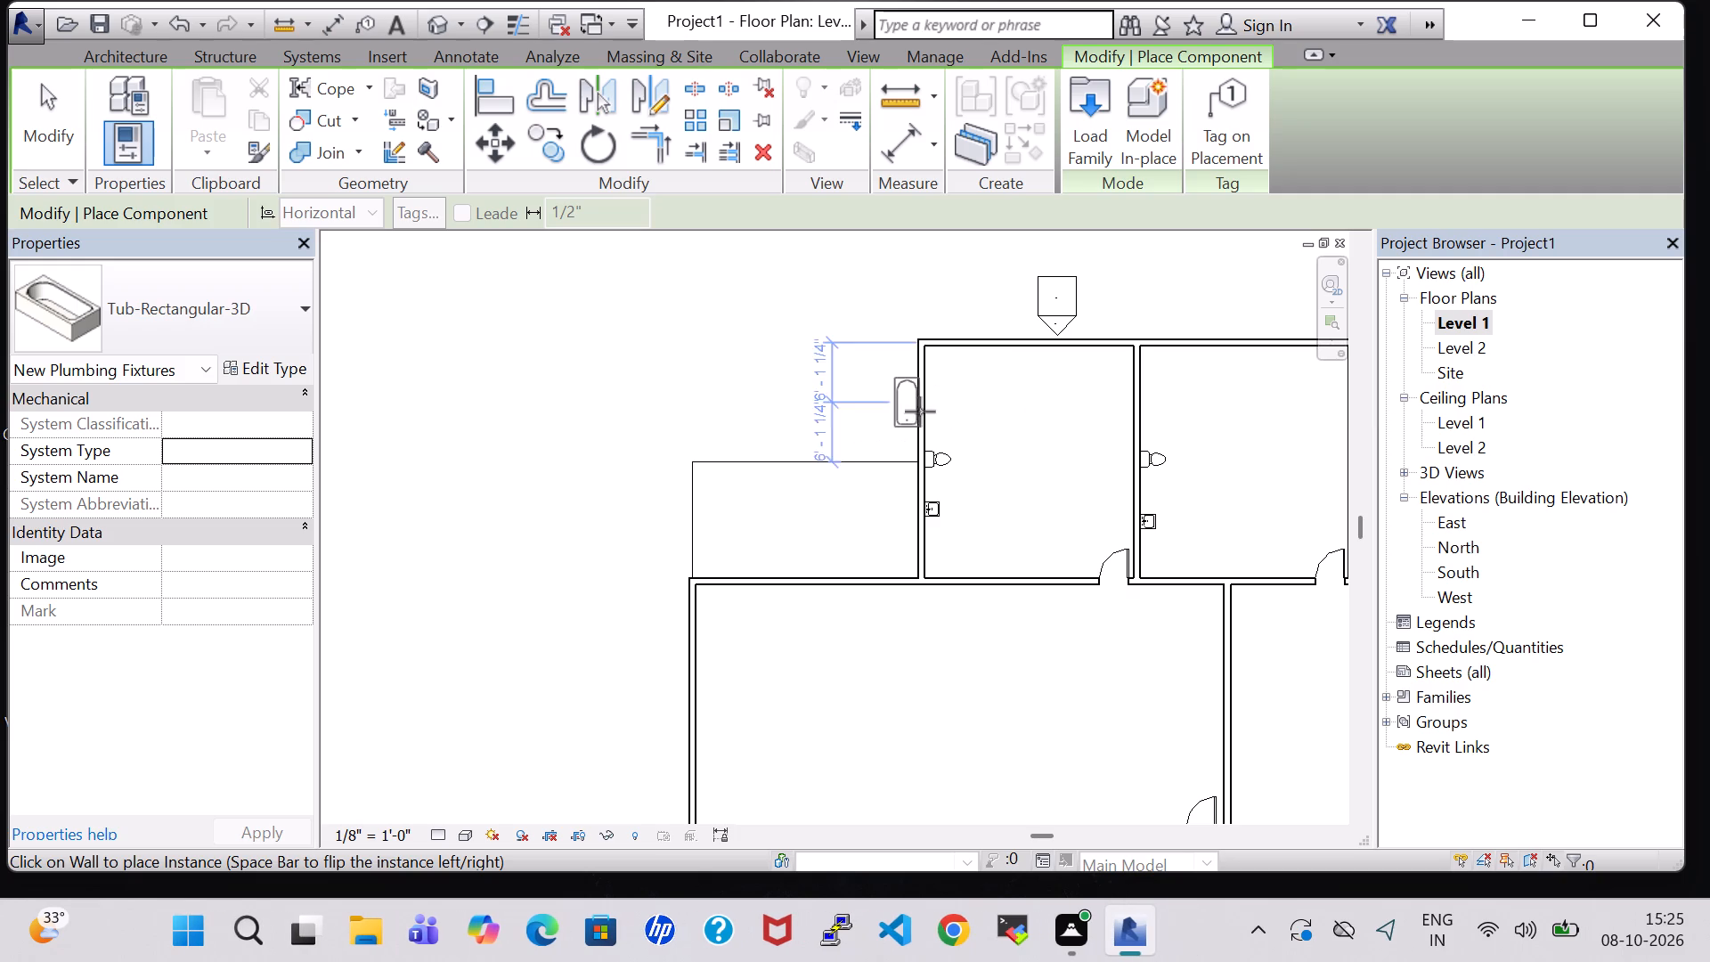
{"action": "key", "text": "space"}
{"action": "key", "text": "space"}
{"action": "scroll", "coordinate": [985, 403], "scroll_direction": "down", "scroll_amount": 2}
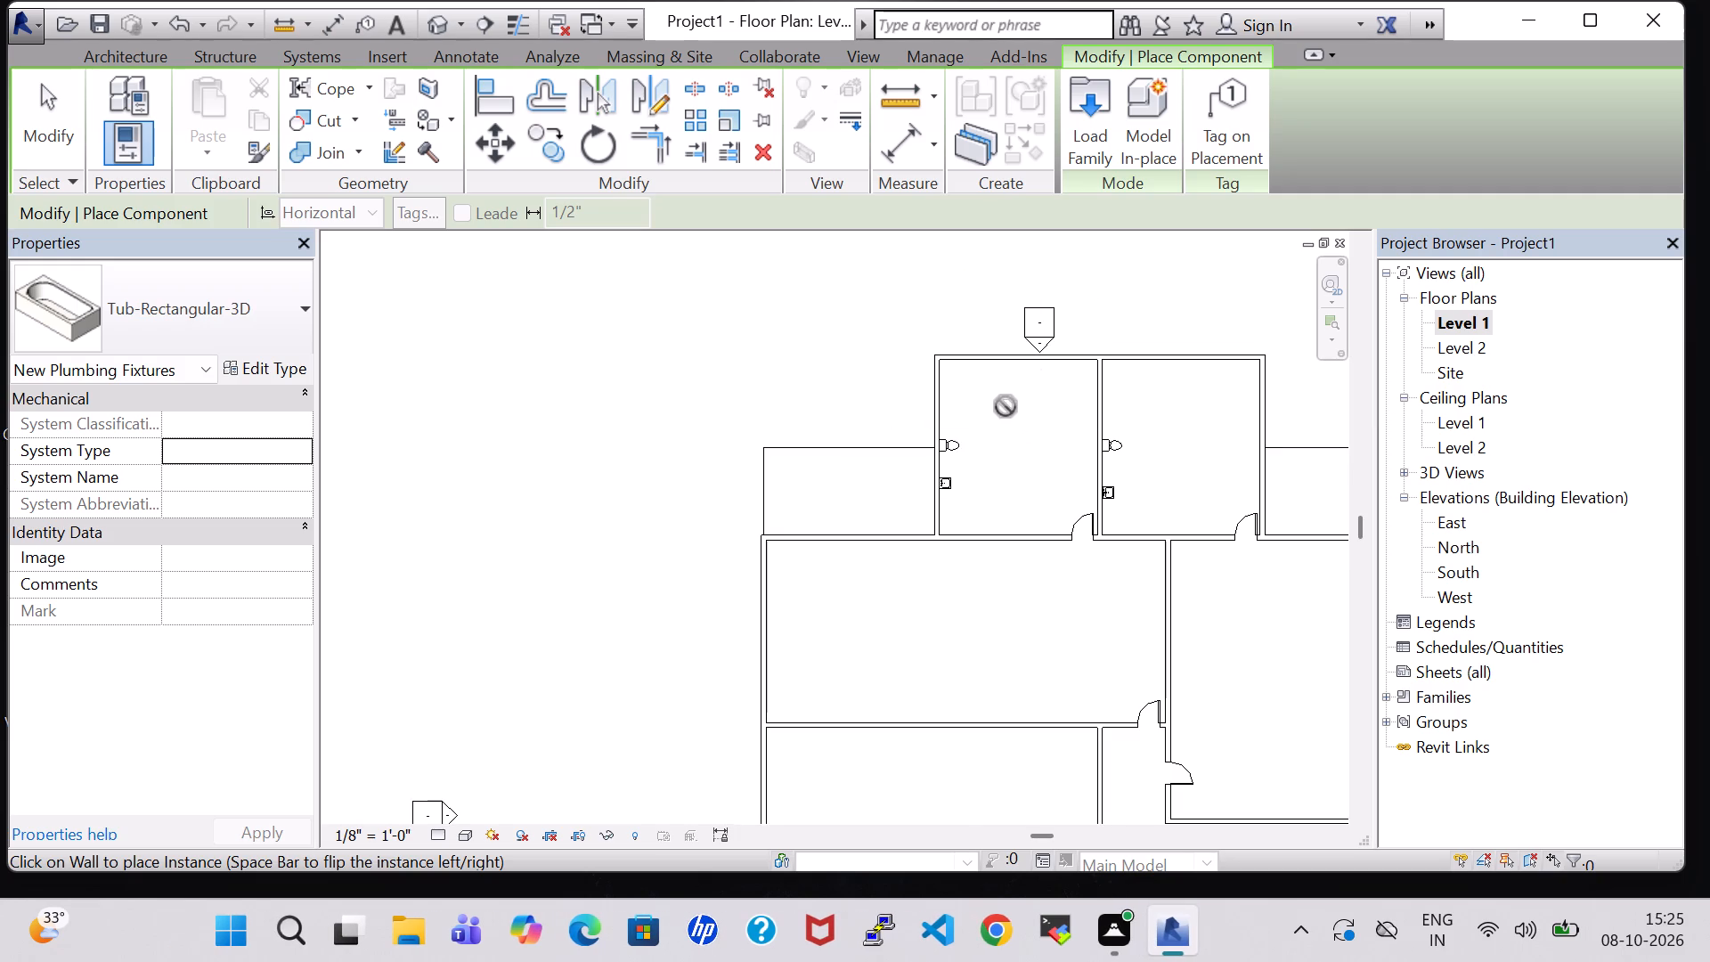
{"action": "left_click", "coordinate": [1011, 368]}
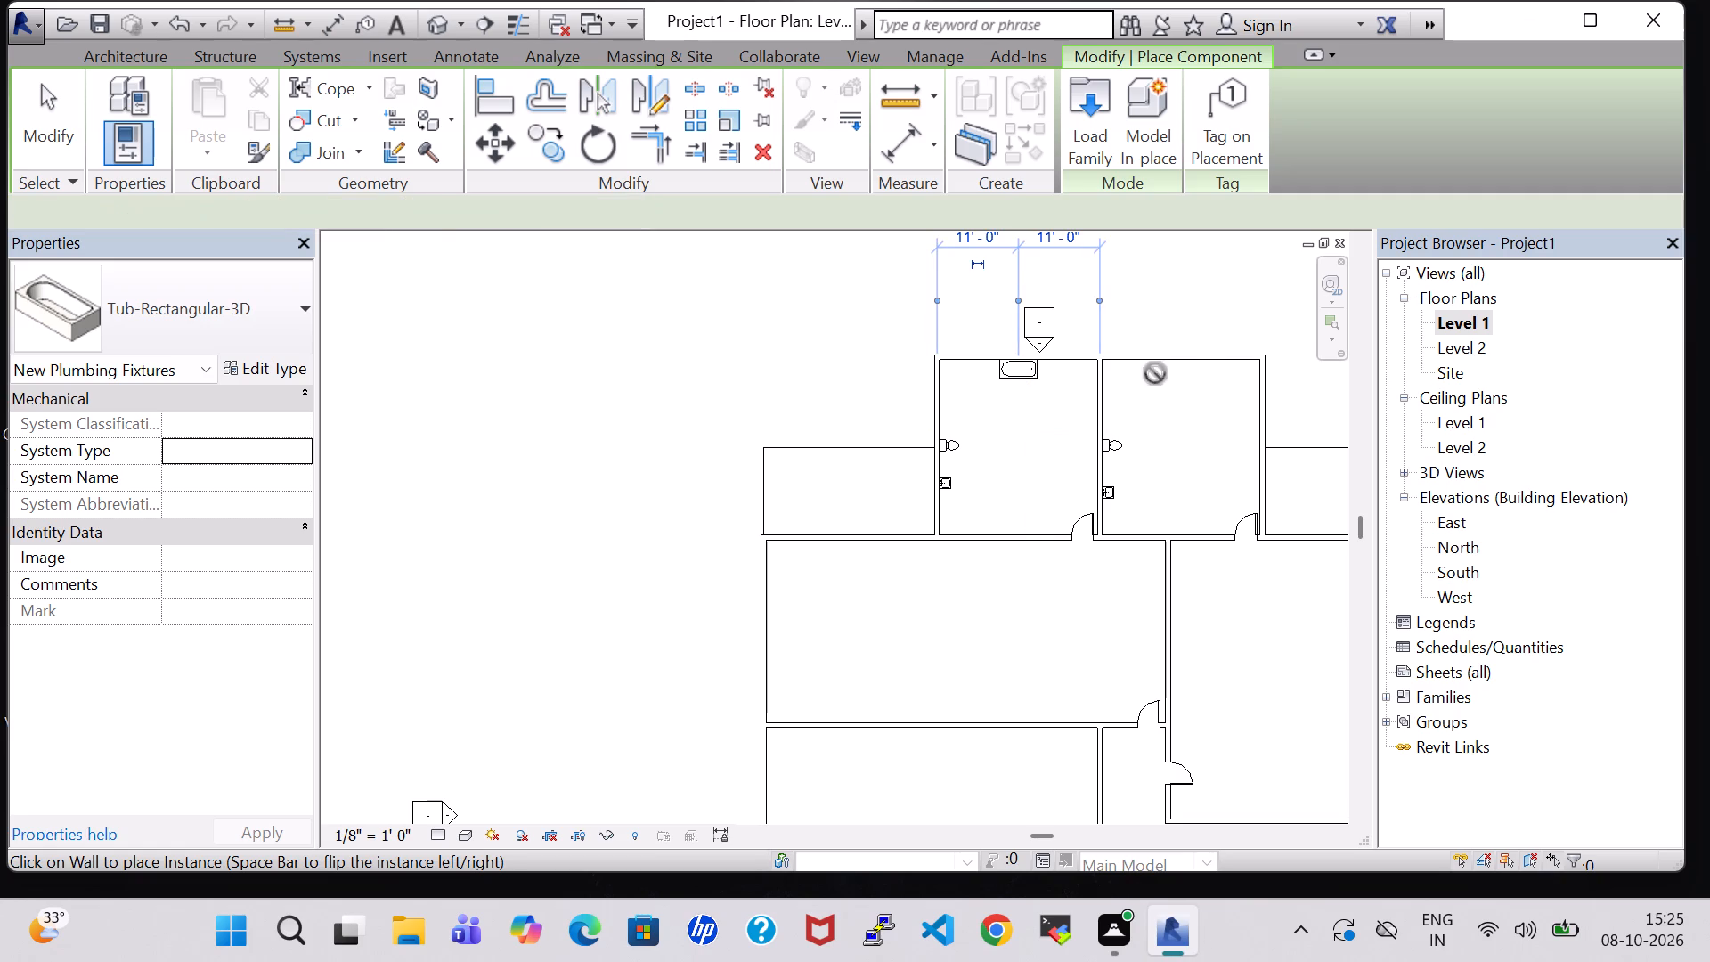
Place a flipped Tub-Rectangular-3D on the east projection room's north wall, 13' 0" from its west wall and 9' 0" from its east wall.
{"action": "key", "text": "space"}
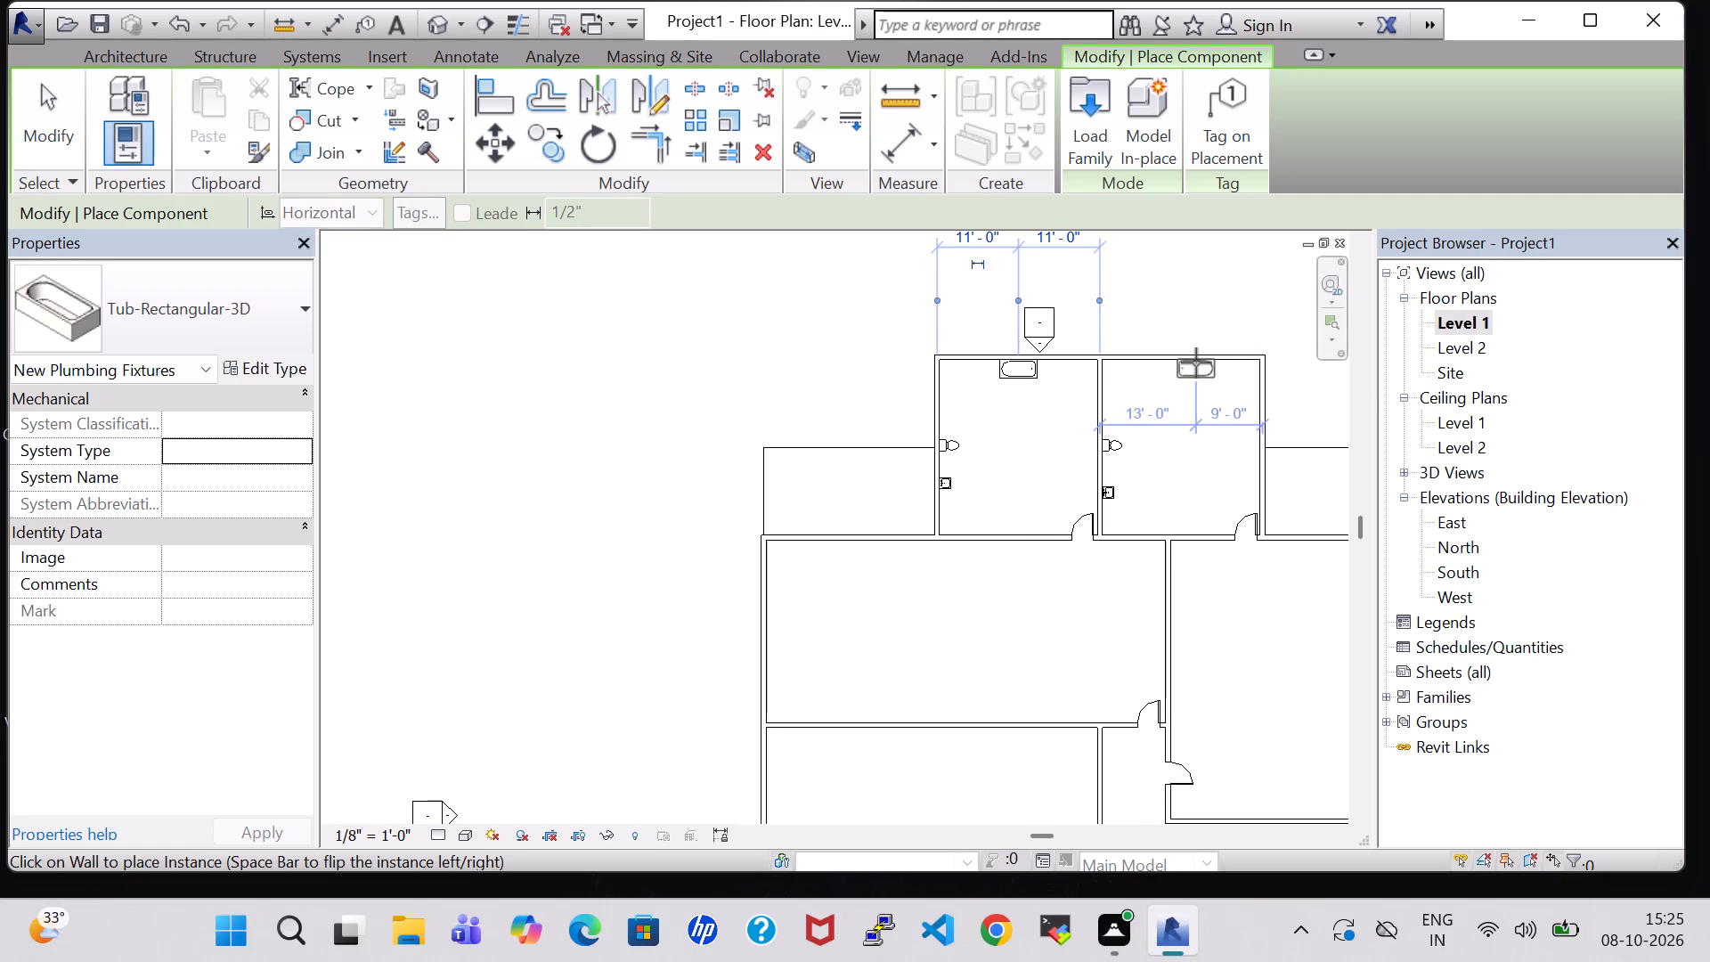
{"action": "key", "text": "space"}
{"action": "left_click", "coordinate": [1196, 363]}
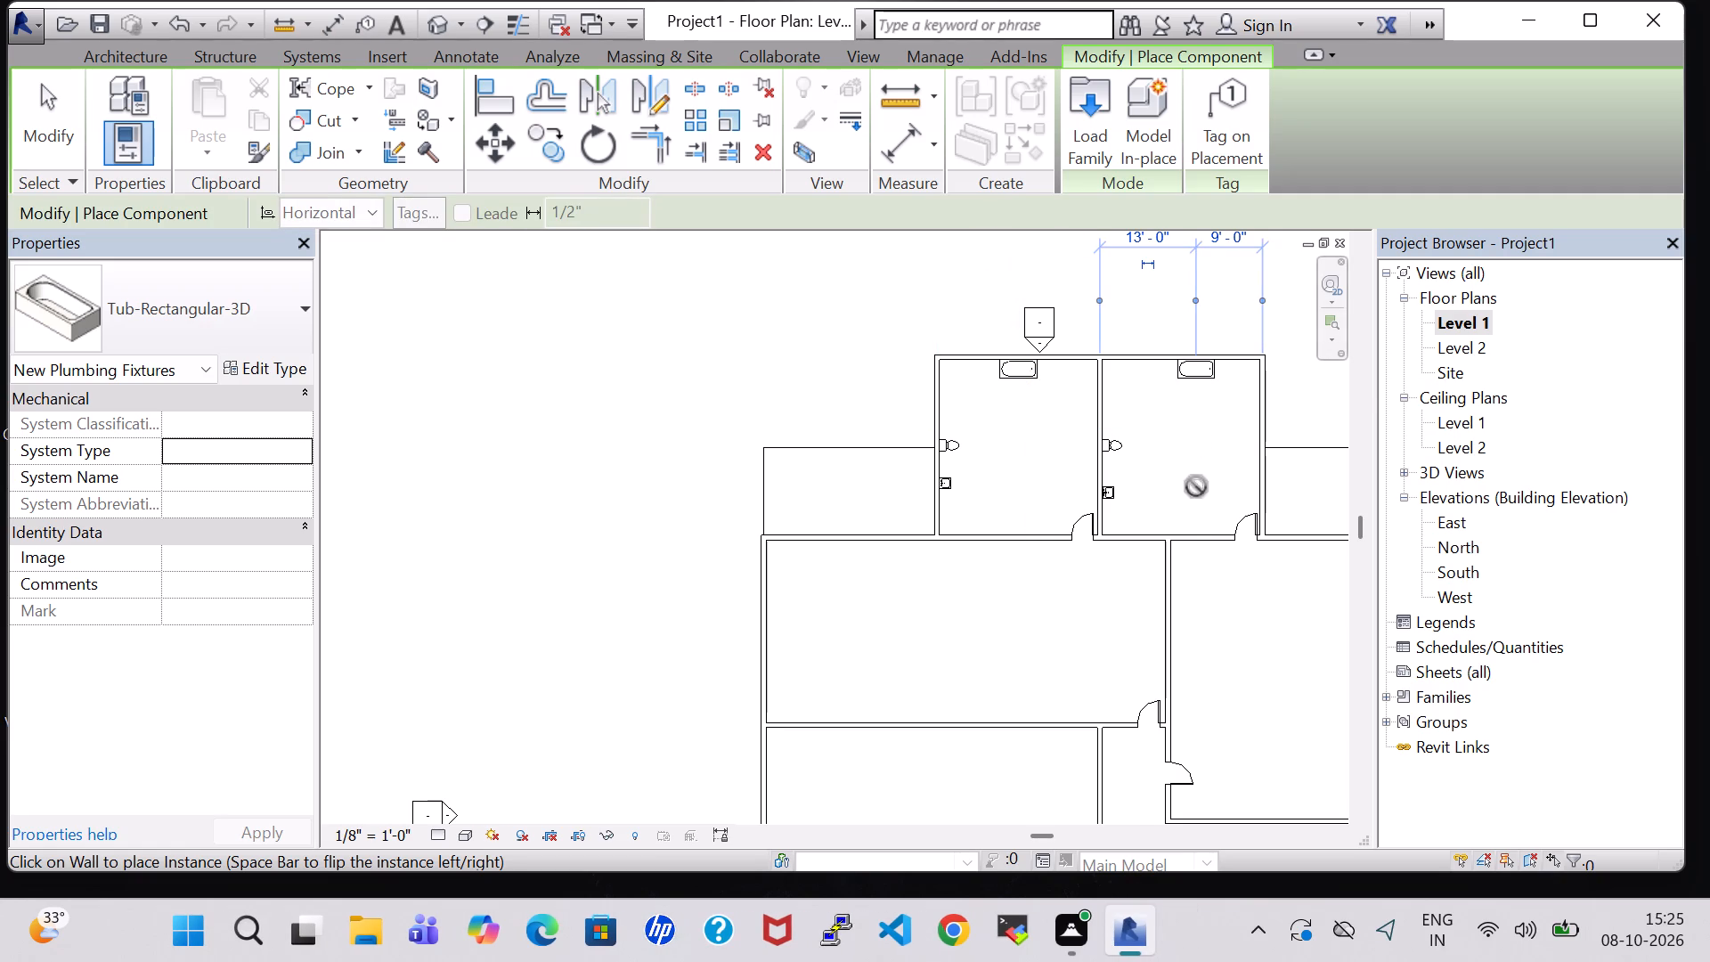
{"action": "key", "text": "Escape"}
{"action": "key", "text": "Escape"}
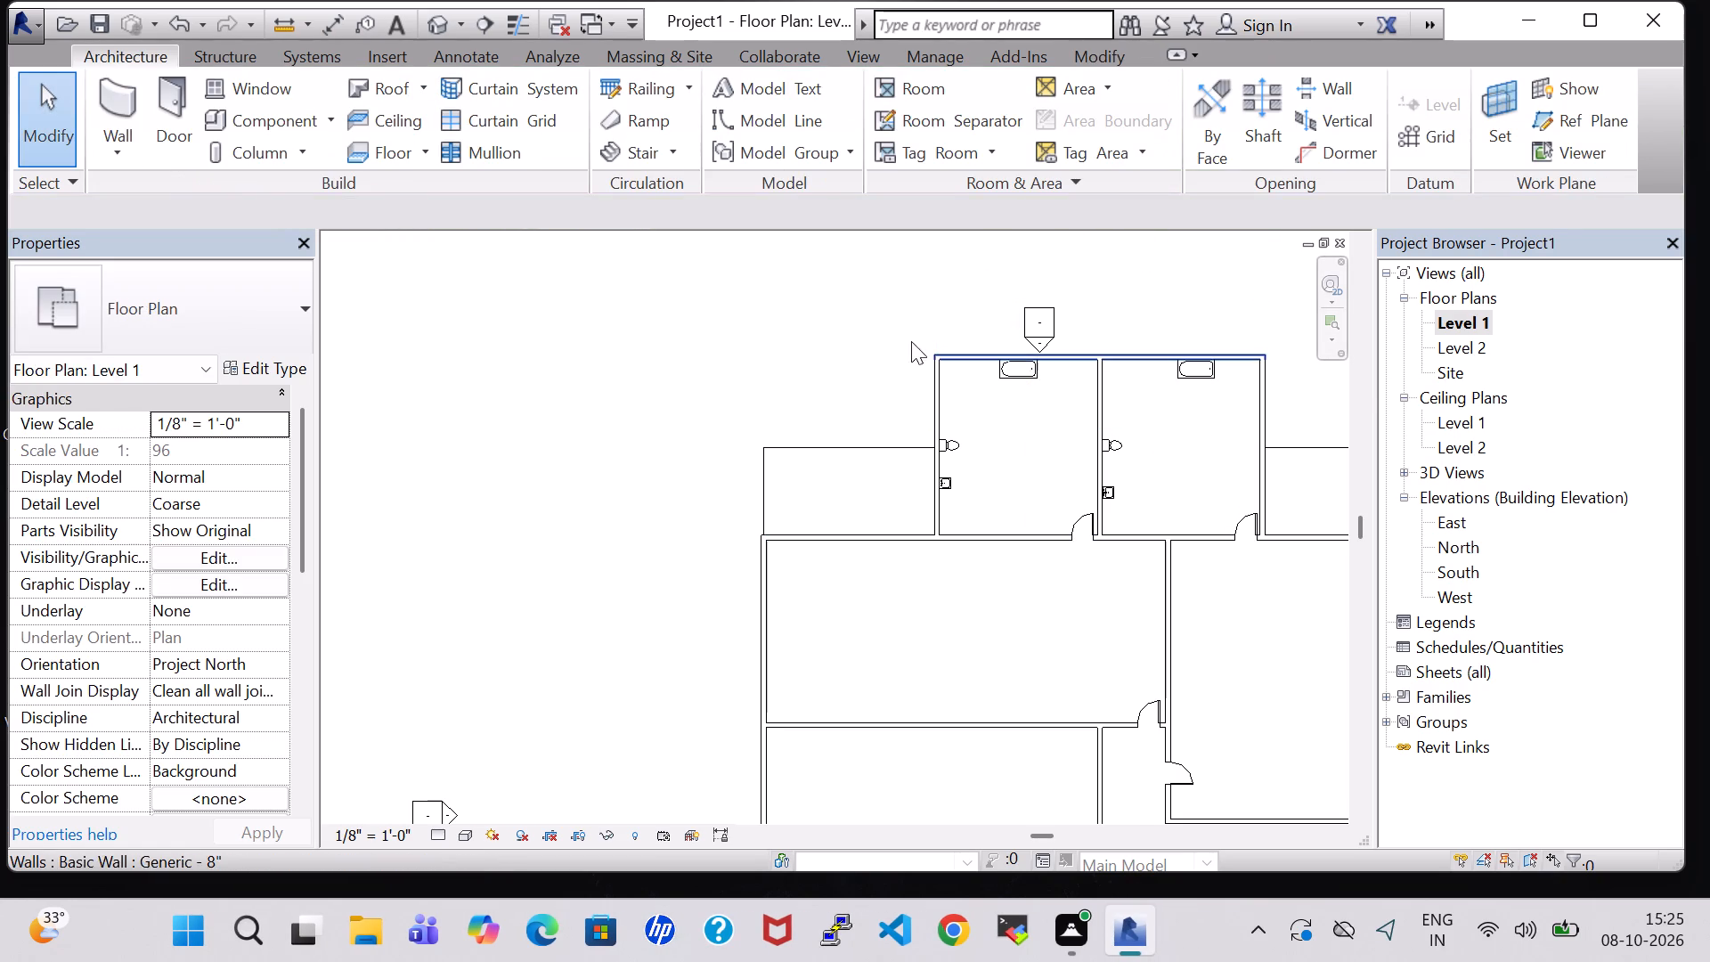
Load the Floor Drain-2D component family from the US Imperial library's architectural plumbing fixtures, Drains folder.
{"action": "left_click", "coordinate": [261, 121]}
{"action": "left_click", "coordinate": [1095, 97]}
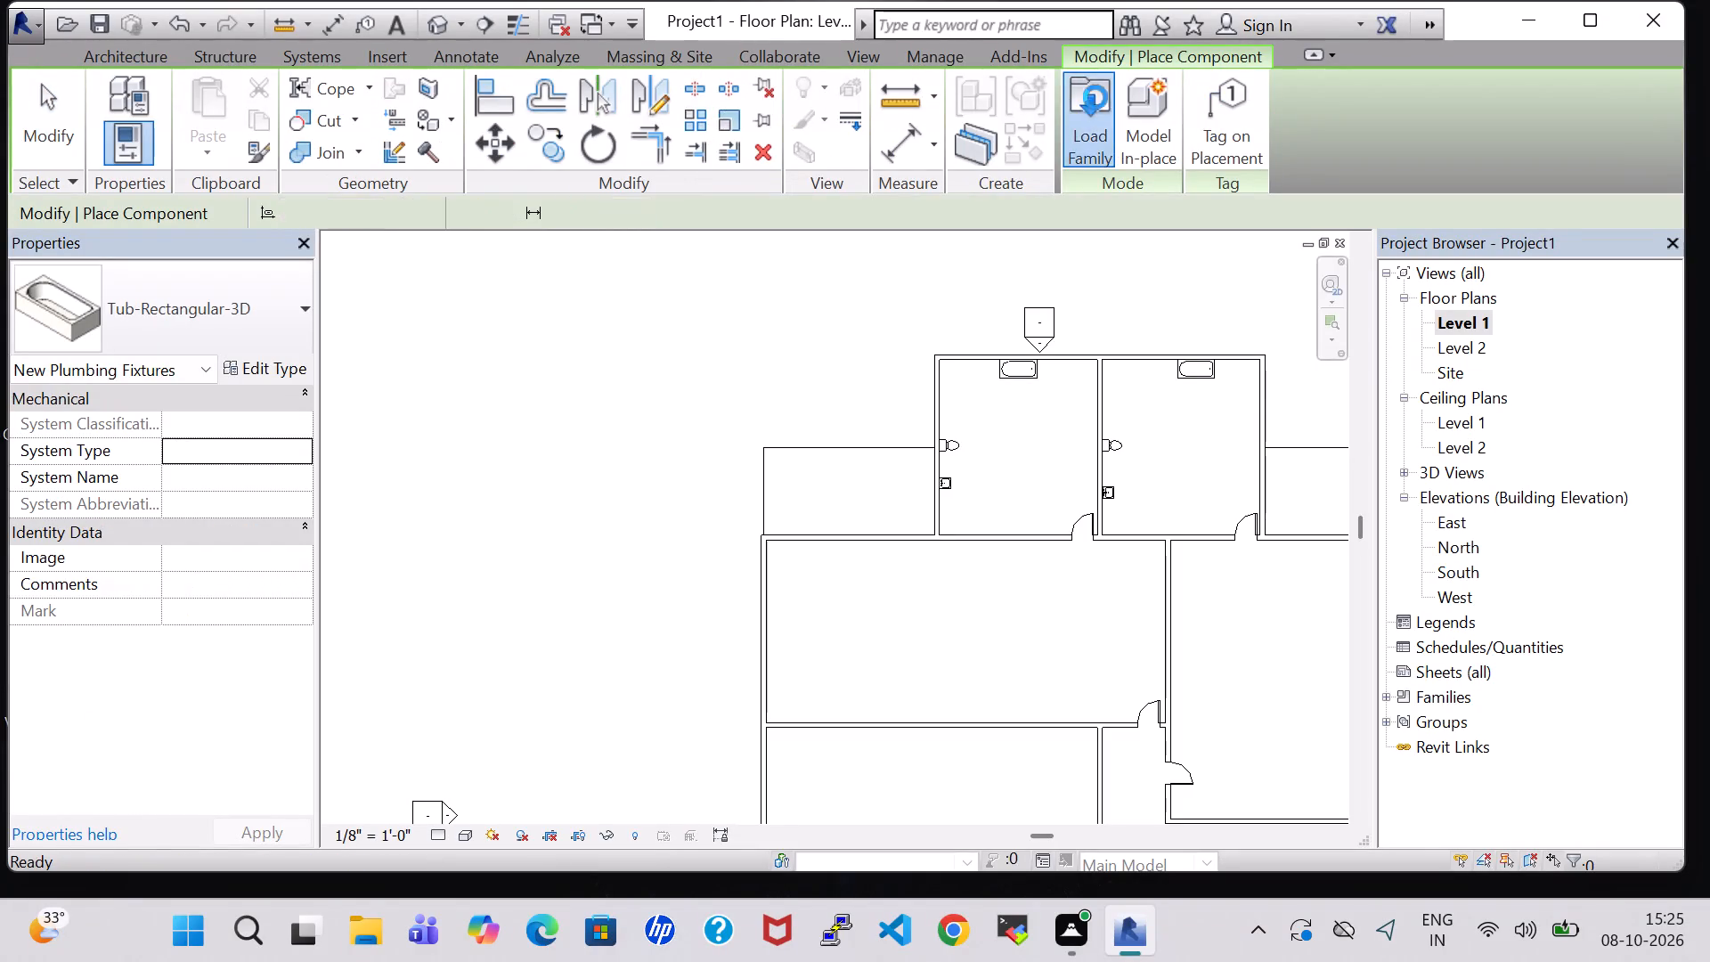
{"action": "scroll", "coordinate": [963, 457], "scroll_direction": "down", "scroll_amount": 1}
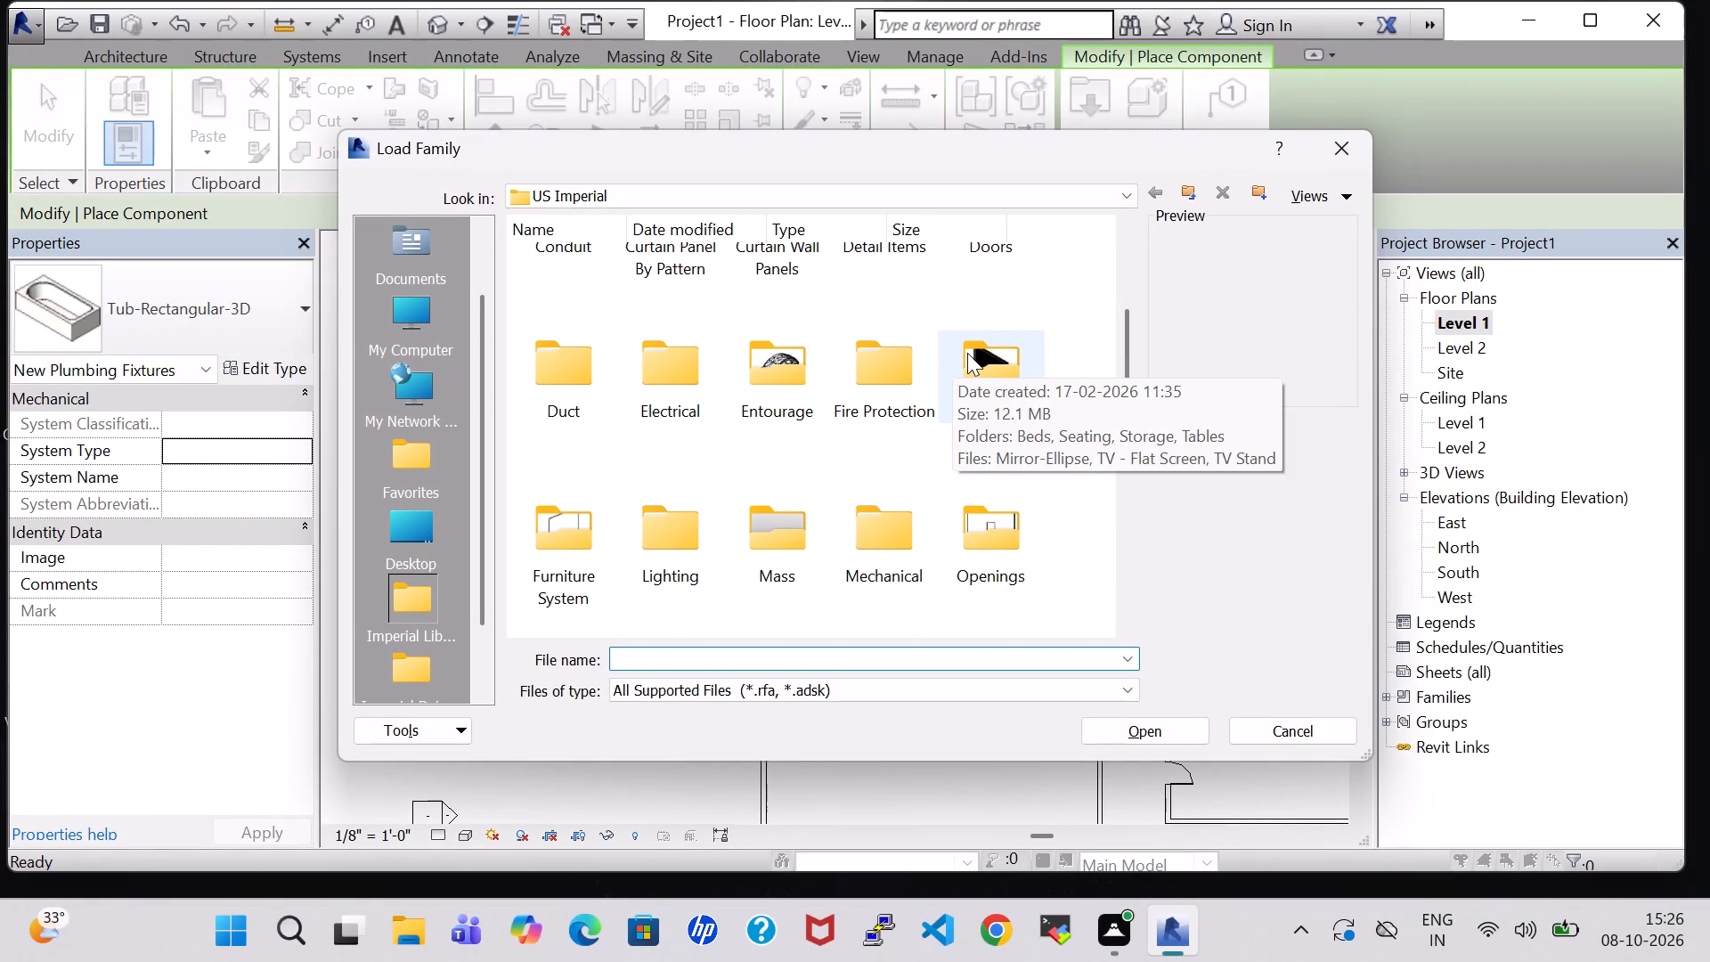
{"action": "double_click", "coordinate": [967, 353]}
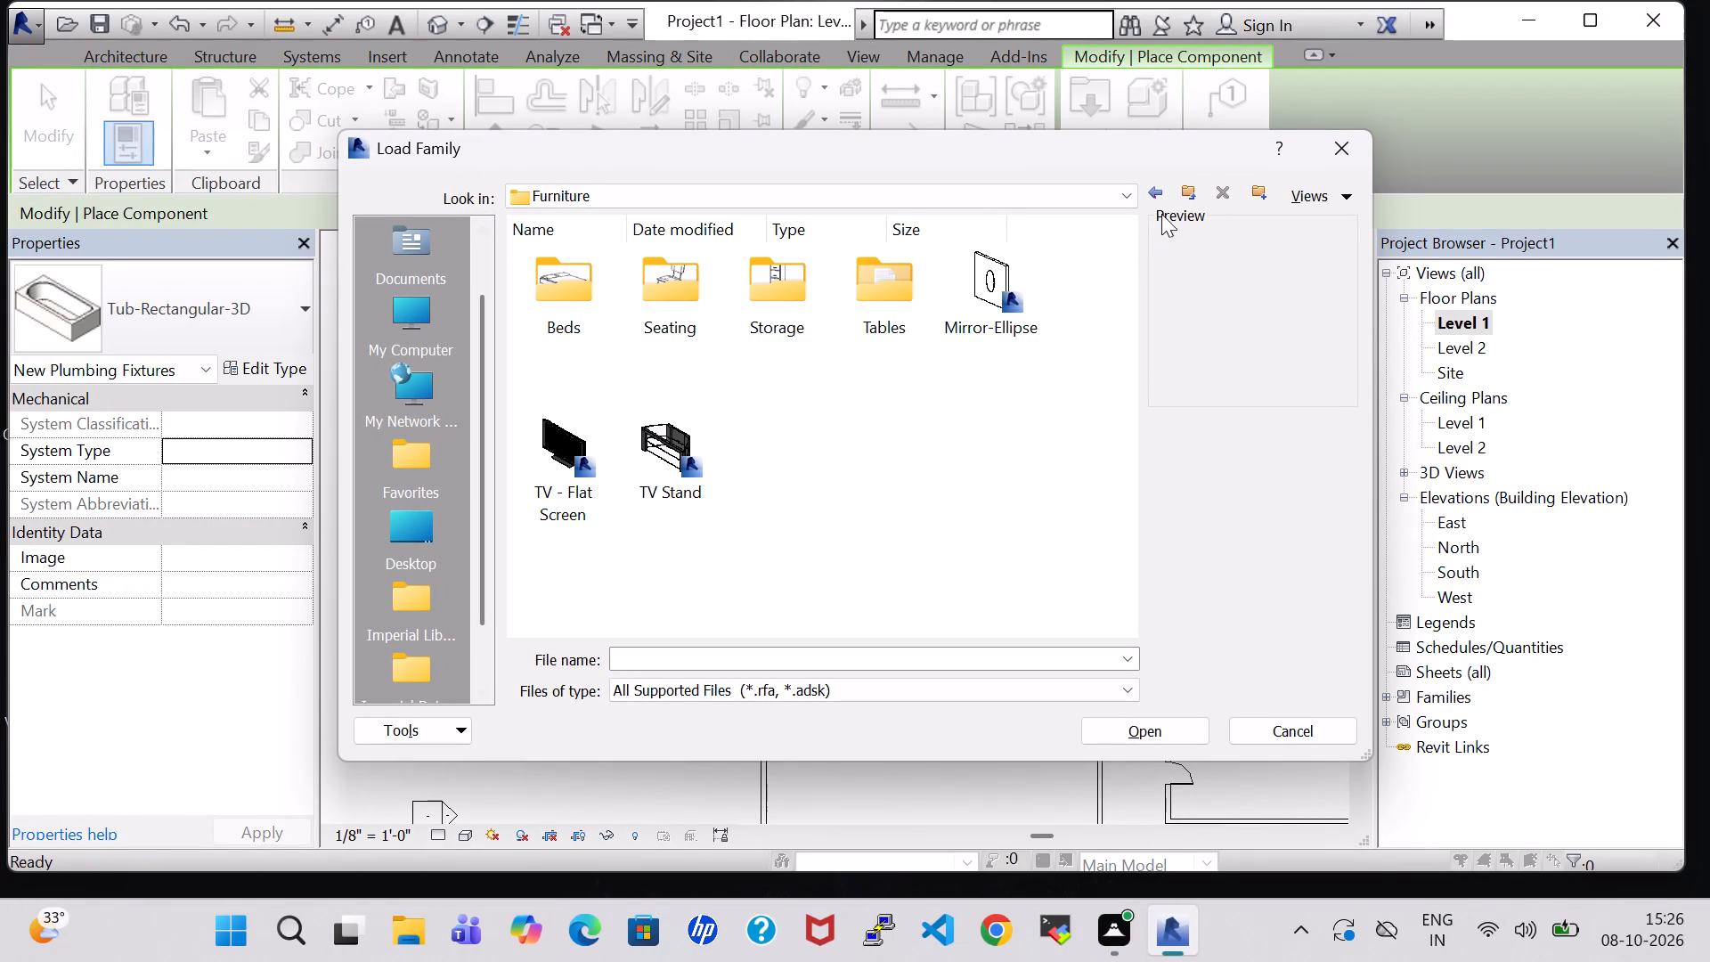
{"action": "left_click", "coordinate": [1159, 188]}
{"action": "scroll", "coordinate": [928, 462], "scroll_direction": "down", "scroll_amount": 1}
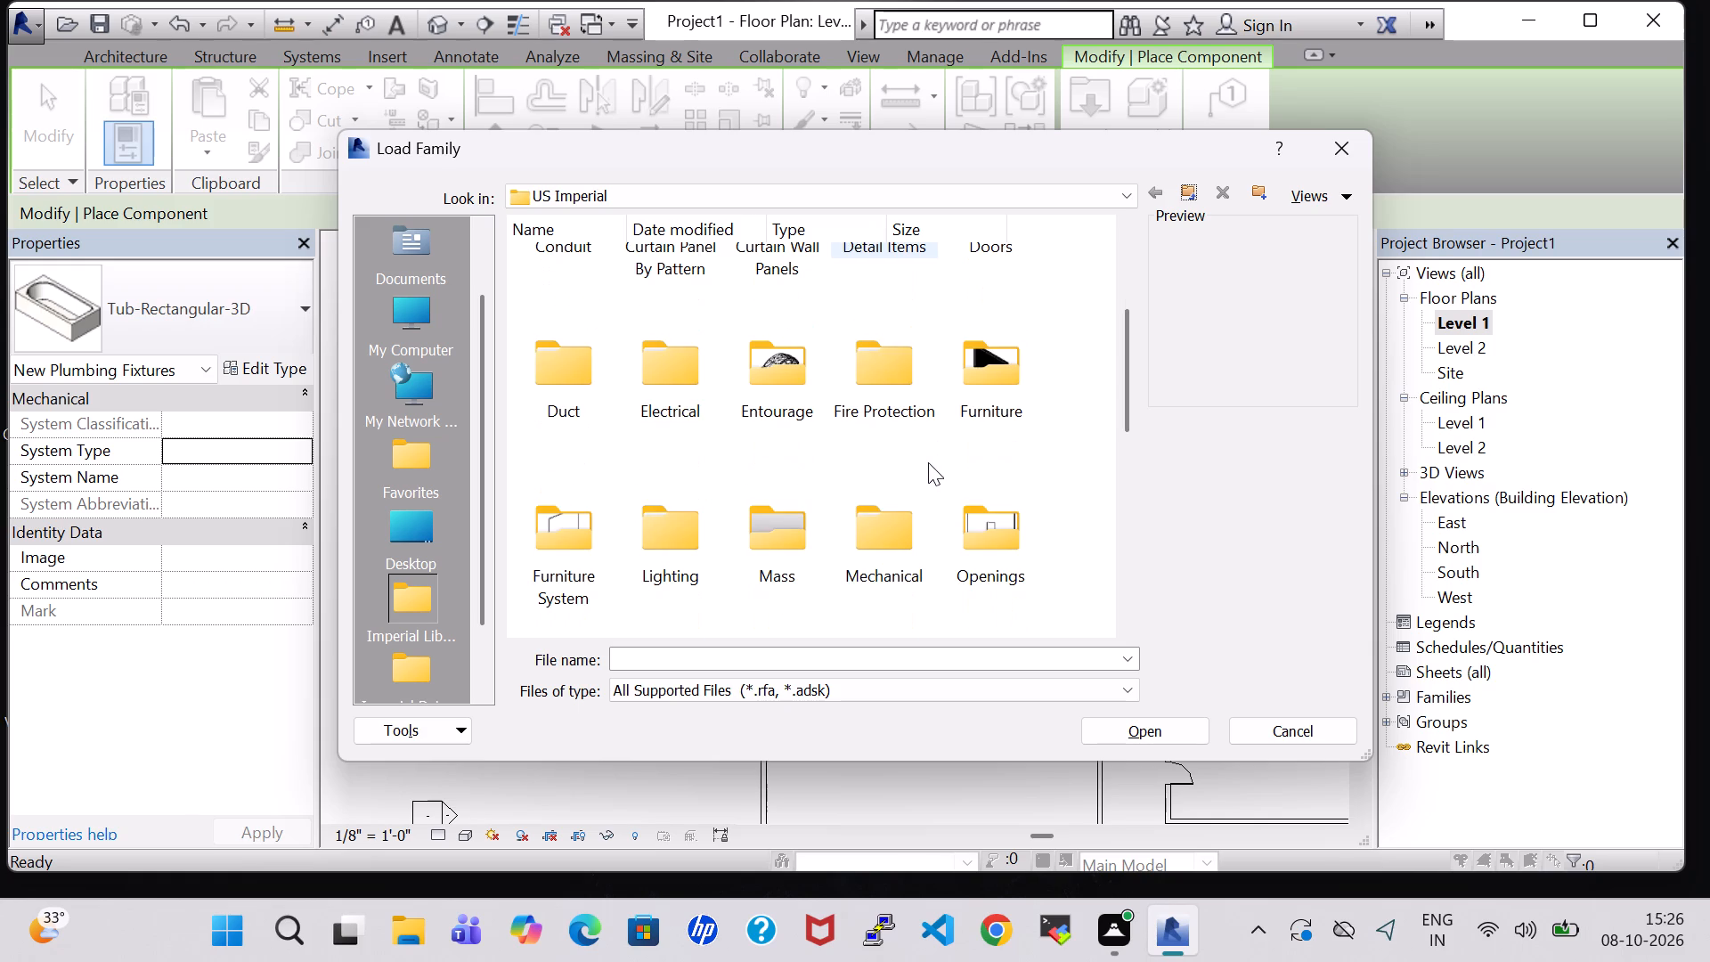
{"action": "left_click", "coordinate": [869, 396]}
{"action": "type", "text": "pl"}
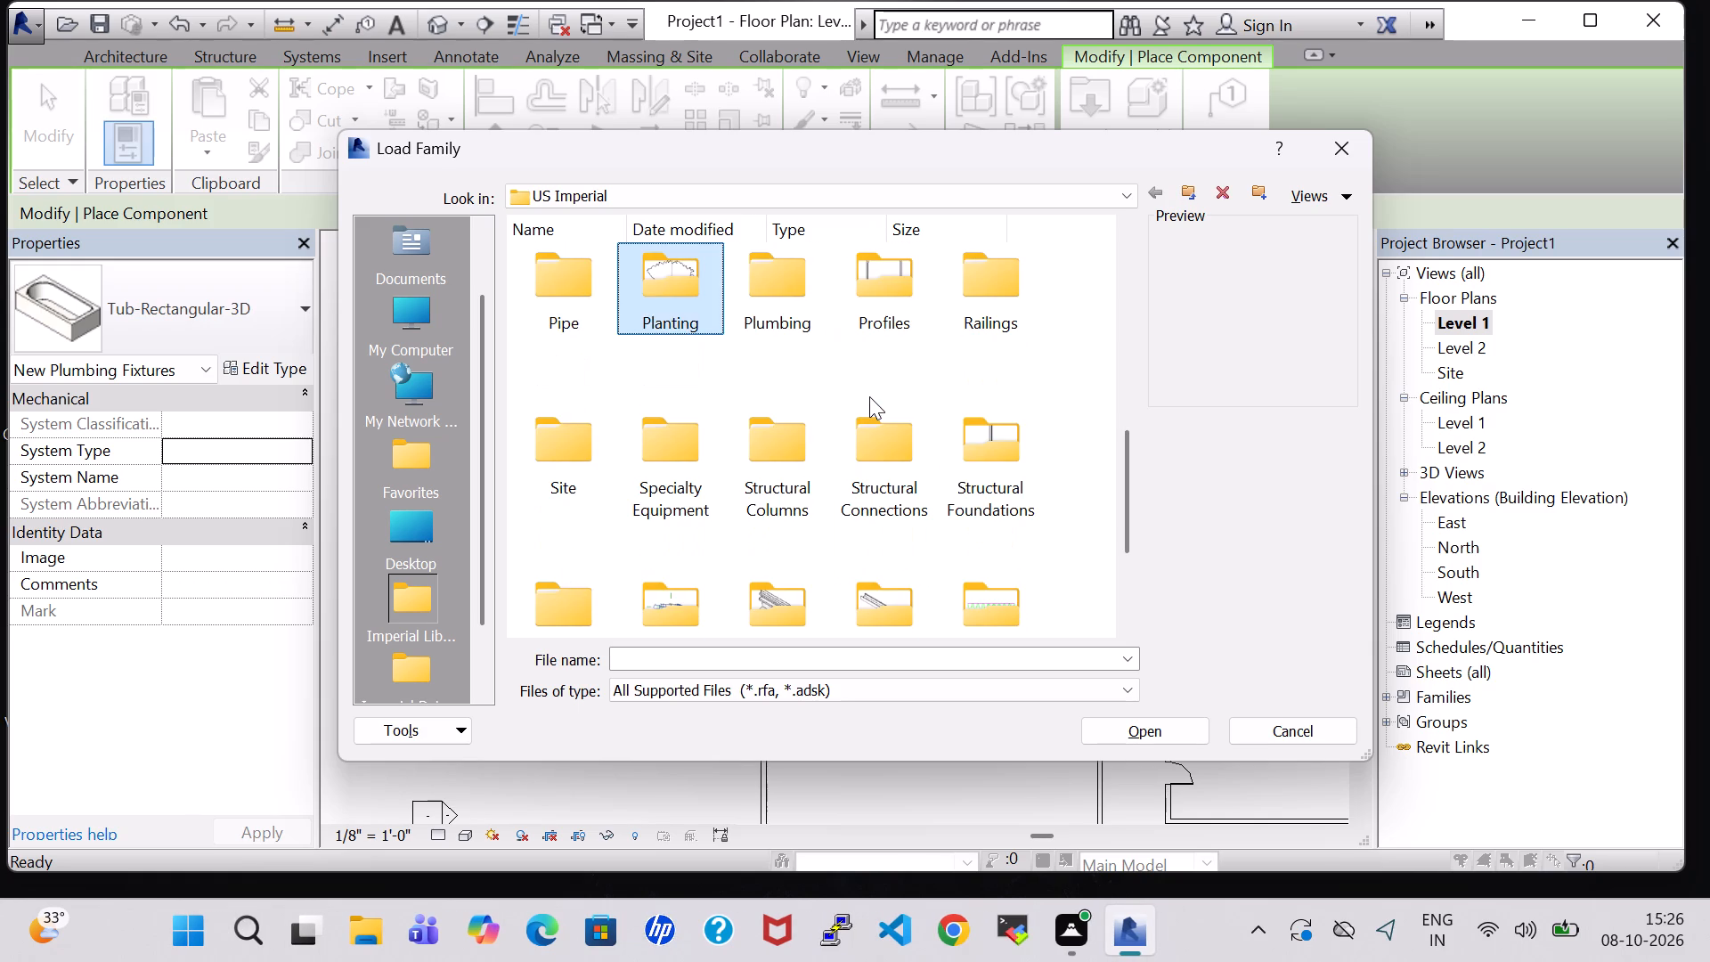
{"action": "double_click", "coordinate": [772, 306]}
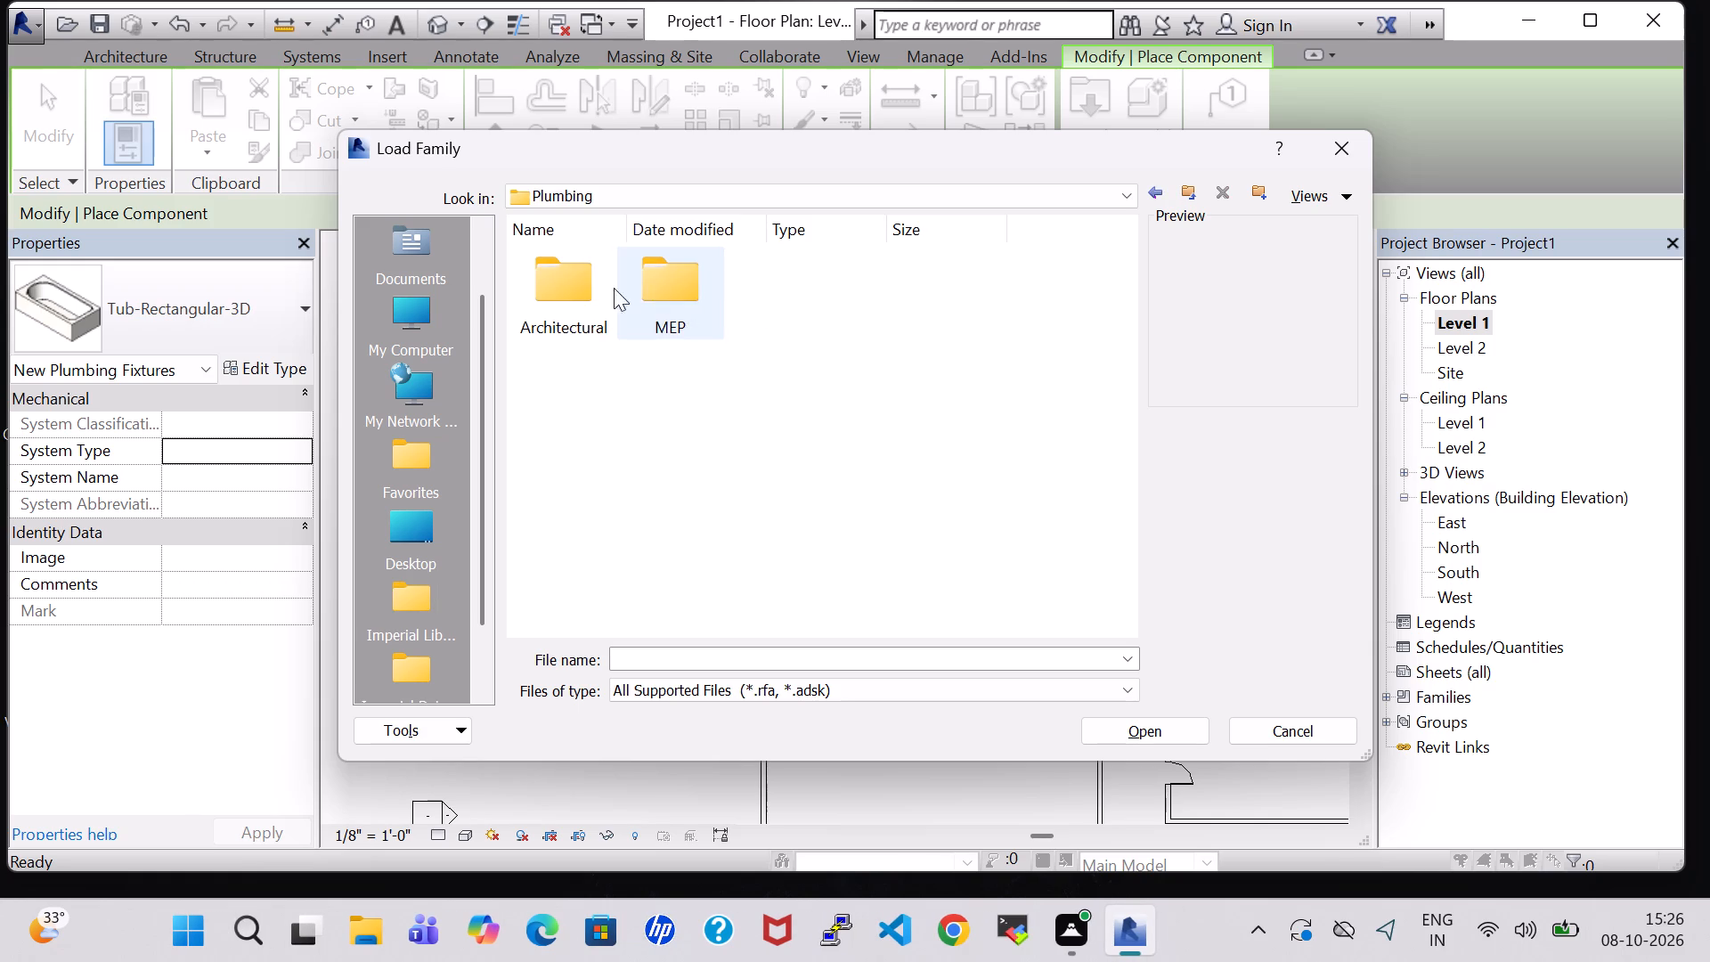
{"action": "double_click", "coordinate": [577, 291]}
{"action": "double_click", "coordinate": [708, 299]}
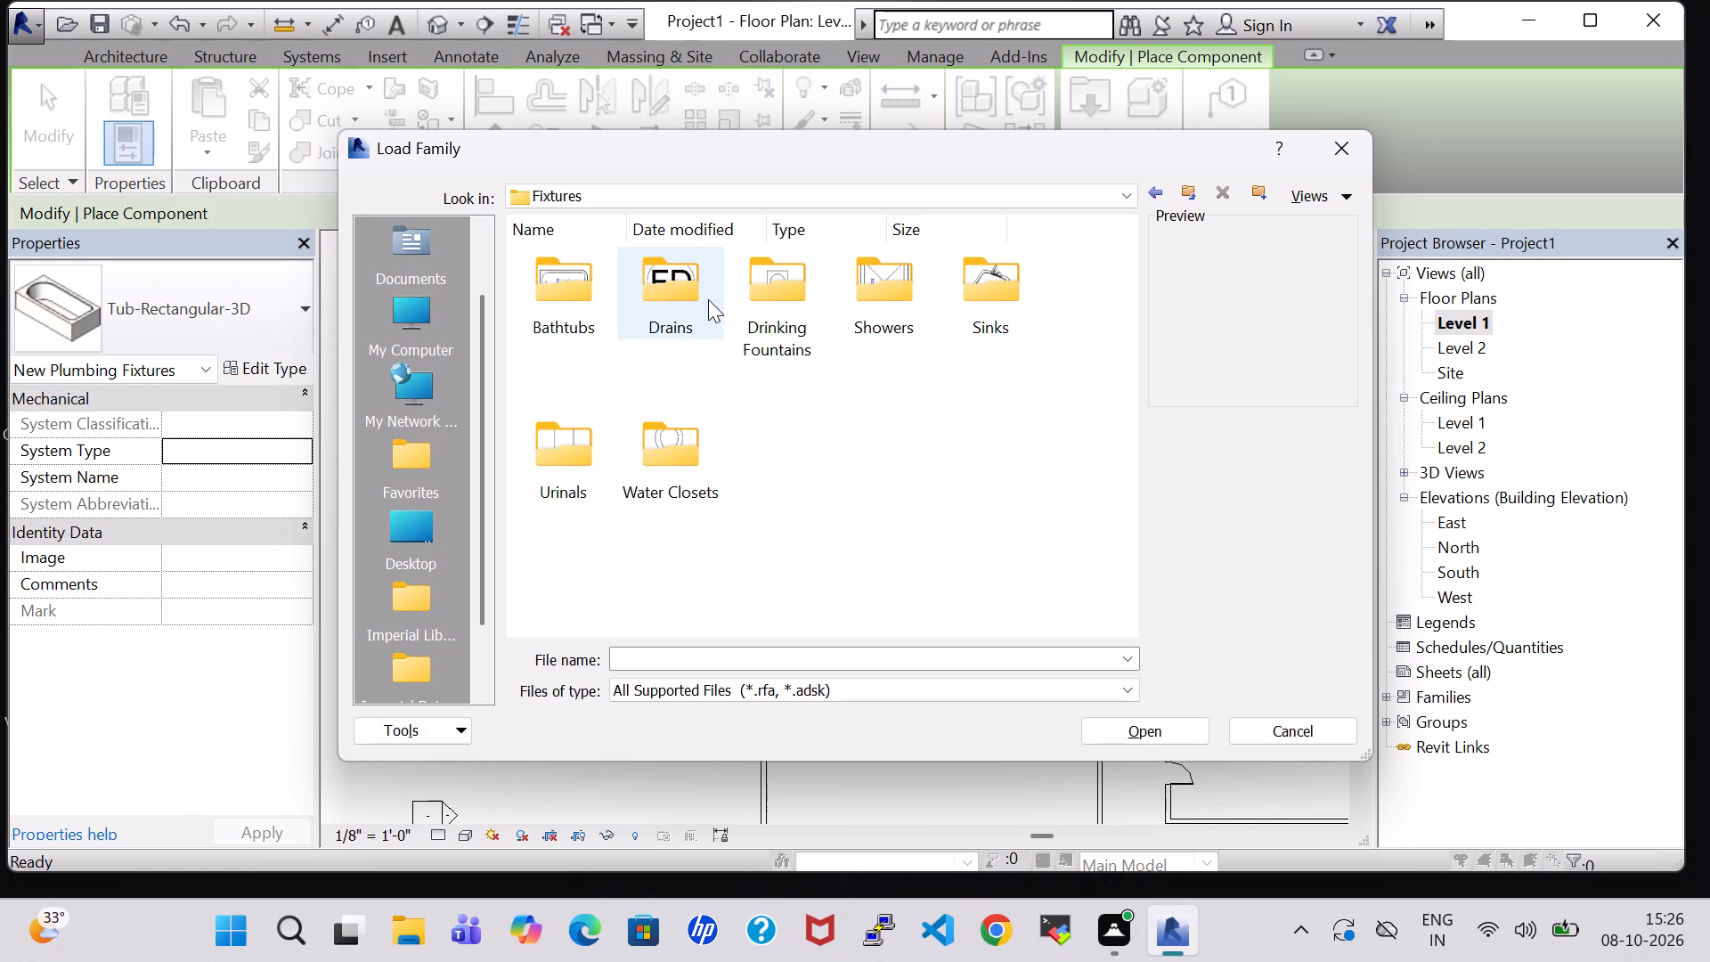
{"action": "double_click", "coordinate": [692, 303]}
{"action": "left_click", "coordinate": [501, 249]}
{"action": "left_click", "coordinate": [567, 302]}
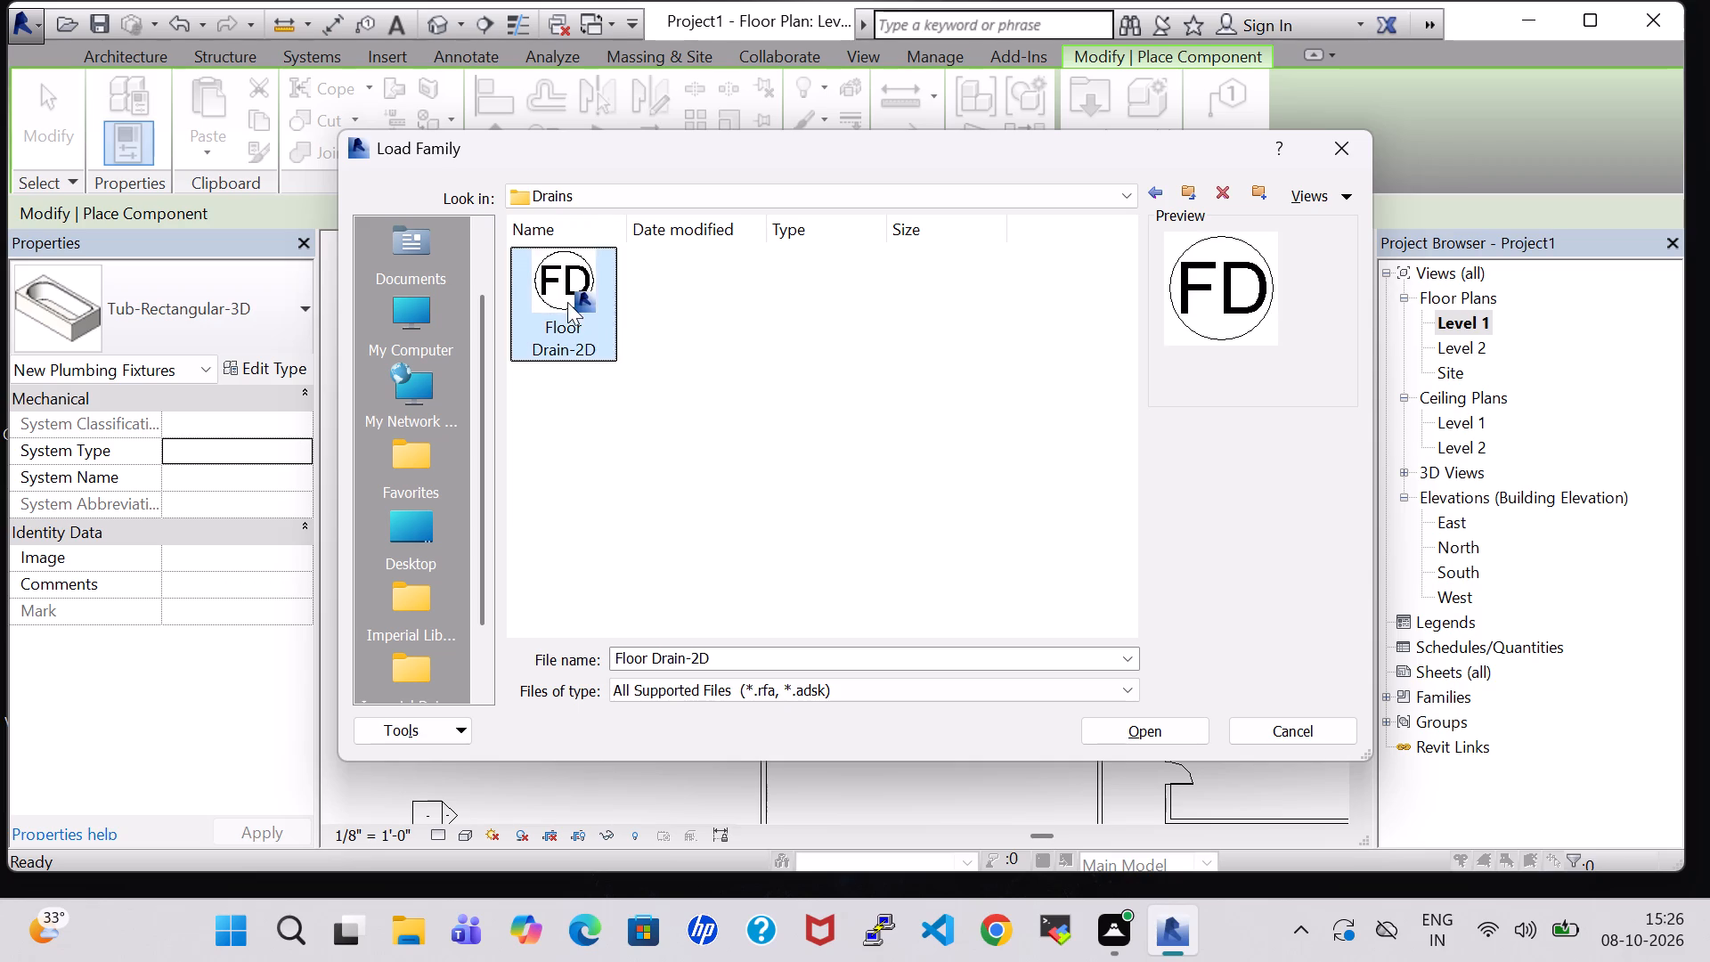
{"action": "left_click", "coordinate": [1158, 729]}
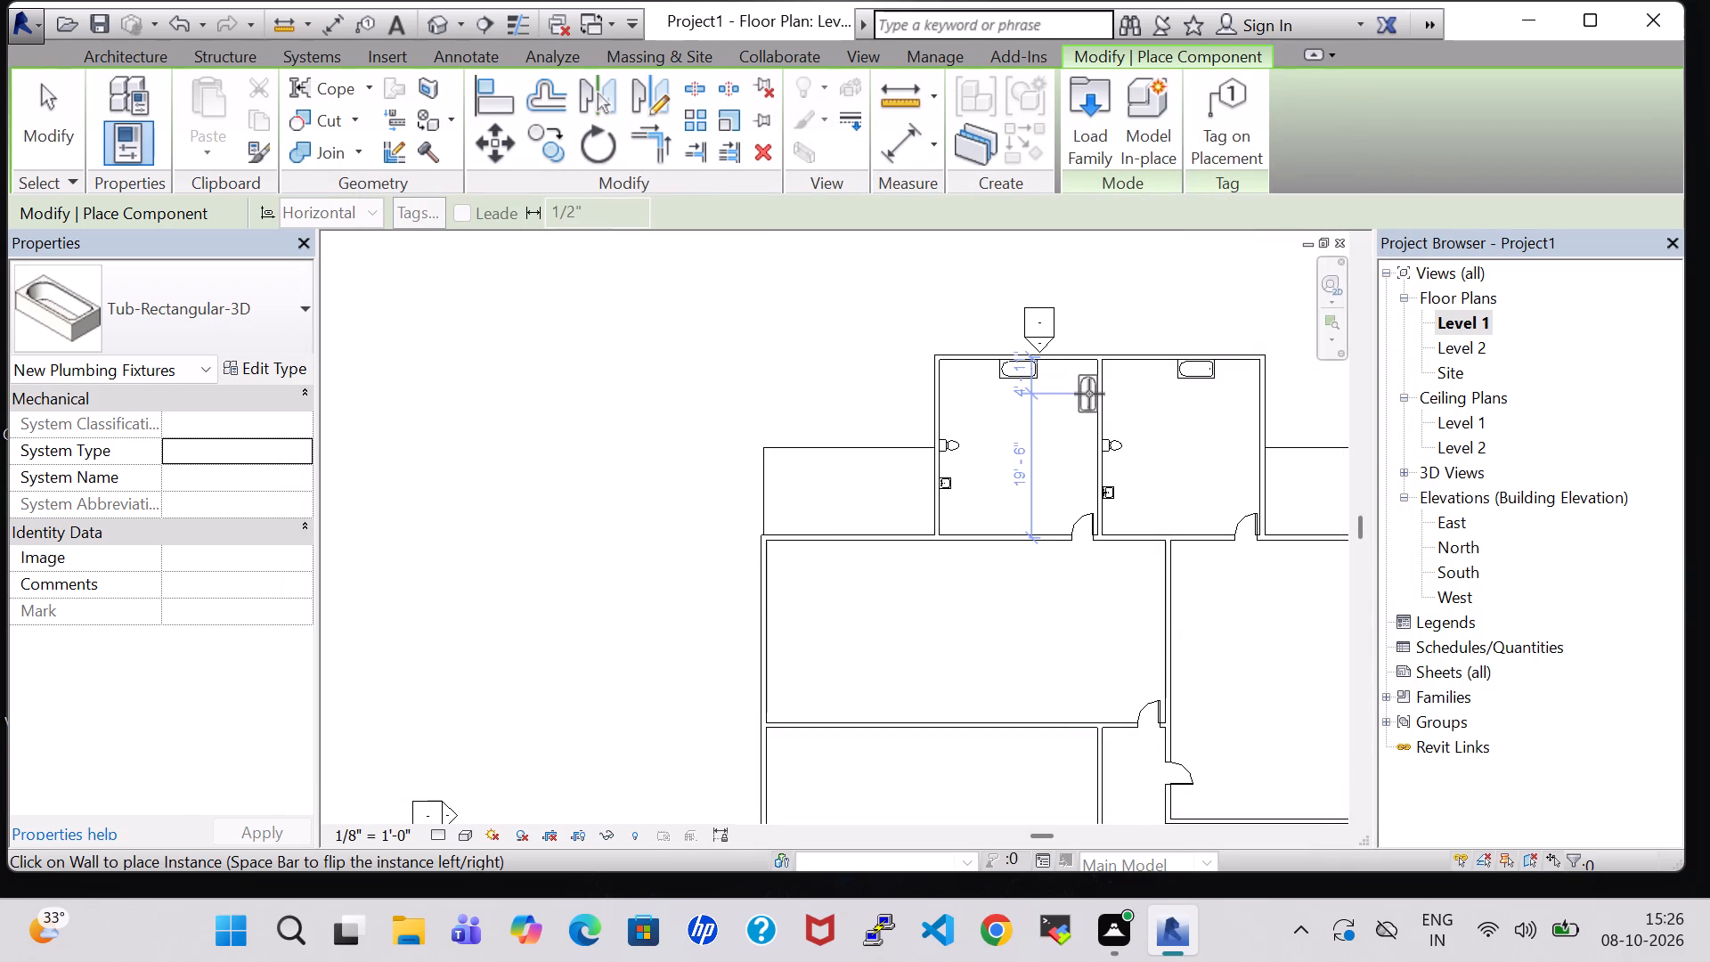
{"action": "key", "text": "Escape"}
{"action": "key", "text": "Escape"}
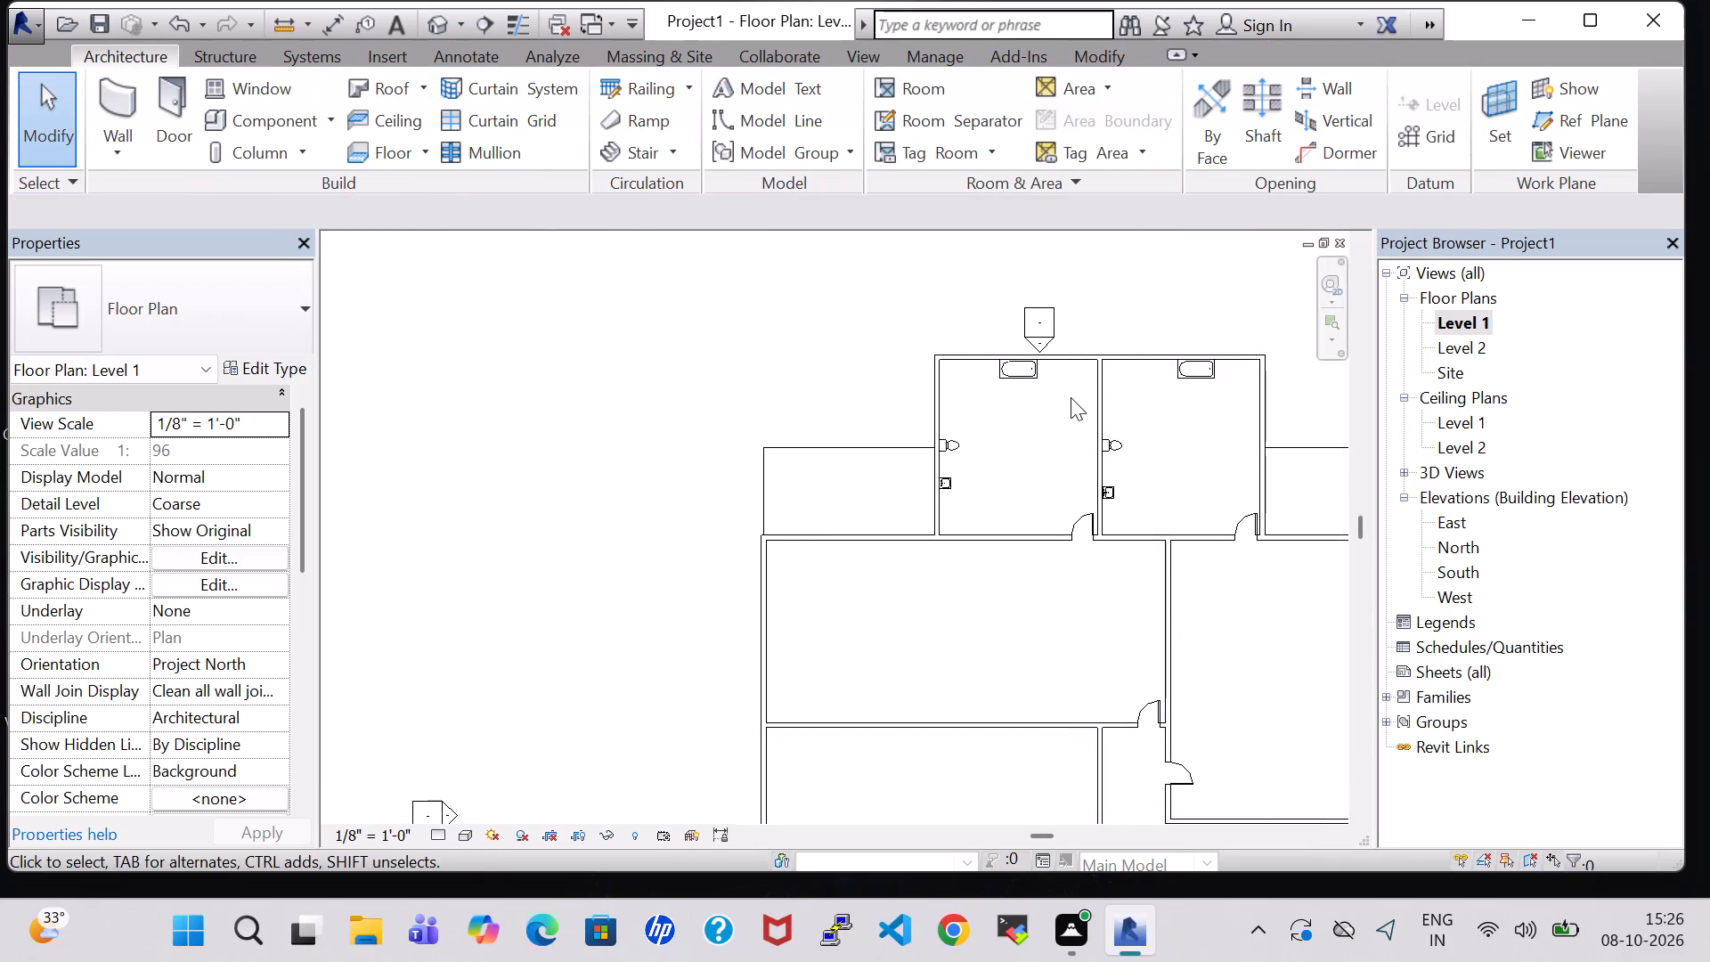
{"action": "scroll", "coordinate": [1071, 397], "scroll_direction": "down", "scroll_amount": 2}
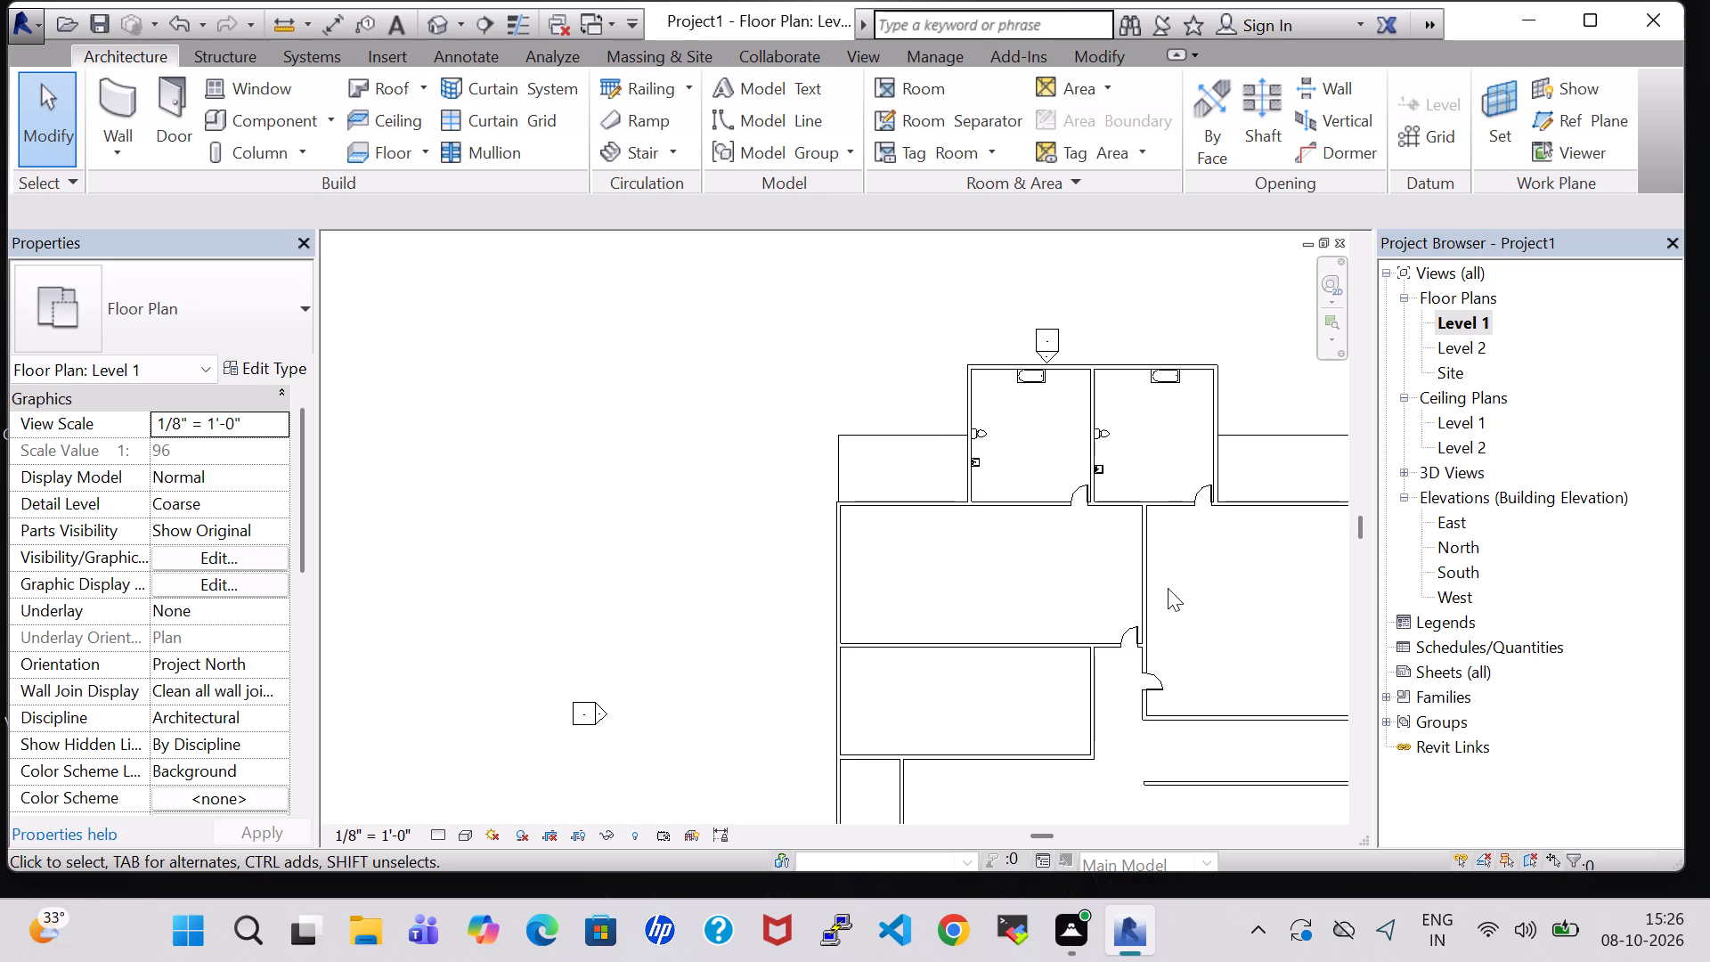
Place a tagged room in each of the two north projection rooms.
{"action": "left_click", "coordinate": [932, 83]}
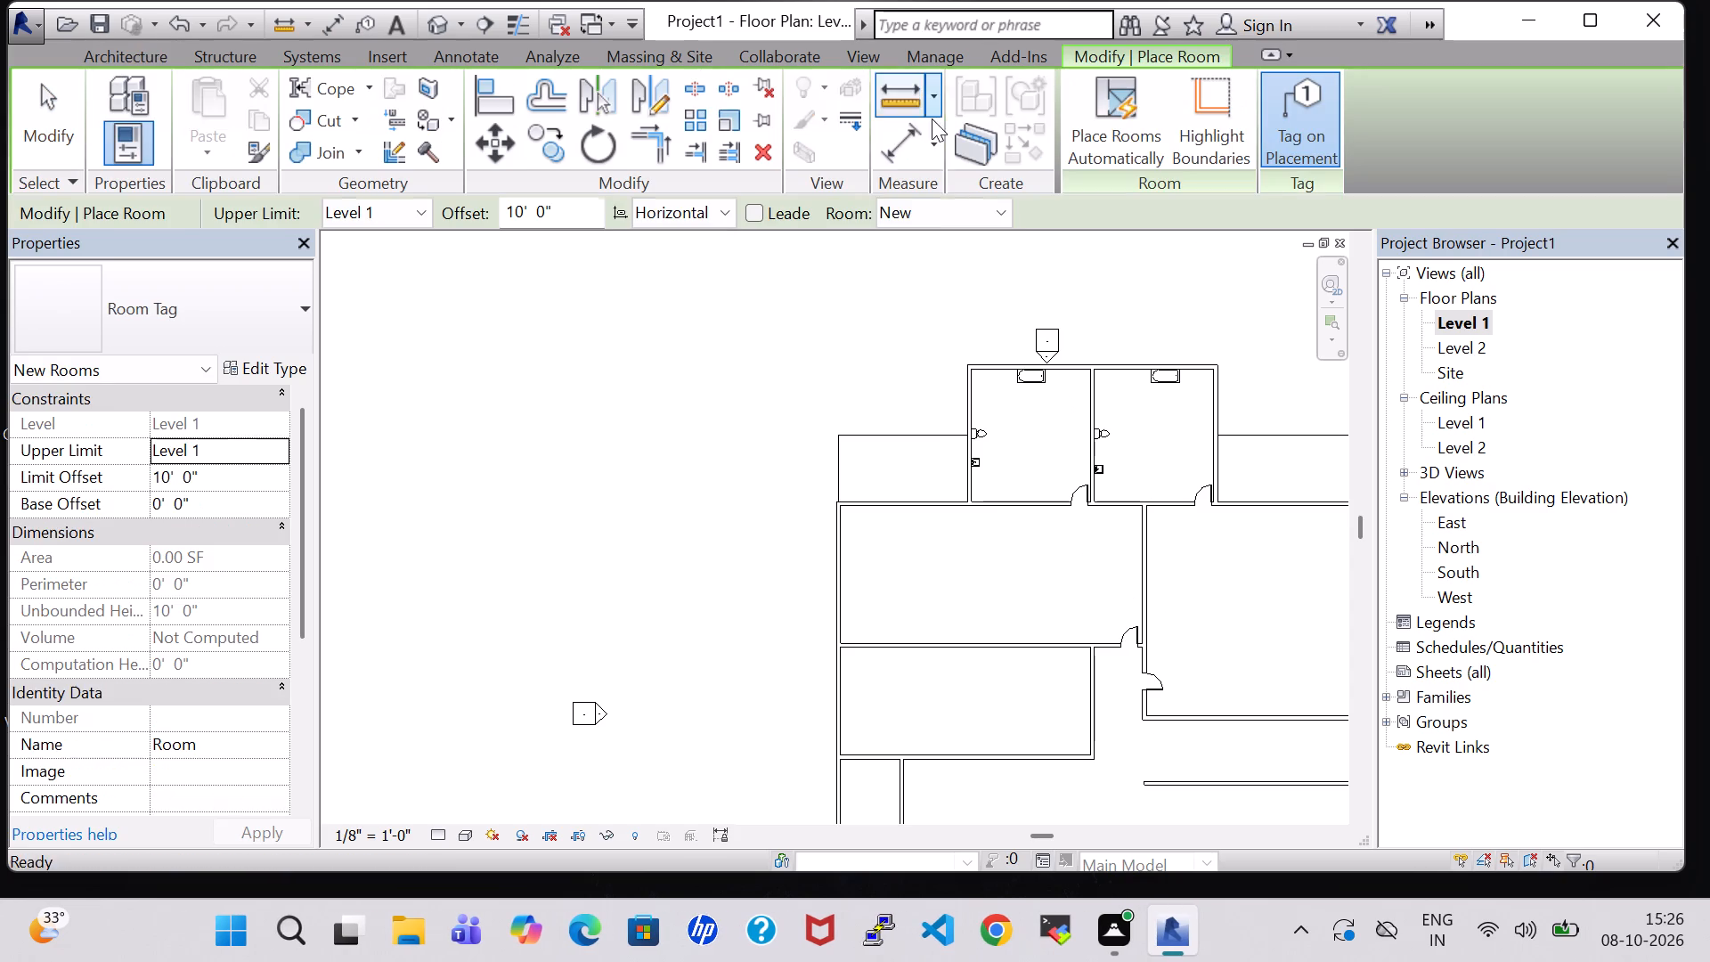
{"action": "left_click", "coordinate": [1017, 449]}
{"action": "left_click", "coordinate": [1168, 438]}
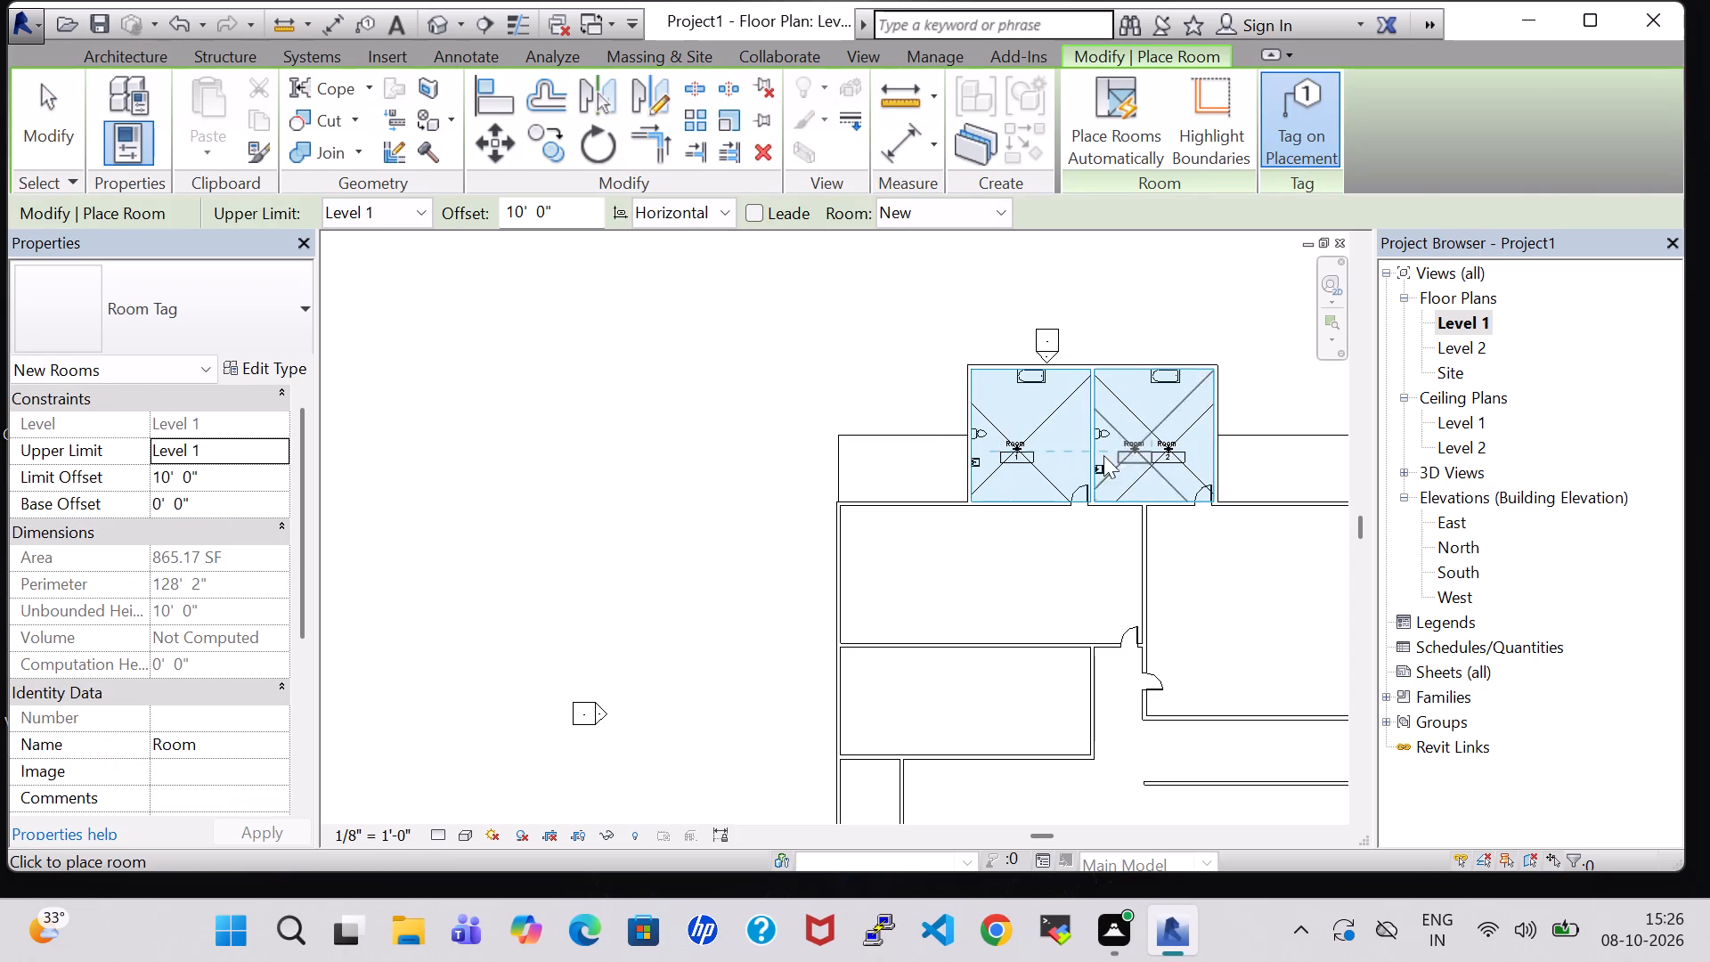
{"action": "key", "text": "Escape"}
{"action": "key", "text": "Escape"}
Turn off Show Room Number in the Room Tag type properties.
{"action": "left_click", "coordinate": [1018, 445]}
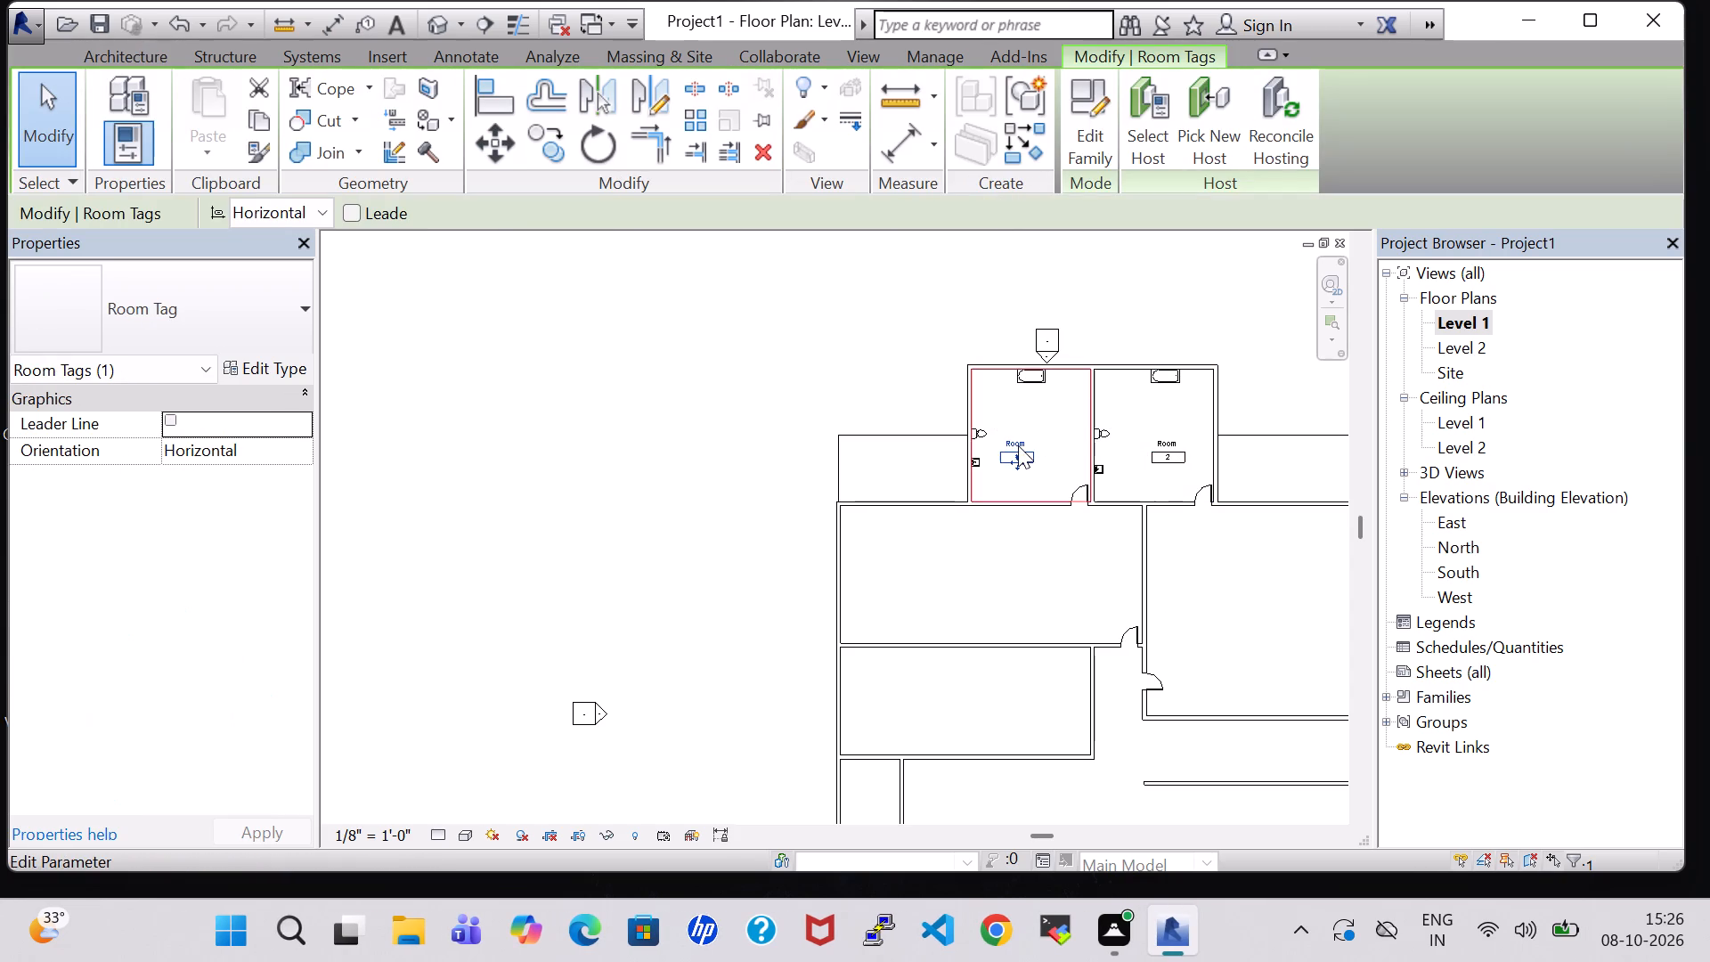
{"action": "left_click", "coordinate": [281, 376]}
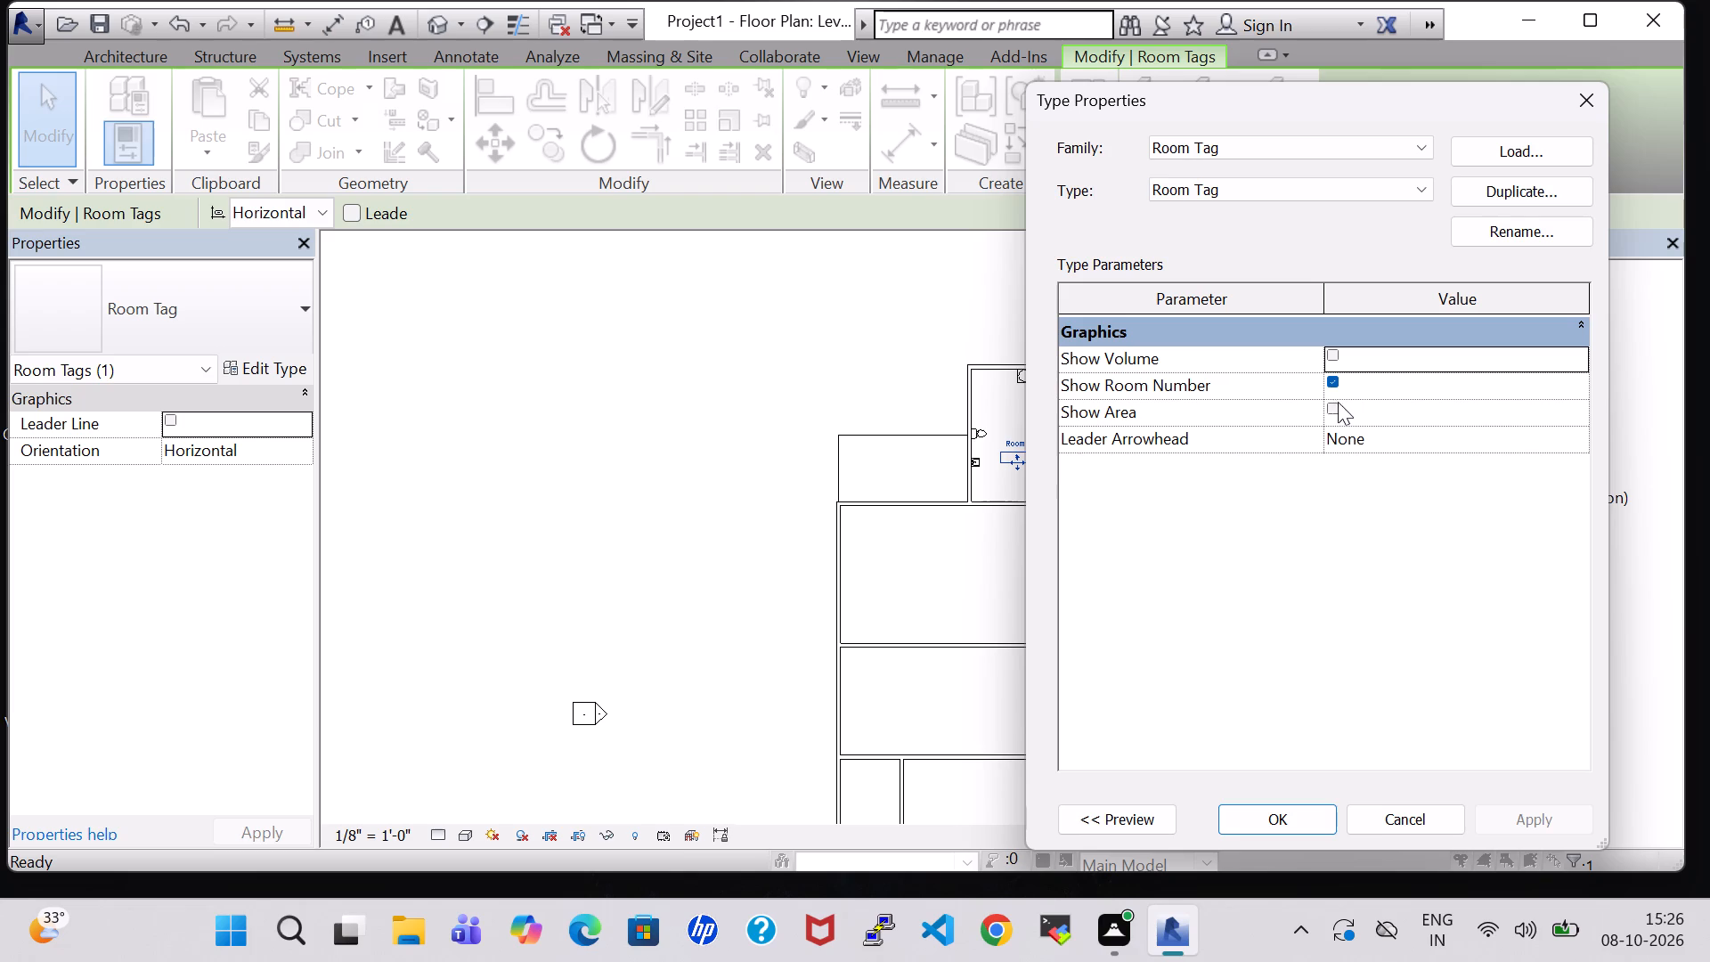
{"action": "left_click", "coordinate": [1330, 386]}
{"action": "left_click", "coordinate": [1527, 819]}
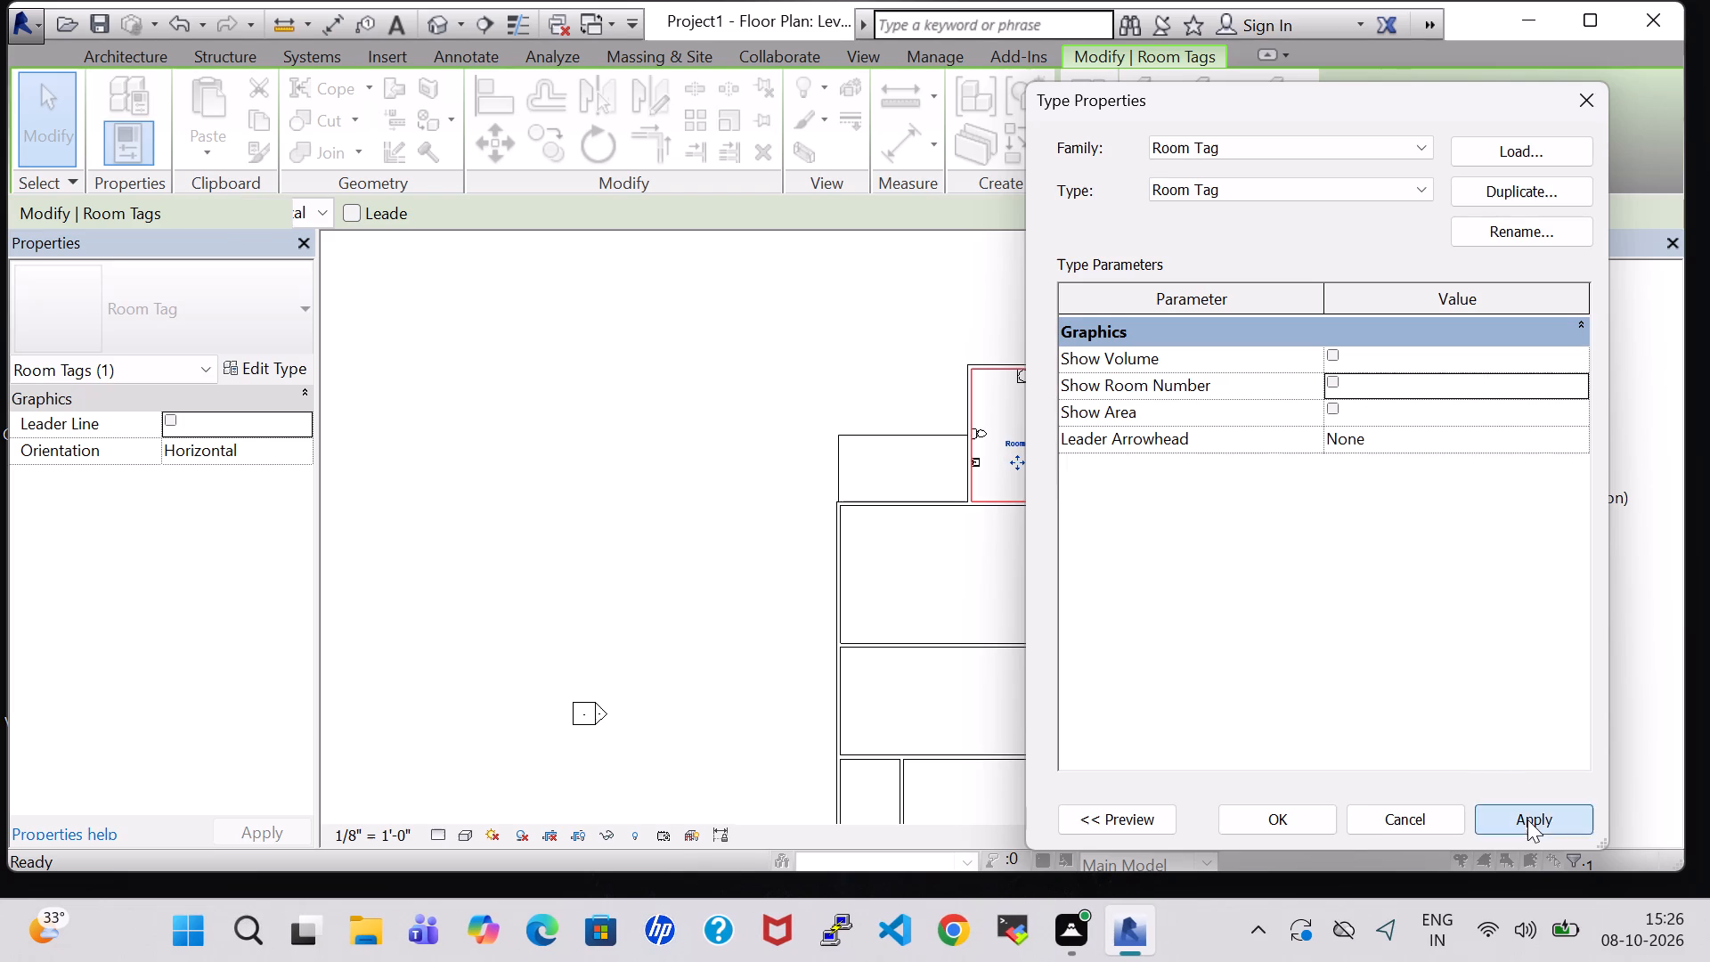
{"action": "left_click", "coordinate": [1307, 822]}
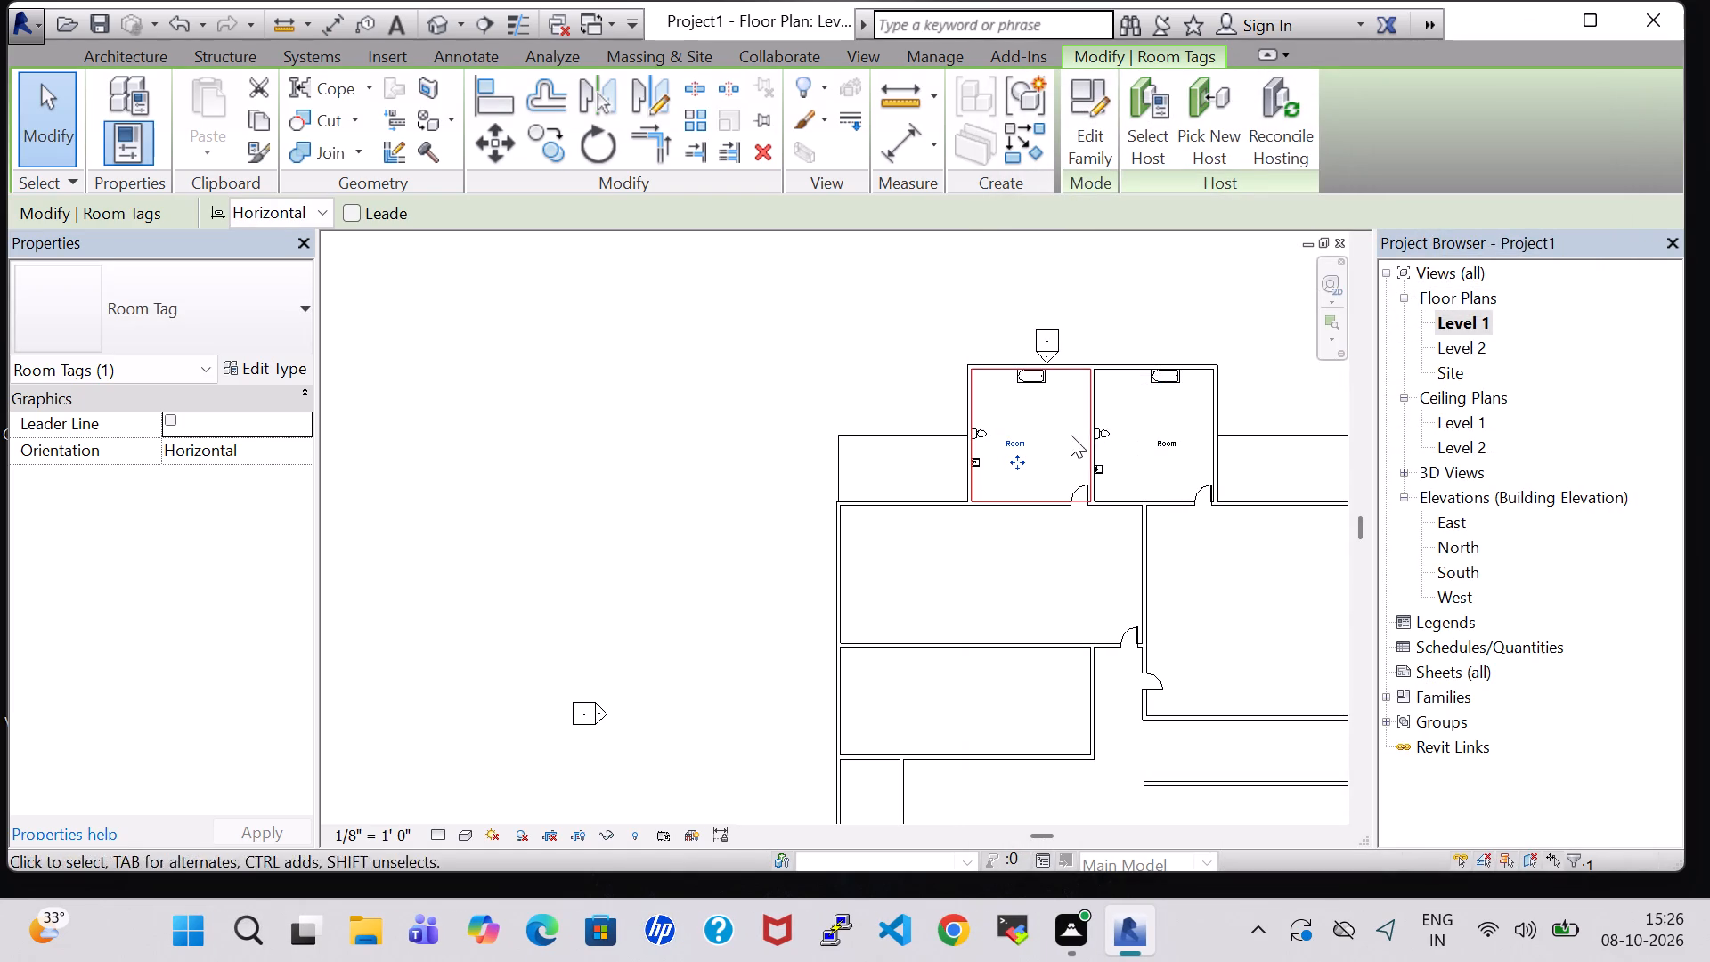
Rename the west projection room as TOILET through its room tag.
{"action": "left_click", "coordinate": [1017, 439]}
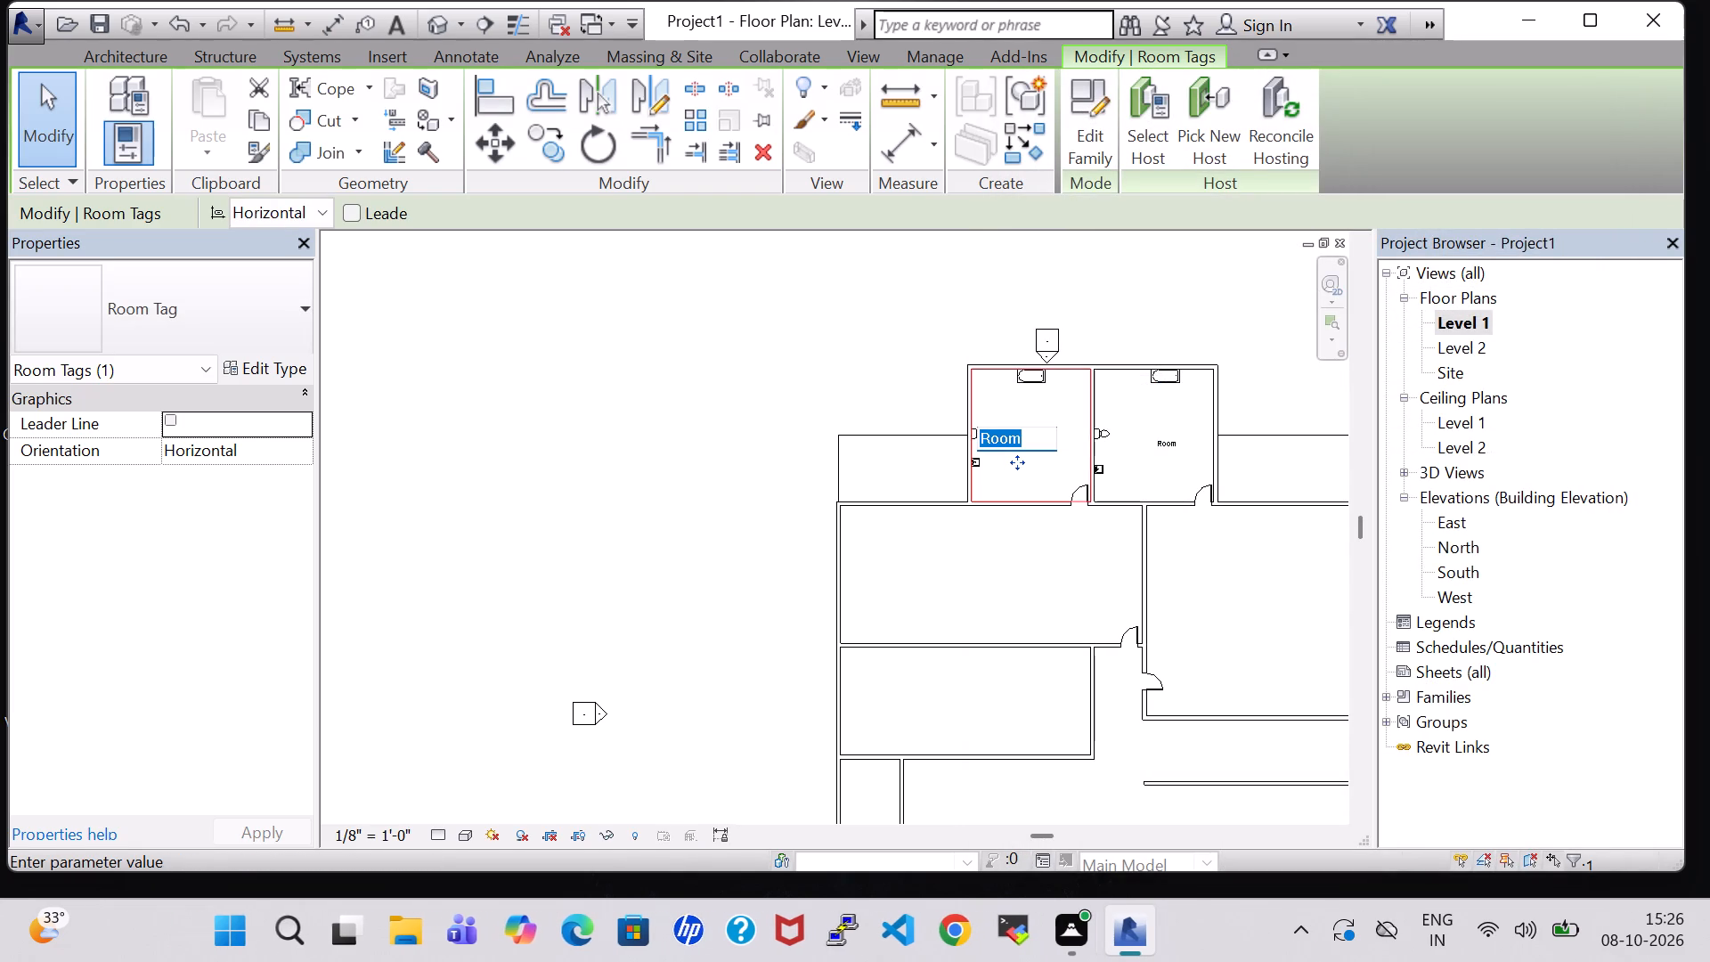
{"action": "key", "text": "BackSpace"}
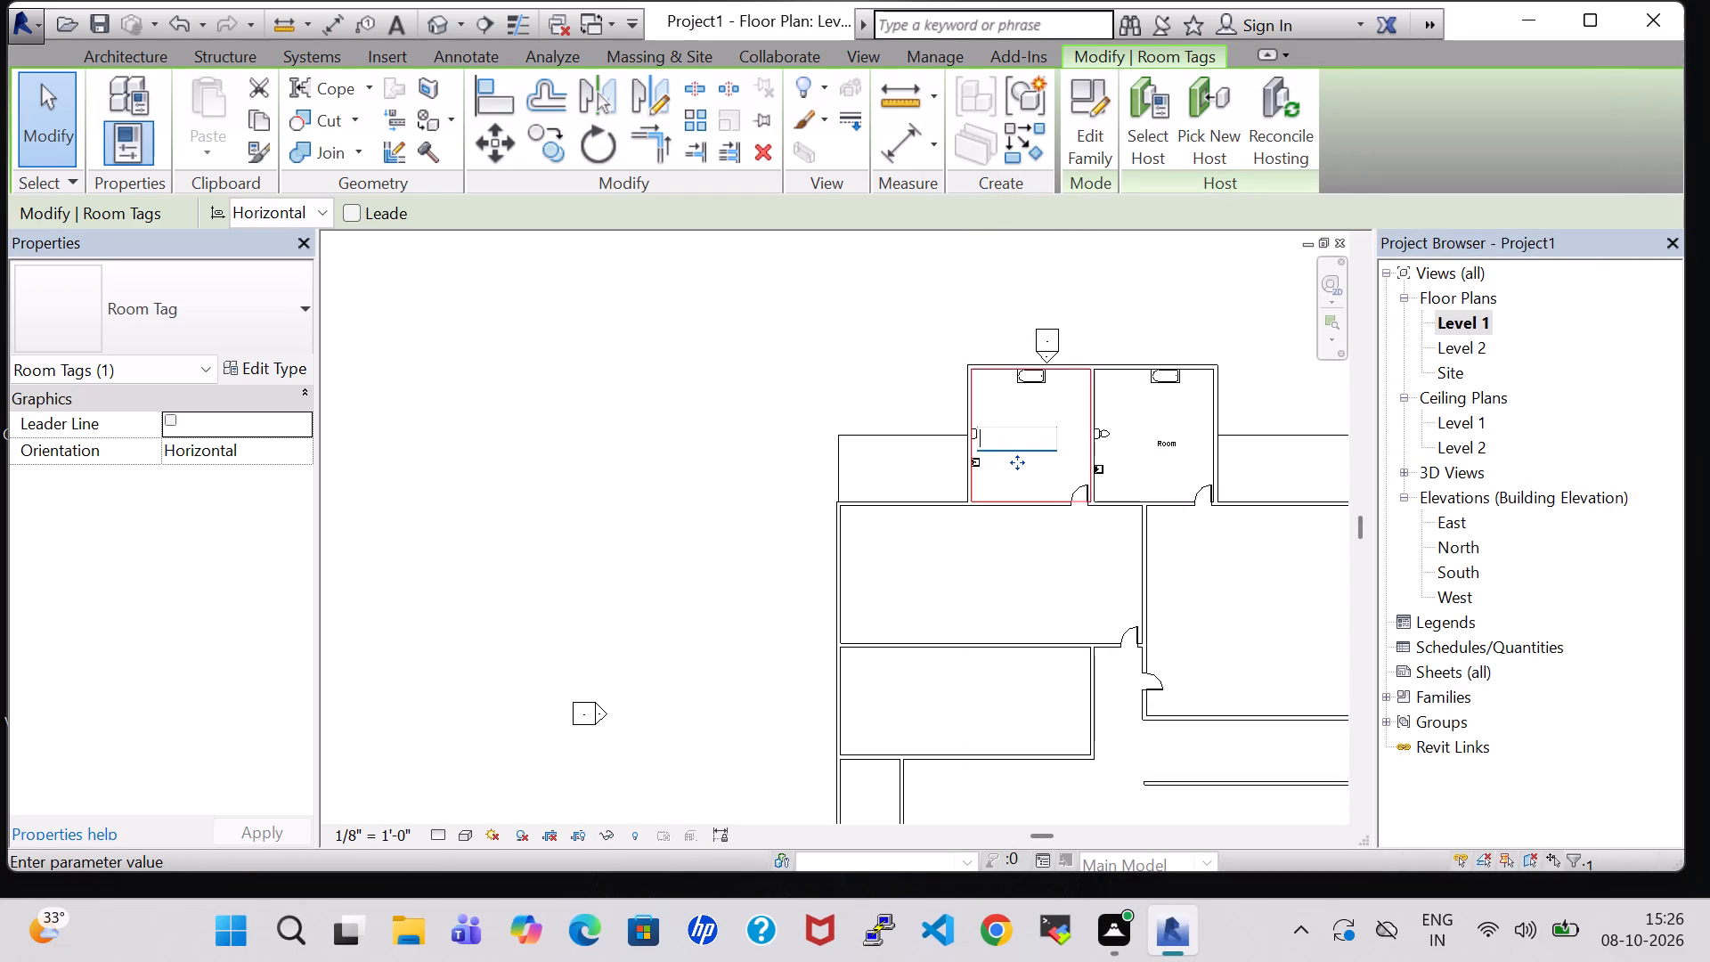
{"action": "type", "text": "toi"}
{"action": "key", "text": "BackSpace"}
{"action": "key", "text": "BackSpace"}
{"action": "type", "text": "TOILRT"}
{"action": "key", "text": "BackSpace"}
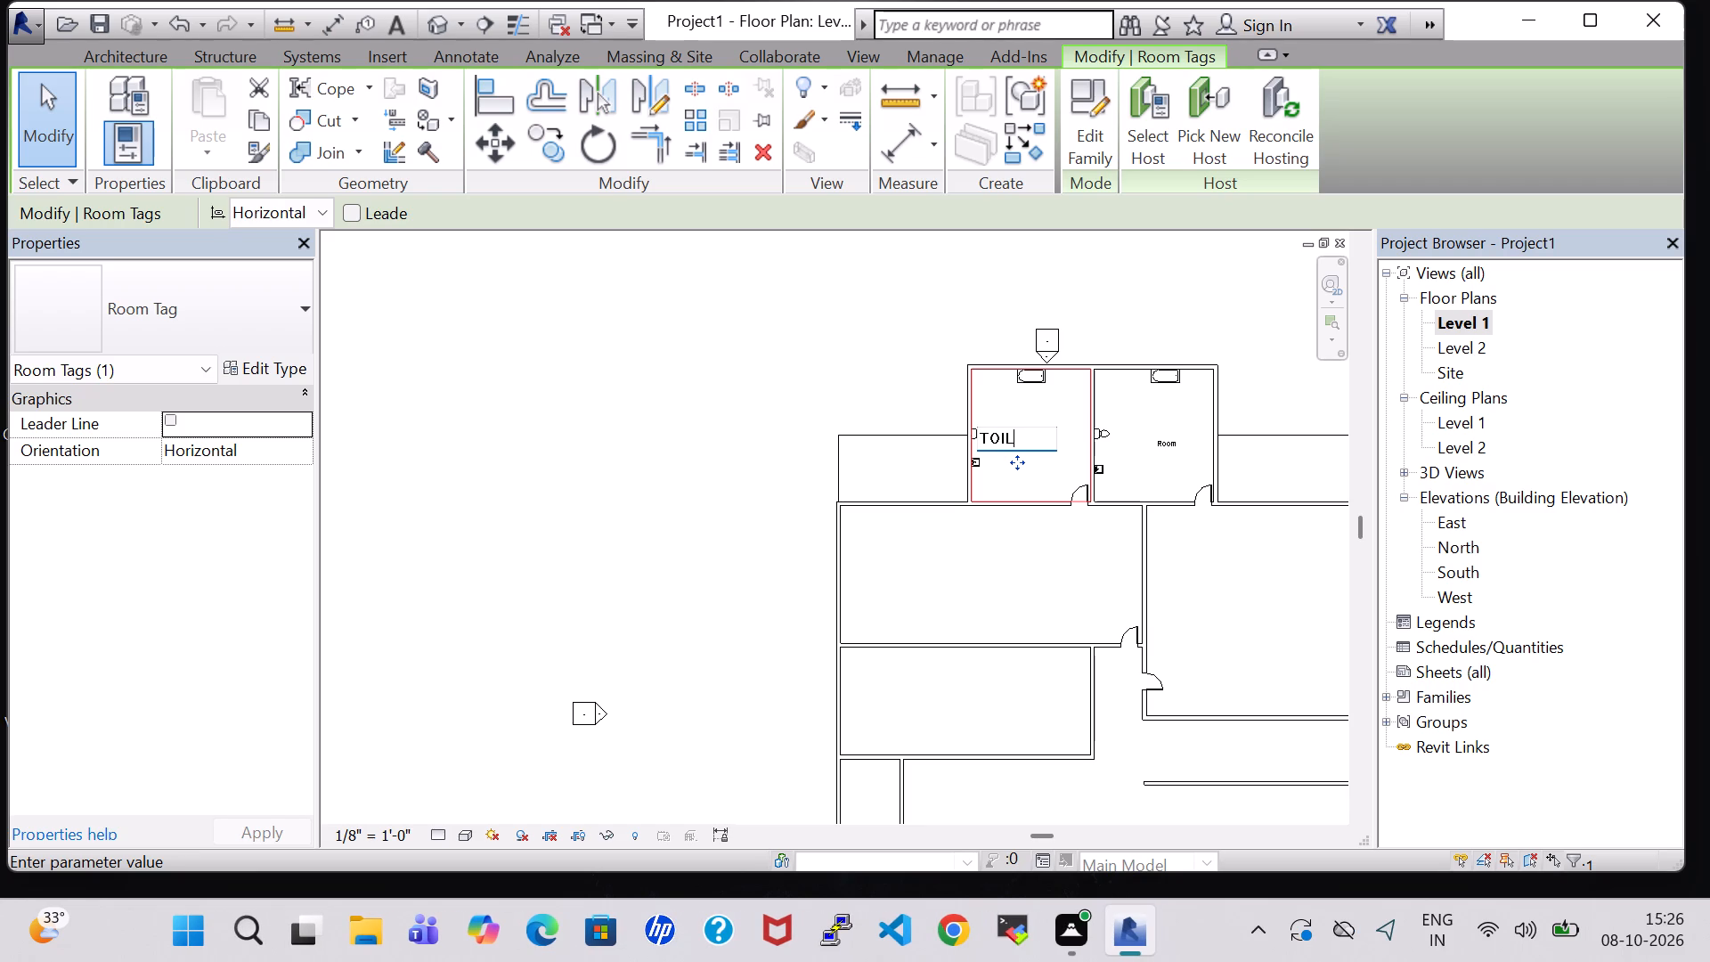
{"action": "key", "text": "BackSpace"}
{"action": "type", "text": "ET"}
{"action": "key", "text": "Return"}
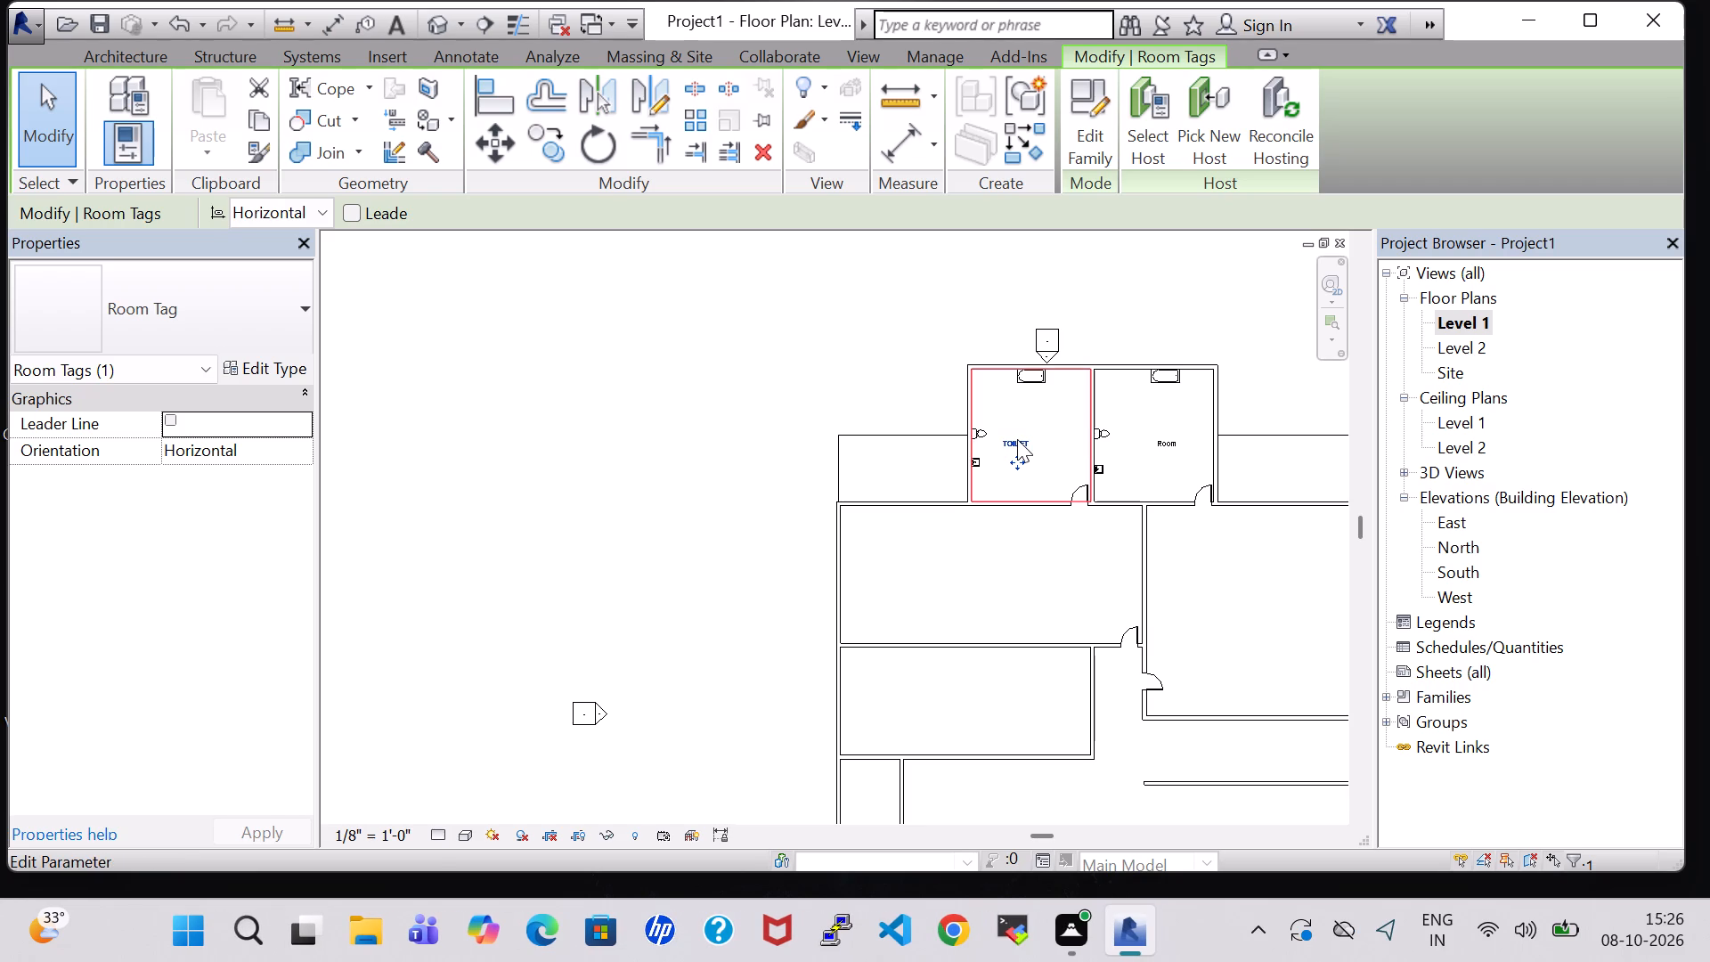
Rename the east projection room as TOILET through its room tag.
{"action": "left_click", "coordinate": [1157, 445]}
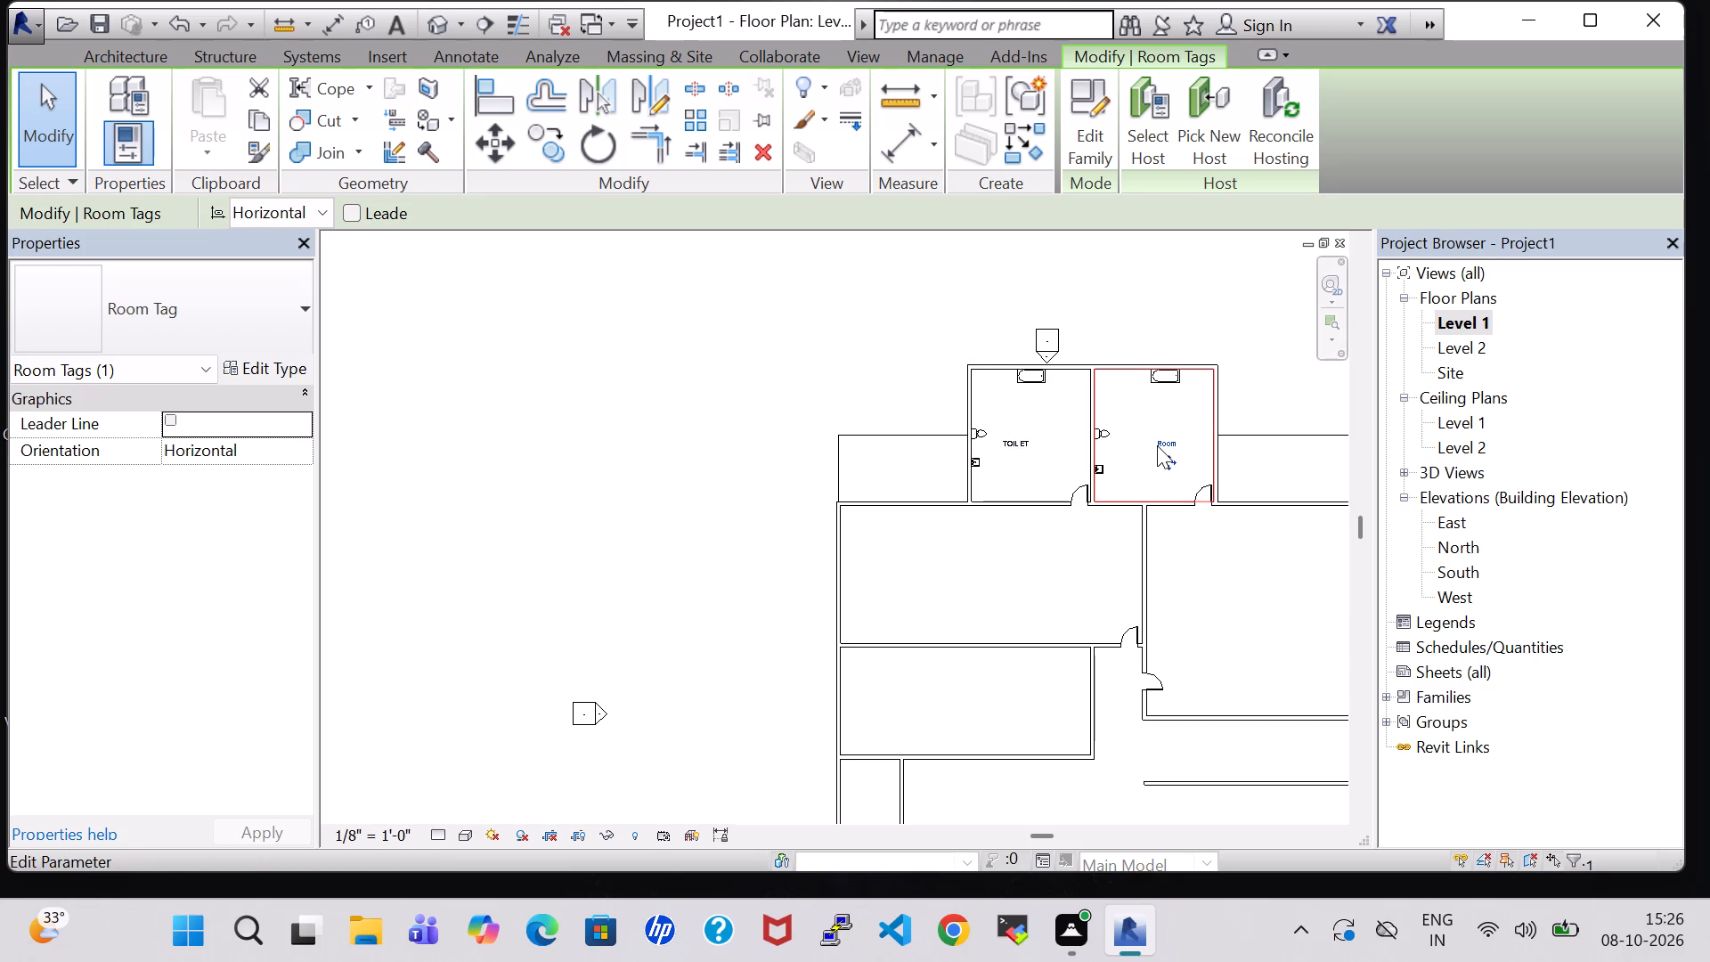
{"action": "left_click", "coordinate": [1157, 445]}
{"action": "key", "text": "BackSpace"}
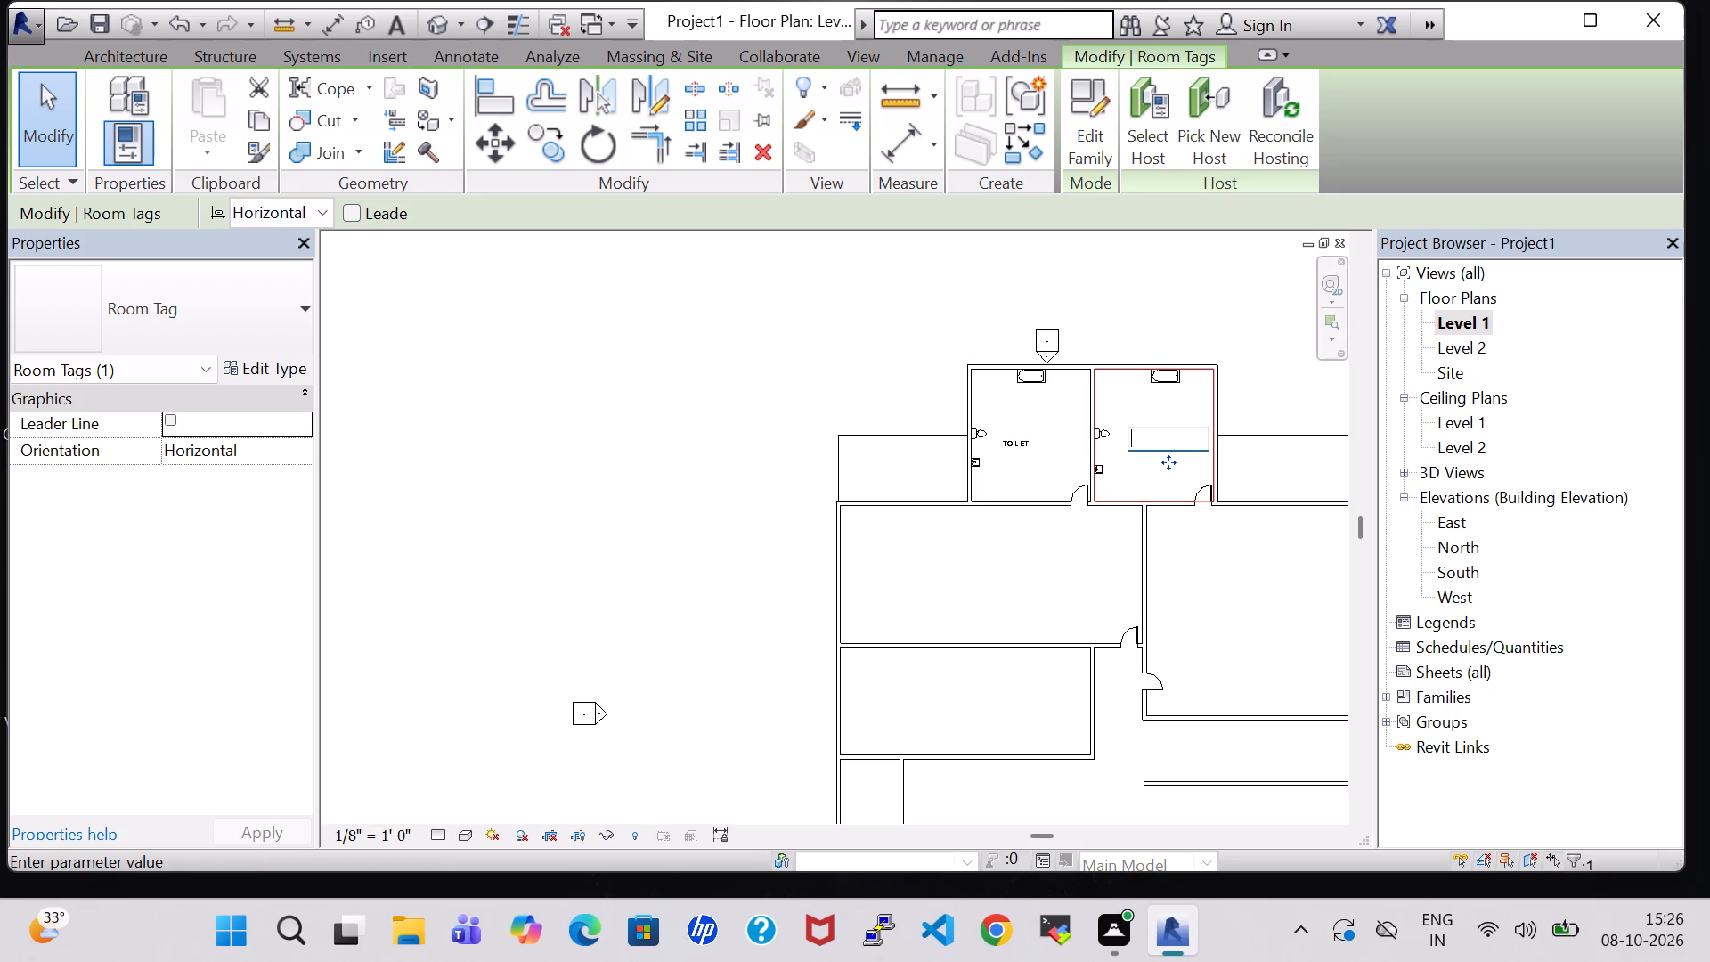
{"action": "type", "text": "TOILET"}
{"action": "key", "text": "Return"}
Nudge the west room's TOILET tag slightly north and east, nearer the middle of the room.
{"action": "scroll", "coordinate": [1157, 445], "scroll_direction": "up", "scroll_amount": 6}
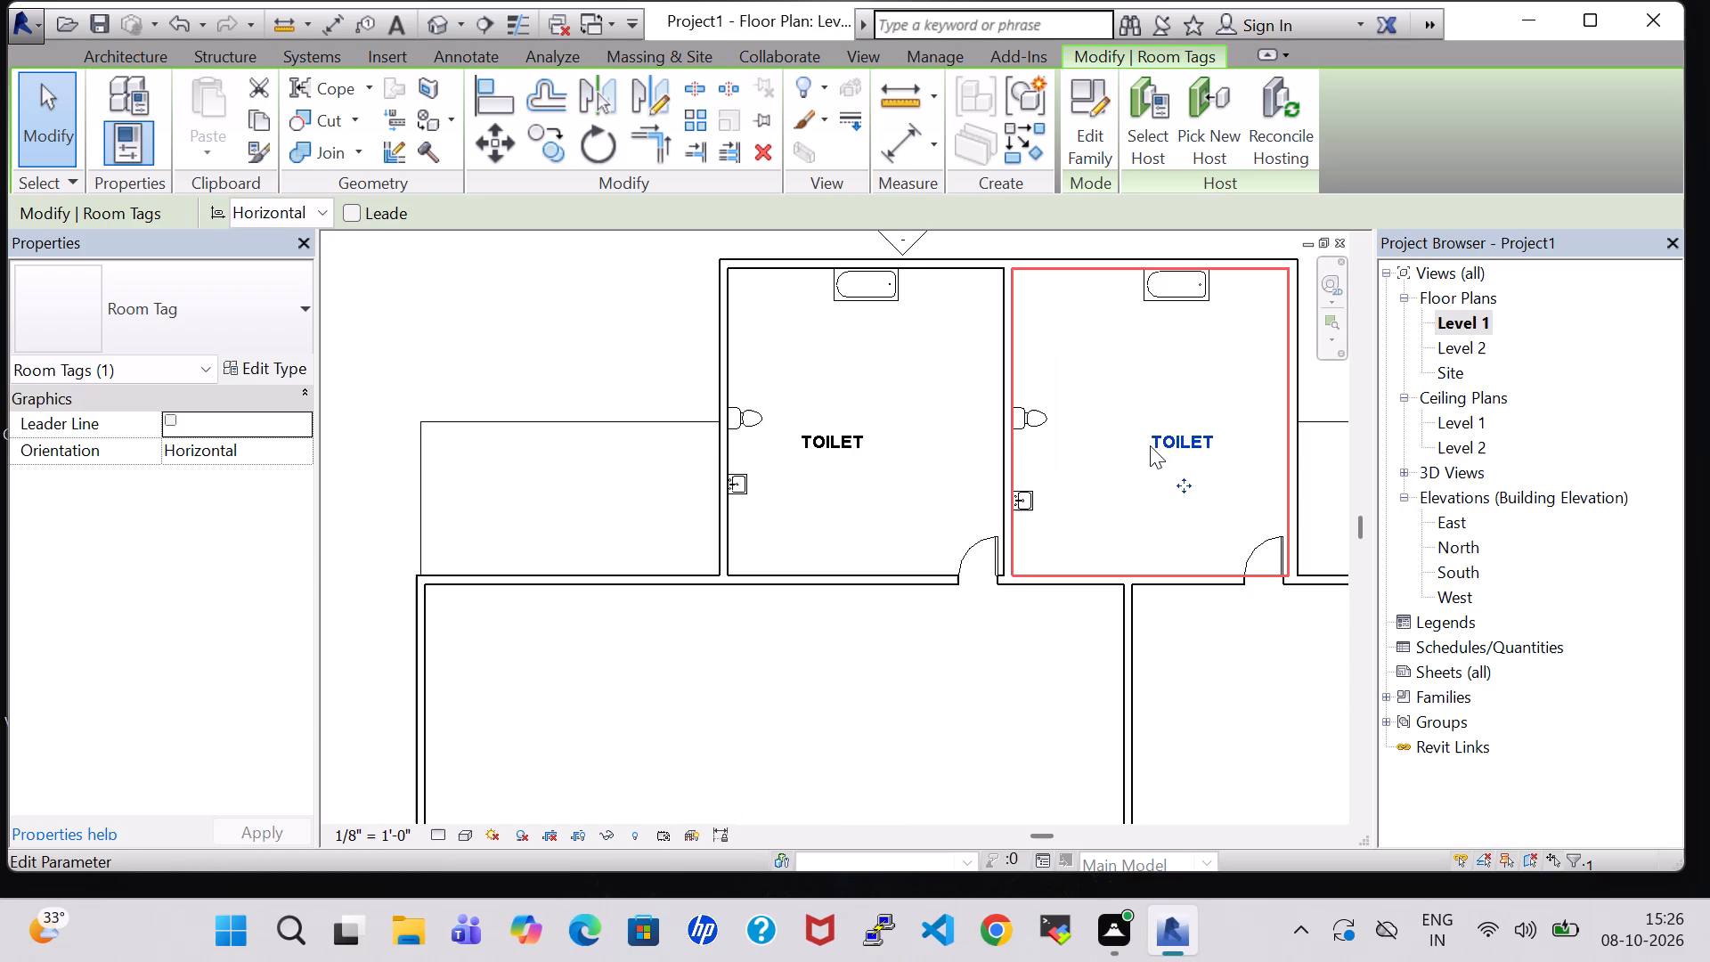
{"action": "left_click", "coordinate": [824, 428]}
{"action": "key", "text": "Up"}
{"action": "key", "text": "Up"}
{"action": "key", "text": "Up"}
{"action": "key", "text": "Up"}
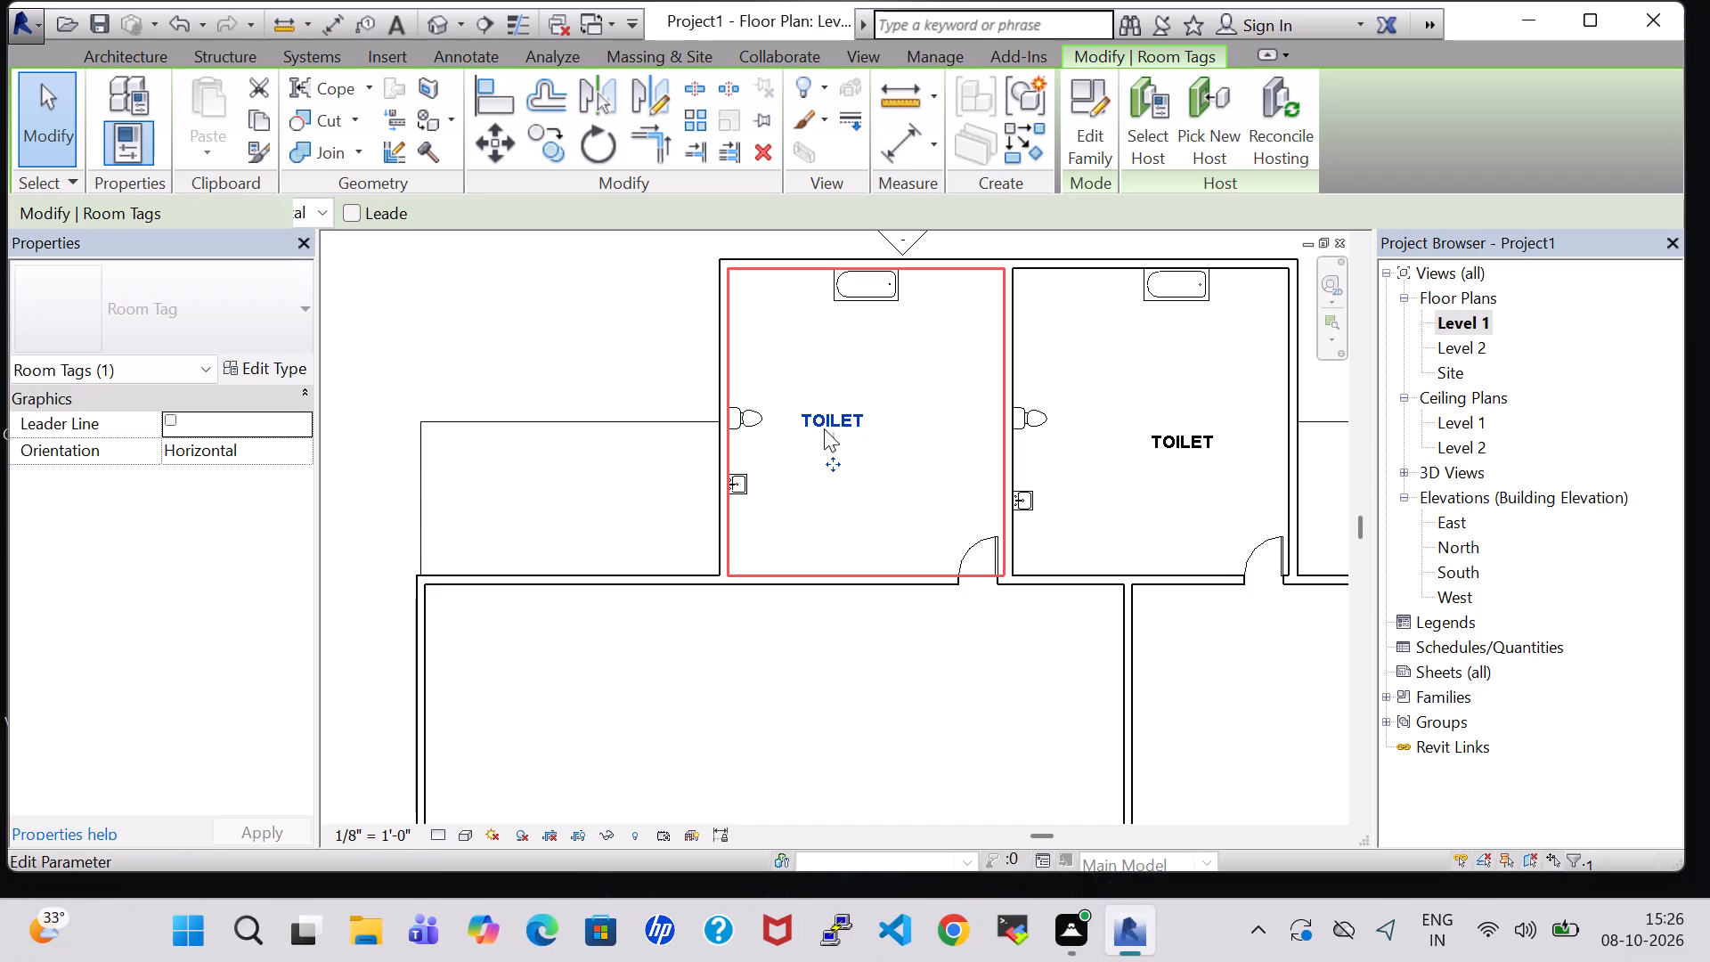
{"action": "key", "text": "Right"}
{"action": "key", "text": "Right"}
{"action": "key", "text": "Right"}
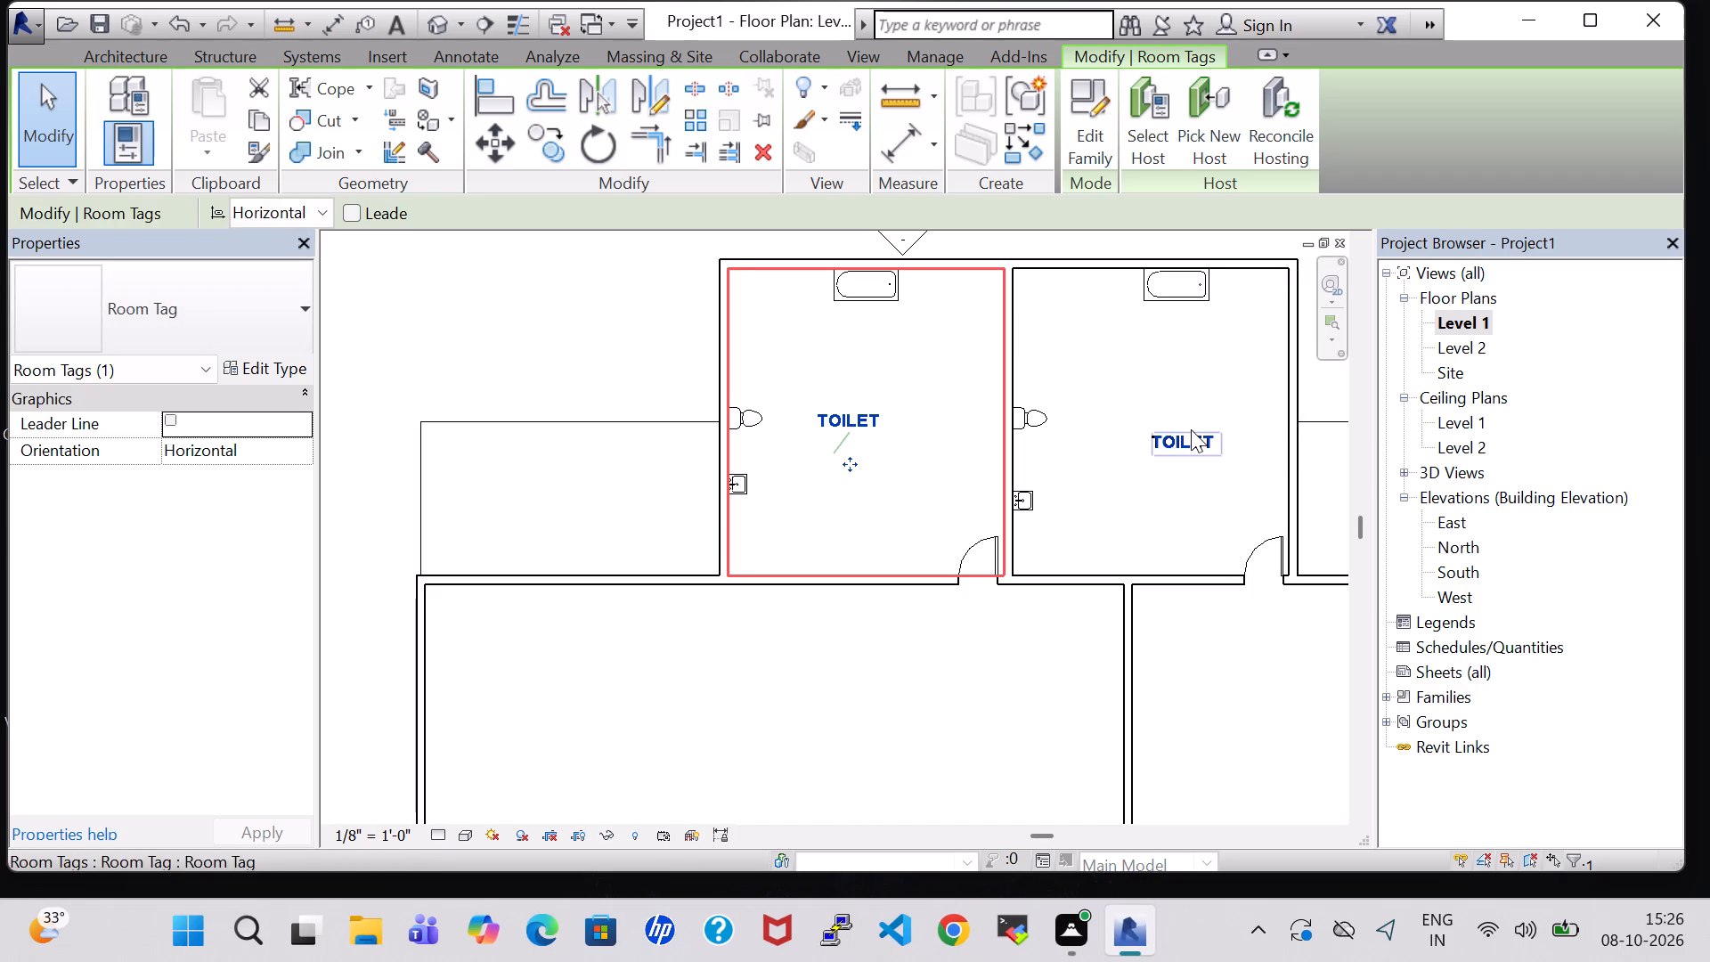
Nudge the east room's TOILET tag north and slightly west, roughly level with the west room's tag.
{"action": "left_click", "coordinate": [1191, 429]}
{"action": "key", "text": "Up"}
{"action": "key", "text": "Up"}
{"action": "key", "text": "Left"}
{"action": "key", "text": "Left"}
{"action": "key", "text": "Left"}
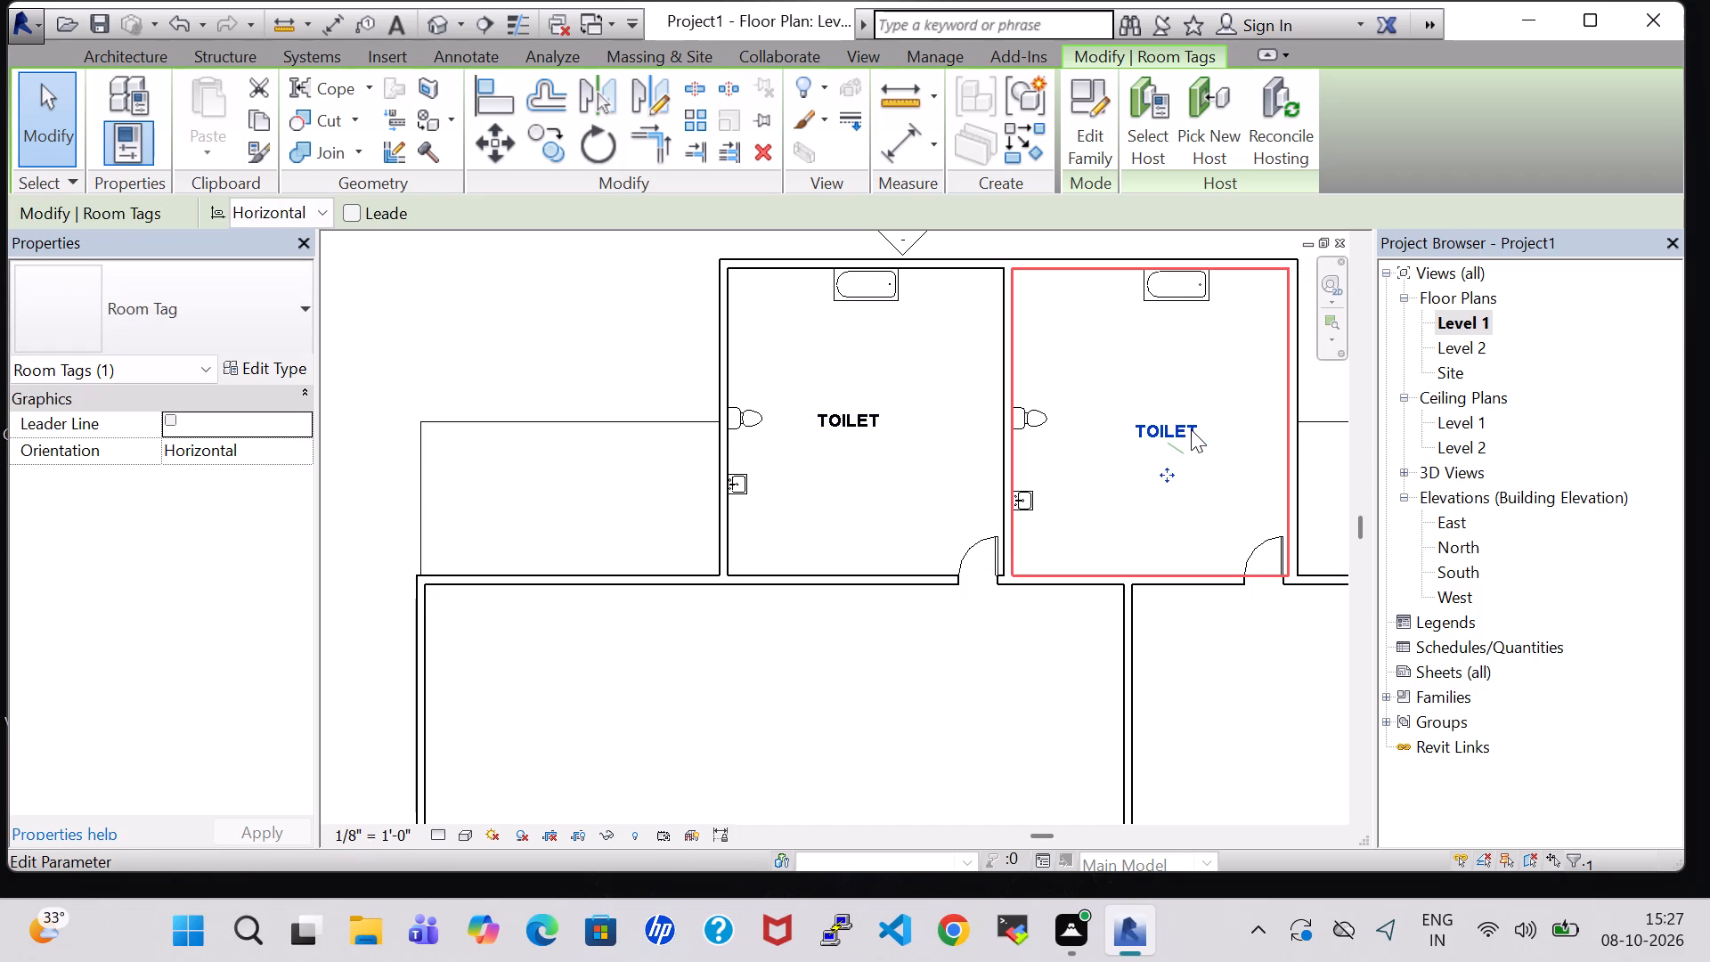
{"action": "key", "text": "Up"}
{"action": "key", "text": "Up"}
{"action": "key", "text": "Up"}
{"action": "left_click", "coordinate": [834, 726]}
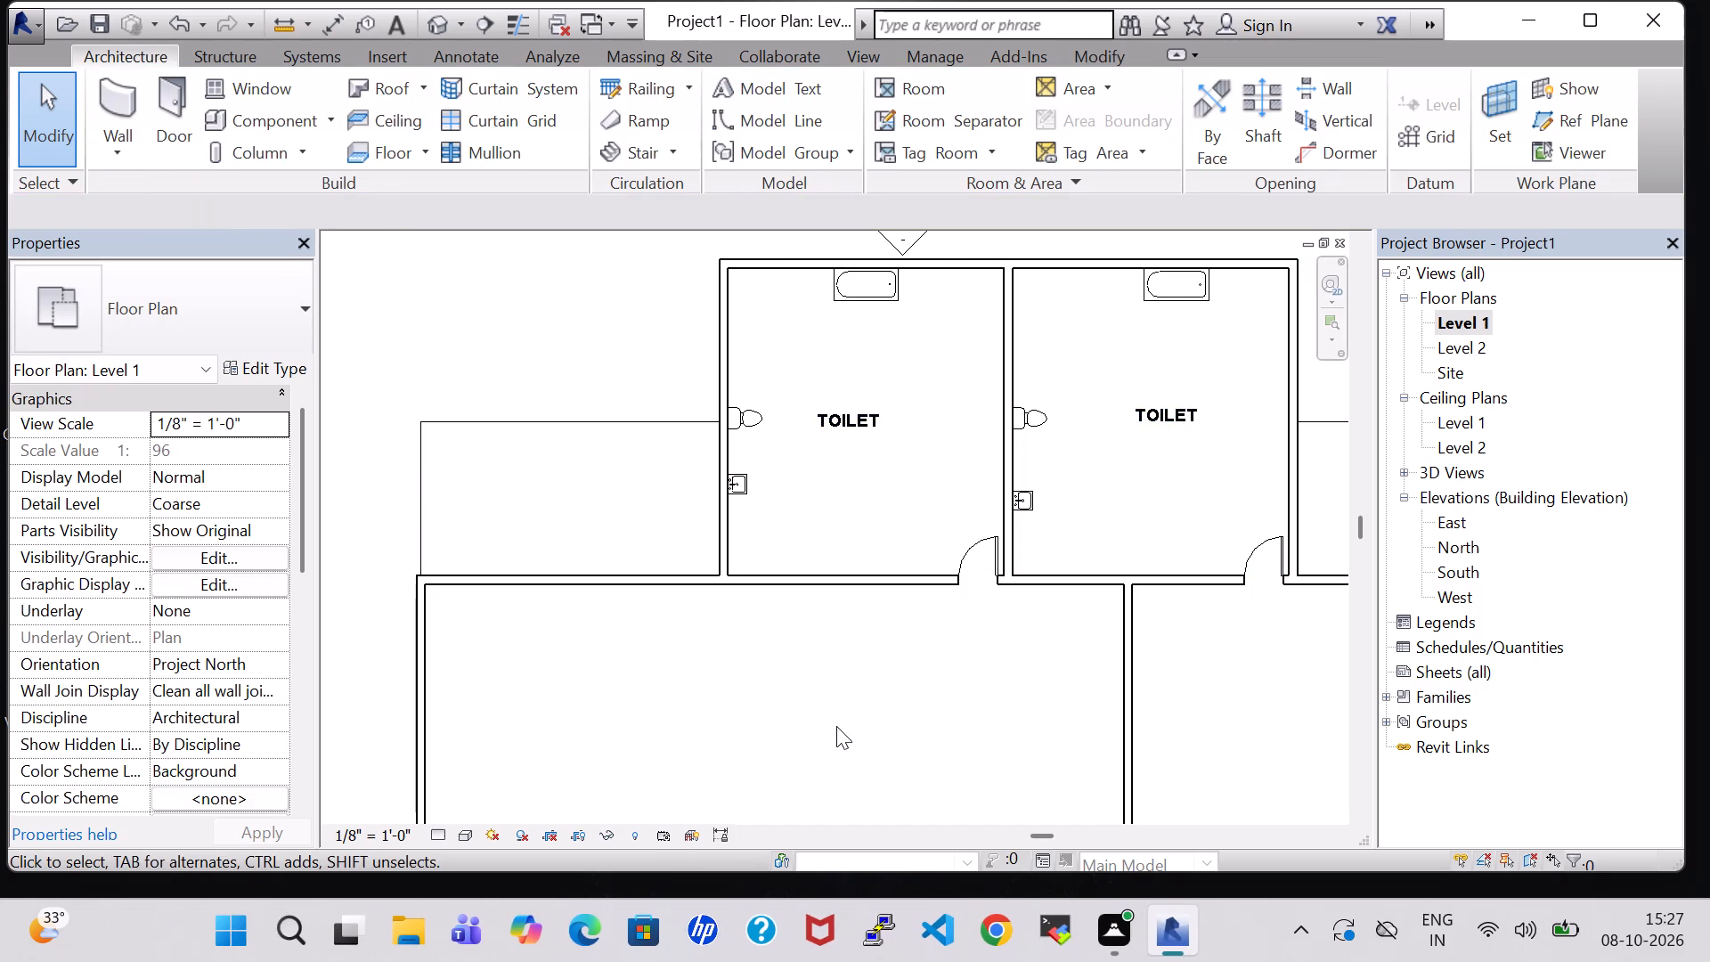
Draw a Generic - 8" wall across the room south of the northwest room, aligned with the west toilet's west wall, 22' 0" from its east wall.
{"action": "scroll", "coordinate": [836, 726], "scroll_direction": "down", "scroll_amount": 3}
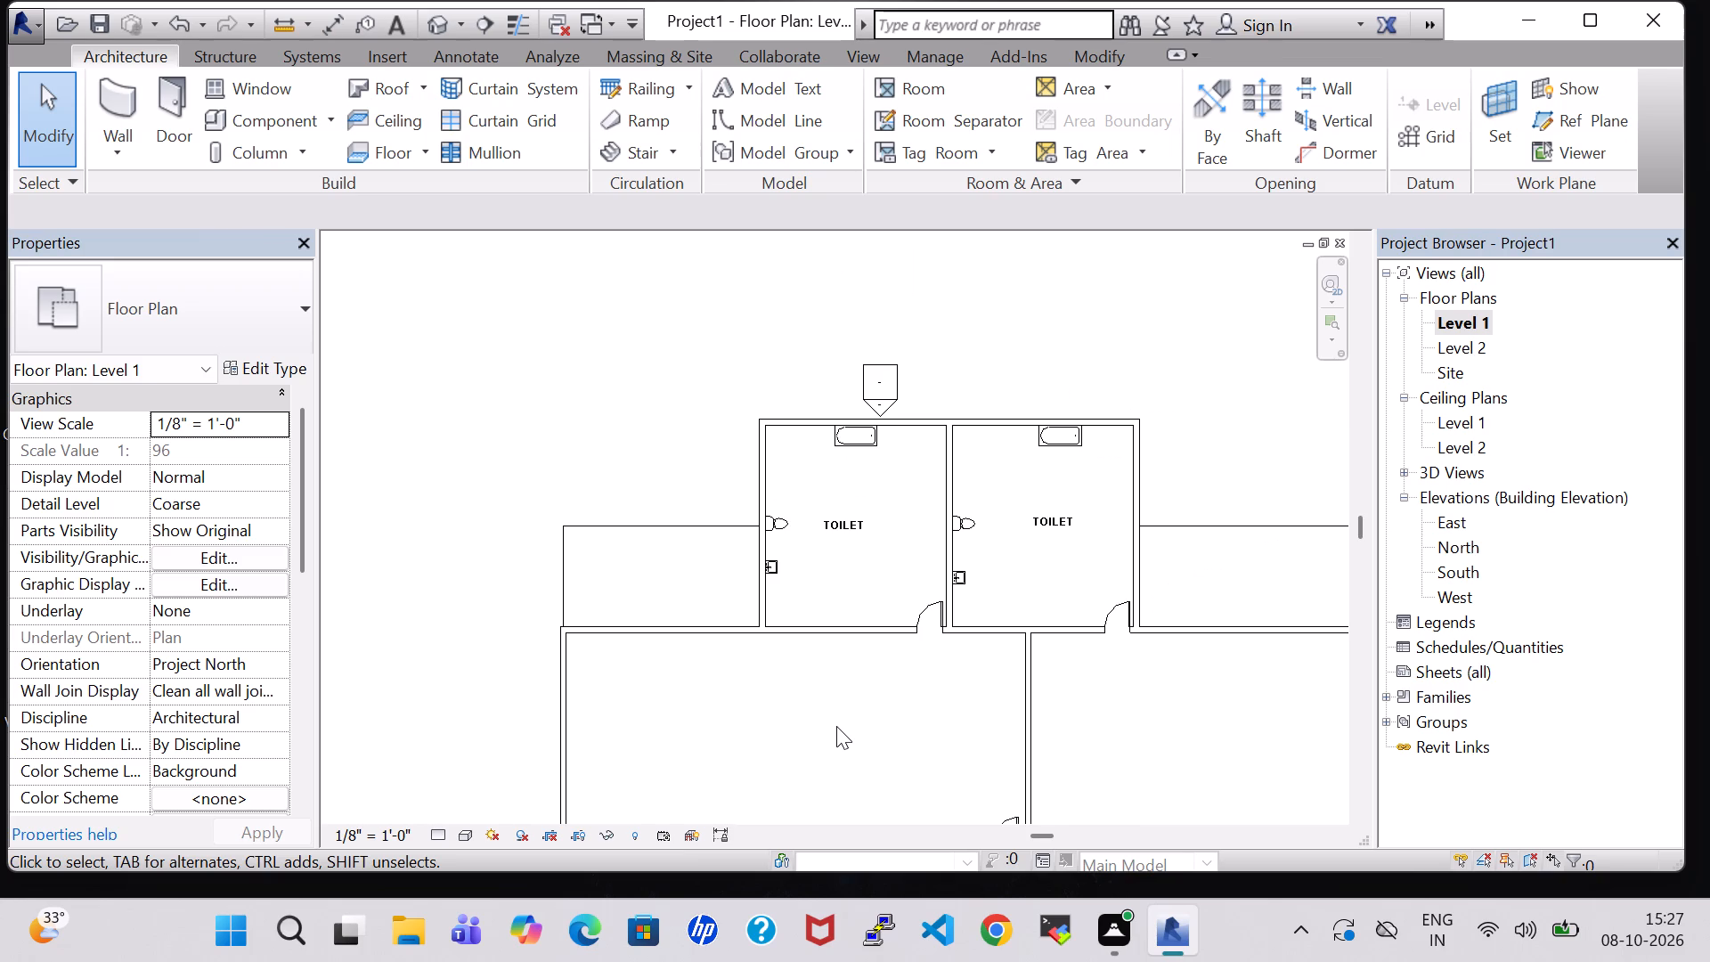
{"action": "scroll", "coordinate": [836, 726], "scroll_direction": "down", "scroll_amount": 2}
{"action": "middle_click_drag", "start_coordinate": [836, 726], "coordinate": [884, 437]}
{"action": "scroll", "coordinate": [891, 466], "scroll_direction": "down", "scroll_amount": 3}
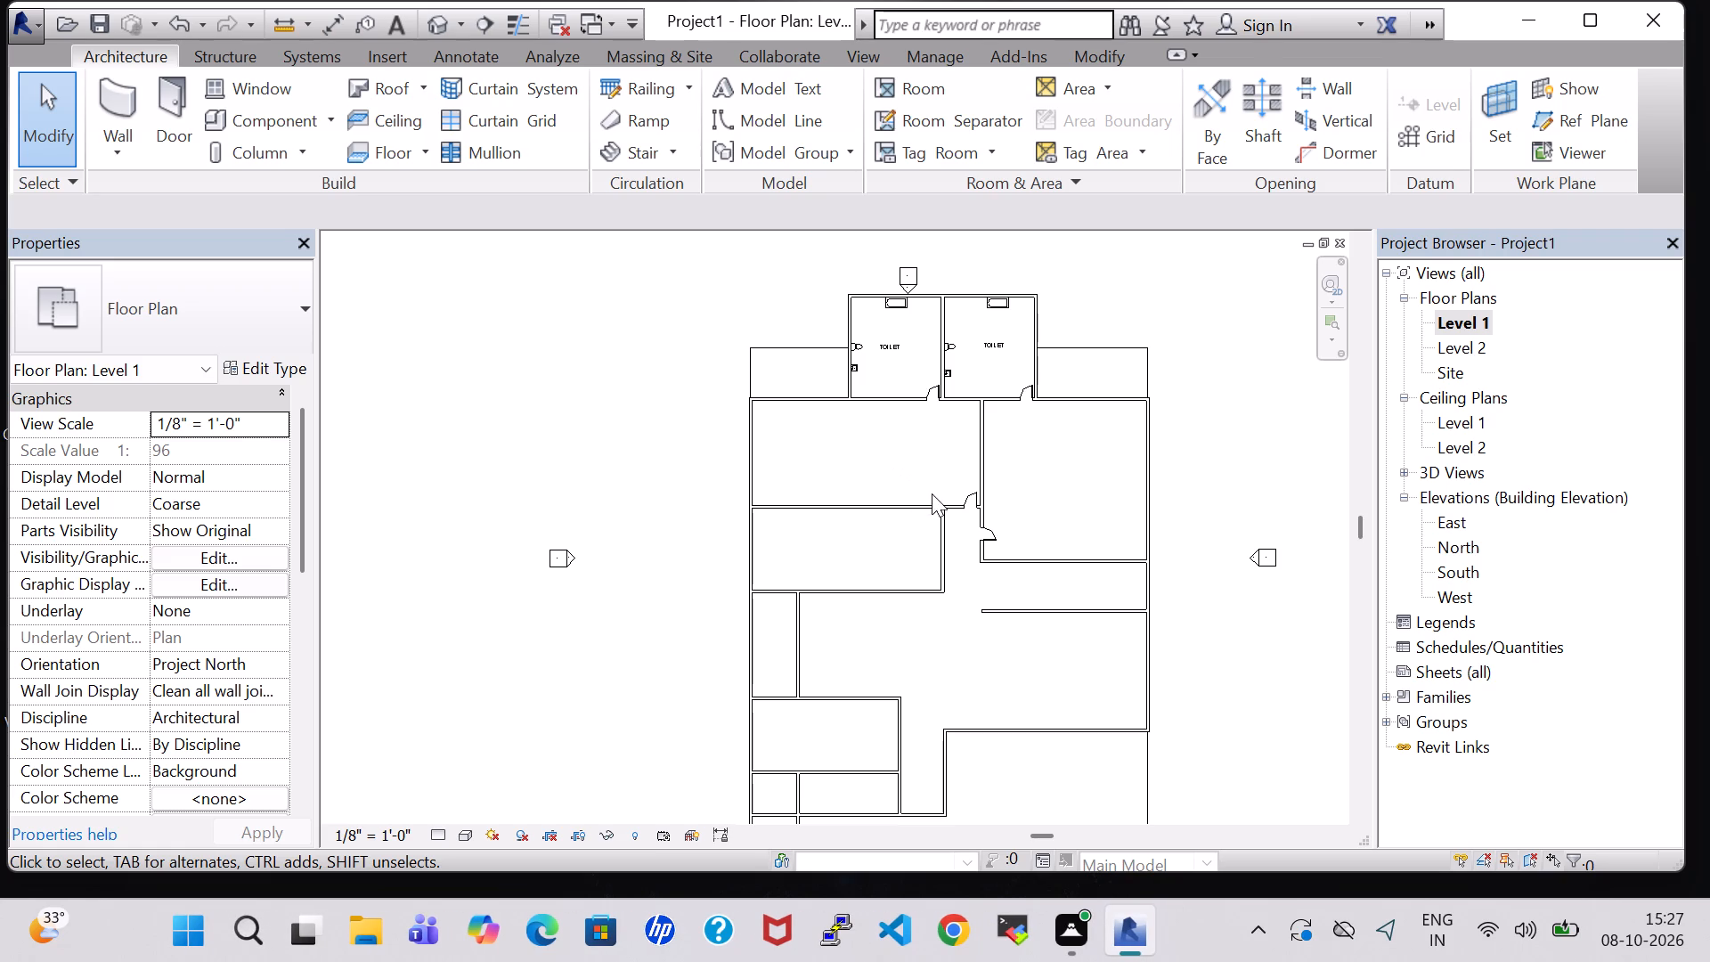
{"action": "scroll", "coordinate": [959, 505], "scroll_direction": "up", "scroll_amount": 2}
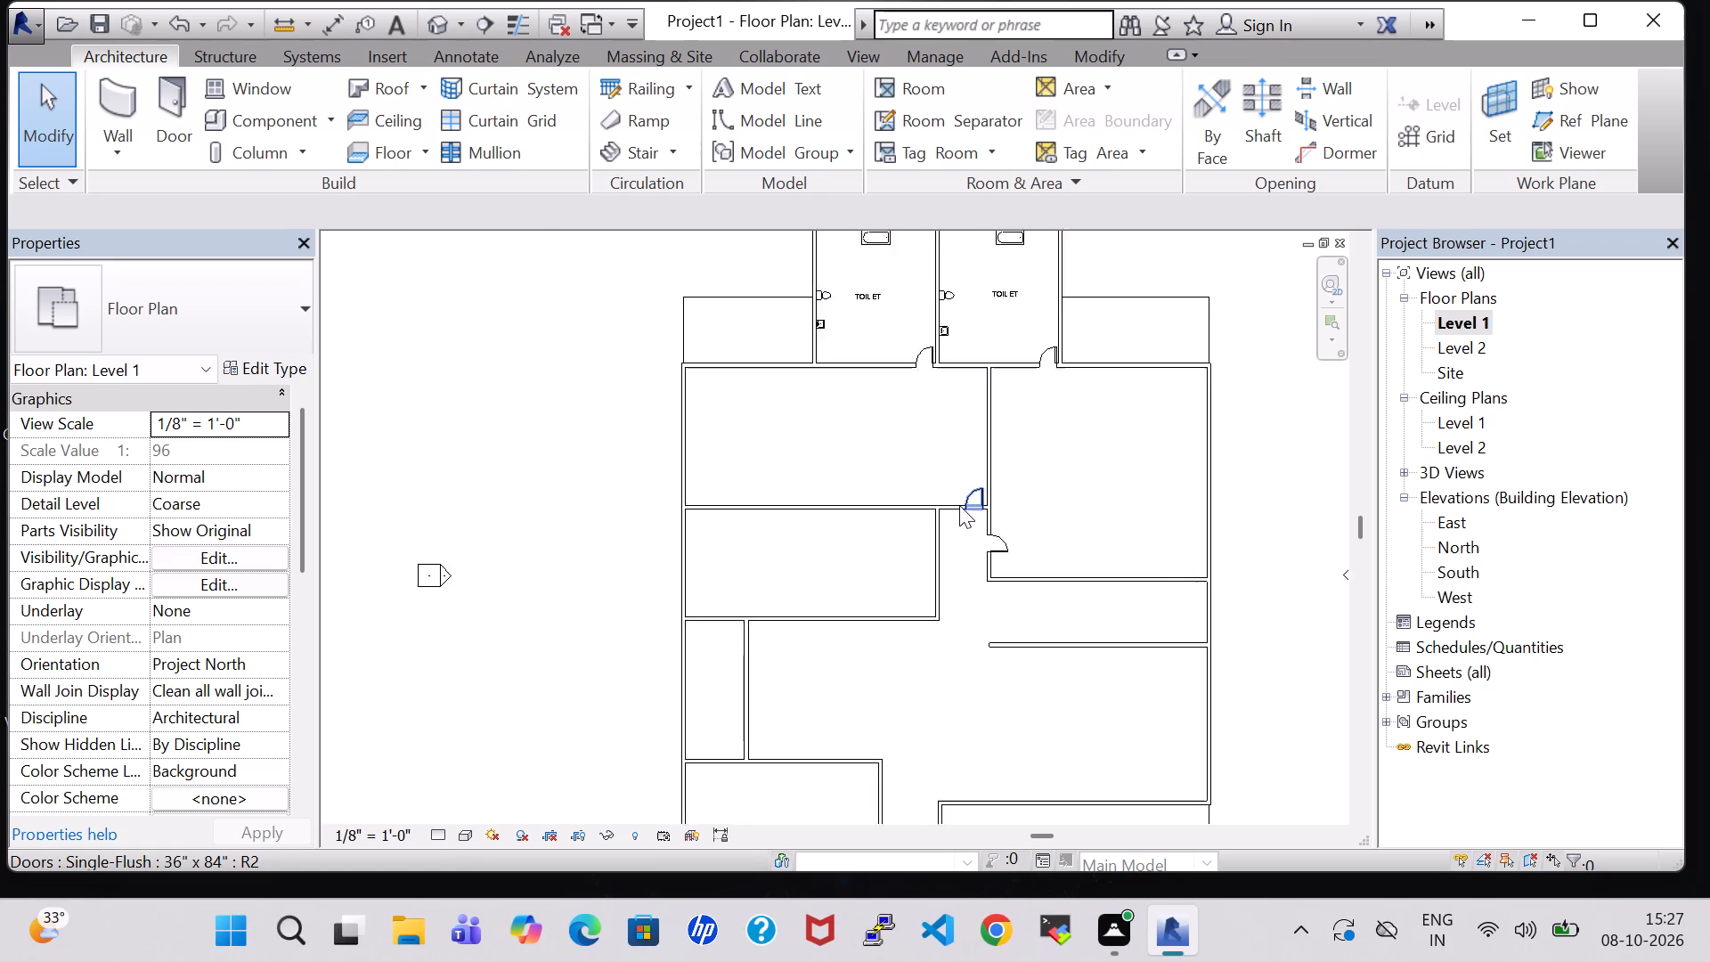
{"action": "scroll", "coordinate": [959, 505], "scroll_direction": "up", "scroll_amount": 3}
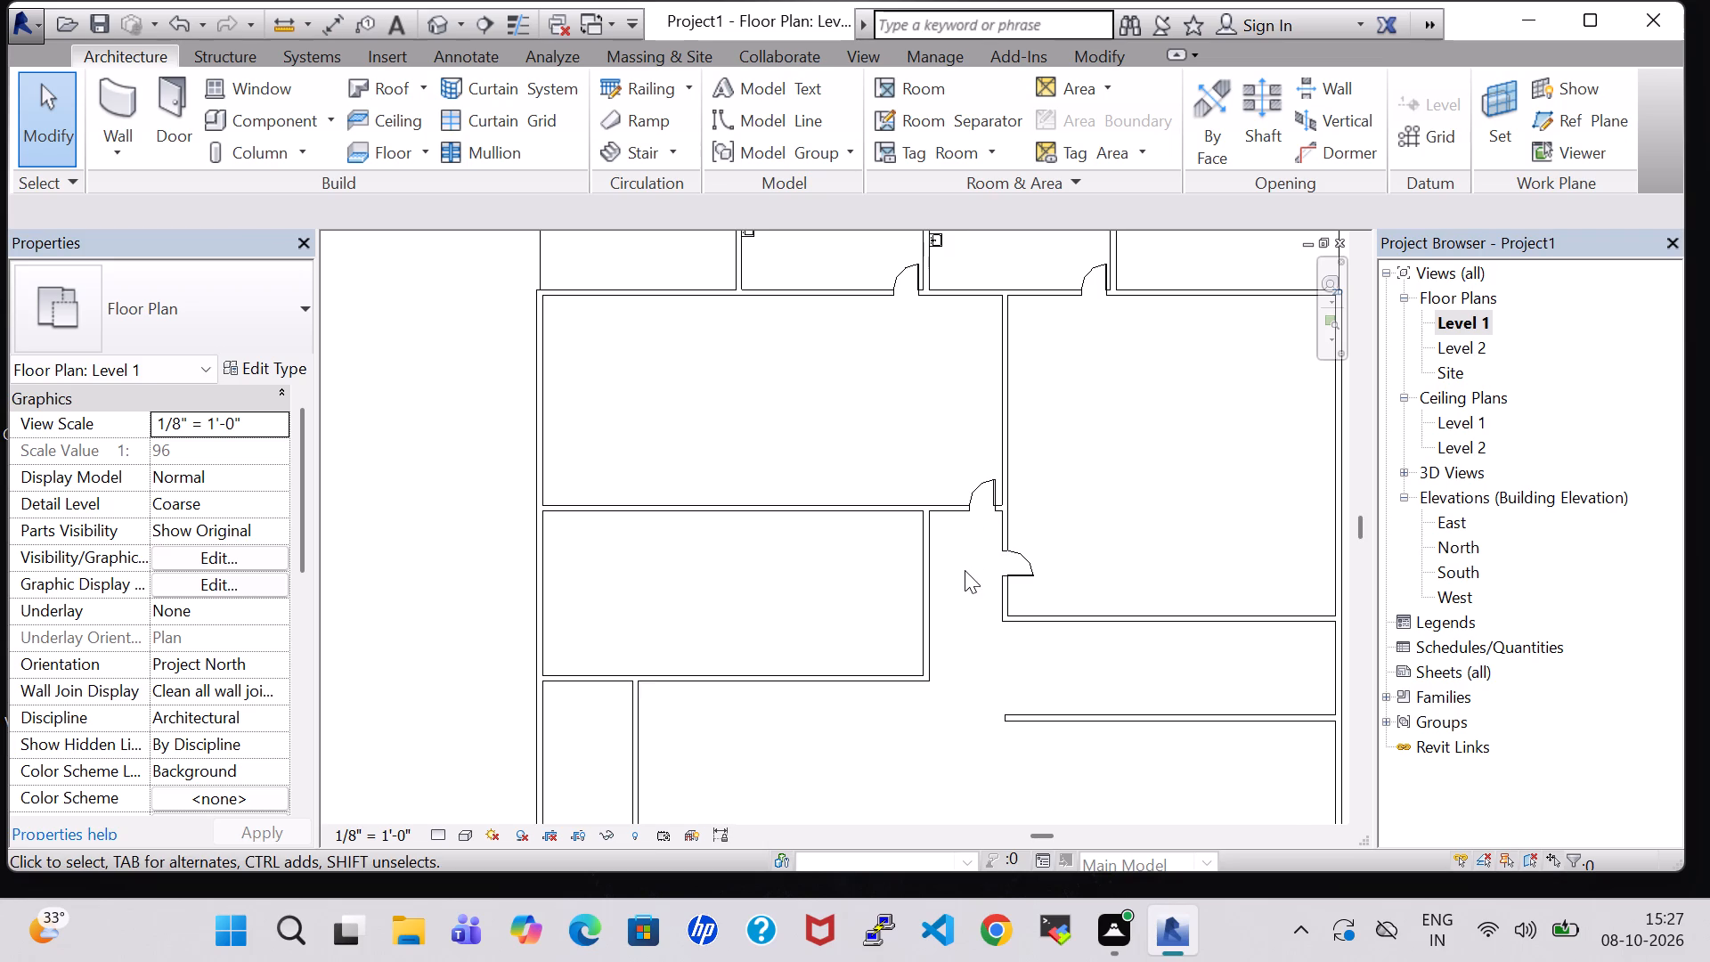
{"action": "scroll", "coordinate": [965, 570], "scroll_direction": "down", "scroll_amount": 2}
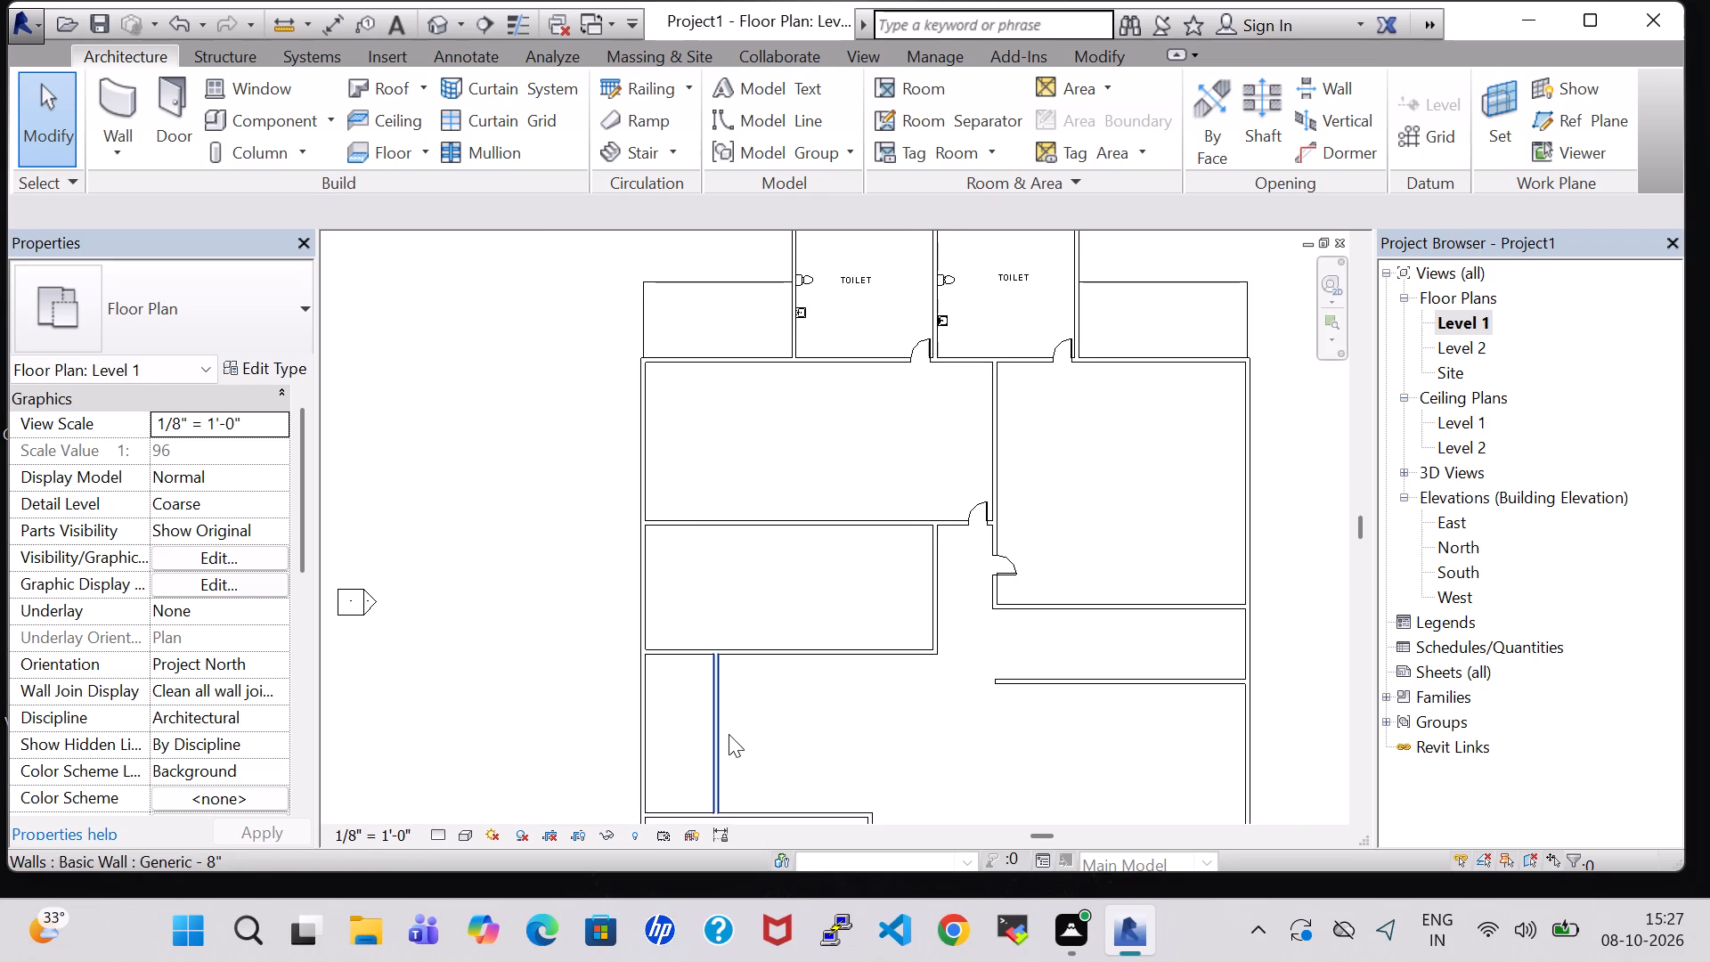
{"action": "left_click", "coordinate": [120, 92]}
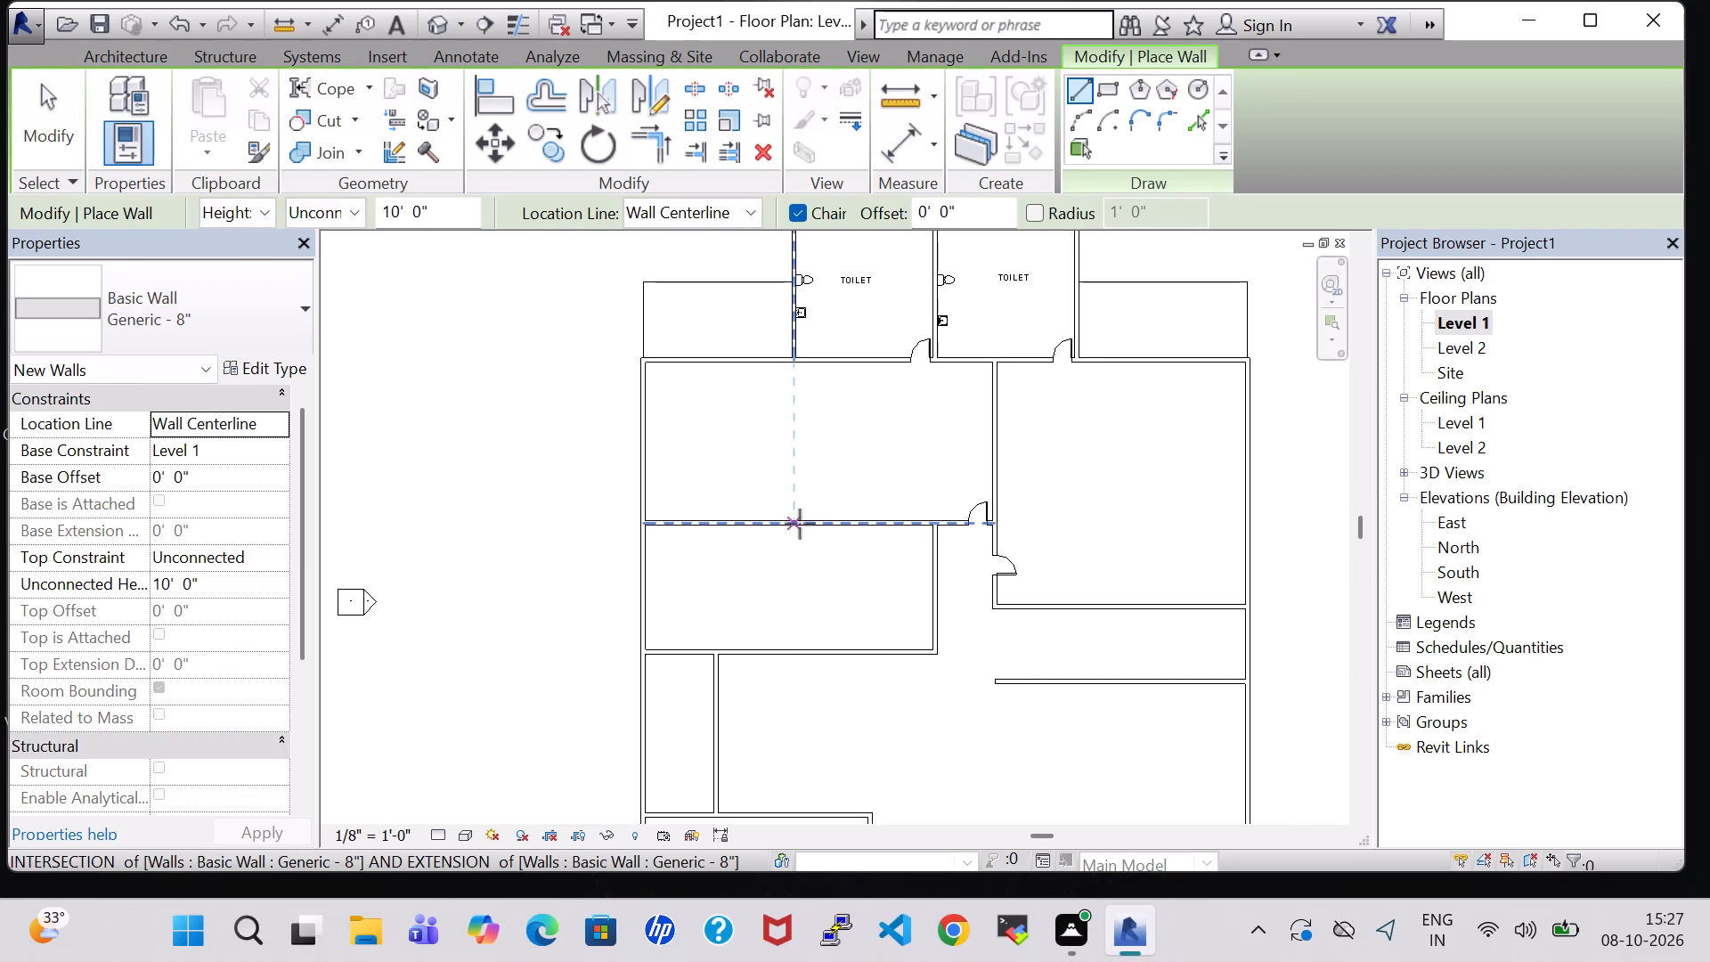
{"action": "left_click", "coordinate": [800, 524]}
{"action": "left_click", "coordinate": [789, 662]}
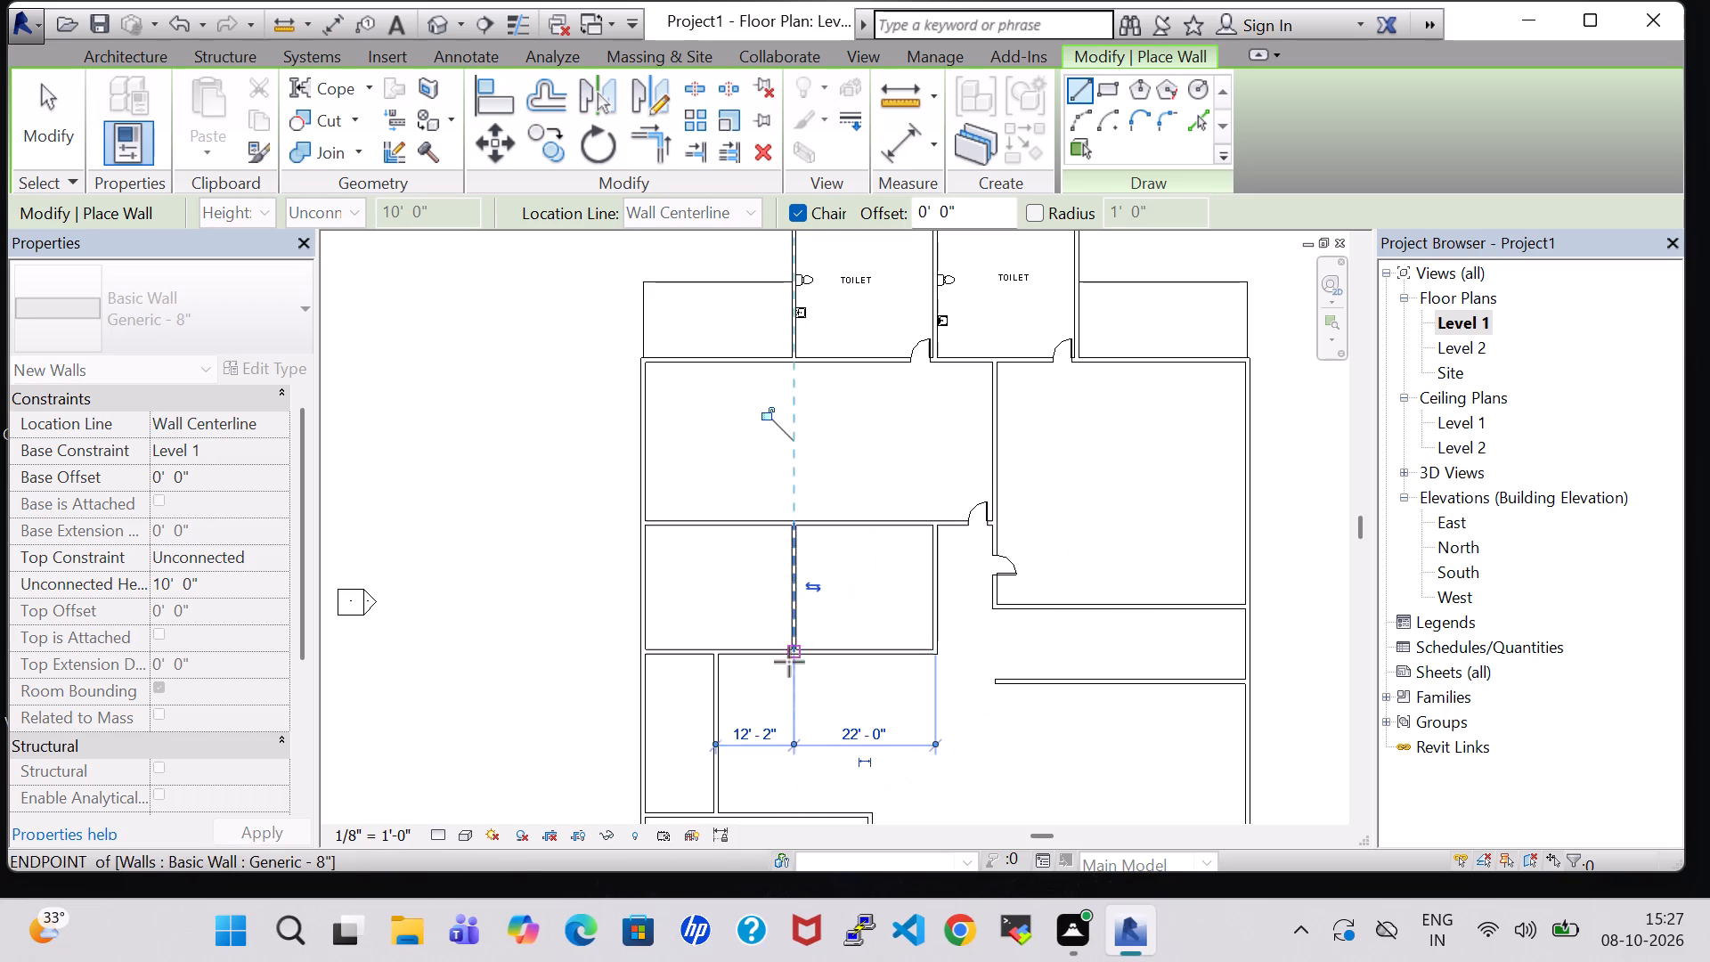
{"action": "key", "text": "Escape"}
{"action": "key", "text": "Escape"}
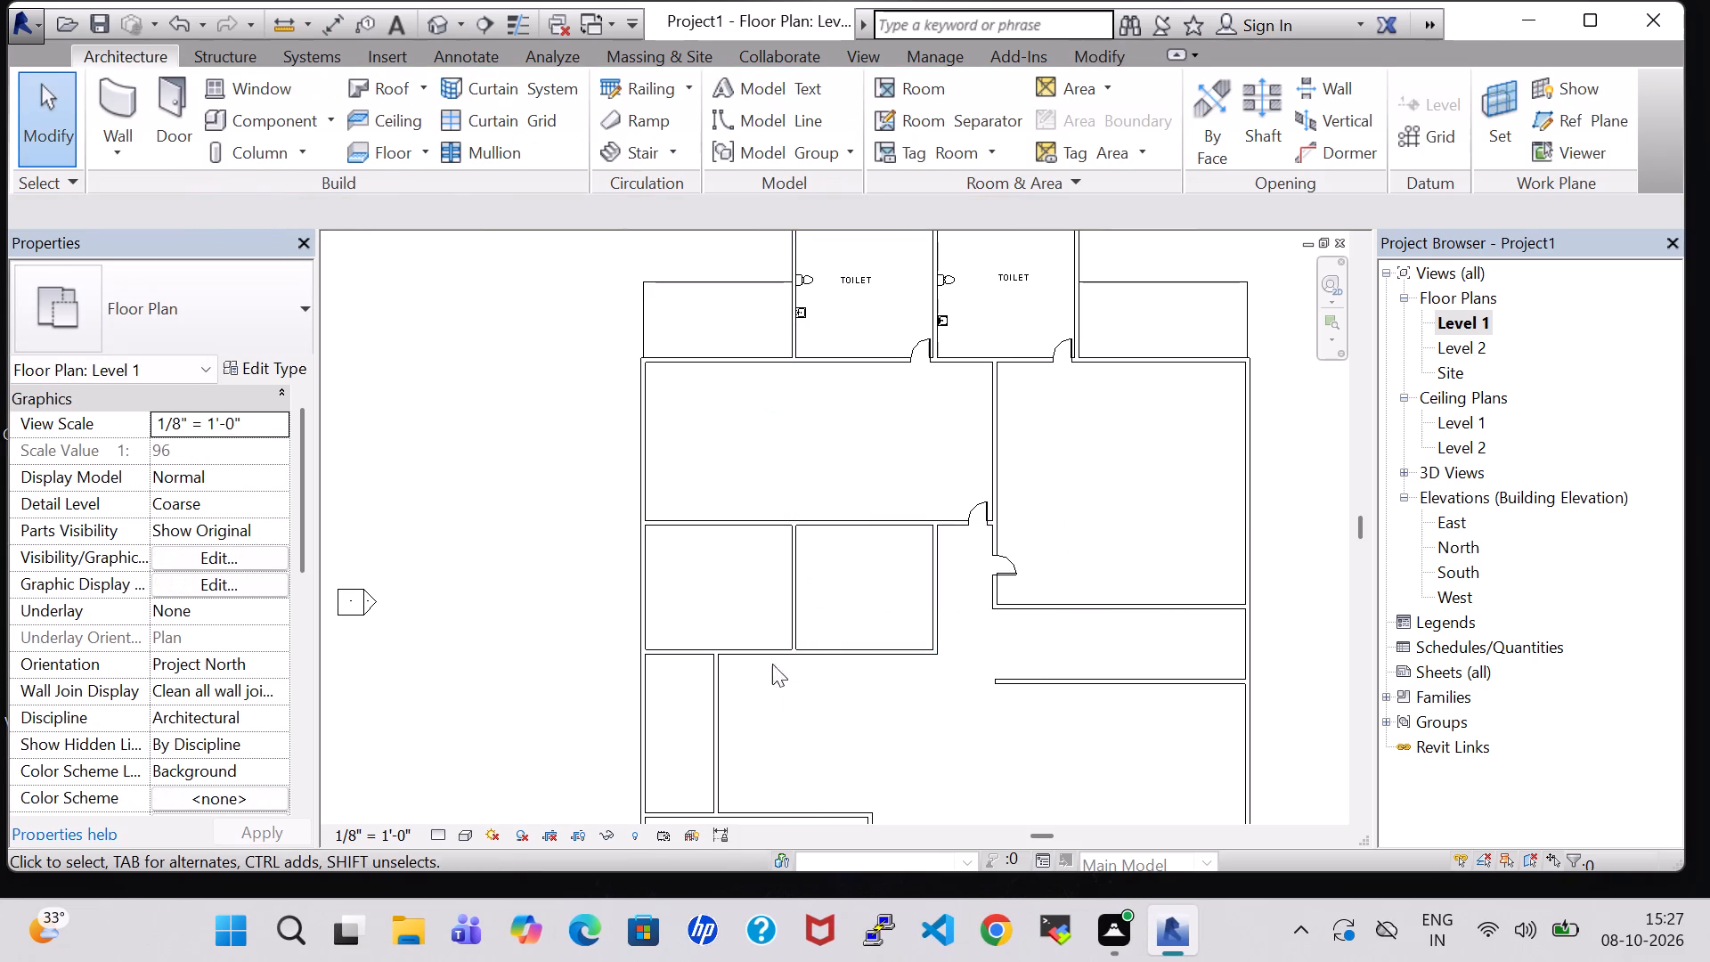
Move the shared south wall of the two newly divided rooms north, to about 13' 4" from their north wall.
{"action": "left_click", "coordinate": [824, 653]}
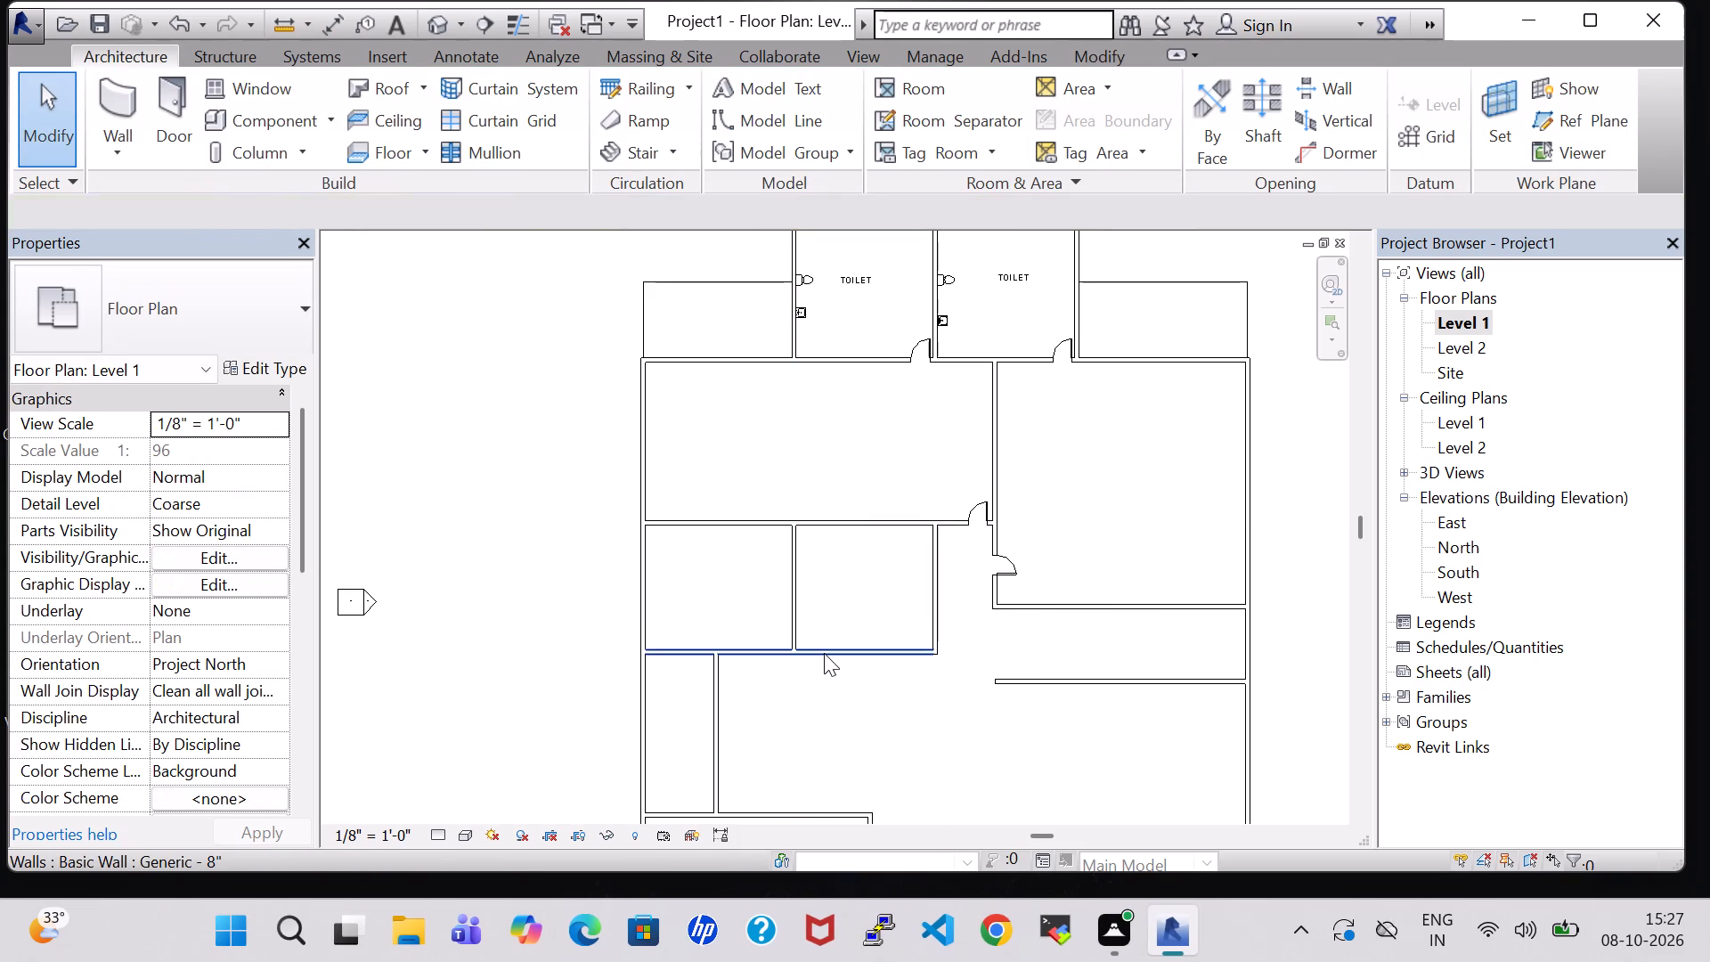
{"action": "key", "text": "Up"}
{"action": "key", "text": "Up"}
{"action": "key", "text": "Up"}
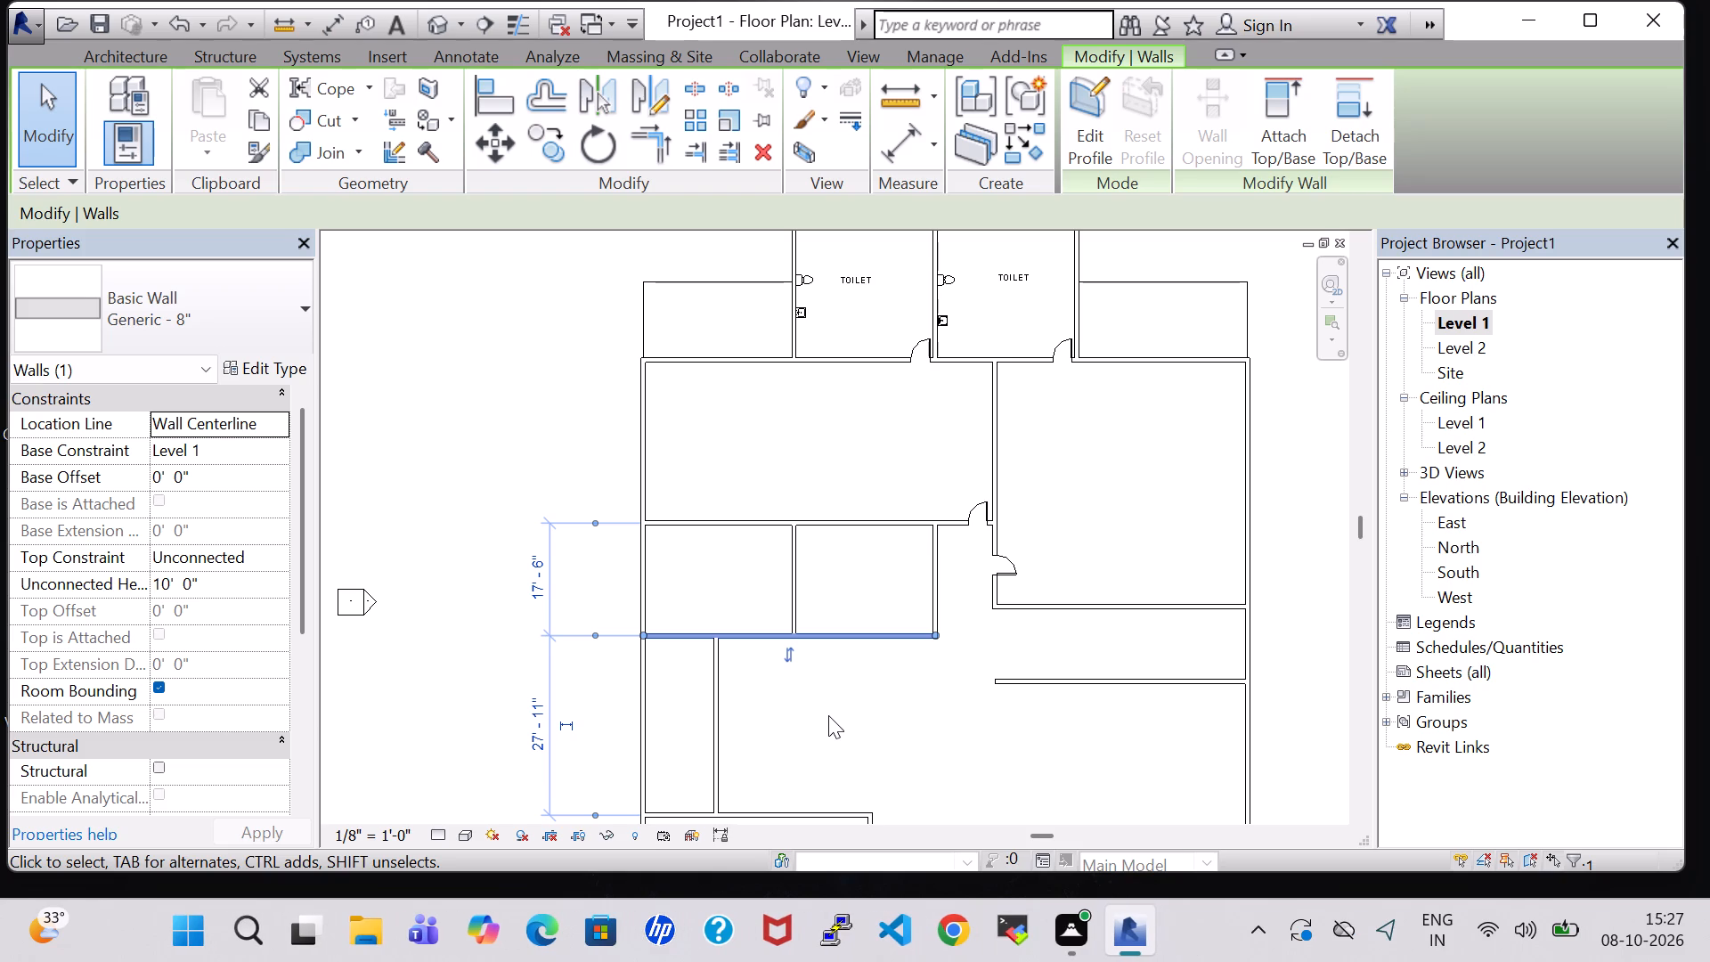
{"action": "key", "text": "Up"}
{"action": "key", "text": "Up"}
{"action": "key", "text": "Up"}
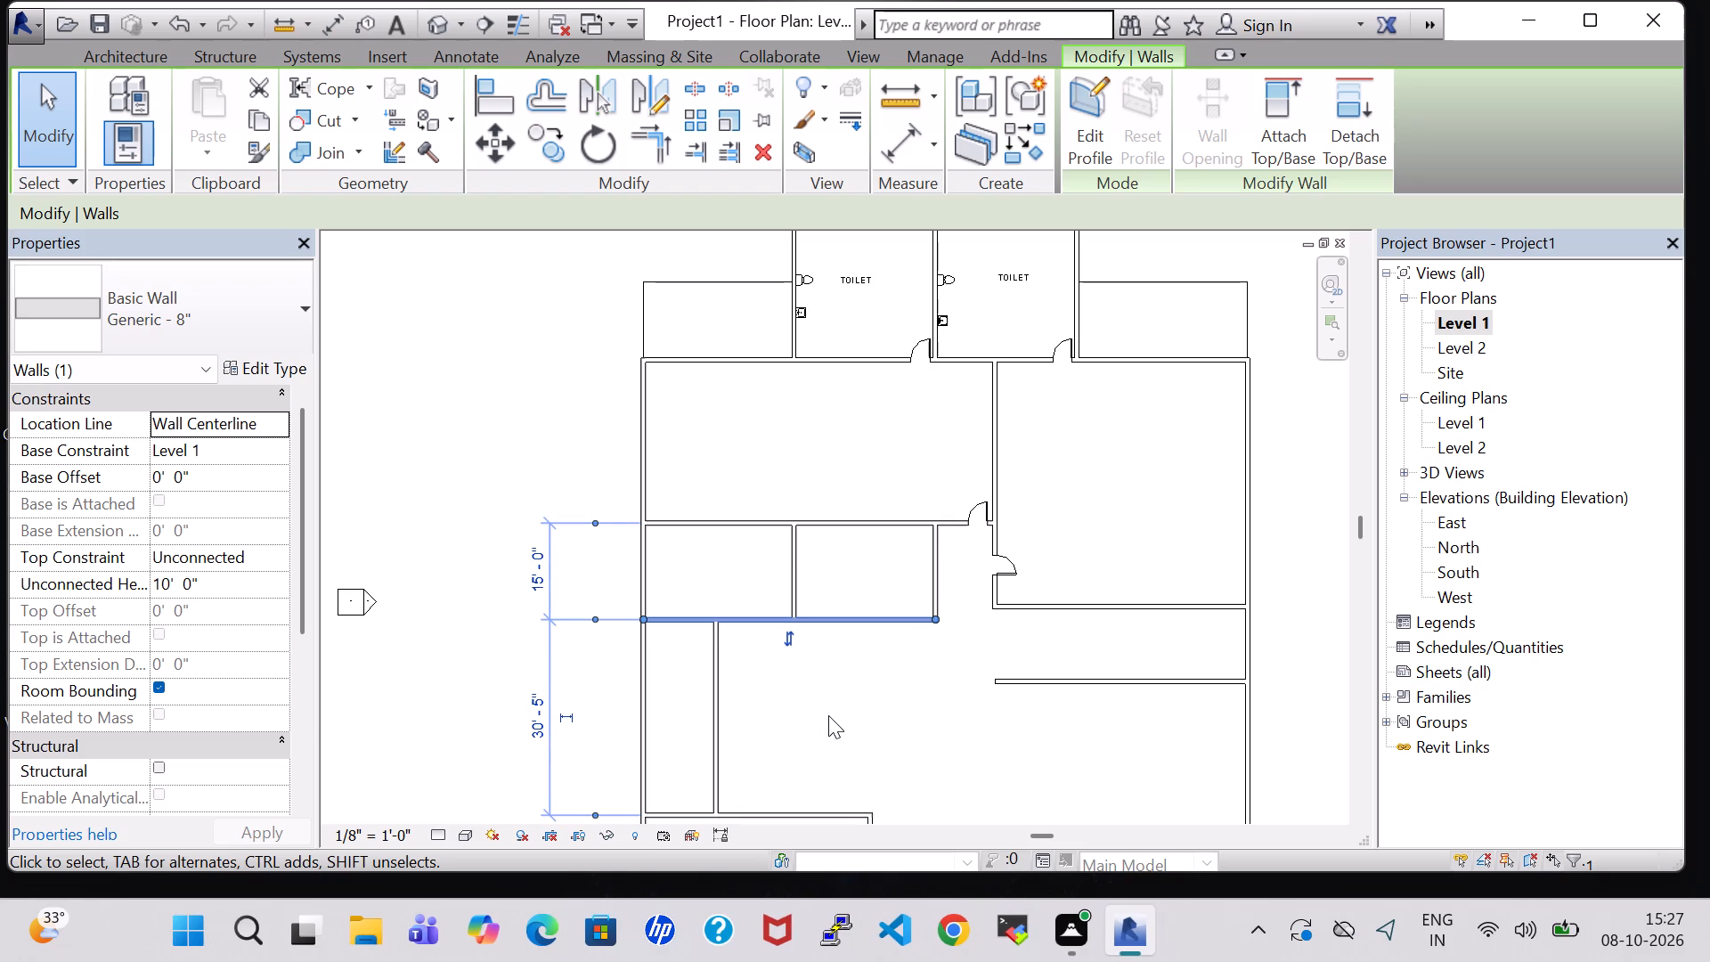
{"action": "key", "text": "Up"}
{"action": "key", "text": "Up"}
{"action": "left_click", "coordinate": [828, 715]}
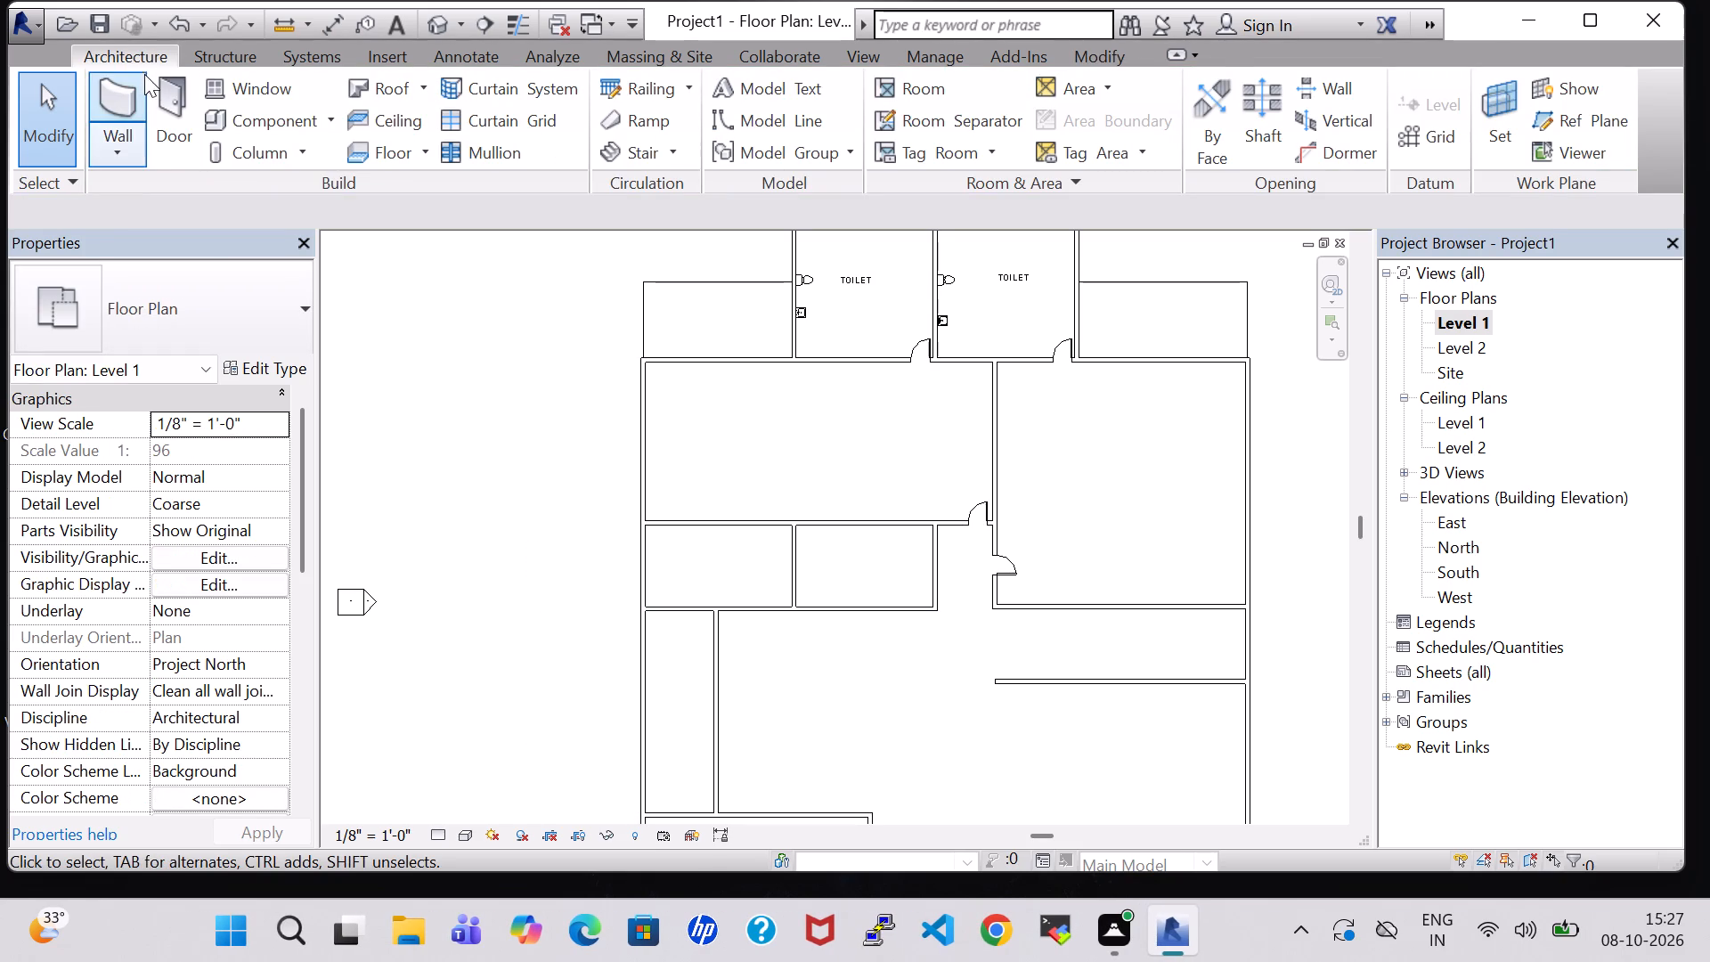
Place an inward-swinging Single-Flush 36" x 84" door in the eastern divided room's east wall, 11' 1" from the north wall and 2' 3" from the south.
{"action": "left_click", "coordinate": [175, 89]}
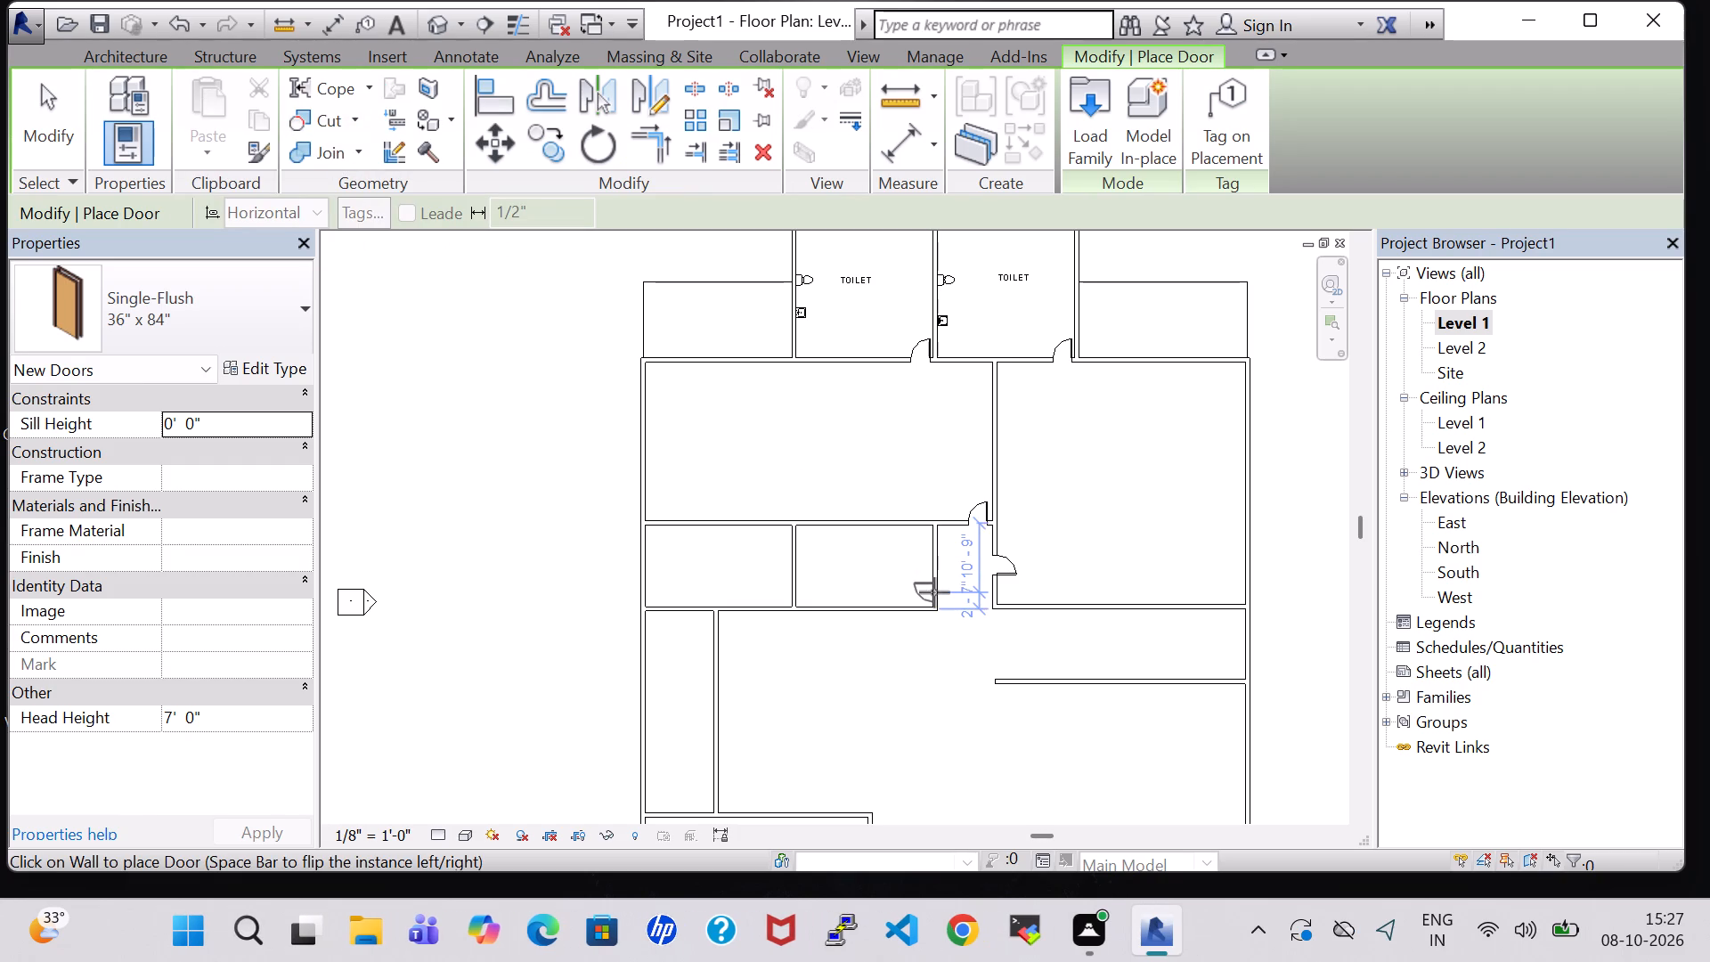
{"action": "key", "text": "space"}
{"action": "key", "text": "space"}
{"action": "key", "text": "space"}
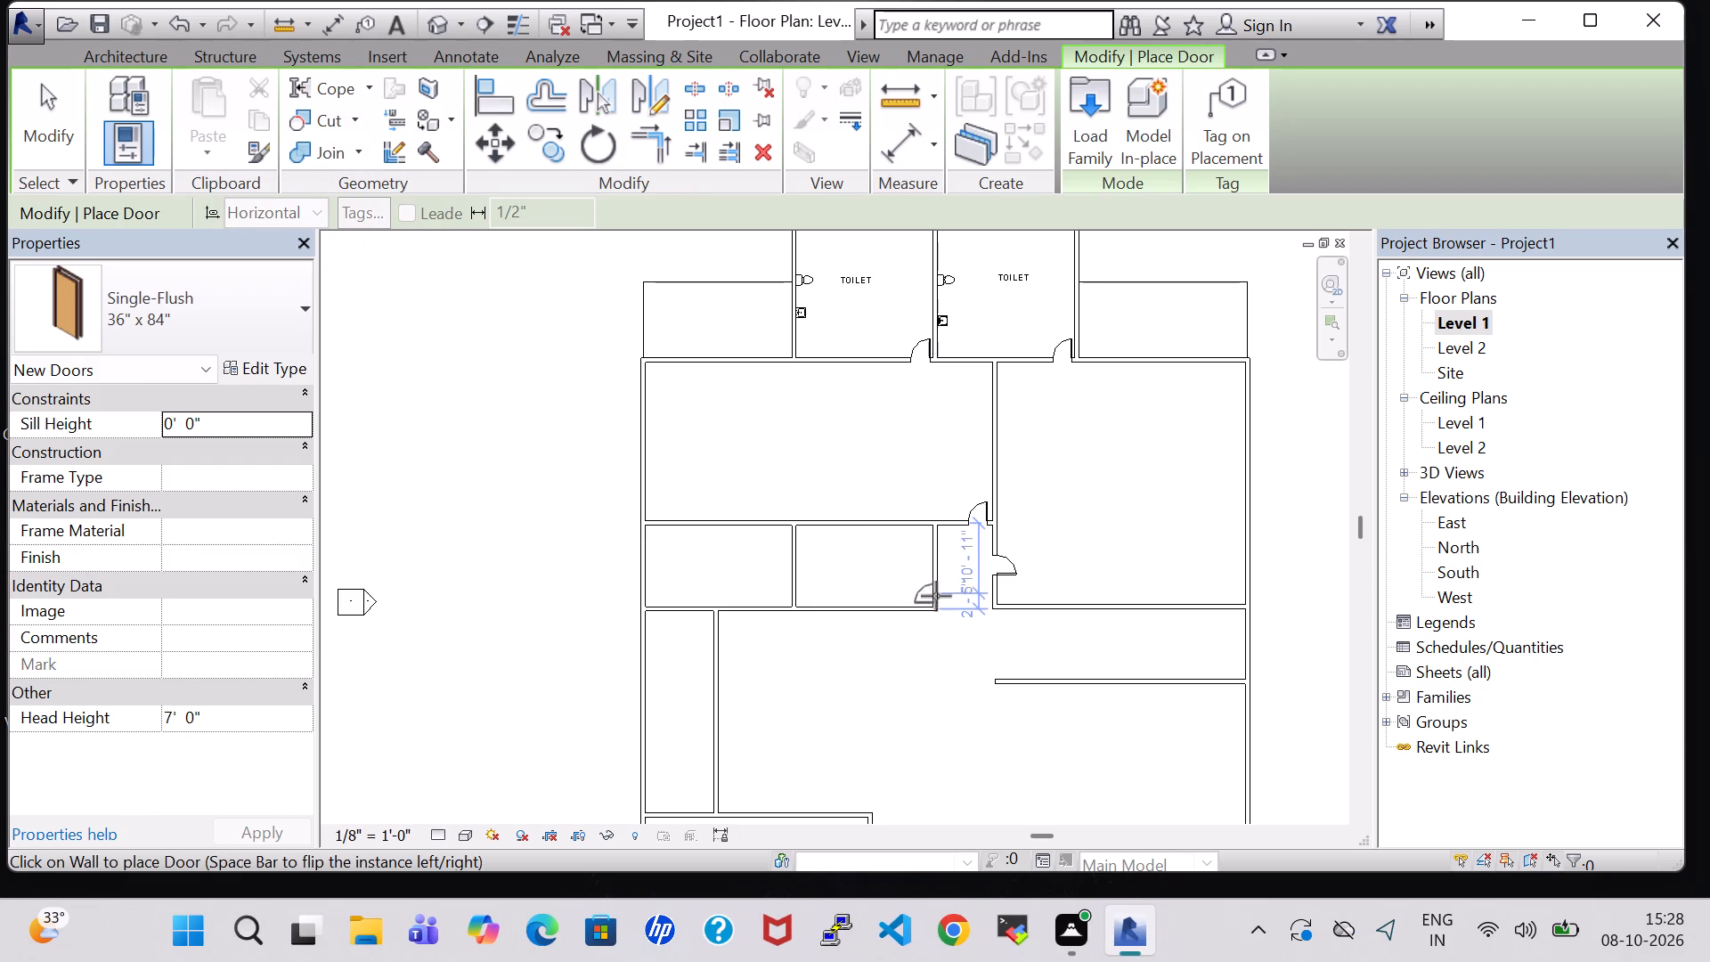
{"action": "scroll", "coordinate": [936, 596], "scroll_direction": "up", "scroll_amount": 8}
{"action": "left_click", "coordinate": [925, 591]}
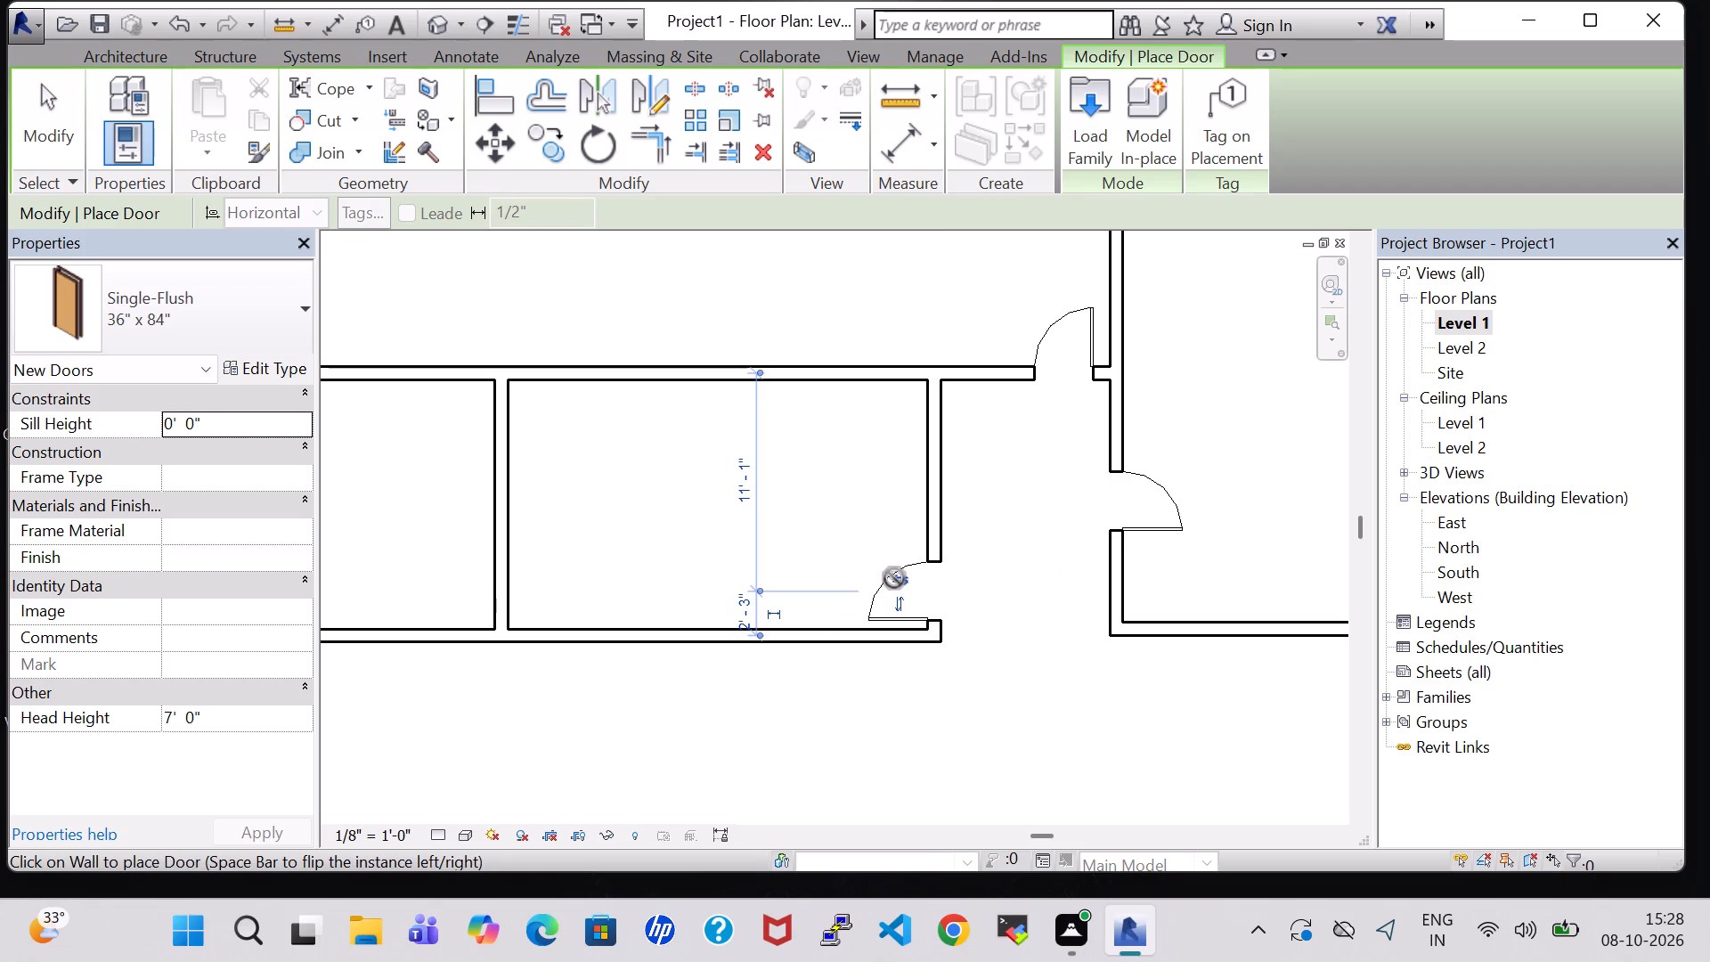
{"action": "key", "text": "Escape"}
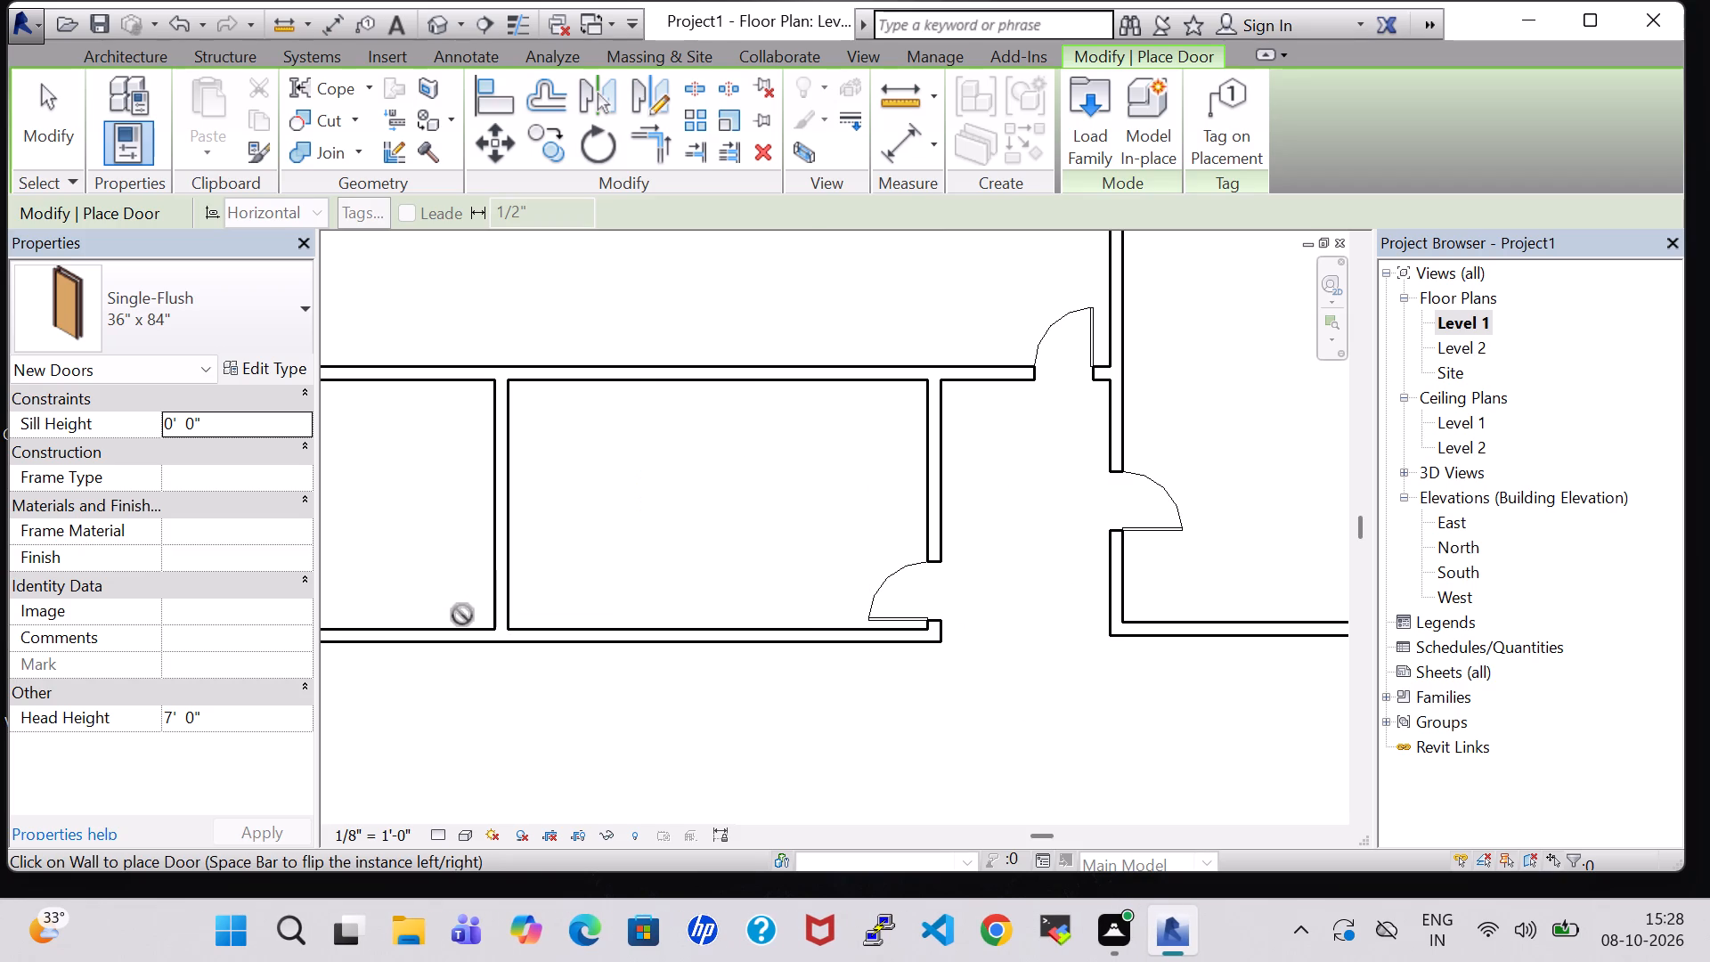
Place an inward-swinging Single-Flush 36" x 84" door in the western divided room's south wall, 2' 3" from the dividing wall.
{"action": "key", "text": "space"}
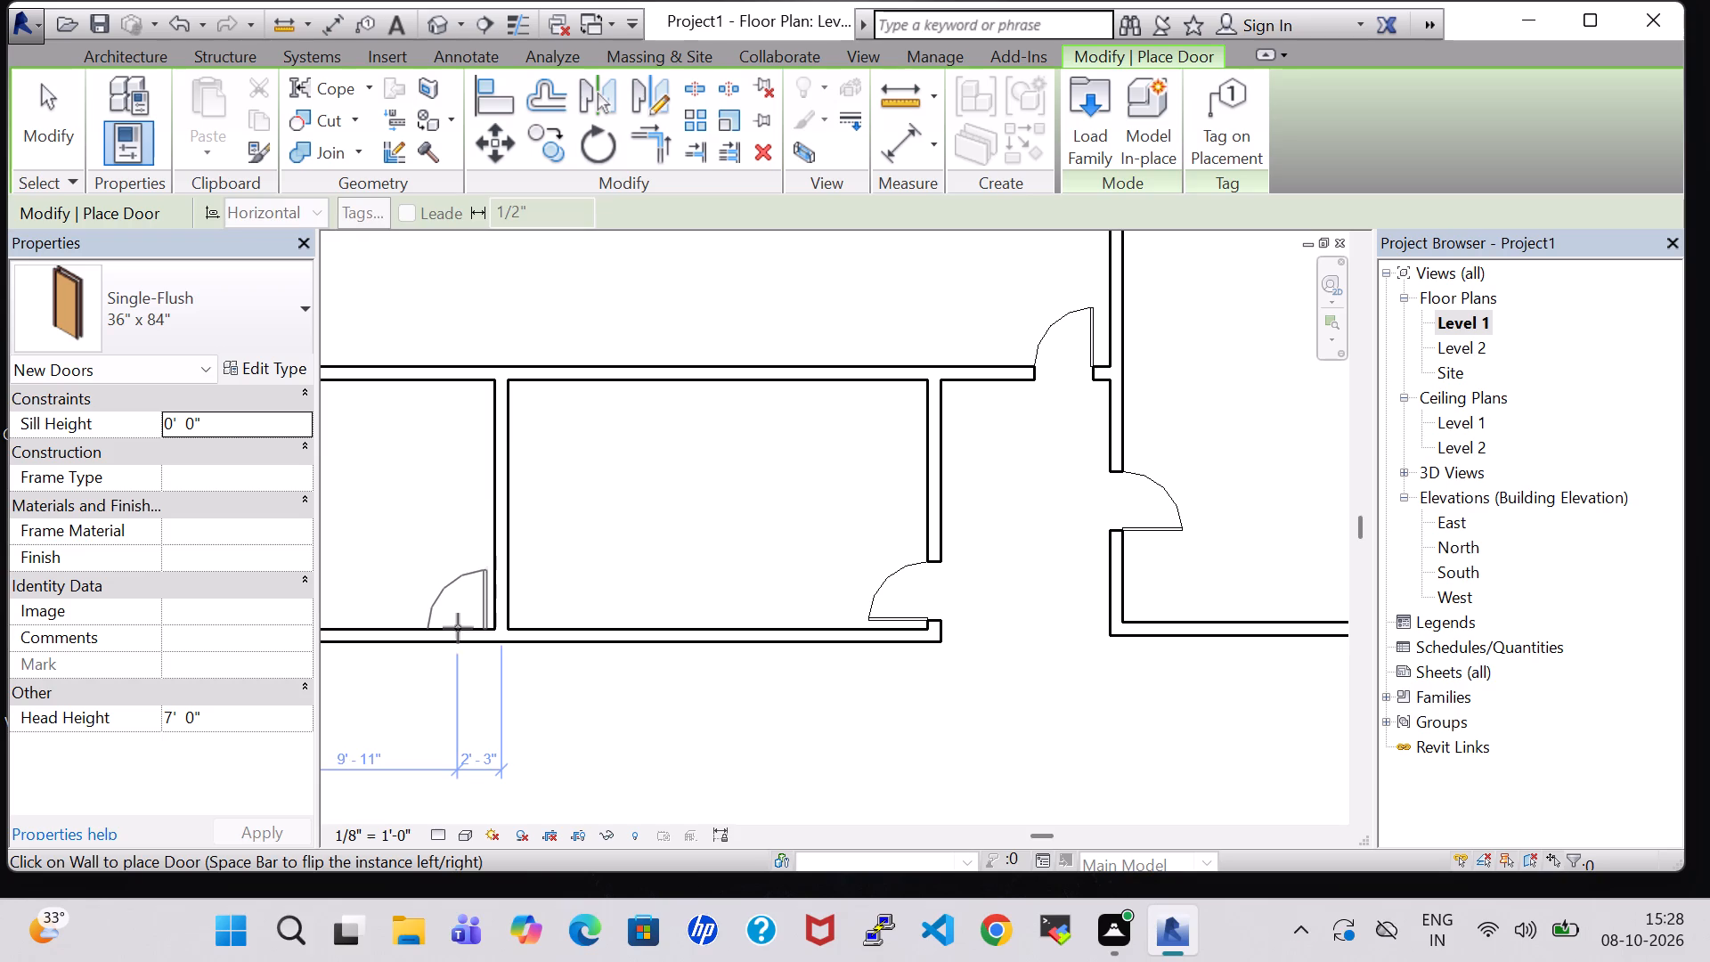
{"action": "left_click", "coordinate": [458, 628]}
{"action": "key", "text": "Escape"}
{"action": "key", "text": "Escape"}
Place Fixed 36" x 48" windows: one in the northwest room's north wall and four along the west wall, two of them in the narrow room.
{"action": "scroll", "coordinate": [540, 598], "scroll_direction": "down", "scroll_amount": 1}
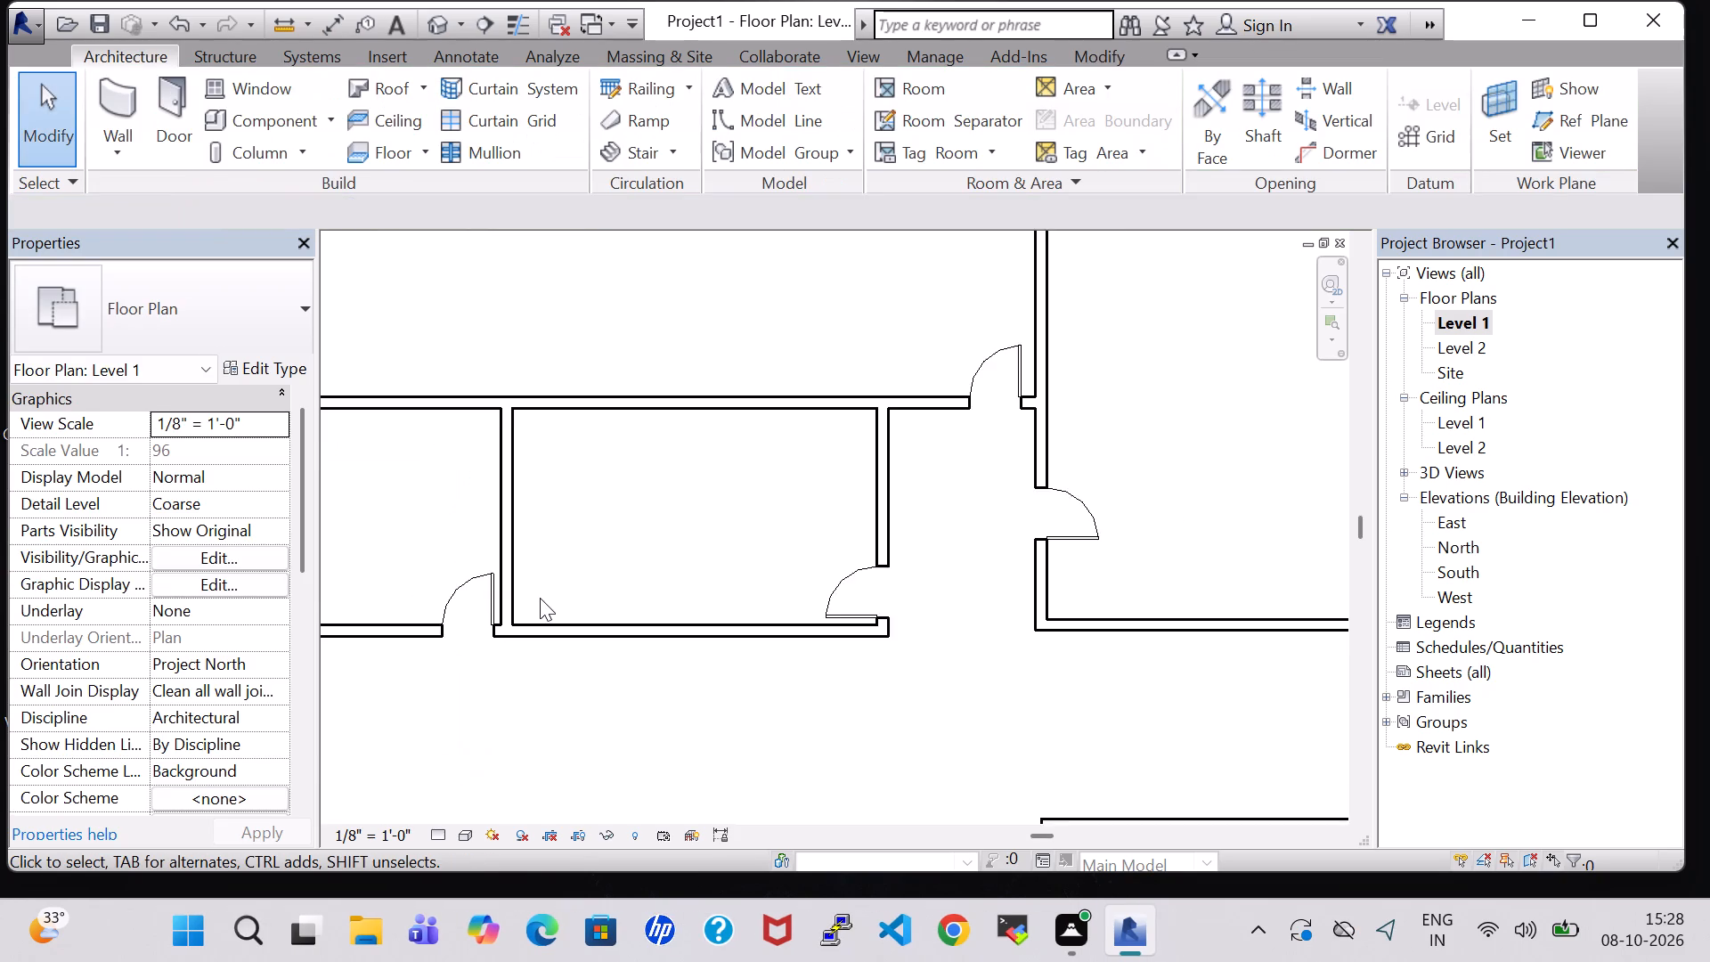
{"action": "scroll", "coordinate": [540, 598], "scroll_direction": "down", "scroll_amount": 4}
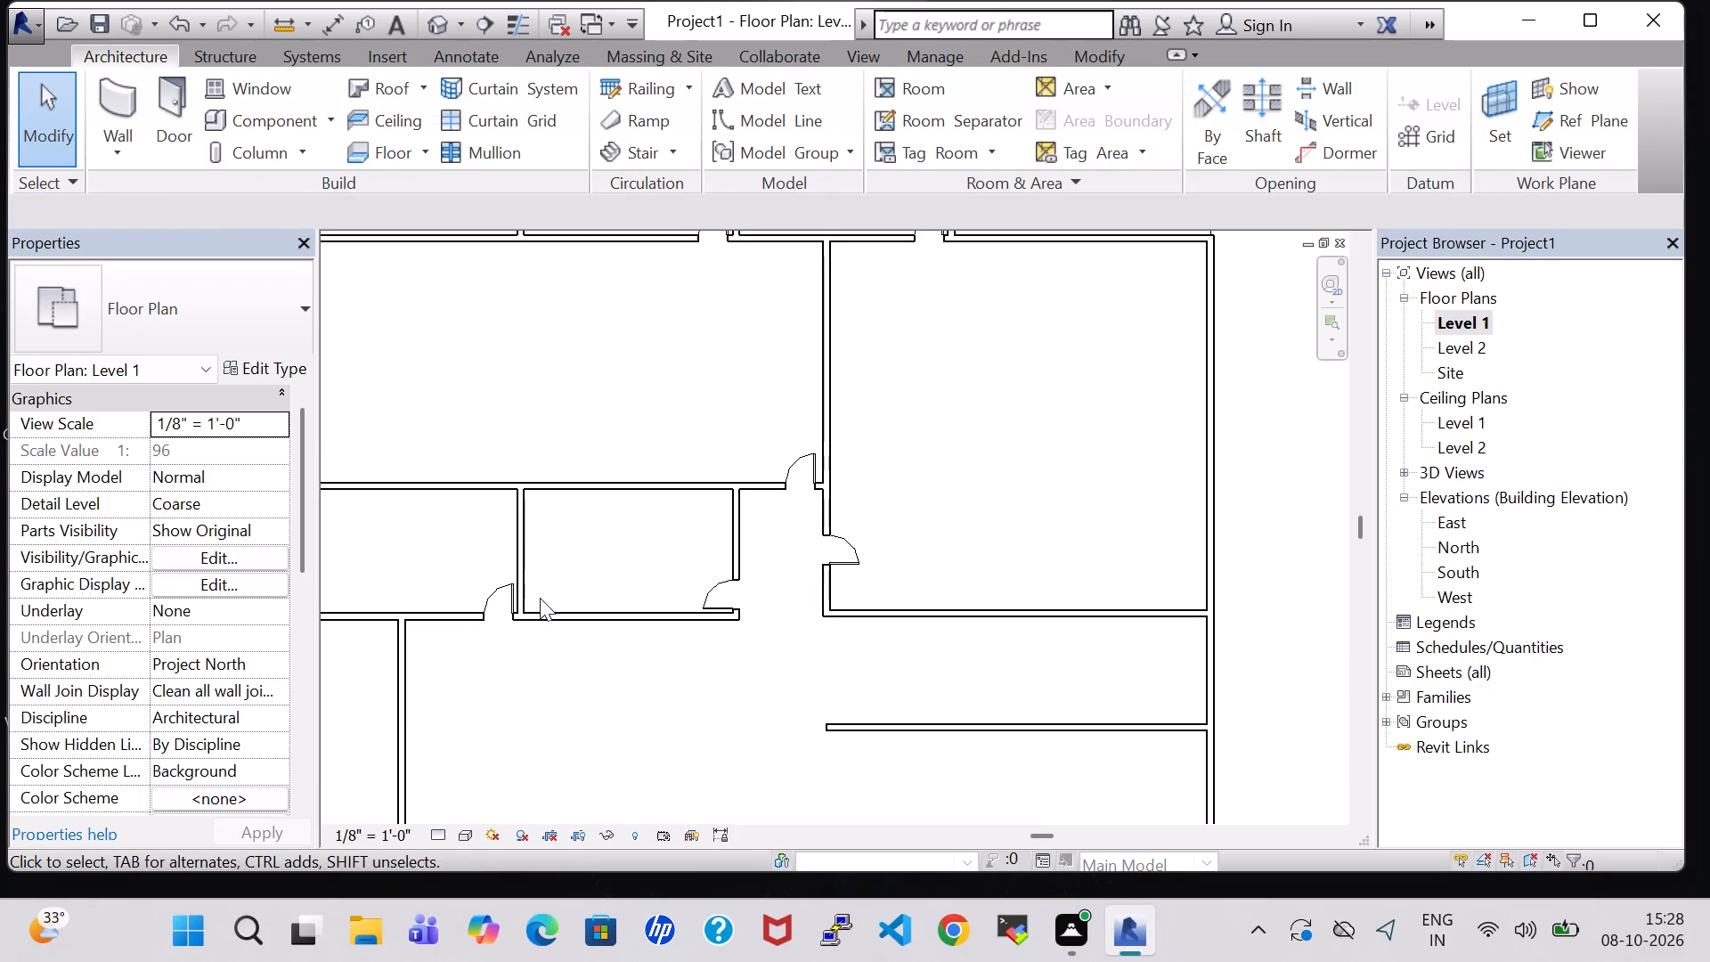
{"action": "scroll", "coordinate": [540, 598], "scroll_direction": "down", "scroll_amount": 3}
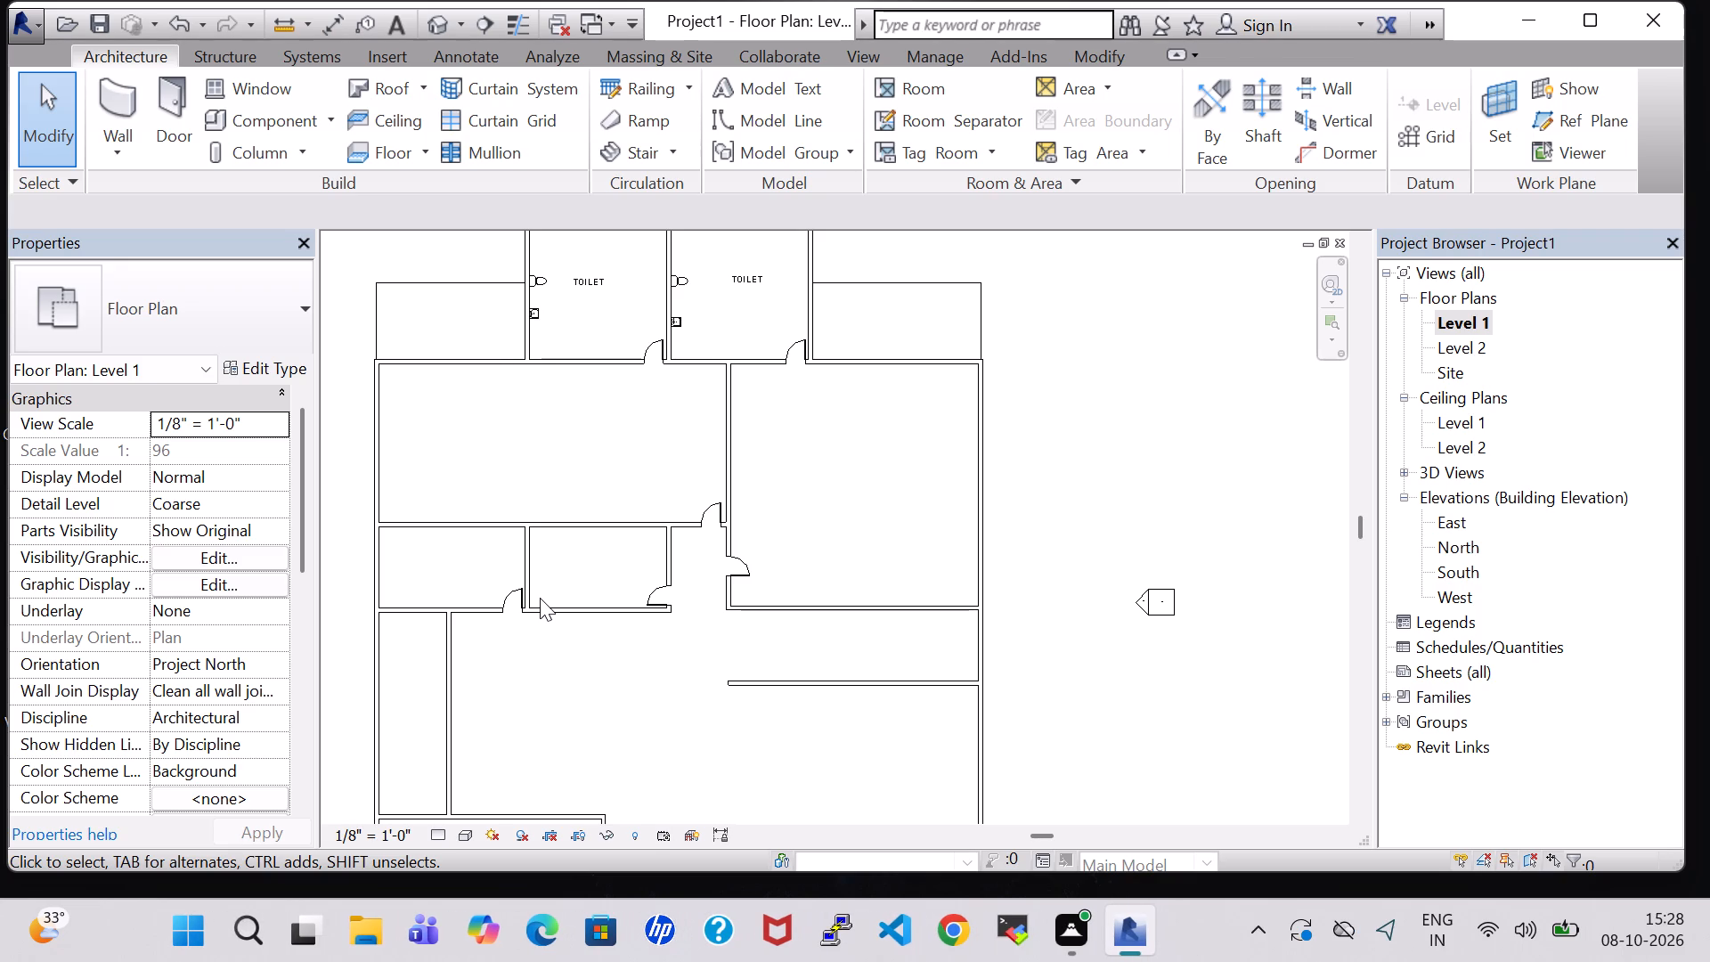
{"action": "left_click", "coordinate": [264, 78]}
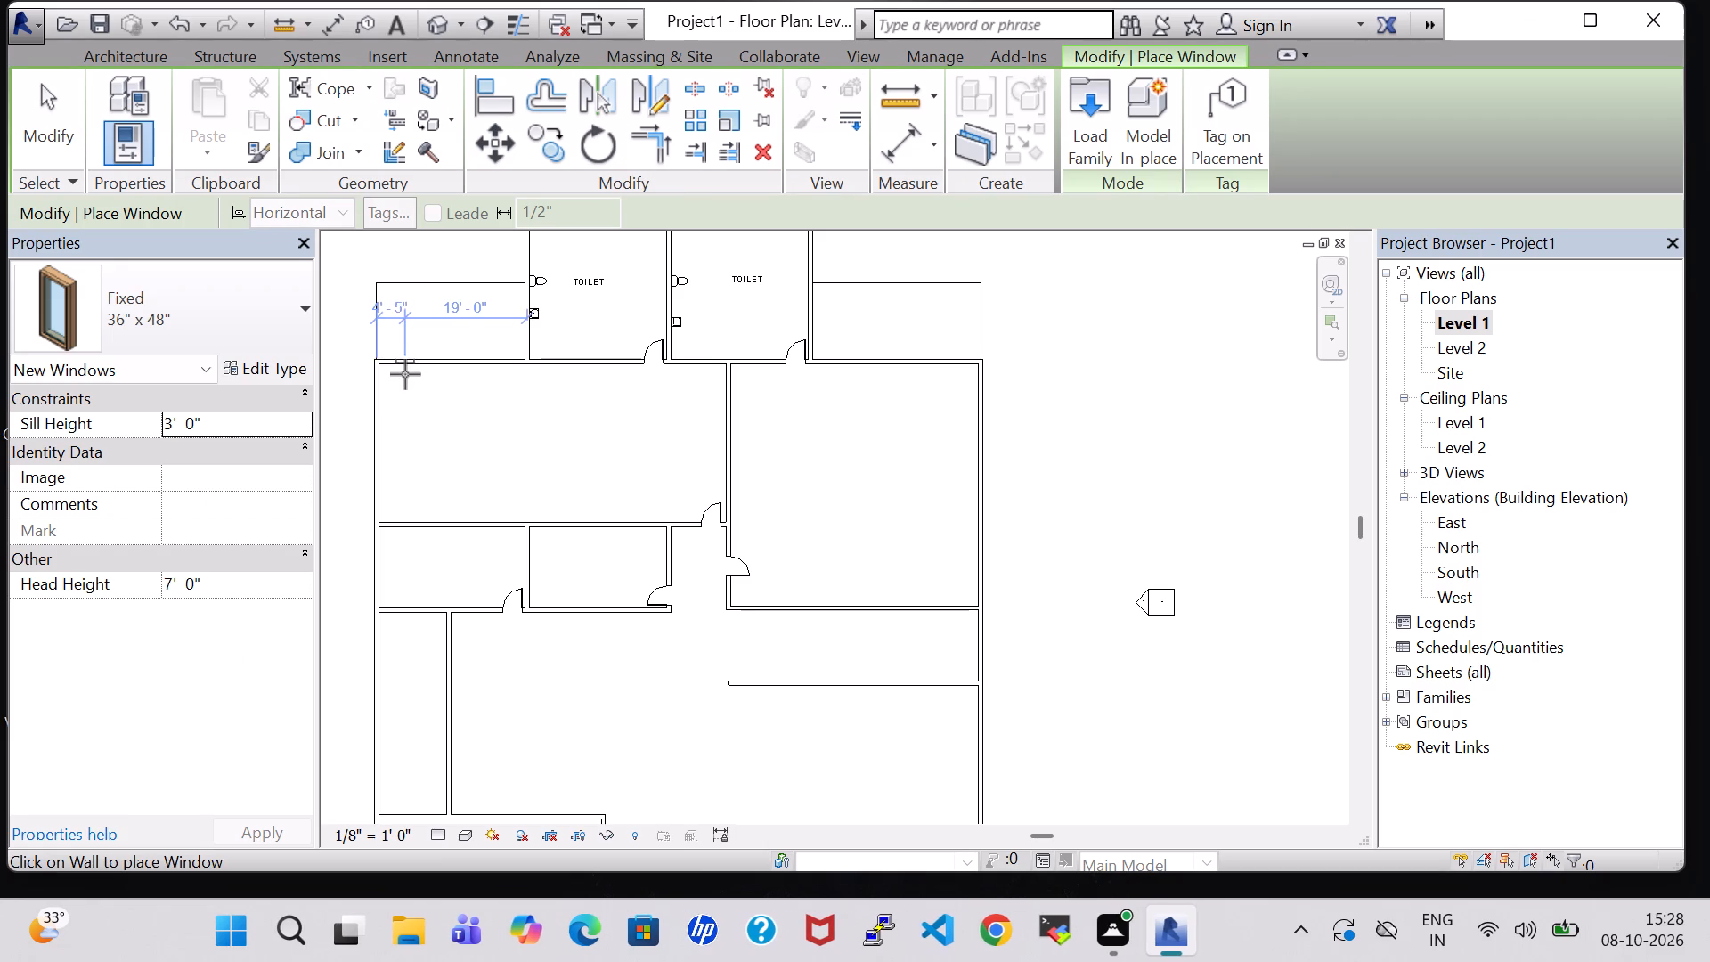
{"action": "left_click", "coordinate": [448, 371]}
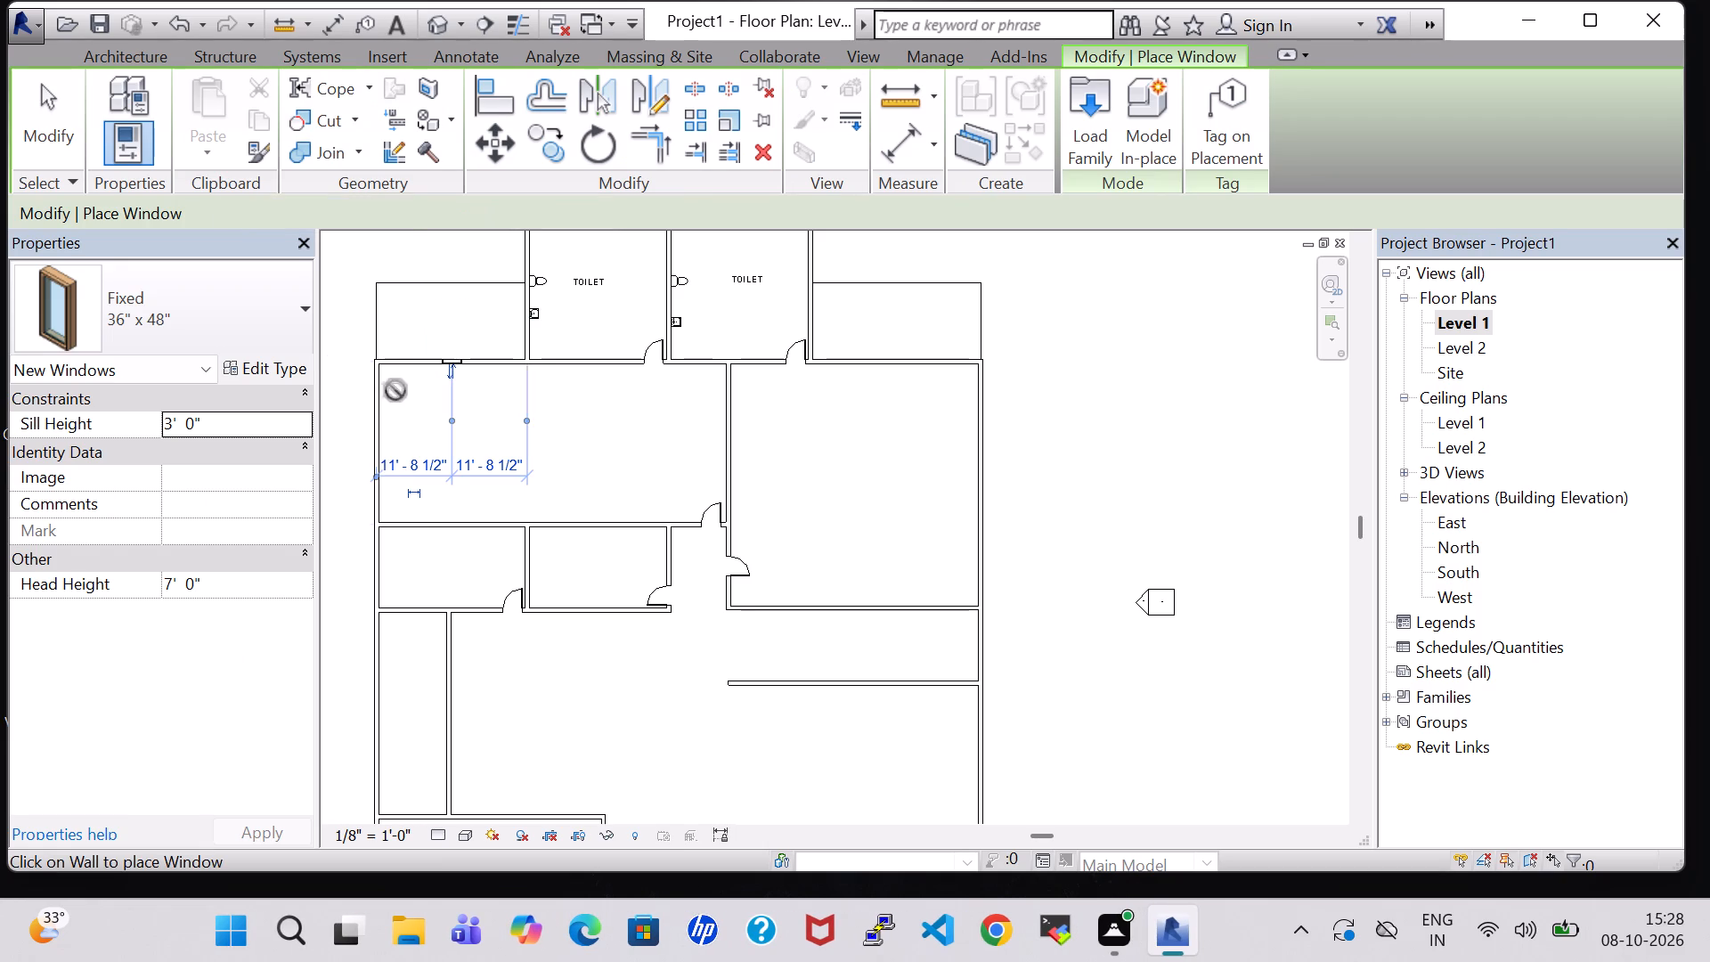
{"action": "left_click", "coordinate": [371, 430]}
{"action": "left_click", "coordinate": [370, 571]}
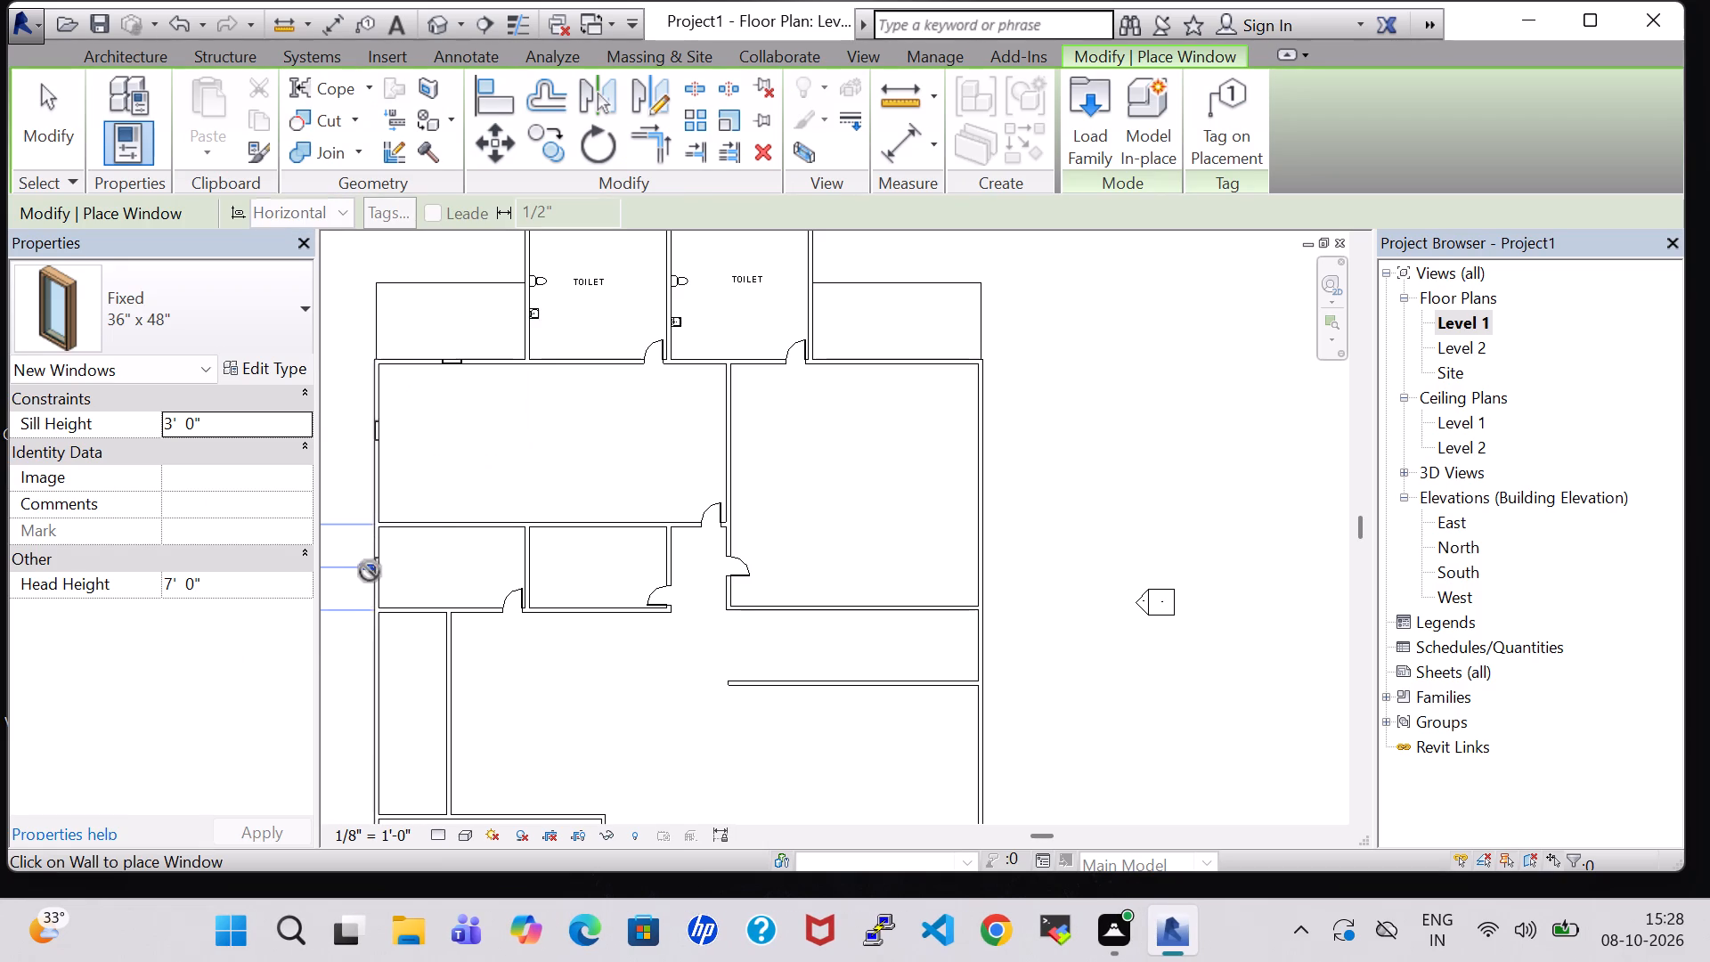
{"action": "left_click", "coordinate": [371, 676]}
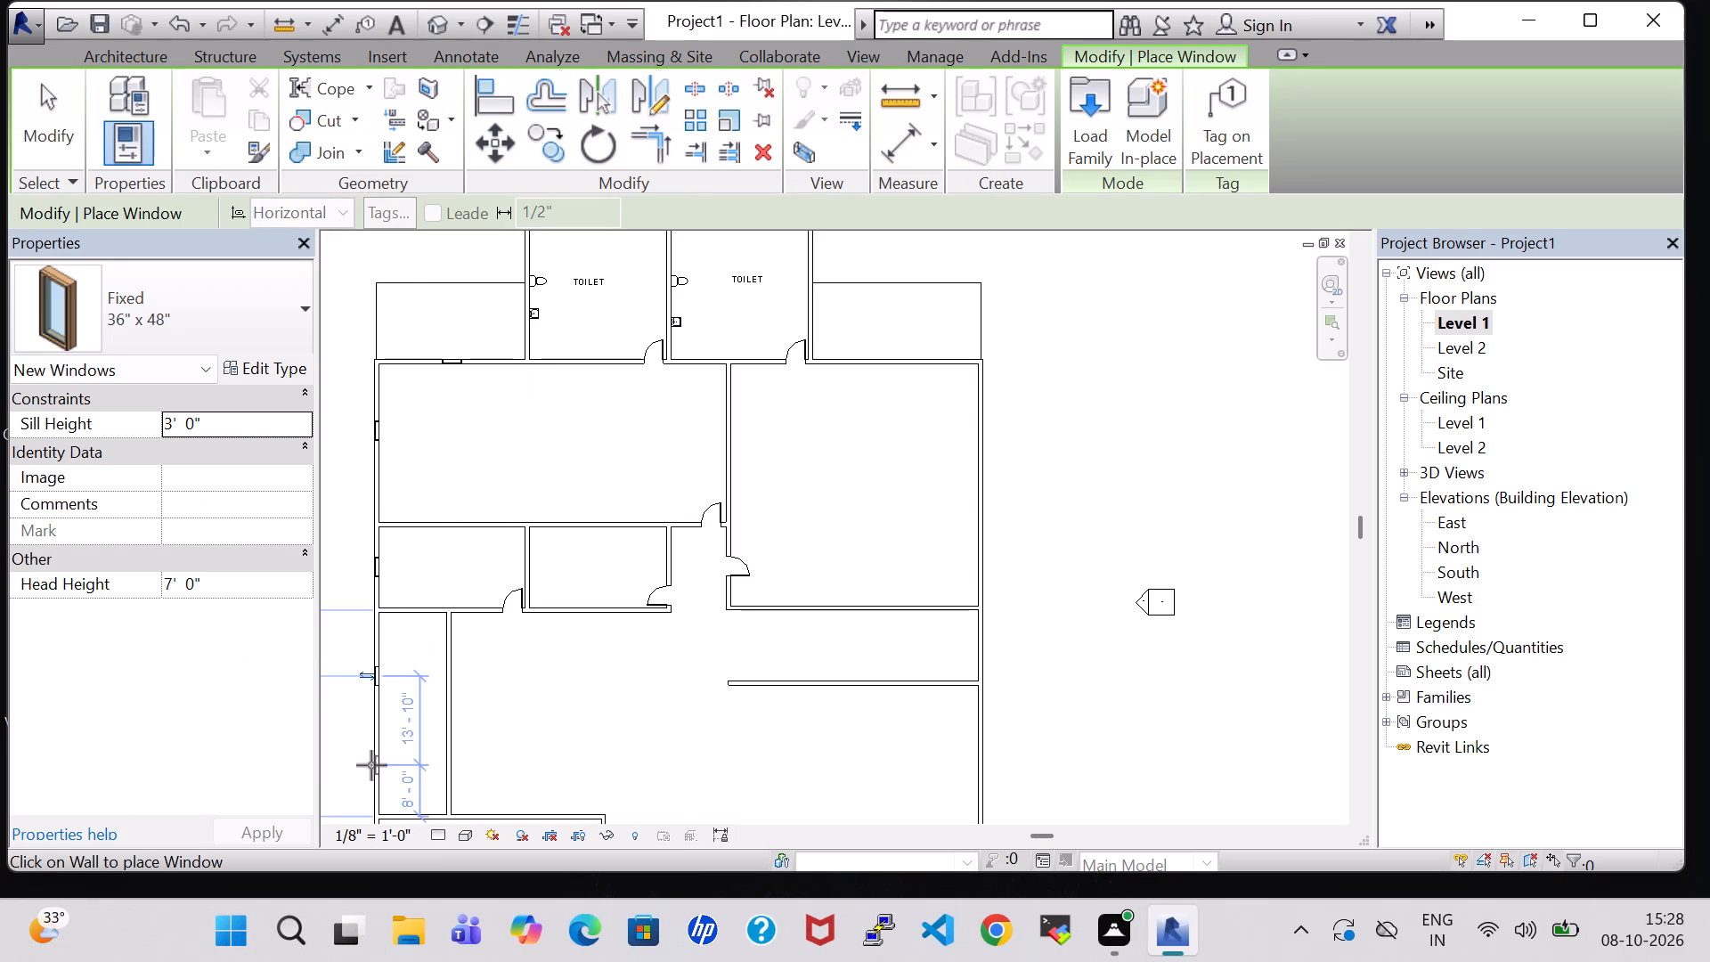
{"action": "left_click", "coordinate": [371, 765]}
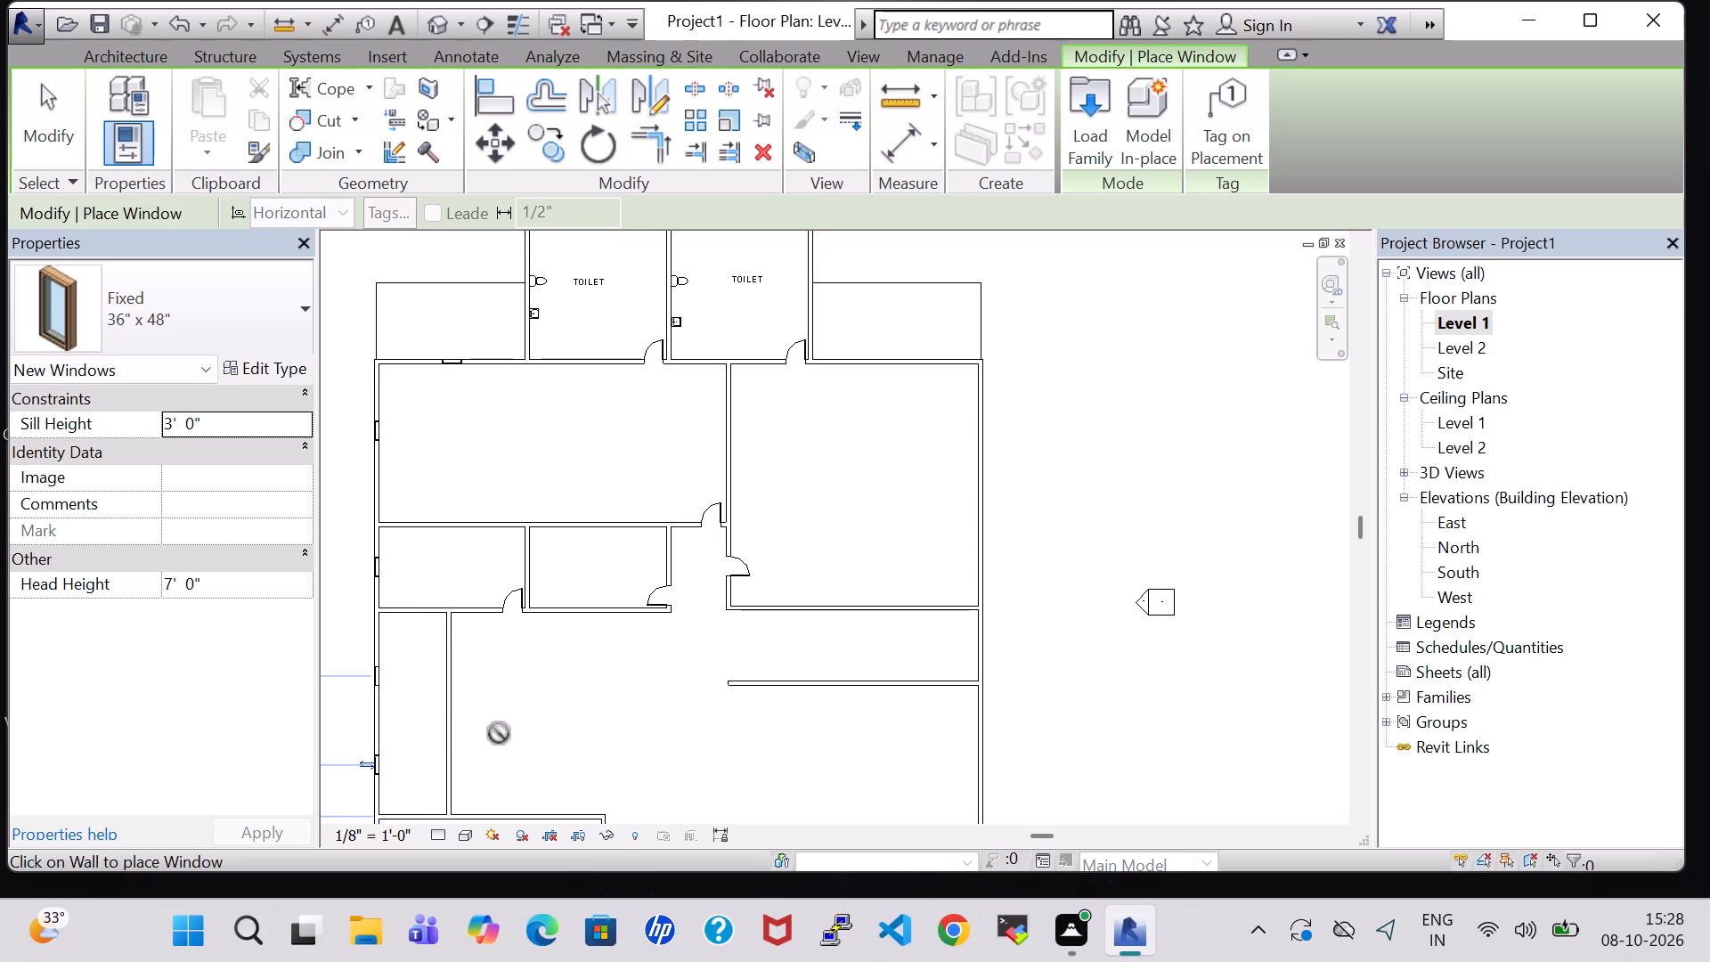
Place Fixed 36" x 48" windows in the next two rooms' west walls, the adjoining south wall, and the south wing's 20' 0" east wall, centred there.
{"action": "middle_click_drag", "start_coordinate": [499, 733], "coordinate": [566, 493]}
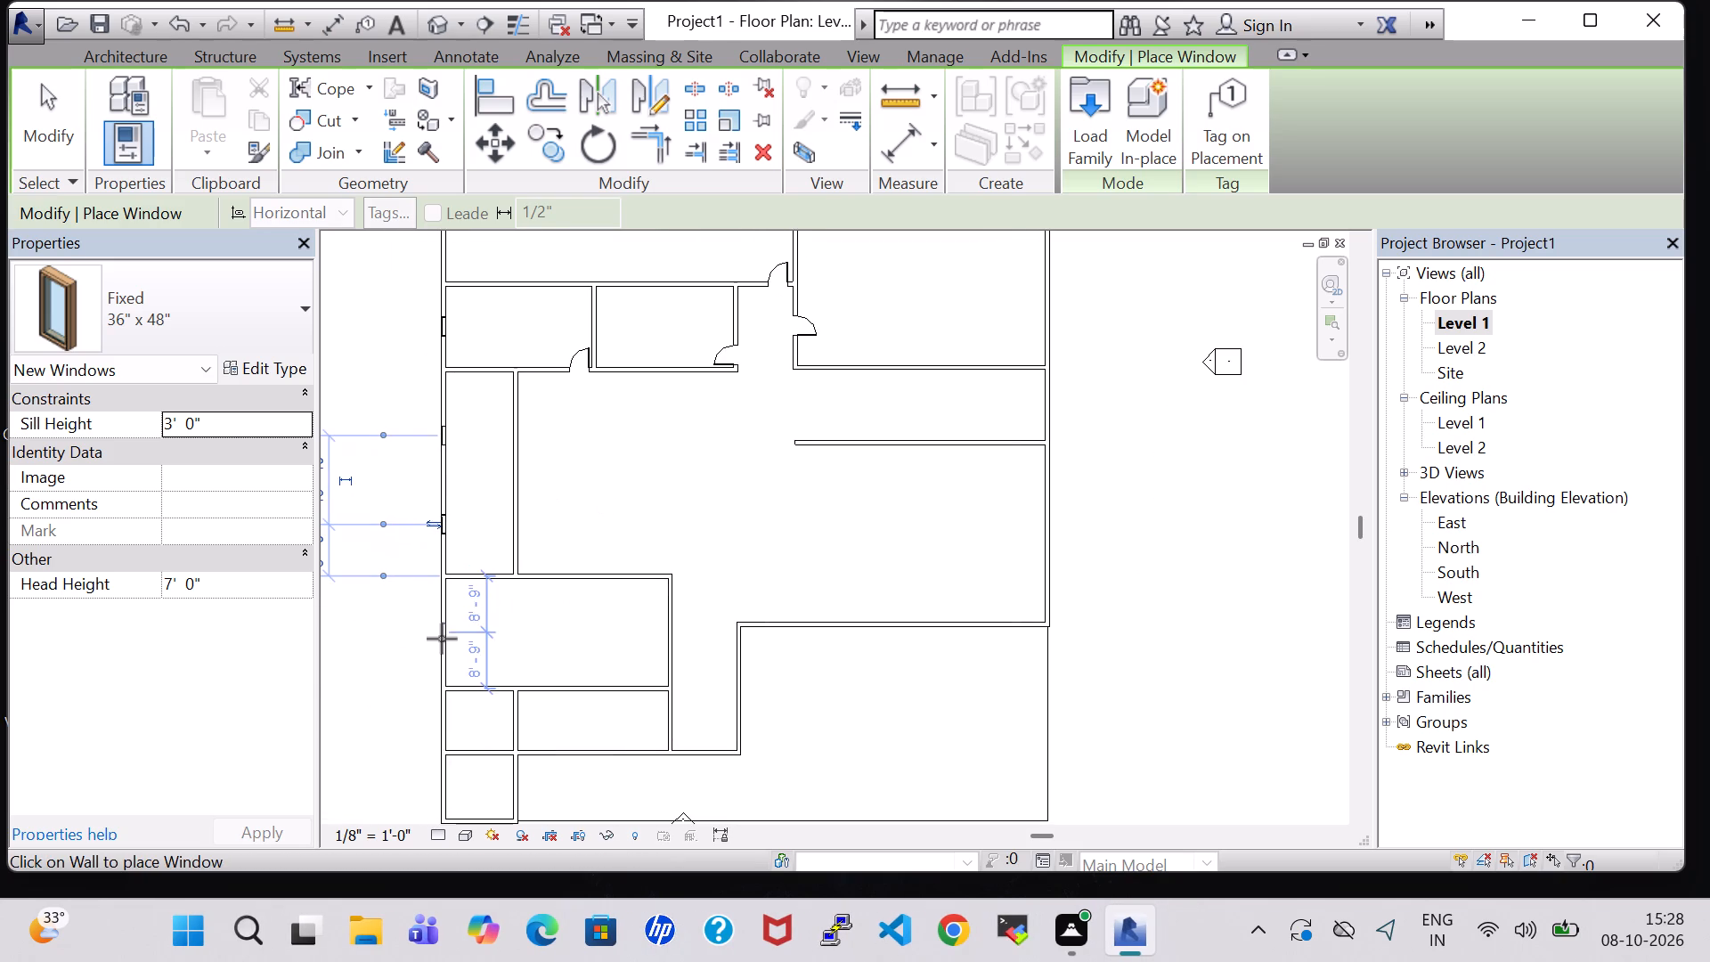
{"action": "left_click", "coordinate": [442, 639]}
{"action": "left_click", "coordinate": [435, 726]}
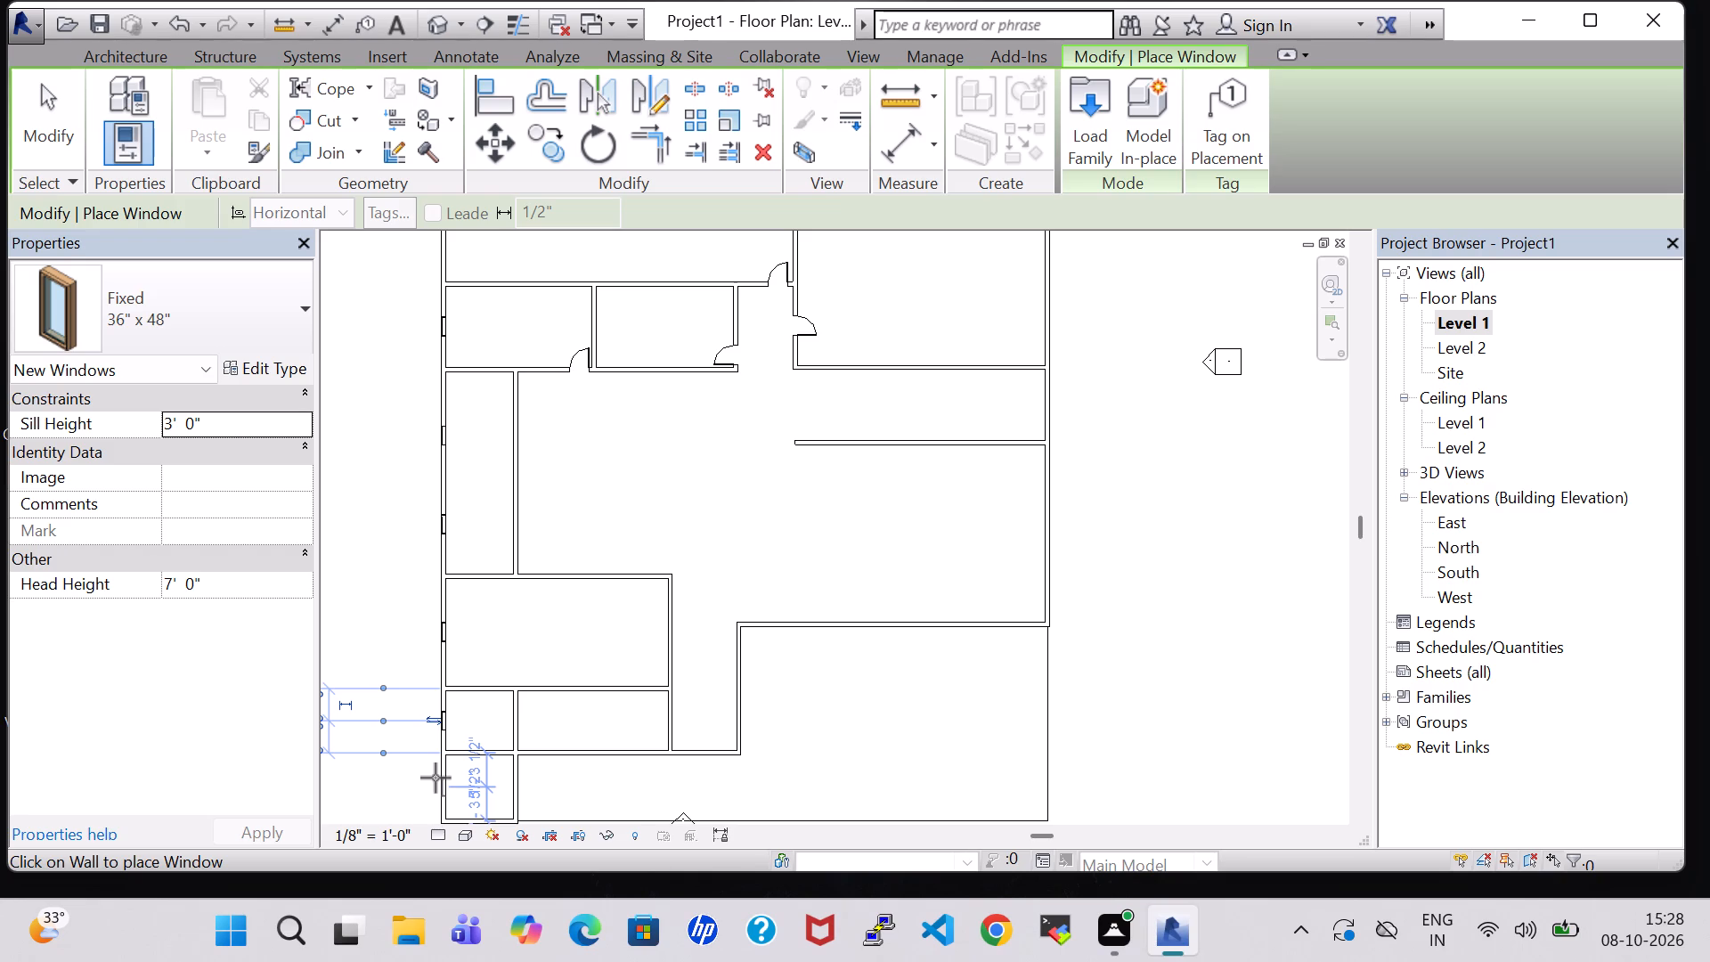
{"action": "left_click", "coordinate": [591, 754]}
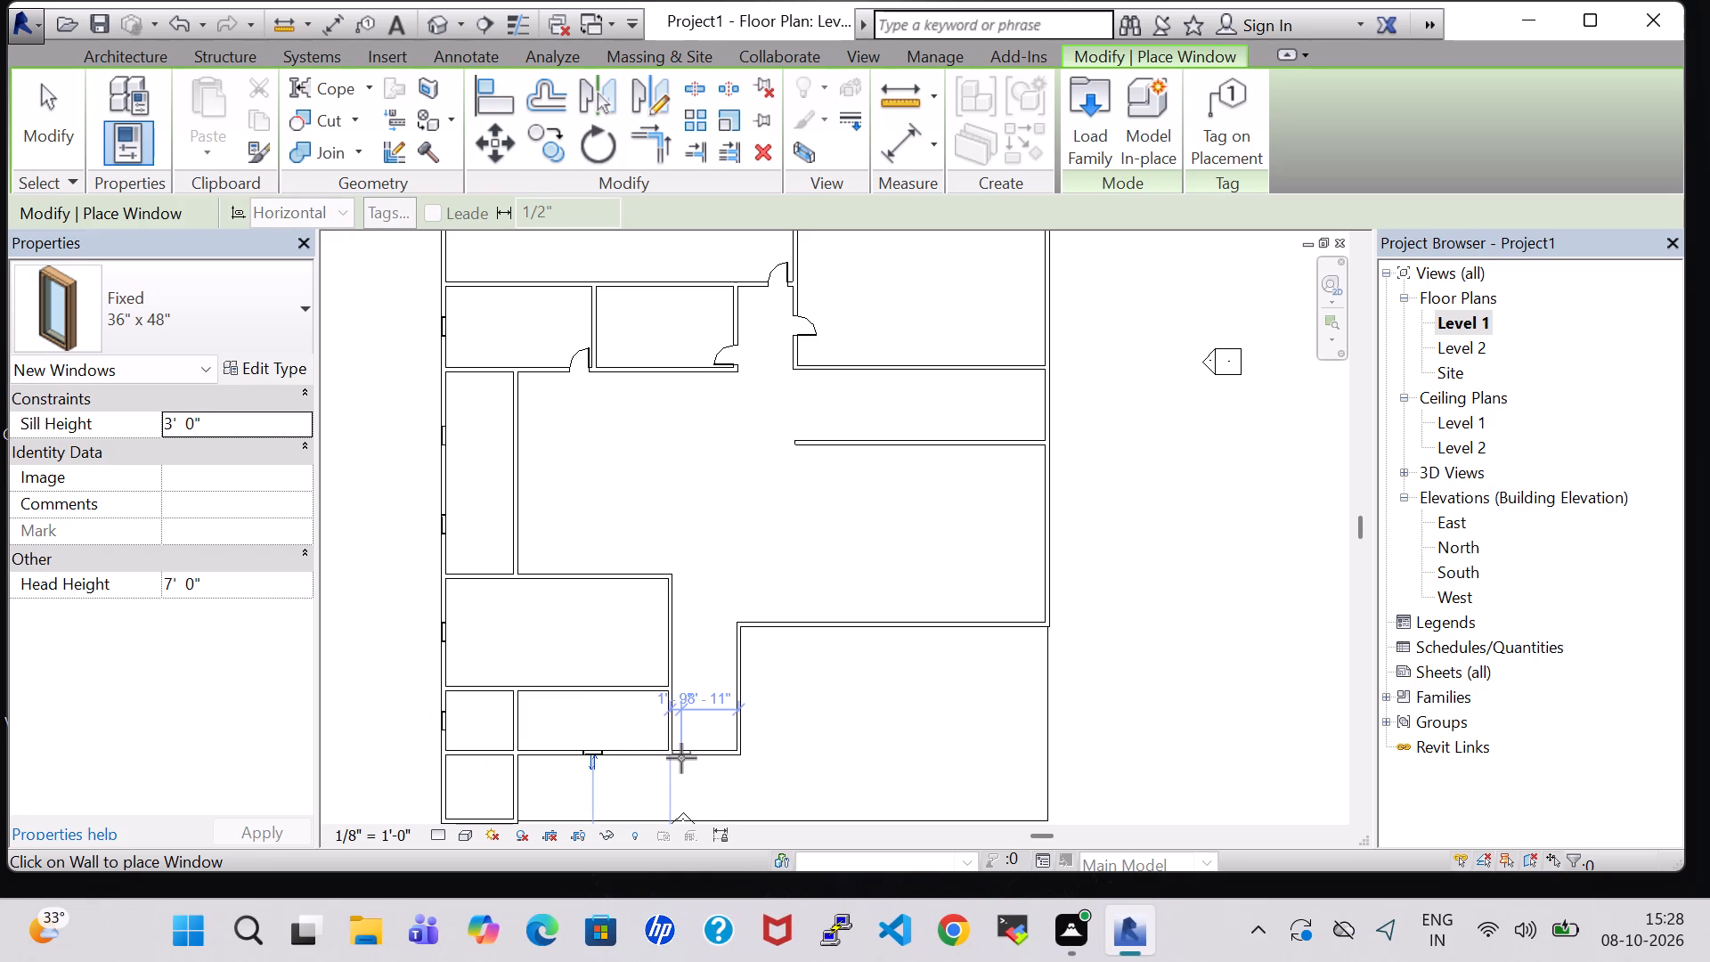
{"action": "left_click", "coordinate": [747, 683]}
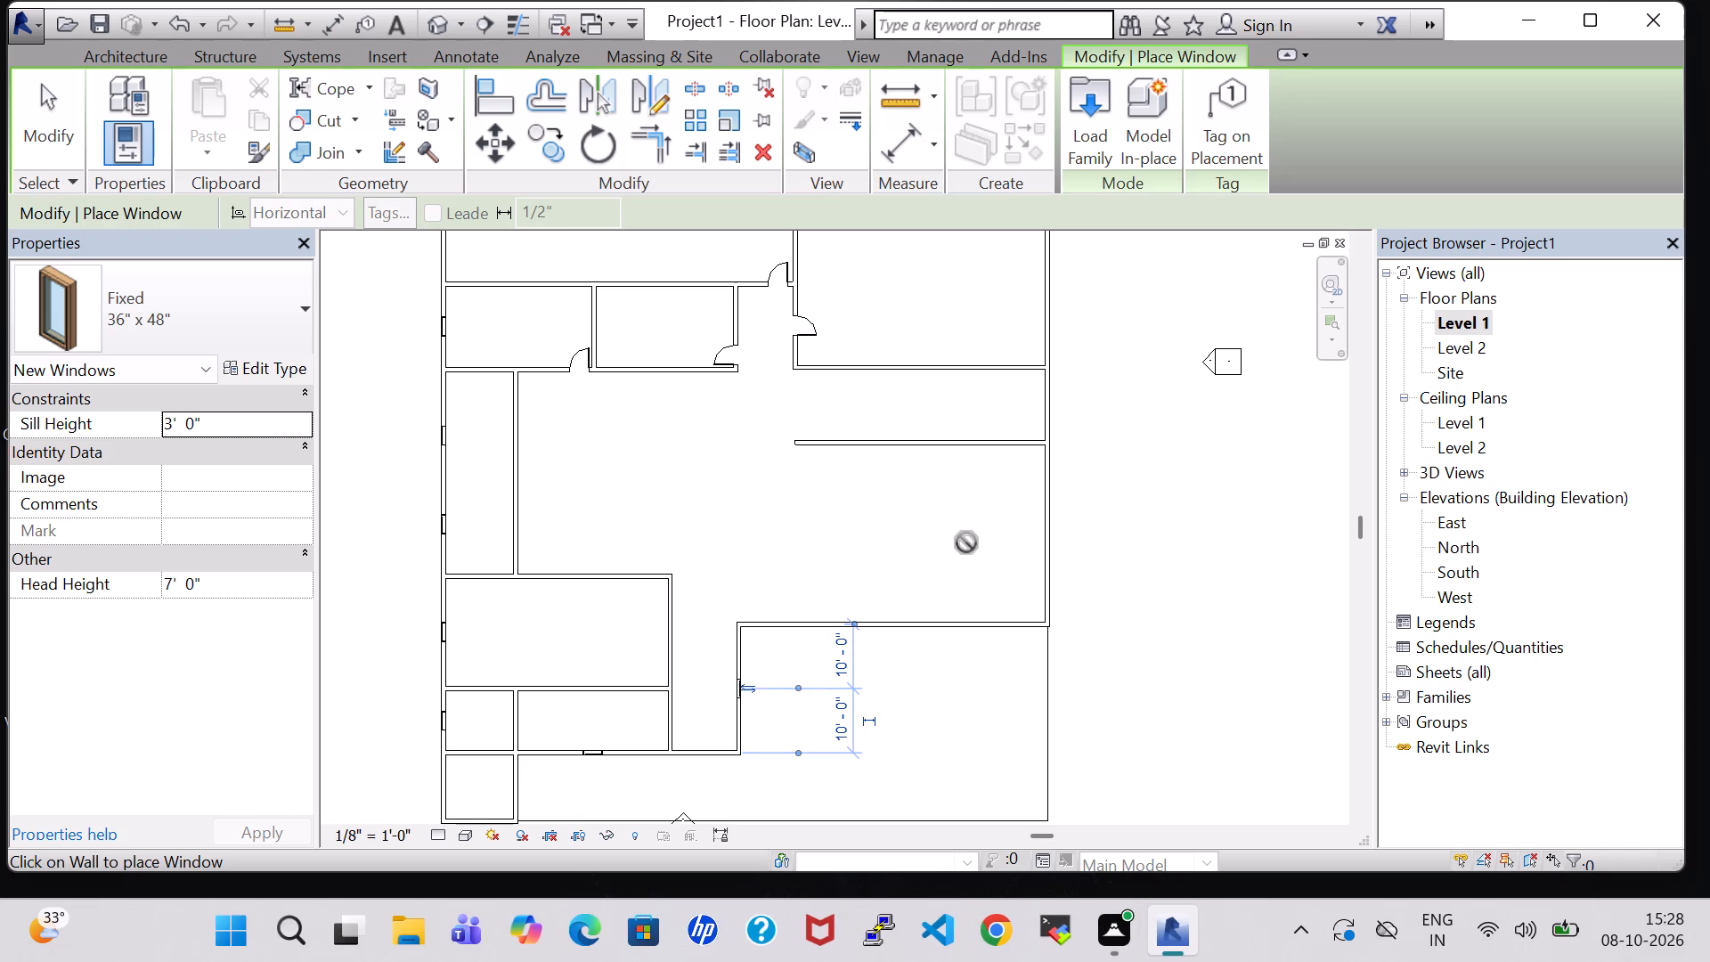
Place three Fixed 36" x 48" windows along the east exterior wall, centring those of the northeast room and the southern bay.
{"action": "scroll", "coordinate": [966, 542], "scroll_direction": "down", "scroll_amount": 4}
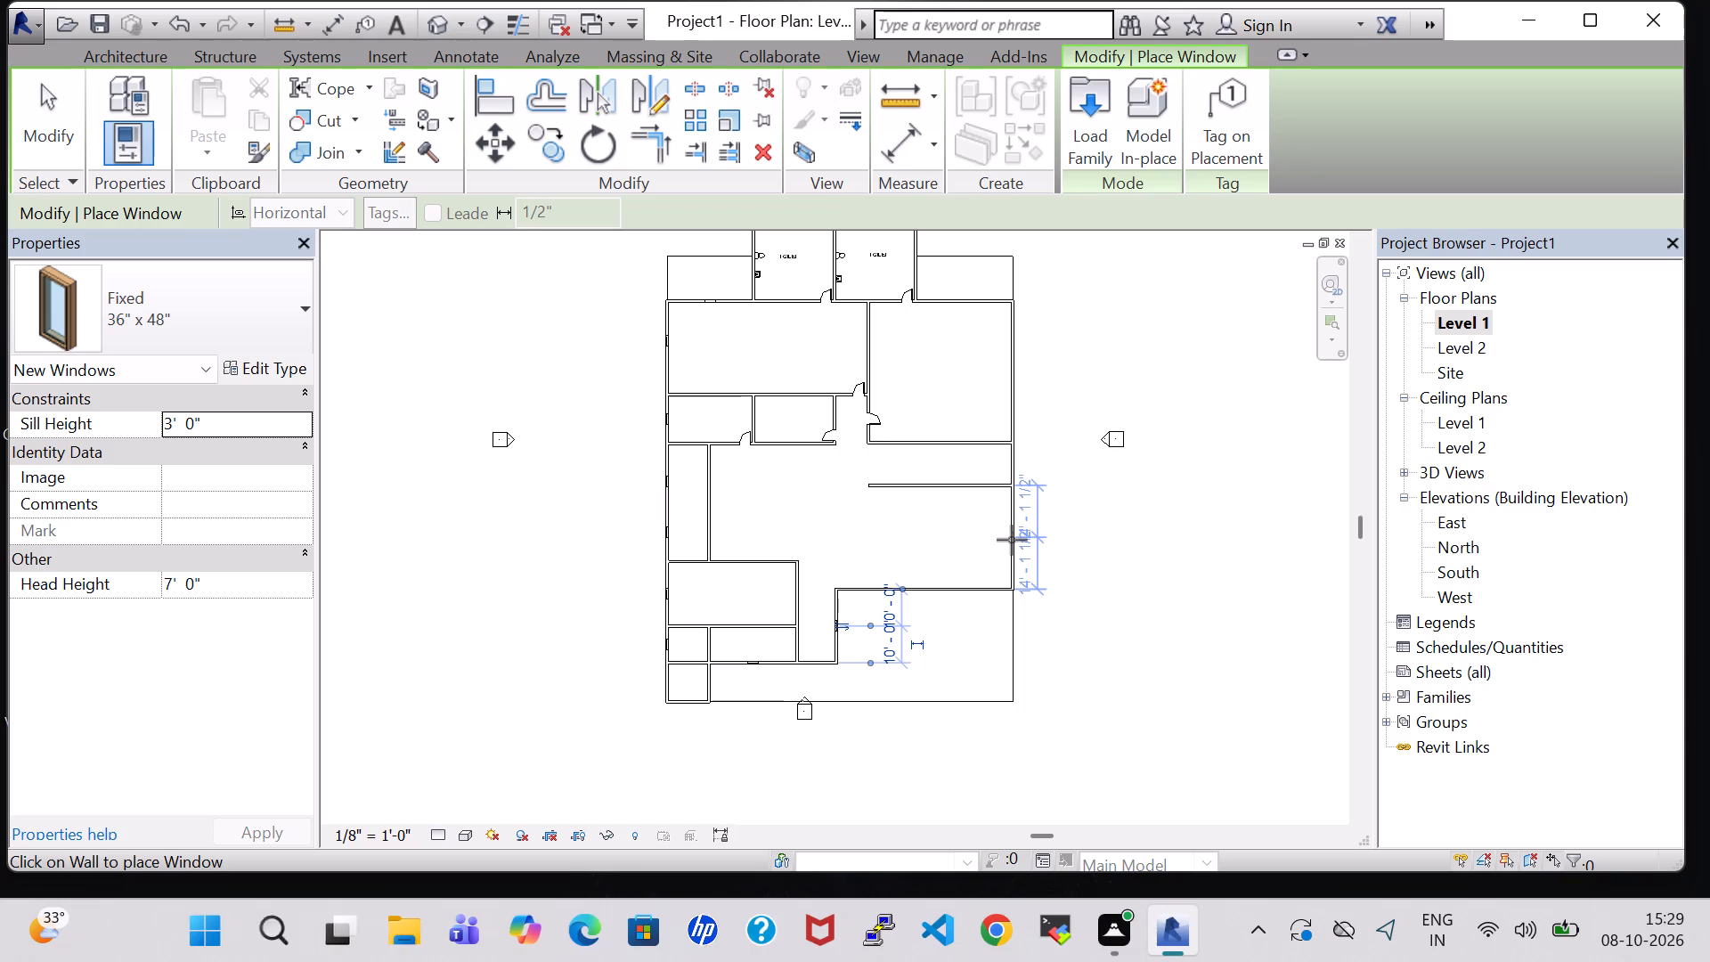
{"action": "left_click", "coordinate": [1012, 540]}
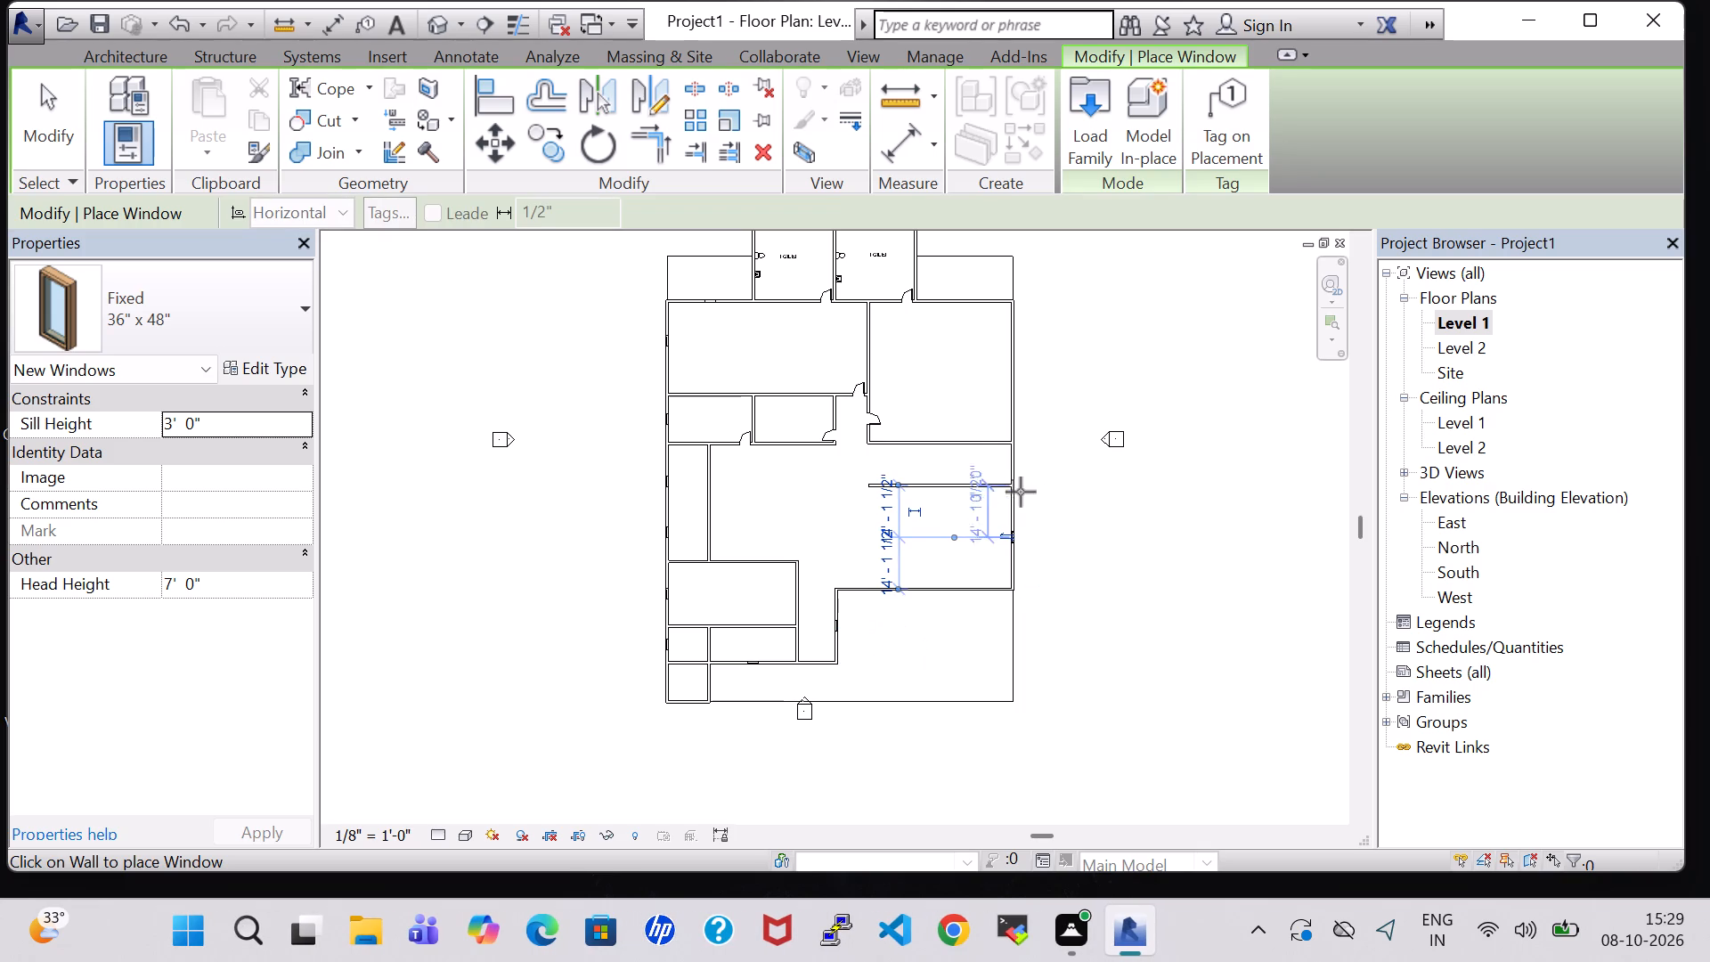
{"action": "left_click", "coordinate": [1018, 450]}
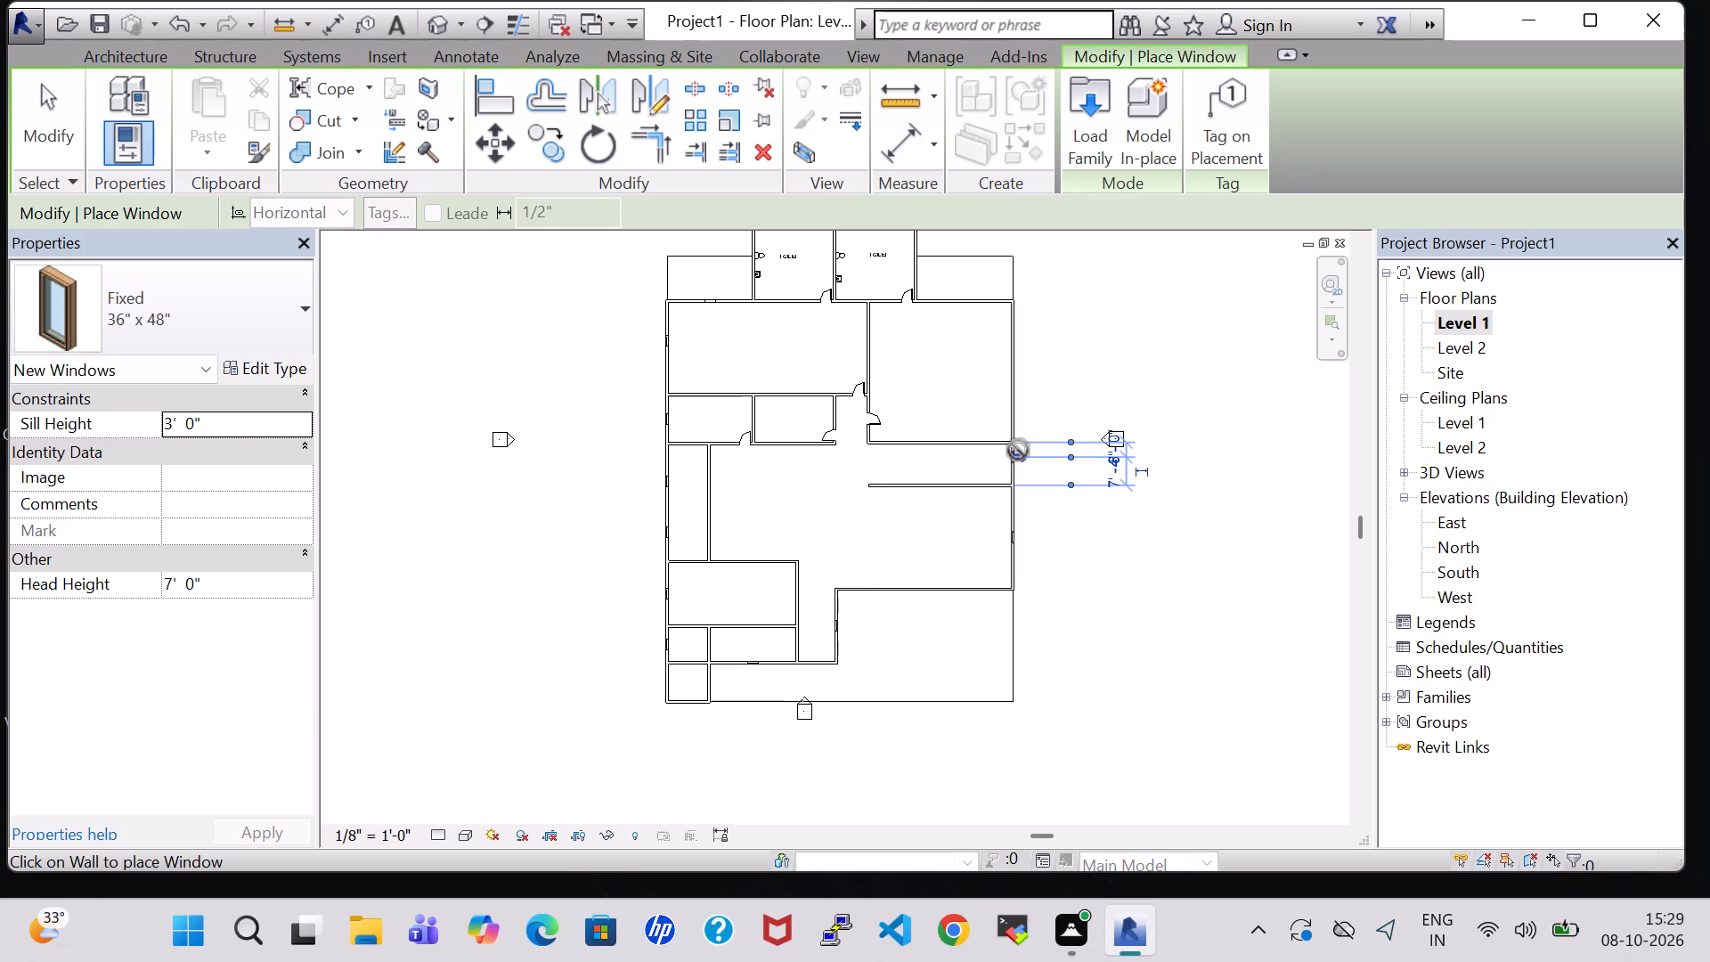
{"action": "left_click", "coordinate": [1016, 369]}
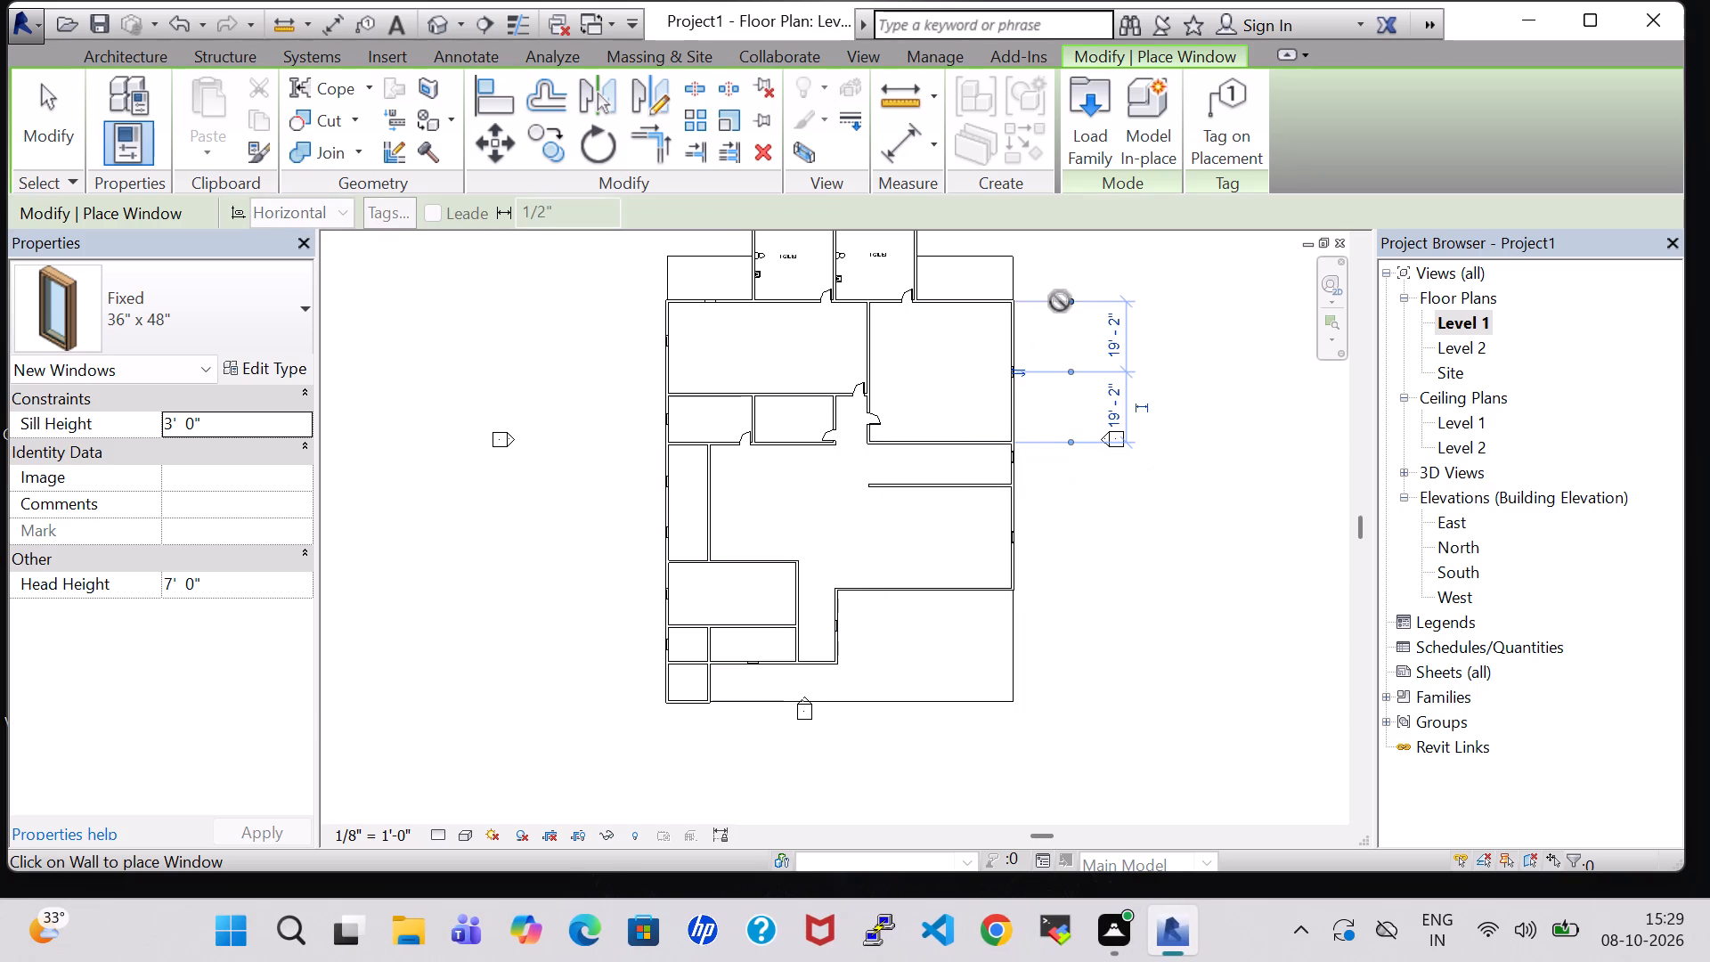
{"action": "key", "text": "Escape"}
{"action": "key", "text": "Escape"}
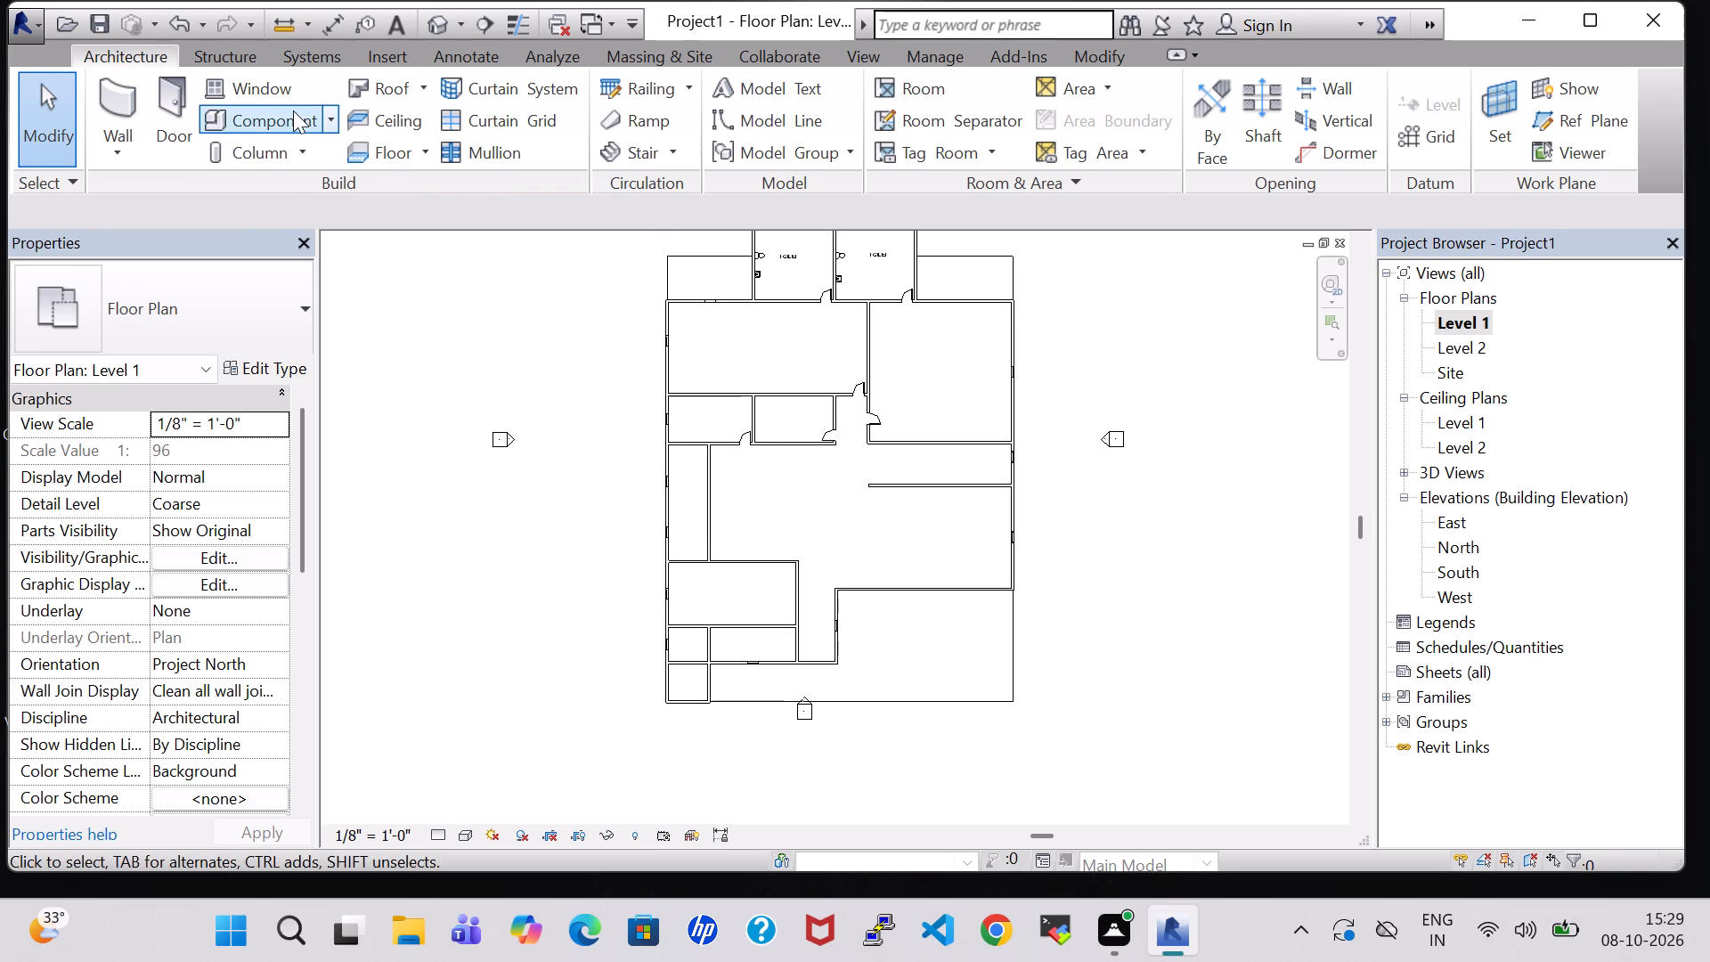
Load the Instance - Opening family from the US Imperial Windows library for component placement.
{"action": "left_click", "coordinate": [235, 115]}
{"action": "left_click", "coordinate": [1077, 133]}
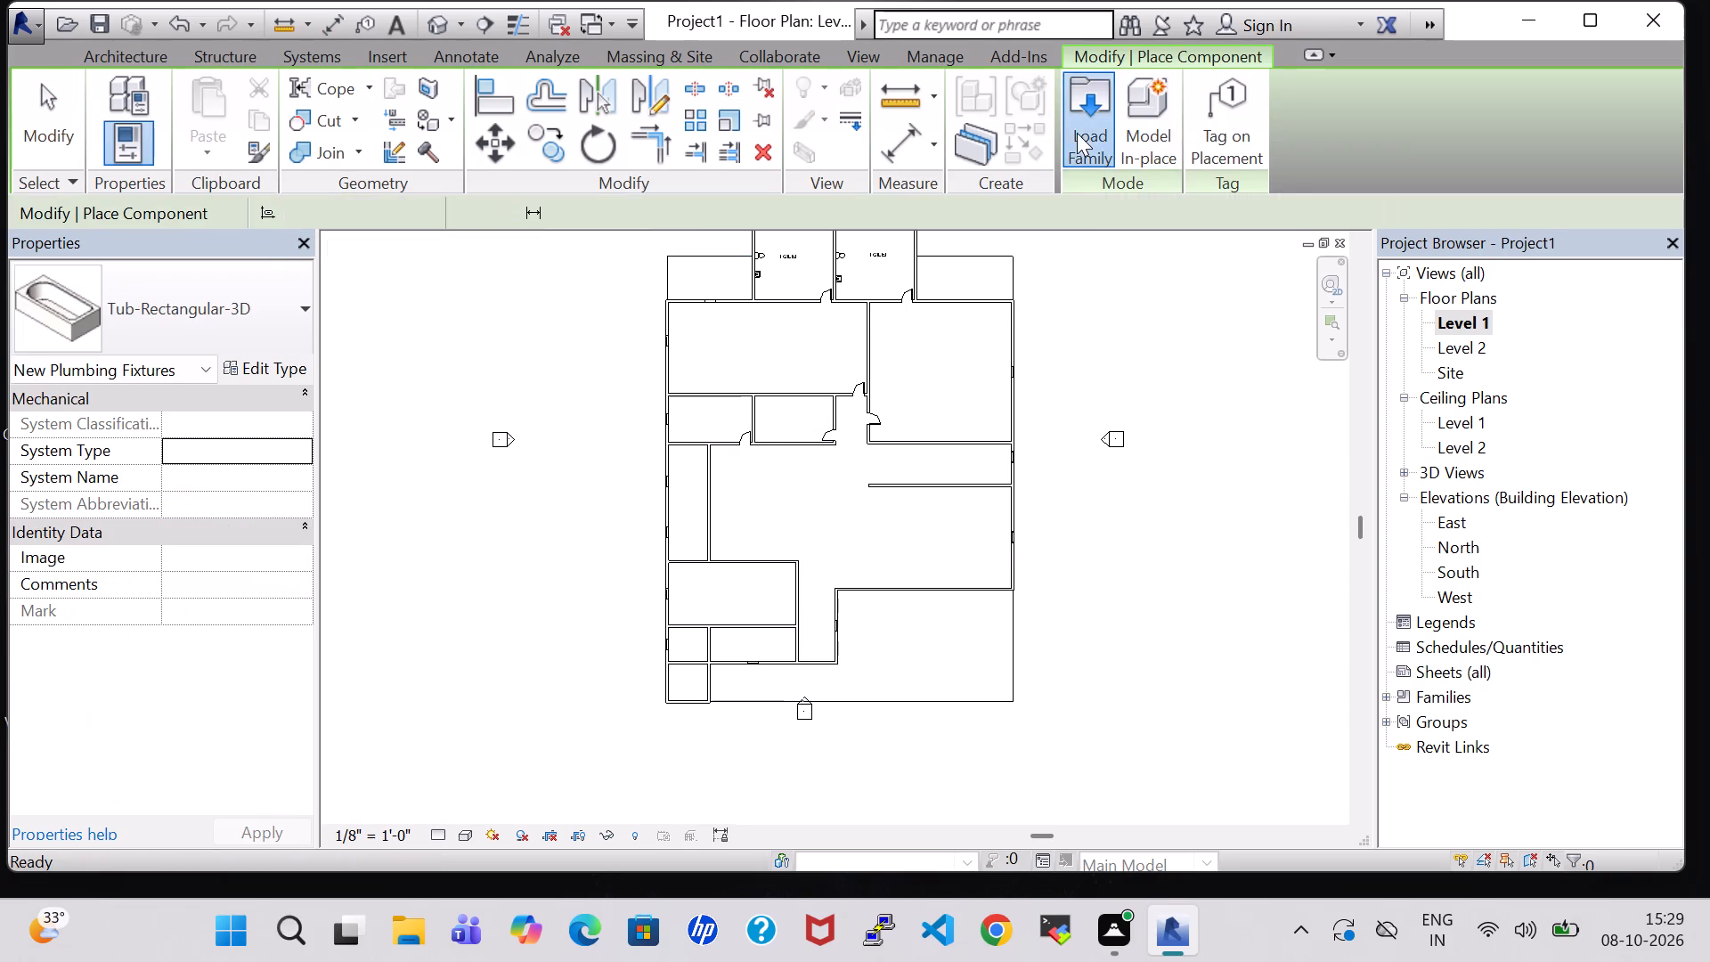
{"action": "scroll", "coordinate": [1006, 532], "scroll_direction": "down", "scroll_amount": 3}
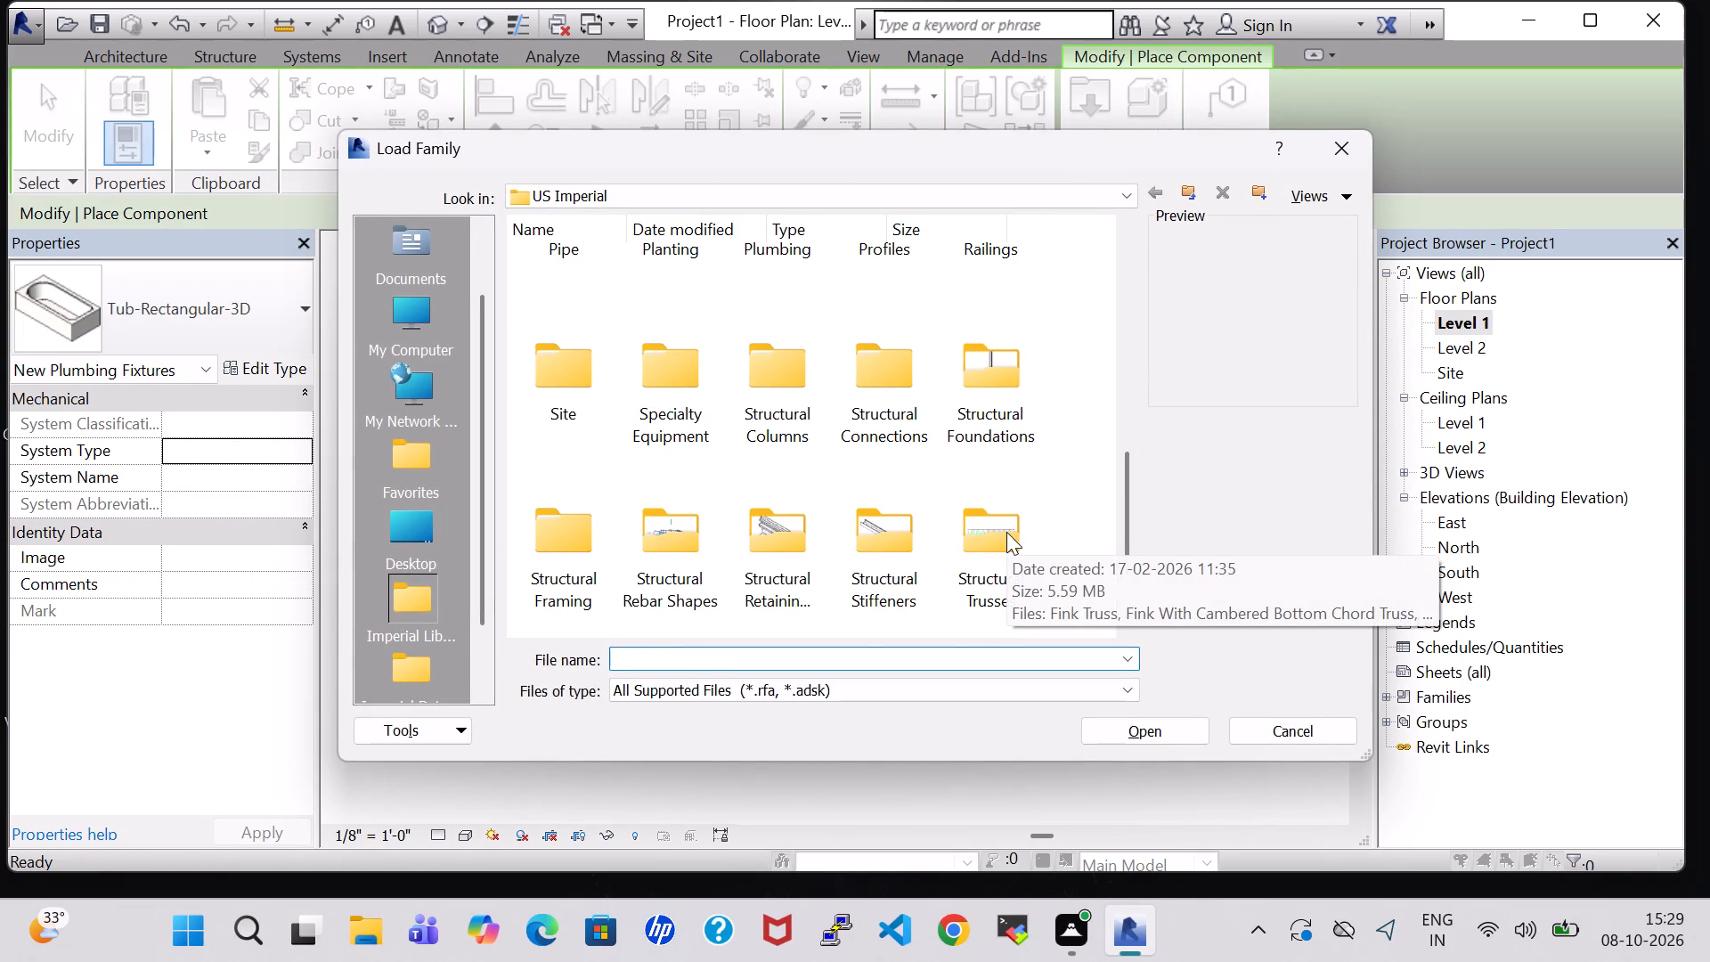
{"action": "left_click", "coordinate": [901, 531]}
{"action": "key", "text": "w"}
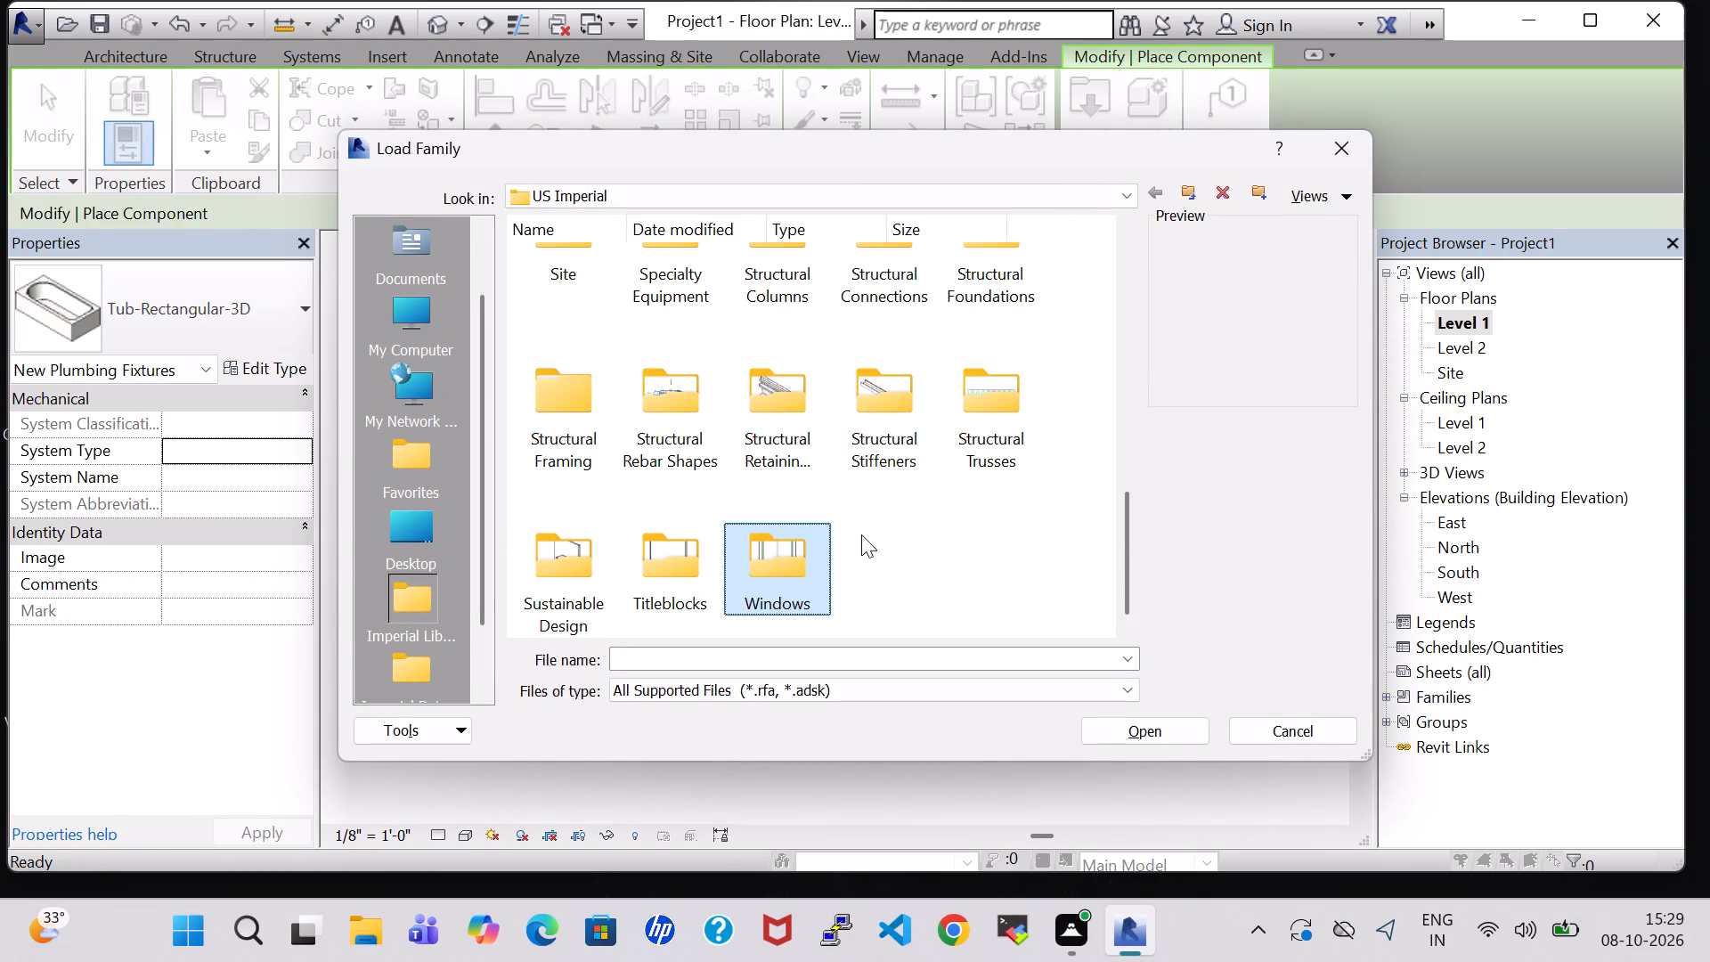
{"action": "double_click", "coordinate": [817, 545]}
{"action": "left_click", "coordinate": [840, 574]}
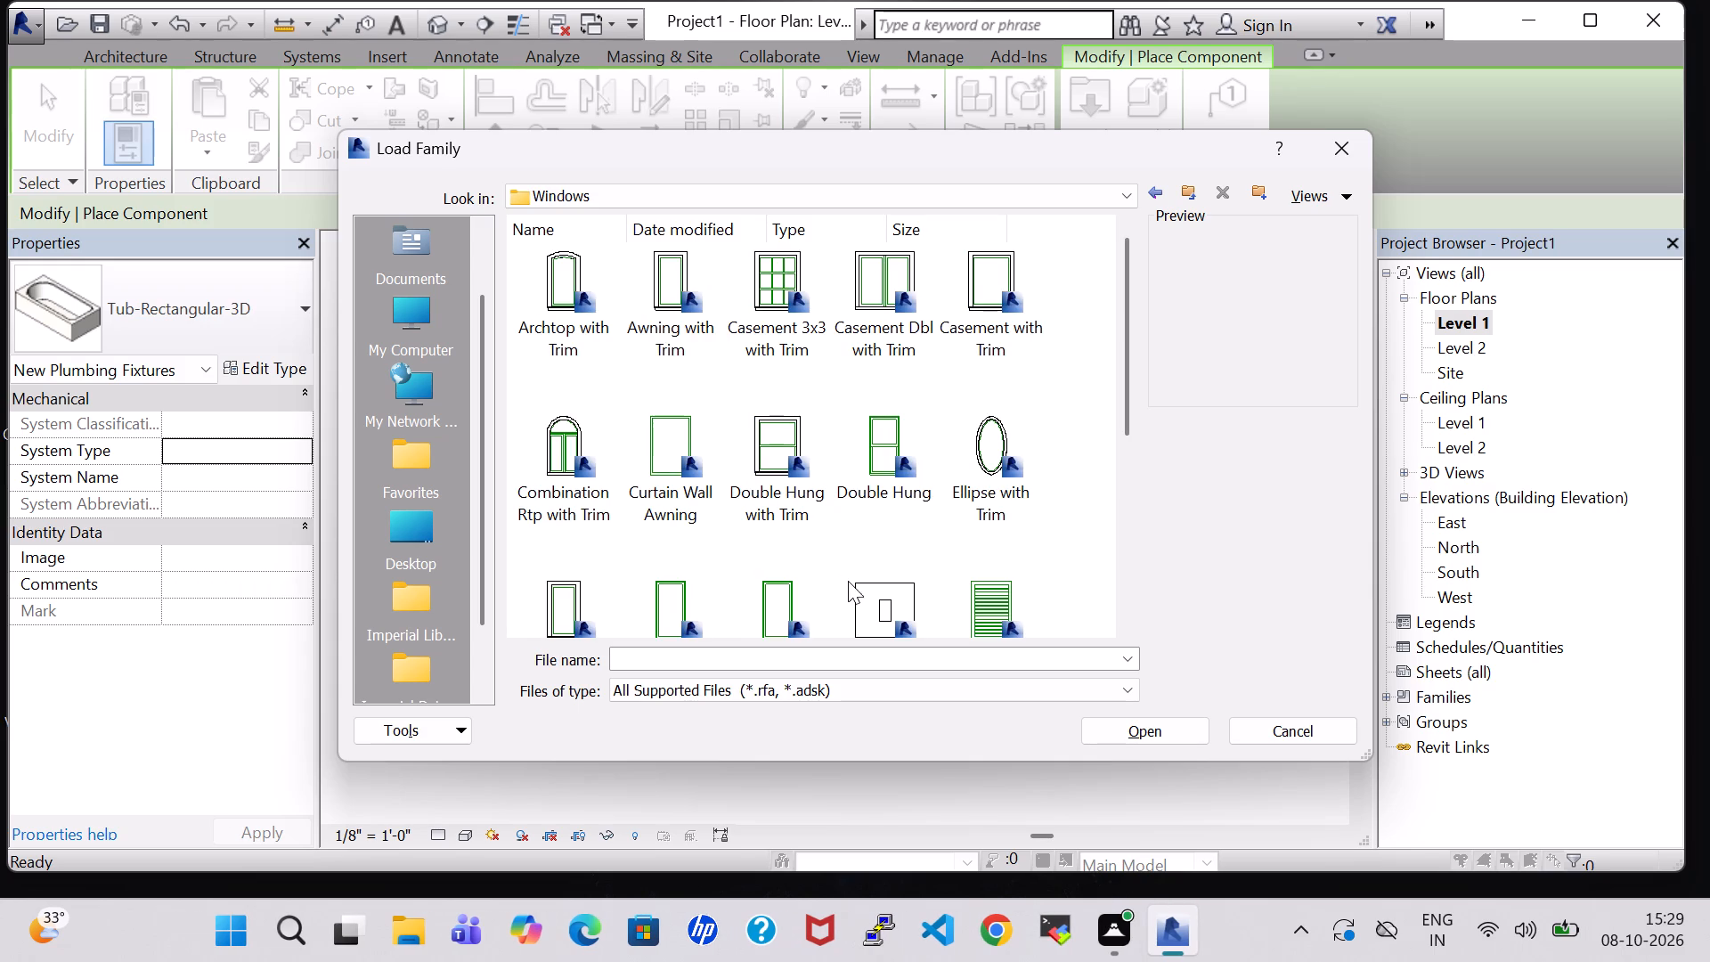
{"action": "left_click", "coordinate": [859, 588]}
{"action": "left_click", "coordinate": [1201, 731]}
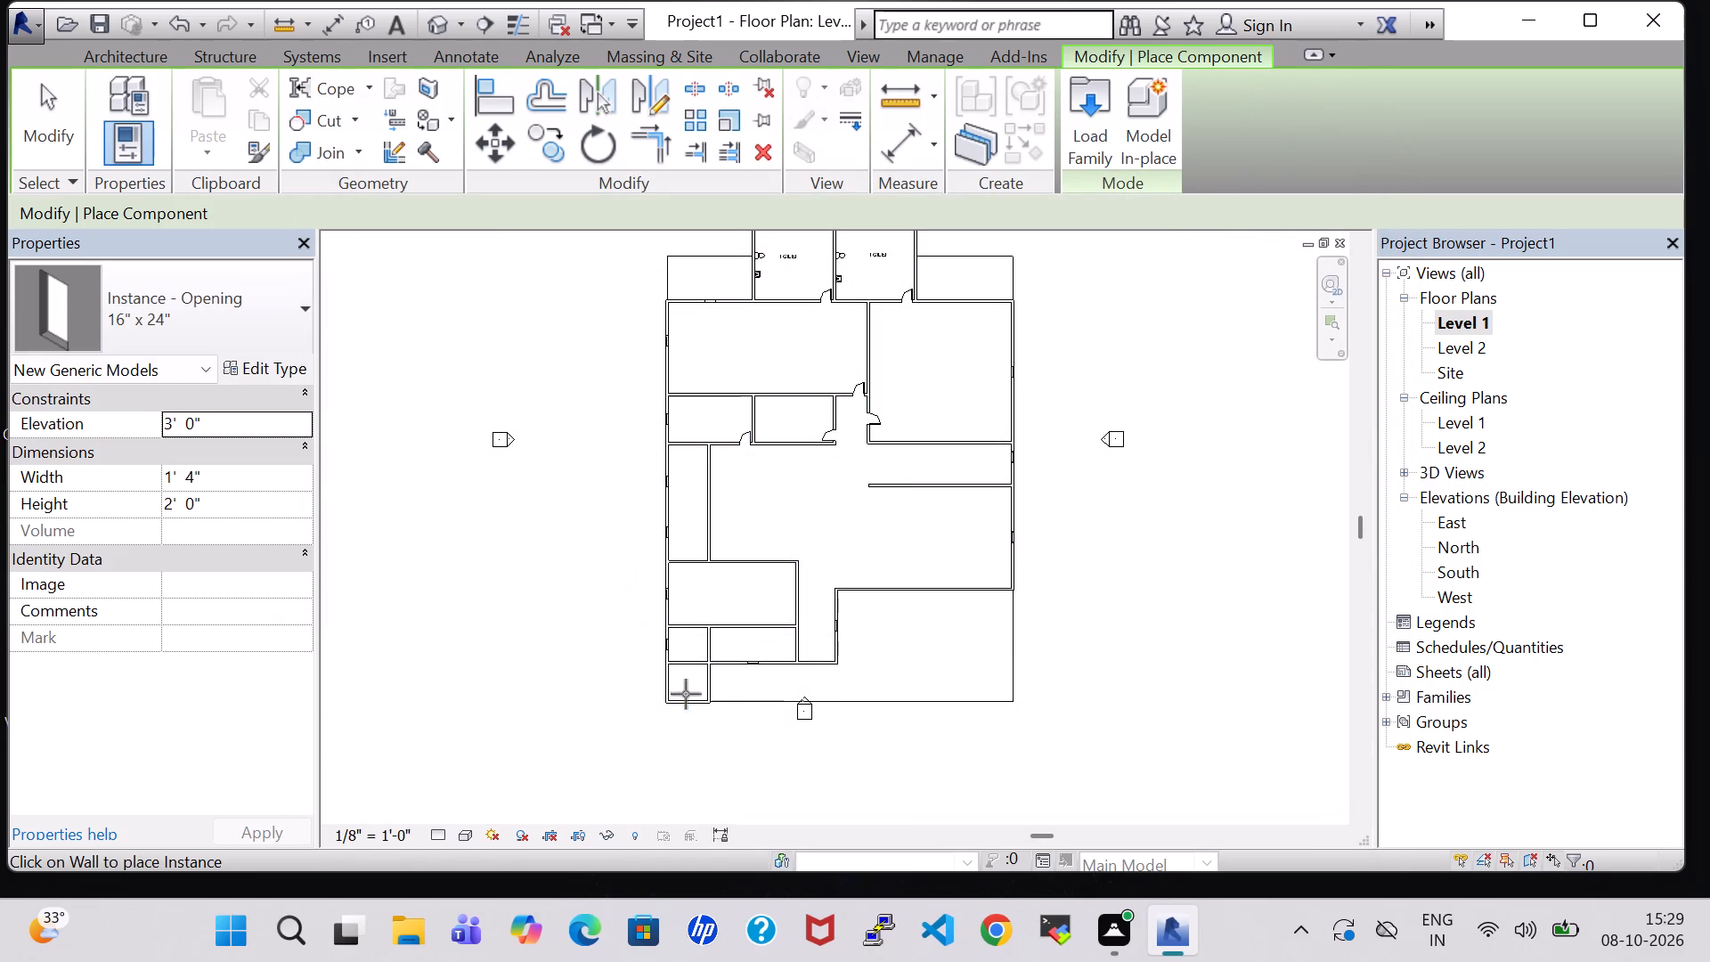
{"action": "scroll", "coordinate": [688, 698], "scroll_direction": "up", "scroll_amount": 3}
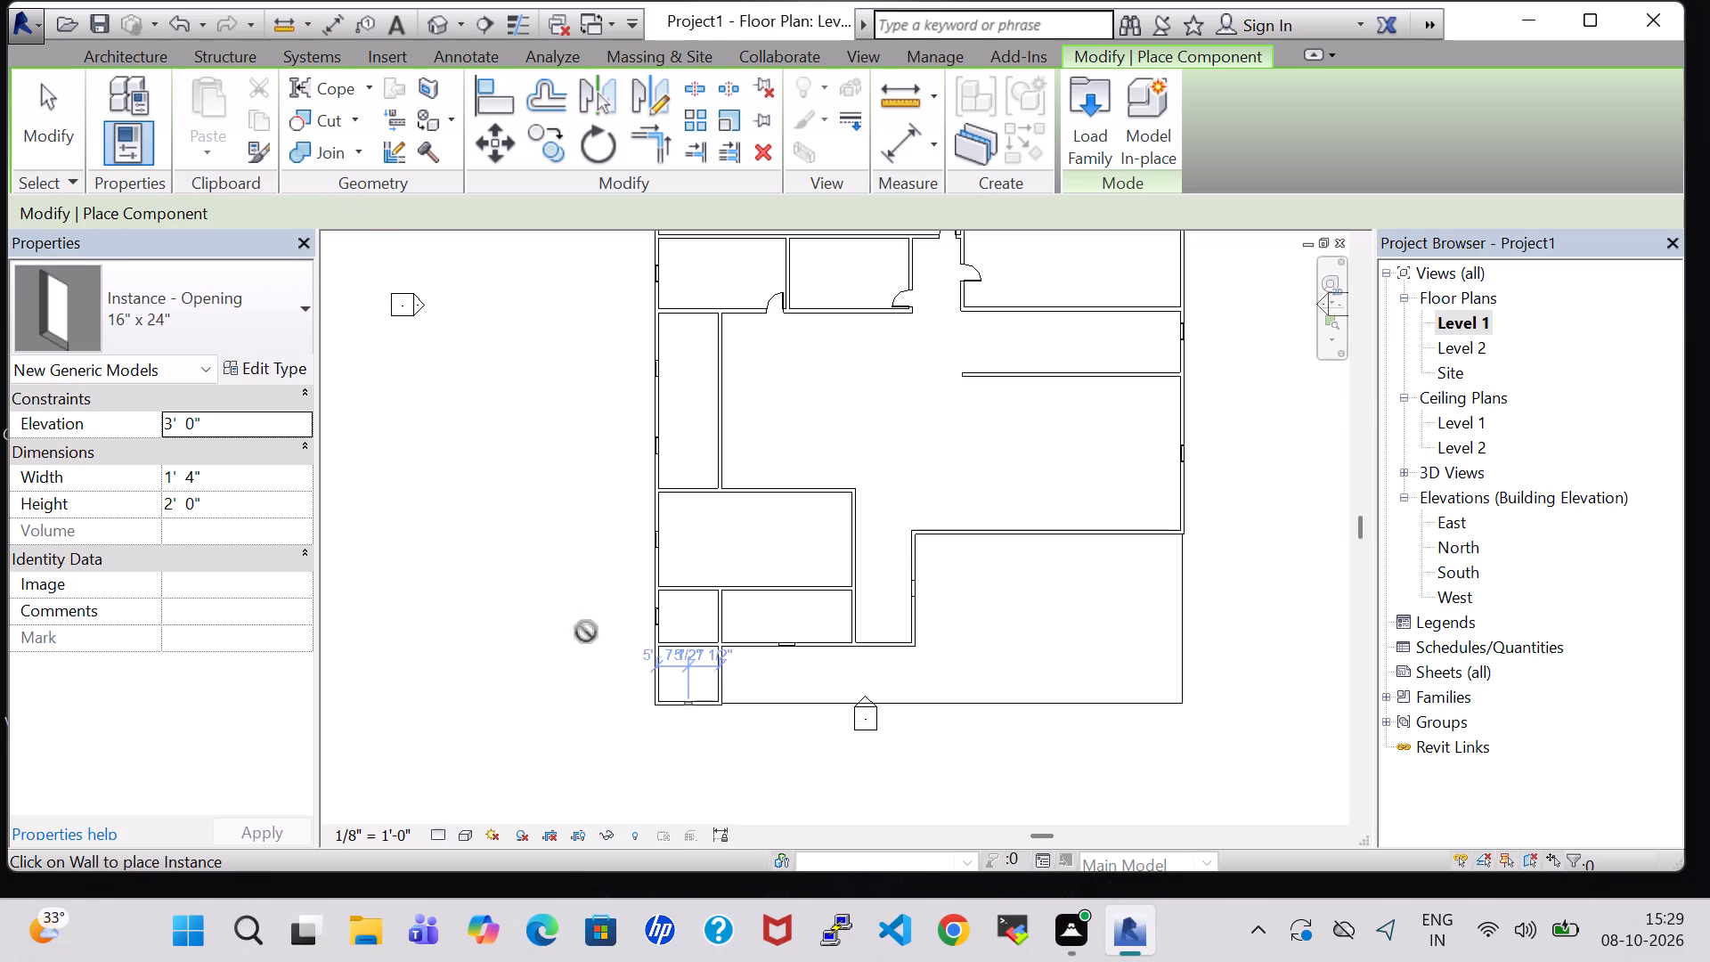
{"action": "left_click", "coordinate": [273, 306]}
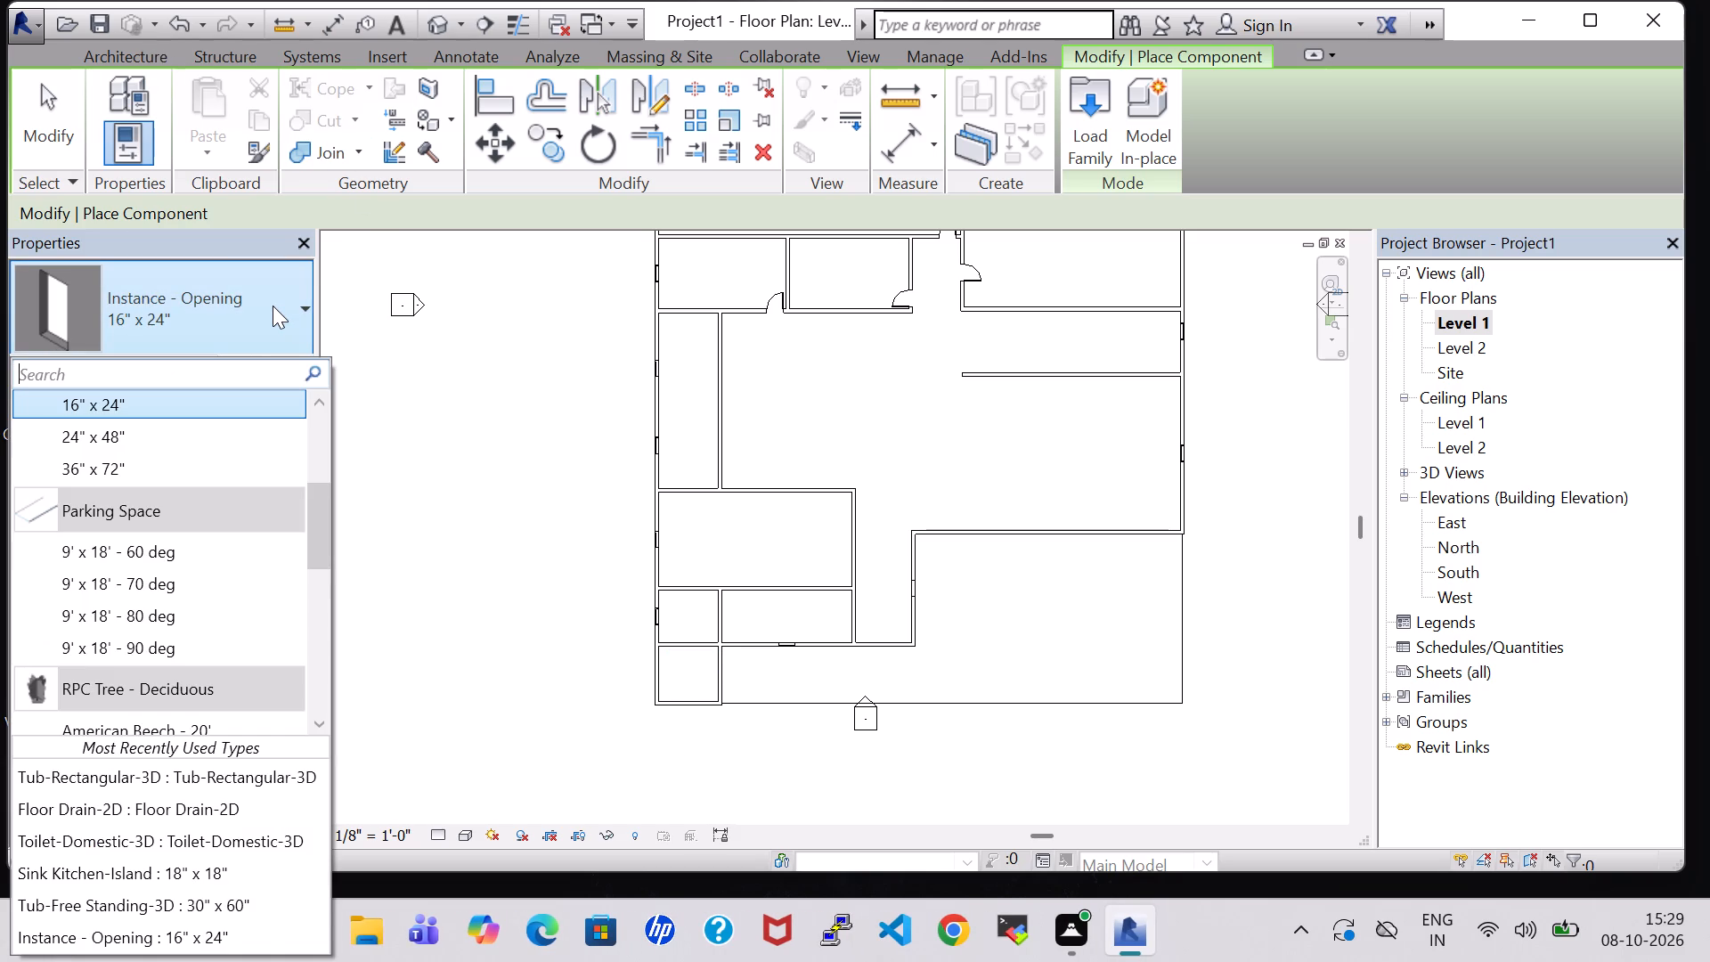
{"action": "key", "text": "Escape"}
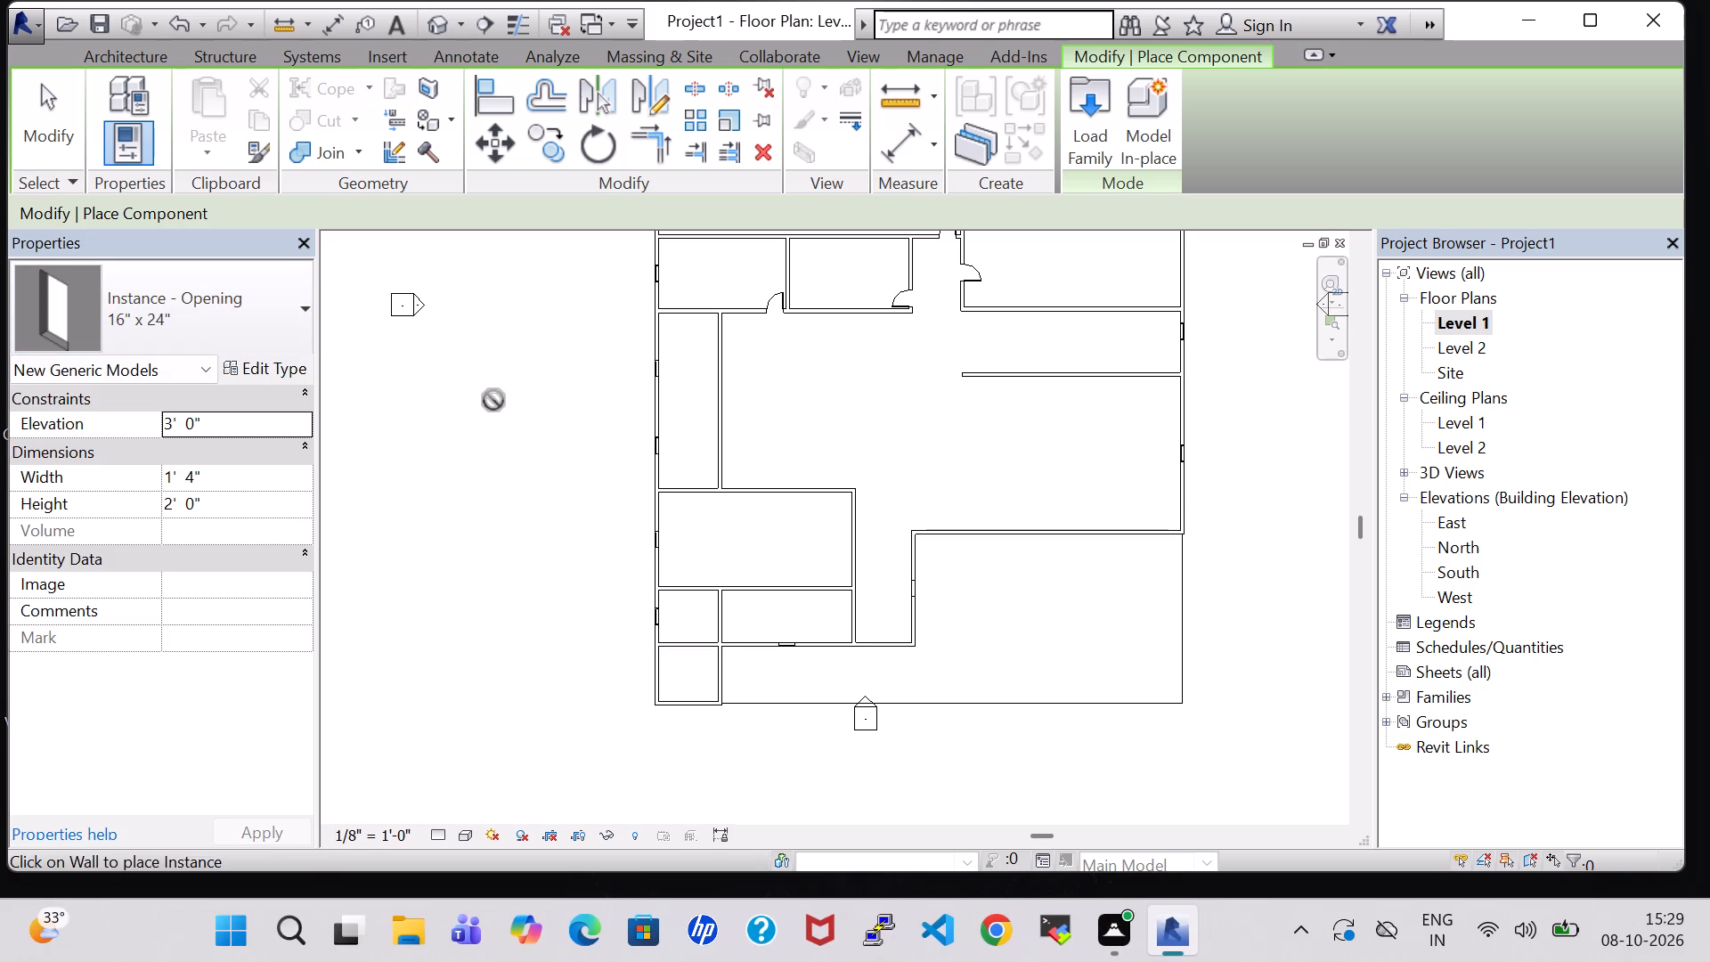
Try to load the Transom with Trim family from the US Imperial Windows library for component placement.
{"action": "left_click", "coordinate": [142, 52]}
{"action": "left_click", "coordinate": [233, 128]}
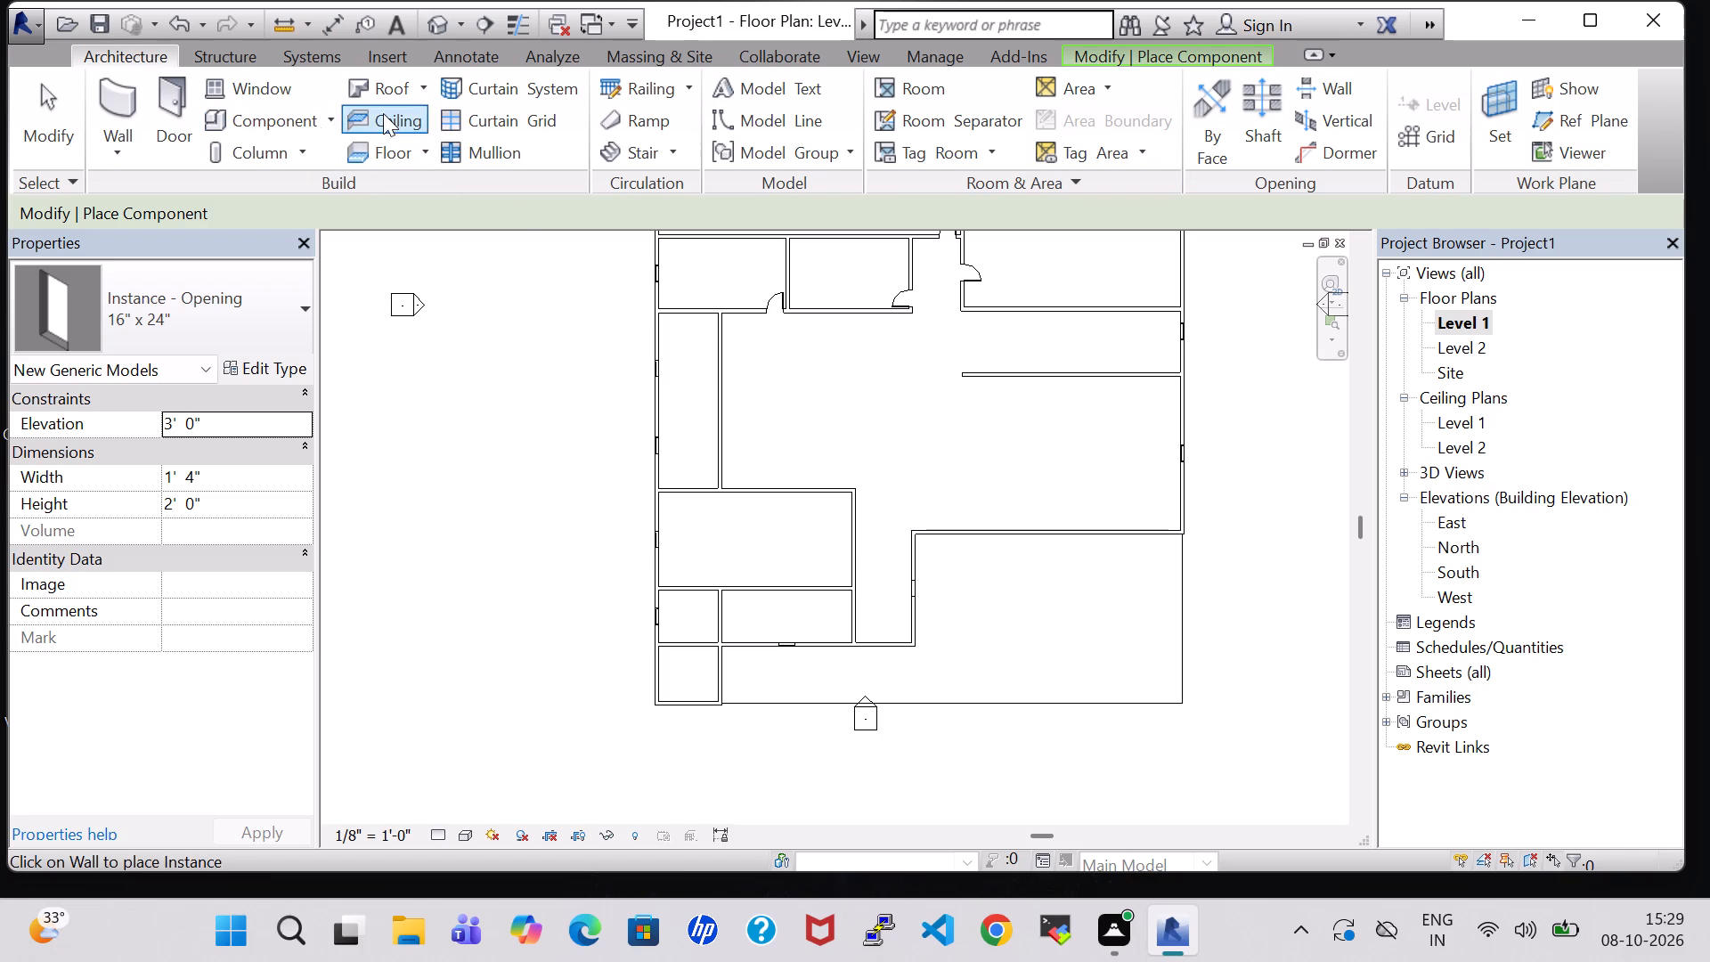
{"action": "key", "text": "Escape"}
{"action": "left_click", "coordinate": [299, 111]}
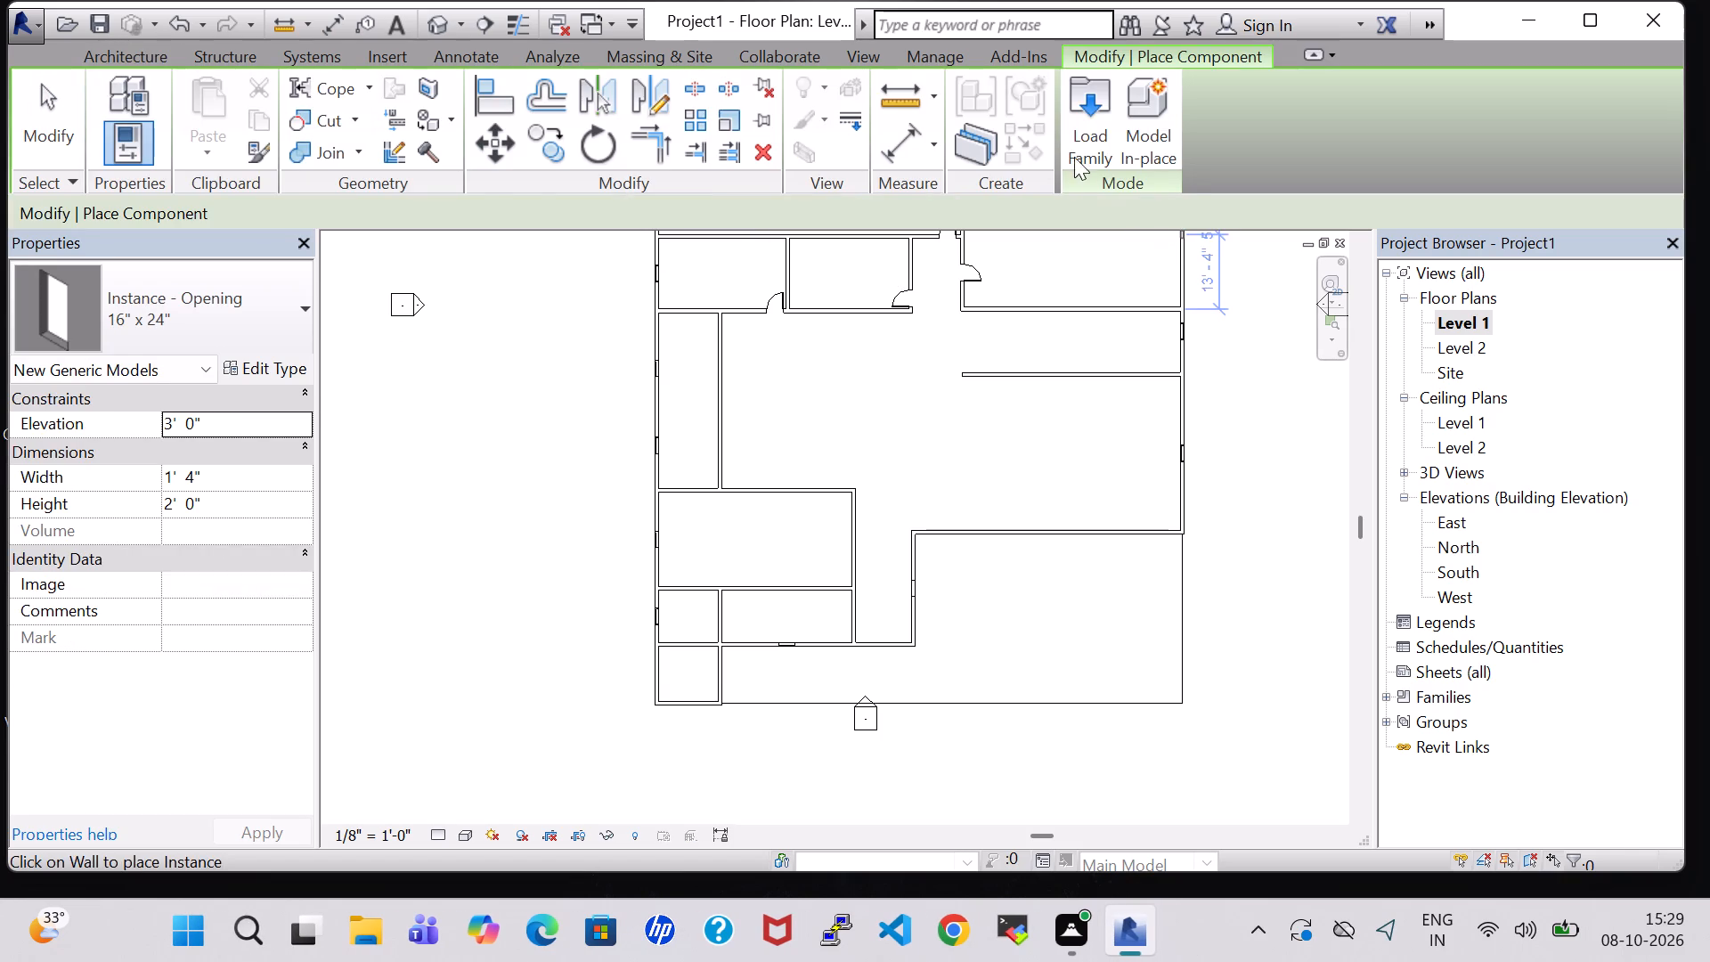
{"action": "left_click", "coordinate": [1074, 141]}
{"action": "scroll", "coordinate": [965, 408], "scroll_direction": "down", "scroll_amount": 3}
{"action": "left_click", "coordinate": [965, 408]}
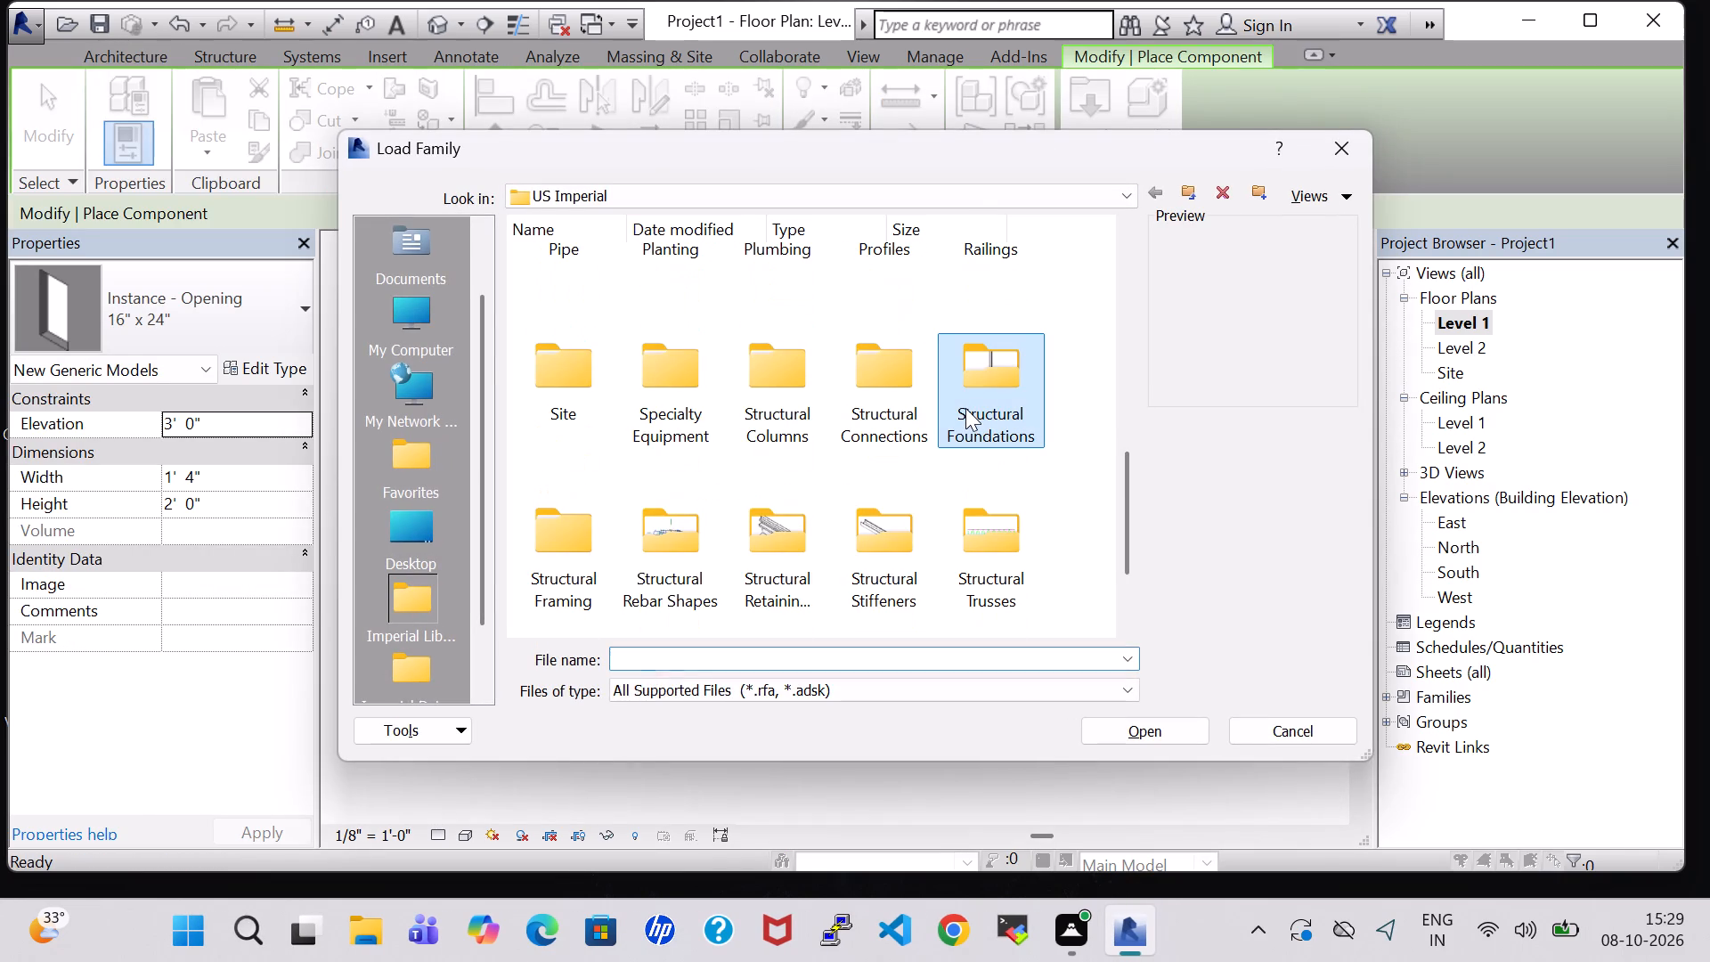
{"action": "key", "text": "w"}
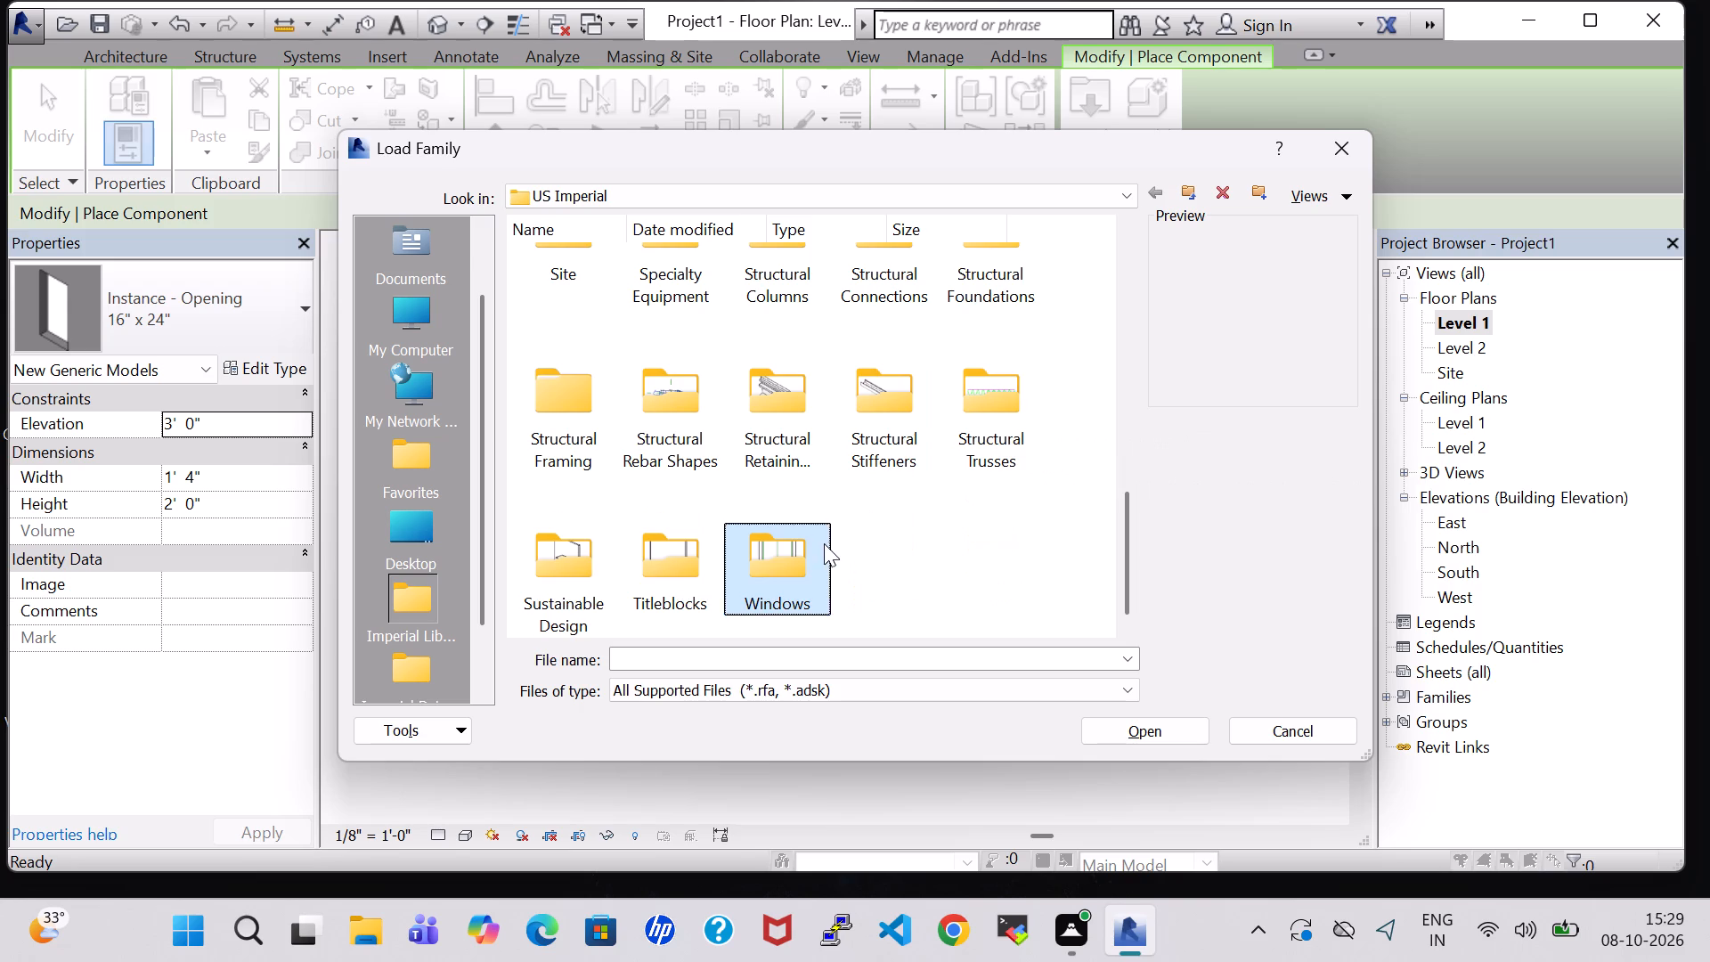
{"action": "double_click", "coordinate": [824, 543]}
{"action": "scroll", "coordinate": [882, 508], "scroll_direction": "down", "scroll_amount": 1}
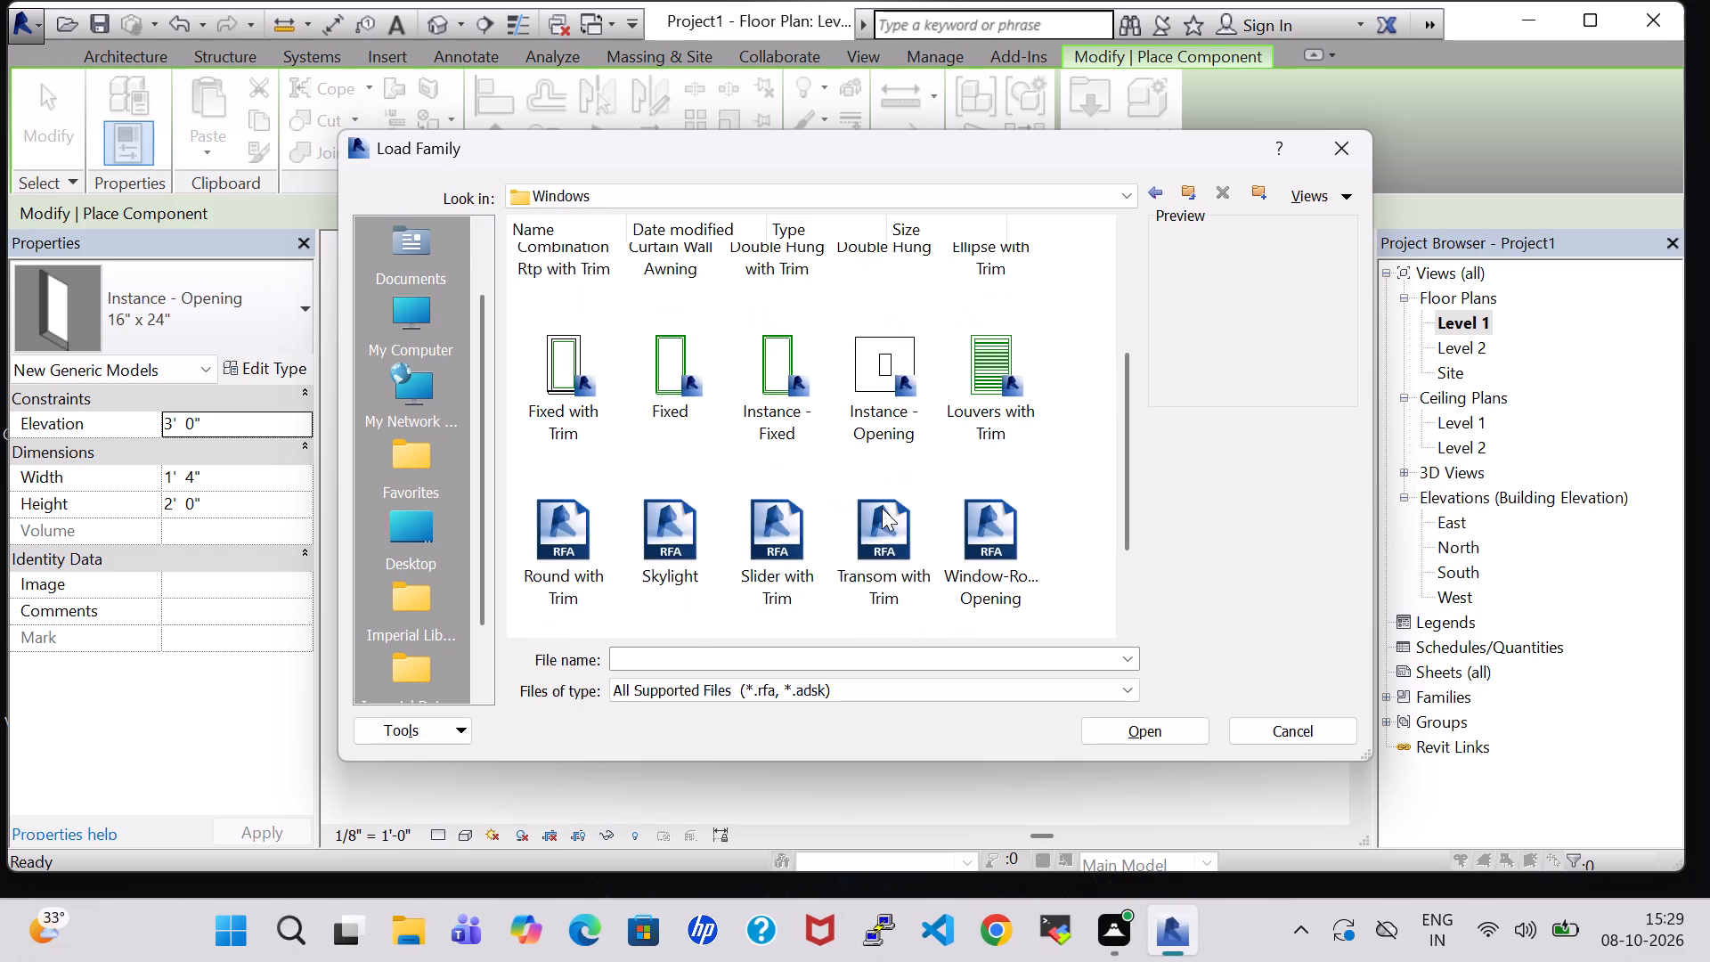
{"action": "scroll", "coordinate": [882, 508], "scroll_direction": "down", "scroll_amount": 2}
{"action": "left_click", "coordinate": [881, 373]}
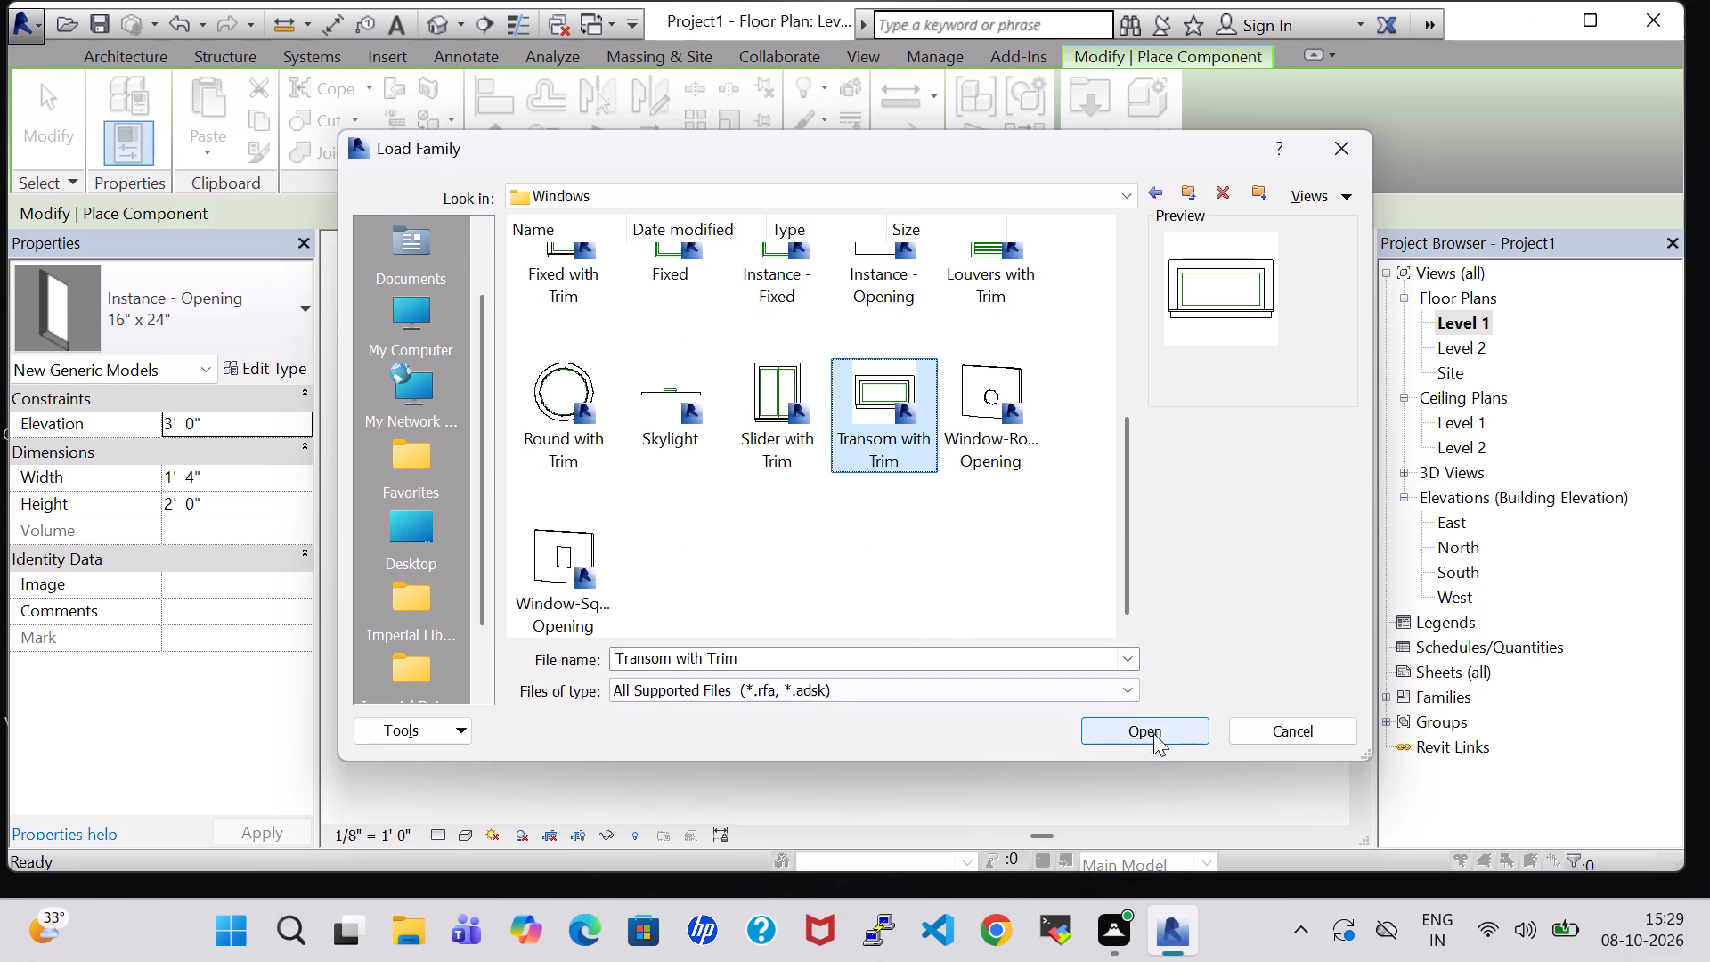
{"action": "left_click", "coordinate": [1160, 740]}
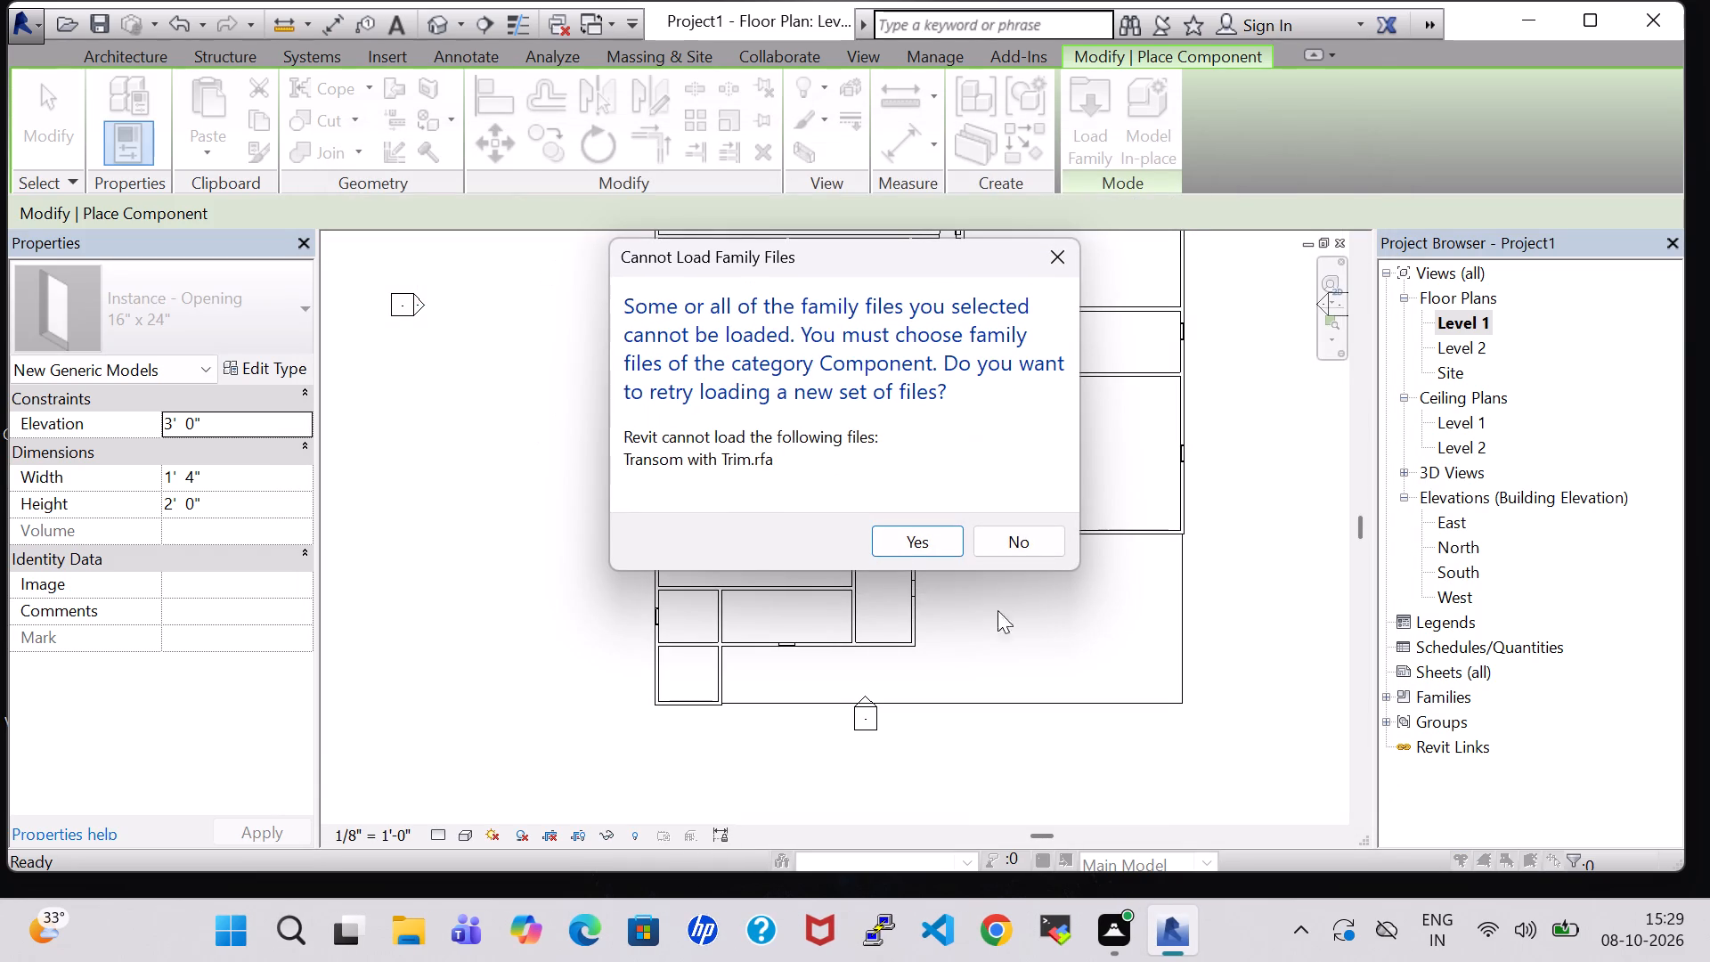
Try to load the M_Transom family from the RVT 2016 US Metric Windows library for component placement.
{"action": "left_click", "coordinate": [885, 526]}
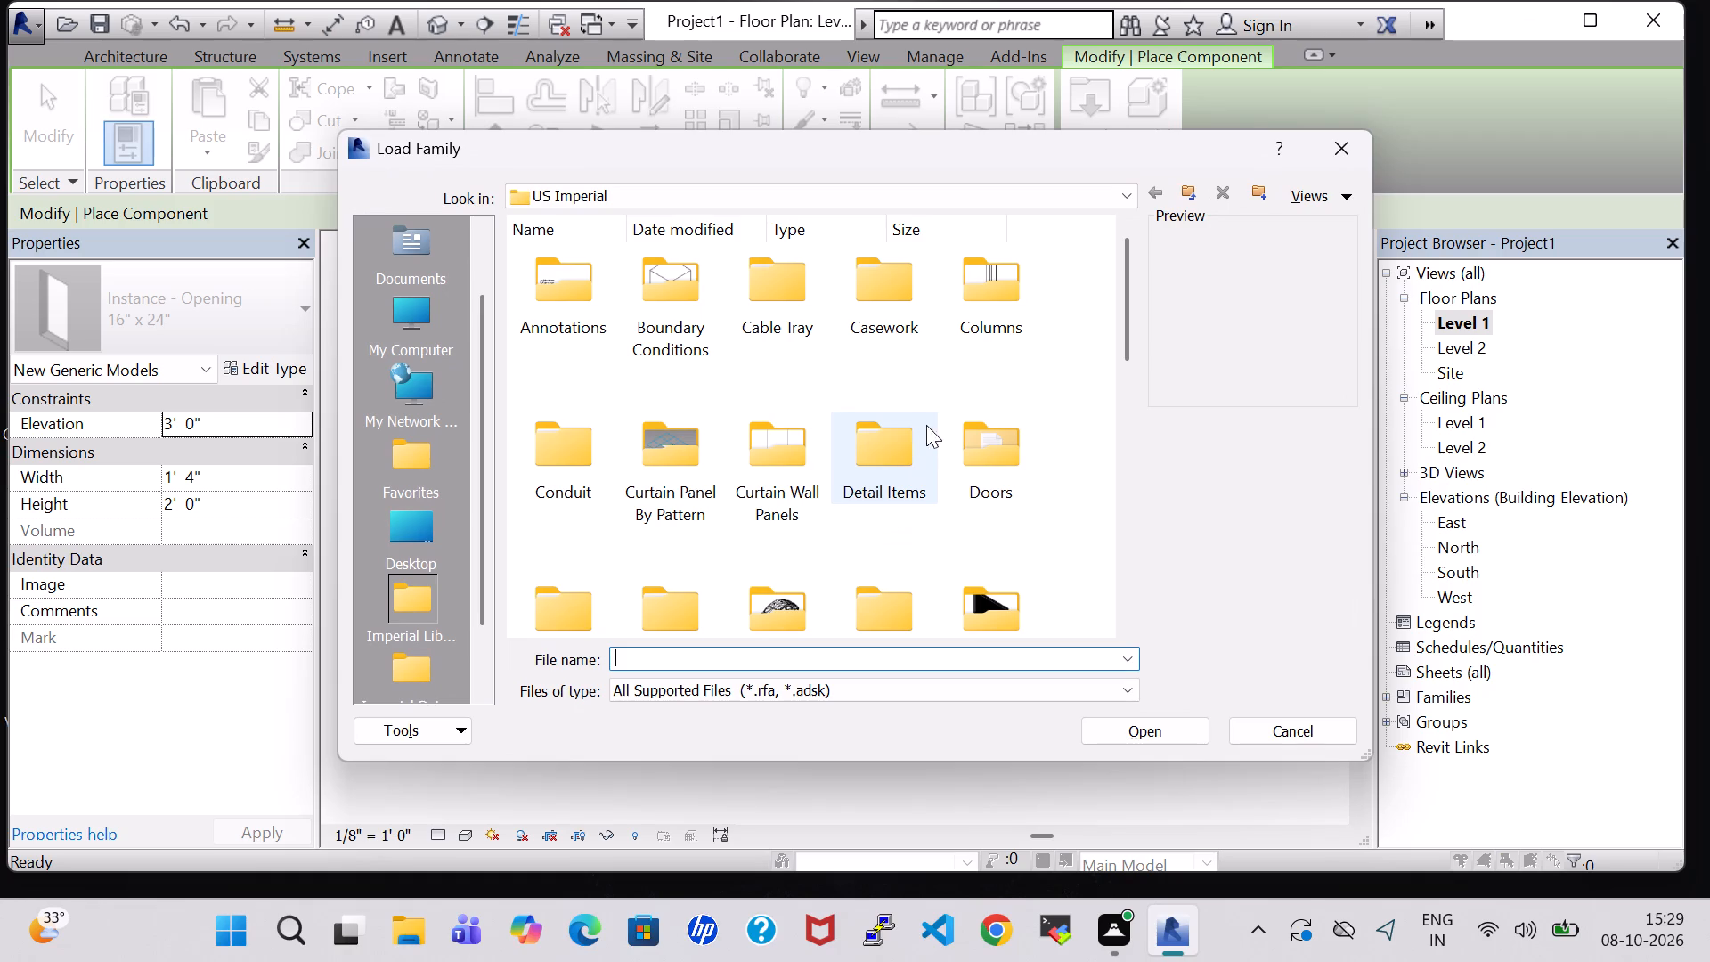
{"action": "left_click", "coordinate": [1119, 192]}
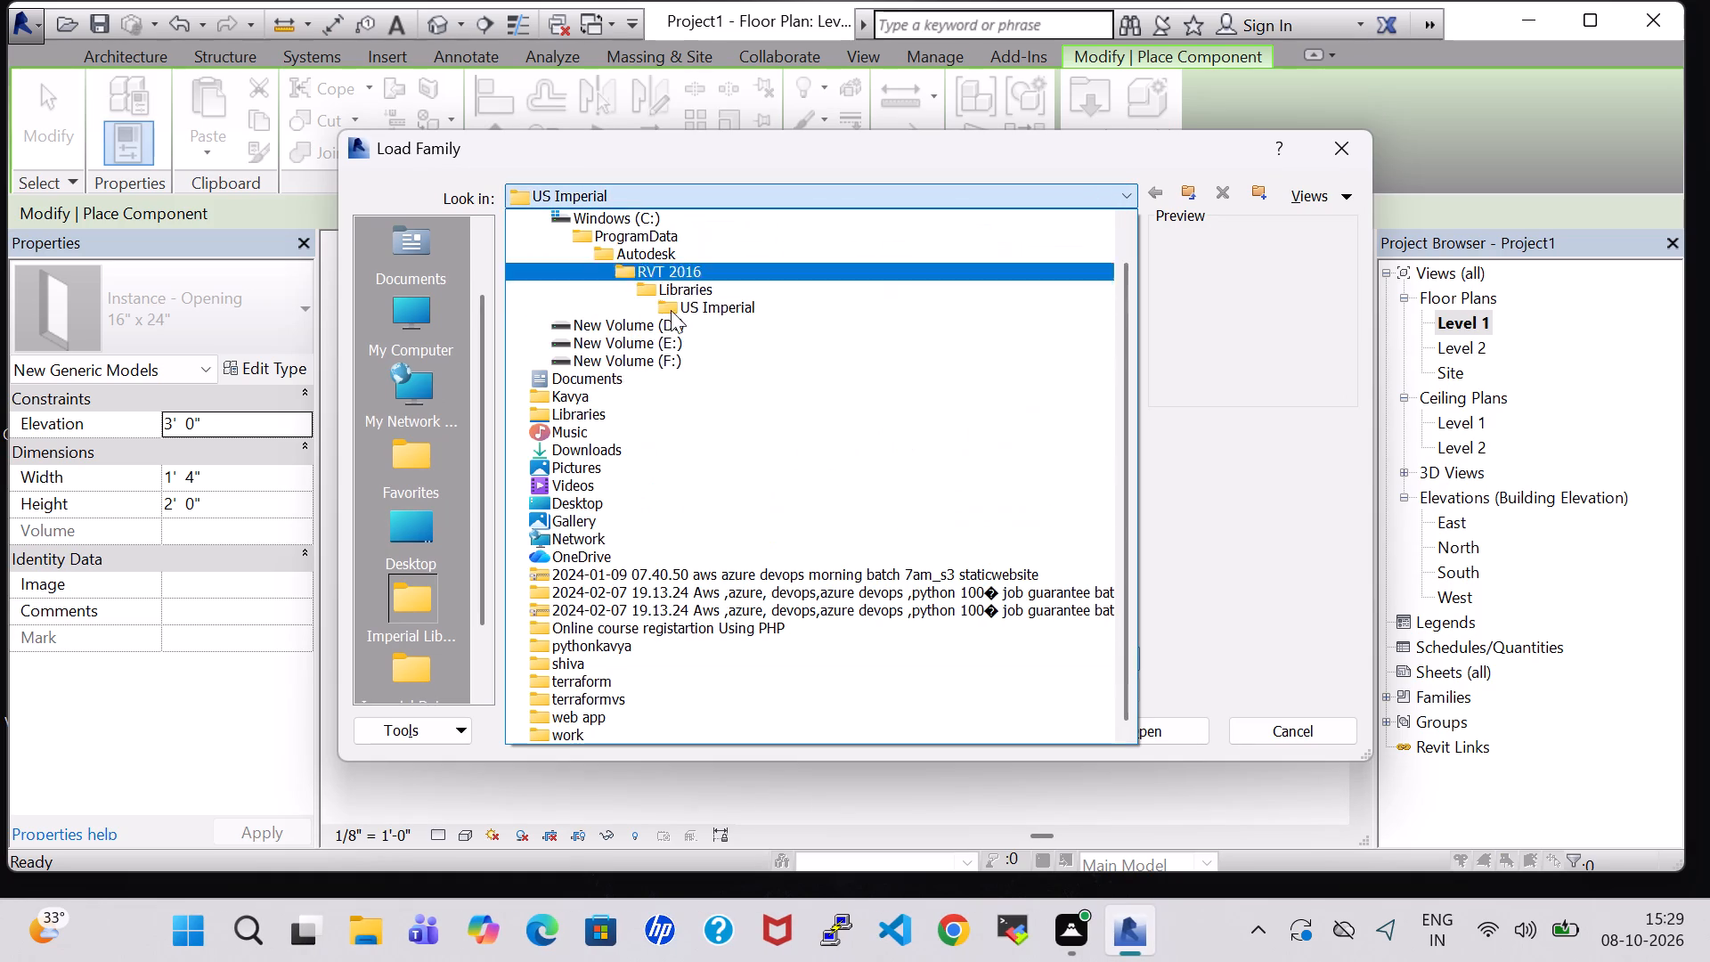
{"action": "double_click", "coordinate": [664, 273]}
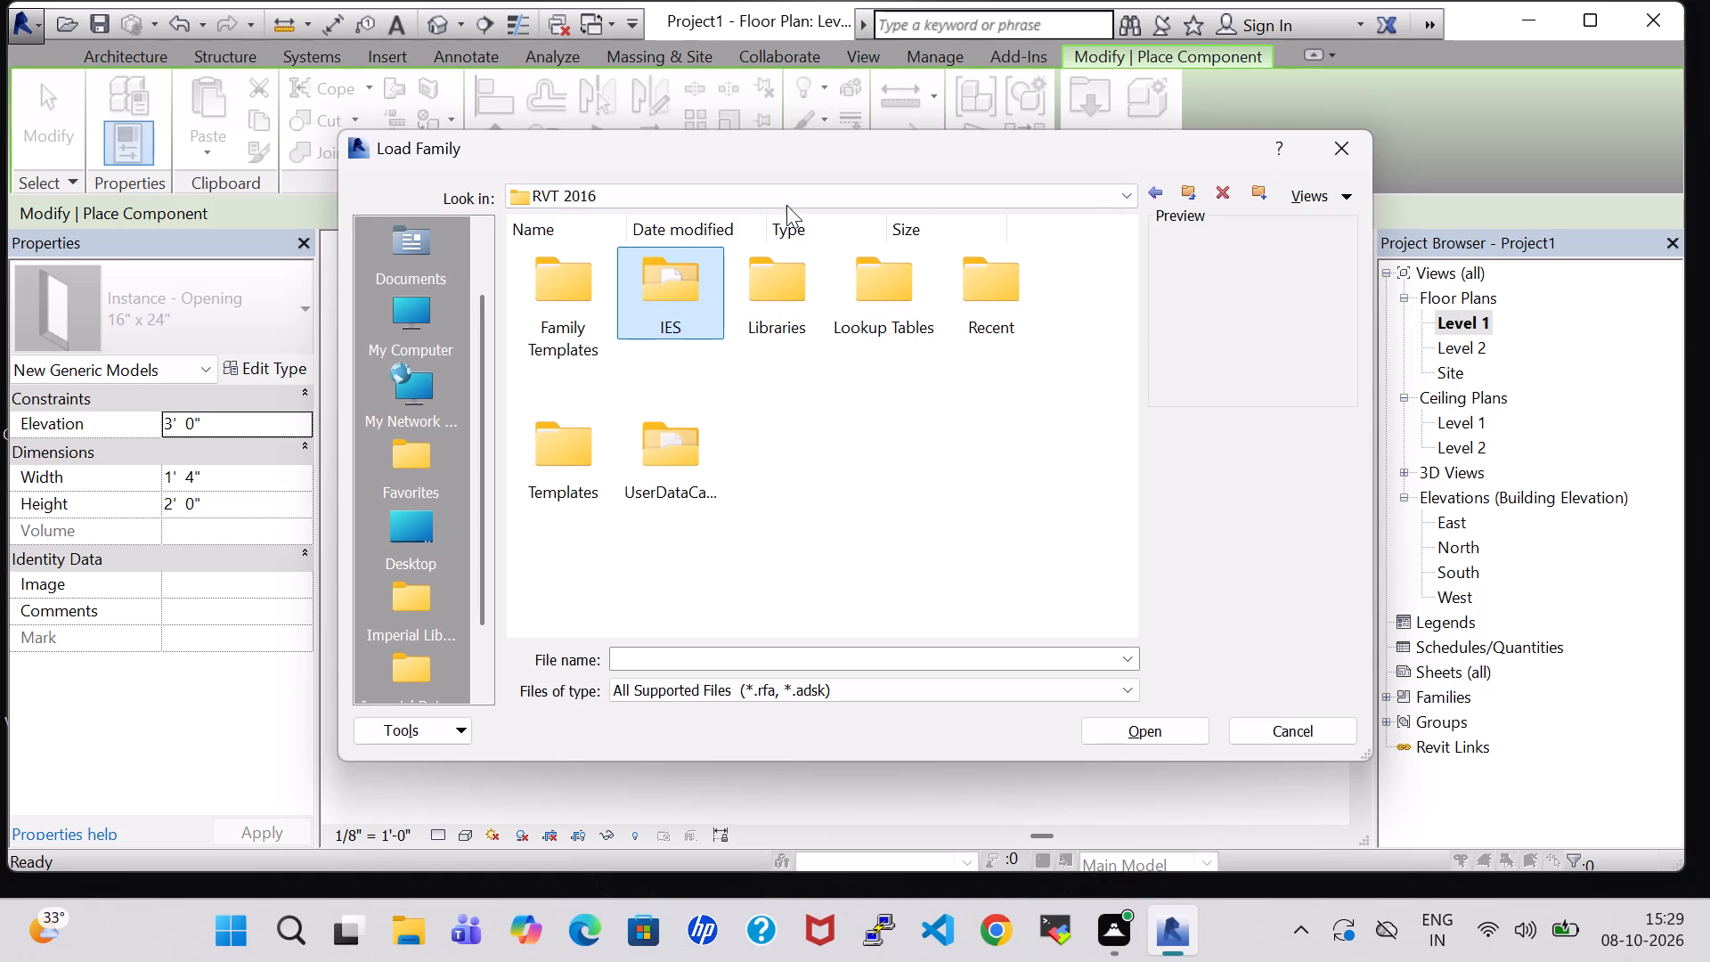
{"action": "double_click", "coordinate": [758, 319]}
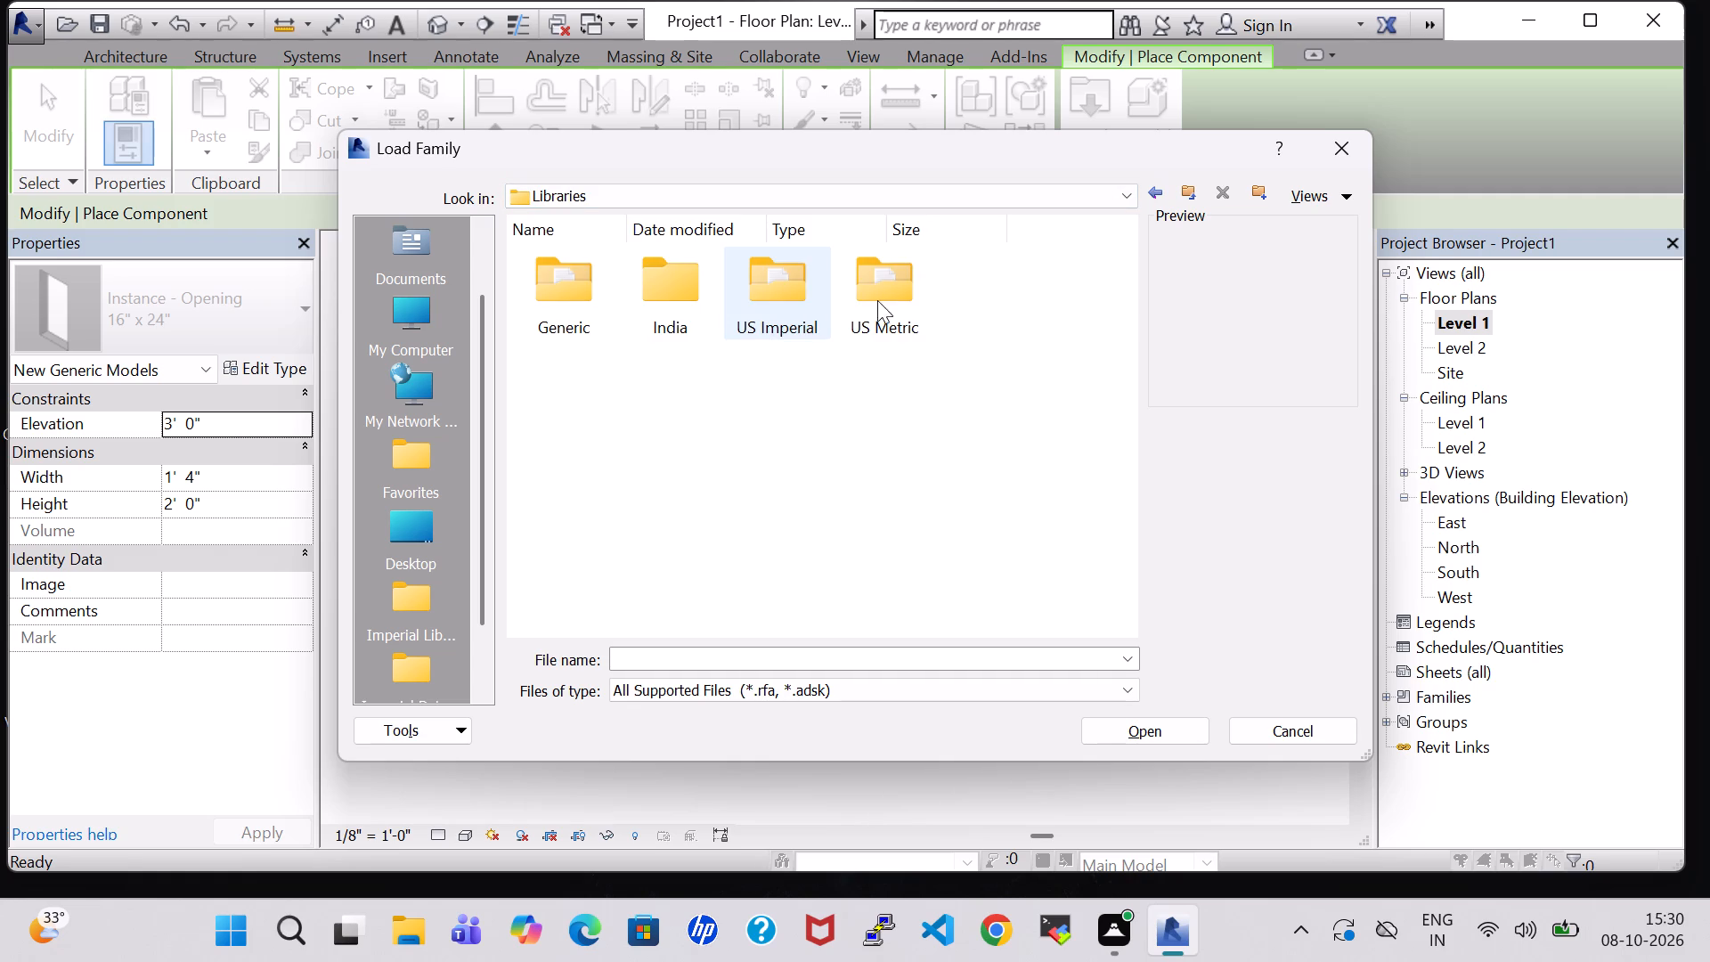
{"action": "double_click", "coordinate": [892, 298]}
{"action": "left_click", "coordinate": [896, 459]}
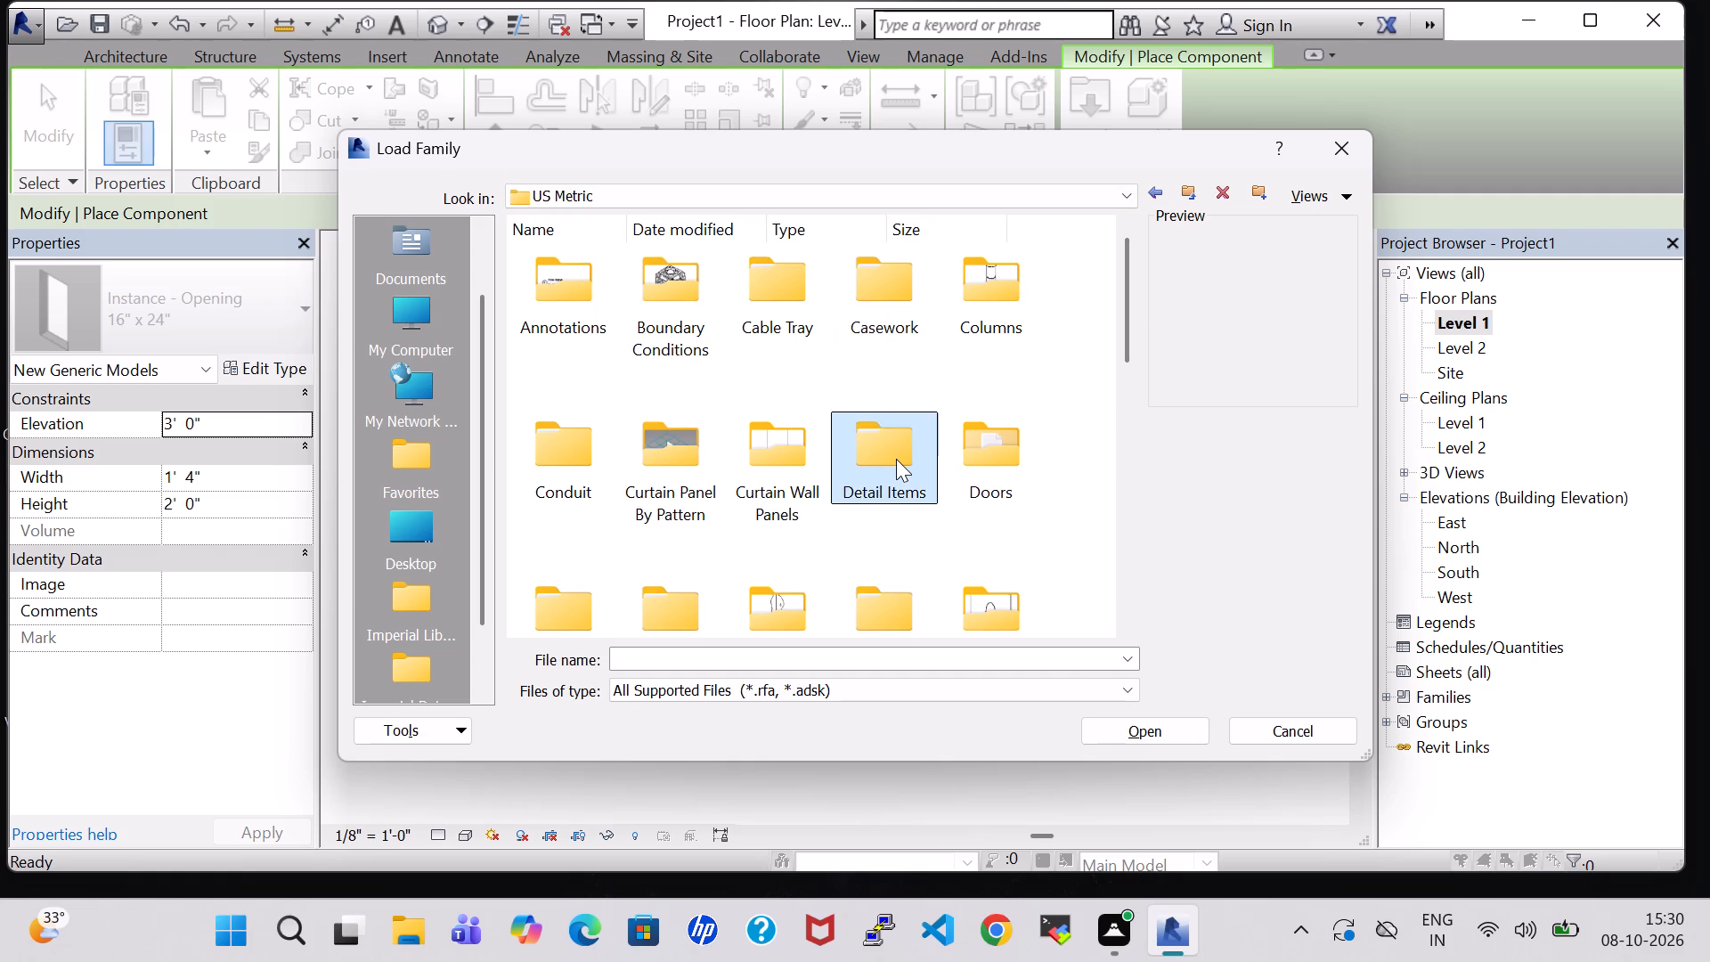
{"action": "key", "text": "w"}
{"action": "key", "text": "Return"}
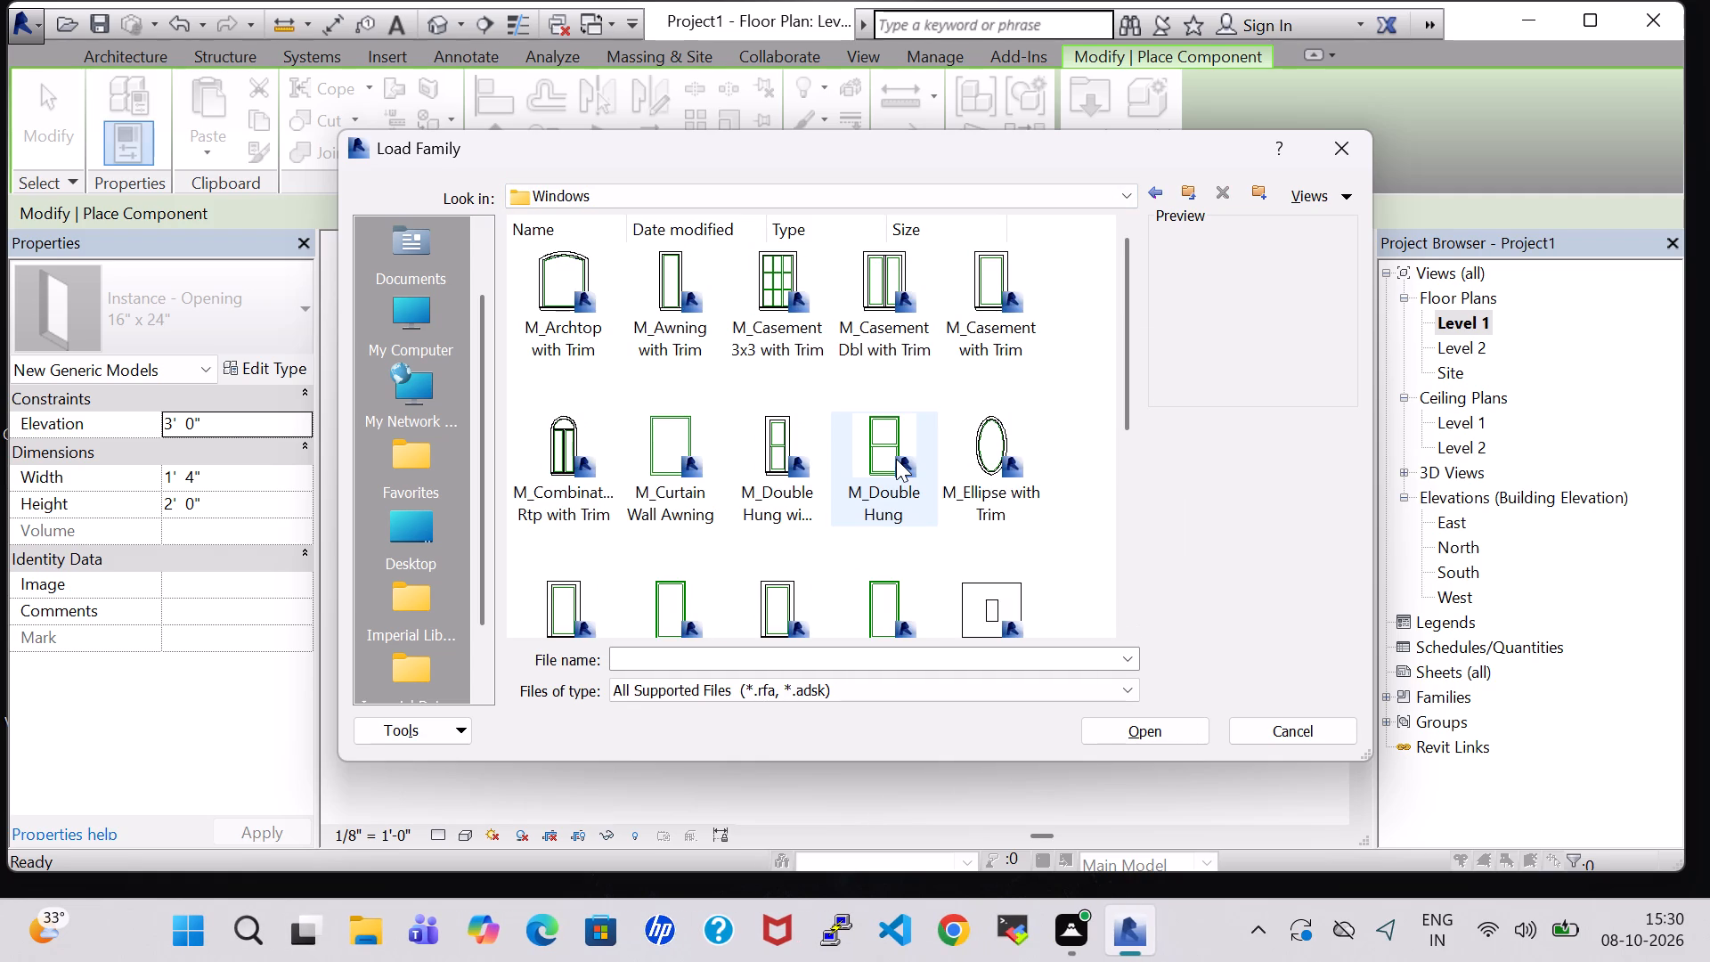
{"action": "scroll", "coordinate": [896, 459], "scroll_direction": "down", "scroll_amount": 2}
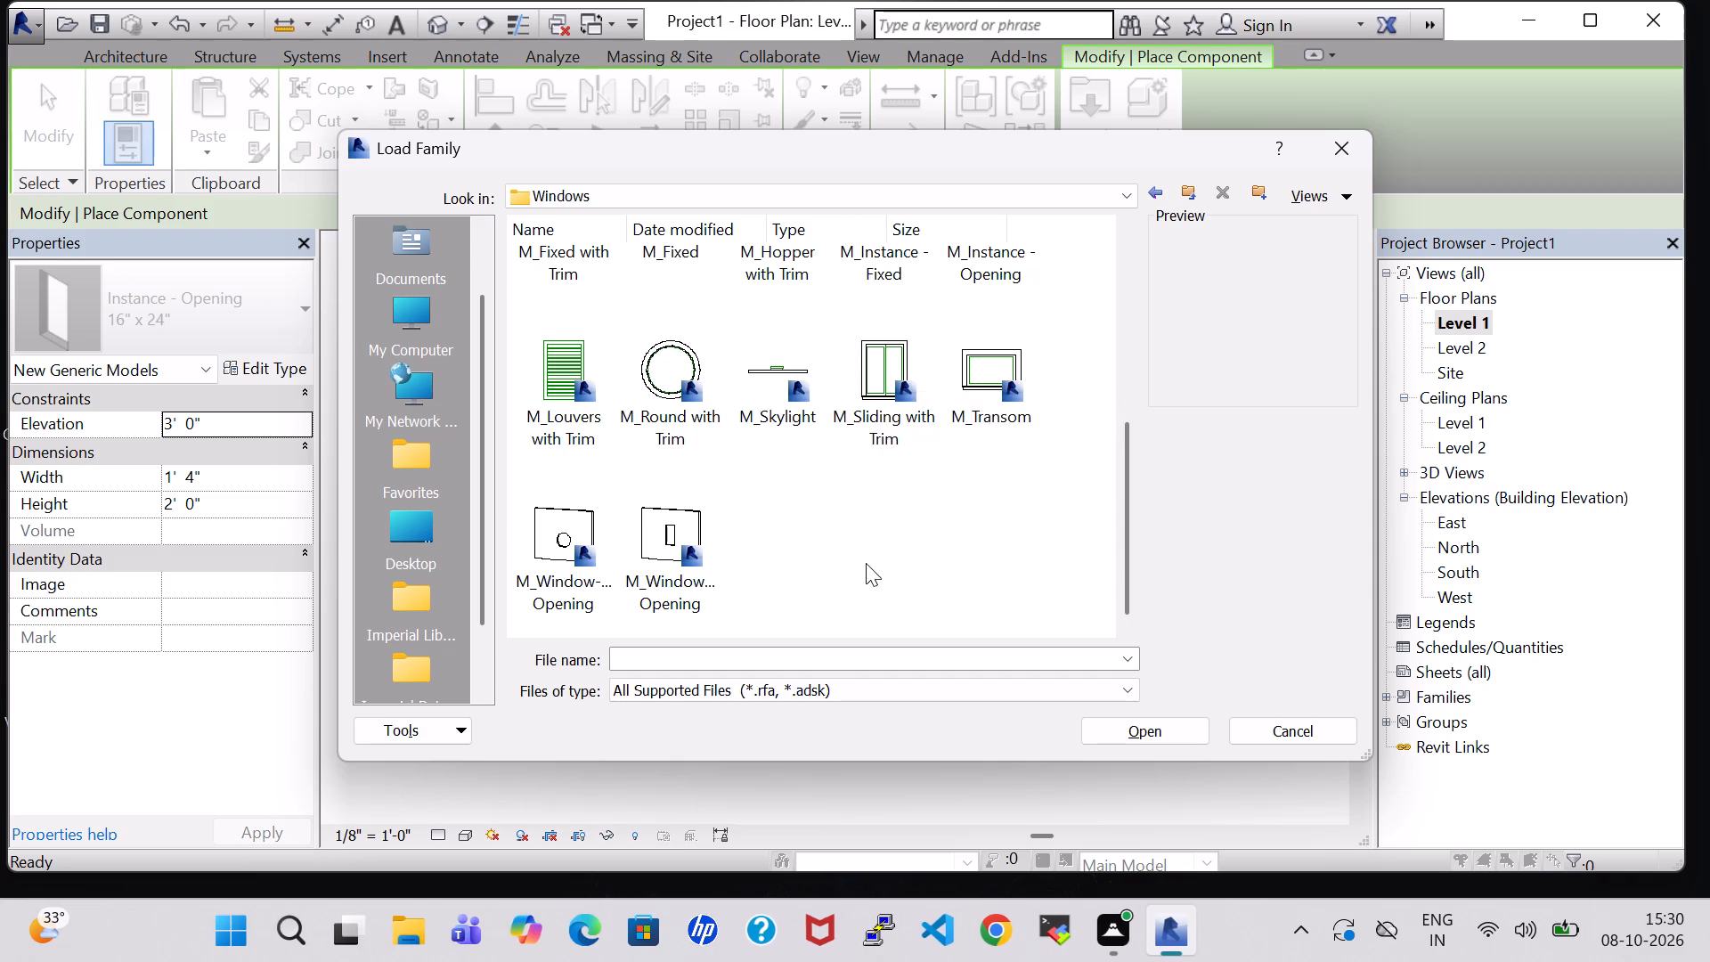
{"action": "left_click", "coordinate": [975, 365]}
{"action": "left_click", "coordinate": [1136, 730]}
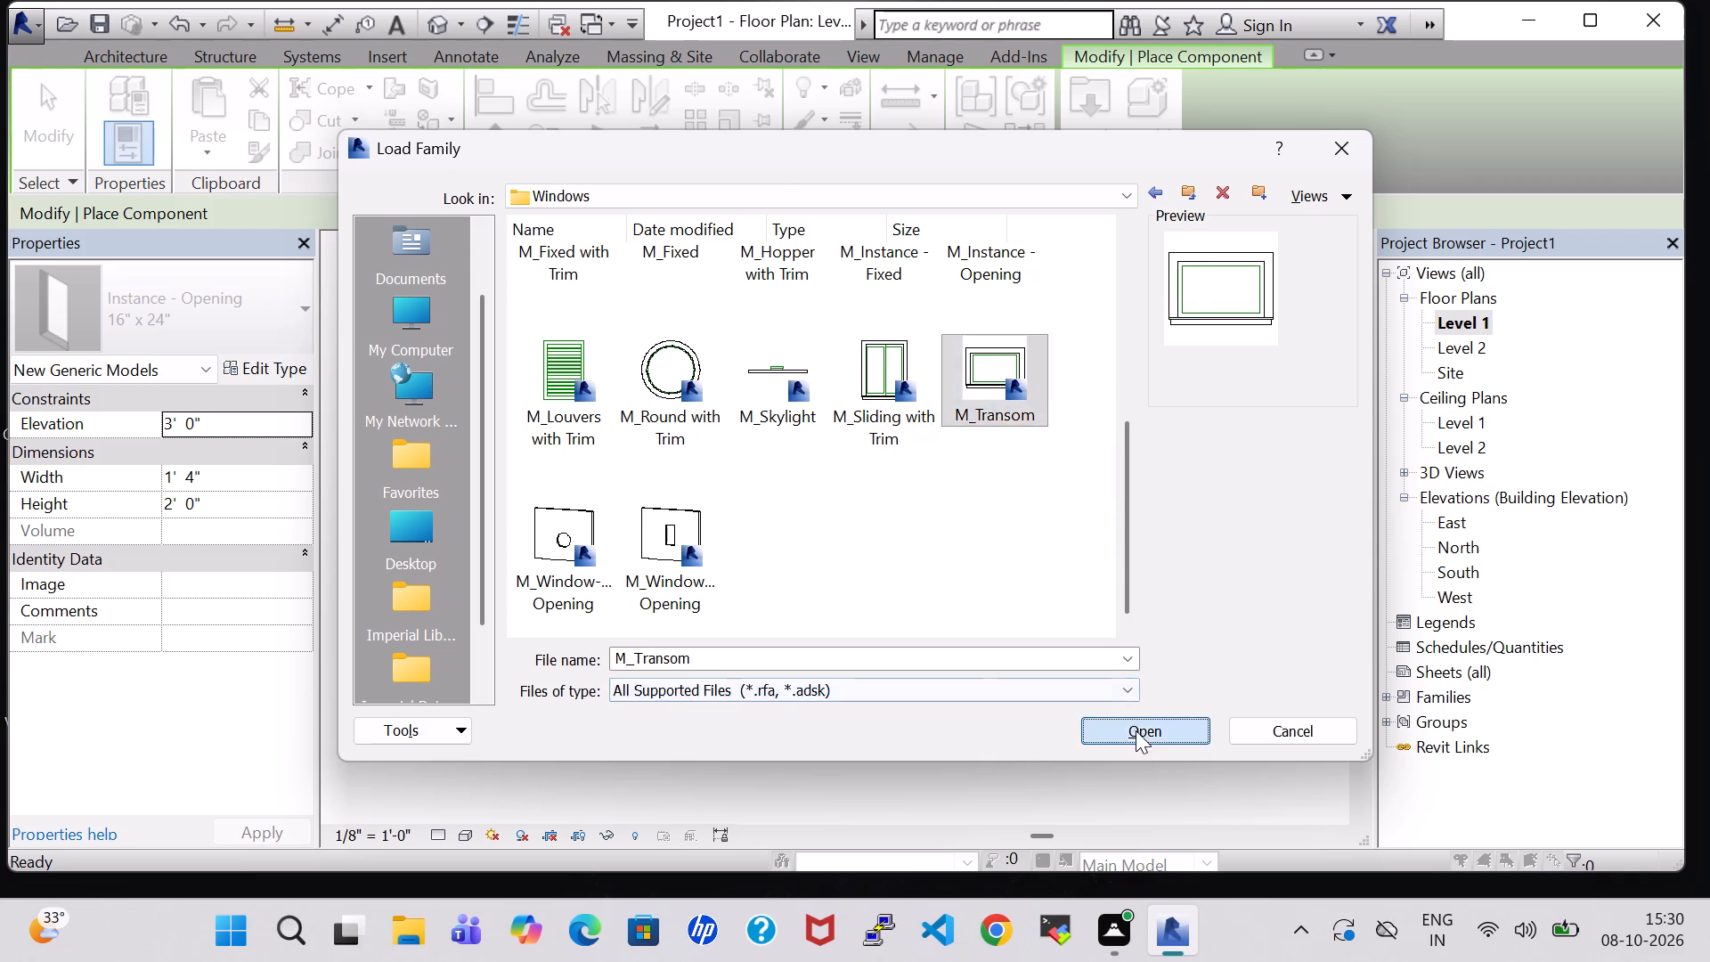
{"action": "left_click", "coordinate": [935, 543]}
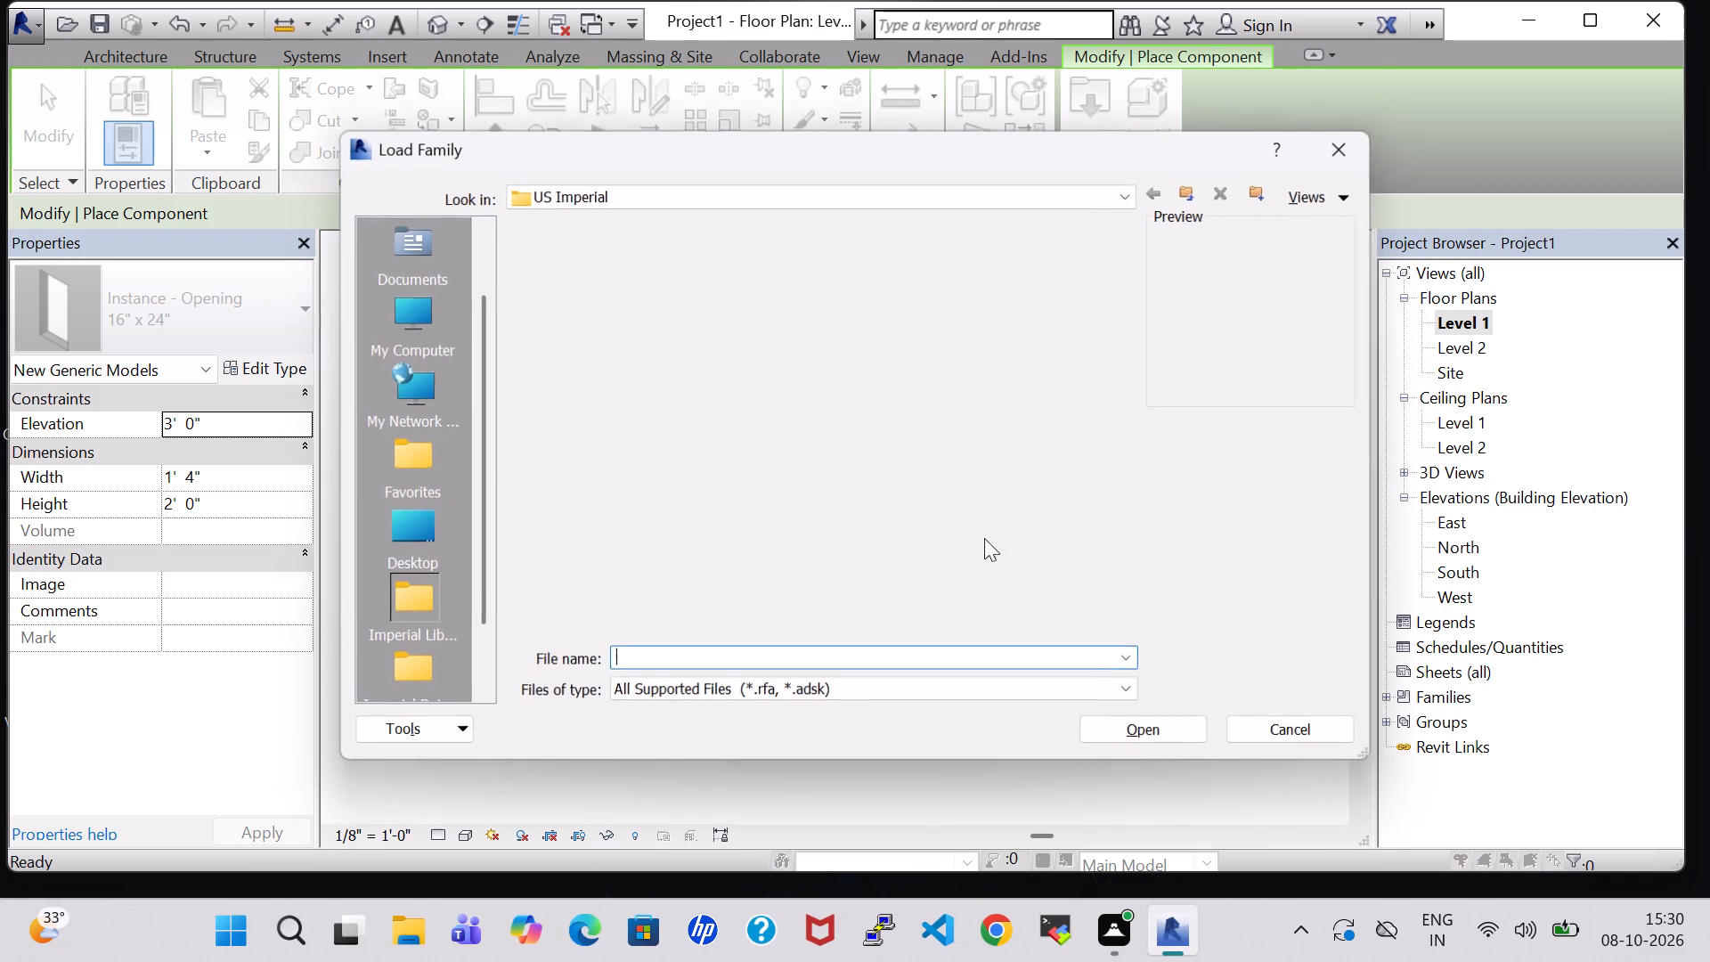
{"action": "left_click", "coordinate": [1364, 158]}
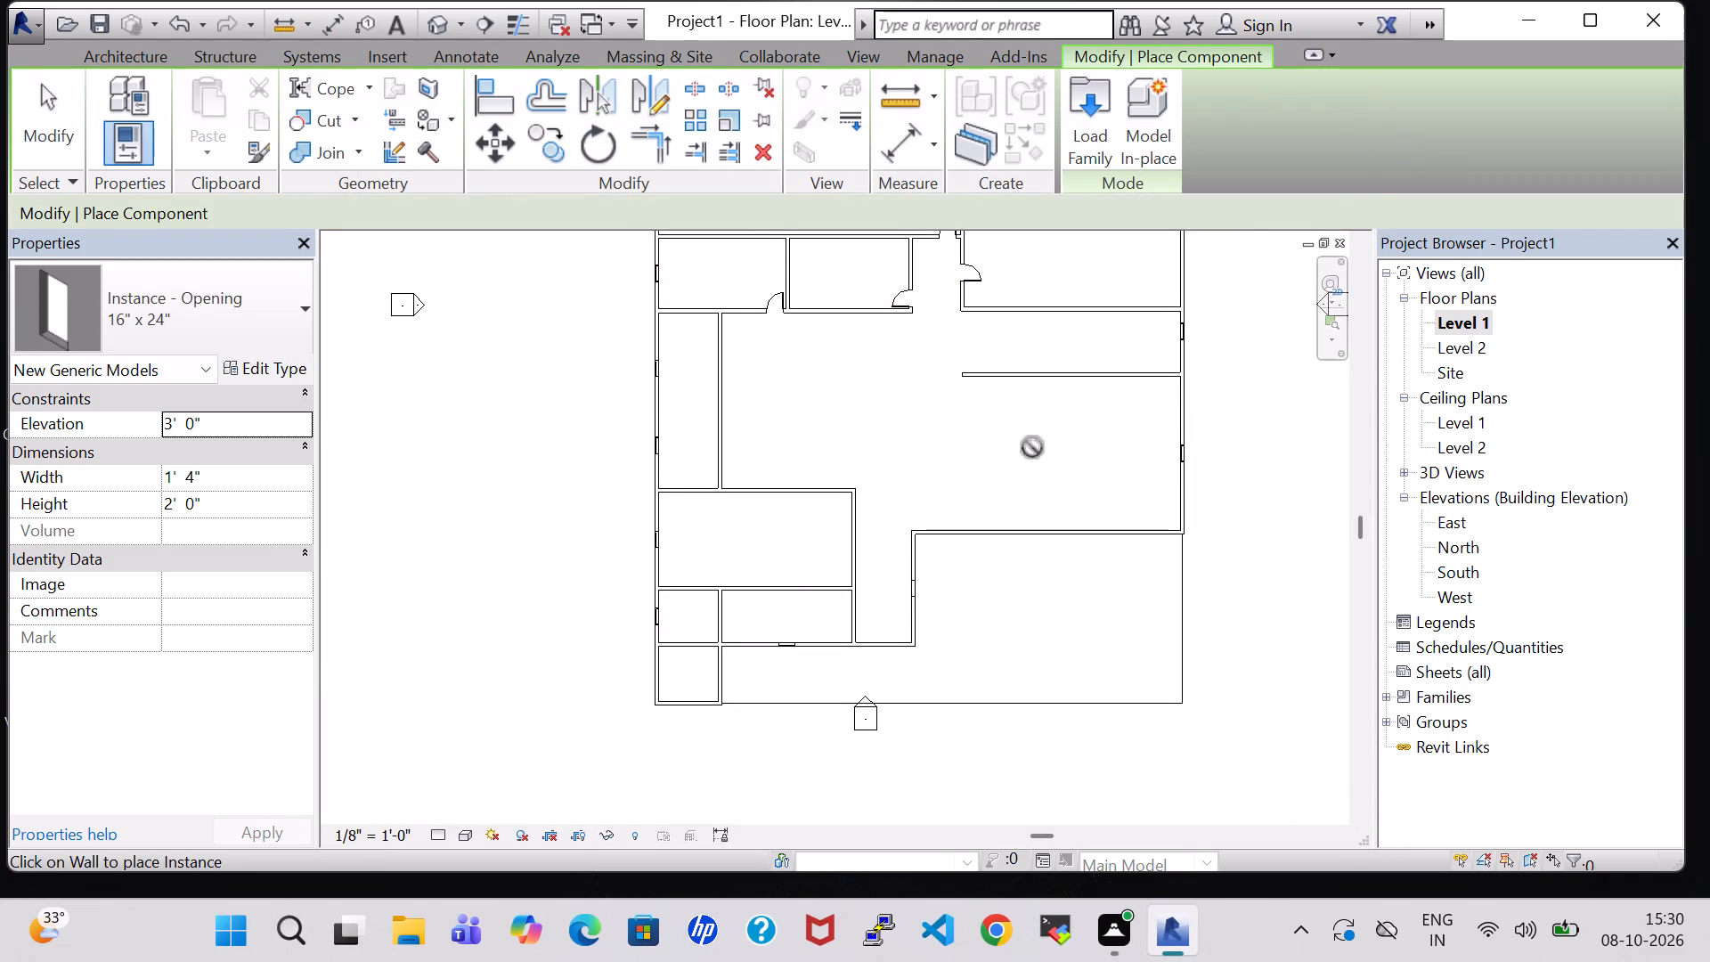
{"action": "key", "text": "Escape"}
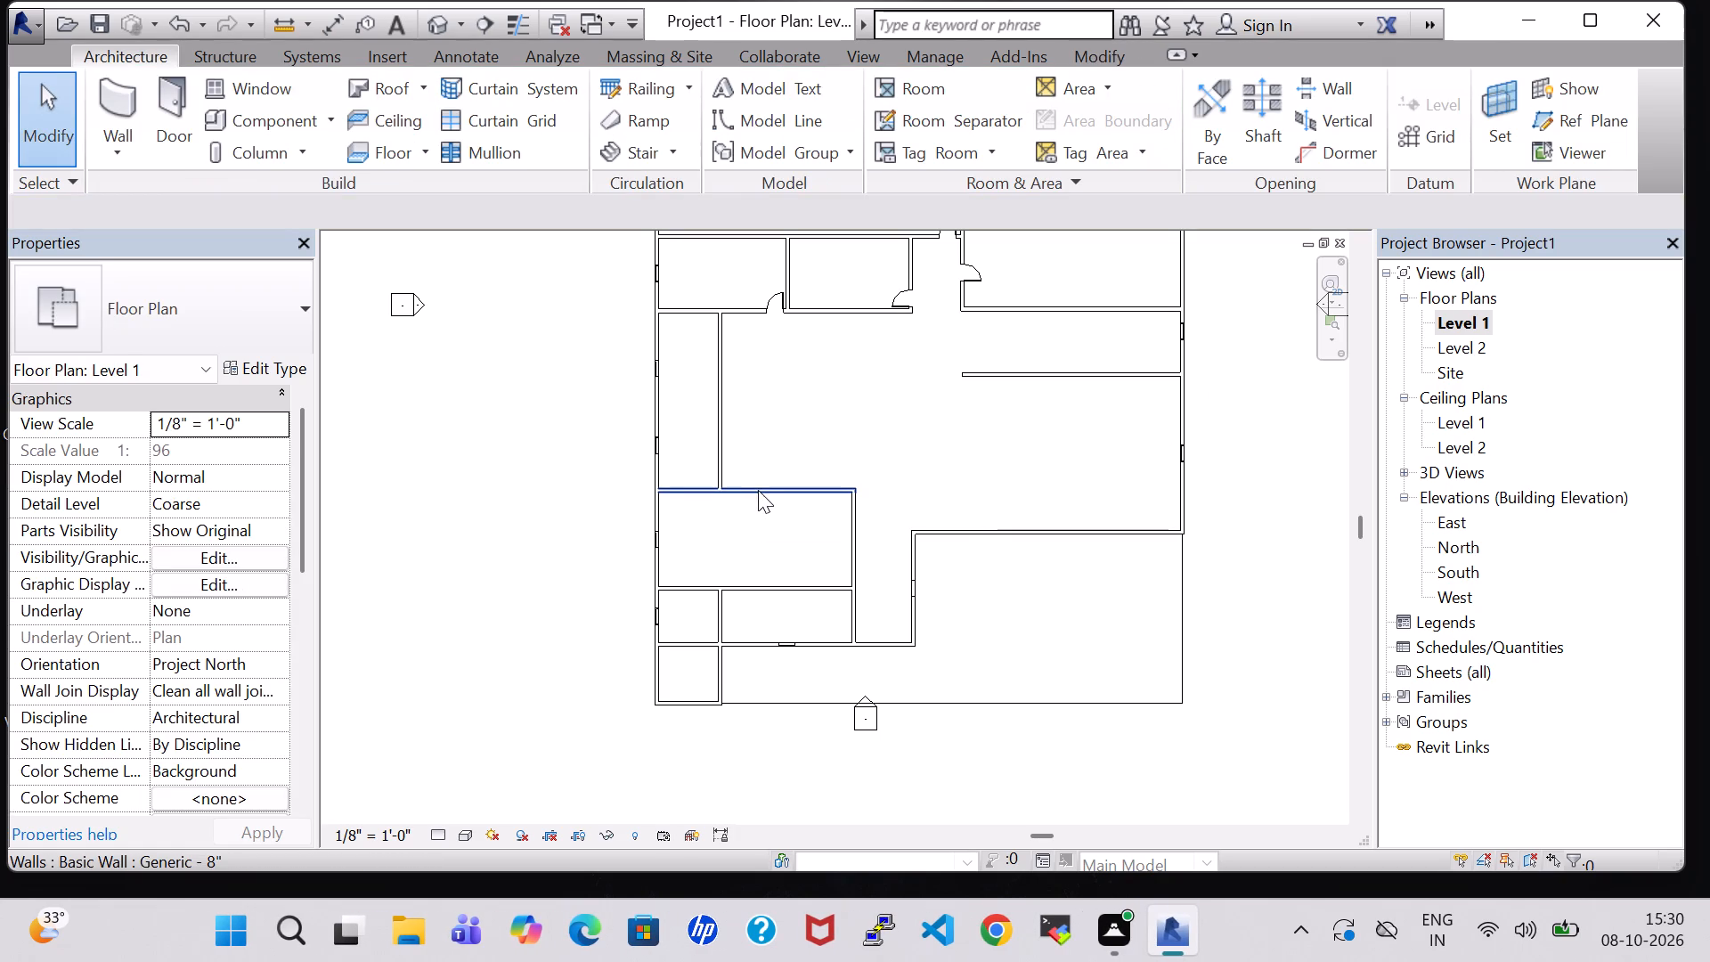
Delete the Fixed 36" x 48" window in the west wall of the small room directly south of the northwest room.
{"action": "middle_click_drag", "start_coordinate": [758, 437], "coordinate": [797, 644]}
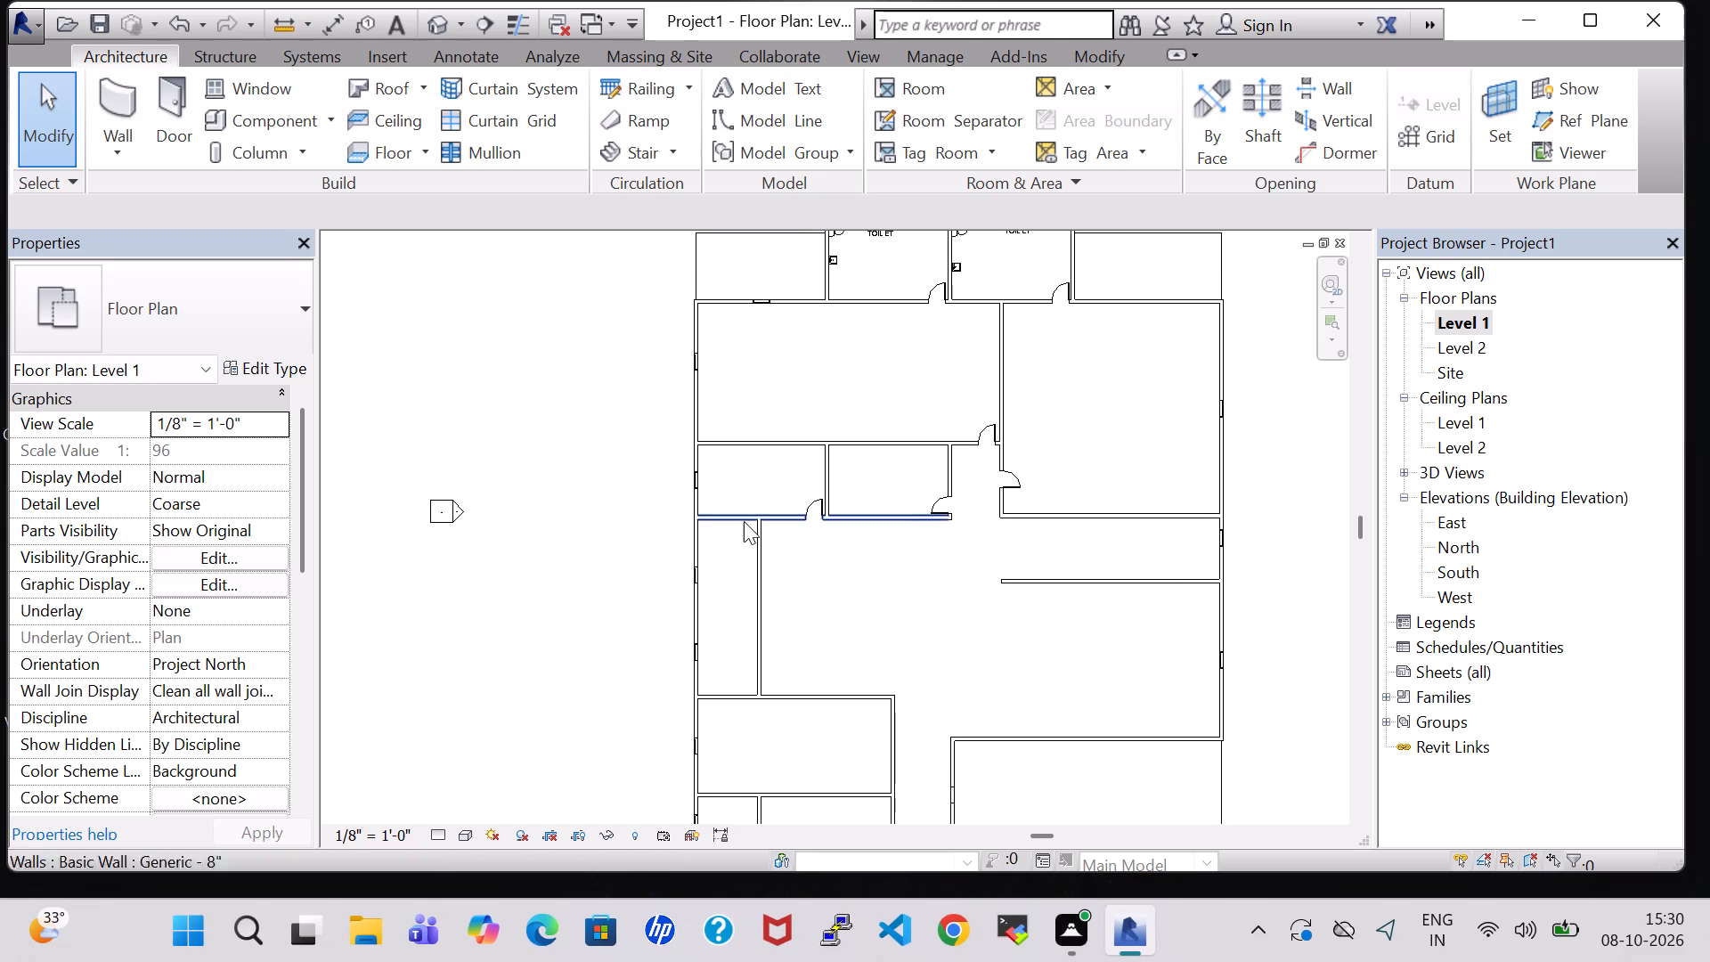
{"action": "left_click", "coordinate": [696, 481]}
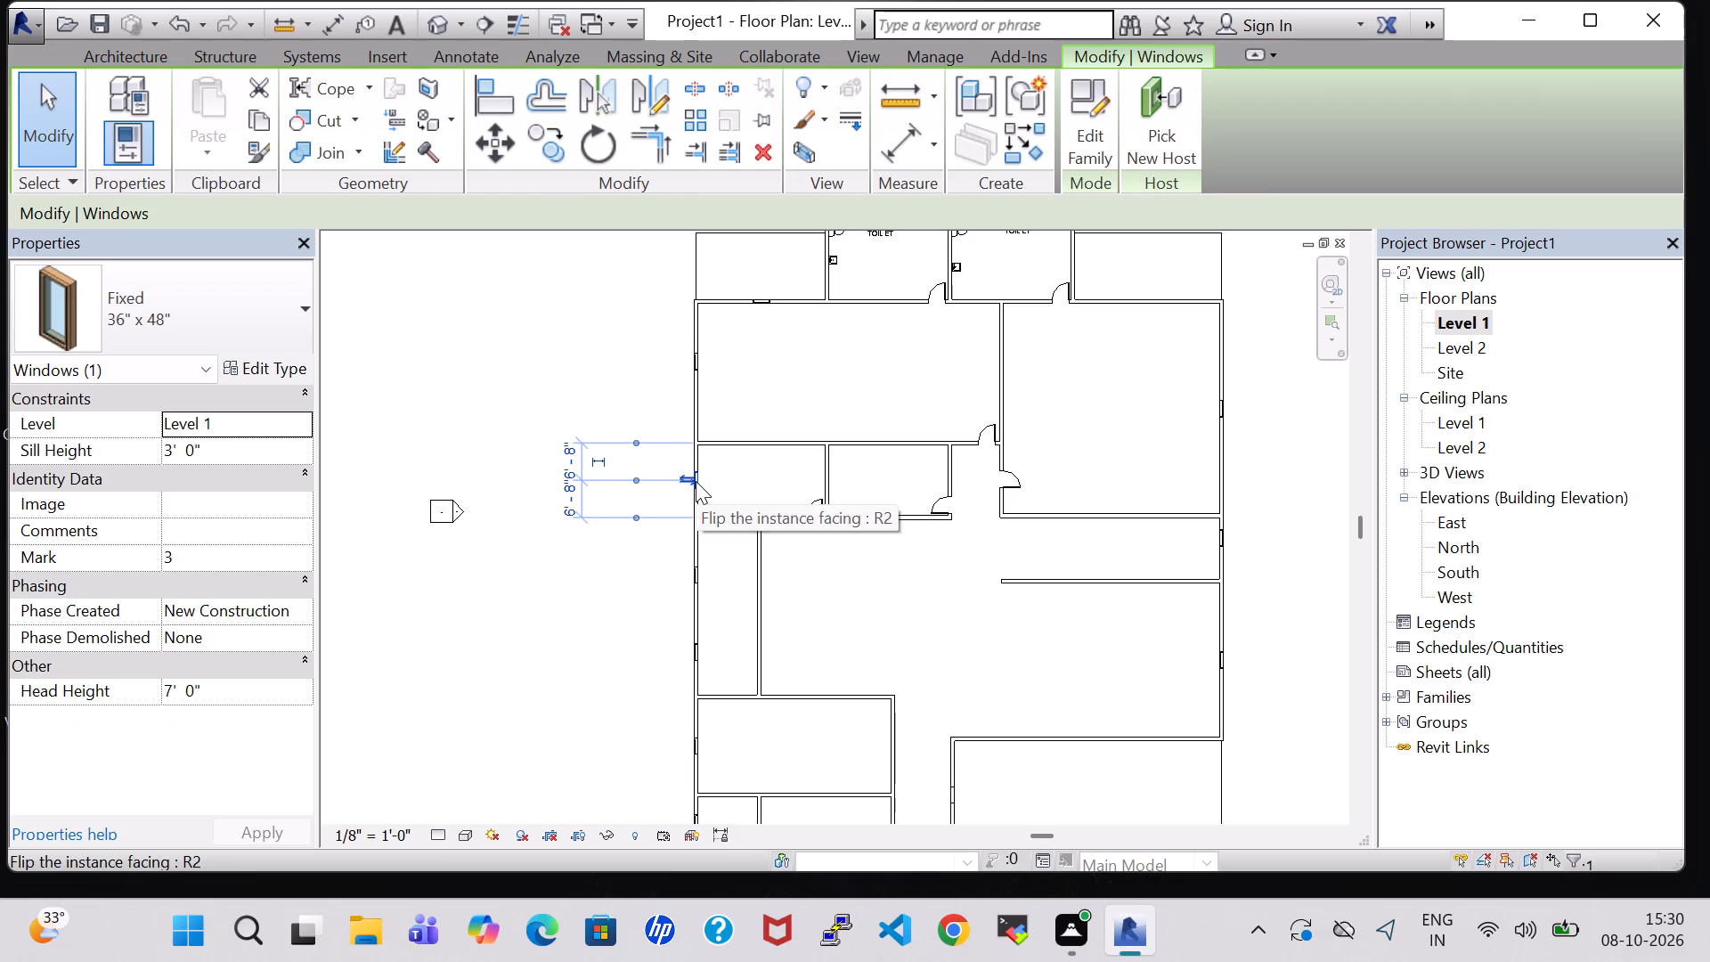
{"action": "key", "text": "Delete"}
{"action": "left_click", "coordinate": [781, 593]}
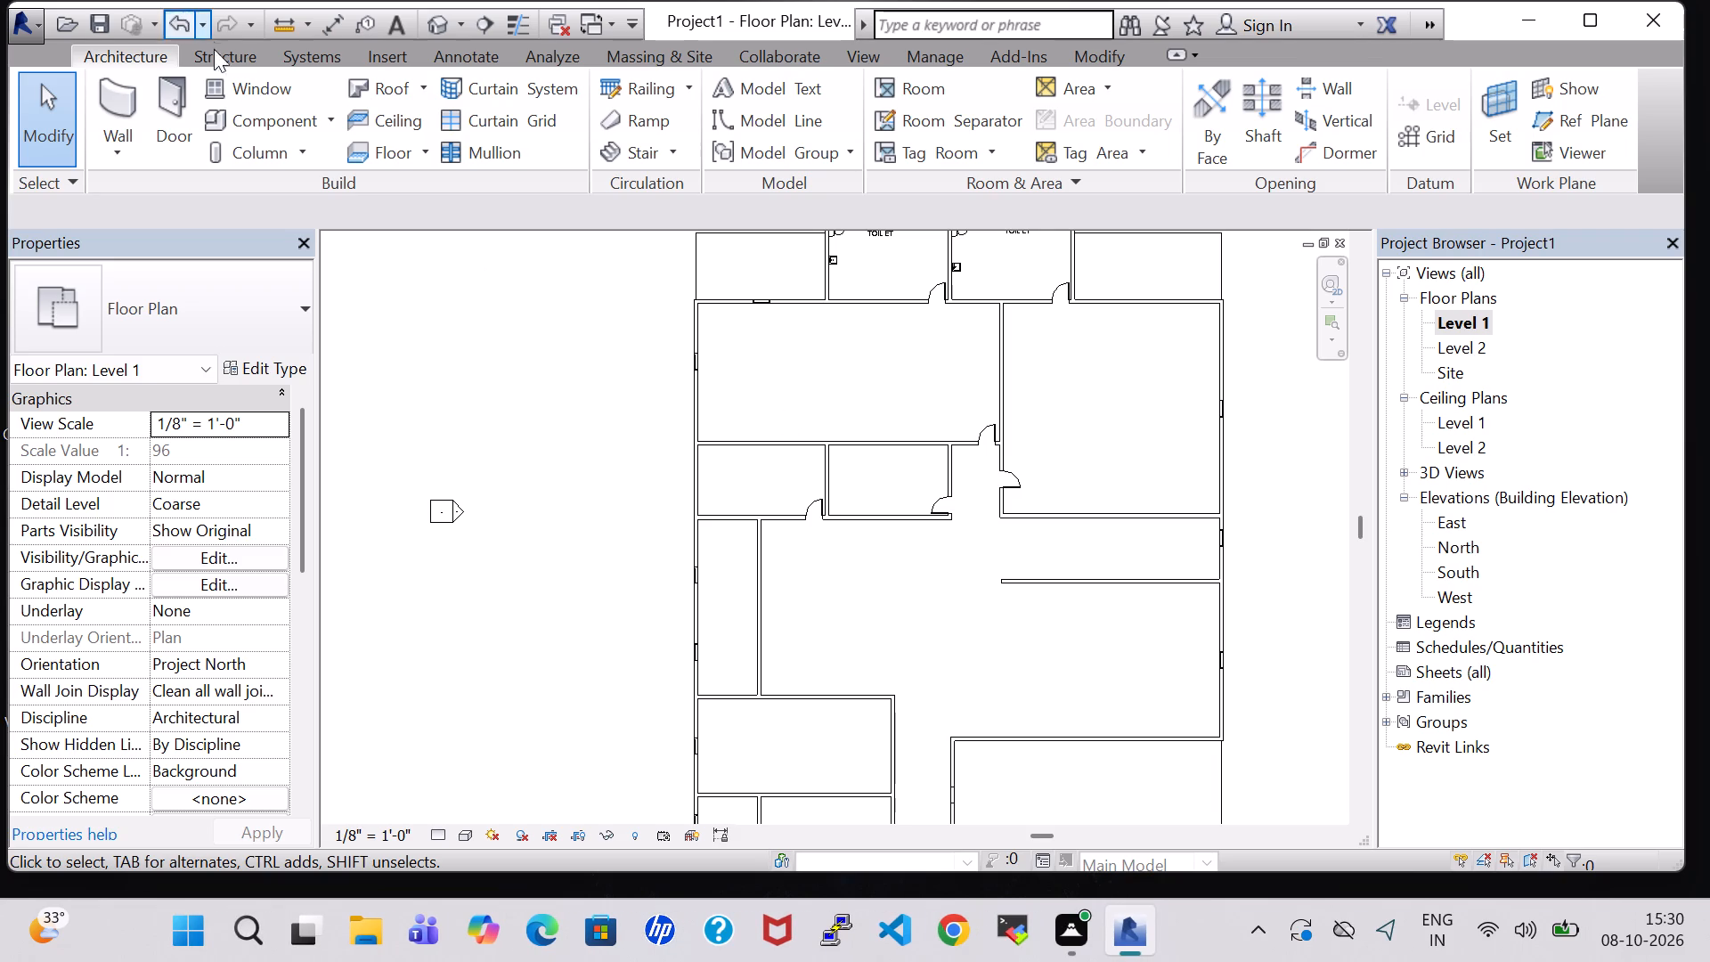
Load the Bed-Box family from the US Imperial furniture Beds library for component placement.
{"action": "left_click", "coordinate": [259, 110]}
{"action": "left_click", "coordinate": [1099, 139]}
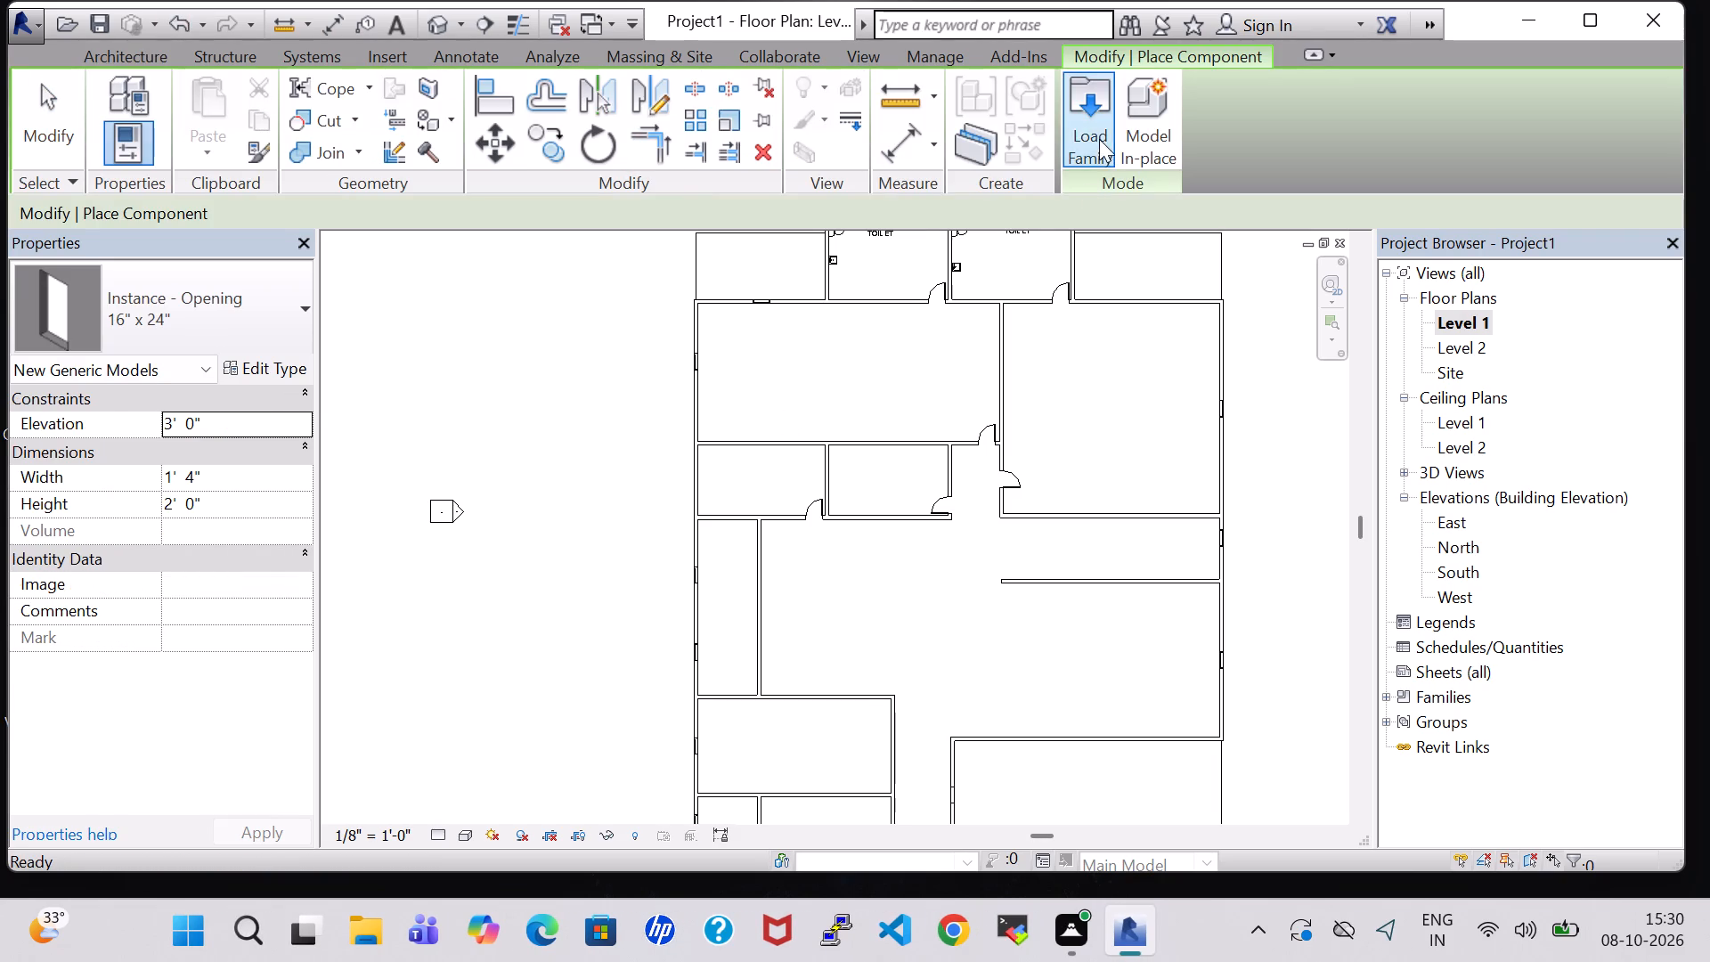
{"action": "left_click", "coordinate": [978, 450]}
{"action": "double_click", "coordinate": [980, 624]}
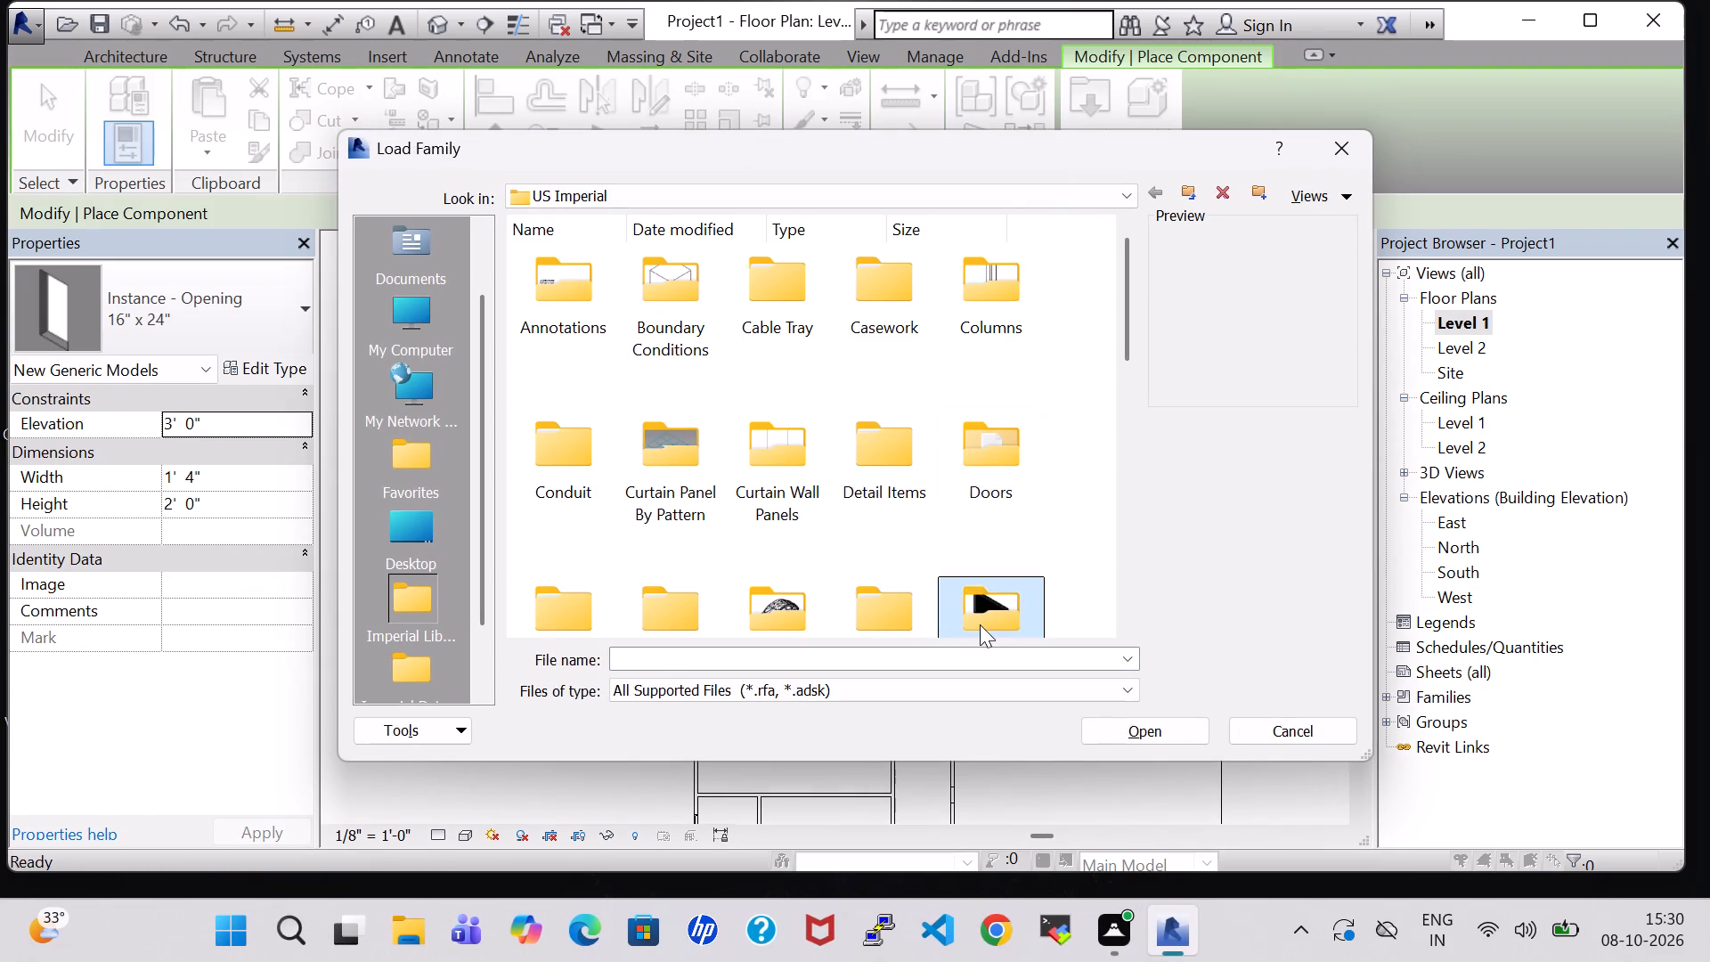
{"action": "double_click", "coordinate": [577, 297]}
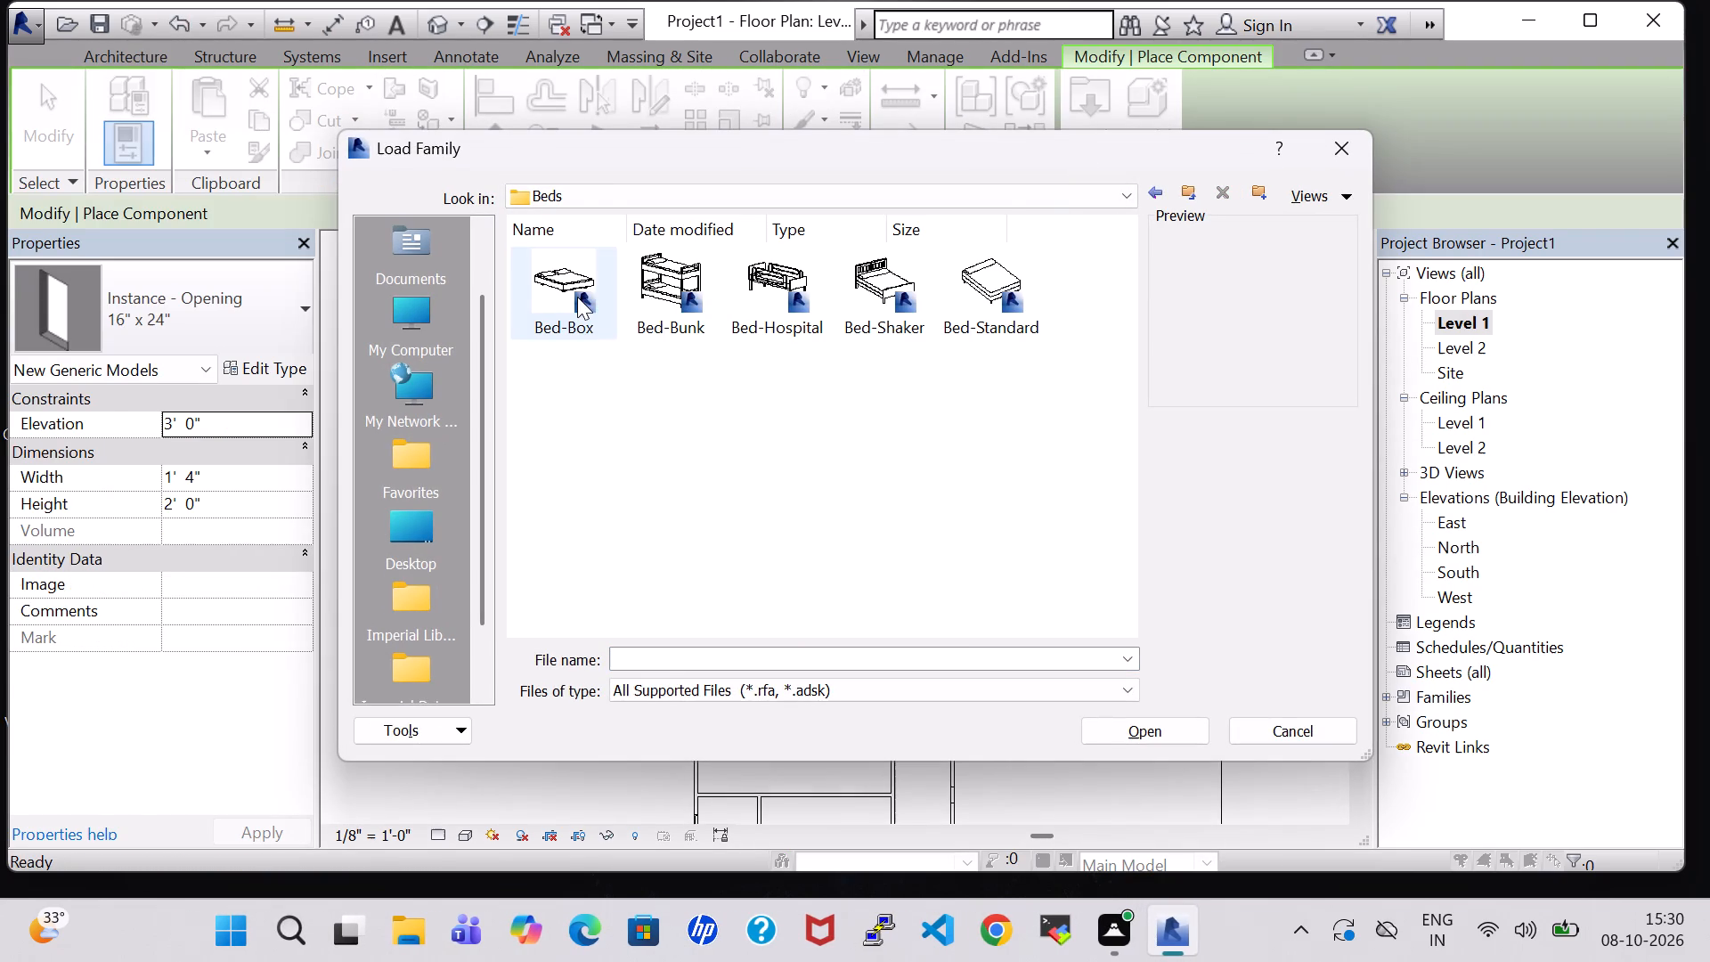
{"action": "left_click", "coordinate": [577, 297]}
{"action": "left_click", "coordinate": [1131, 747]}
{"action": "left_click", "coordinate": [1130, 738]}
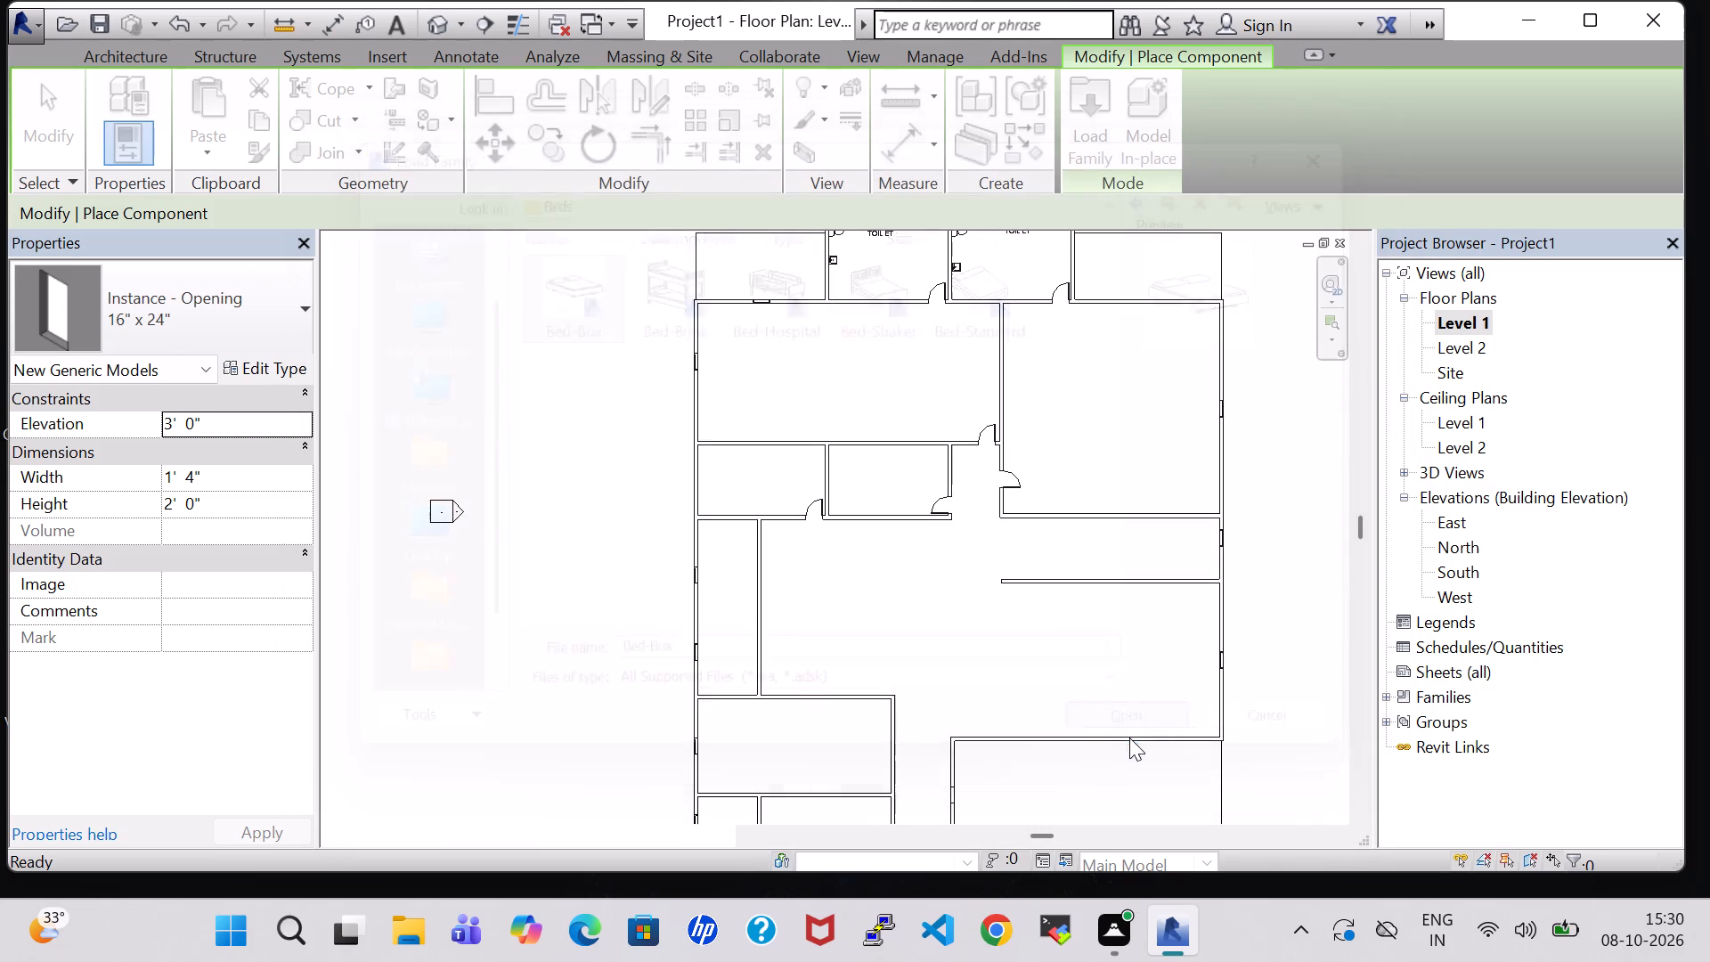
Place a Bed-Box Double 53" x 74" near the northwest room's south wall, rotated so its pillows face that wall.
{"action": "scroll", "coordinate": [822, 372], "scroll_direction": "up", "scroll_amount": 4}
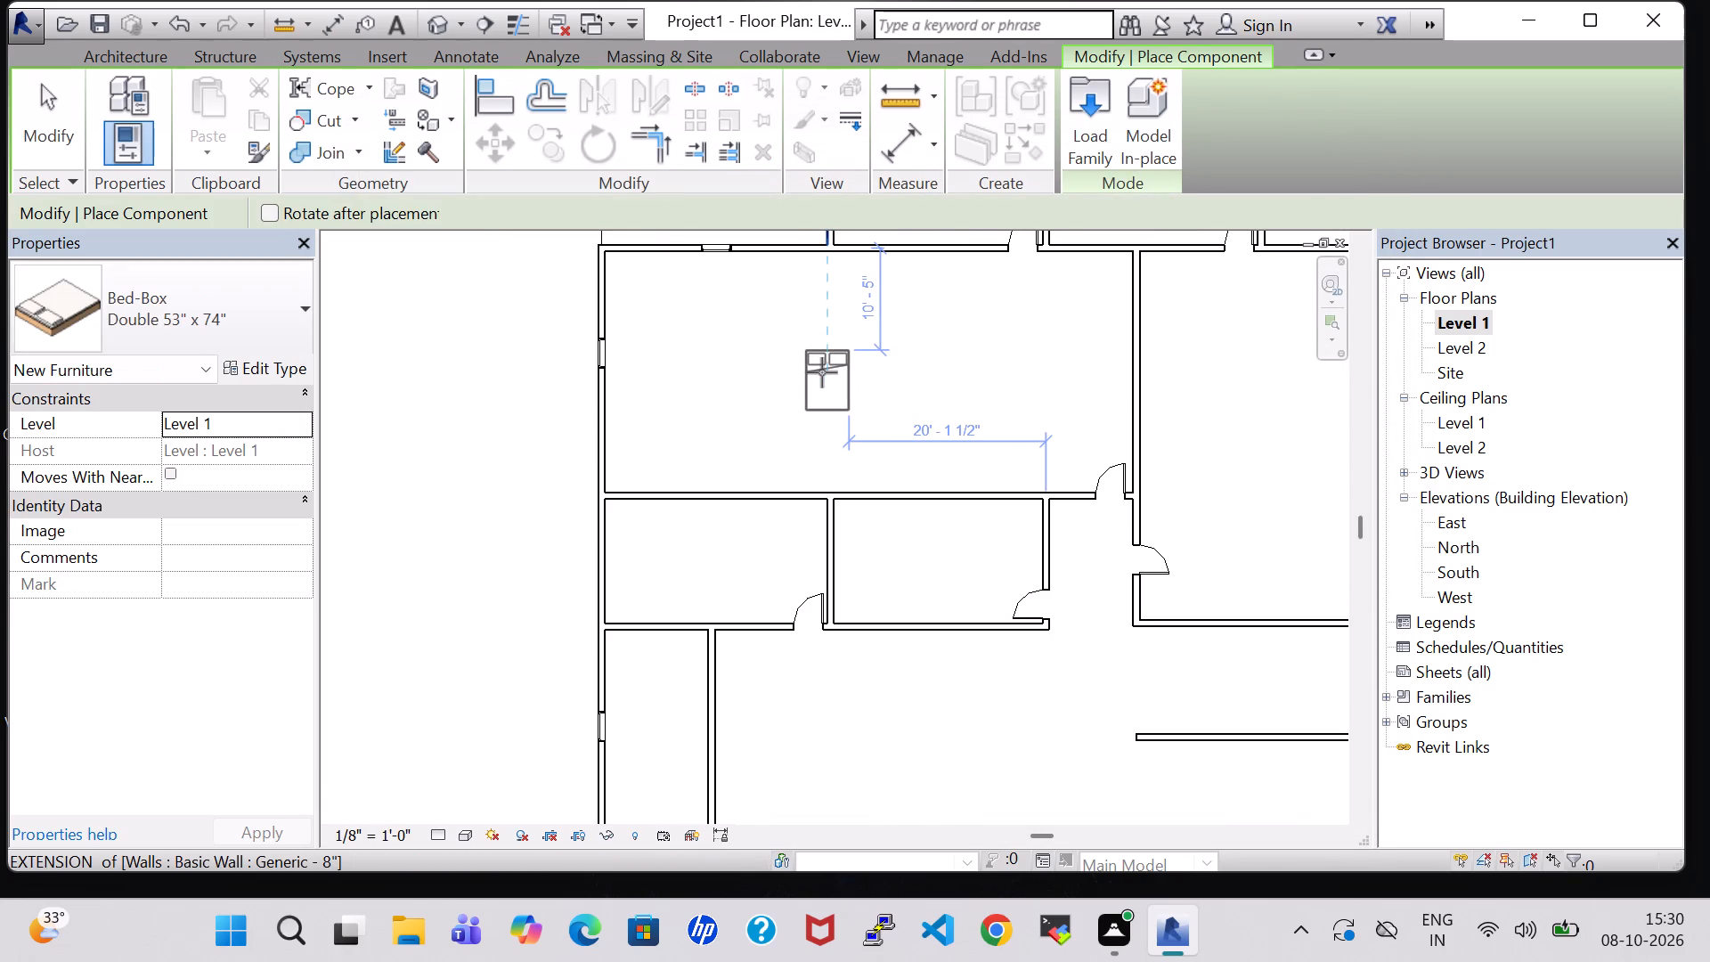
{"action": "key", "text": "space"}
{"action": "key", "text": "space"}
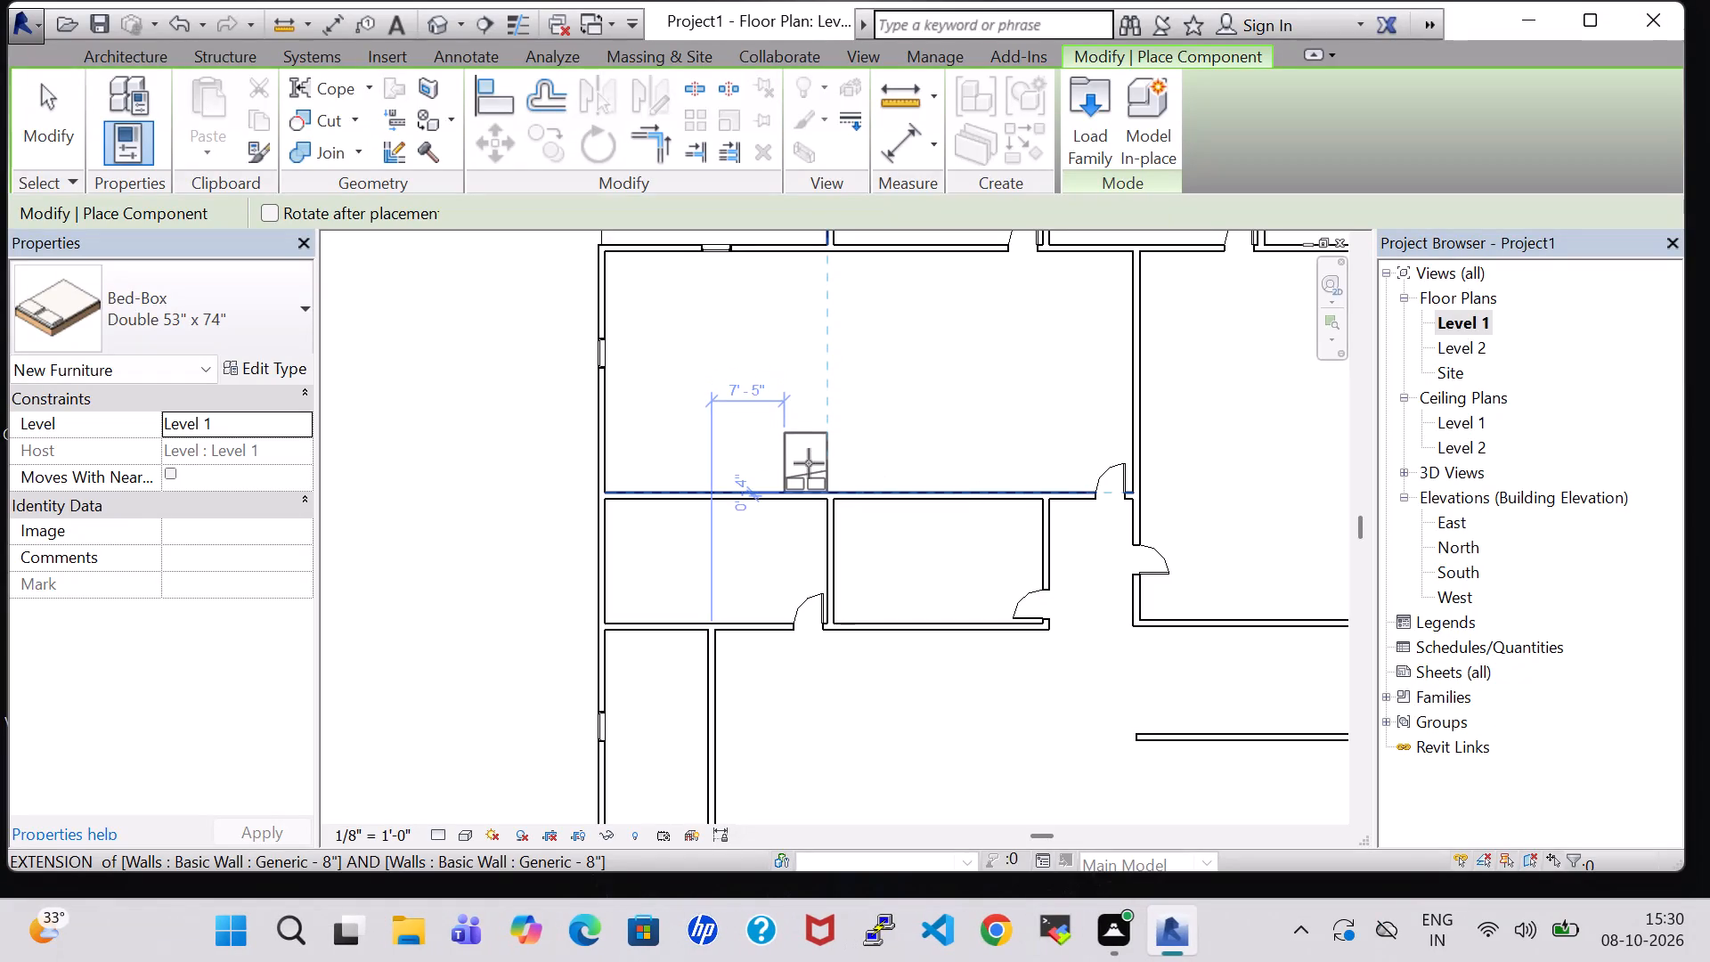
{"action": "left_click", "coordinate": [809, 456]}
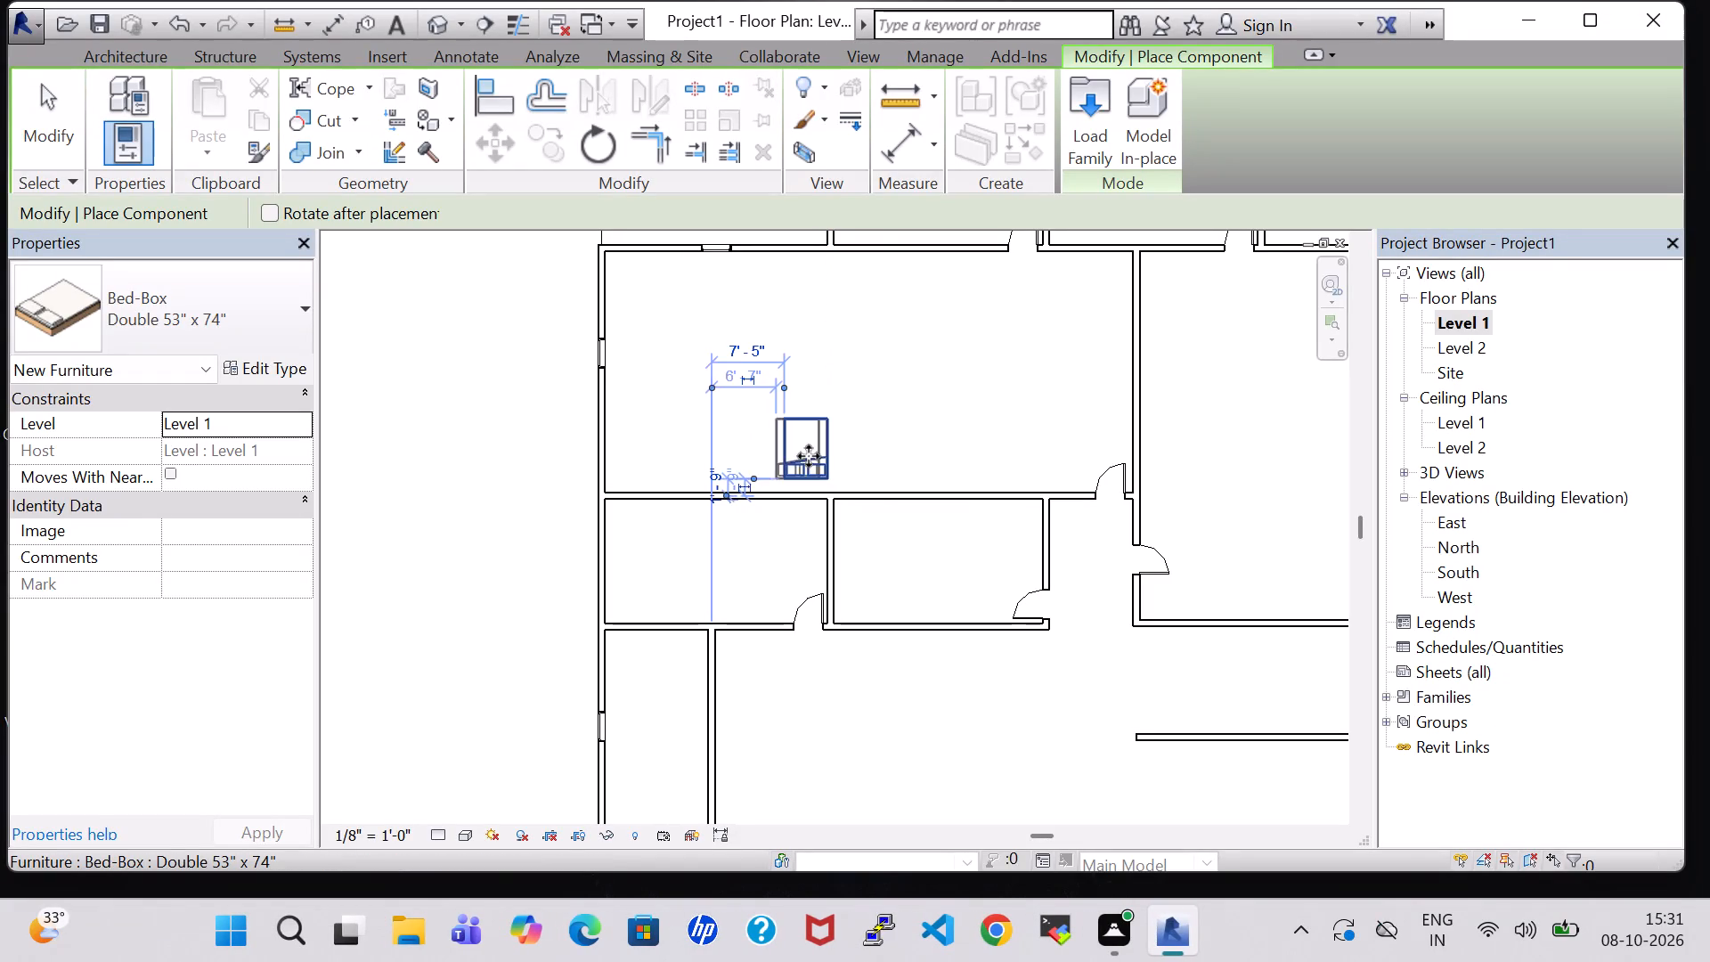
{"action": "key", "text": "Escape"}
{"action": "key", "text": "Escape"}
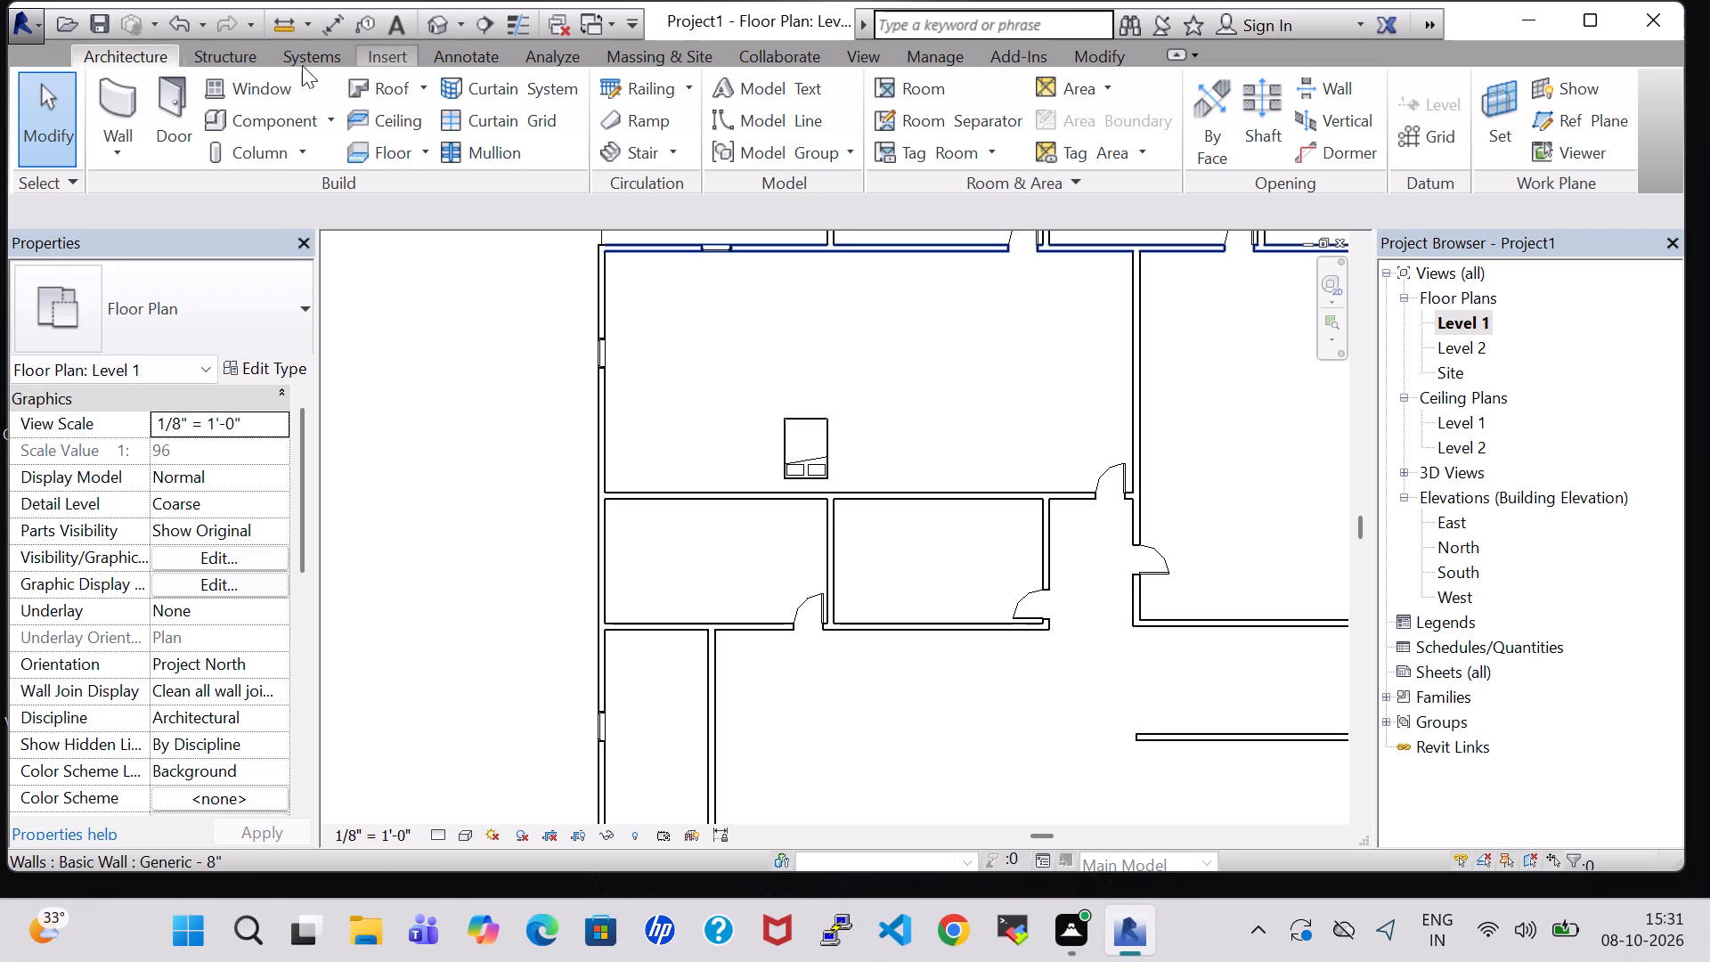
Load the Table-End family from the US Imperial furniture Tables library and position a 24" x 24" table beside the bed's pillow end.
{"action": "left_click", "coordinate": [281, 130]}
{"action": "left_click", "coordinate": [1074, 130]}
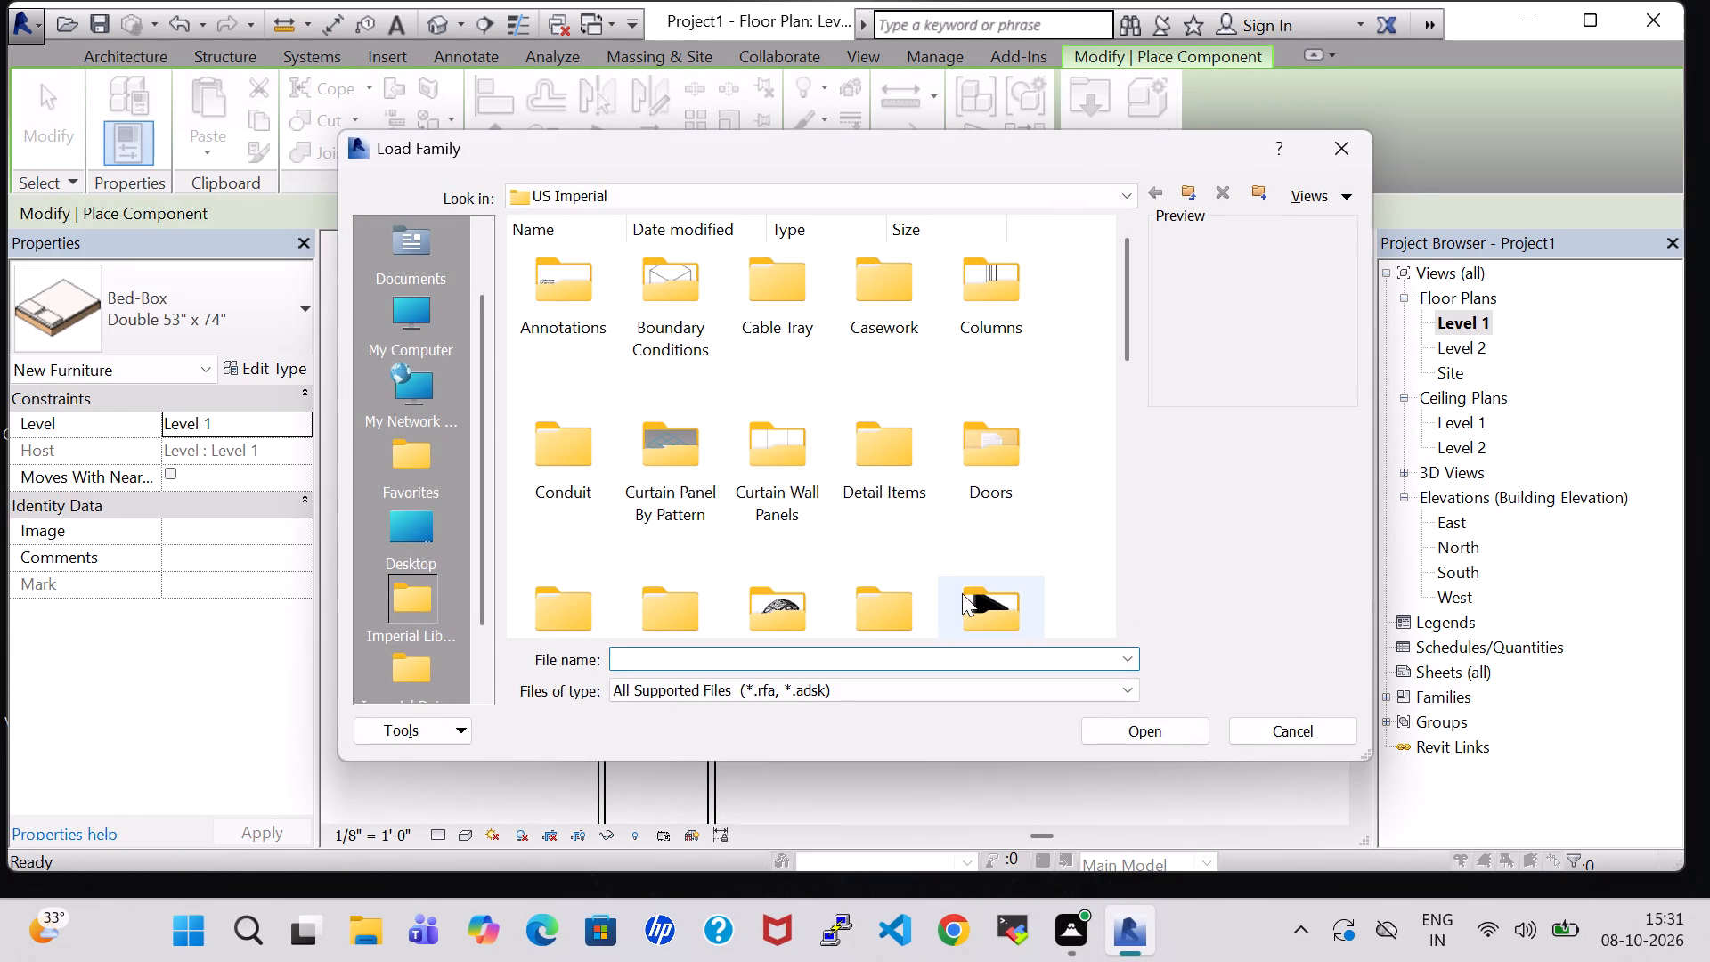
{"action": "double_click", "coordinate": [962, 593]}
{"action": "double_click", "coordinate": [894, 291]}
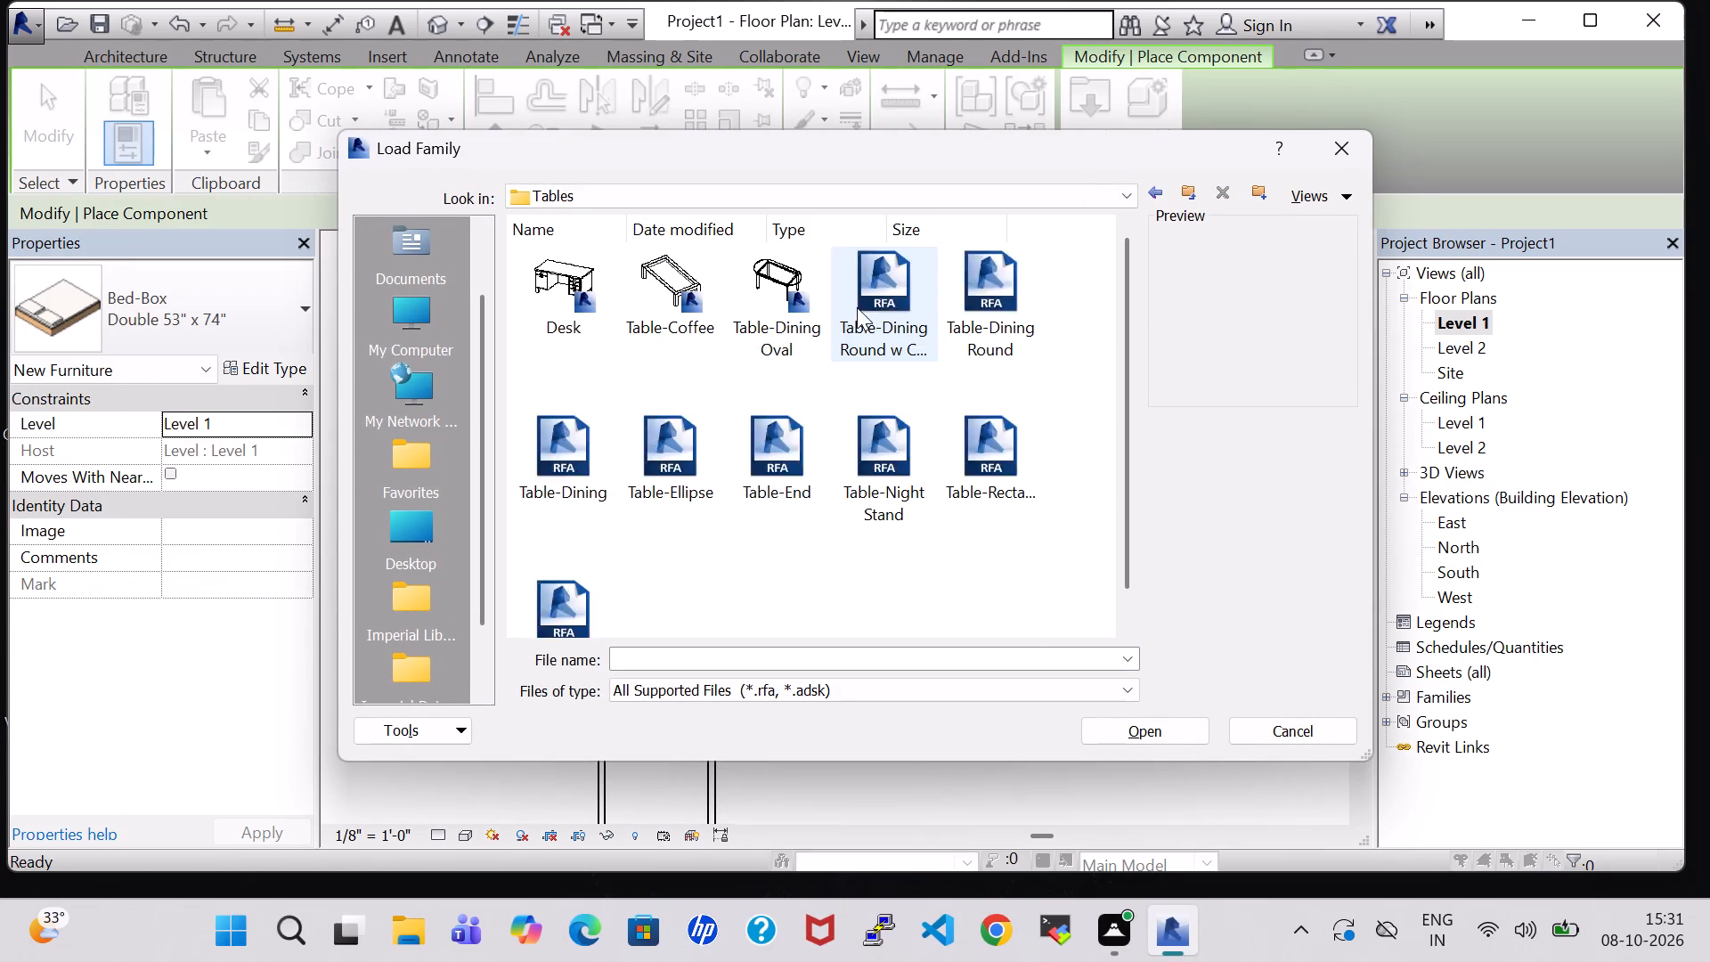
{"action": "left_click", "coordinate": [790, 414]}
{"action": "left_click", "coordinate": [1190, 715]}
{"action": "left_click", "coordinate": [1190, 725]}
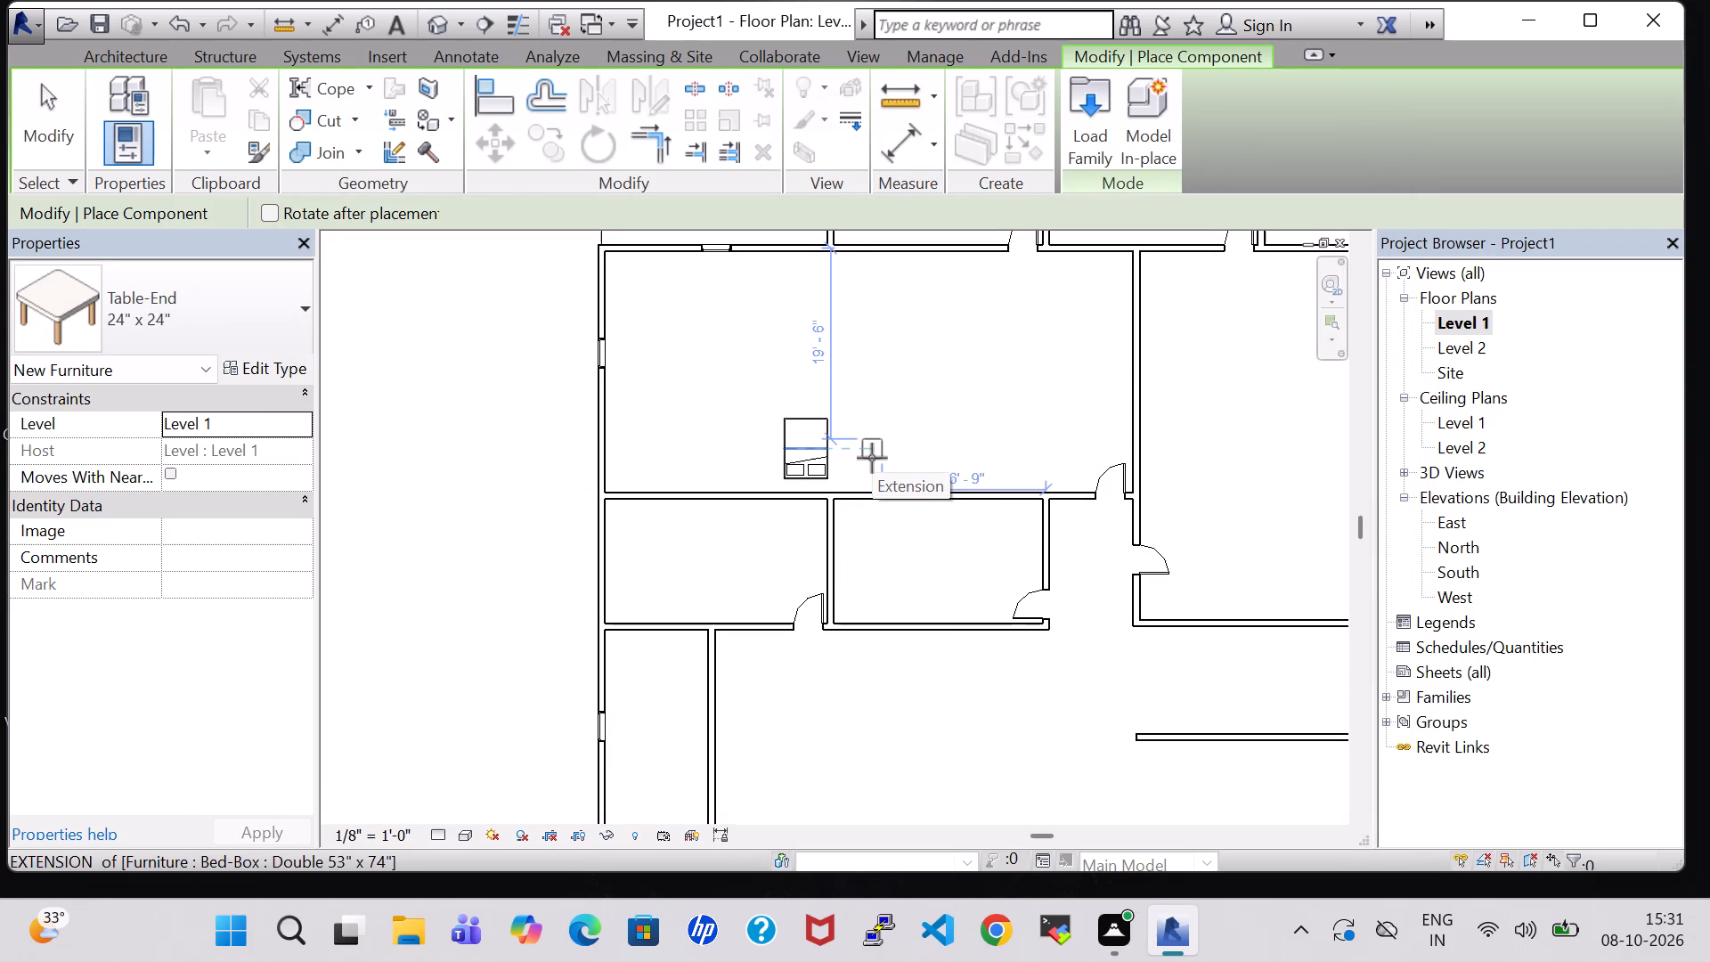
{"action": "scroll", "coordinate": [861, 474], "scroll_direction": "up", "scroll_amount": 5}
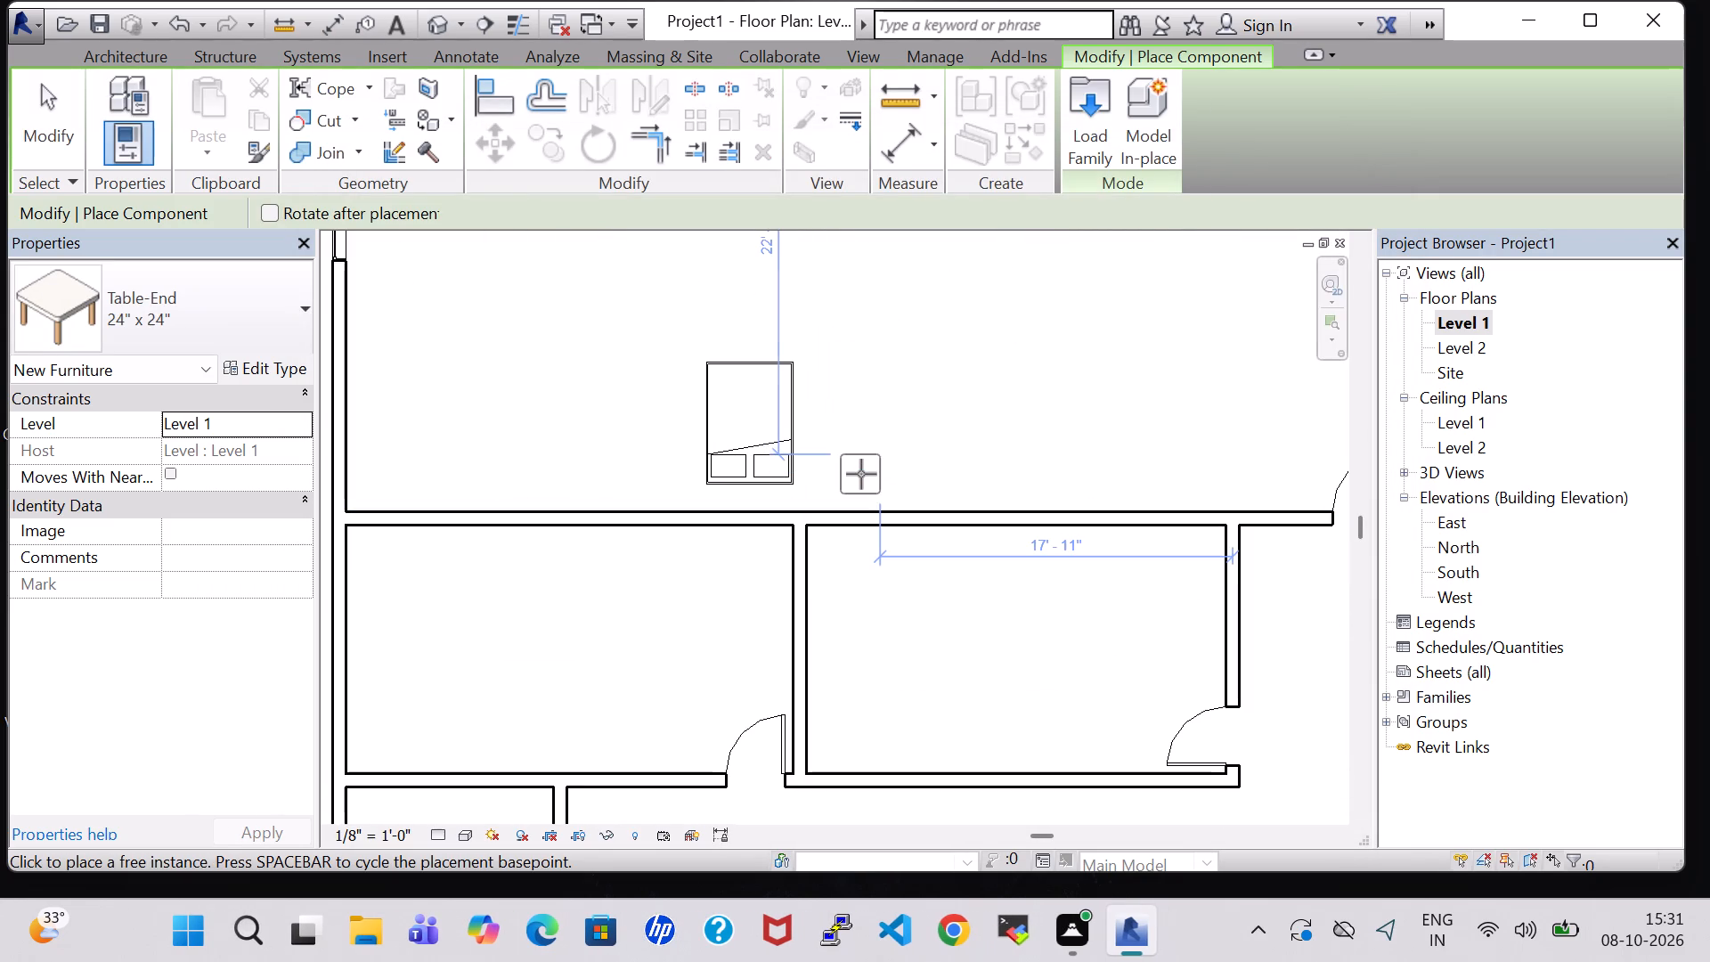
Place two Table-End 24" x 24" tables, one on each side of the bed's pillow end.
{"action": "left_click", "coordinate": [861, 474]}
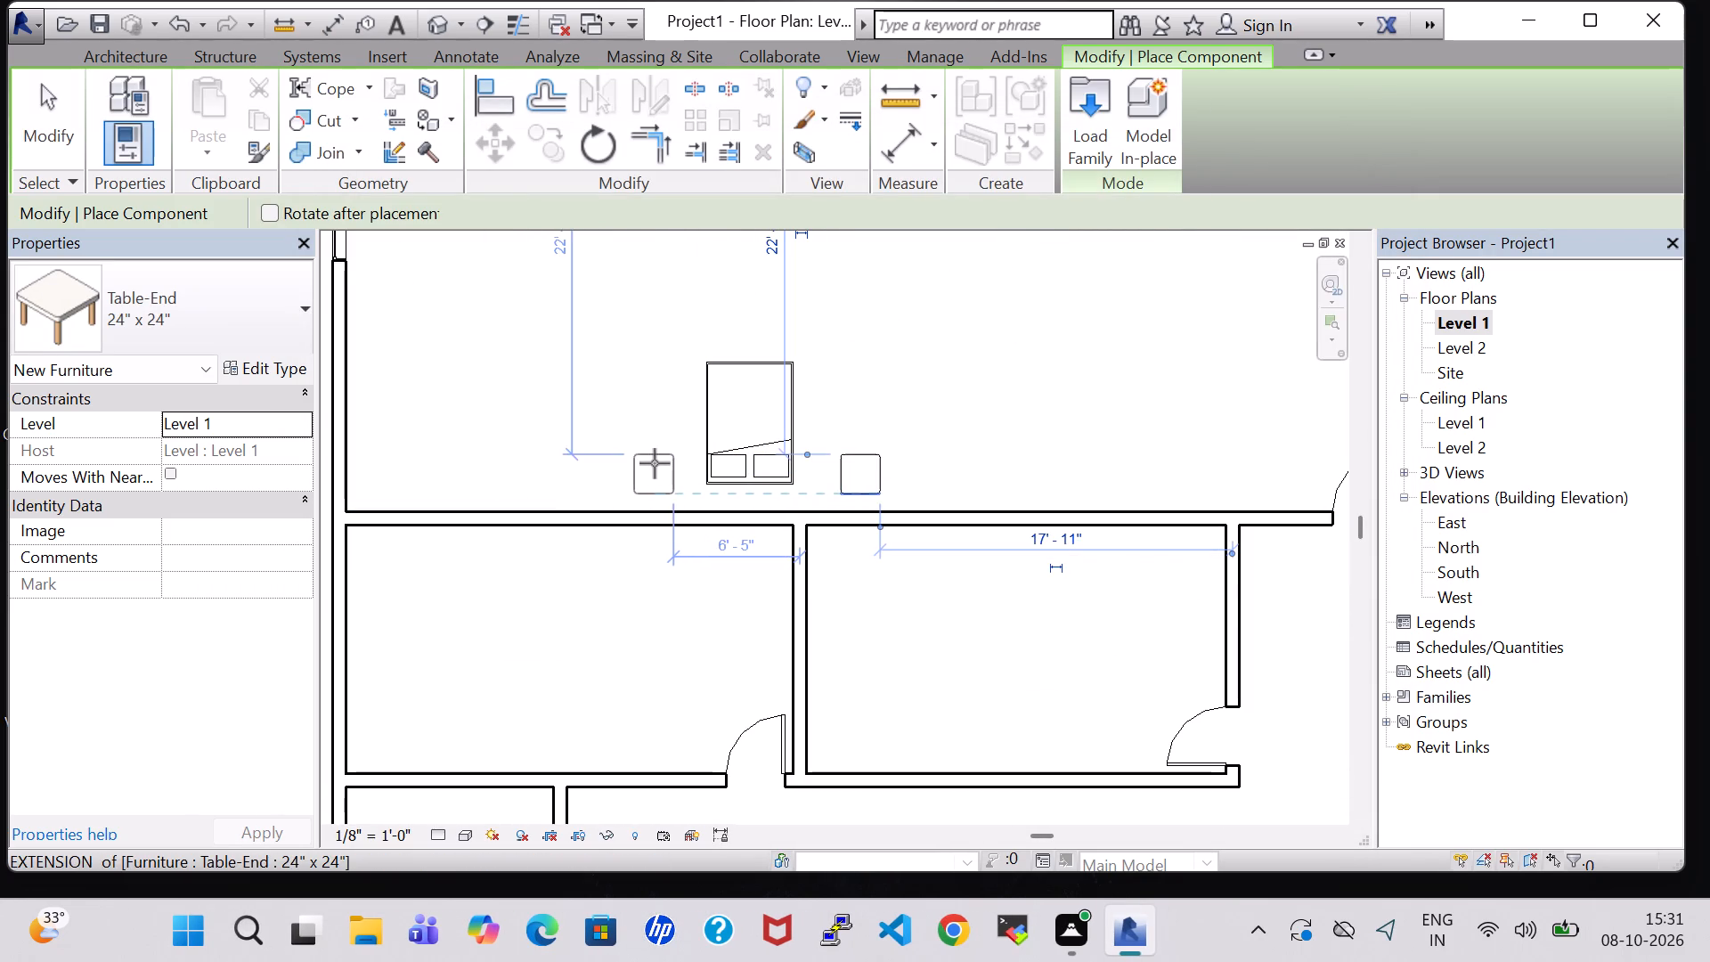
{"action": "left_click", "coordinate": [655, 463]}
{"action": "key", "text": "Escape"}
{"action": "key", "text": "Escape"}
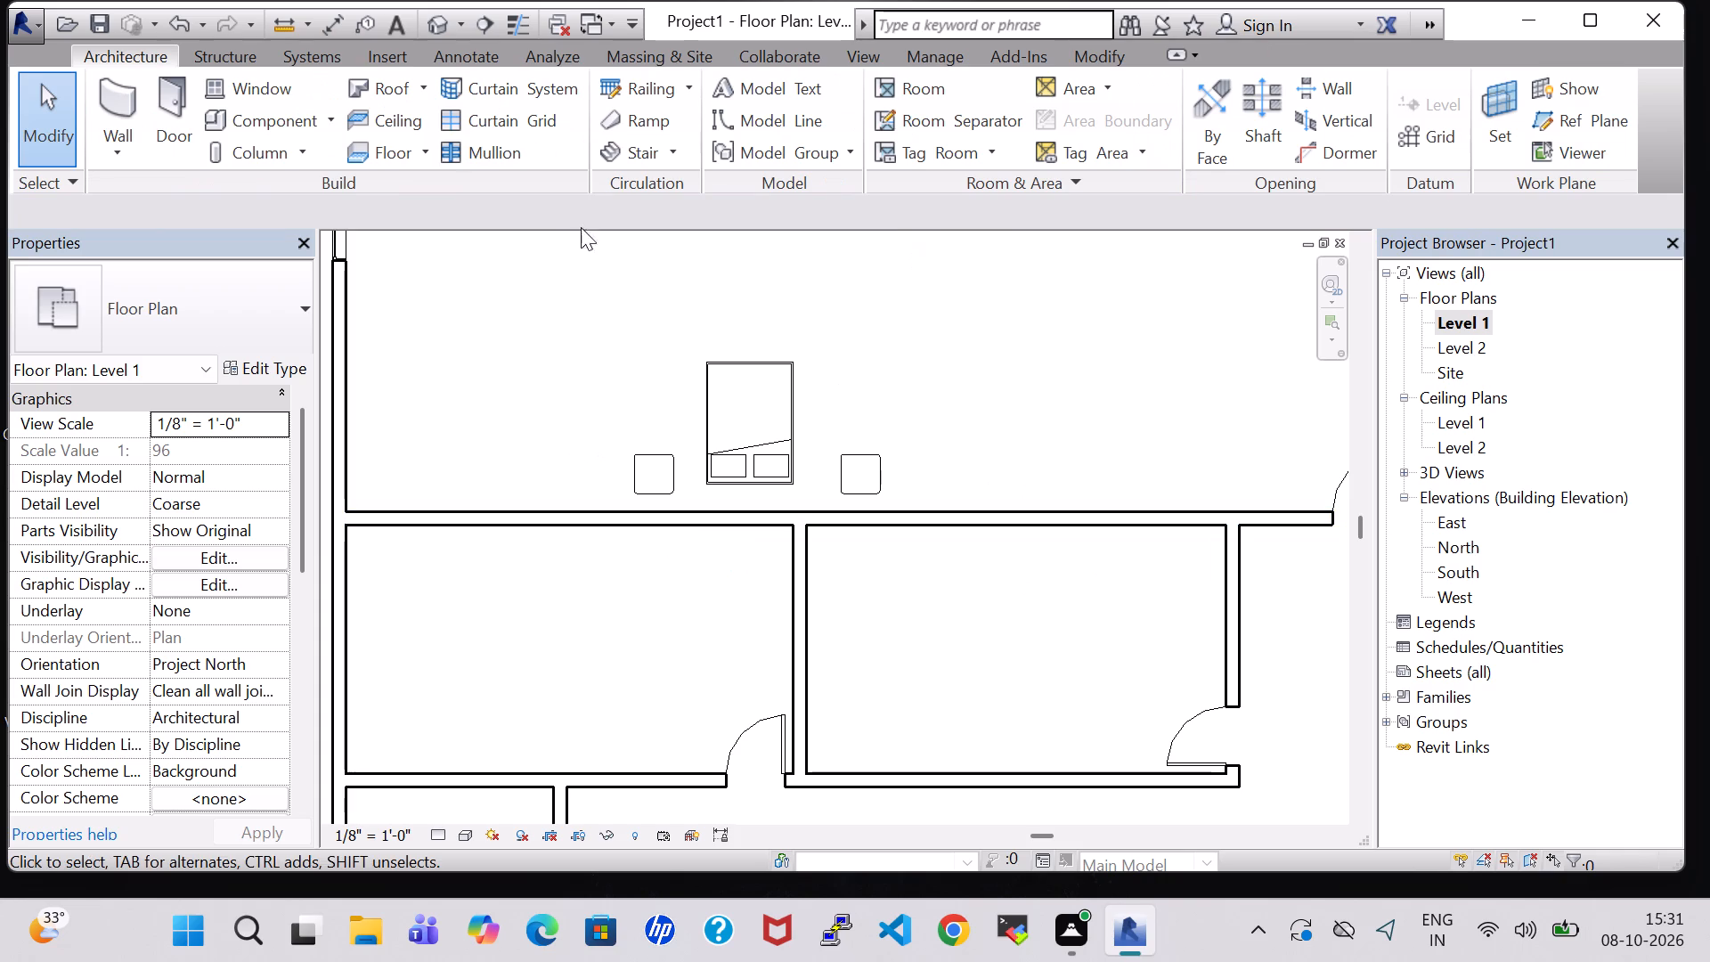
Load the Cabinet-File 3 Drawer family from the US Imperial furniture Storage library.
{"action": "left_click", "coordinate": [308, 124]}
{"action": "left_click", "coordinate": [1110, 118]}
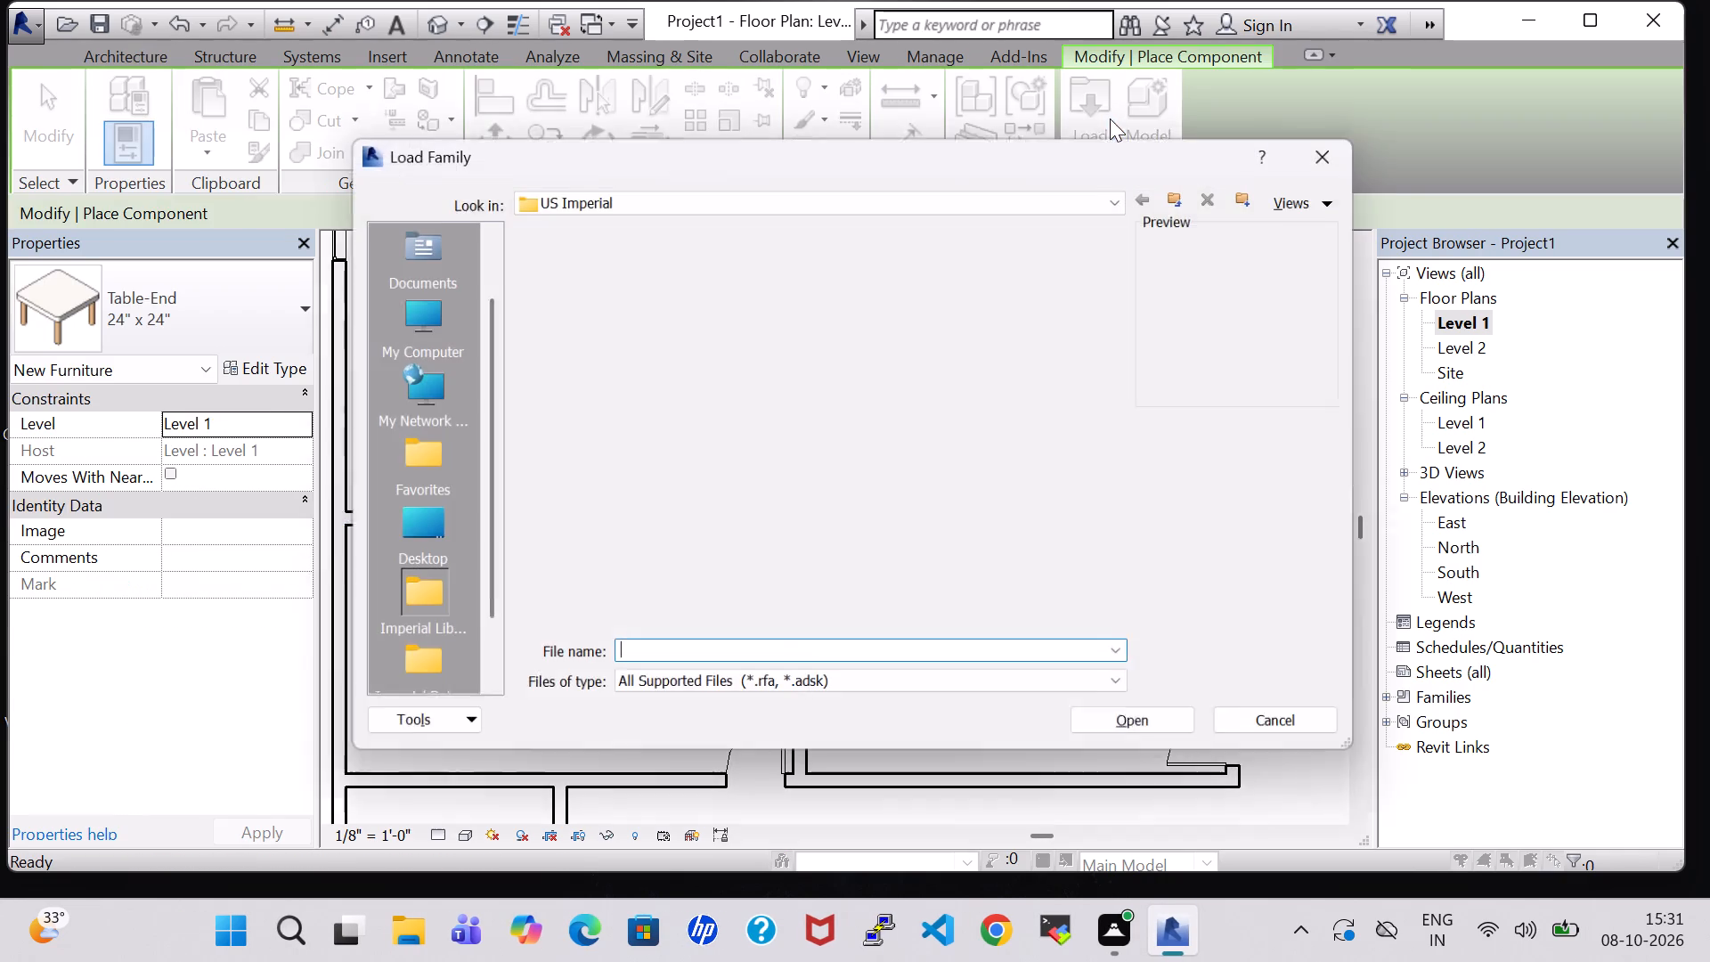
{"action": "double_click", "coordinate": [983, 598]}
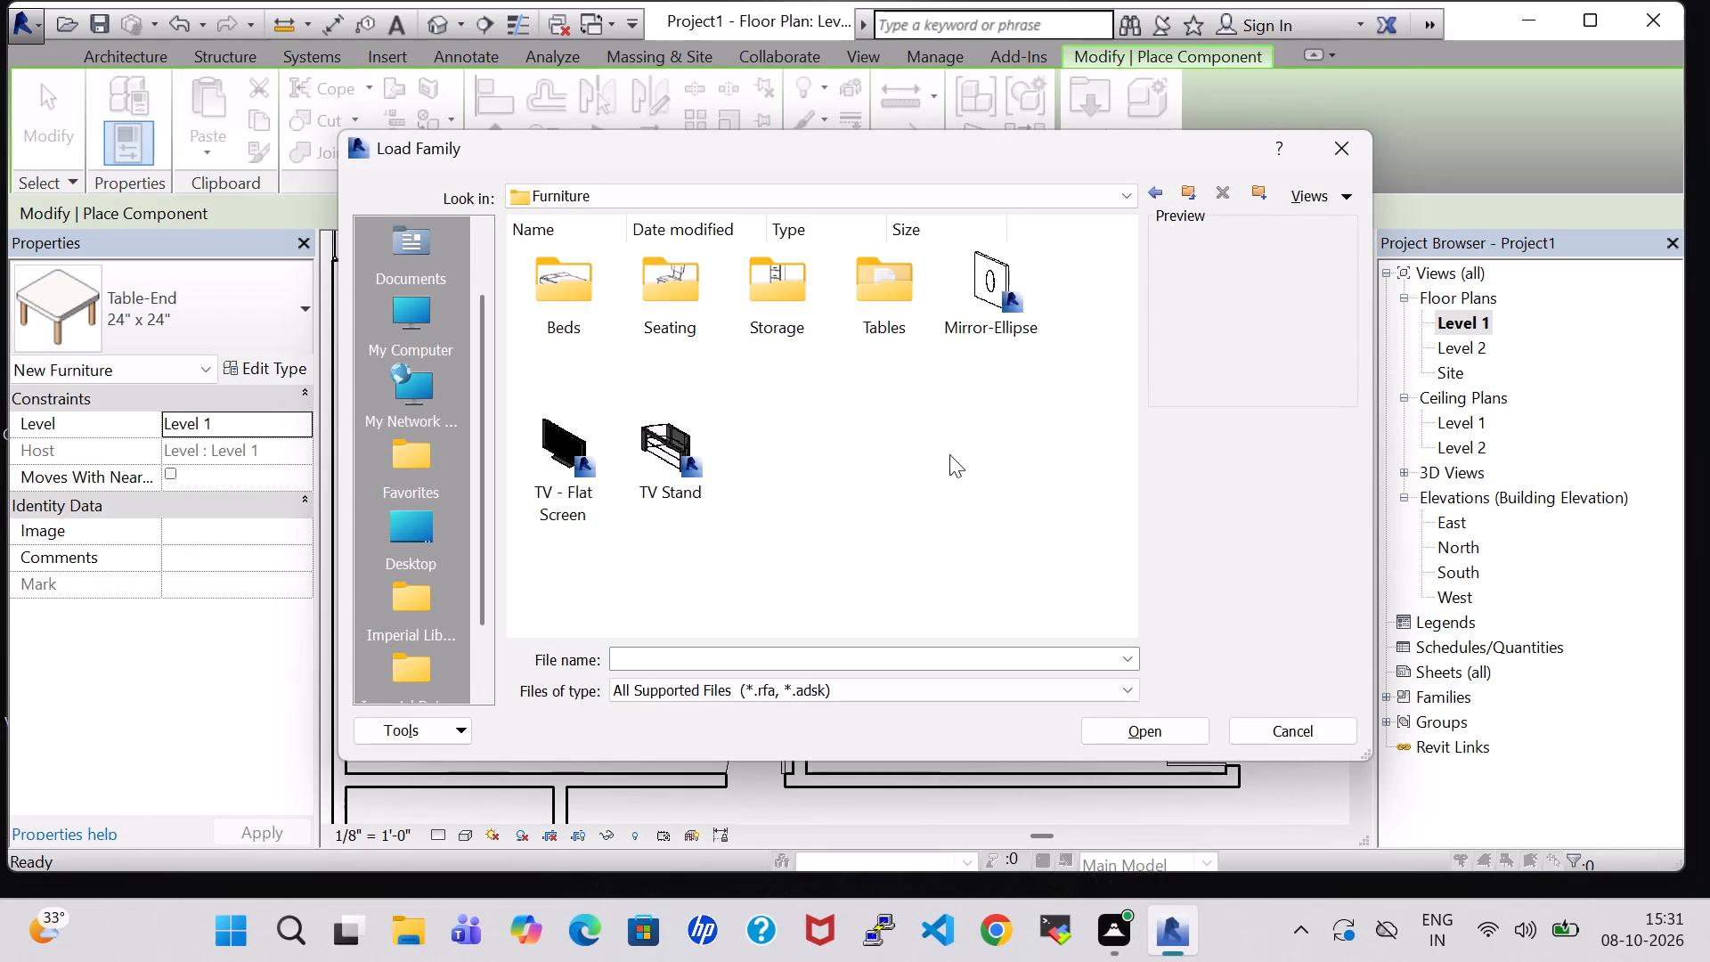
{"action": "double_click", "coordinate": [775, 303]}
{"action": "left_click", "coordinate": [582, 268]}
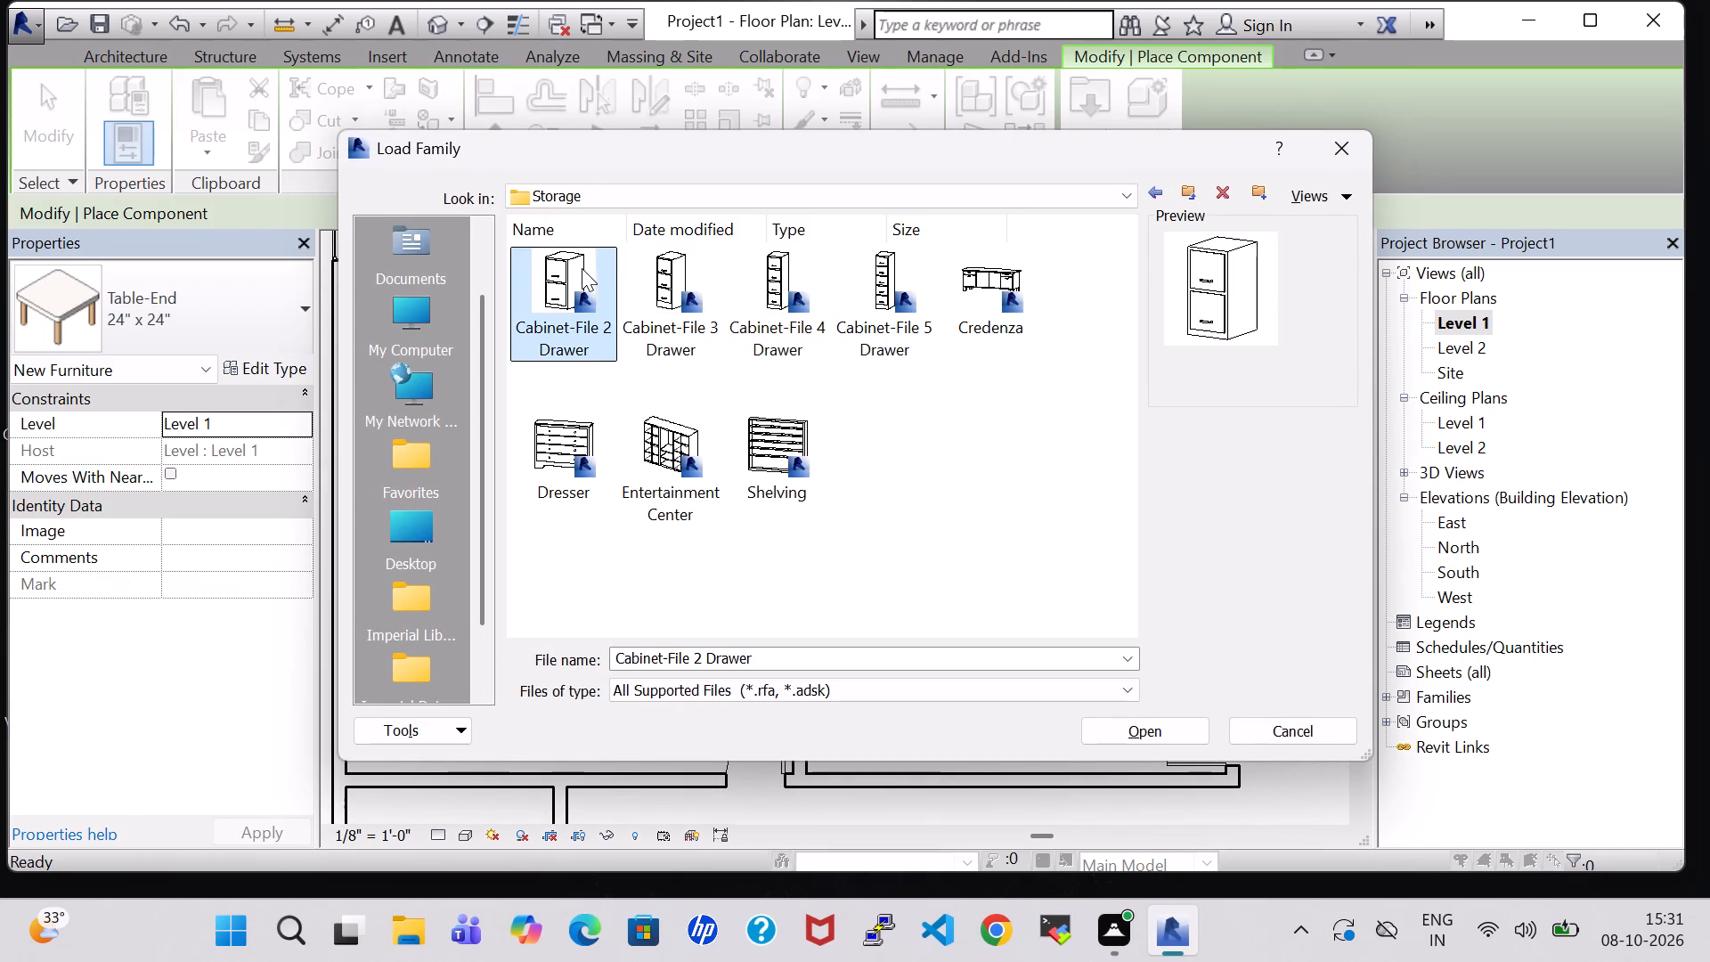
{"action": "left_click", "coordinate": [653, 267]}
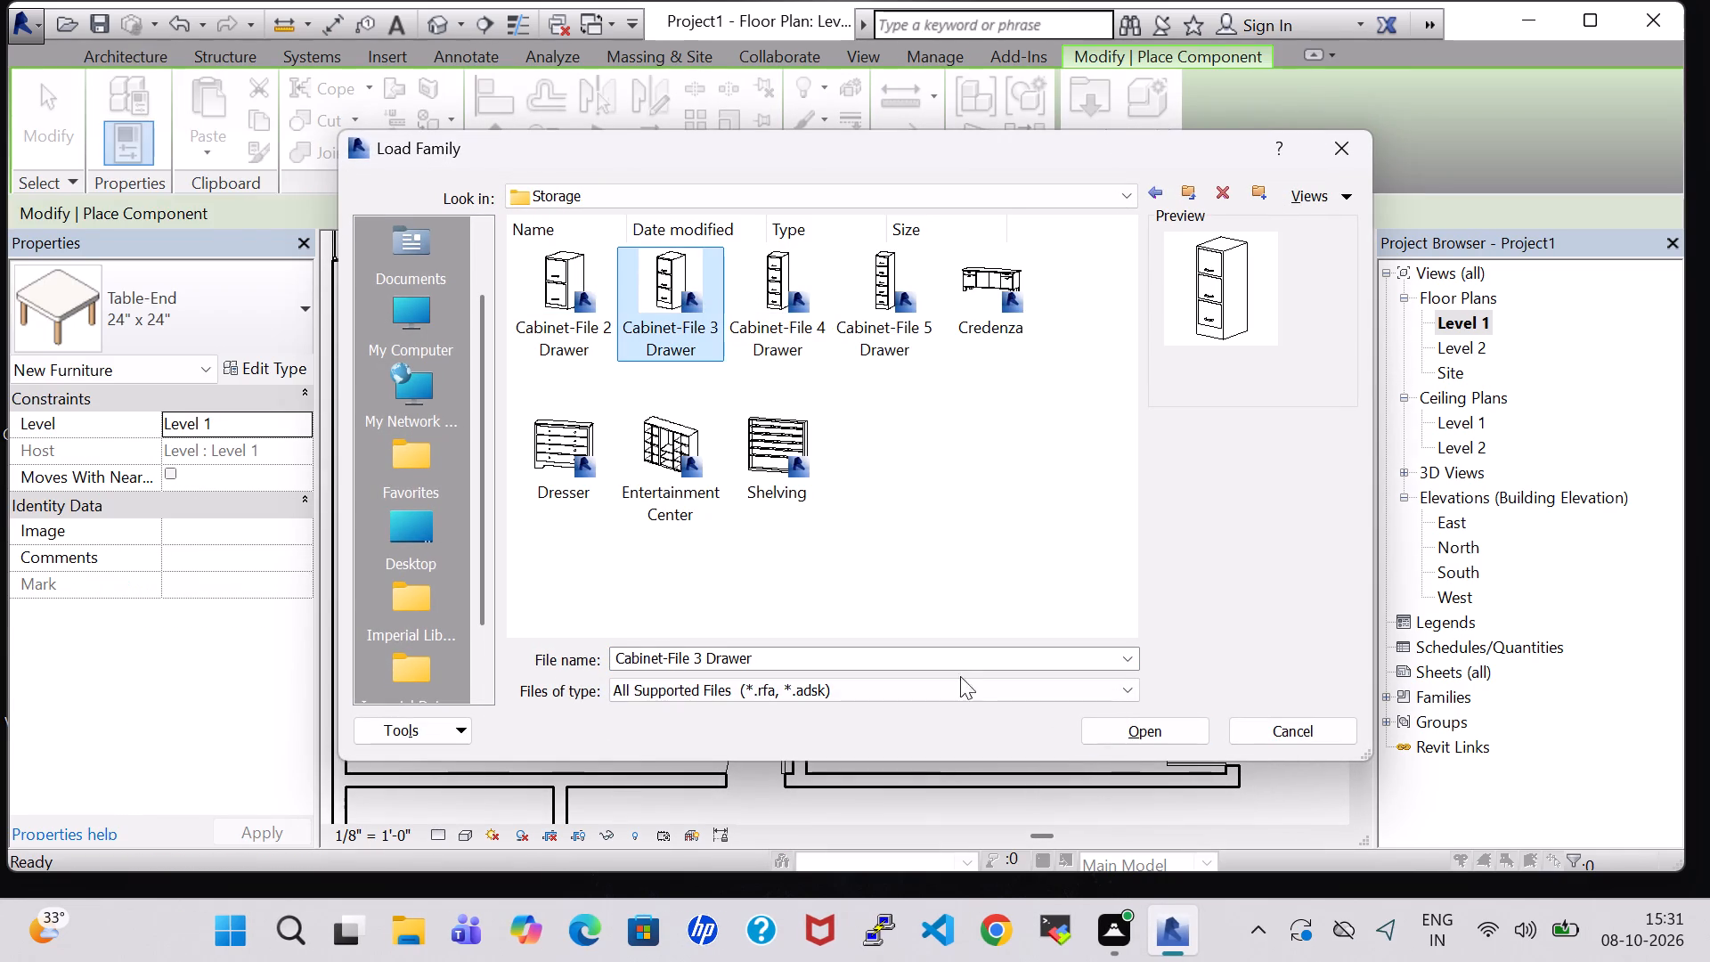
{"action": "left_click", "coordinate": [1186, 738]}
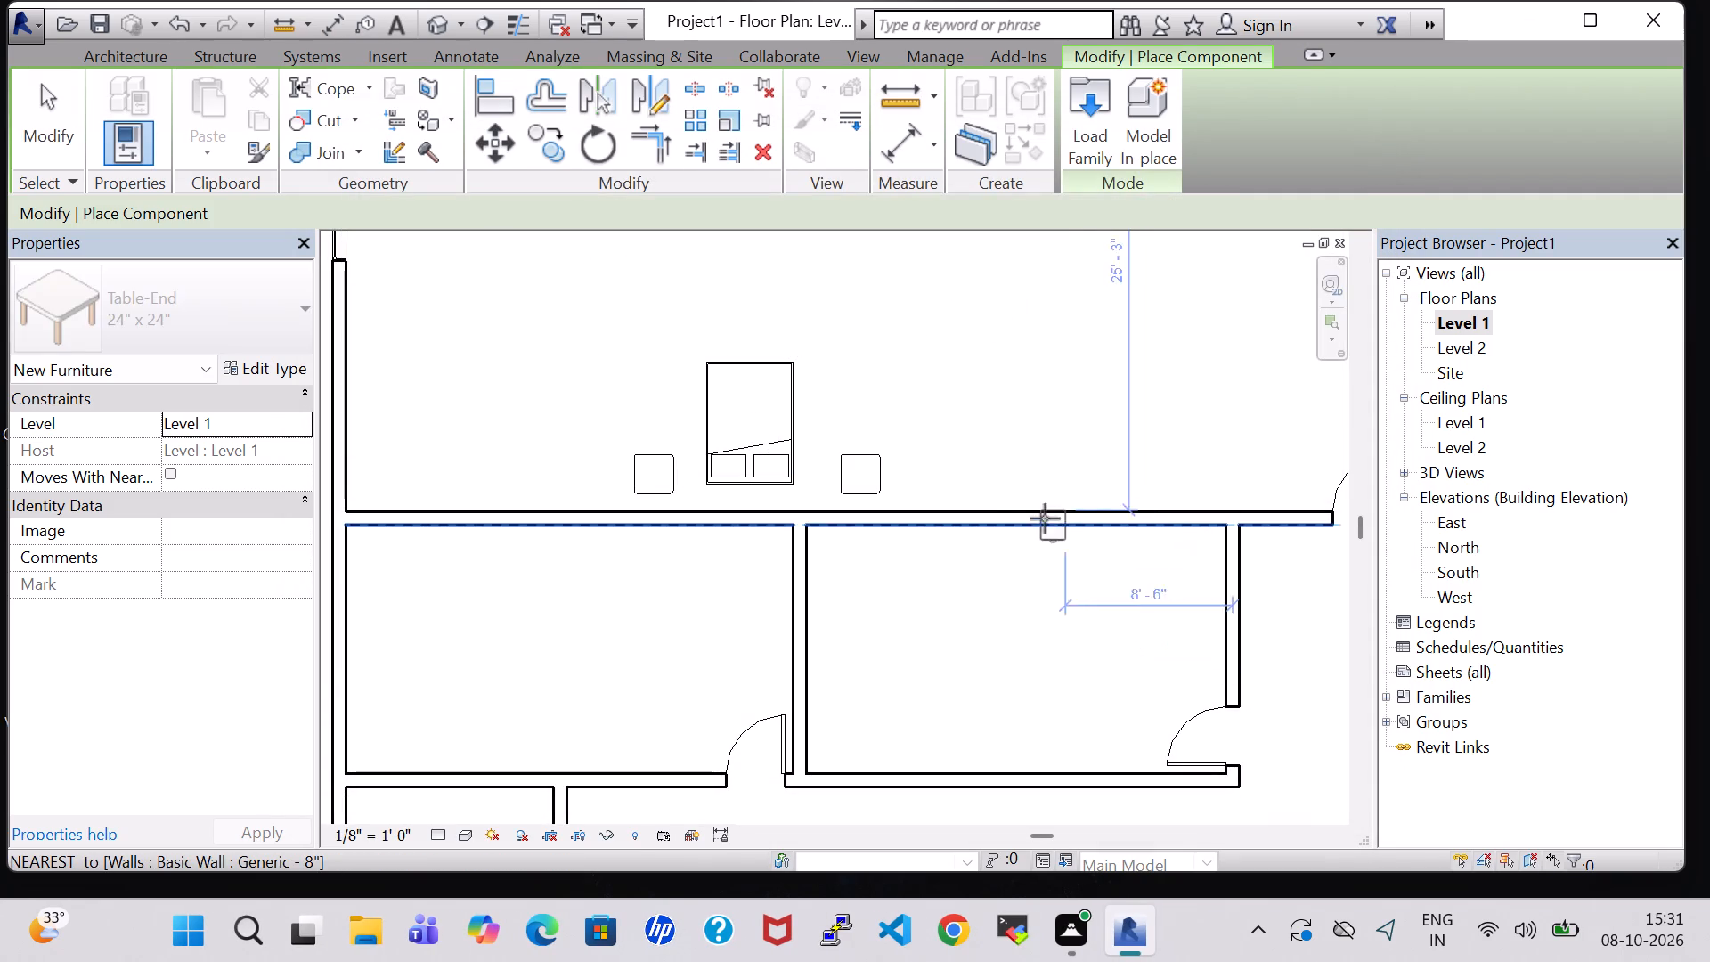
Place a 15" x 18" three-drawer file cabinet near the northwest room's south wall, about 4'-4" from the west wall, rotated with its handle facing north.
{"action": "key", "text": "space"}
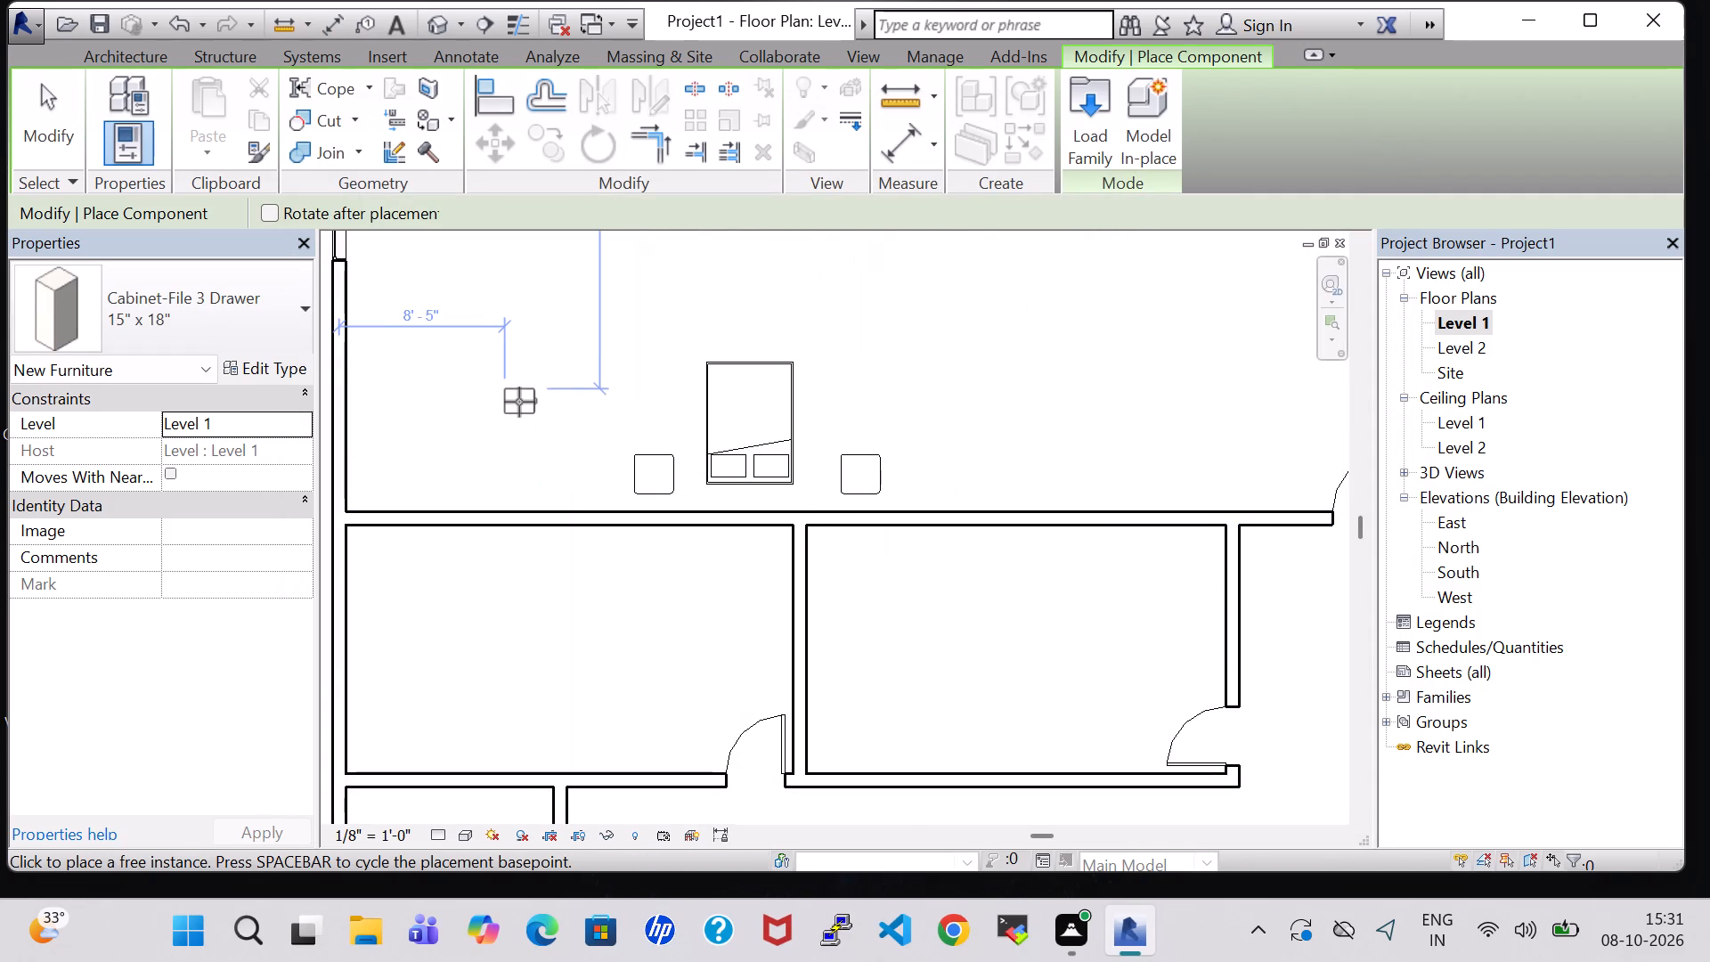
{"action": "key", "text": "space"}
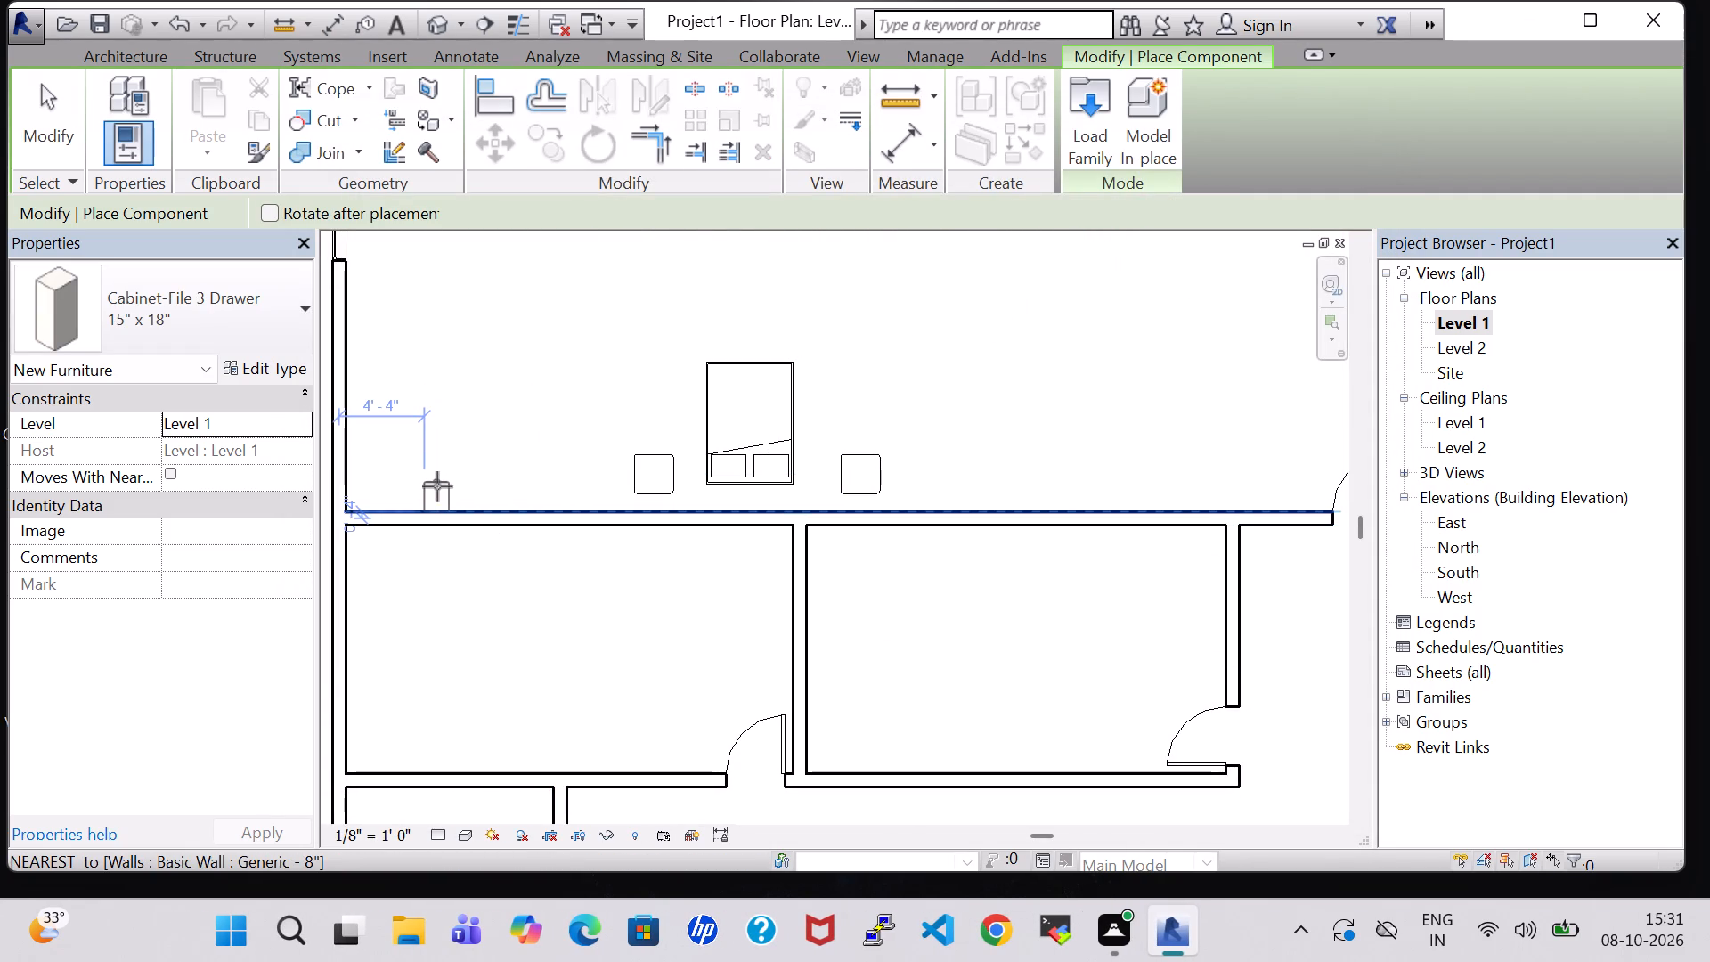
{"action": "scroll", "coordinate": [437, 486], "scroll_direction": "up", "scroll_amount": 7}
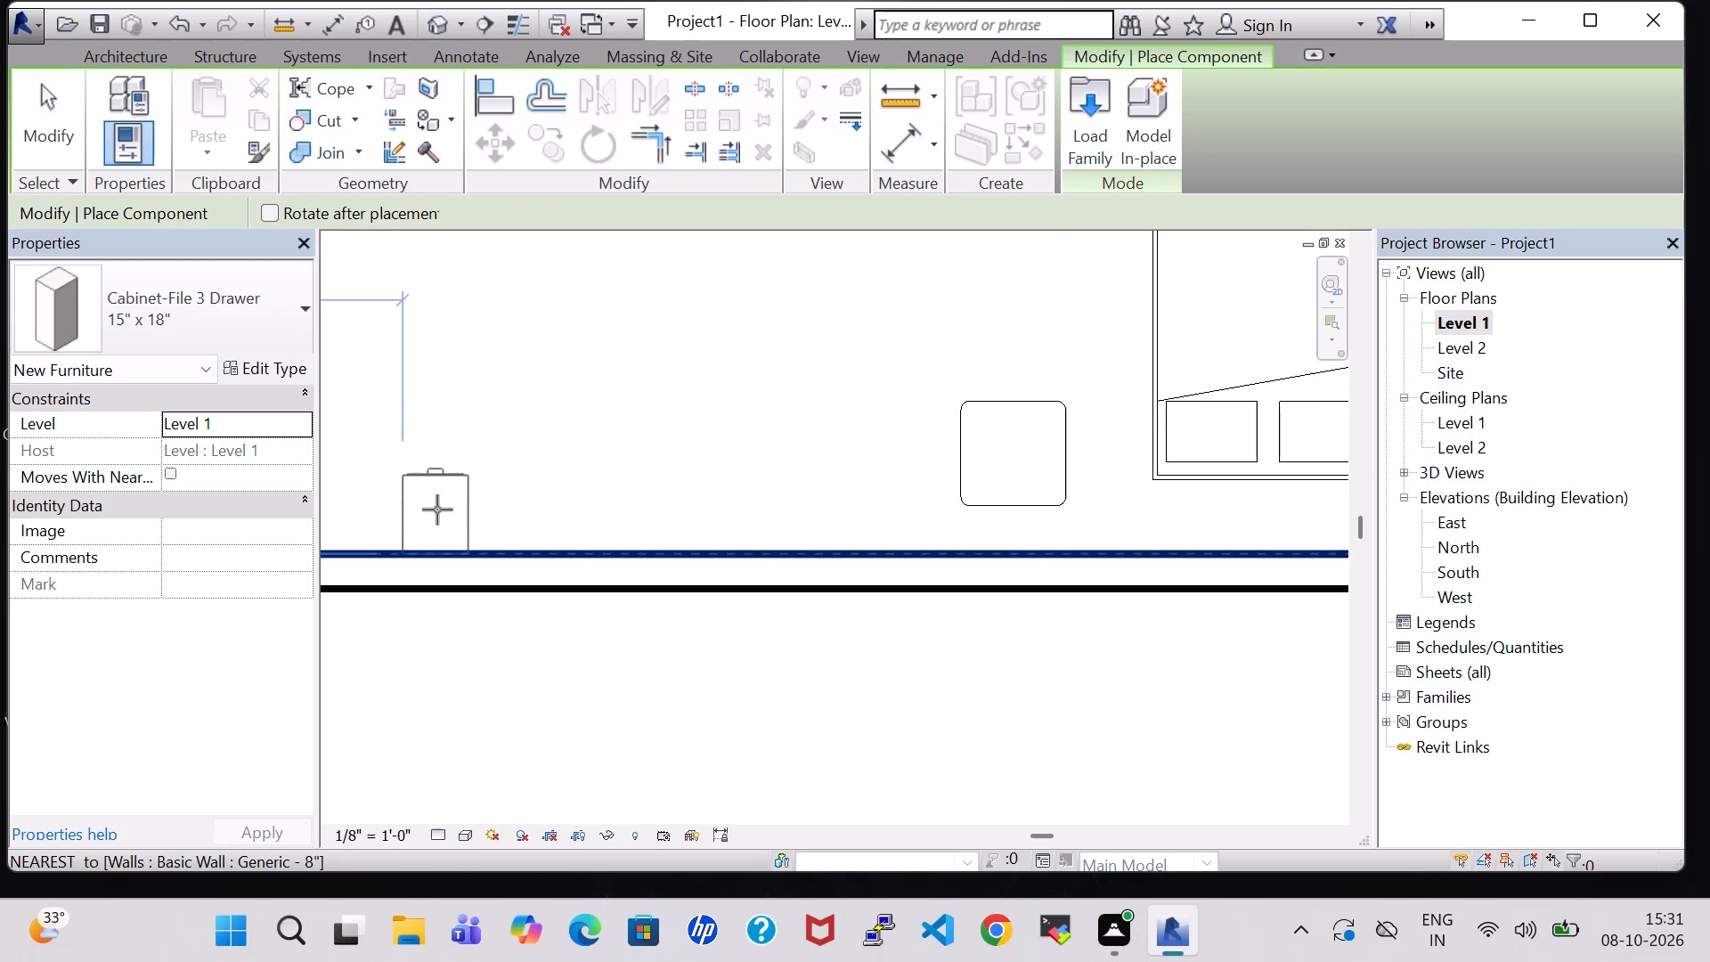
{"action": "left_click", "coordinate": [437, 497]}
{"action": "key", "text": "Escape"}
{"action": "key", "text": "Escape"}
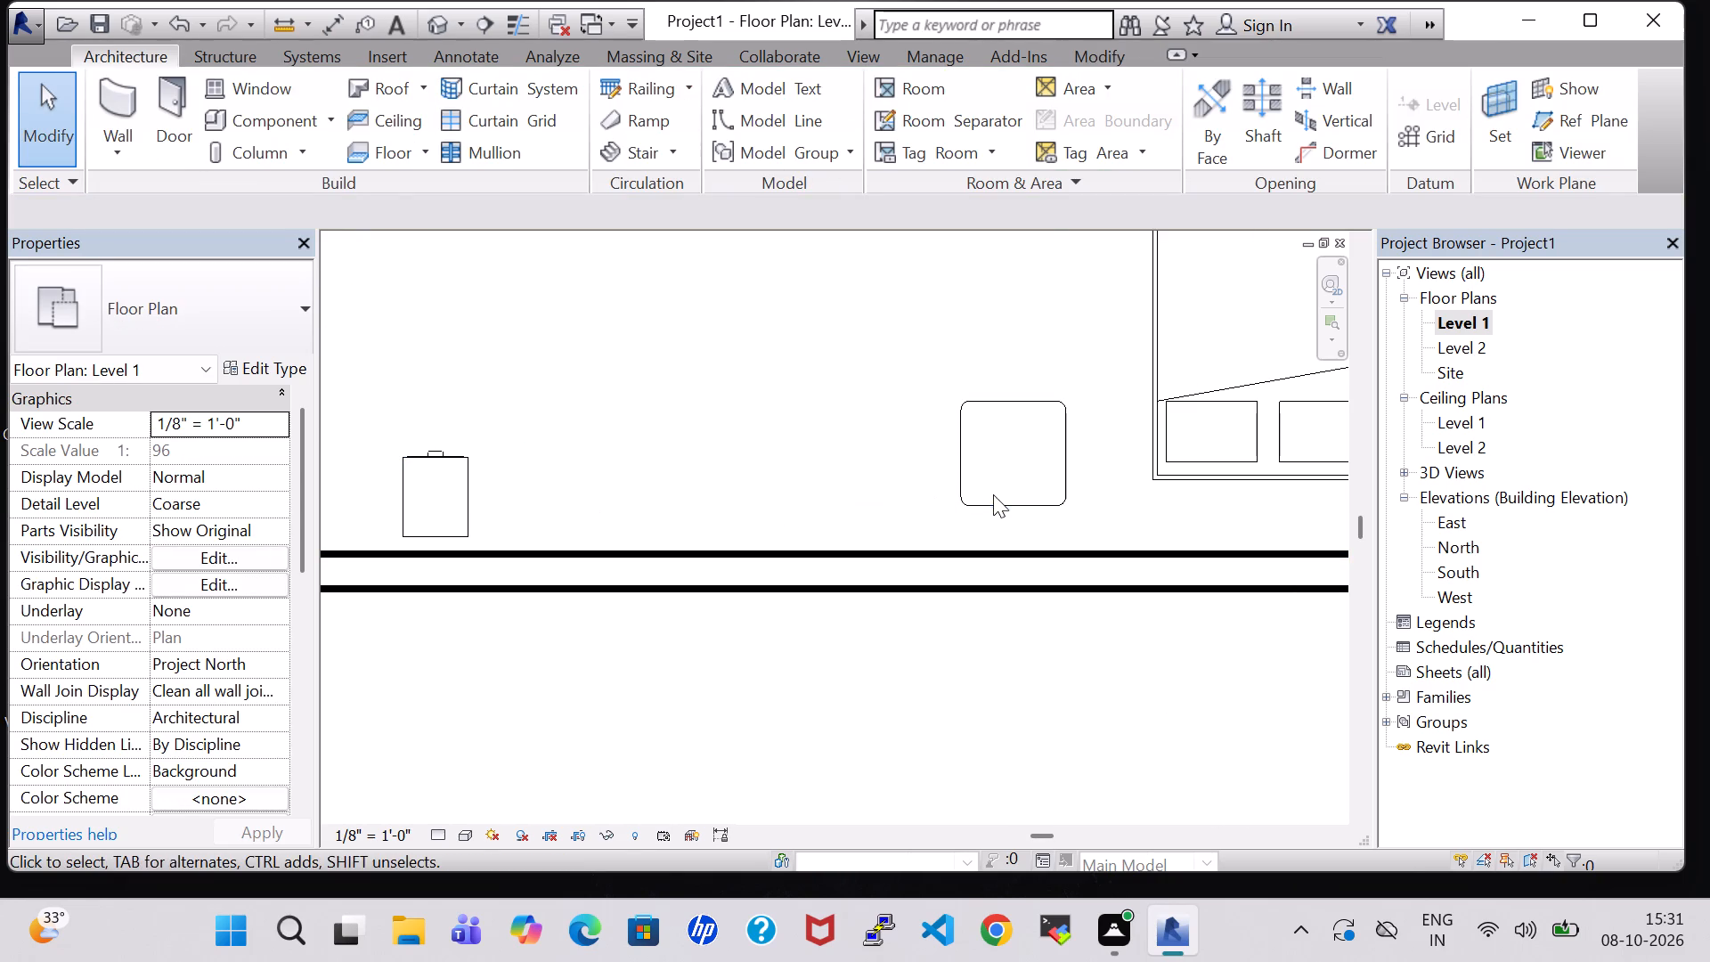
Nudge the end table west of the bed south, to about 7" from the south wall's centreline.
{"action": "left_click", "coordinate": [1005, 493]}
{"action": "key", "text": "Down"}
{"action": "key", "text": "Down"}
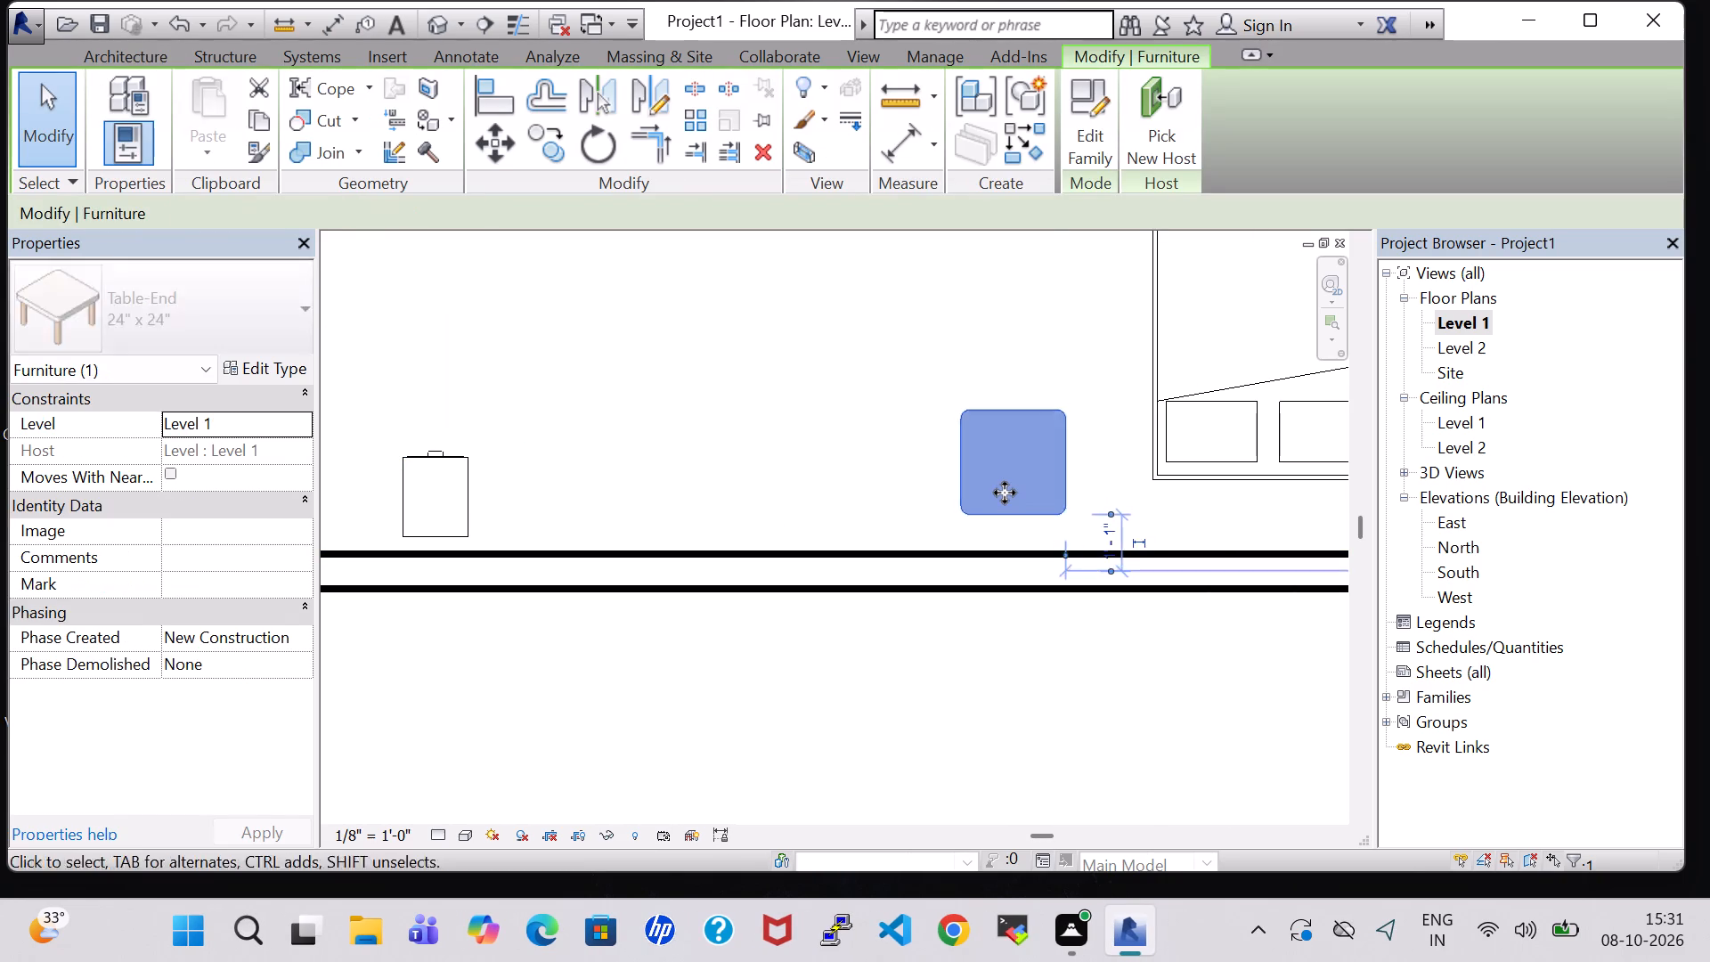
{"action": "key", "text": "Down"}
{"action": "key", "text": "Down"}
{"action": "key", "text": "Down"}
{"action": "key", "text": "Down"}
{"action": "key", "text": "Down"}
{"action": "key", "text": "Down"}
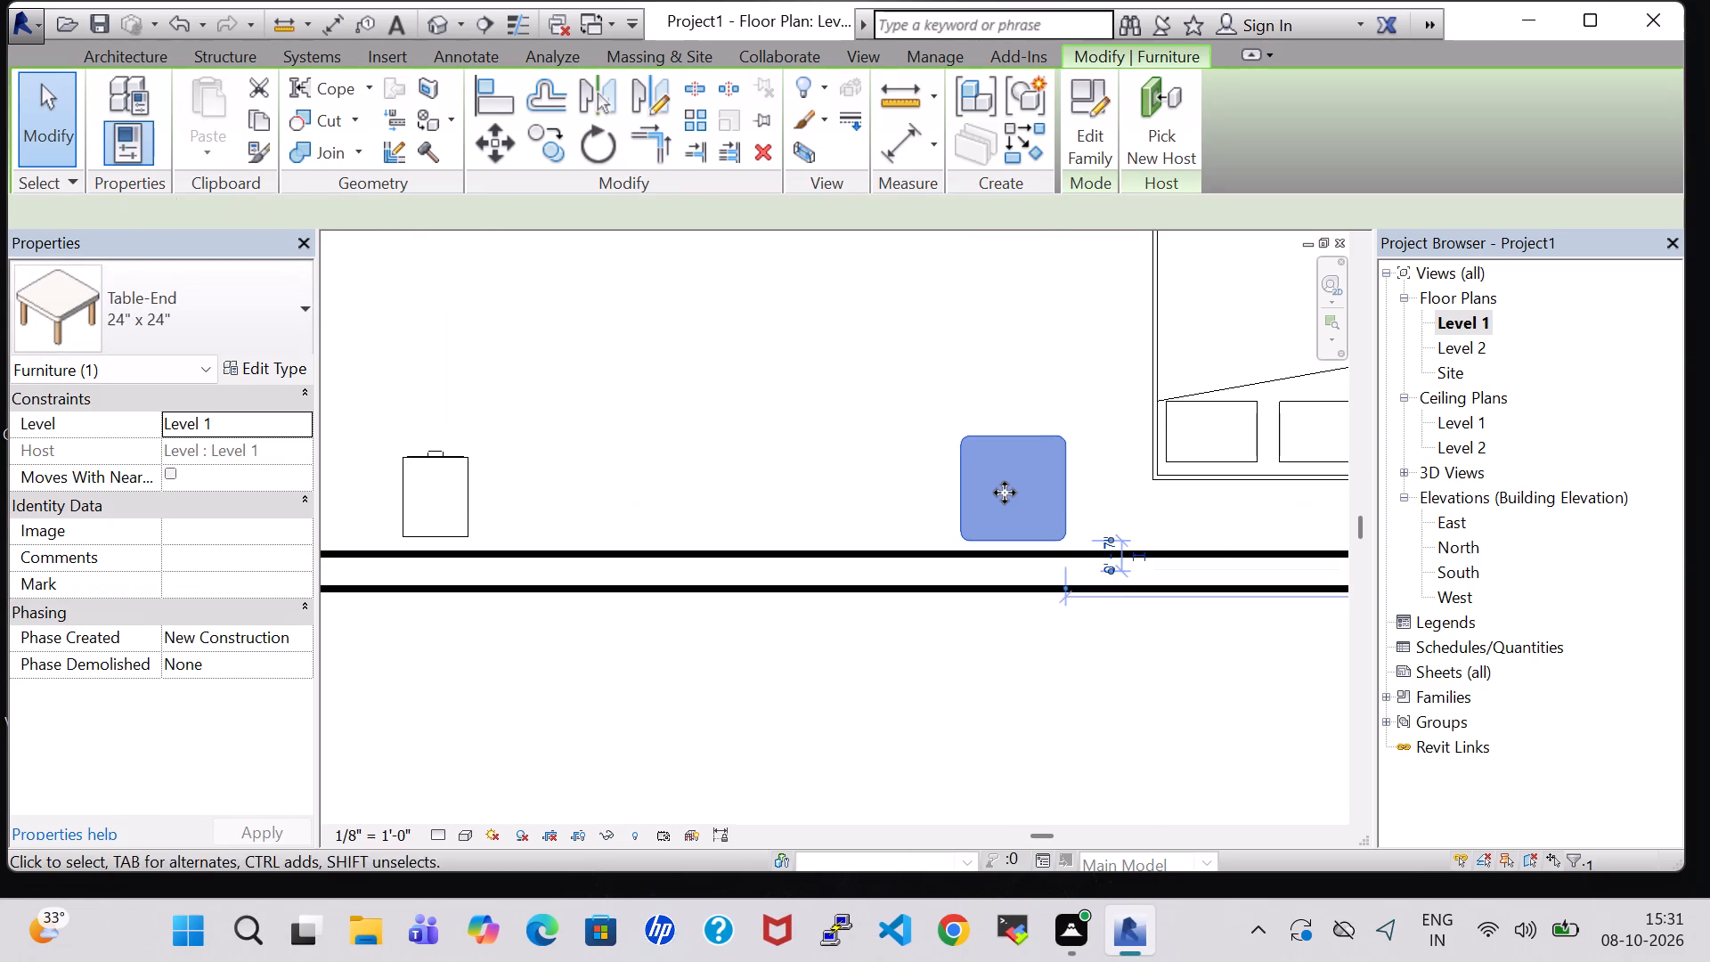
Nudge the double bed south, to about 9" from the south wall's centreline.
{"action": "left_click", "coordinate": [1215, 460]}
{"action": "key", "text": "Down"}
{"action": "key", "text": "Down"}
{"action": "key", "text": "Down"}
{"action": "key", "text": "Down"}
{"action": "key", "text": "Down"}
{"action": "key", "text": "Down"}
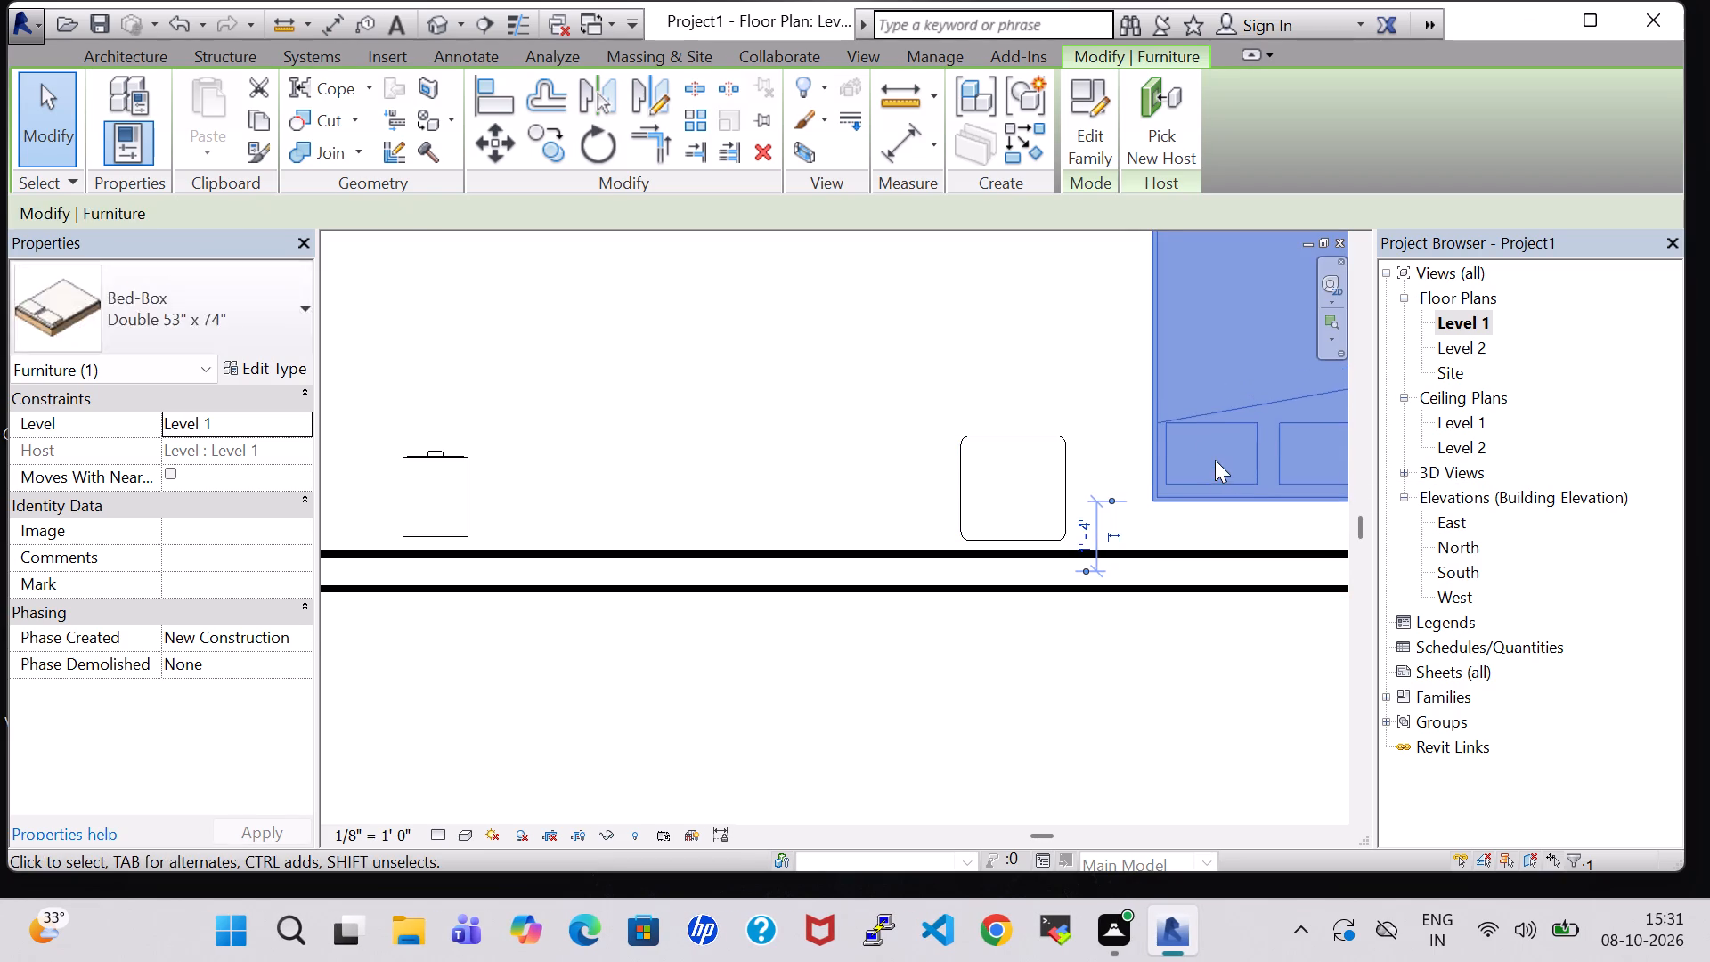
{"action": "key", "text": "Down"}
{"action": "key", "text": "Down"}
{"action": "key", "text": "Down"}
{"action": "key", "text": "Down"}
{"action": "key", "text": "Down"}
{"action": "key", "text": "Down"}
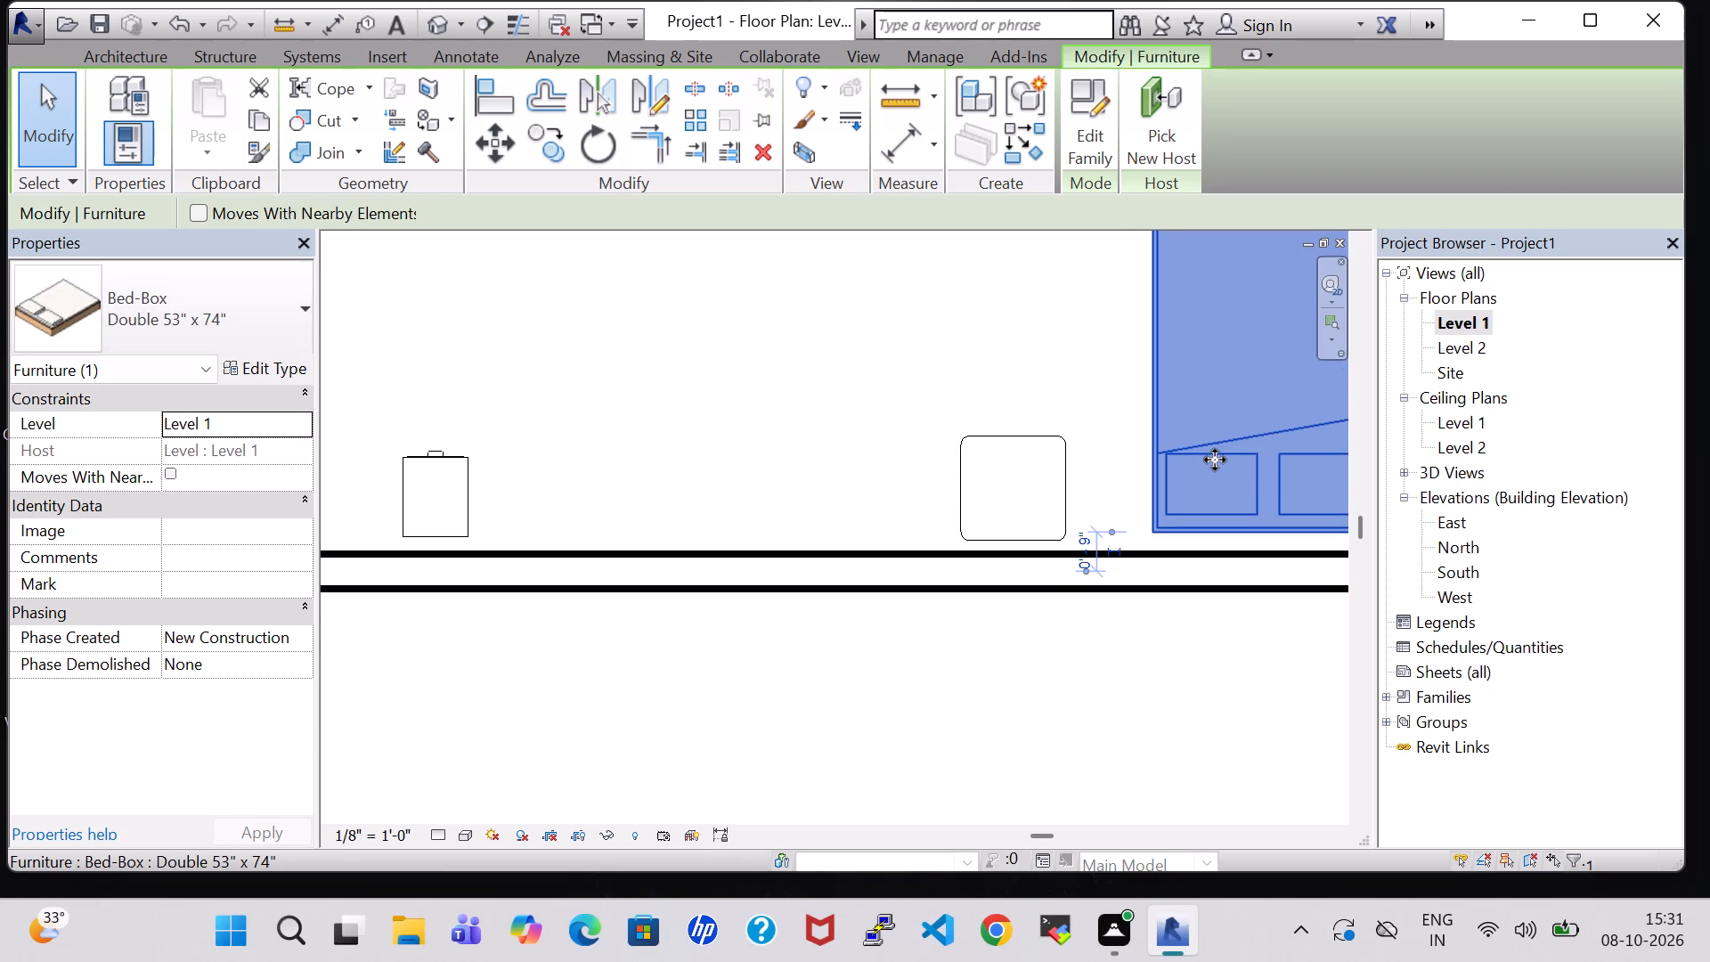
Nudge the end table east of the bed south toward the wall and west until it sits close beside the bed.
{"action": "scroll", "coordinate": [1215, 460], "scroll_direction": "up", "scroll_amount": 1}
{"action": "scroll", "coordinate": [1215, 460], "scroll_direction": "down", "scroll_amount": 5}
{"action": "middle_click_drag", "start_coordinate": [1215, 460], "coordinate": [808, 475]}
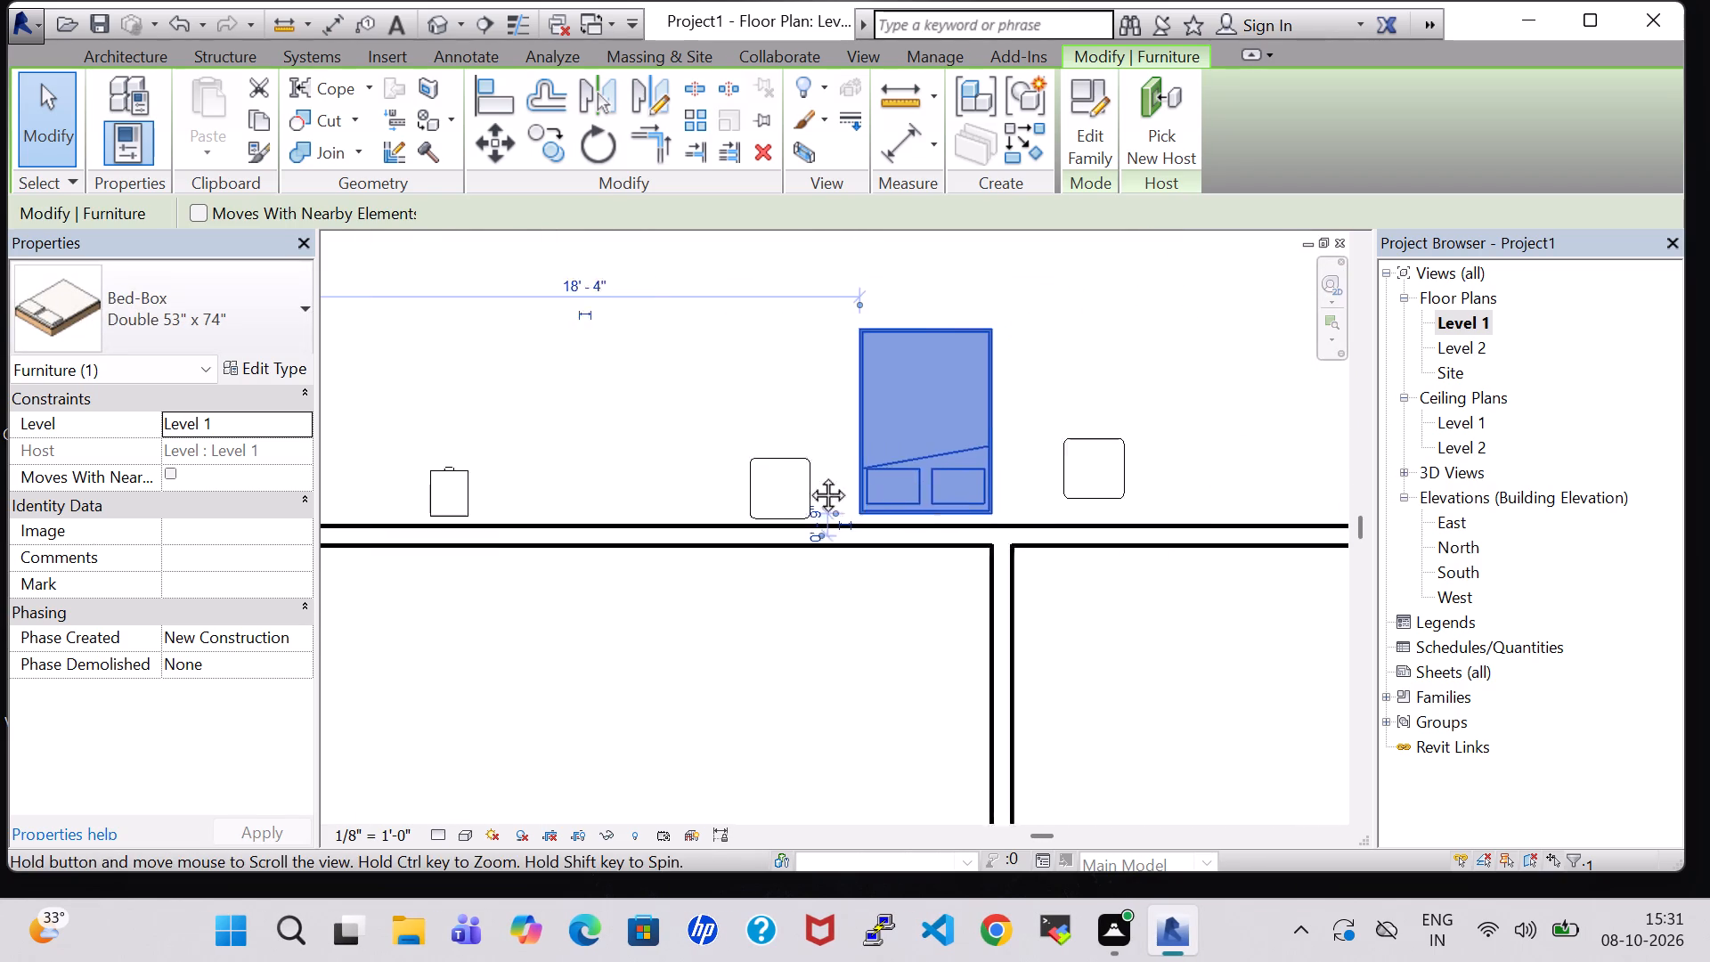
{"action": "middle_click_drag", "start_coordinate": [808, 475], "coordinate": [740, 475]}
{"action": "left_click", "coordinate": [931, 442]}
{"action": "key", "text": "Down"}
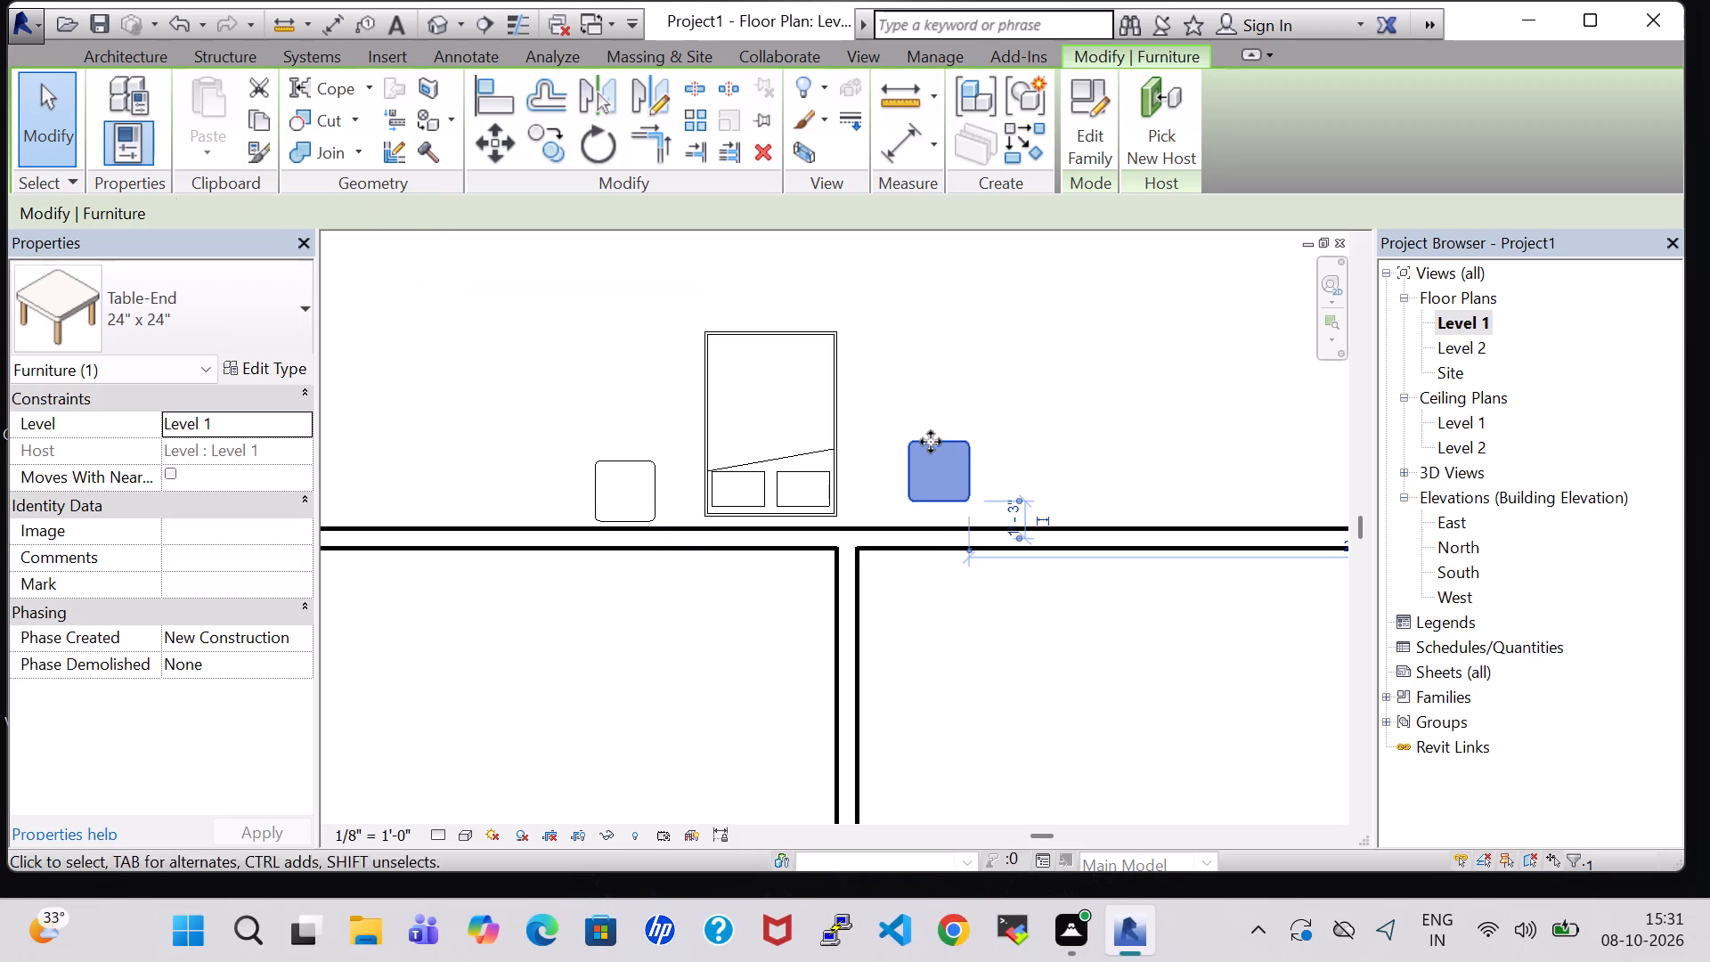
{"action": "key", "text": "Down"}
{"action": "key", "text": "Down"}
{"action": "key", "text": "Left"}
{"action": "key", "text": "Left"}
{"action": "key", "text": "Left"}
{"action": "key", "text": "Left"}
{"action": "key", "text": "Left"}
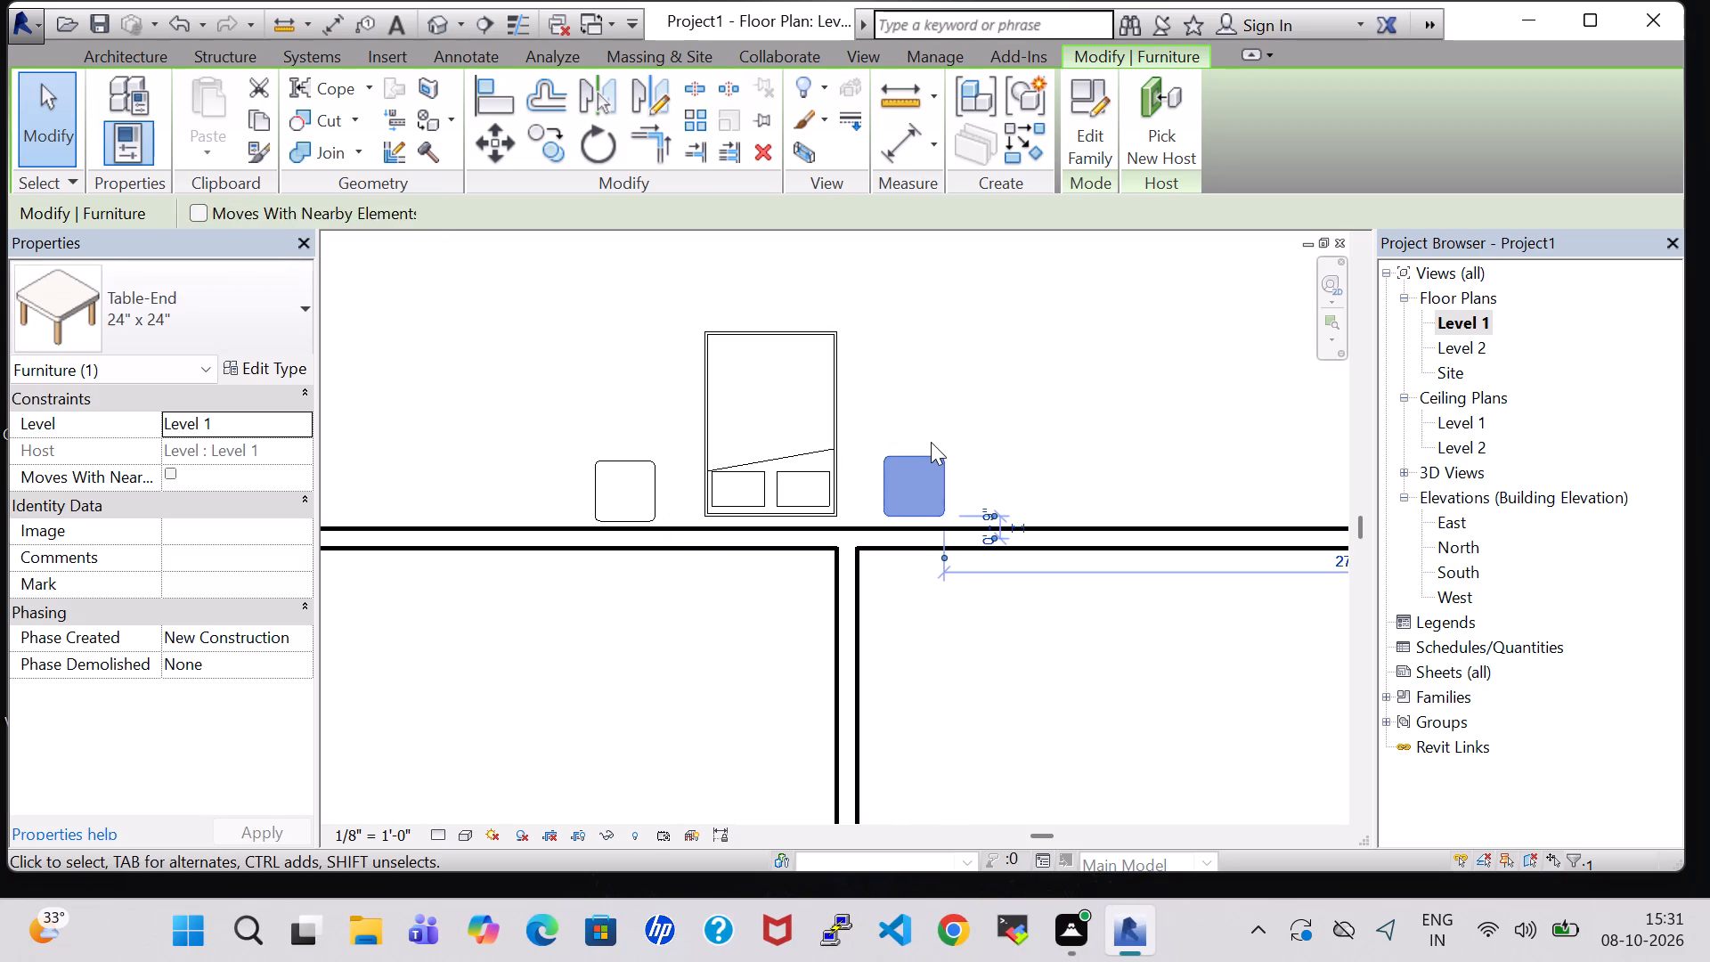
{"action": "key", "text": "Left"}
{"action": "key", "text": "Left"}
{"action": "key", "text": "Left"}
{"action": "key", "text": "Left"}
{"action": "key", "text": "Left"}
{"action": "key", "text": "Left"}
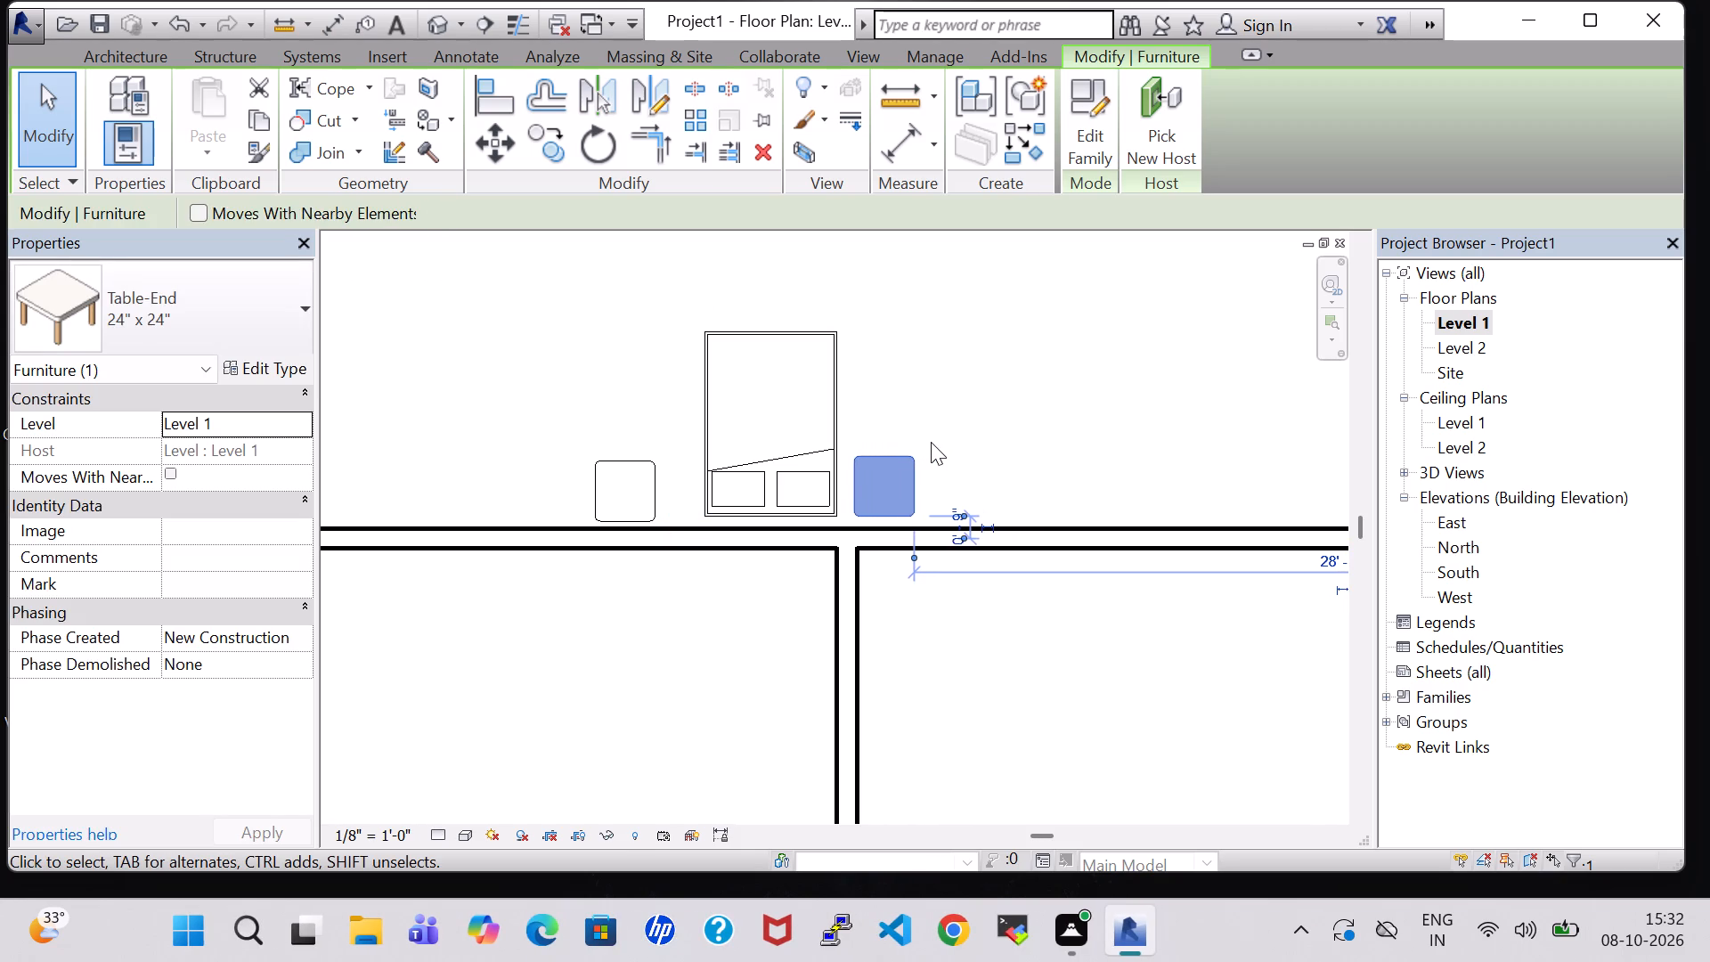
Nudge the end table west of the bed east, closer to the bed's side.
{"action": "left_click", "coordinate": [631, 485]}
{"action": "key", "text": "Right"}
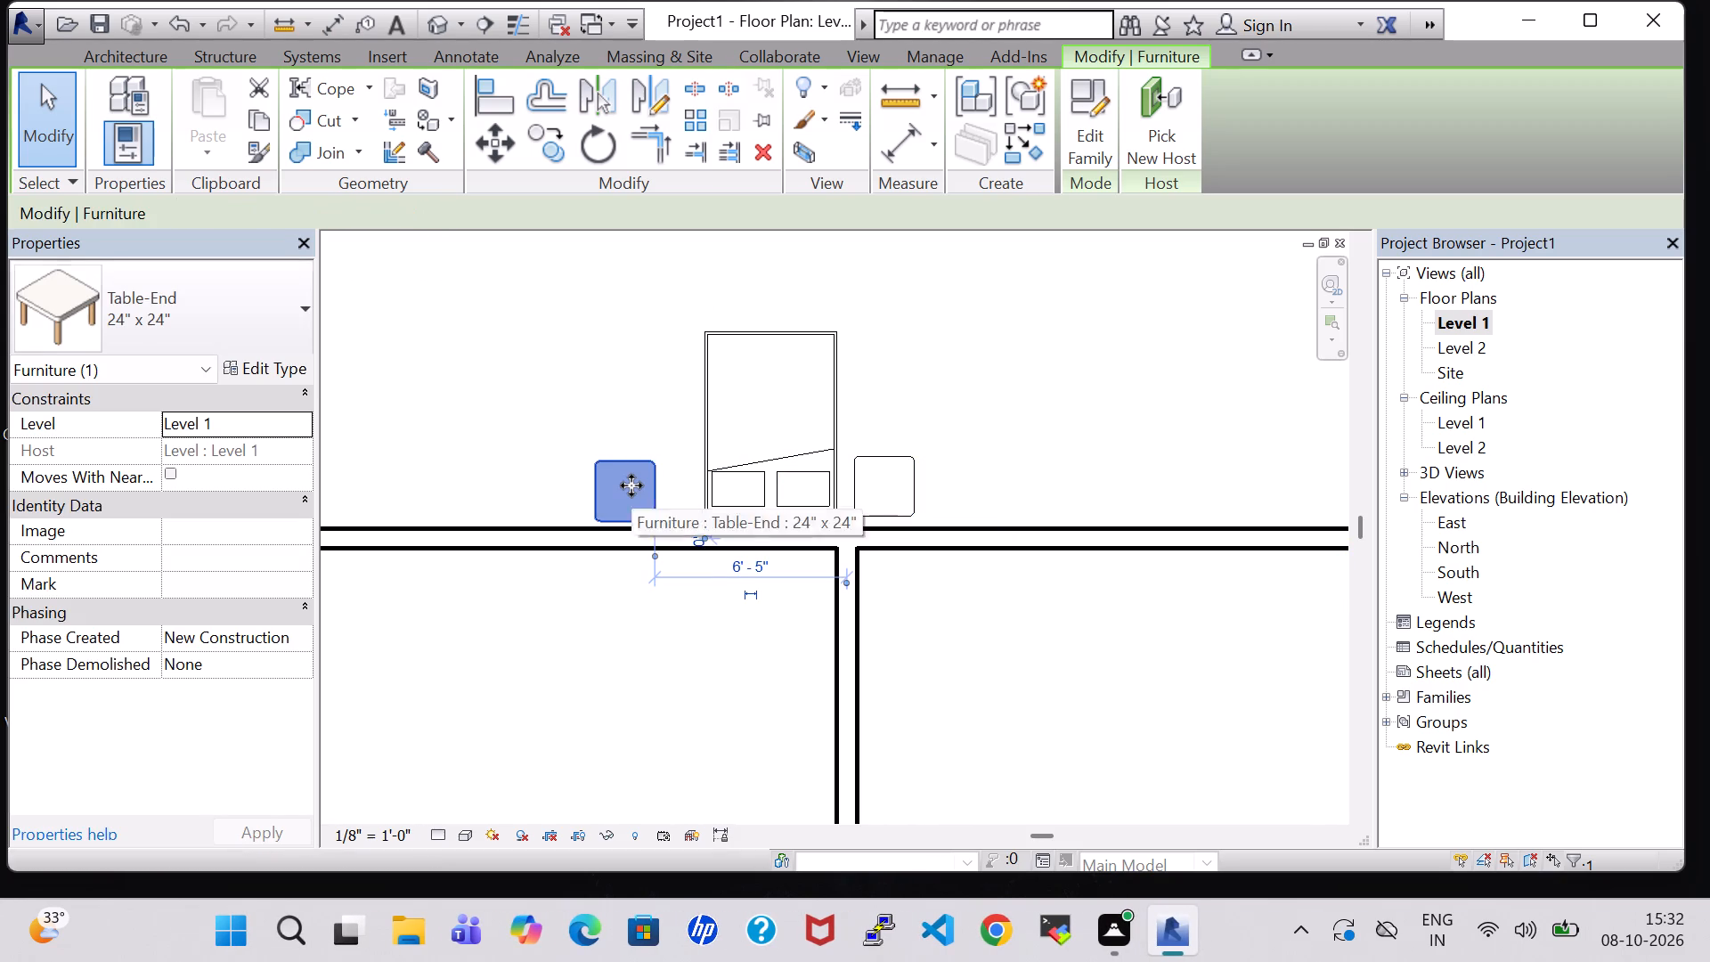
{"action": "key", "text": "Right"}
{"action": "key", "text": "Right"}
{"action": "key", "text": "Right"}
{"action": "key", "text": "Right"}
{"action": "key", "text": "Right"}
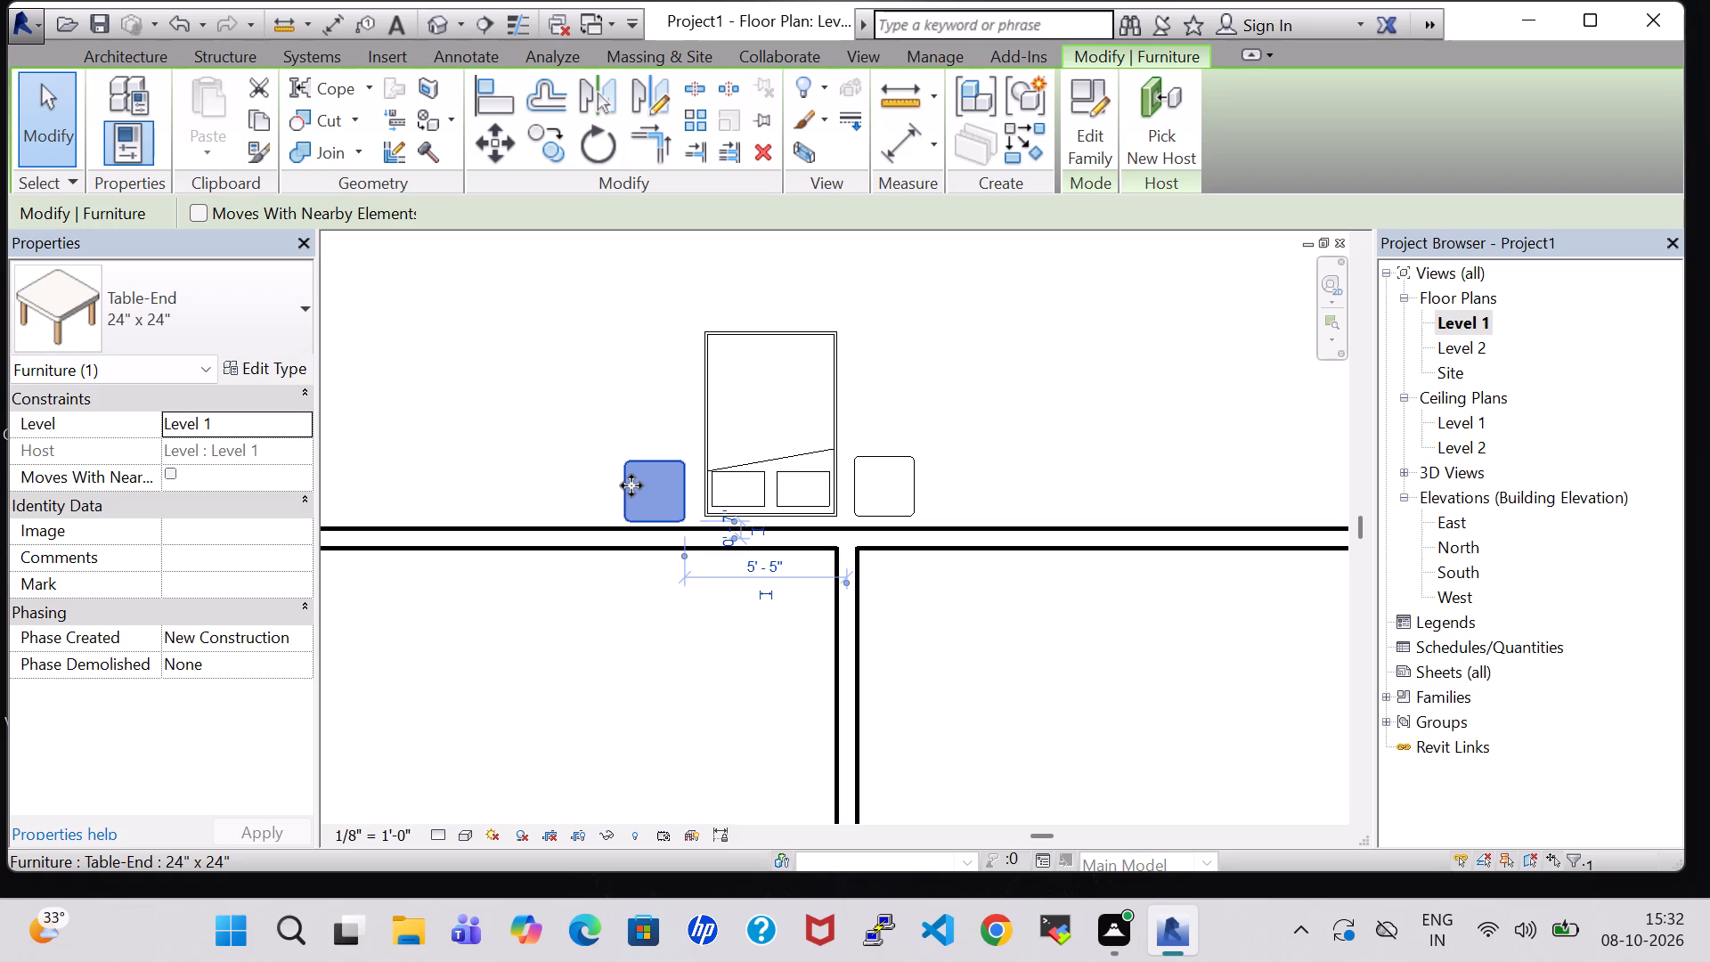
{"action": "left_click", "coordinate": [1012, 361]}
Place a tagged room in the large northwest room, with the tag north of the bed.
{"action": "scroll", "coordinate": [1012, 361], "scroll_direction": "down", "scroll_amount": 6}
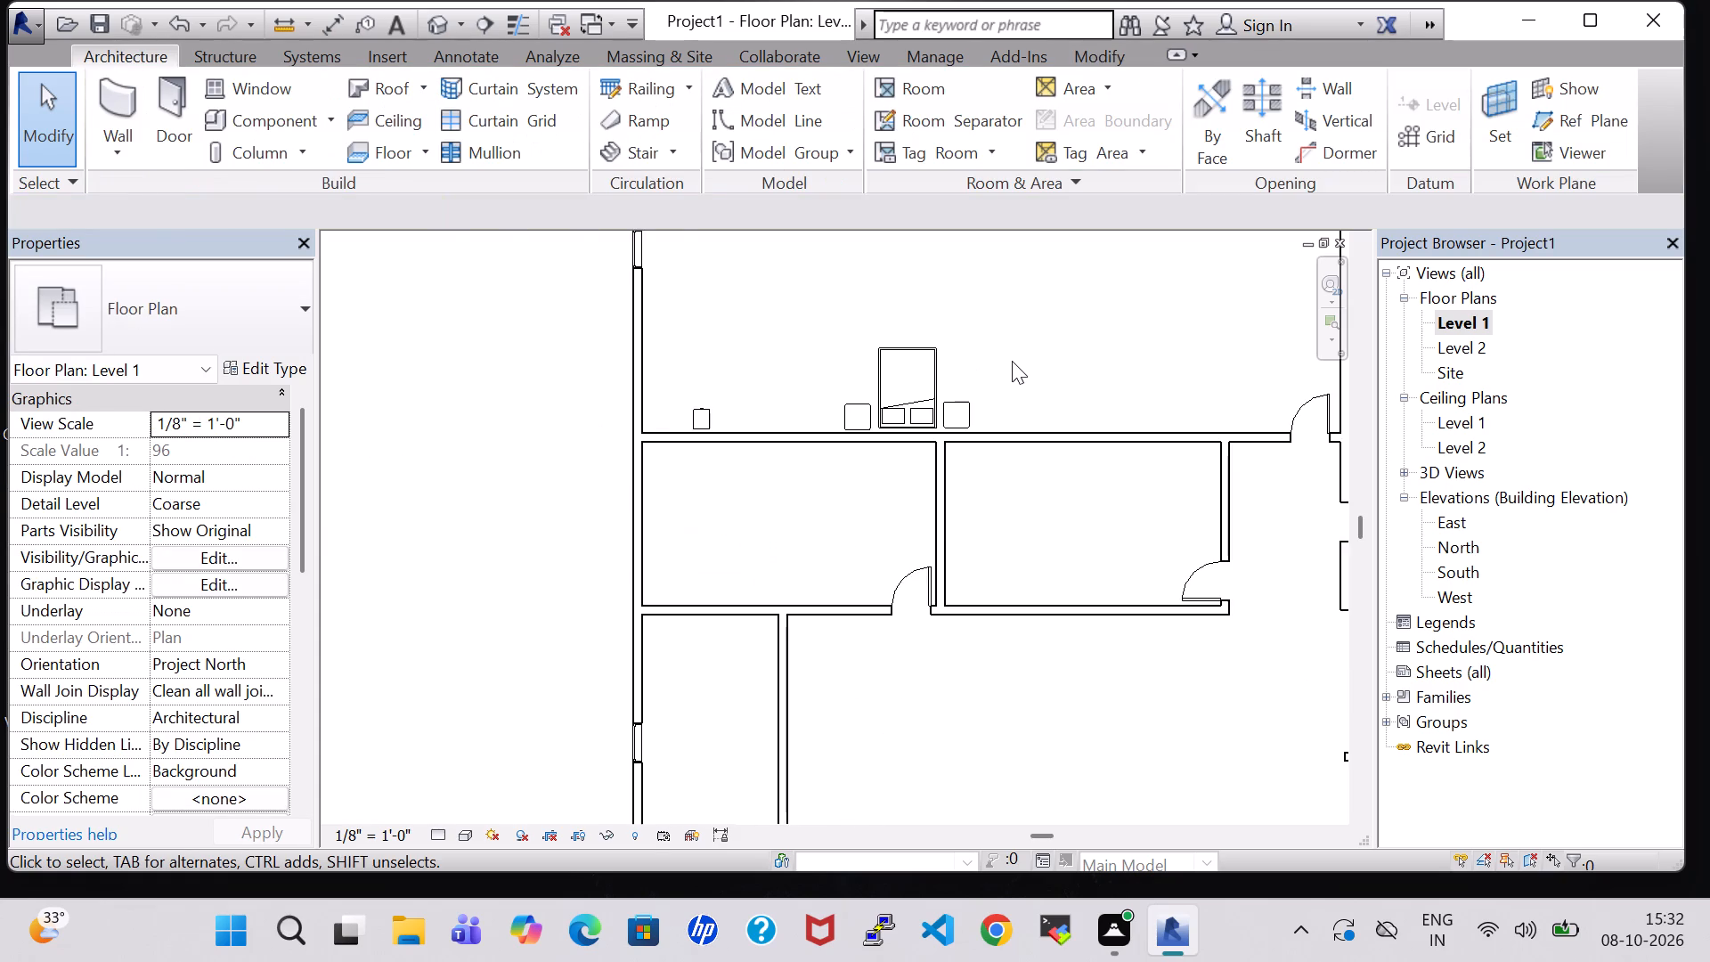
{"action": "scroll", "coordinate": [1012, 361], "scroll_direction": "down", "scroll_amount": 1}
{"action": "middle_click_drag", "start_coordinate": [1012, 361], "coordinate": [979, 469]}
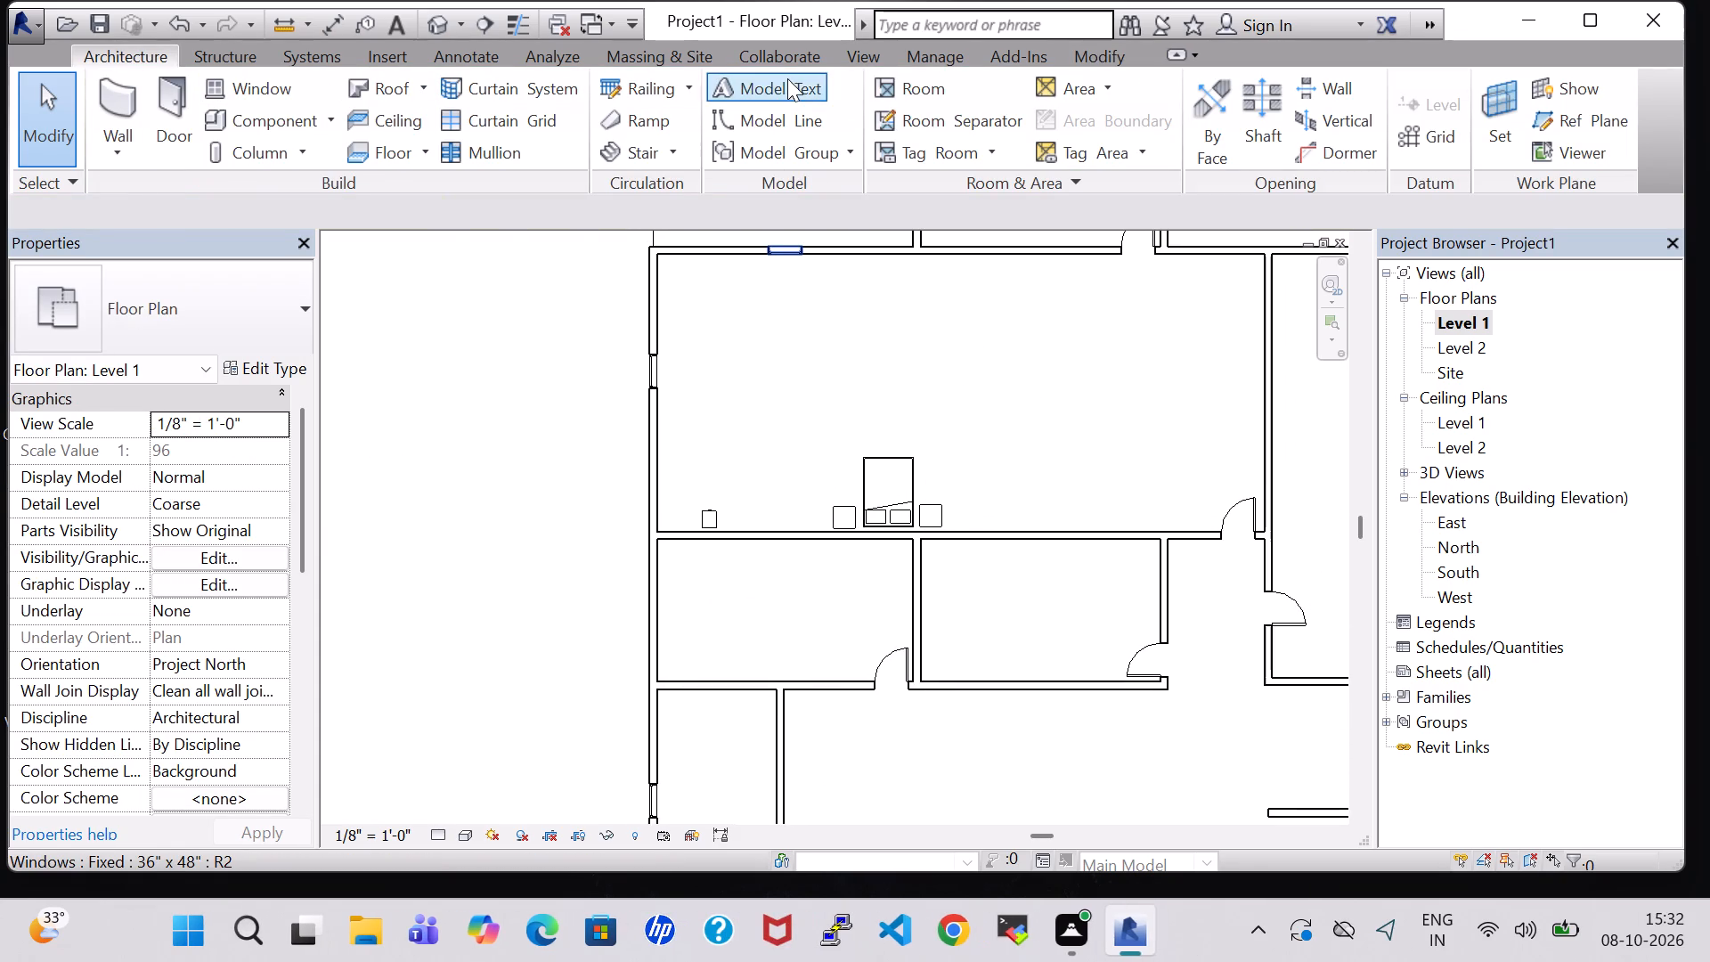
{"action": "left_click", "coordinate": [931, 101]}
{"action": "left_click", "coordinate": [925, 374]}
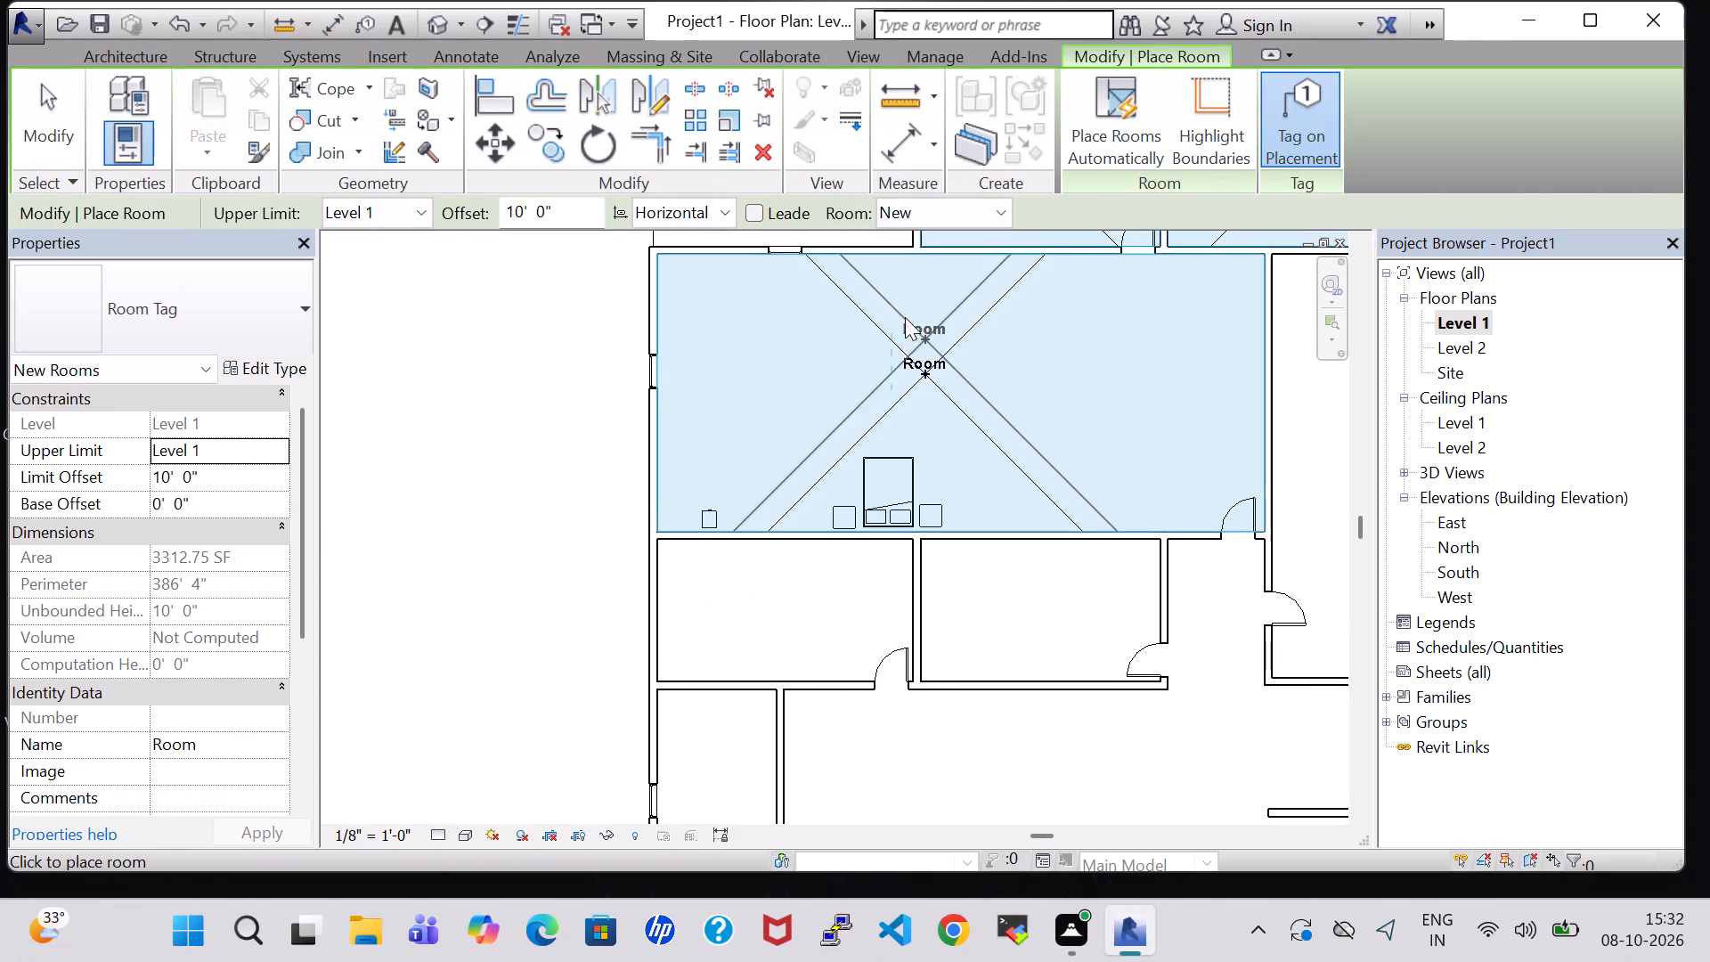
{"action": "key", "text": "Escape"}
Rename the northwest room's tag to BED ROOM.
{"action": "double_click", "coordinate": [943, 366]}
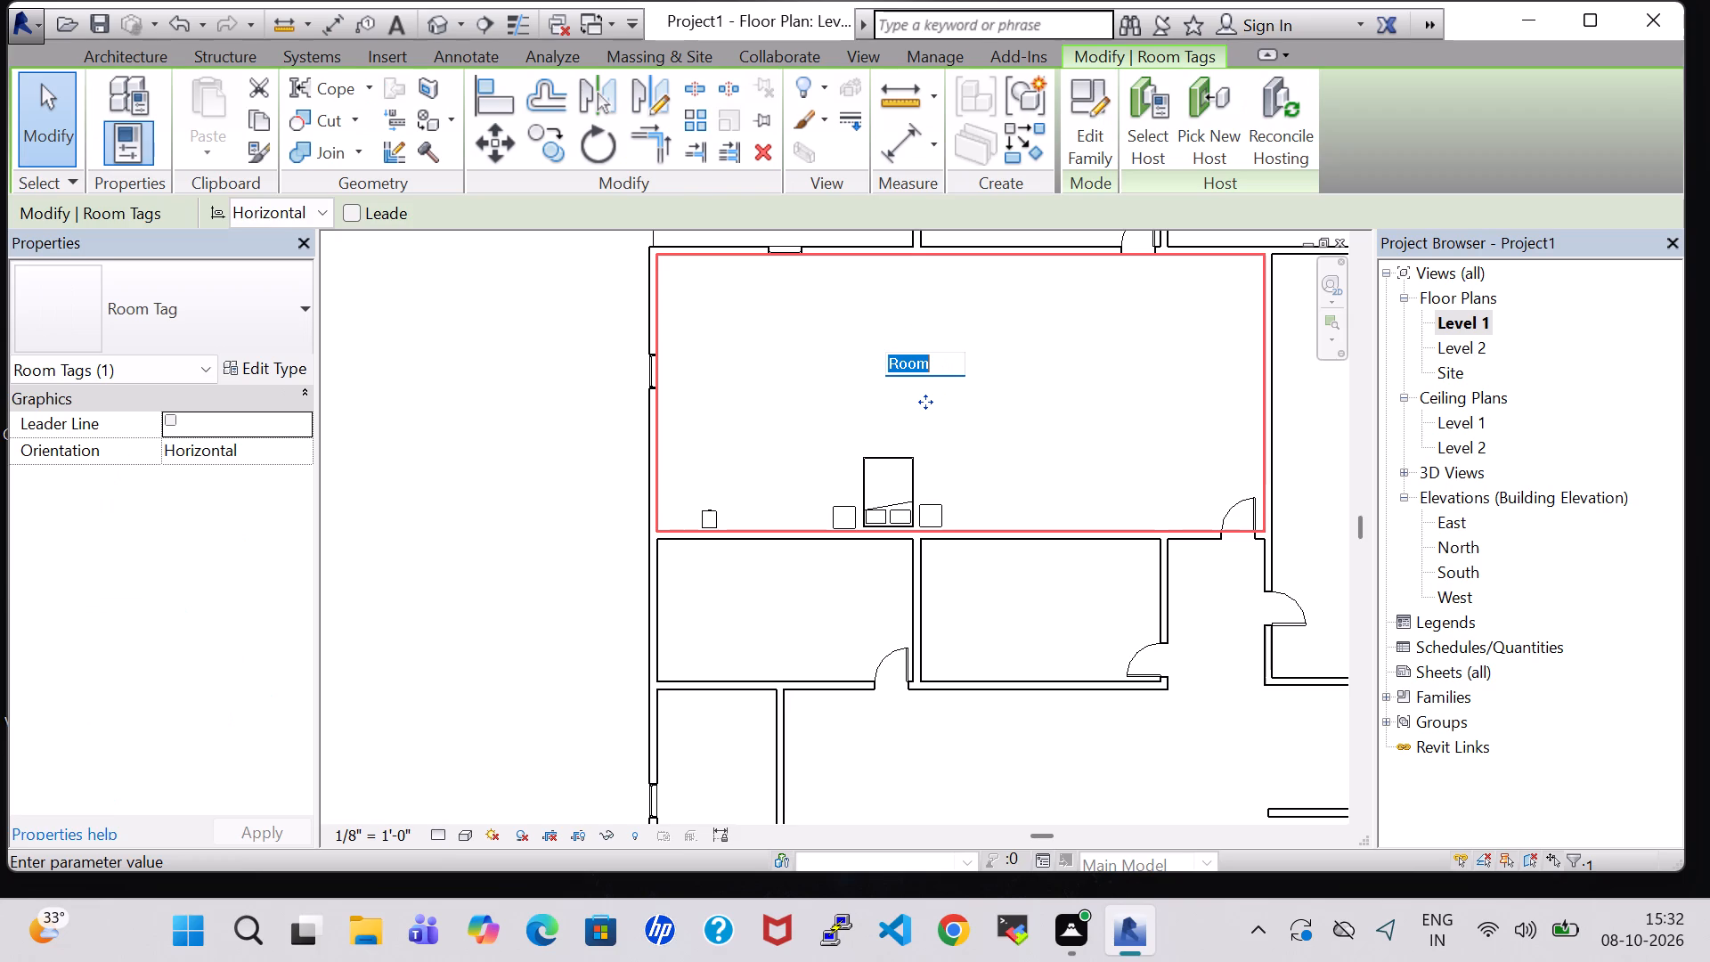
{"action": "key", "text": "BackSpace"}
{"action": "type", "text": "BED"}
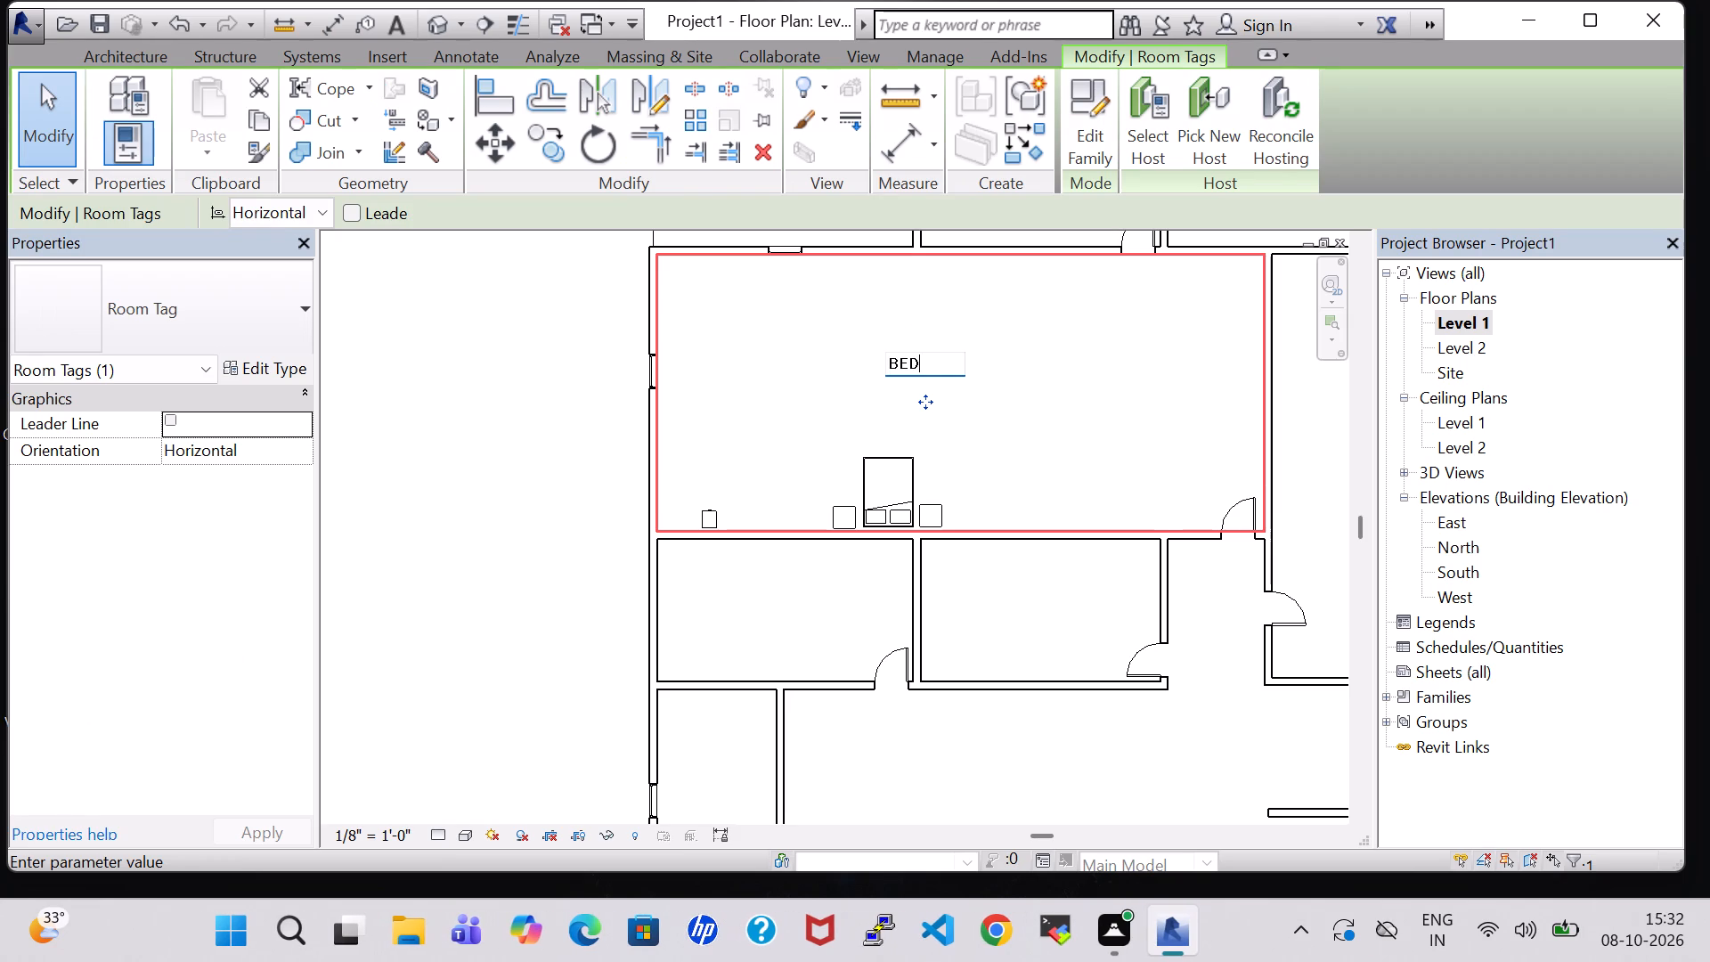
{"action": "key", "text": "space"}
{"action": "type", "text": "ROOM"}
{"action": "key", "text": "Return"}
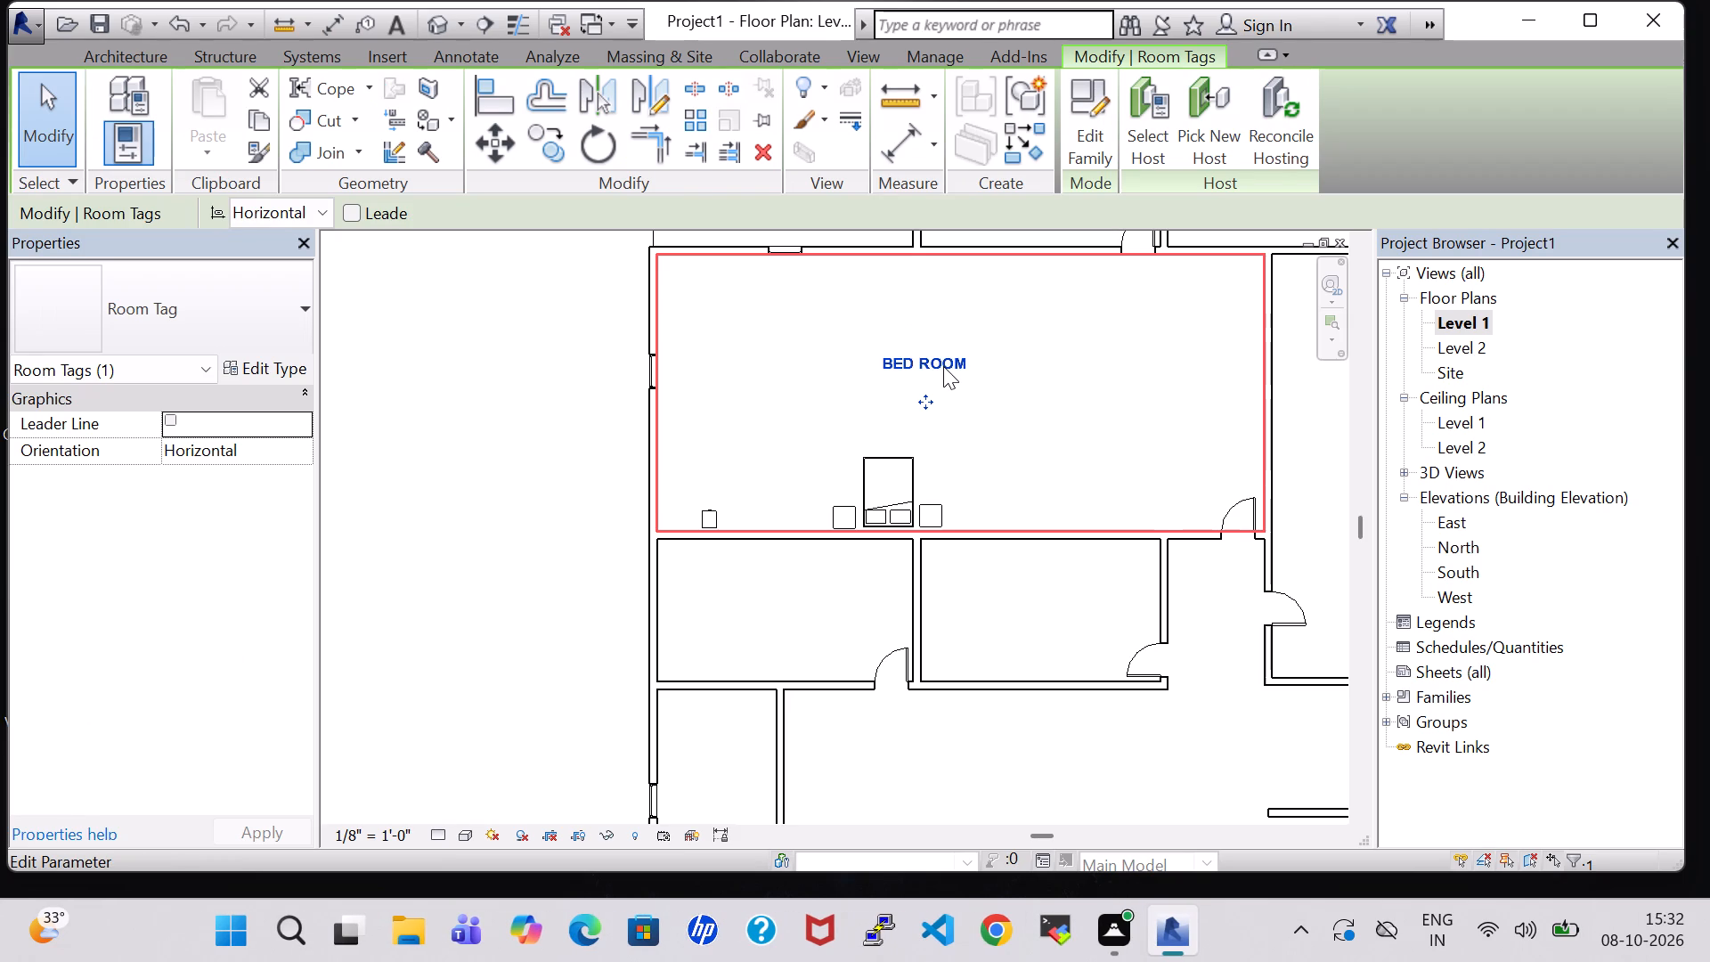
{"action": "scroll", "coordinate": [943, 366], "scroll_direction": "up", "scroll_amount": 2}
{"action": "scroll", "coordinate": [943, 366], "scroll_direction": "down", "scroll_amount": 1}
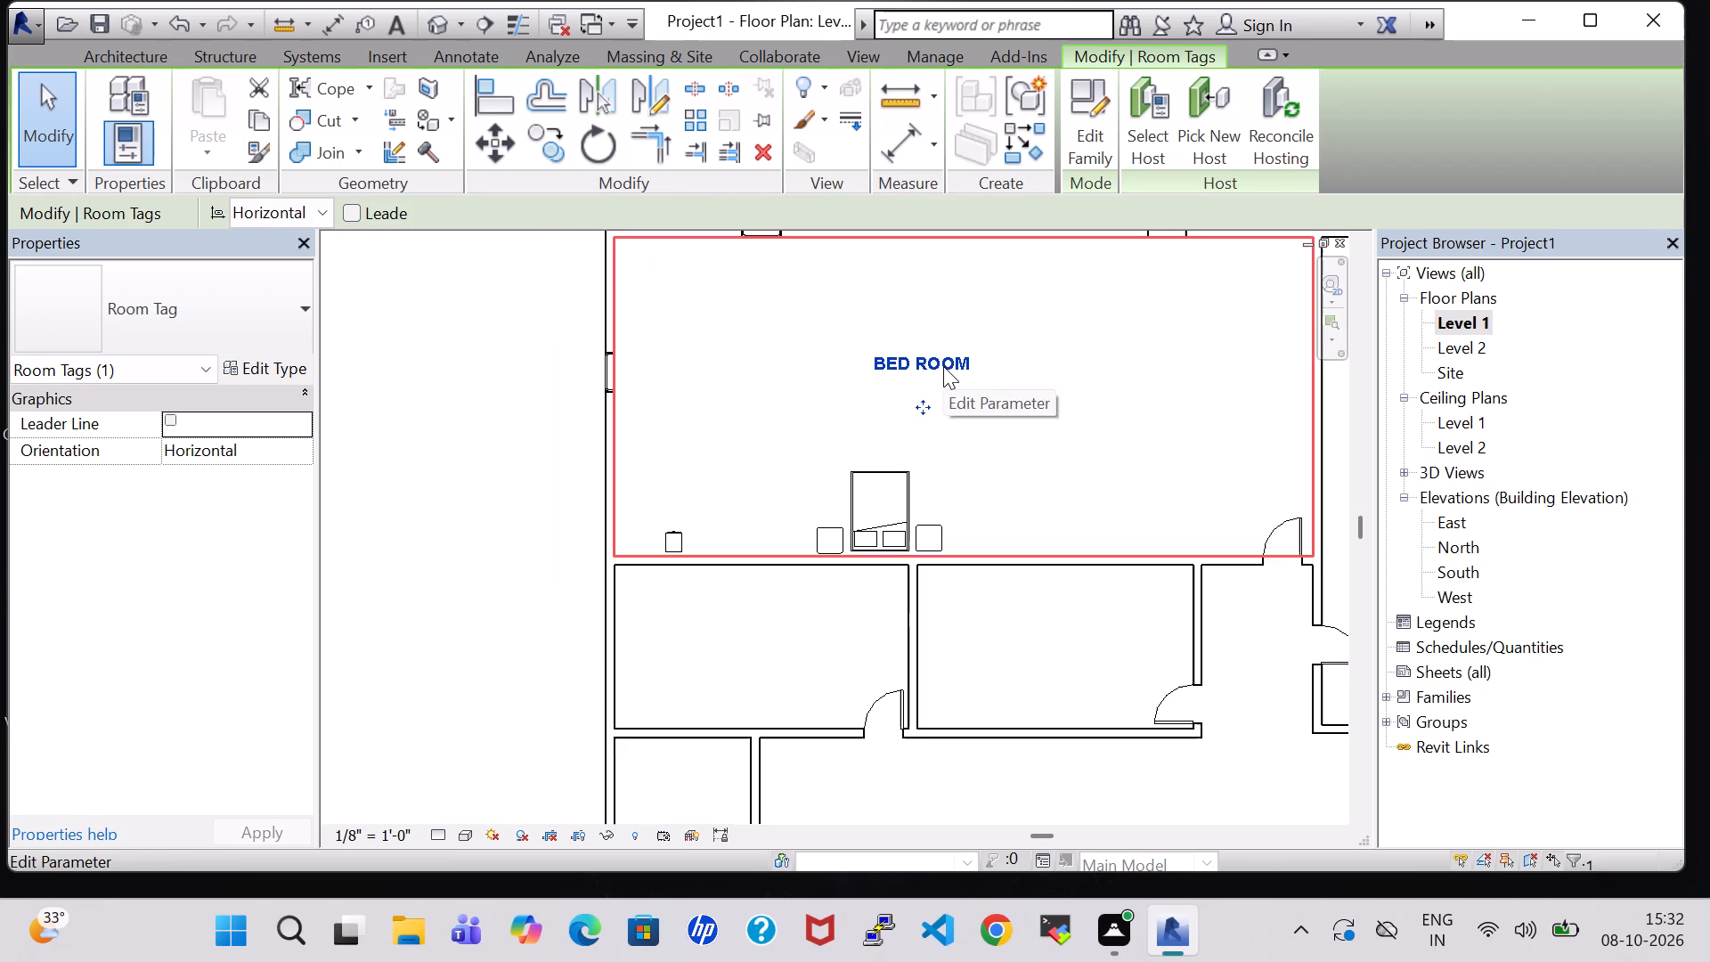
{"action": "left_click", "coordinate": [1095, 423]}
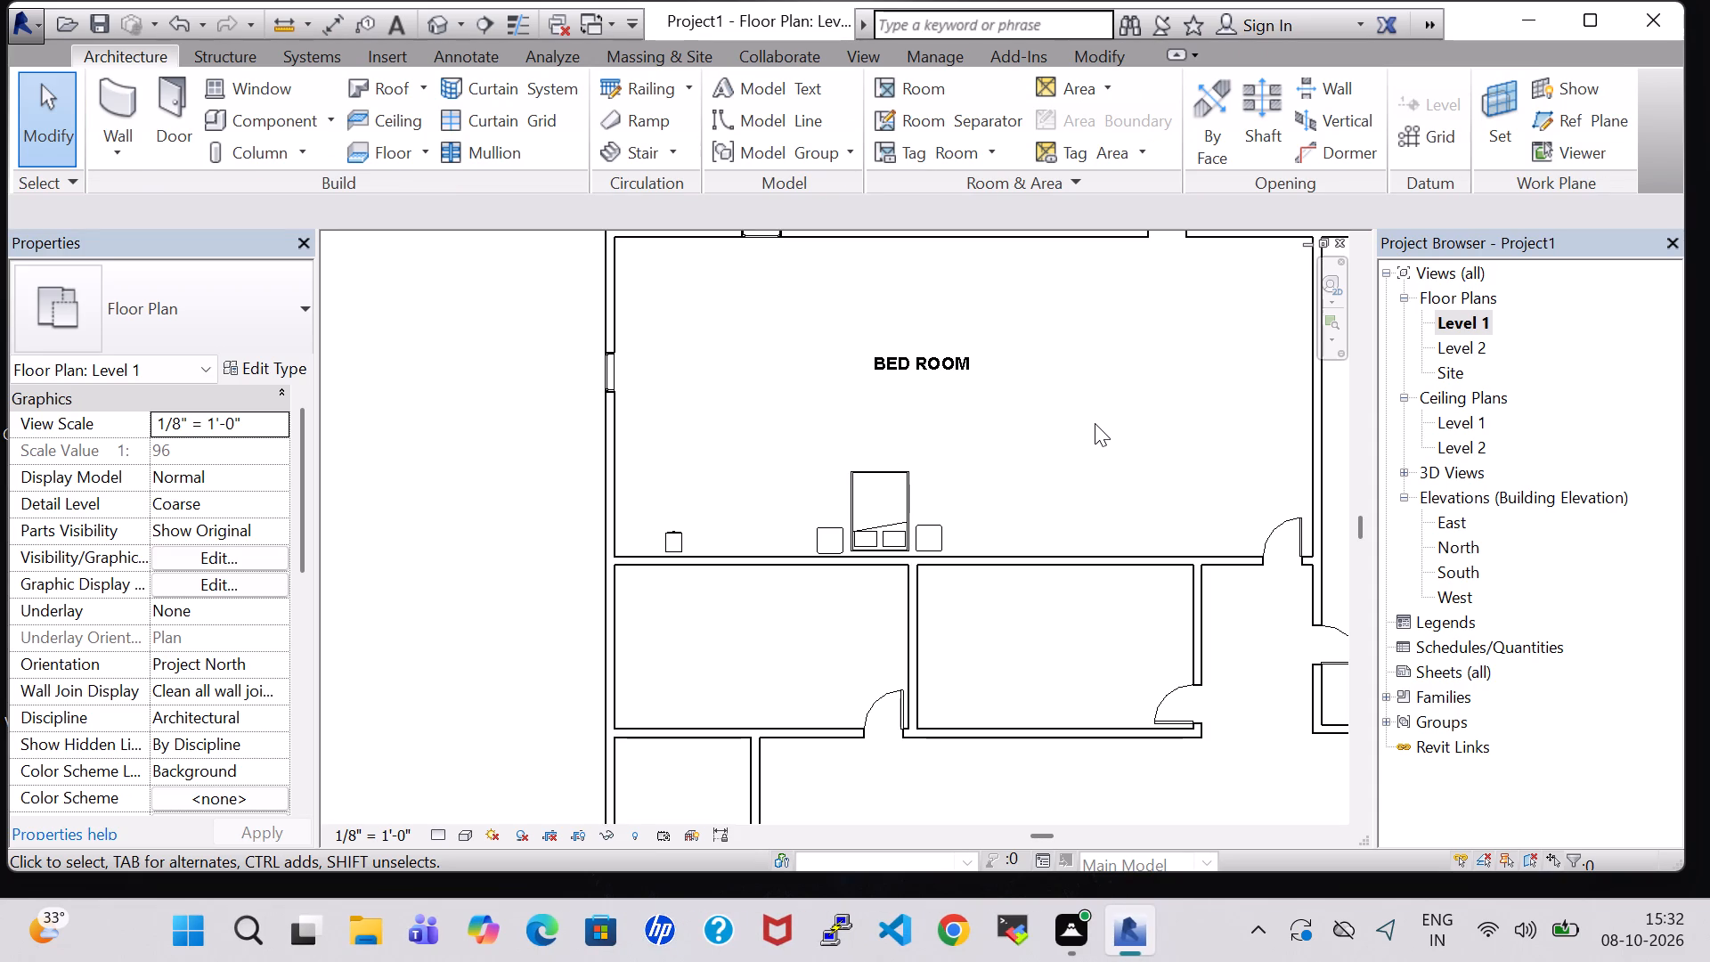
Load the Chair-Task Arms family from the US Imperial furniture Seating library.
{"action": "left_click", "coordinate": [224, 122]}
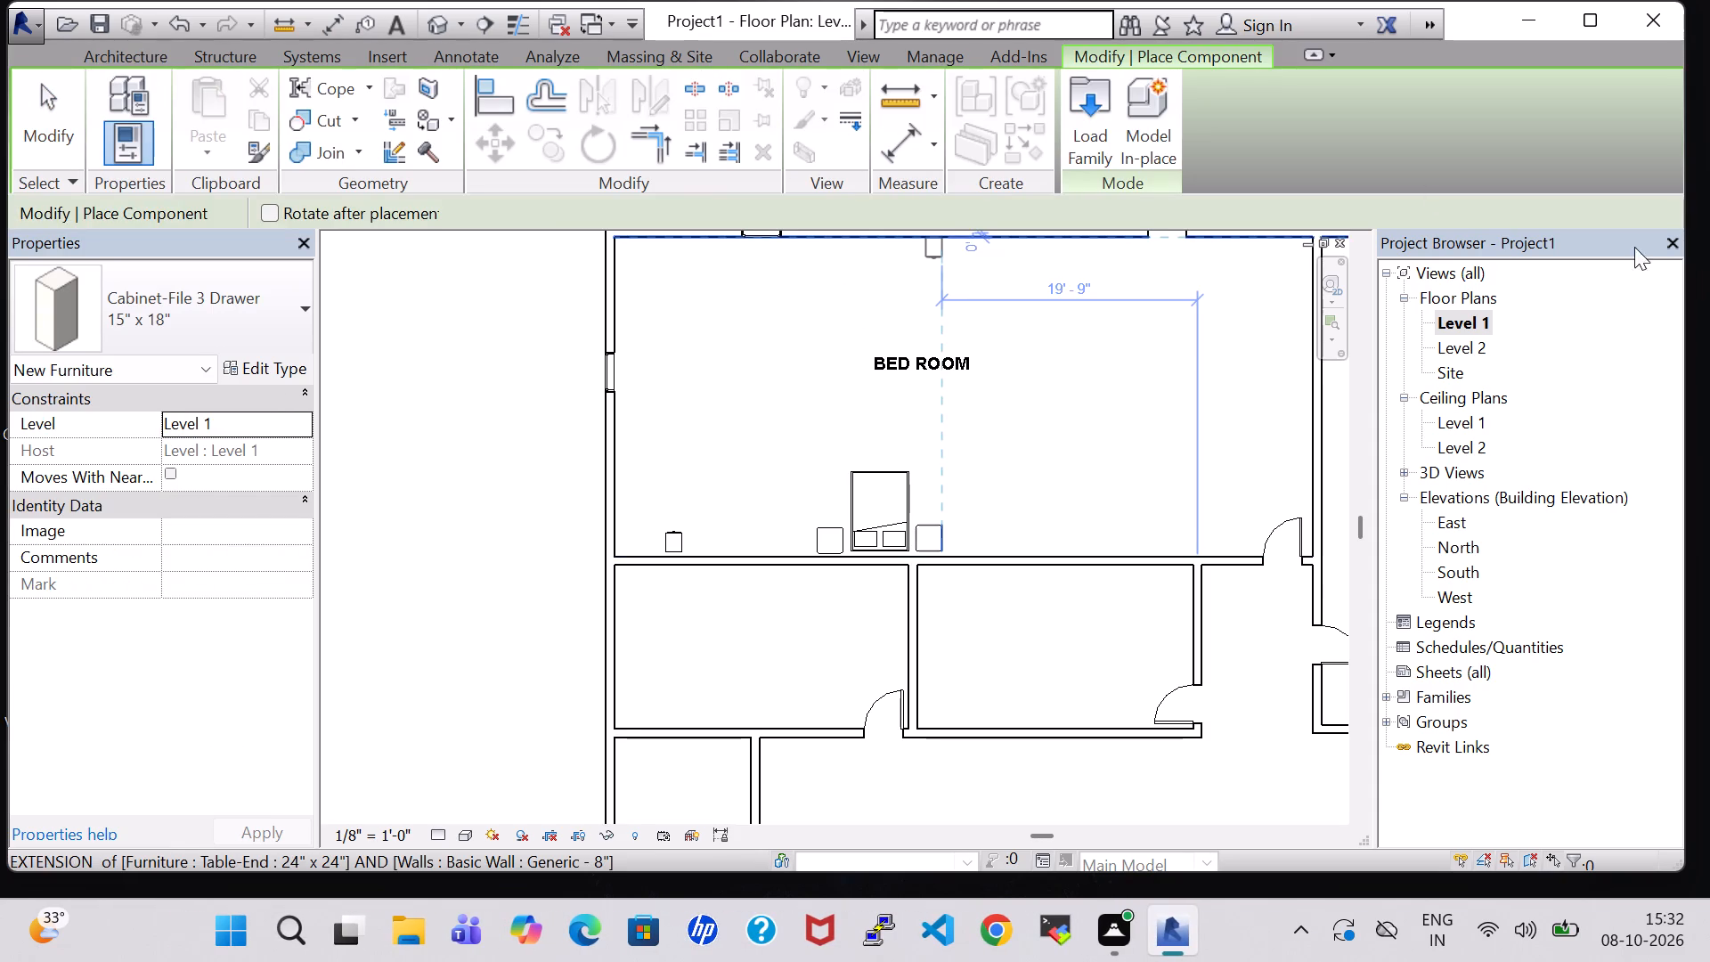
{"action": "left_click", "coordinate": [1103, 104]}
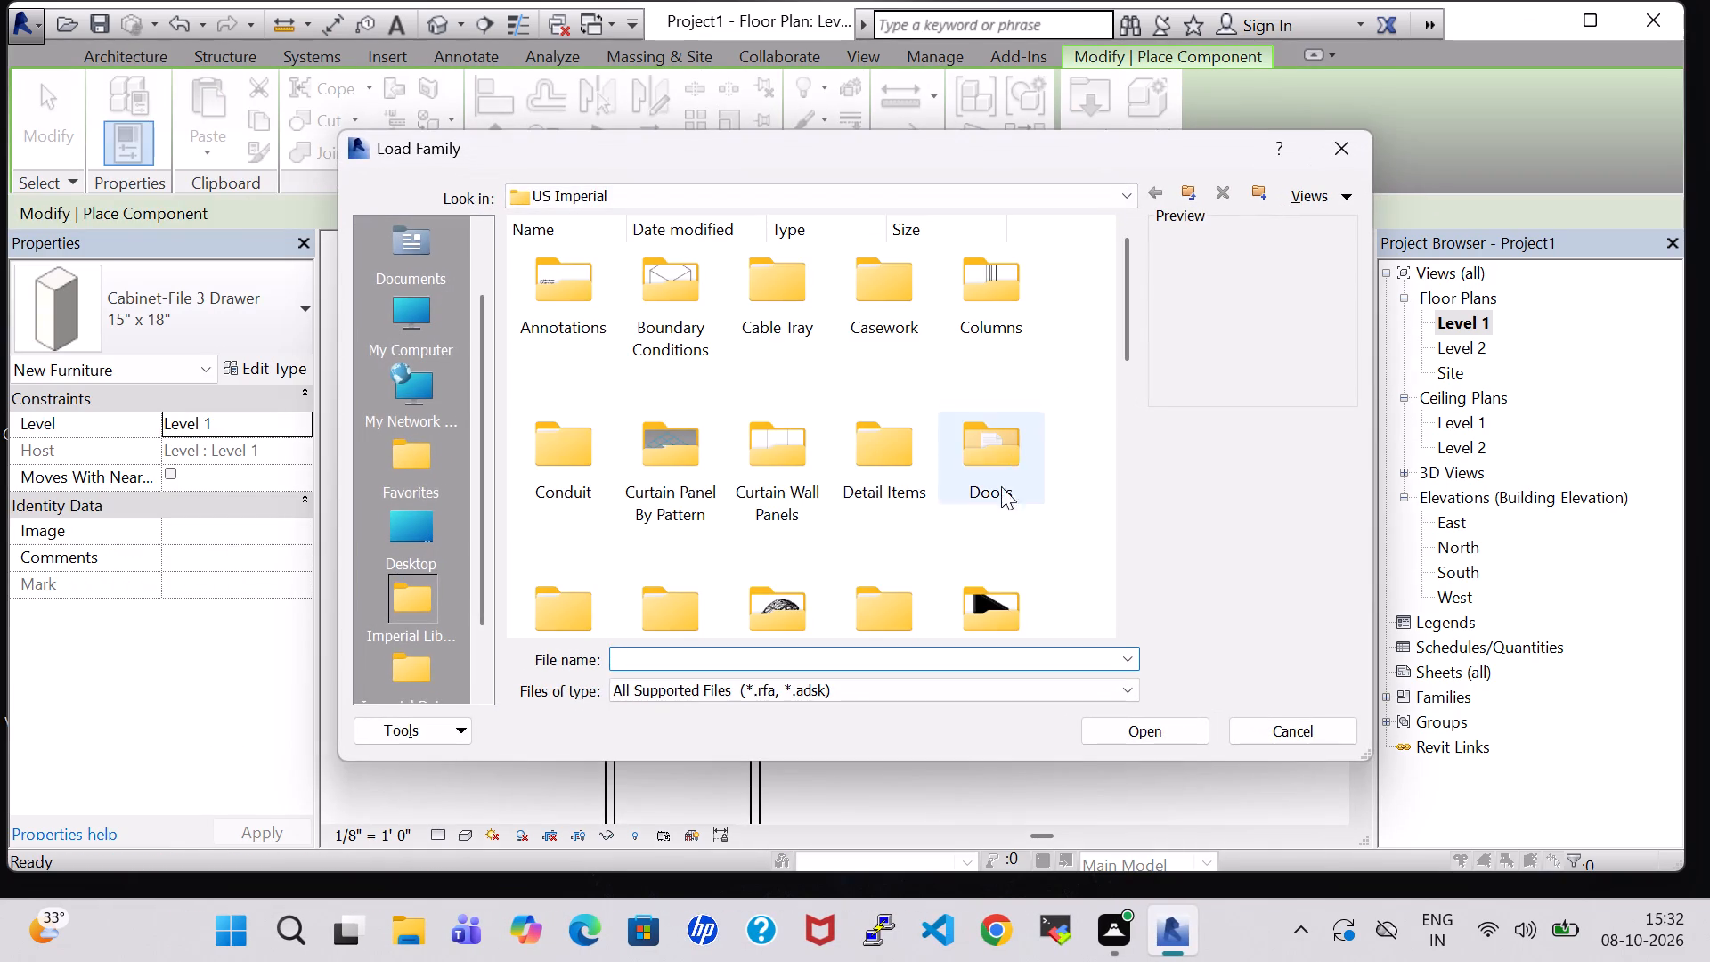
{"action": "left_click", "coordinate": [970, 574]}
{"action": "double_click", "coordinate": [975, 606]}
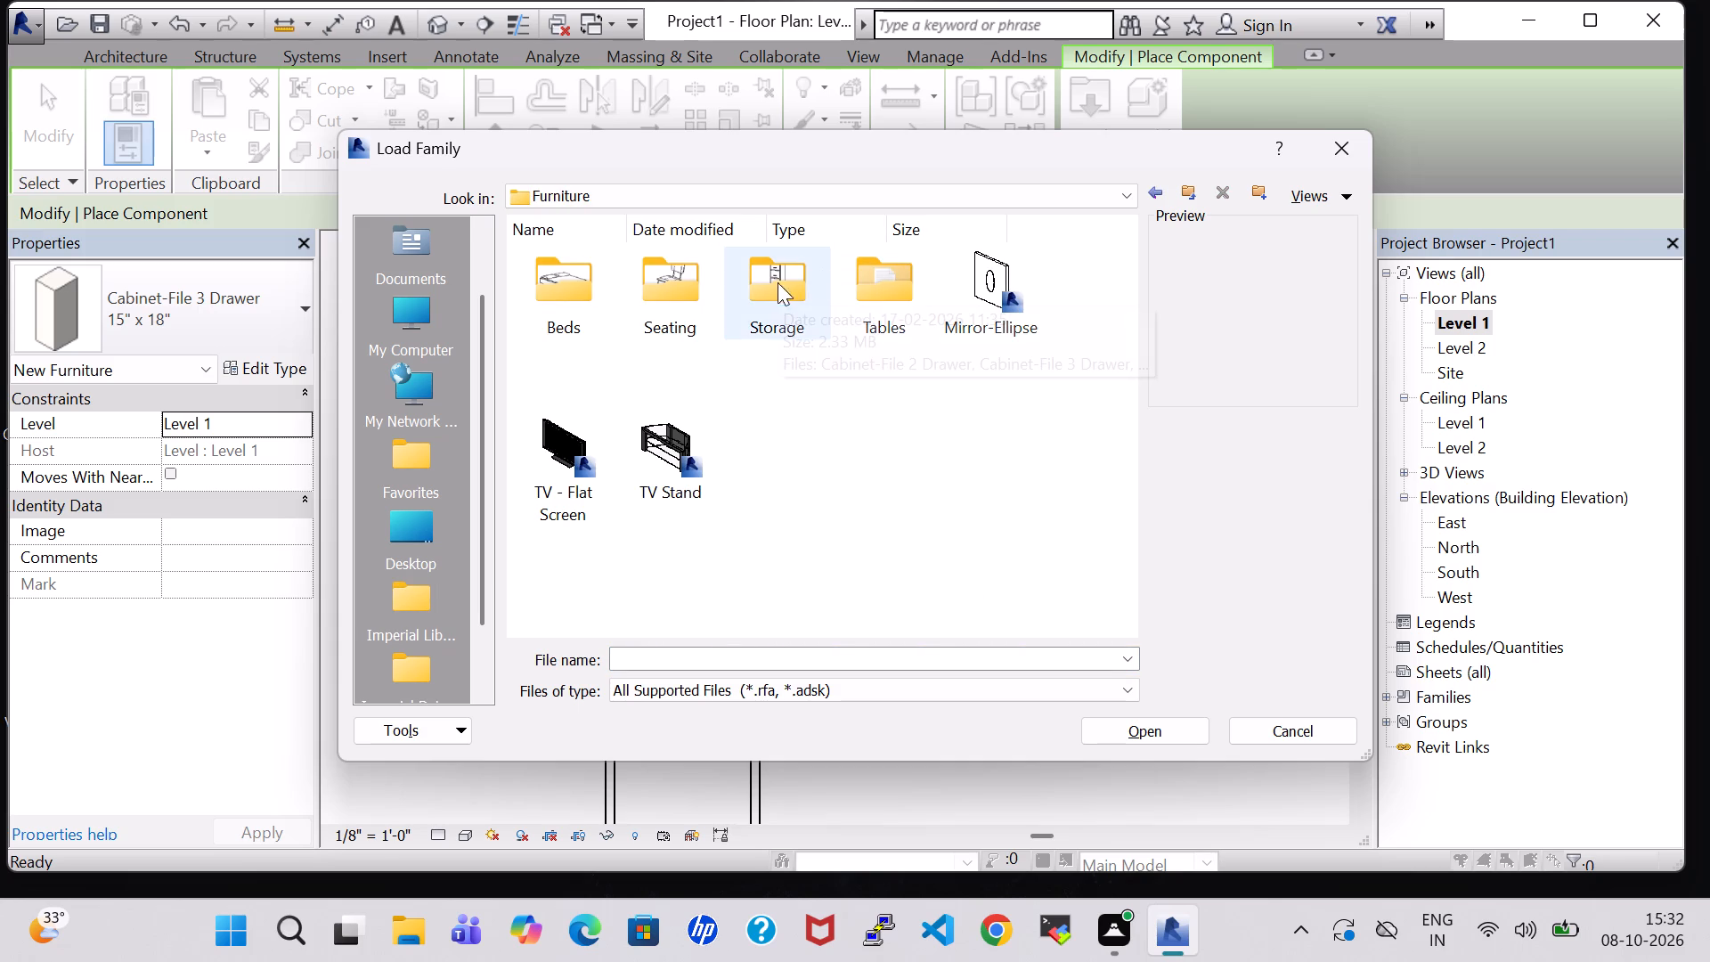
{"action": "double_click", "coordinate": [695, 275]}
{"action": "left_click", "coordinate": [793, 444]}
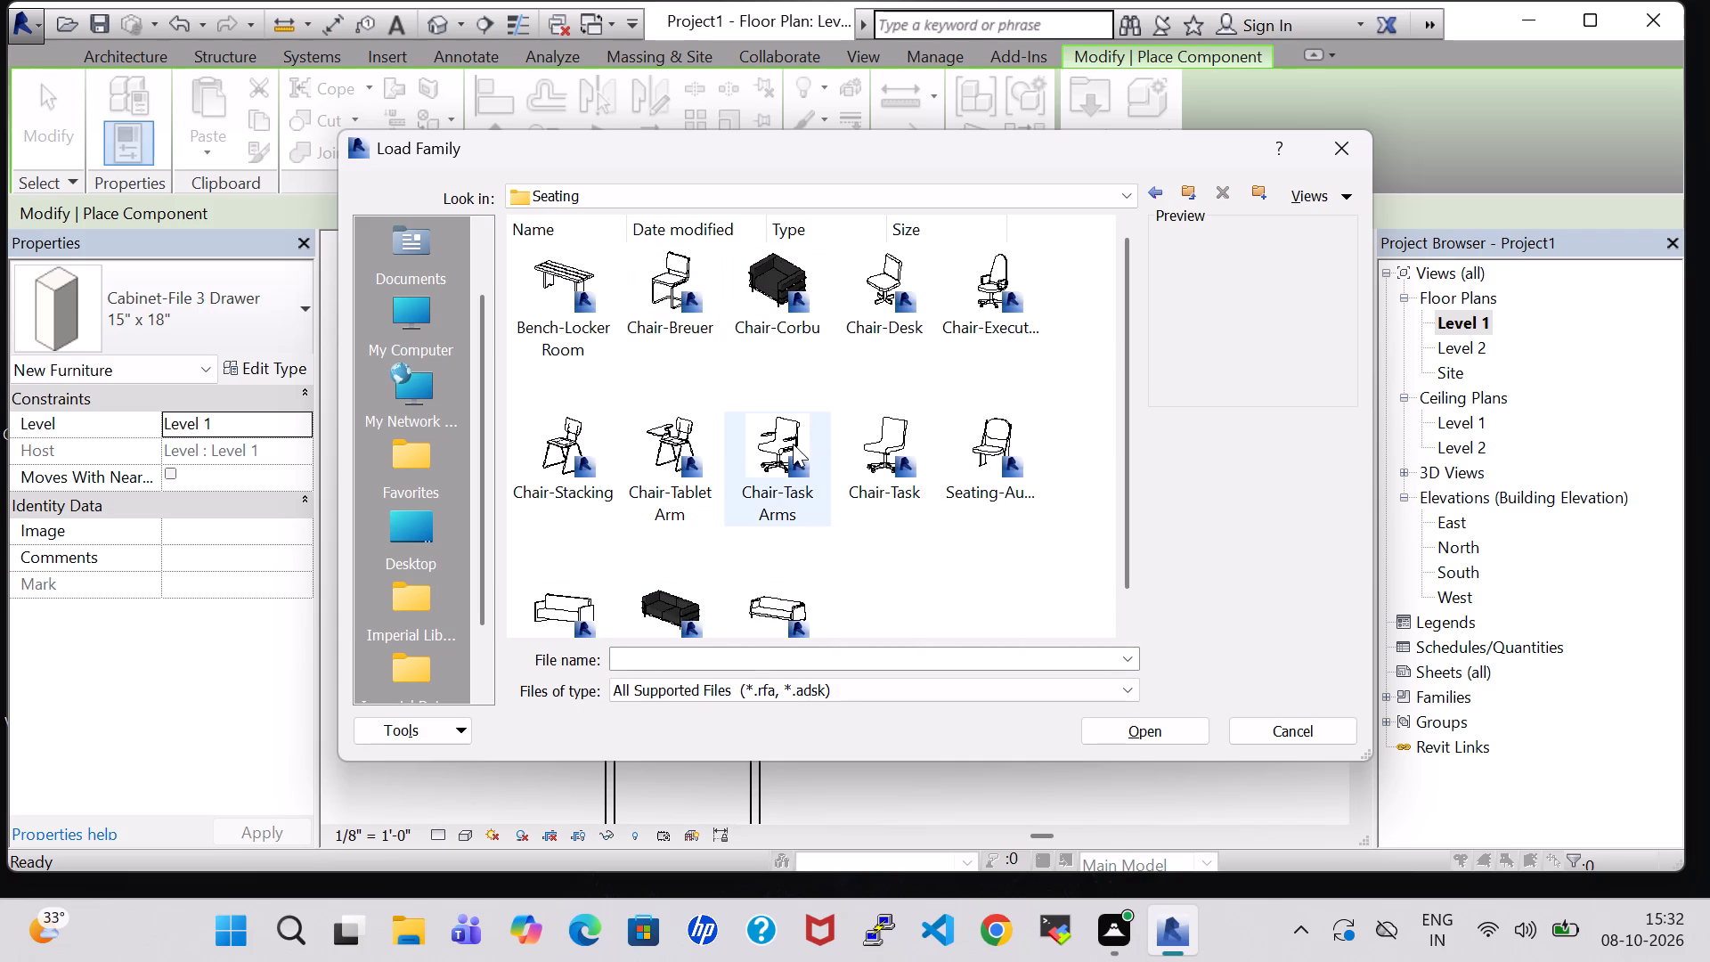
{"action": "left_click", "coordinate": [1136, 727]}
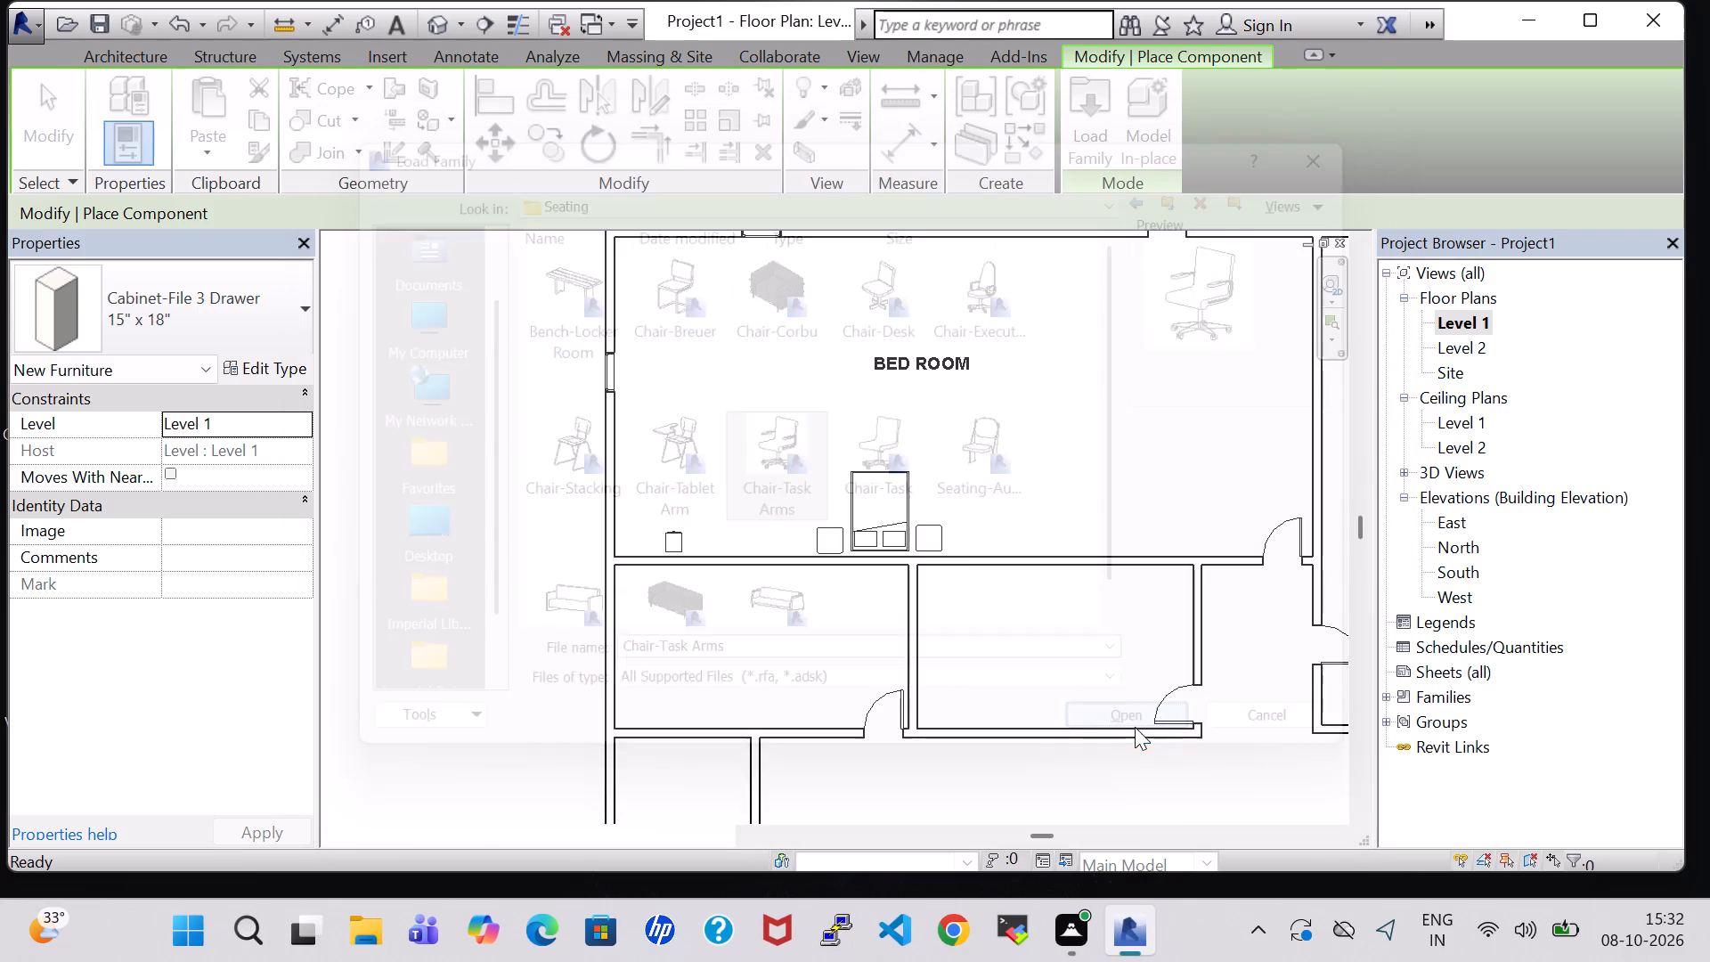
Place a Chair-Task Arms chair in the northwest part of the bed room, about 6'-11" from the north wall.
{"action": "left_click", "coordinate": [721, 322]}
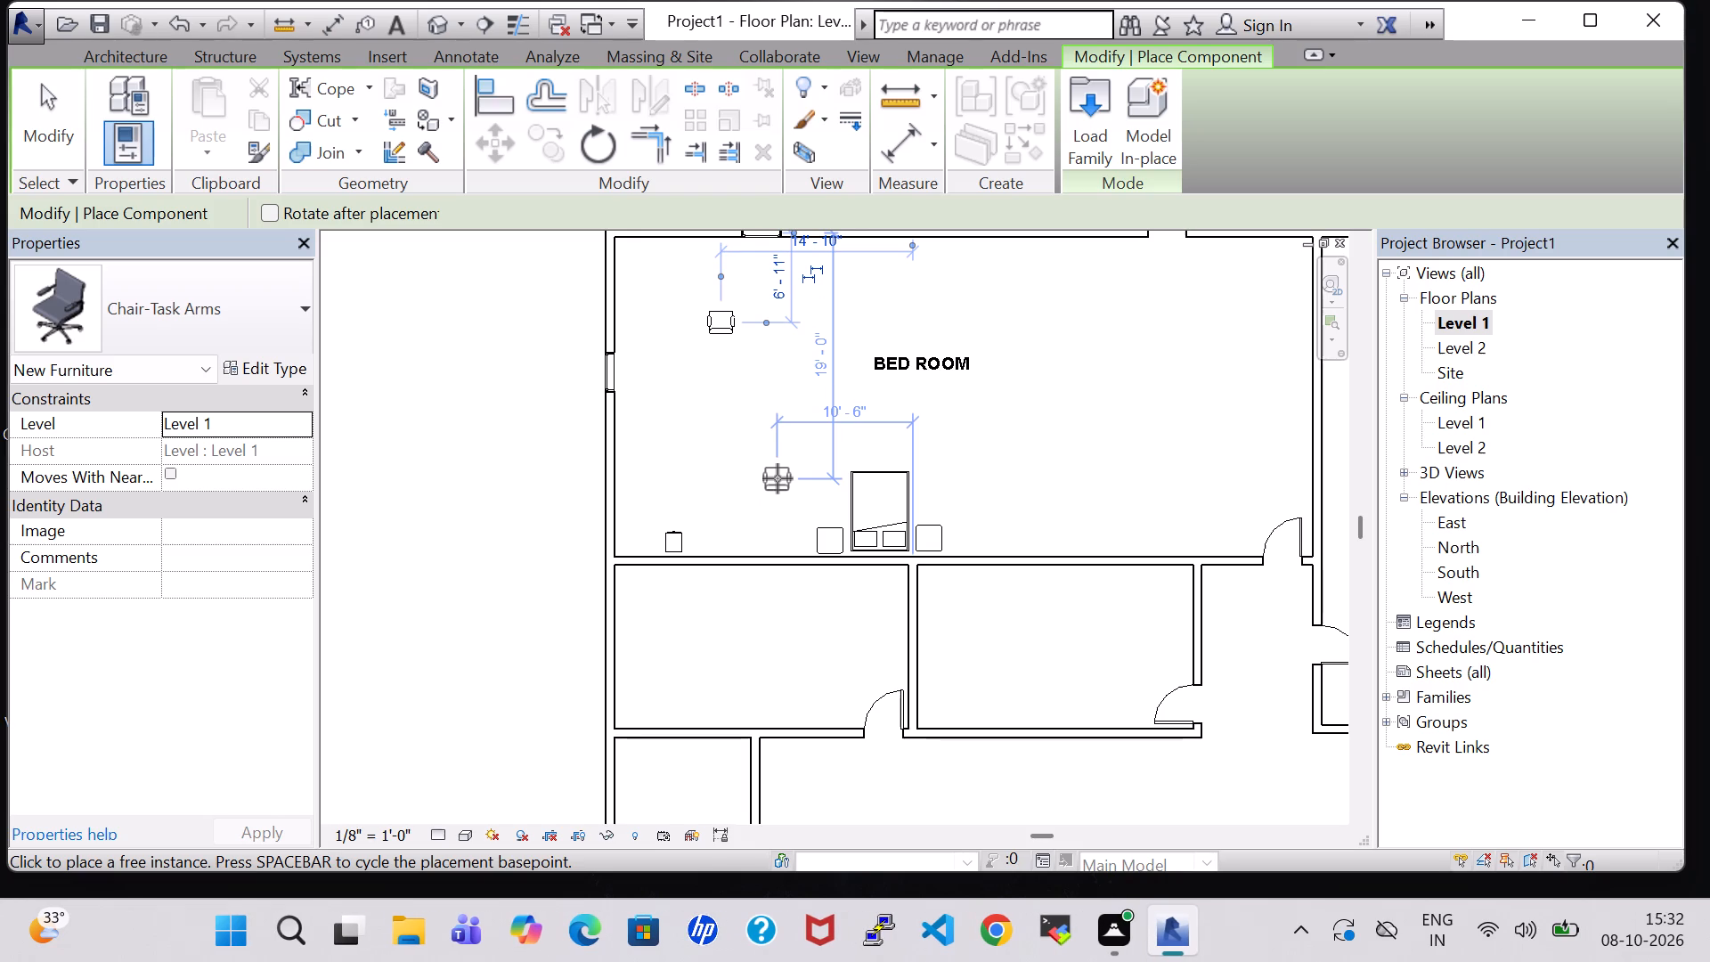
Load the TV - Flat Screen family from the US Imperial Furniture library.
{"action": "key", "text": "Escape"}
{"action": "key", "text": "Escape"}
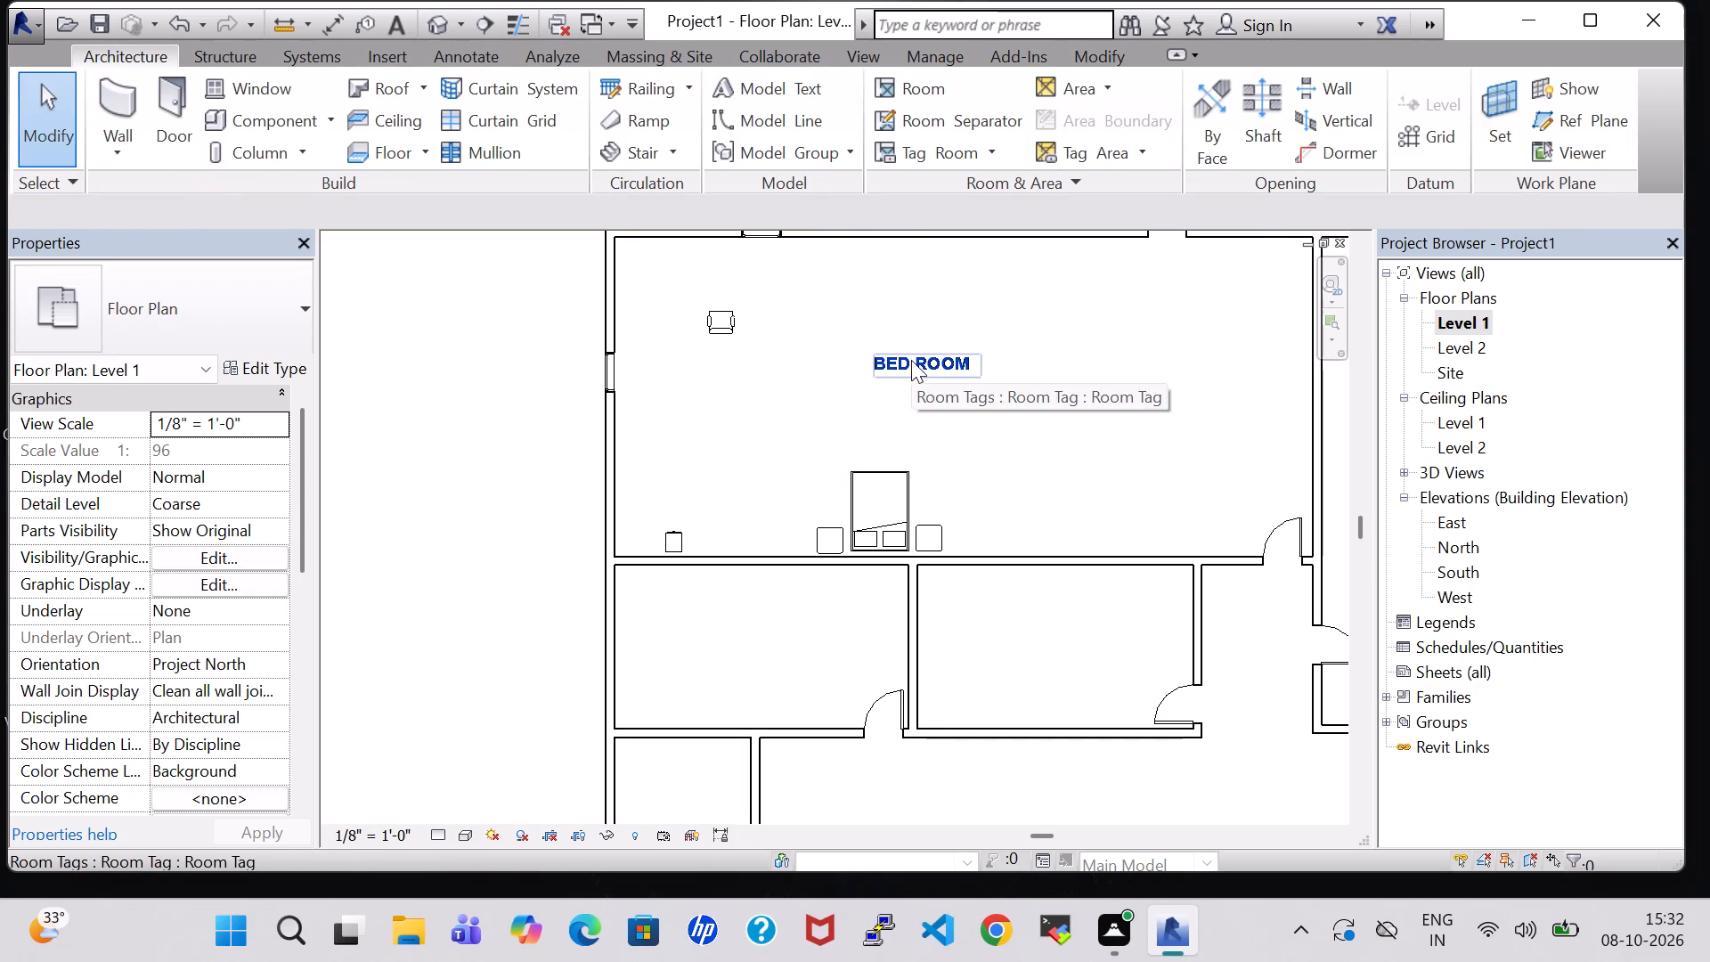
{"action": "scroll", "coordinate": [911, 360], "scroll_direction": "down", "scroll_amount": 1}
{"action": "left_click", "coordinate": [259, 134]}
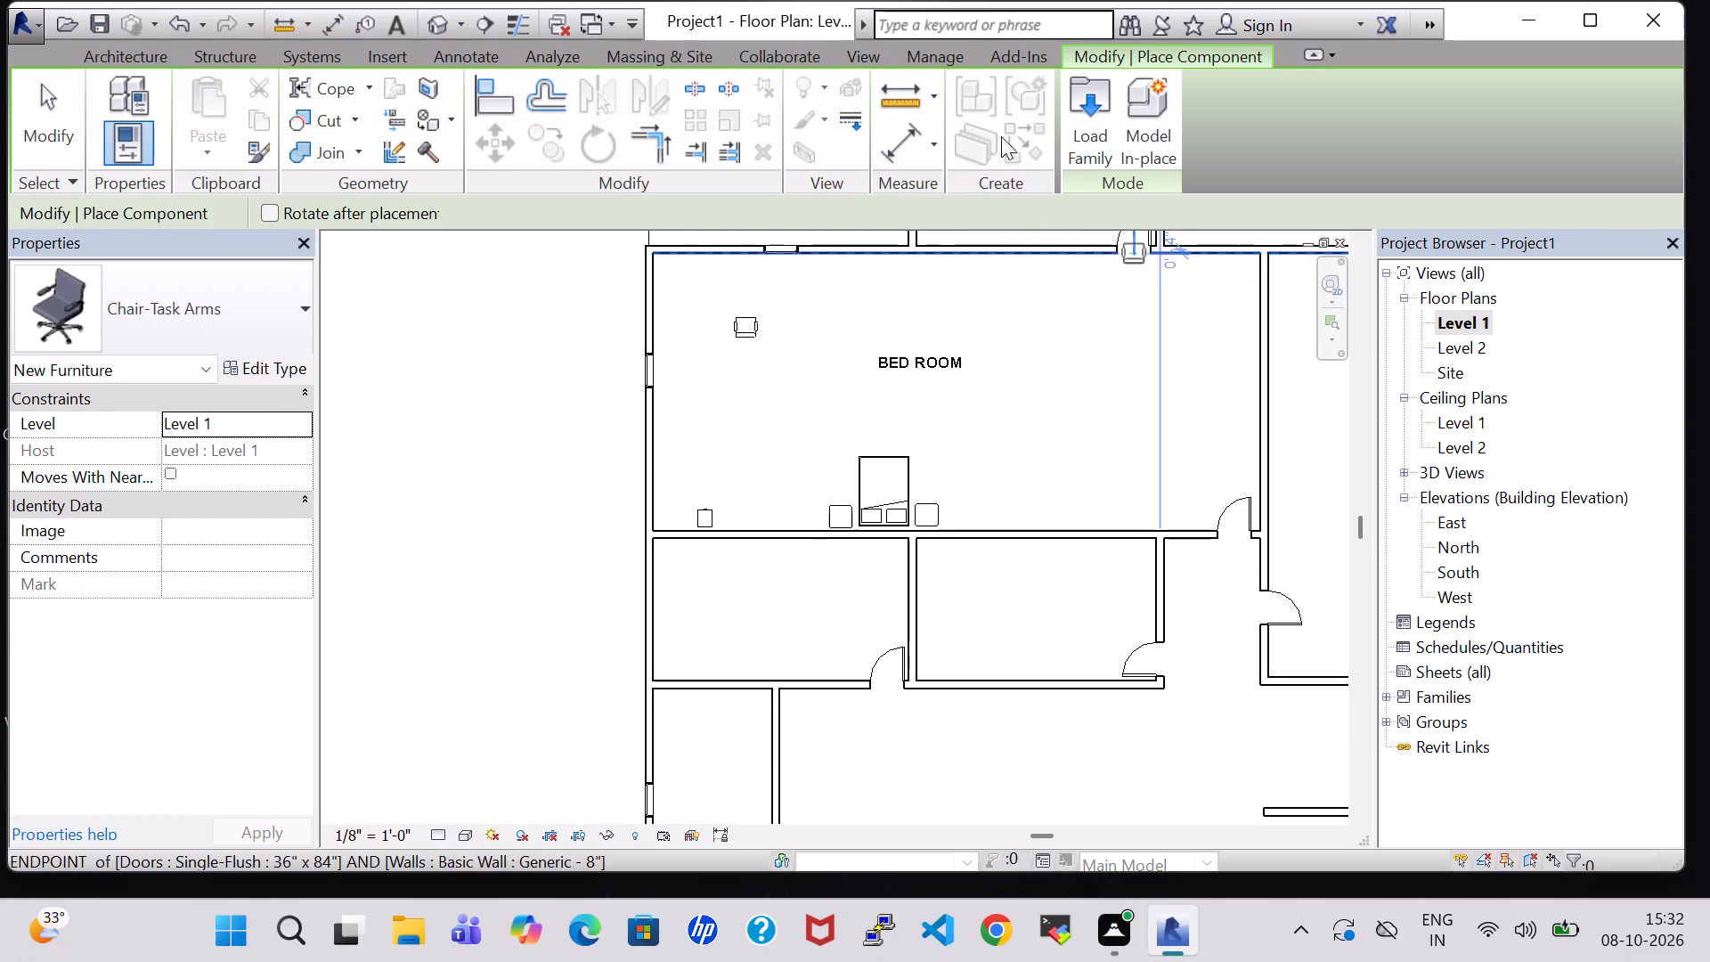
{"action": "left_click", "coordinate": [1079, 123]}
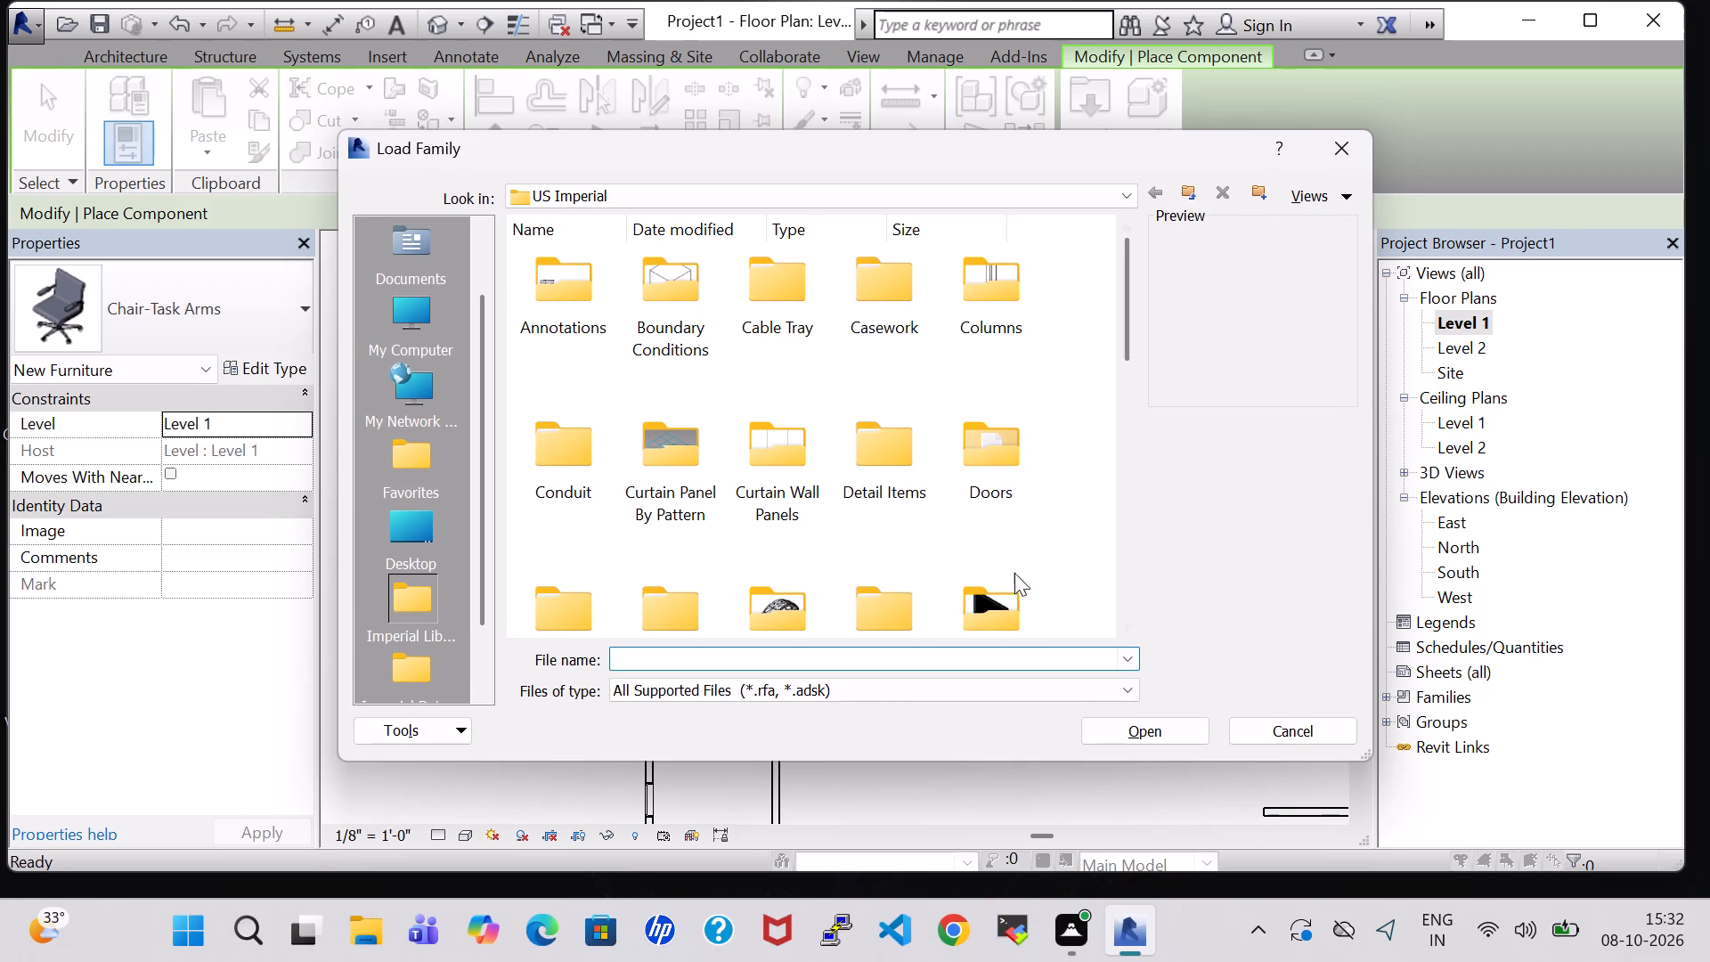
{"action": "double_click", "coordinate": [1011, 591]}
{"action": "left_click", "coordinate": [558, 445]}
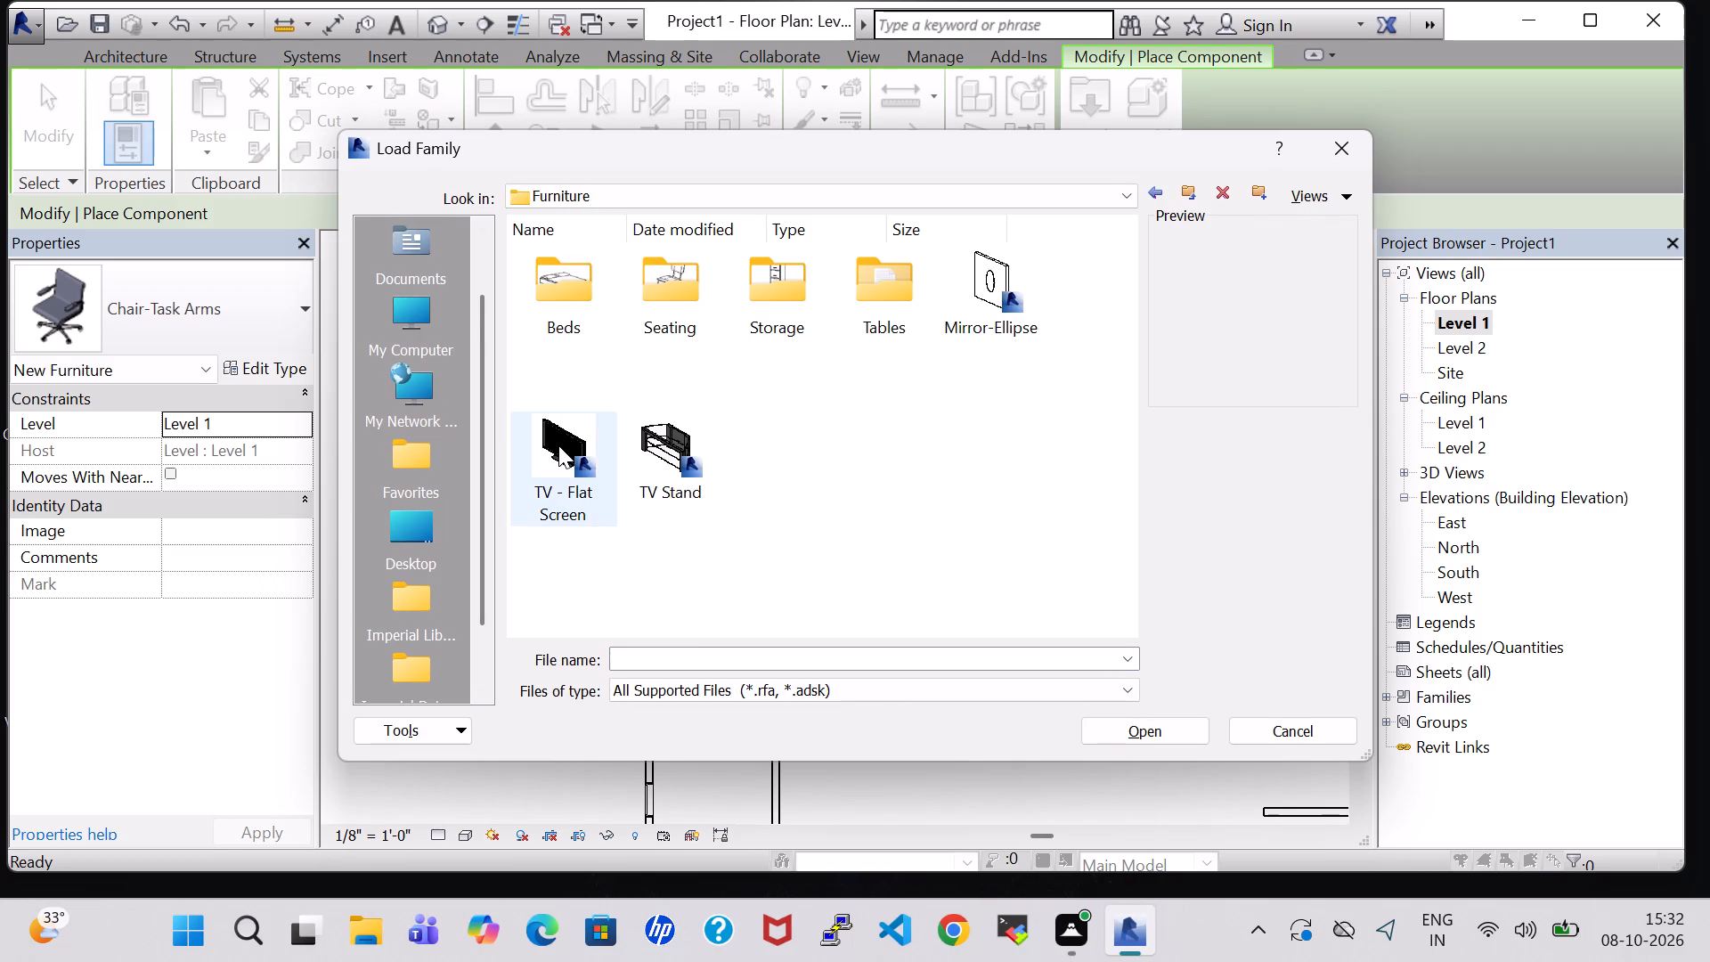
{"action": "left_click", "coordinate": [1168, 736]}
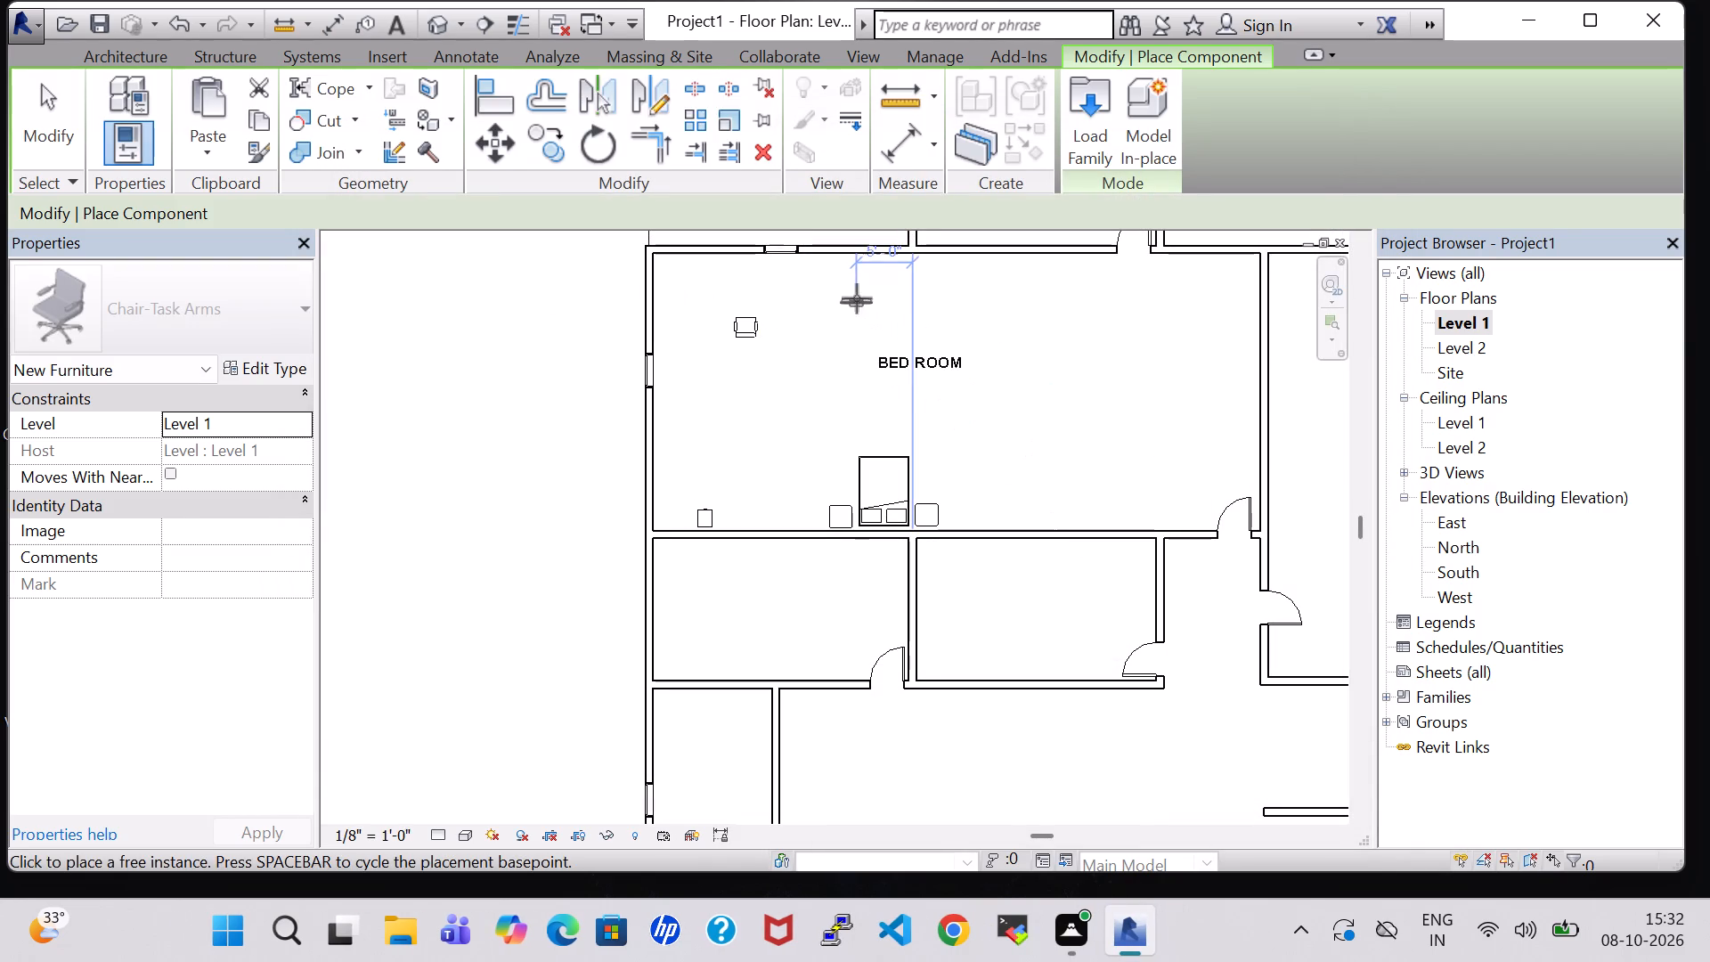
Place a 32" TV - Flat Screen against the bed room's north wall, just east of the window.
{"action": "scroll", "coordinate": [862, 257], "scroll_direction": "up", "scroll_amount": 7}
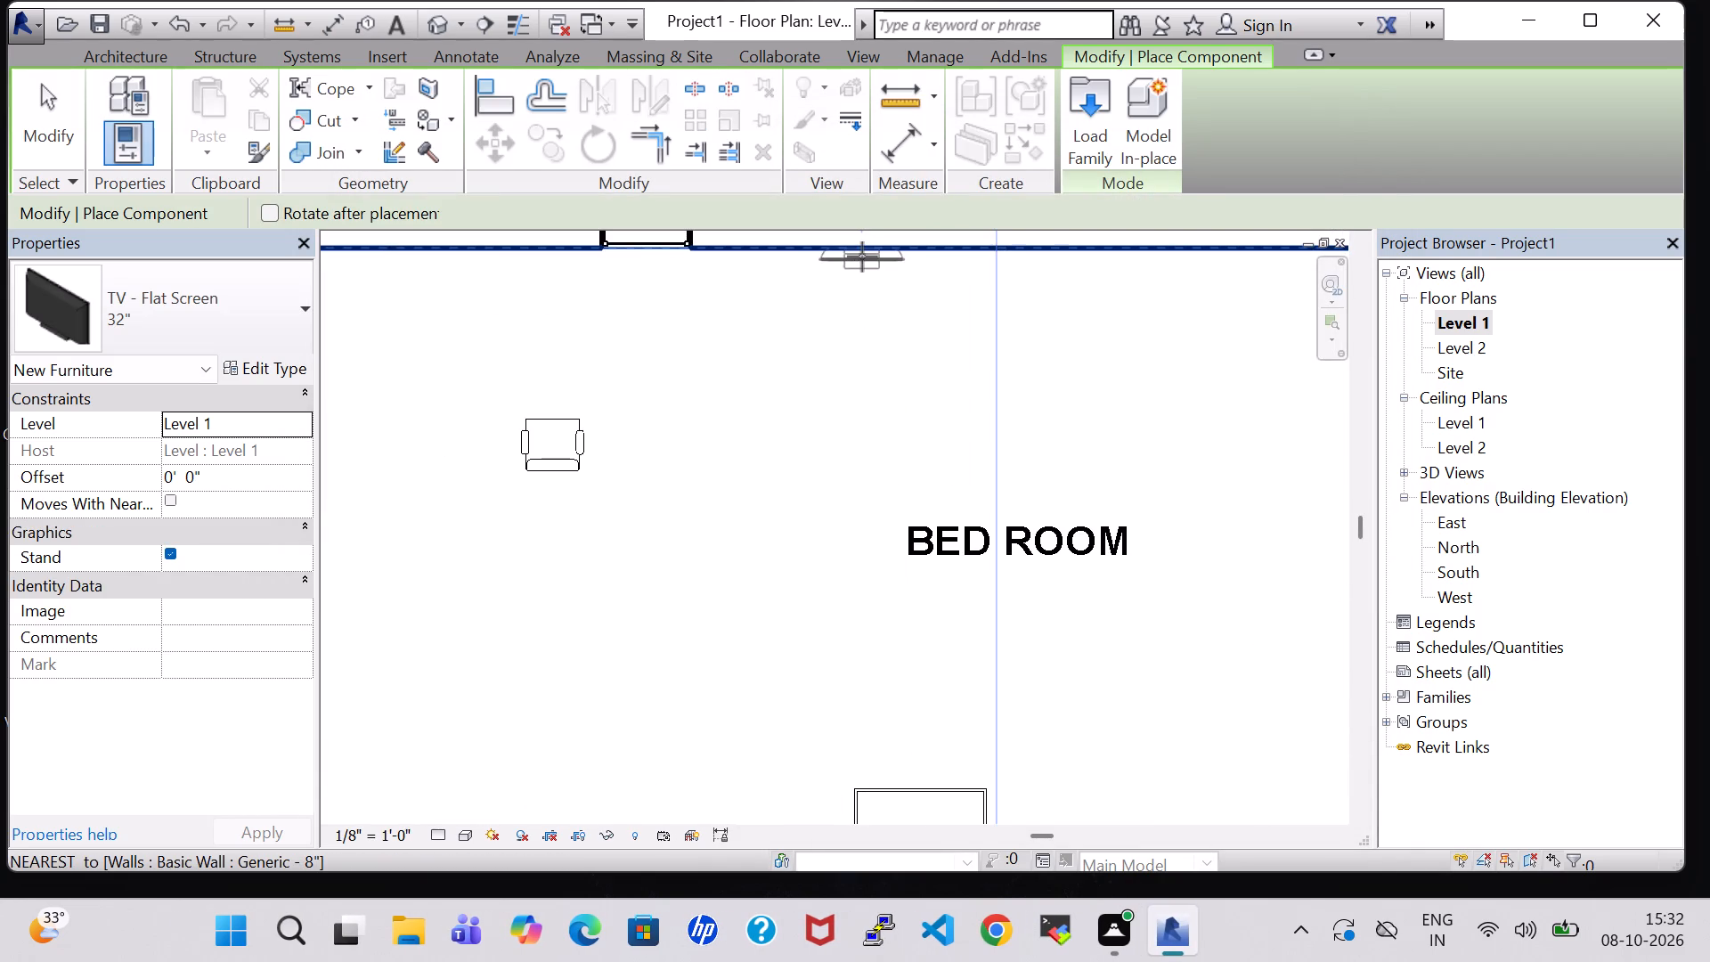
{"action": "left_click", "coordinate": [859, 257]}
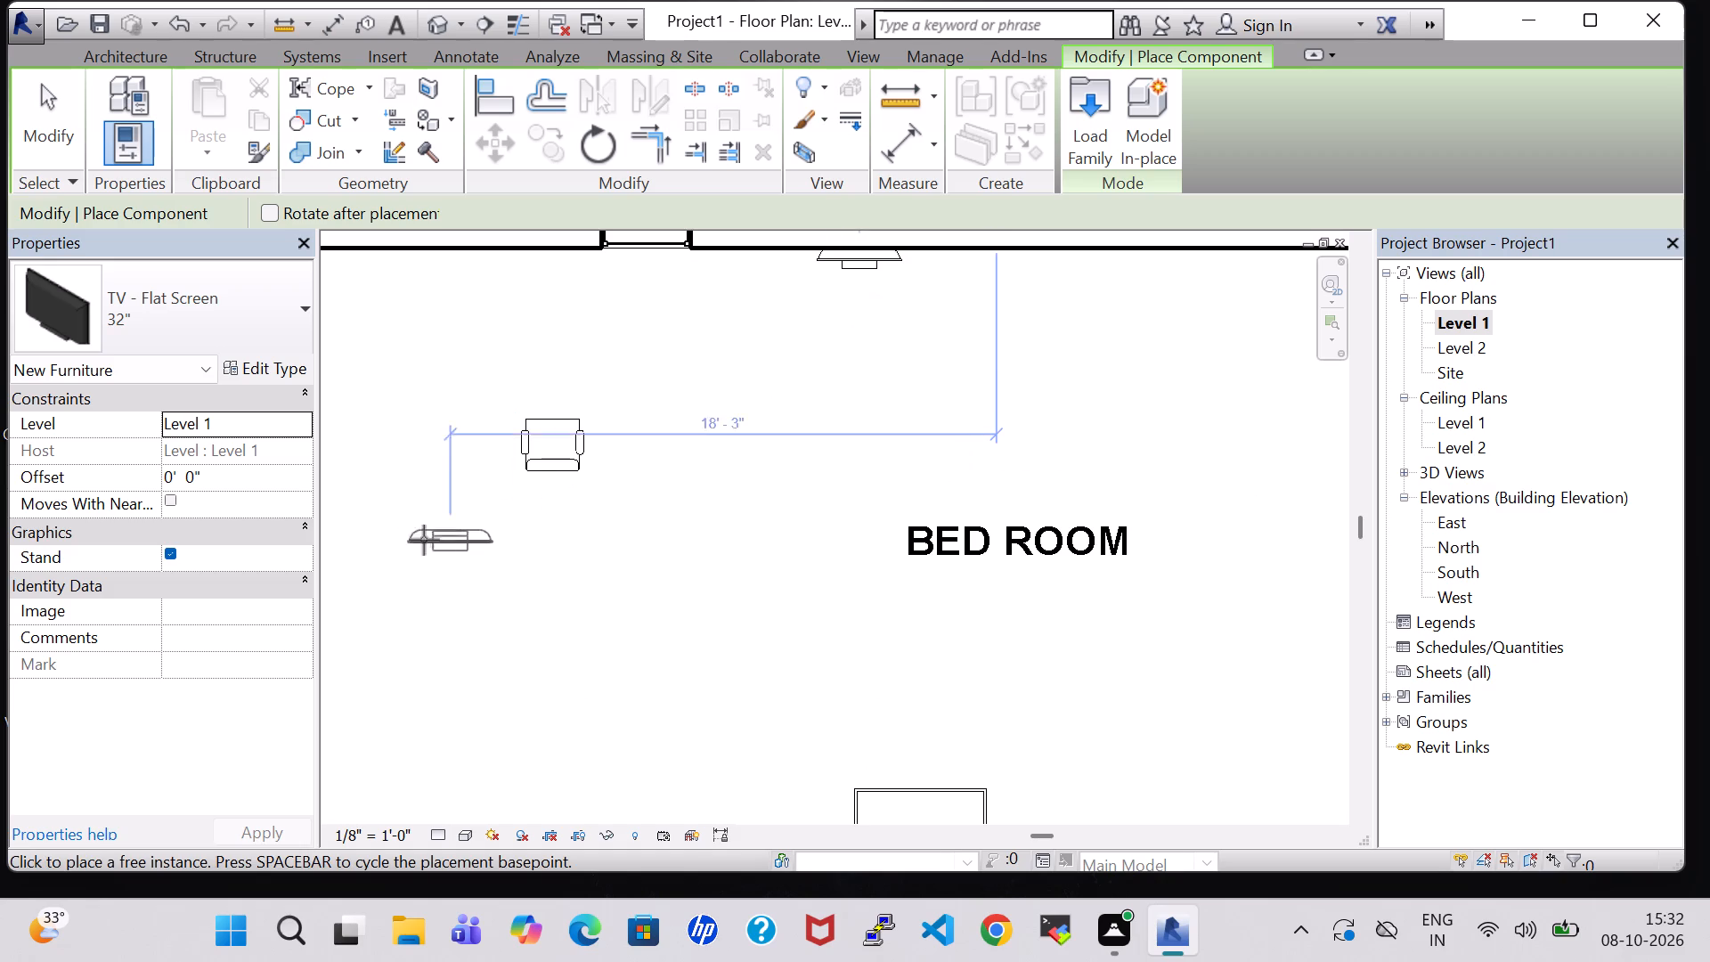
{"action": "key", "text": "Escape"}
{"action": "key", "text": "Escape"}
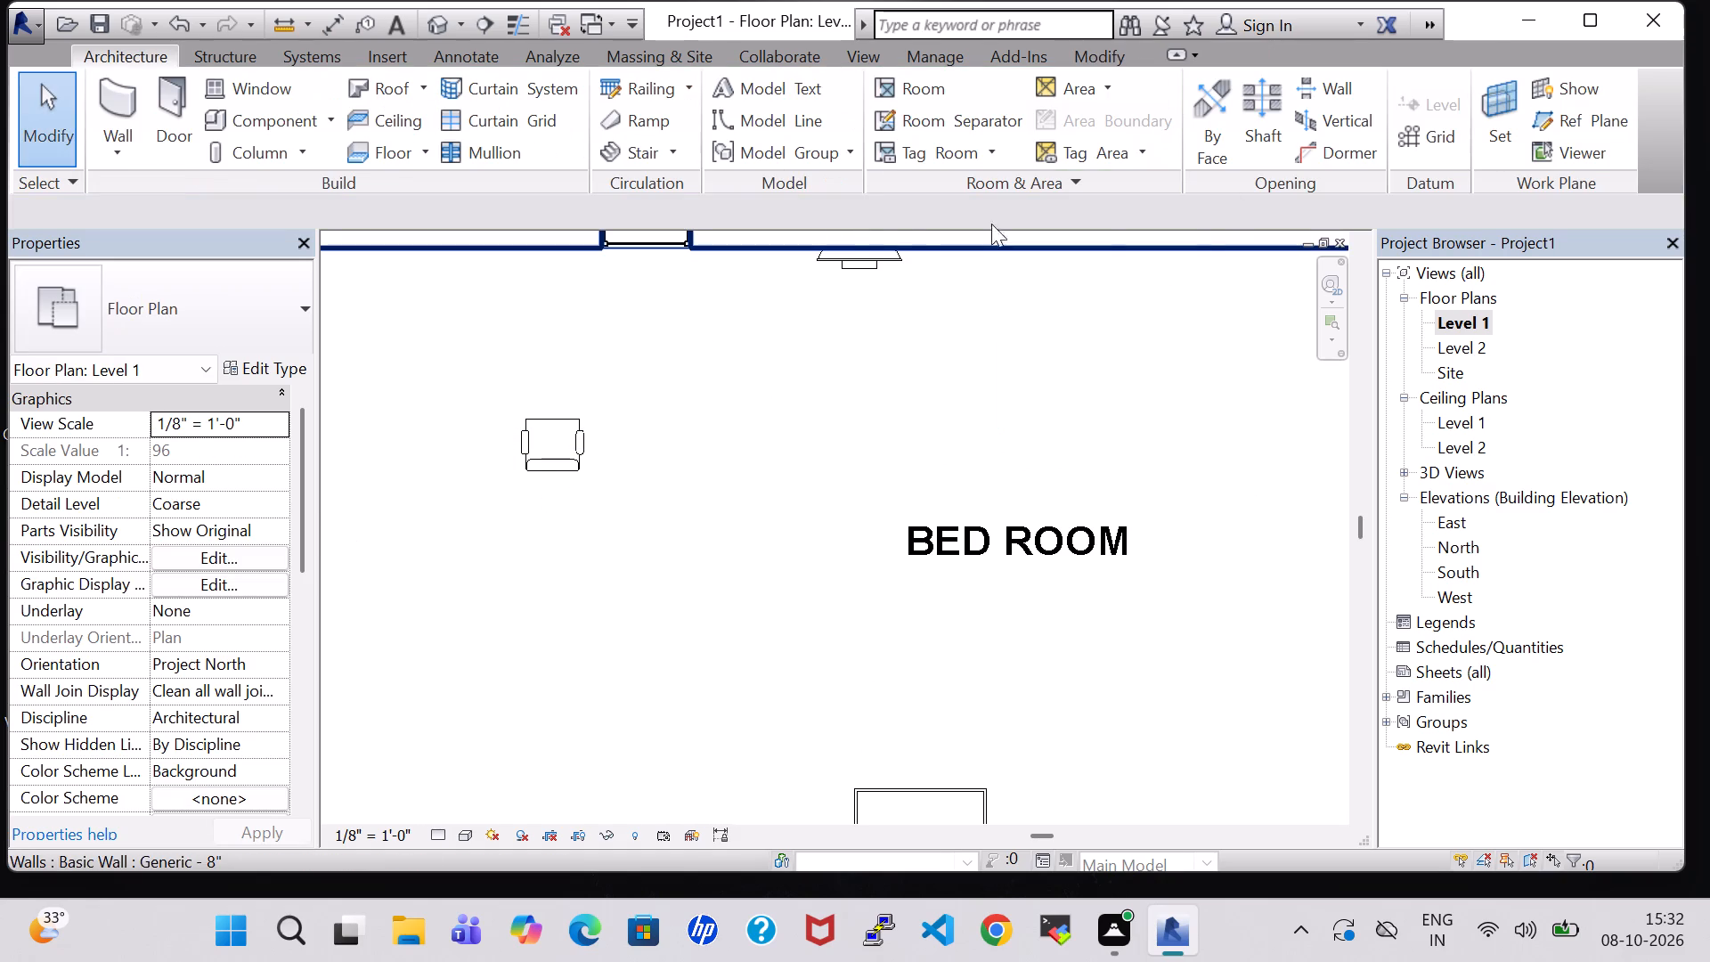
Set the offset of the TV on the bed room's north wall to 3' 0".
{"action": "left_click", "coordinate": [854, 267]}
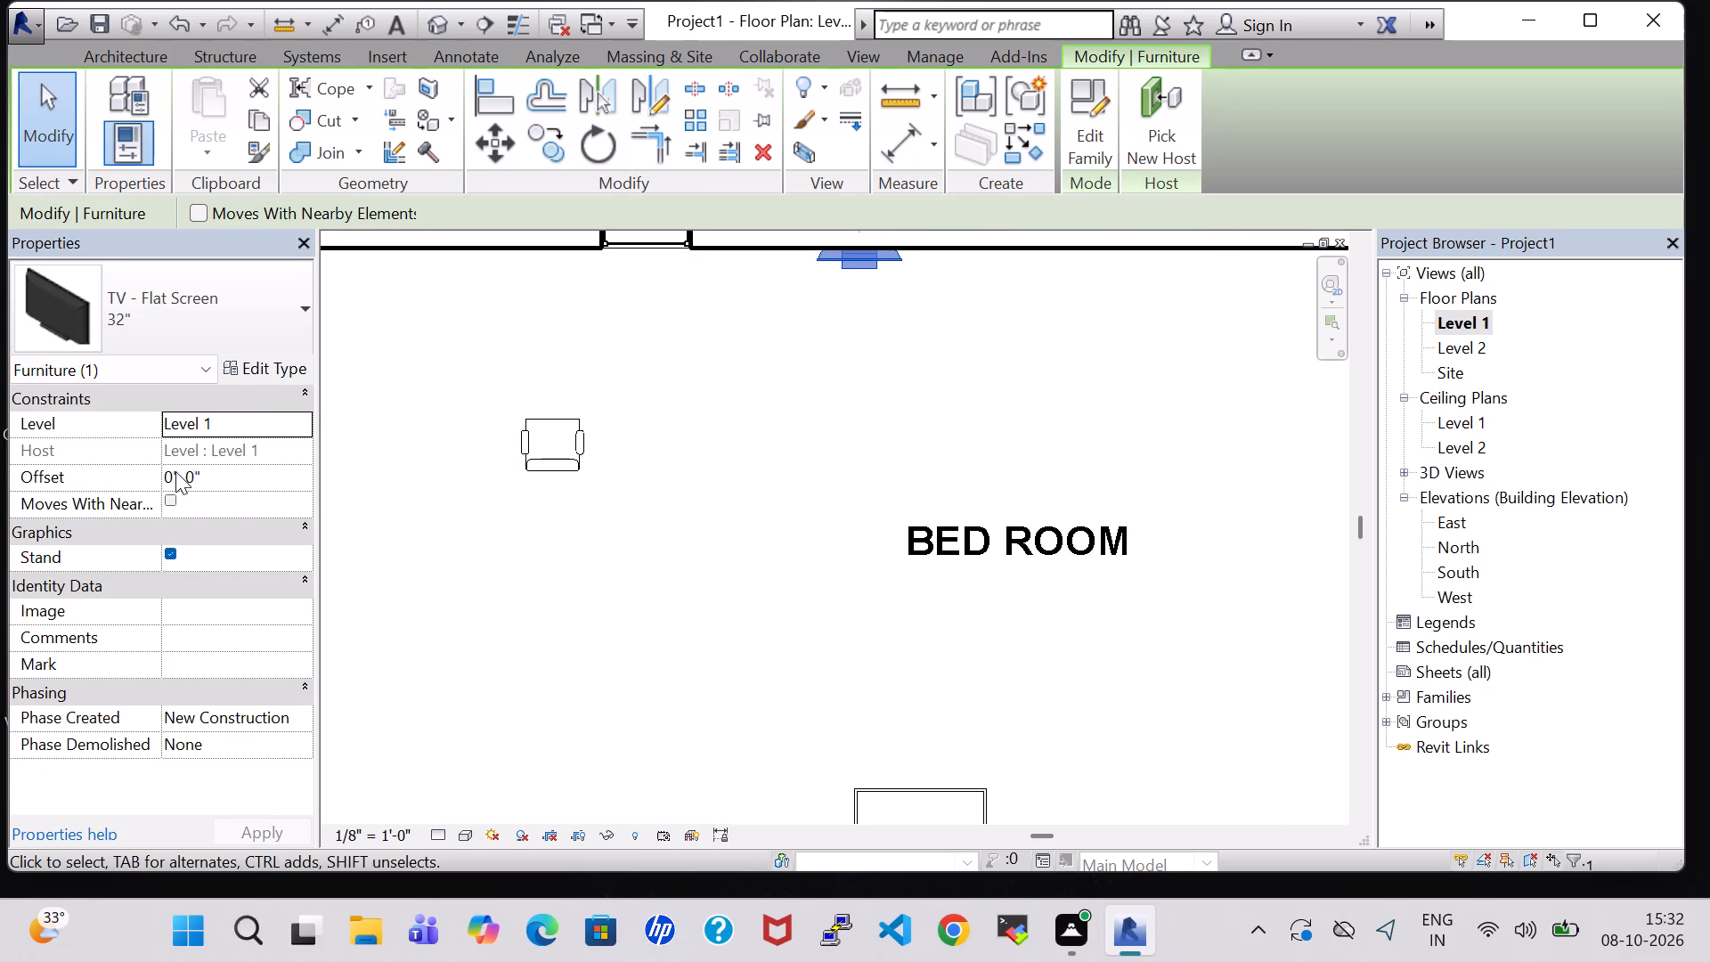
{"action": "left_click", "coordinate": [175, 471]}
{"action": "key", "text": "BackSpace"}
{"action": "key", "text": "3"}
{"action": "key", "text": "Return"}
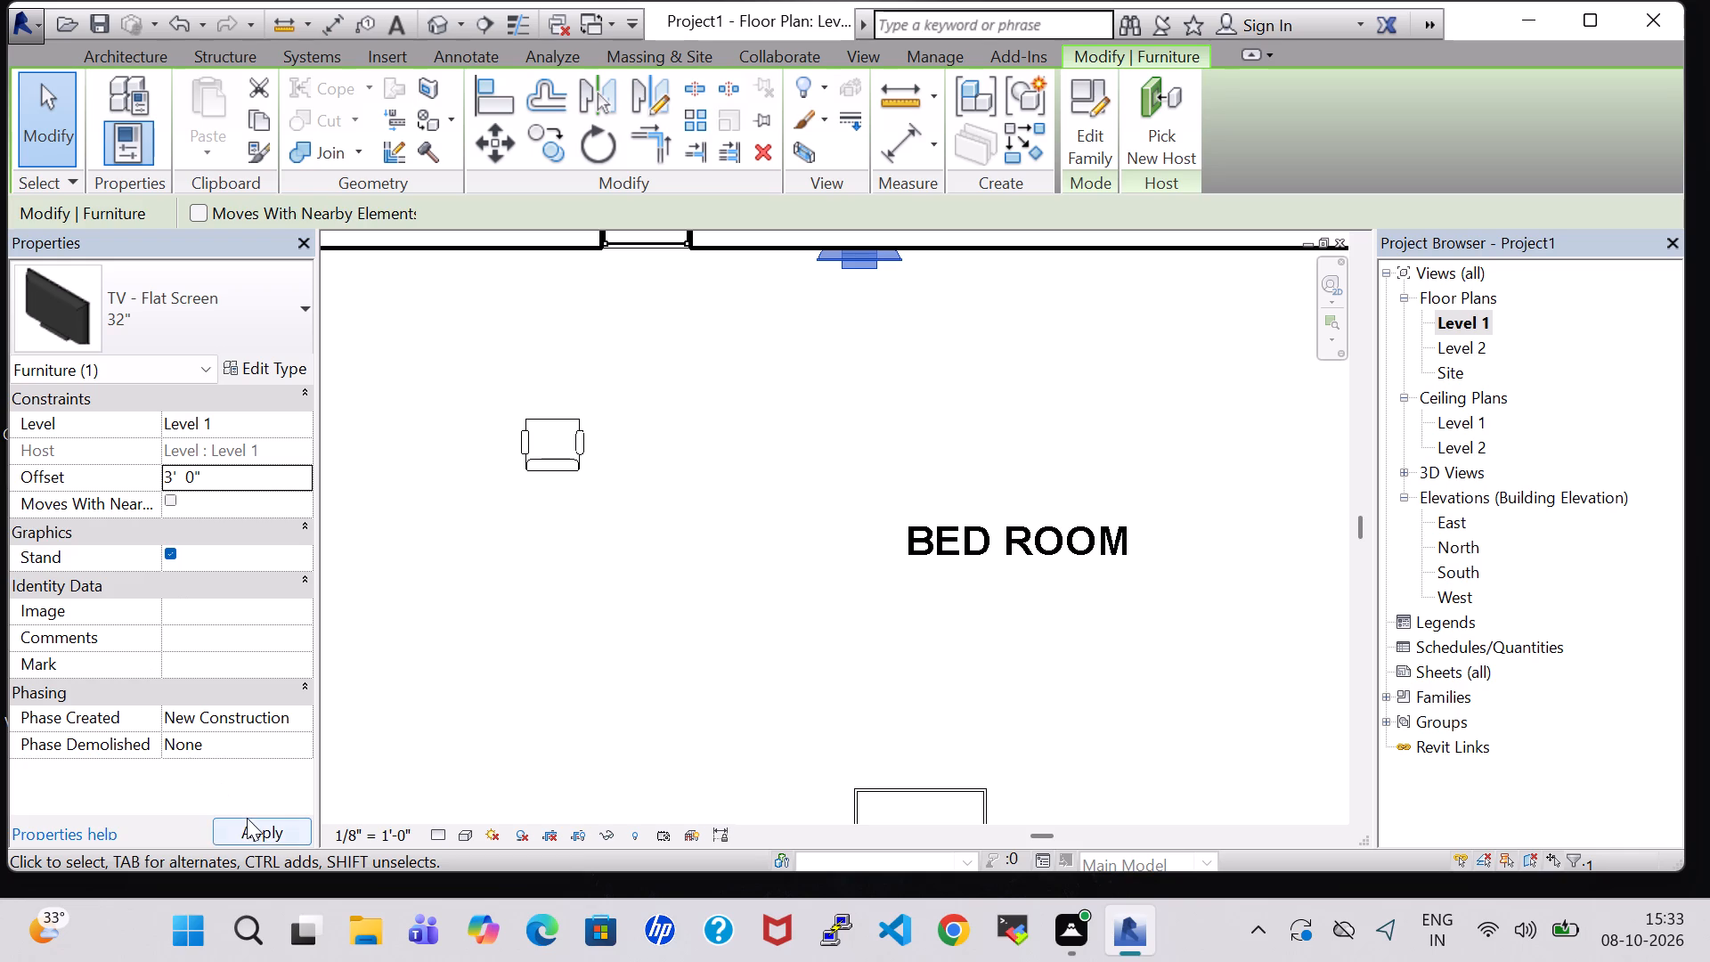
{"action": "left_click", "coordinate": [262, 841]}
{"action": "scroll", "coordinate": [901, 567], "scroll_direction": "down", "scroll_amount": 2}
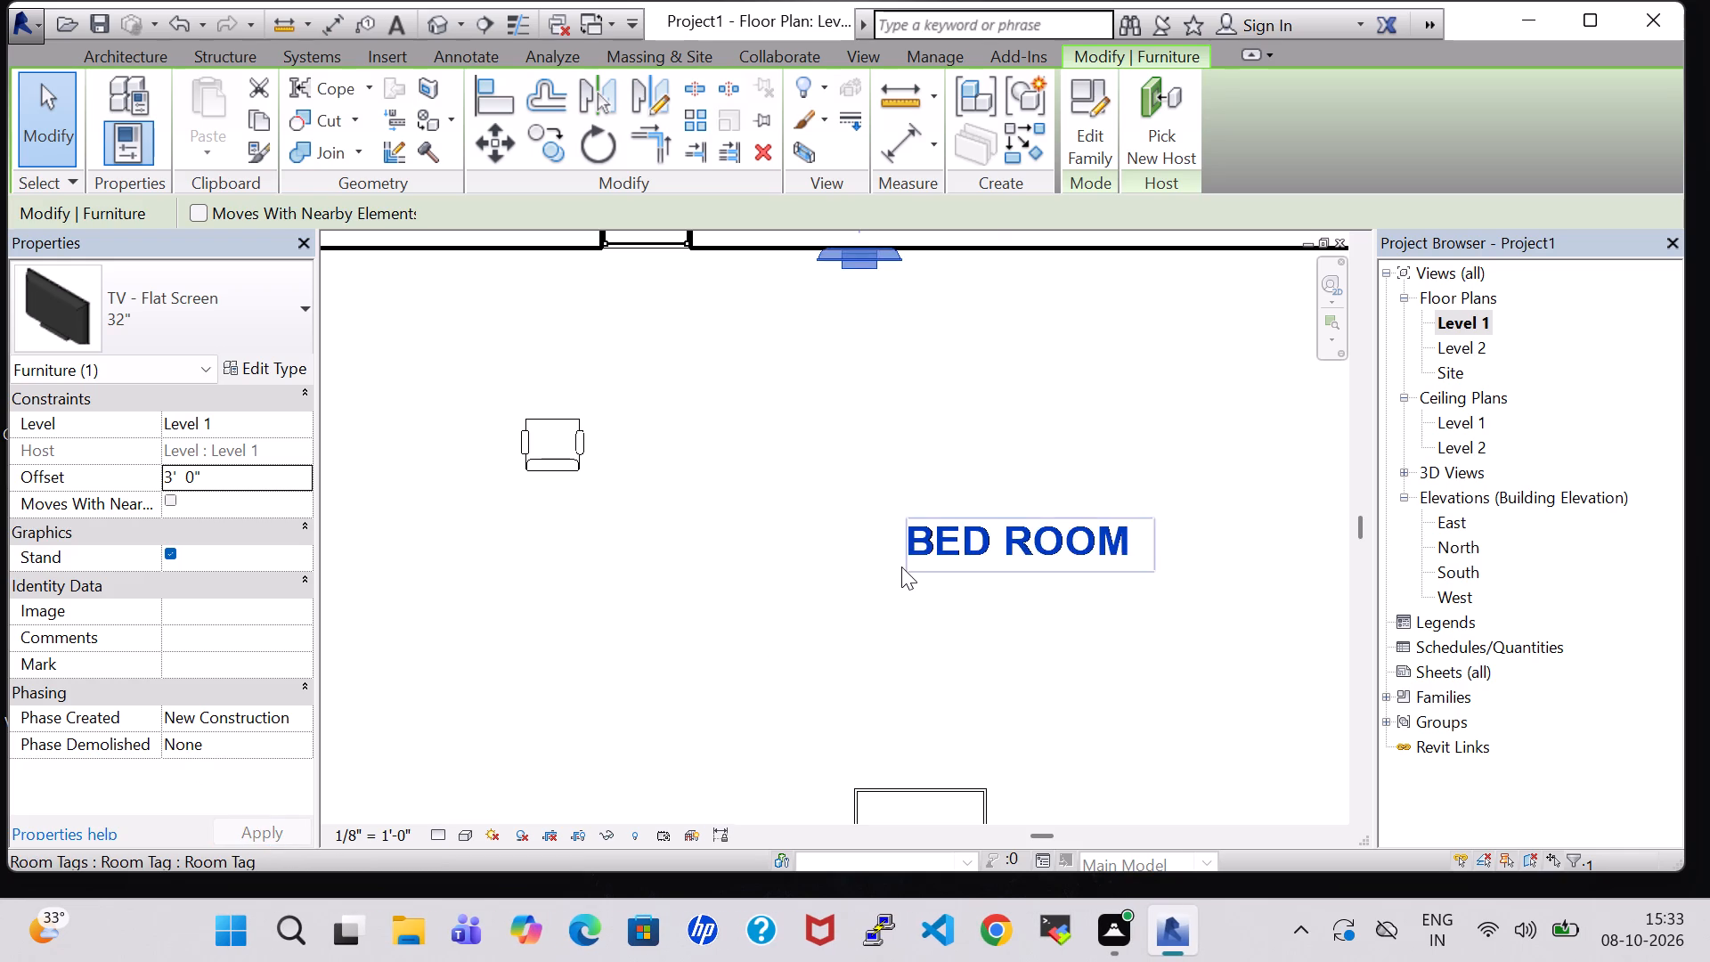
{"action": "scroll", "coordinate": [901, 567], "scroll_direction": "down", "scroll_amount": 5}
{"action": "left_click", "coordinate": [1169, 575]}
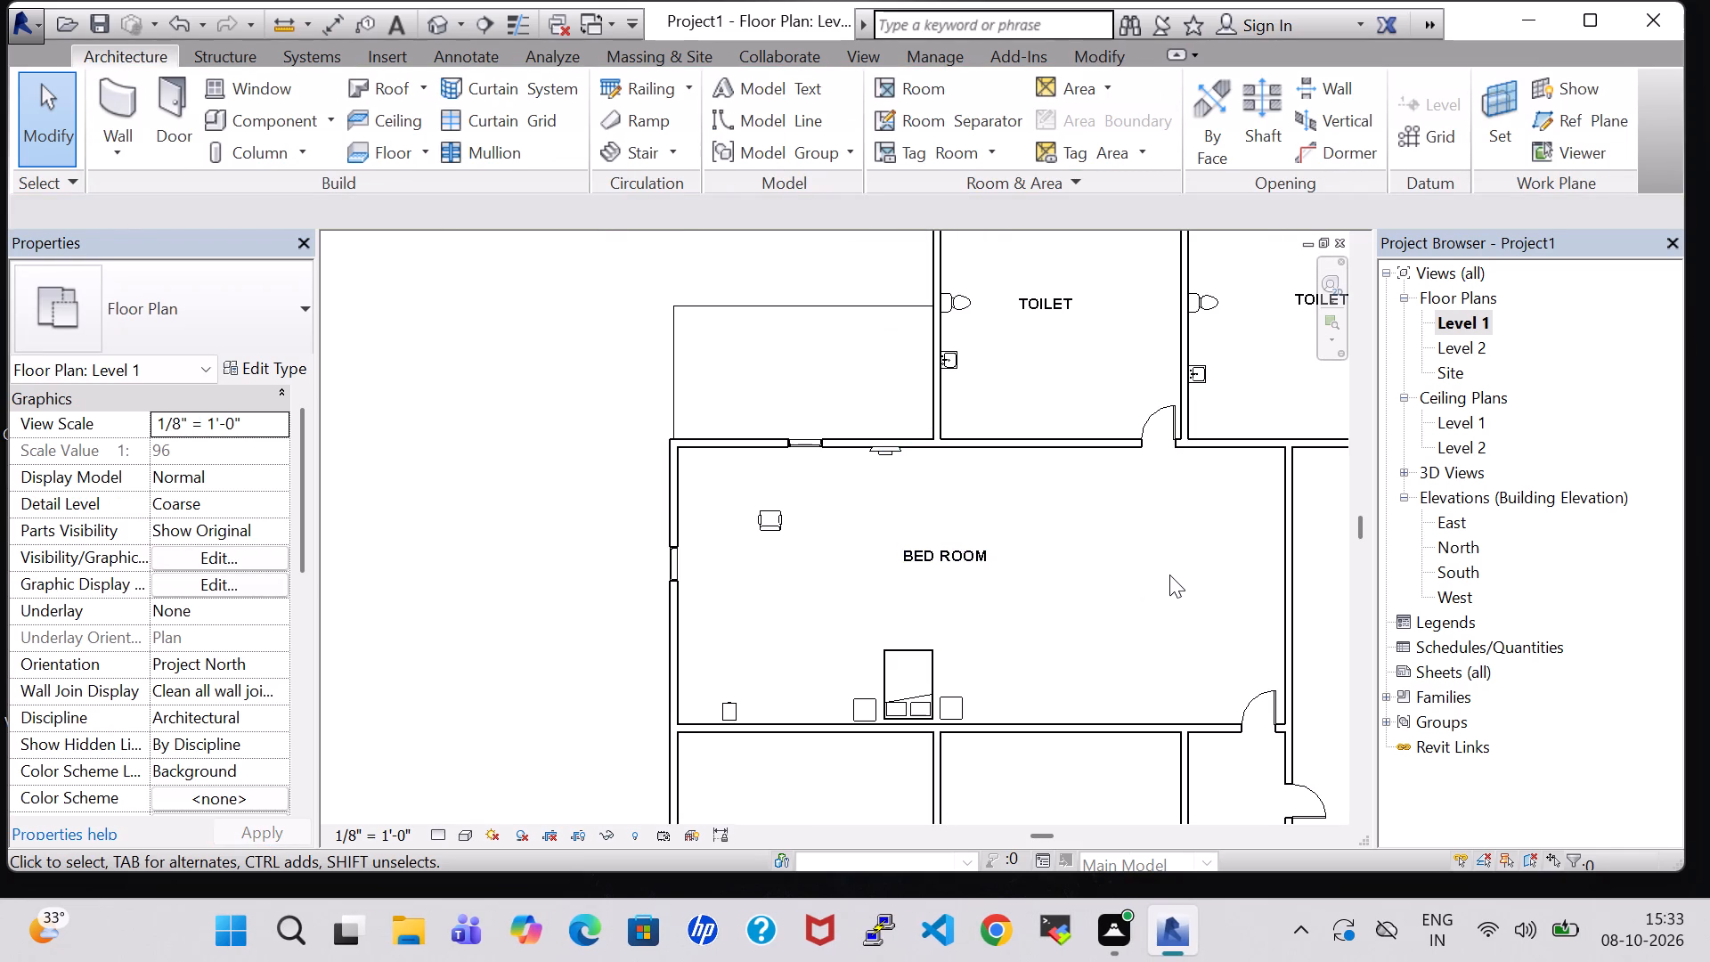
Place a matching Double 53" x 74" Bed-Box in the northeast room, head toward the west wall, about 1'-0" off it and 14'-9" from the north wall.
{"action": "scroll", "coordinate": [1169, 575], "scroll_direction": "down", "scroll_amount": 1}
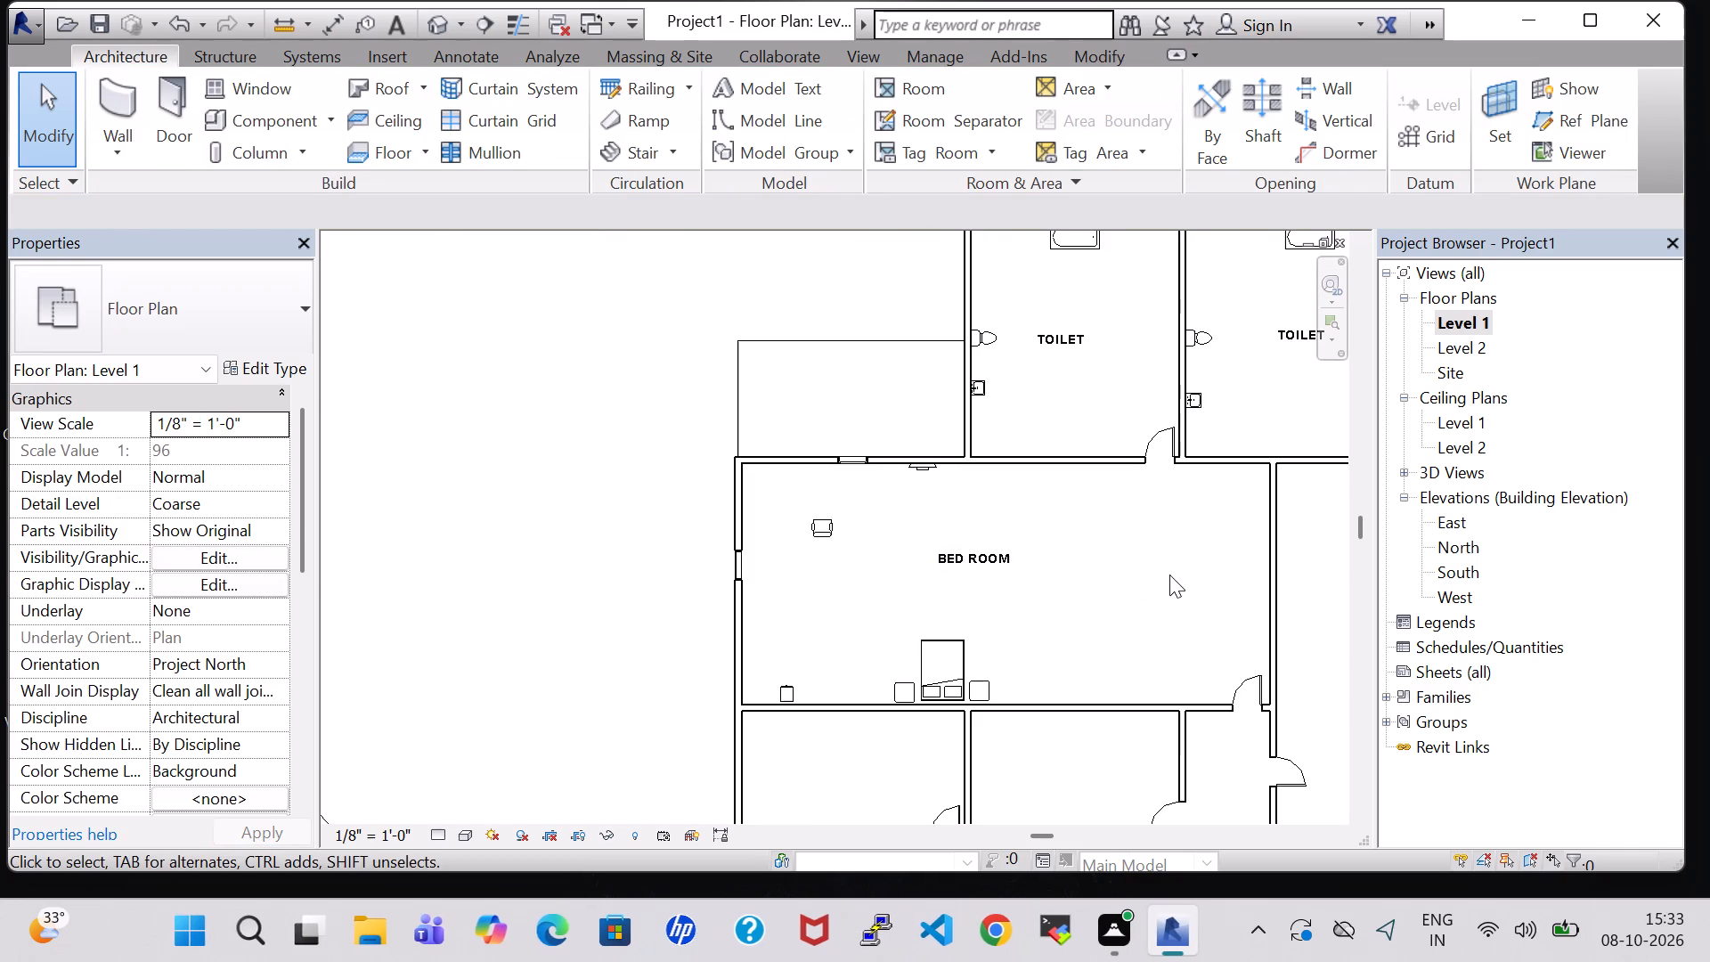
{"action": "scroll", "coordinate": [1169, 575], "scroll_direction": "down", "scroll_amount": 1}
{"action": "middle_click_drag", "start_coordinate": [1169, 575], "coordinate": [897, 574]}
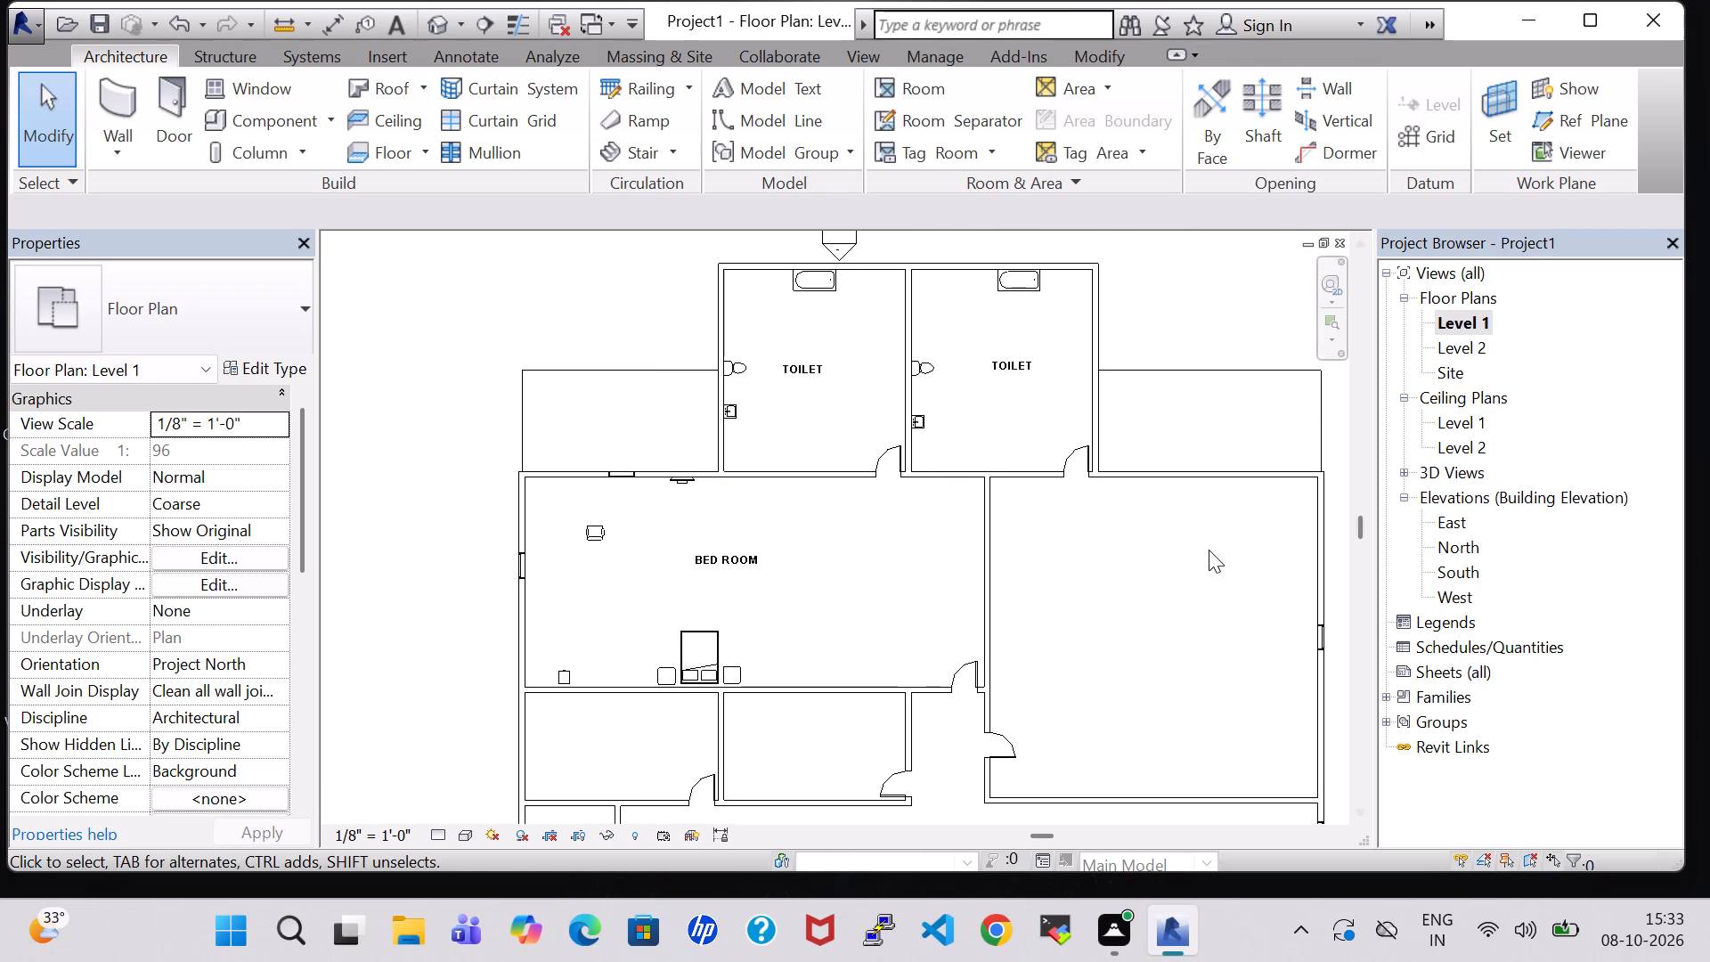
{"action": "left_click", "coordinate": [1163, 605]}
{"action": "left_click", "coordinate": [689, 642]}
{"action": "right_click", "coordinate": [689, 642]}
{"action": "left_click", "coordinate": [802, 213]}
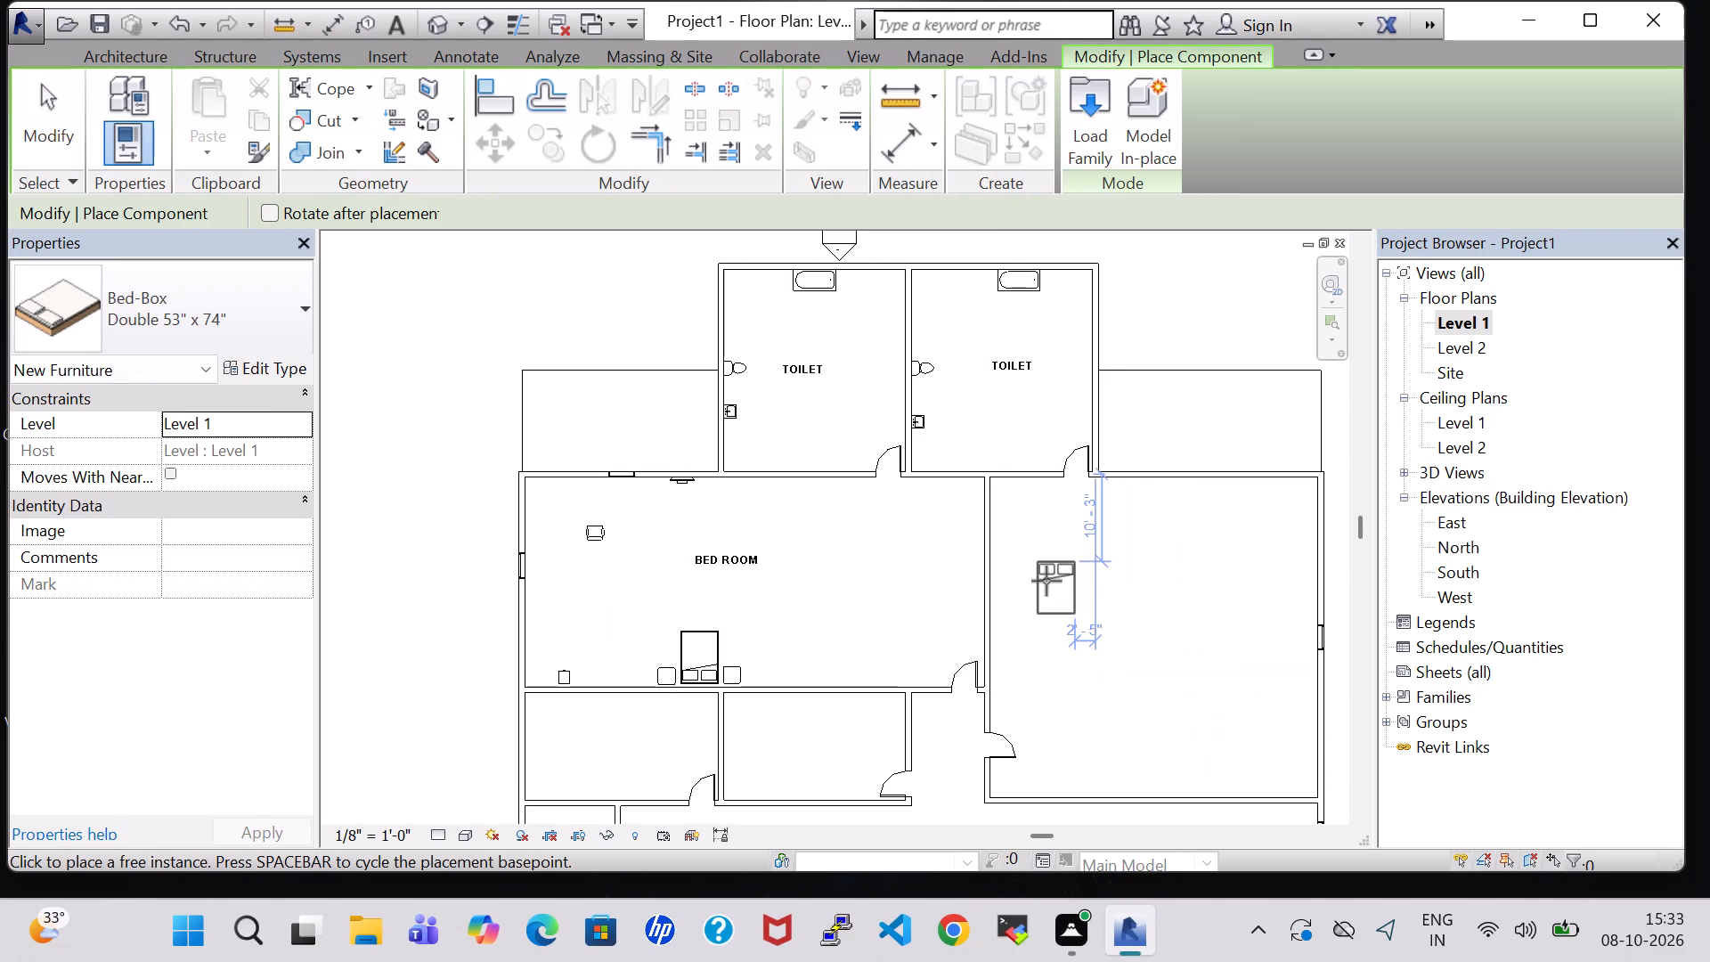
{"action": "key", "text": "space"}
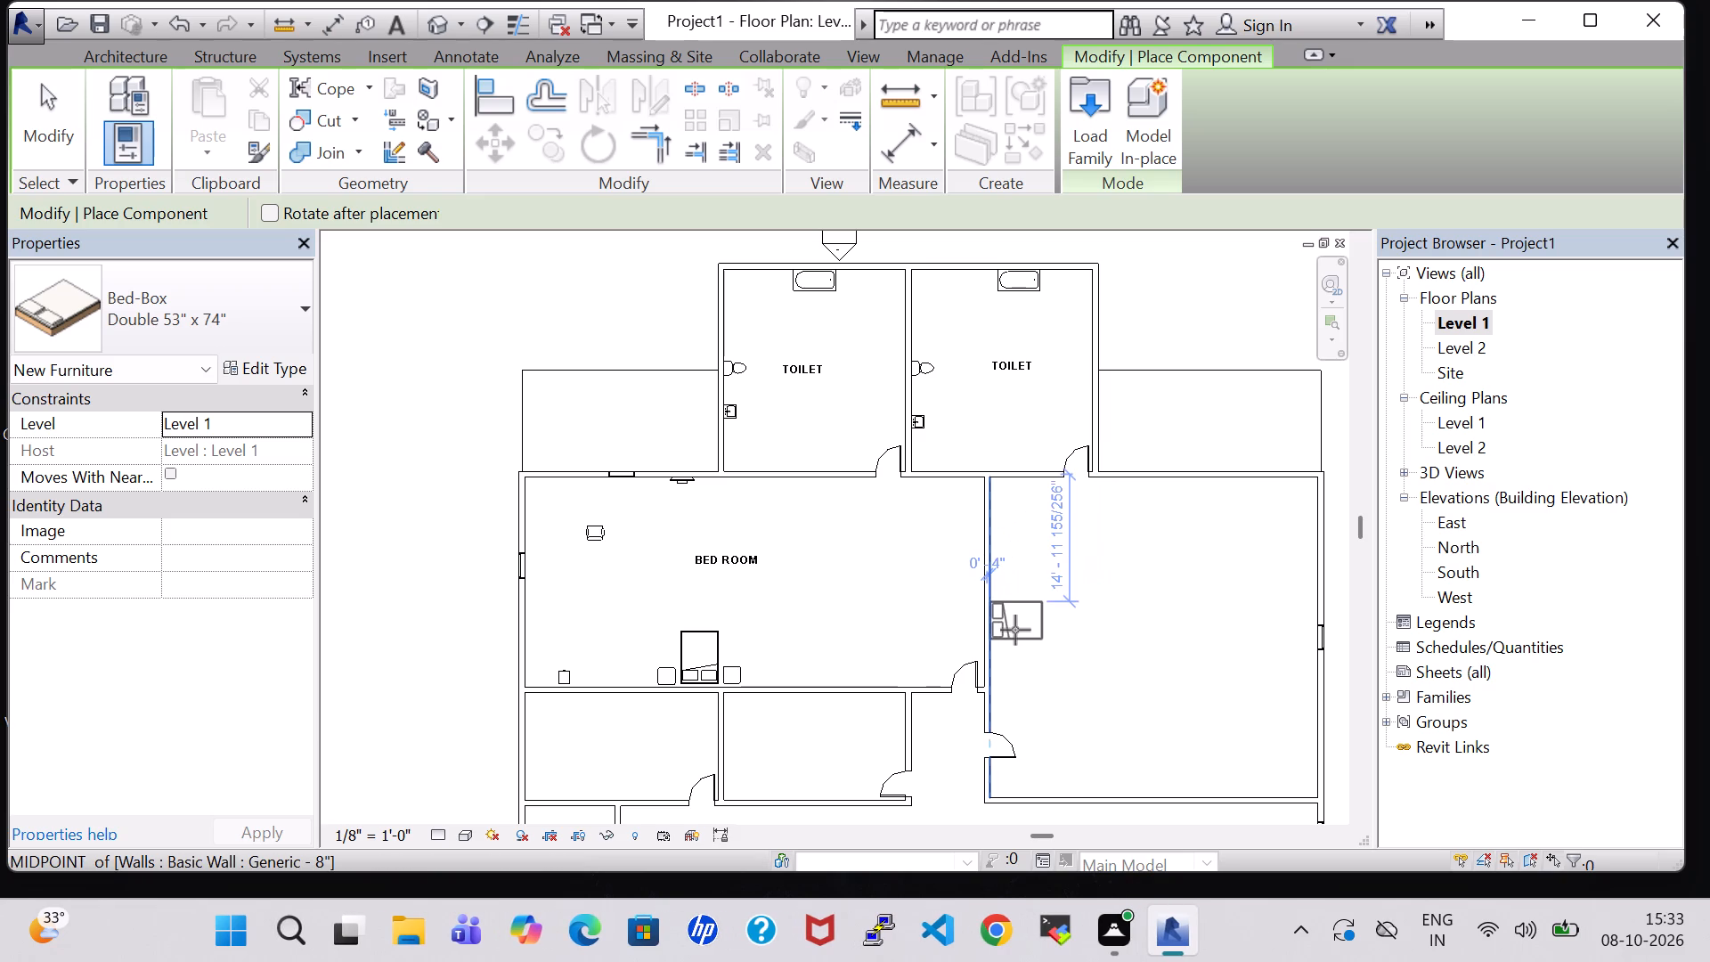
{"action": "scroll", "coordinate": [1015, 630], "scroll_direction": "up", "scroll_amount": 6}
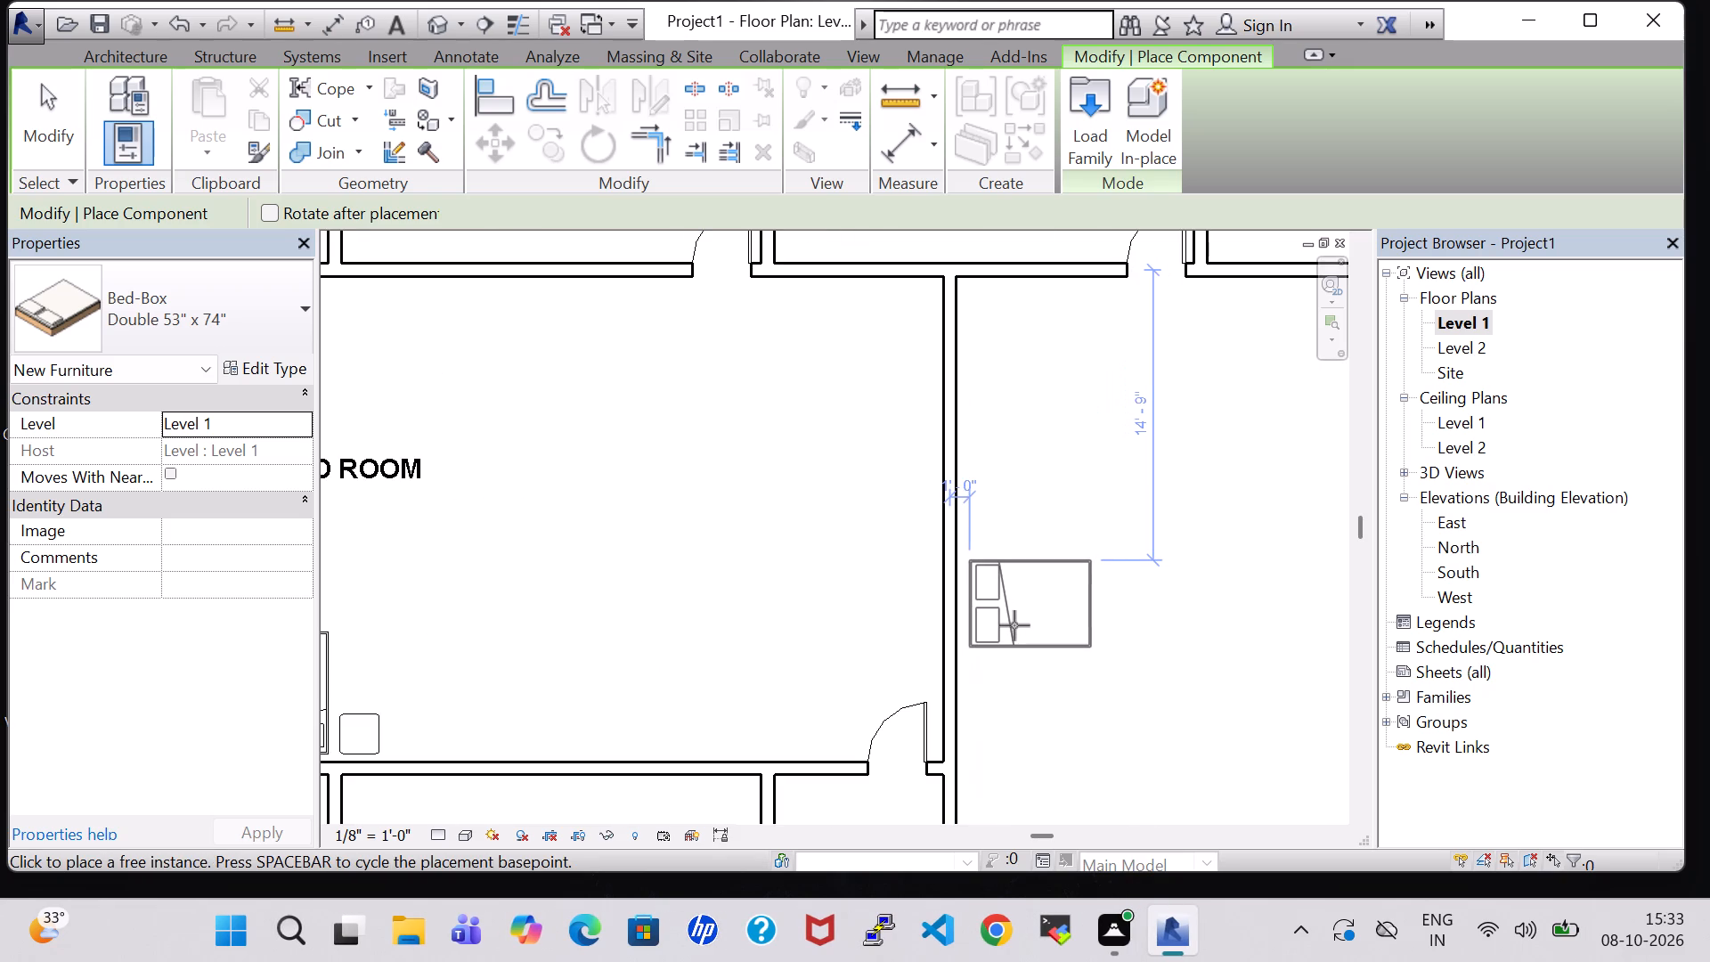
{"action": "left_click", "coordinate": [1014, 625]}
{"action": "key", "text": "Escape"}
{"action": "key", "text": "Escape"}
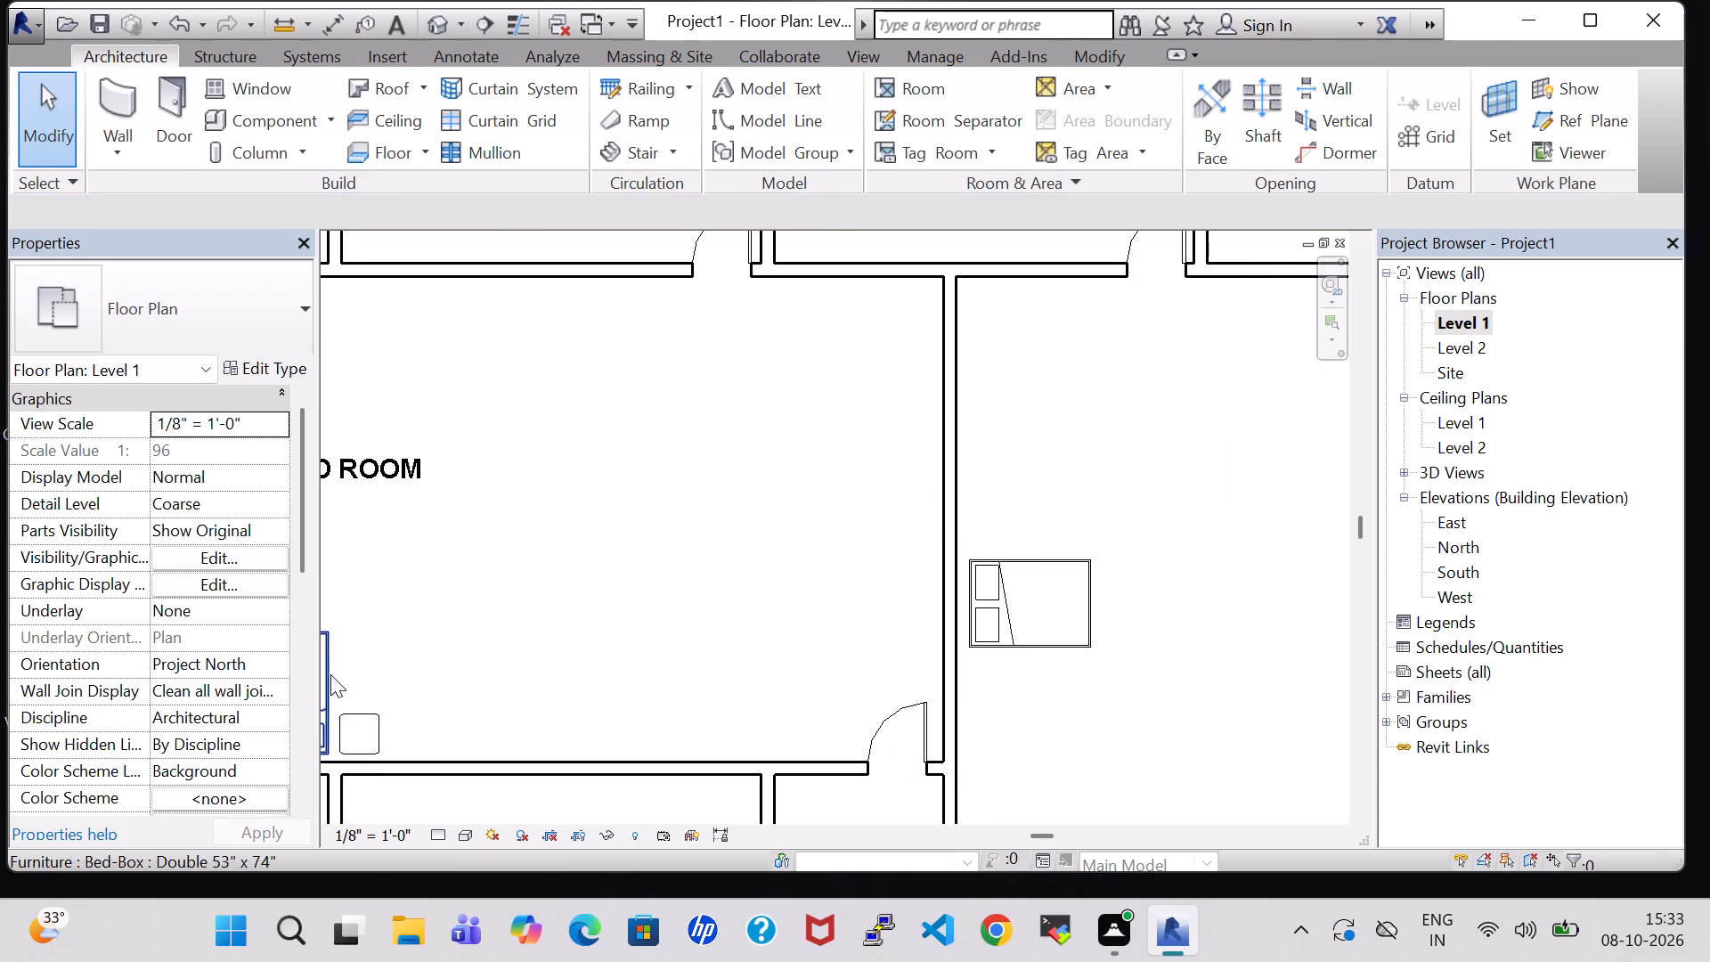
Place matching 24" x 24" end tables south and north of the northeast room's bed, about 20'-6" and 11'-2" from the north wall.
{"action": "left_click", "coordinate": [371, 732]}
{"action": "right_click", "coordinate": [371, 732]}
{"action": "left_click", "coordinate": [494, 313]}
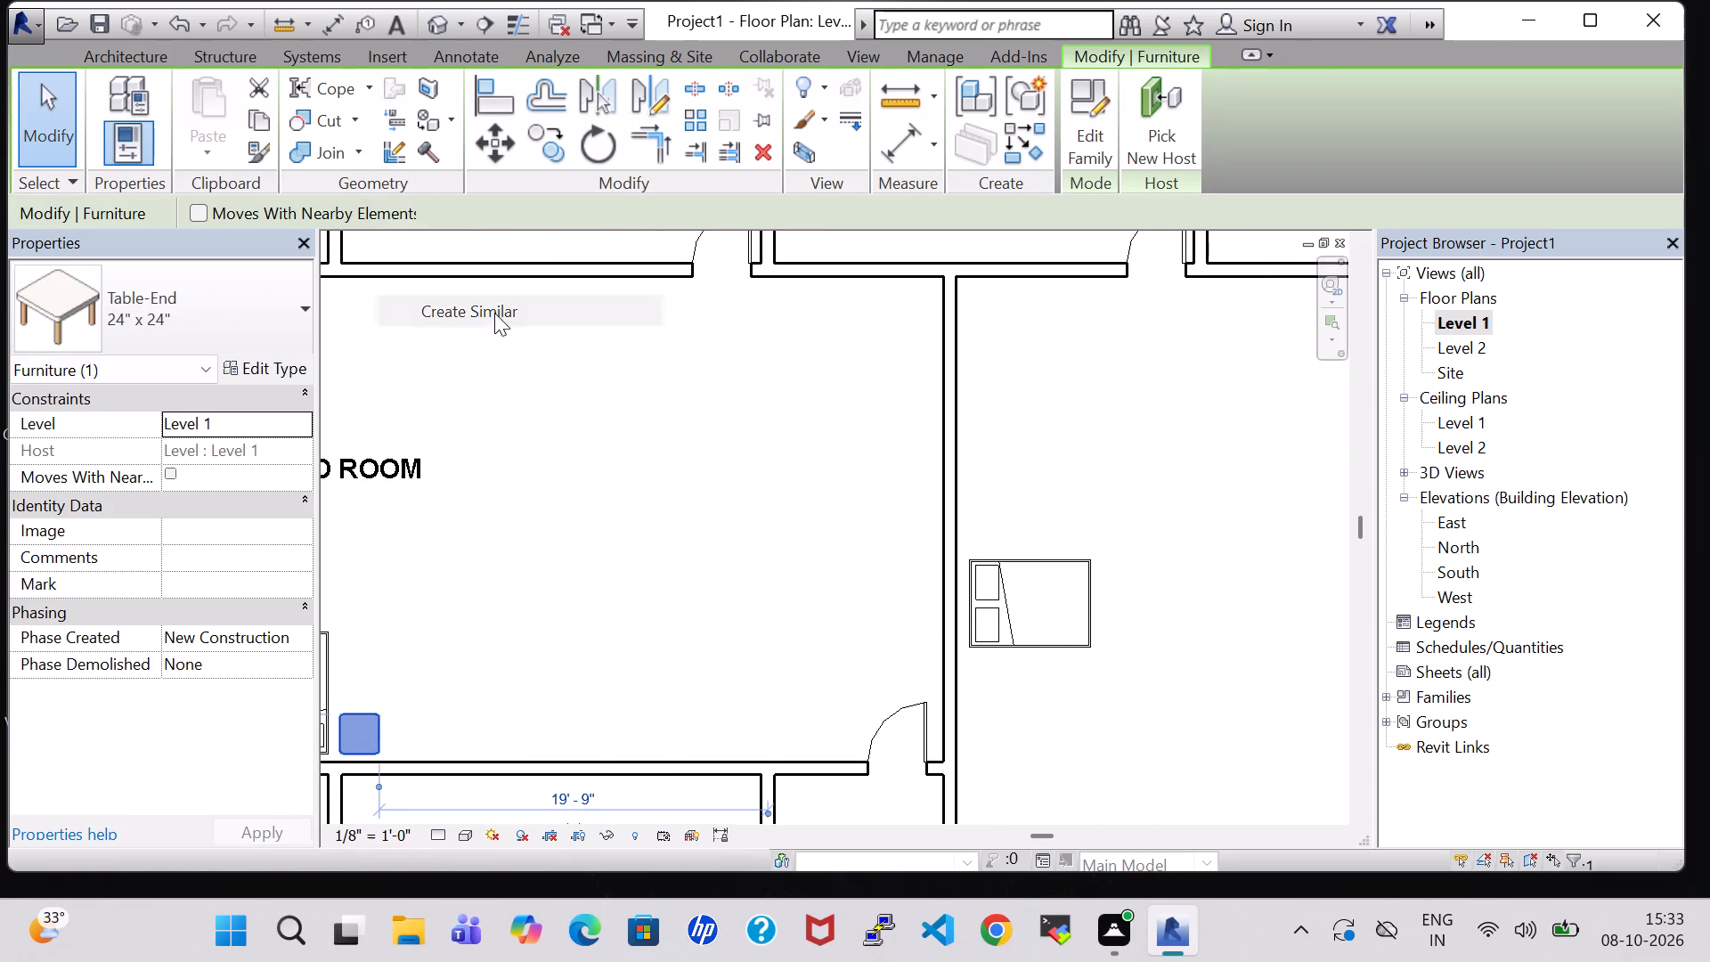
{"action": "left_click", "coordinate": [994, 684]}
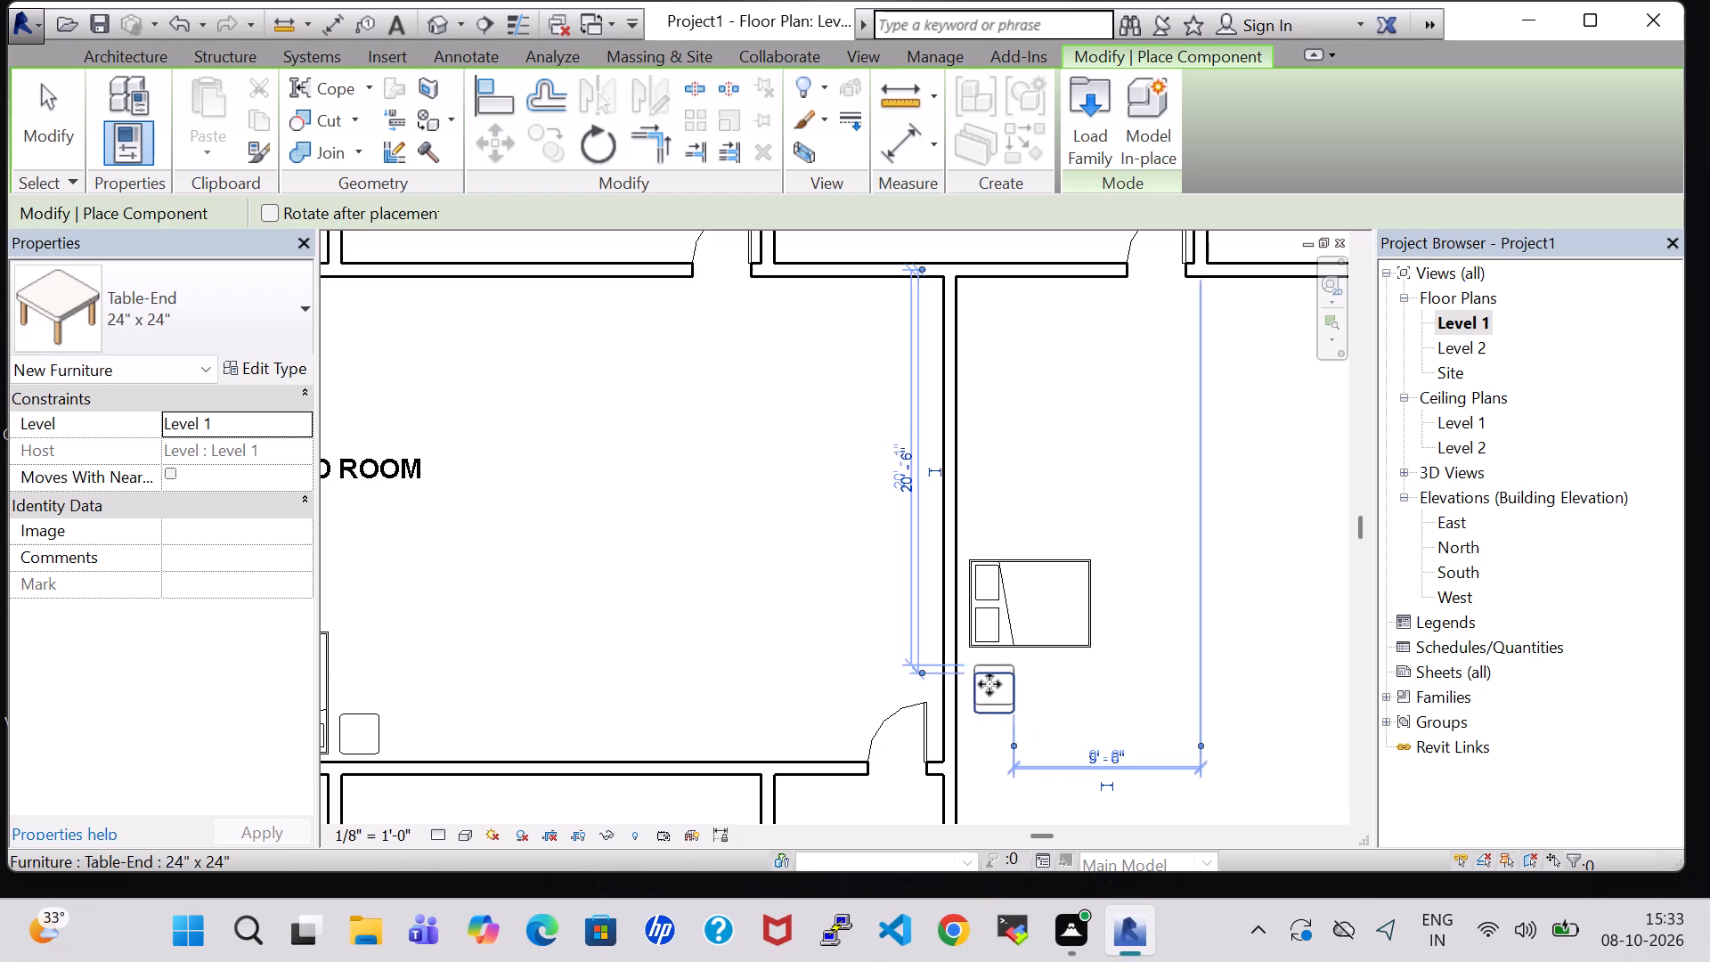
{"action": "scroll", "coordinate": [825, 678], "scroll_direction": "down", "scroll_amount": 3}
{"action": "middle_click_drag", "start_coordinate": [825, 678], "coordinate": [852, 678]}
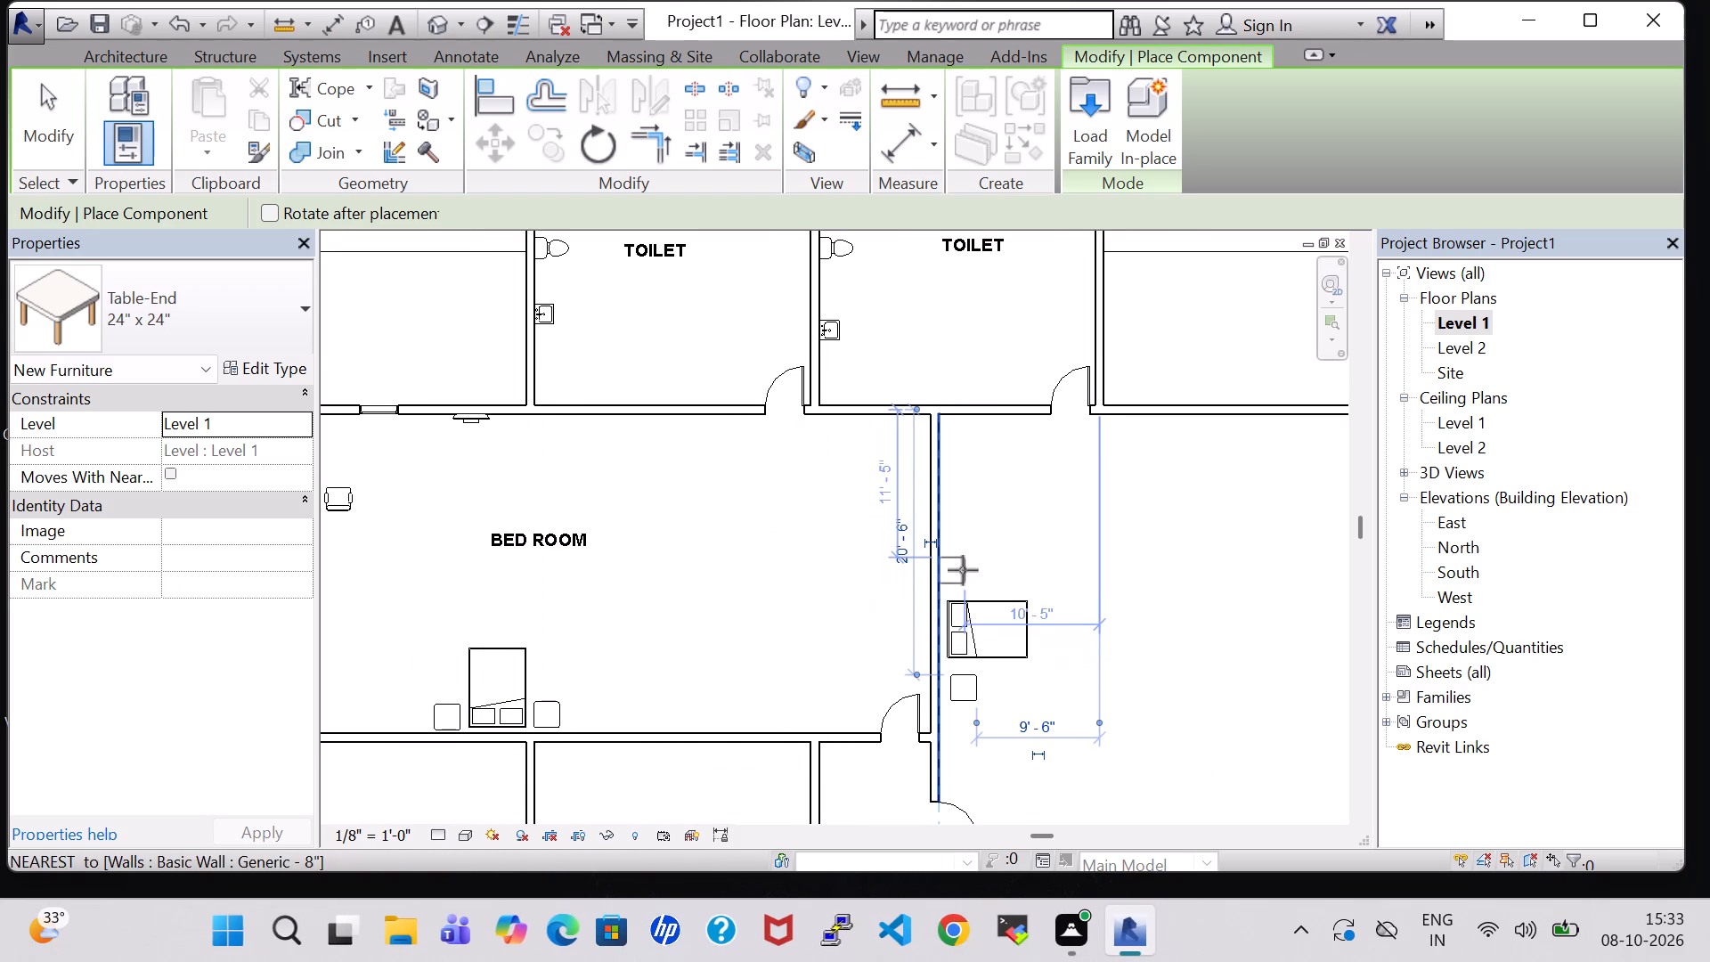
{"action": "key", "text": "space"}
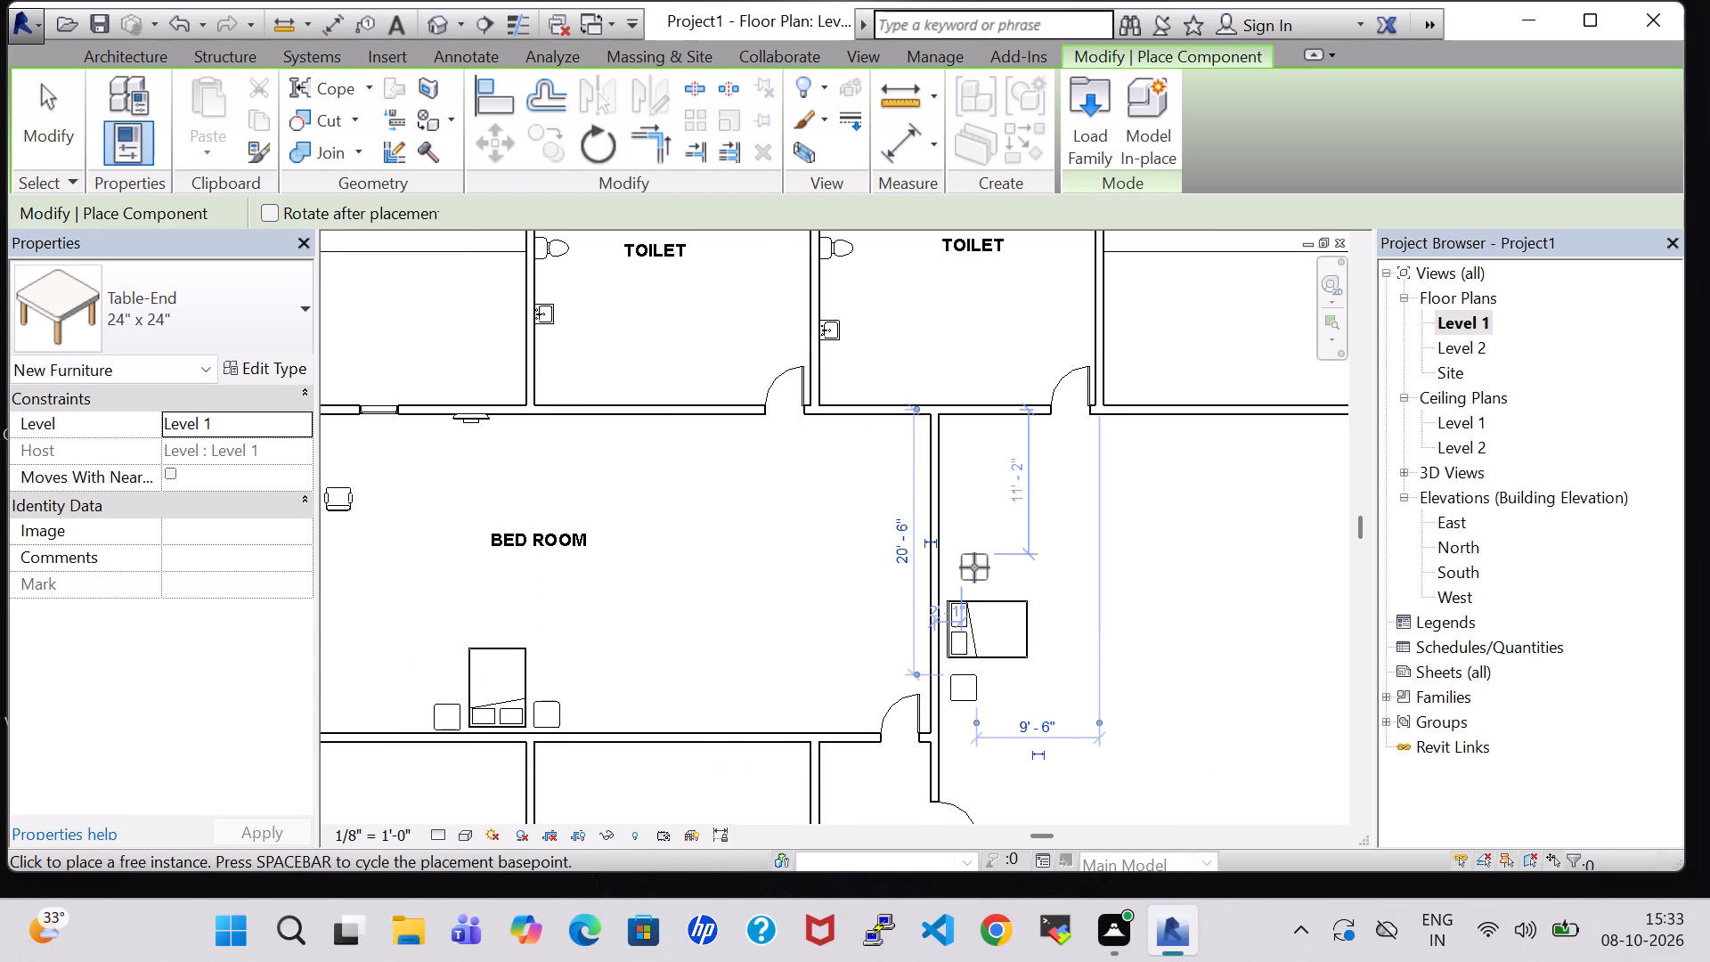
{"action": "left_click", "coordinate": [967, 567]}
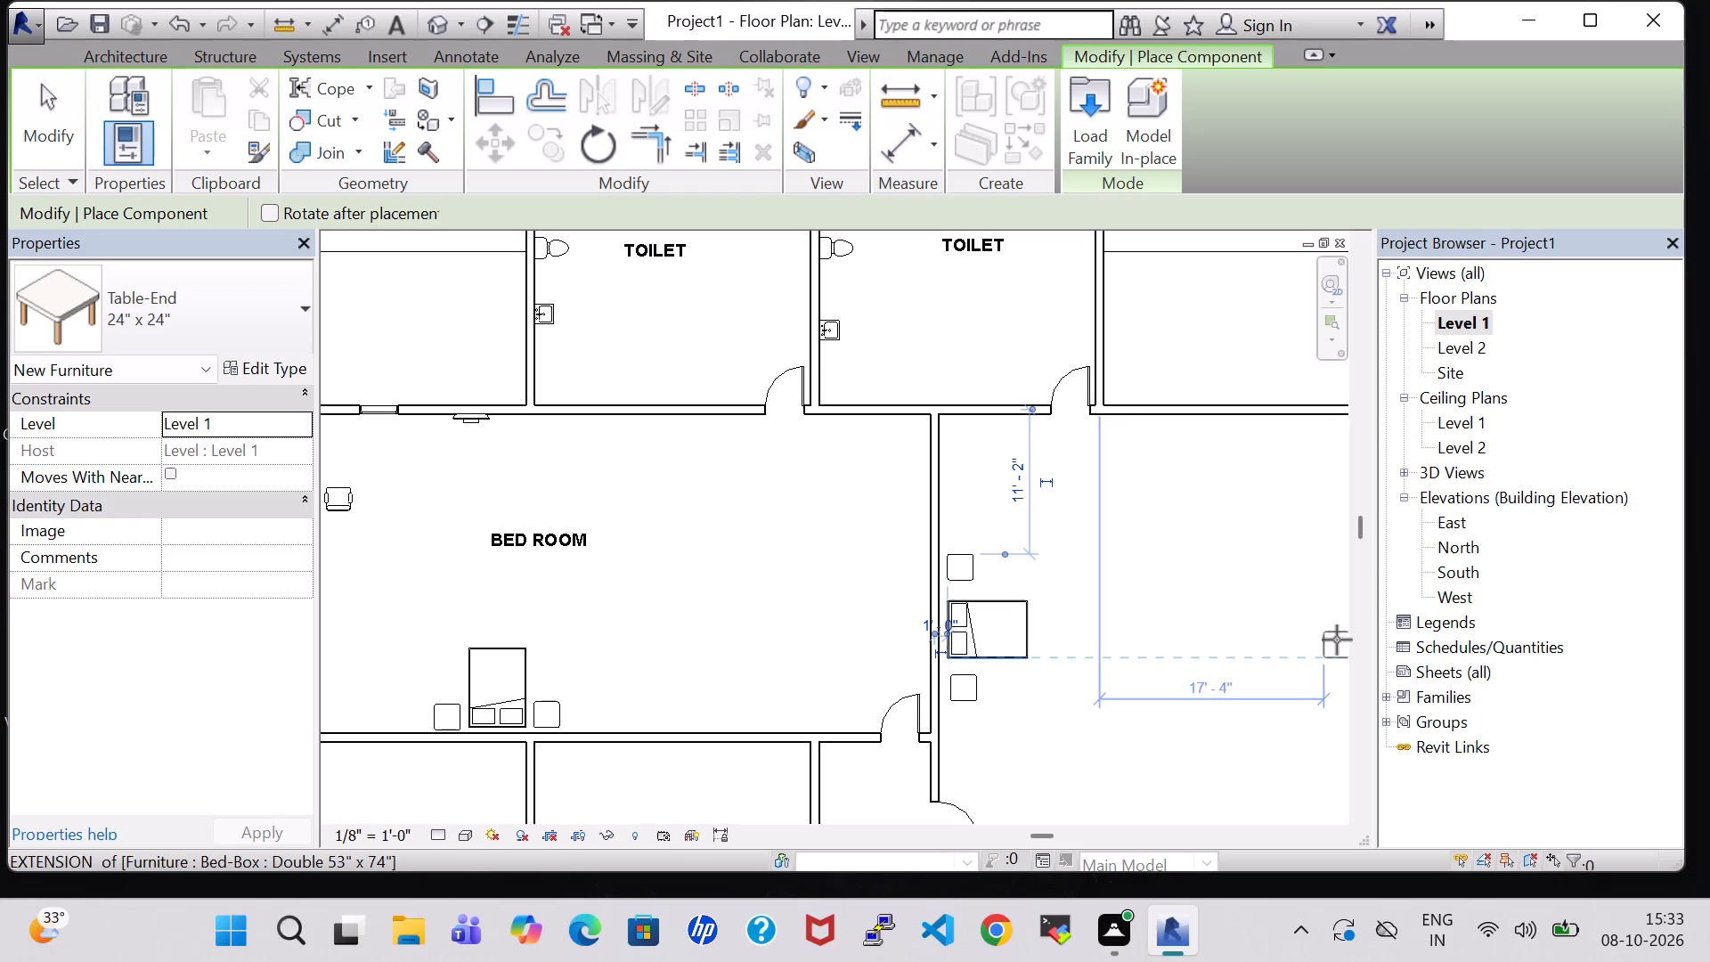
{"action": "key", "text": "Escape"}
{"action": "key", "text": "Escape"}
Nudge the end table south of the northeast room's bed slightly west toward the wall.
{"action": "left_click", "coordinate": [954, 699]}
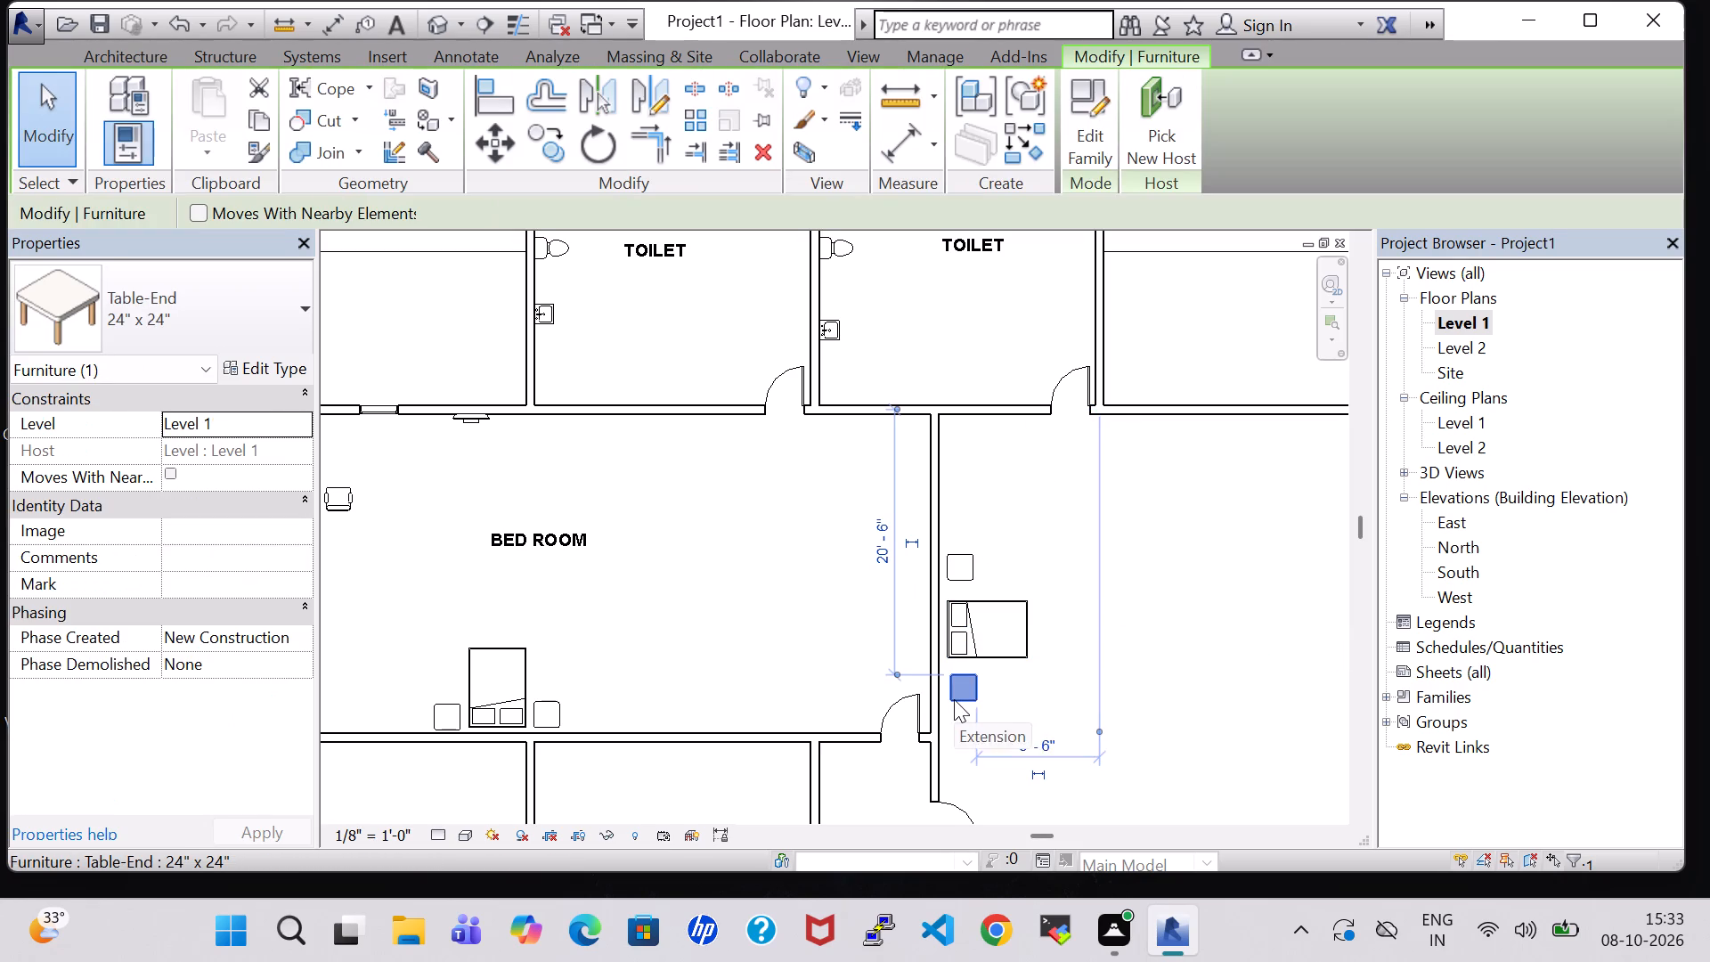
{"action": "key", "text": "Left"}
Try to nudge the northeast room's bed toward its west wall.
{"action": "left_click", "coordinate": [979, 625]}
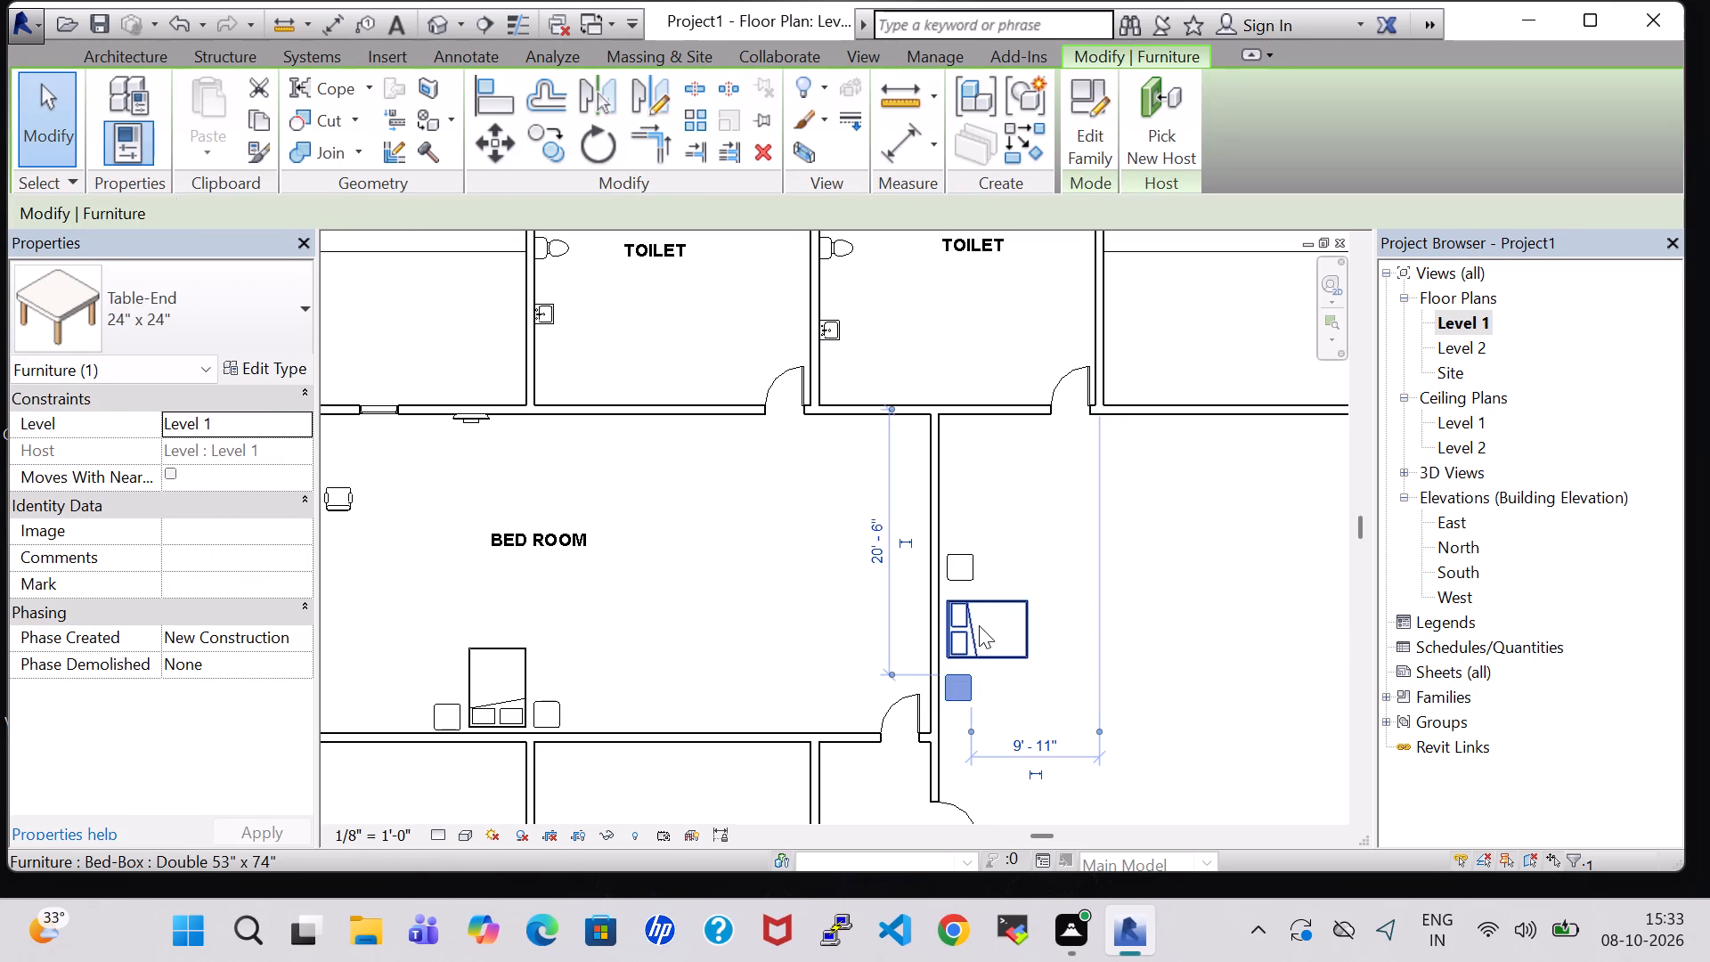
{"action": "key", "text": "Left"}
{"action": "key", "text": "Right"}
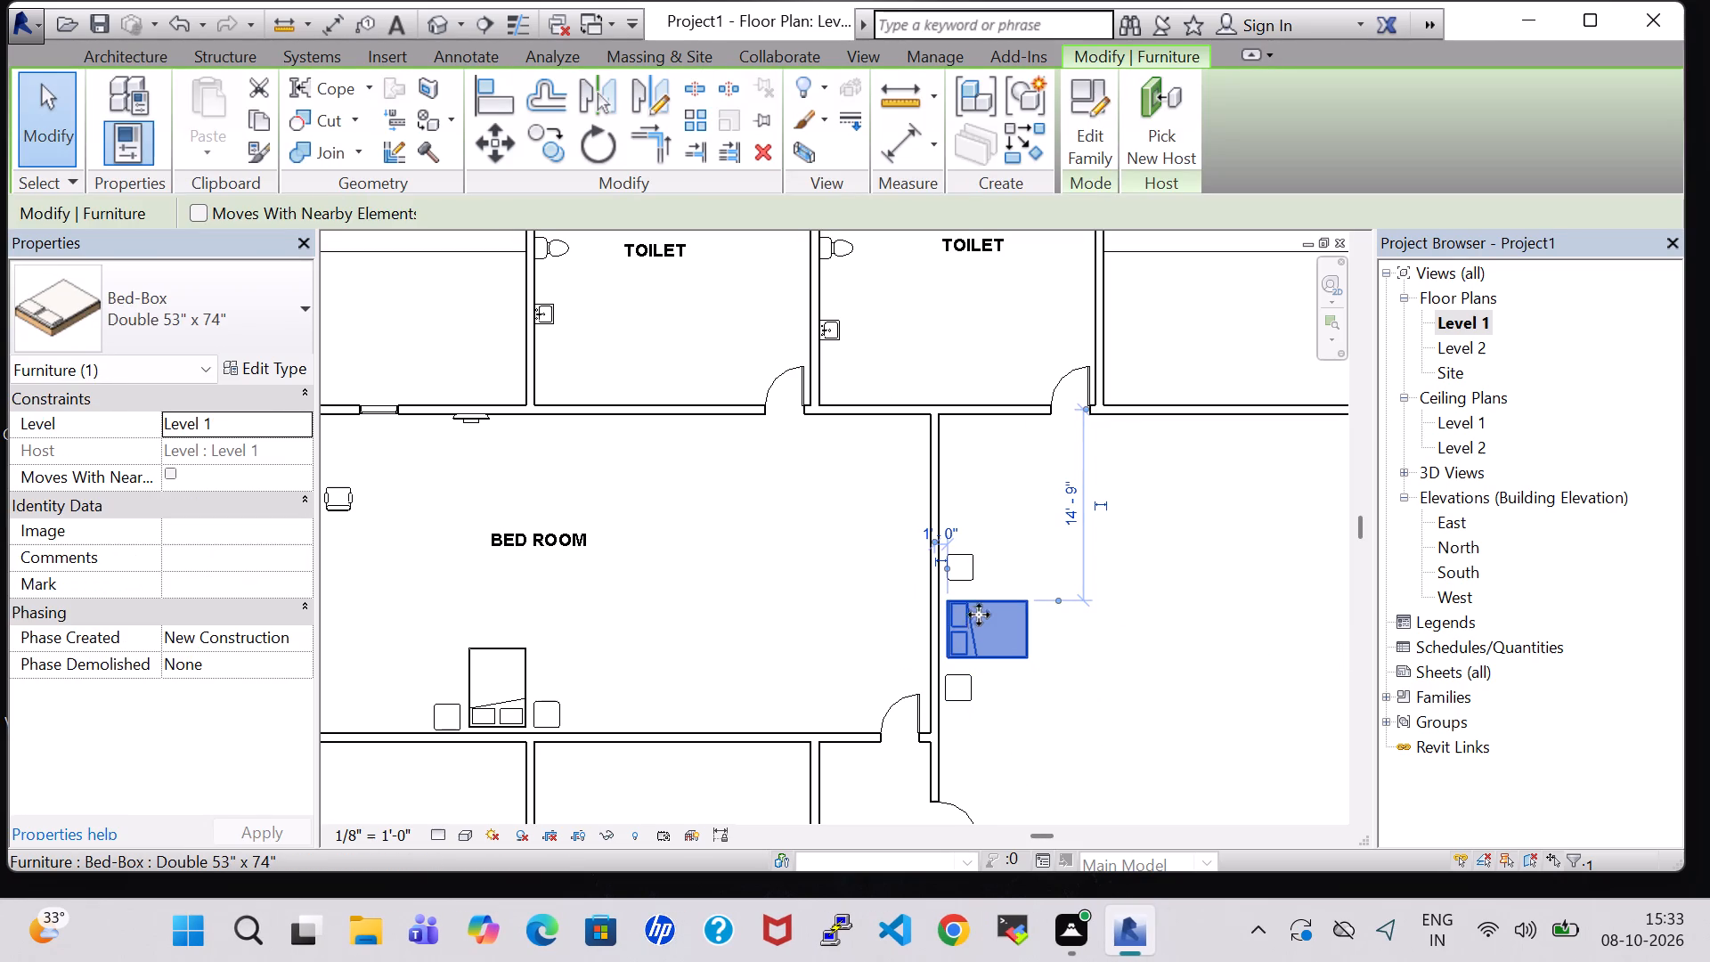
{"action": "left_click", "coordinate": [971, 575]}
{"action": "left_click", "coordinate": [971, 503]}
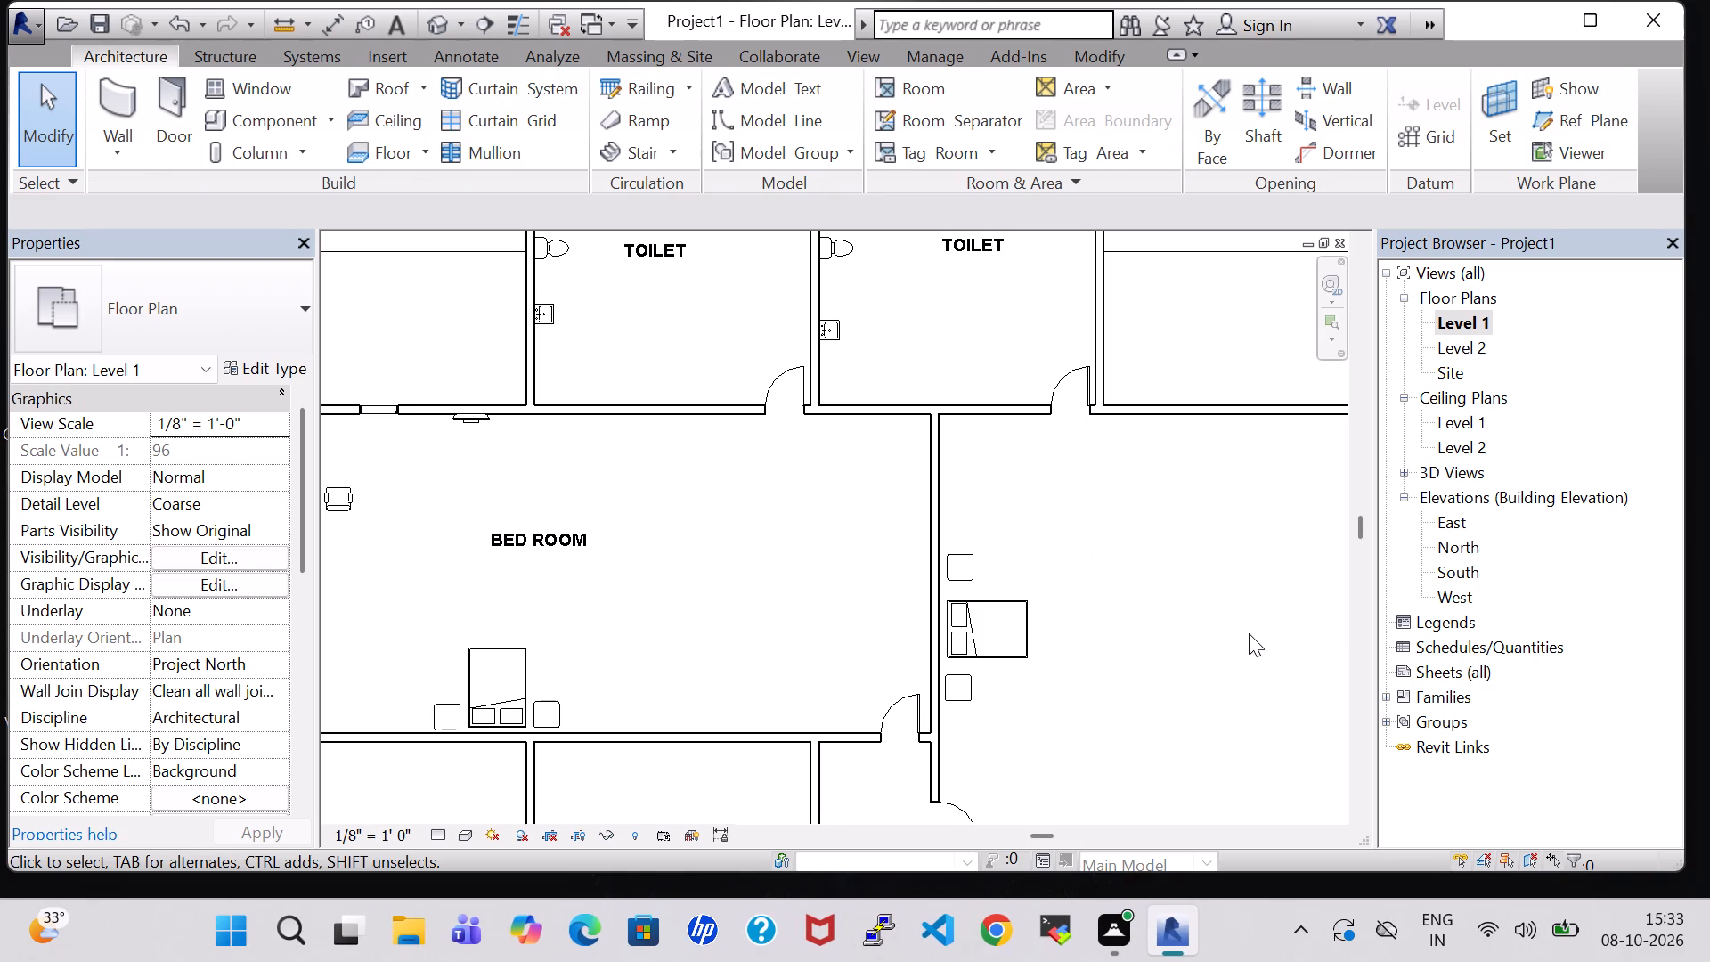
Place a matching Chair-Task Arms chair in the northeast part of the northeast room.
{"action": "left_click", "coordinate": [339, 499]}
{"action": "right_click", "coordinate": [339, 499]}
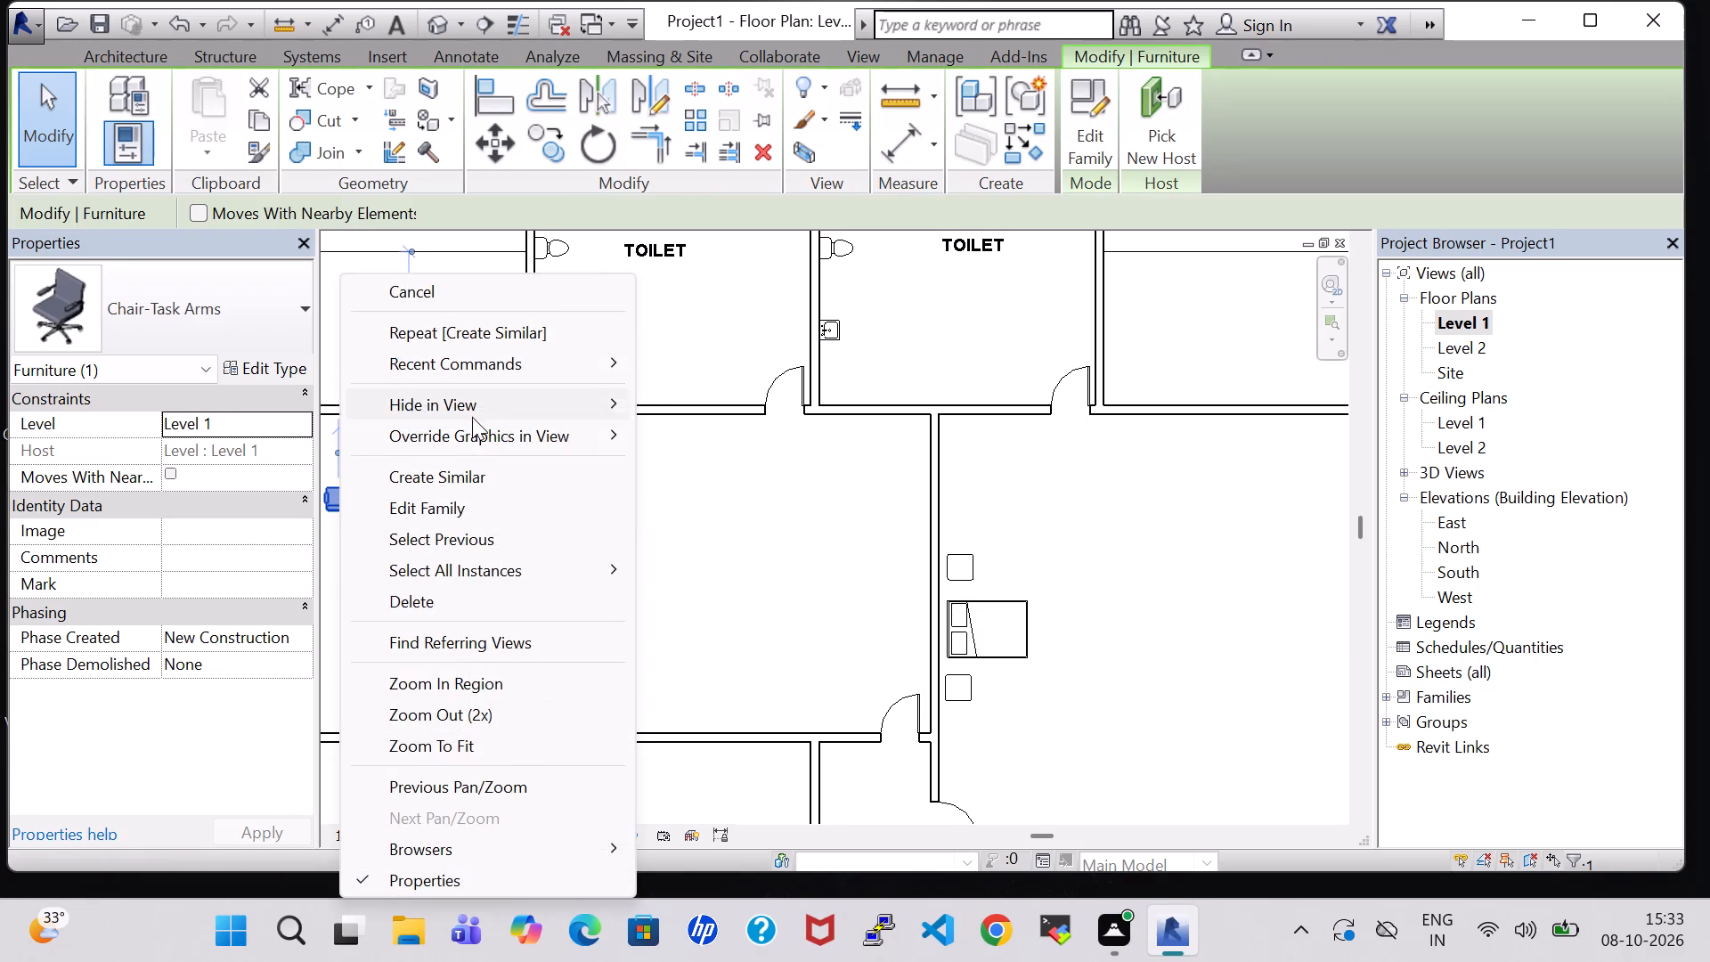
{"action": "left_click", "coordinate": [472, 468]}
{"action": "left_click", "coordinate": [1278, 500]}
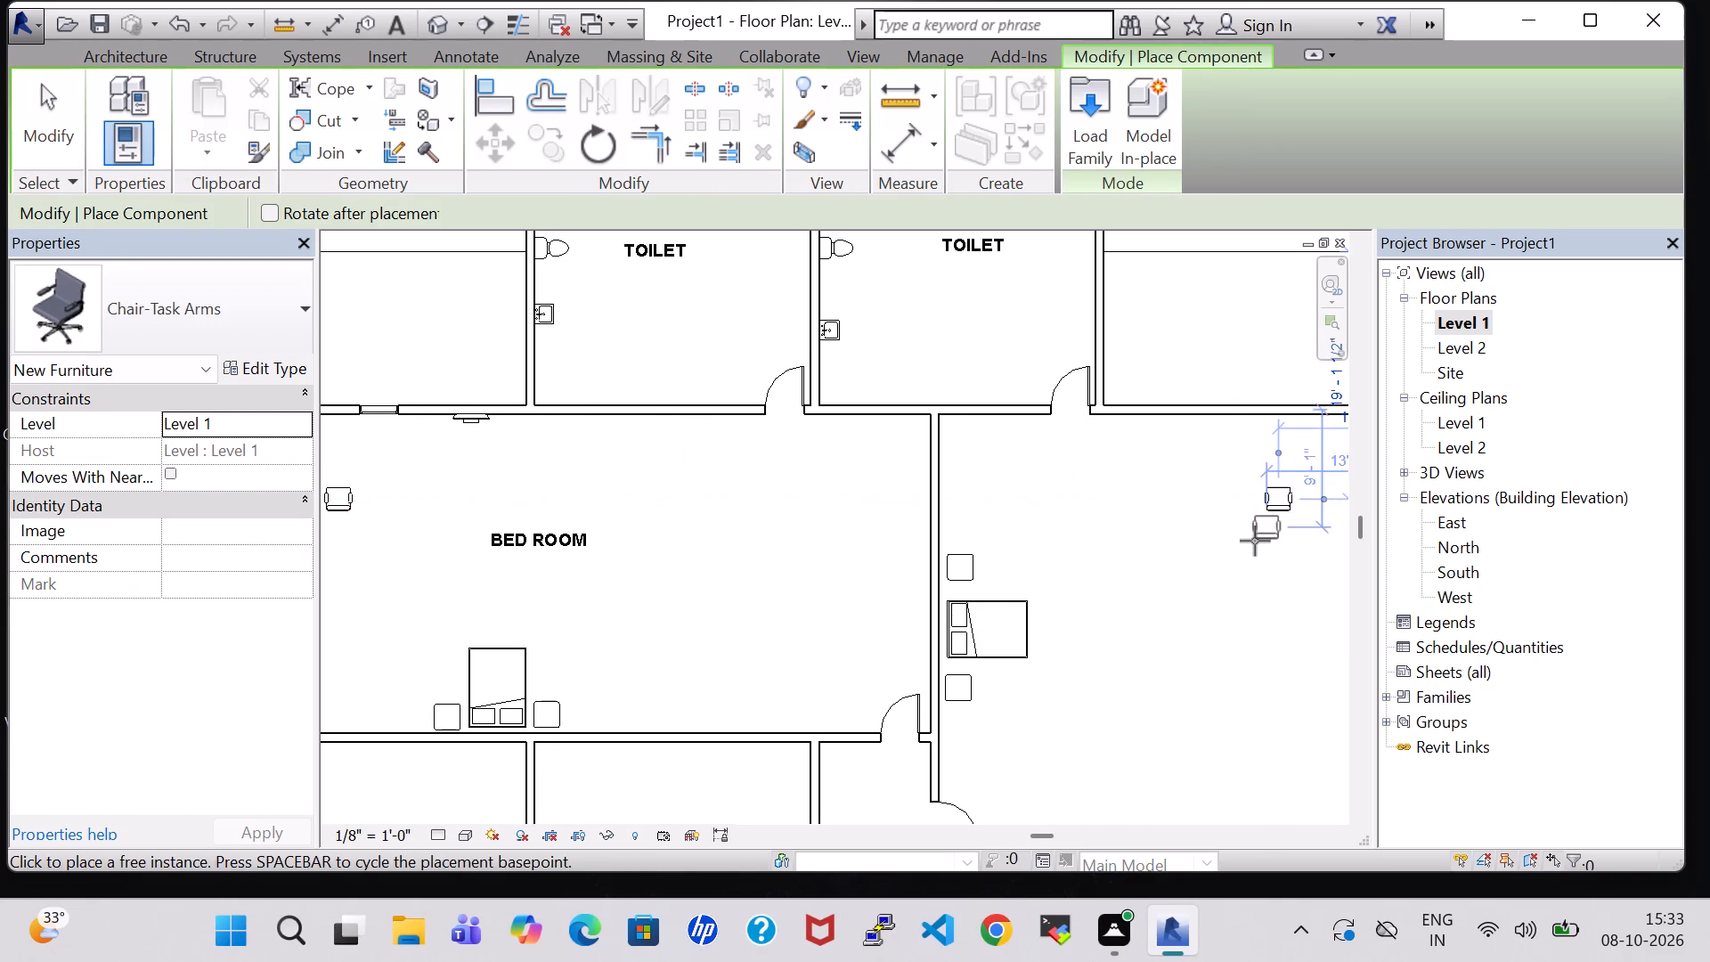
{"action": "key", "text": "Escape"}
{"action": "key", "text": "Escape"}
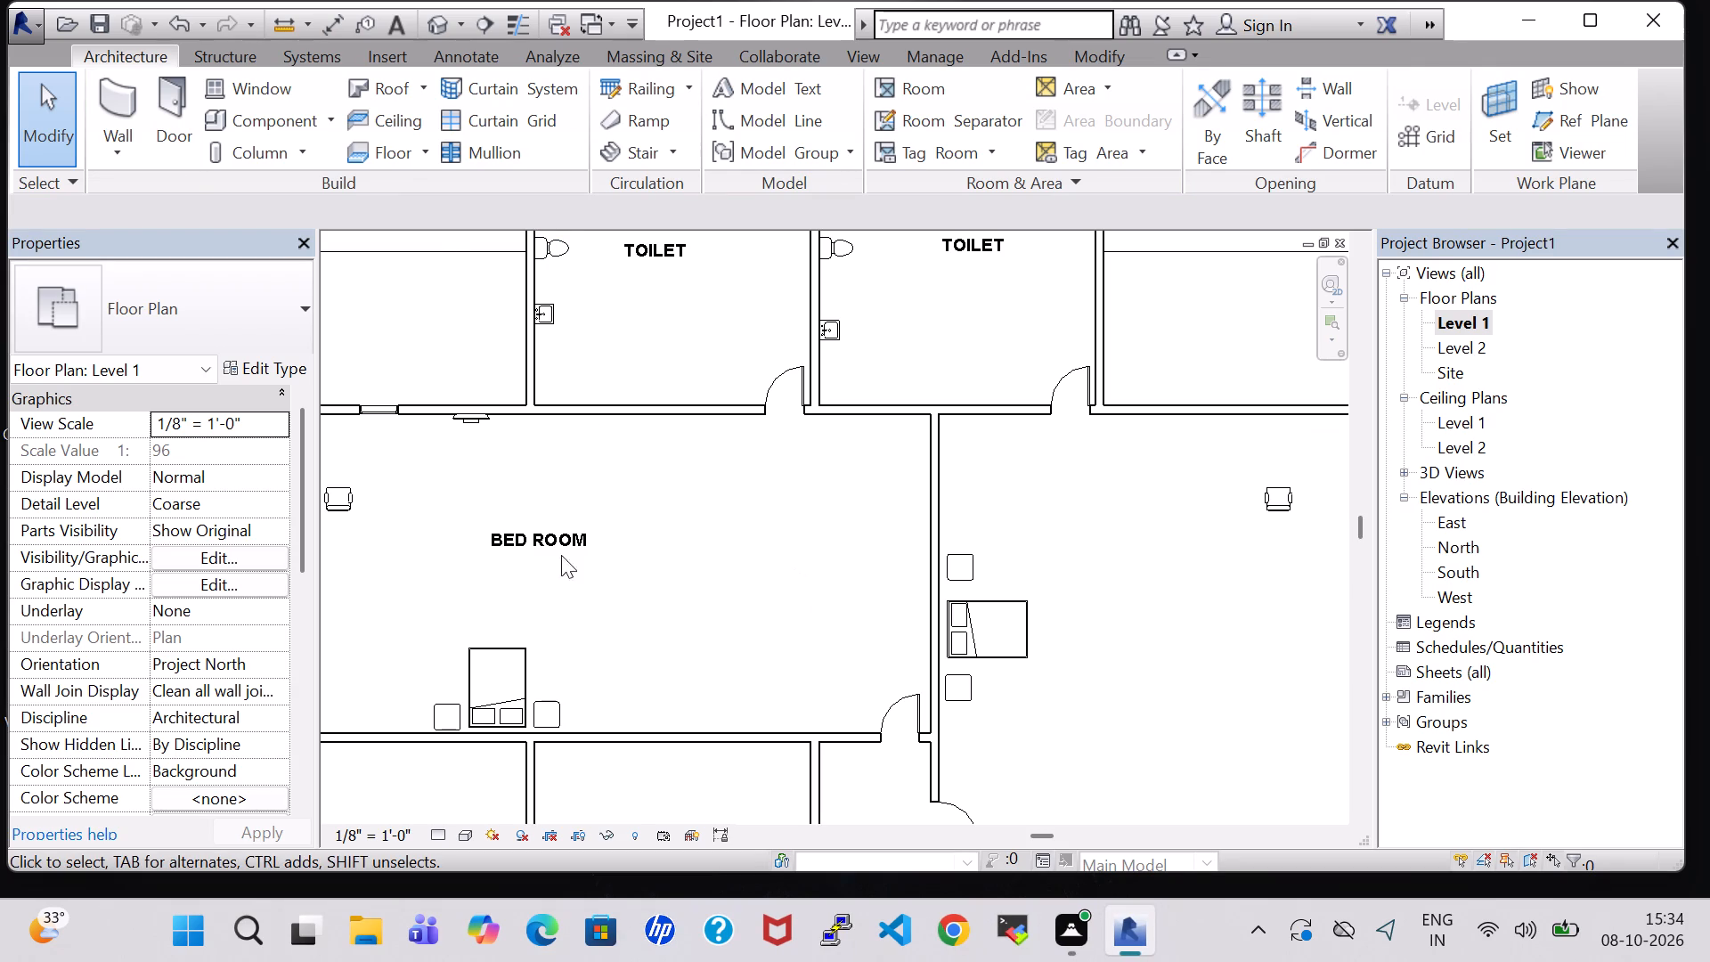
Place a matching 32" TV - Flat Screen, rotated parallel to the wall, on the northeast room's east wall just north of the window.
{"action": "left_click", "coordinate": [481, 423]}
{"action": "right_click", "coordinate": [481, 423]}
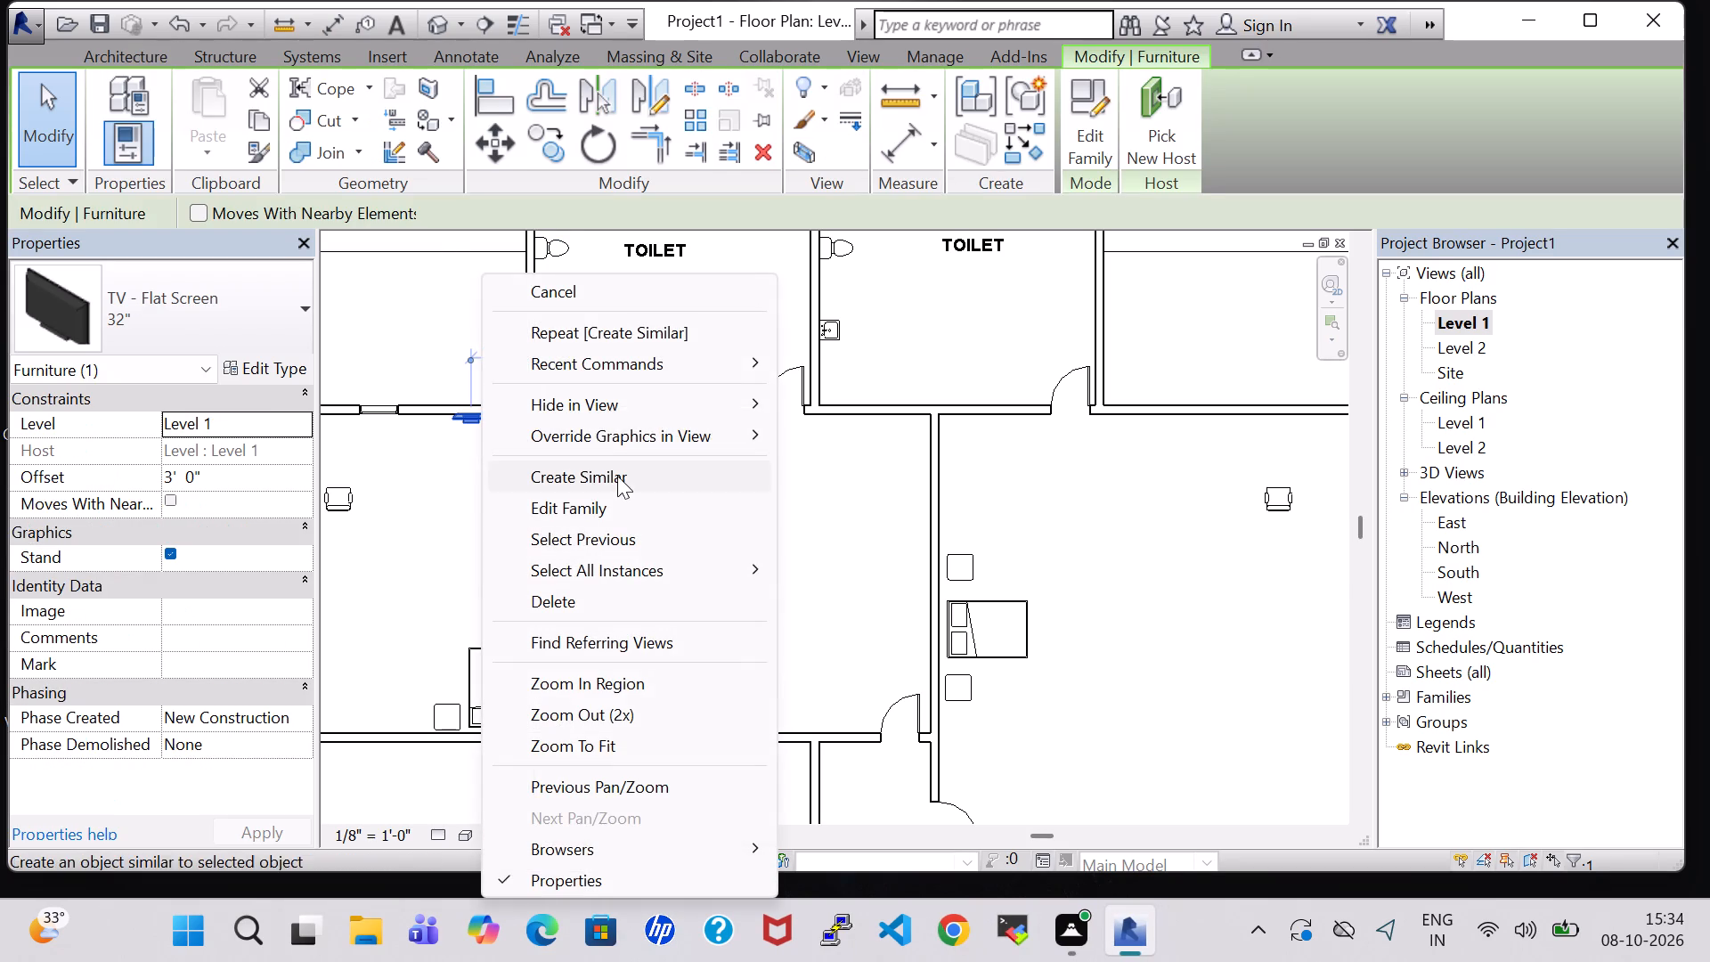
{"action": "left_click", "coordinate": [617, 476]}
{"action": "middle_click_drag", "start_coordinate": [1219, 624], "coordinate": [1016, 639]}
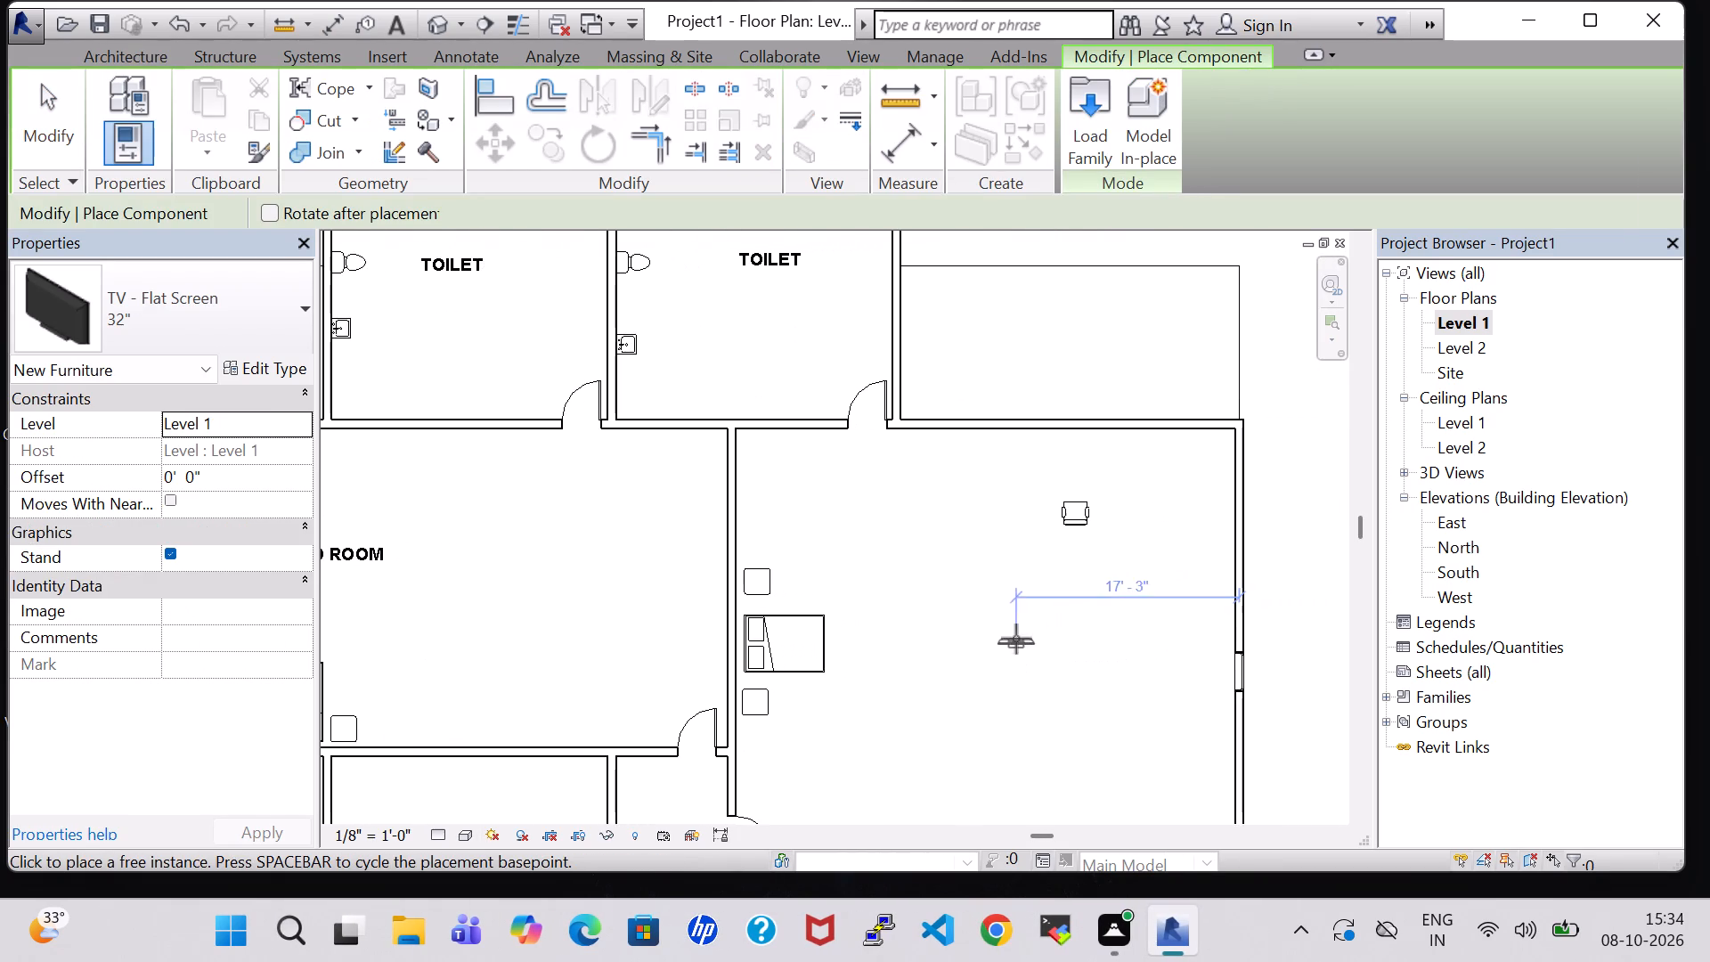
{"action": "key", "text": "space"}
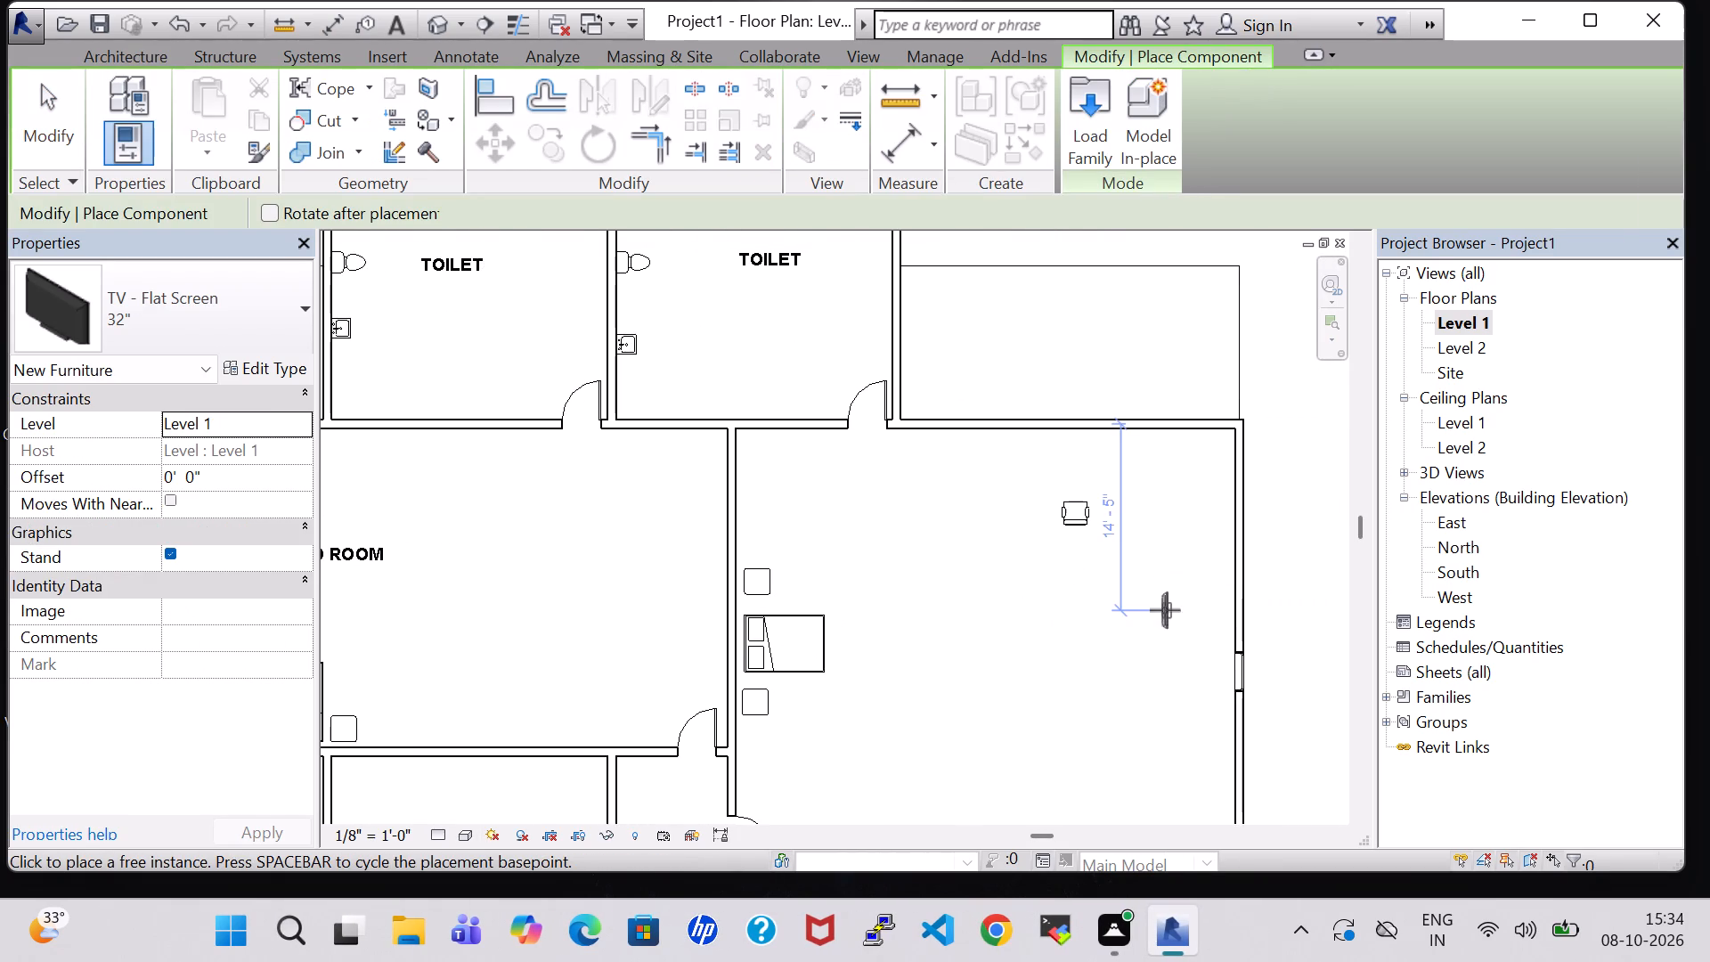
{"action": "key", "text": "space"}
{"action": "key", "text": "space"}
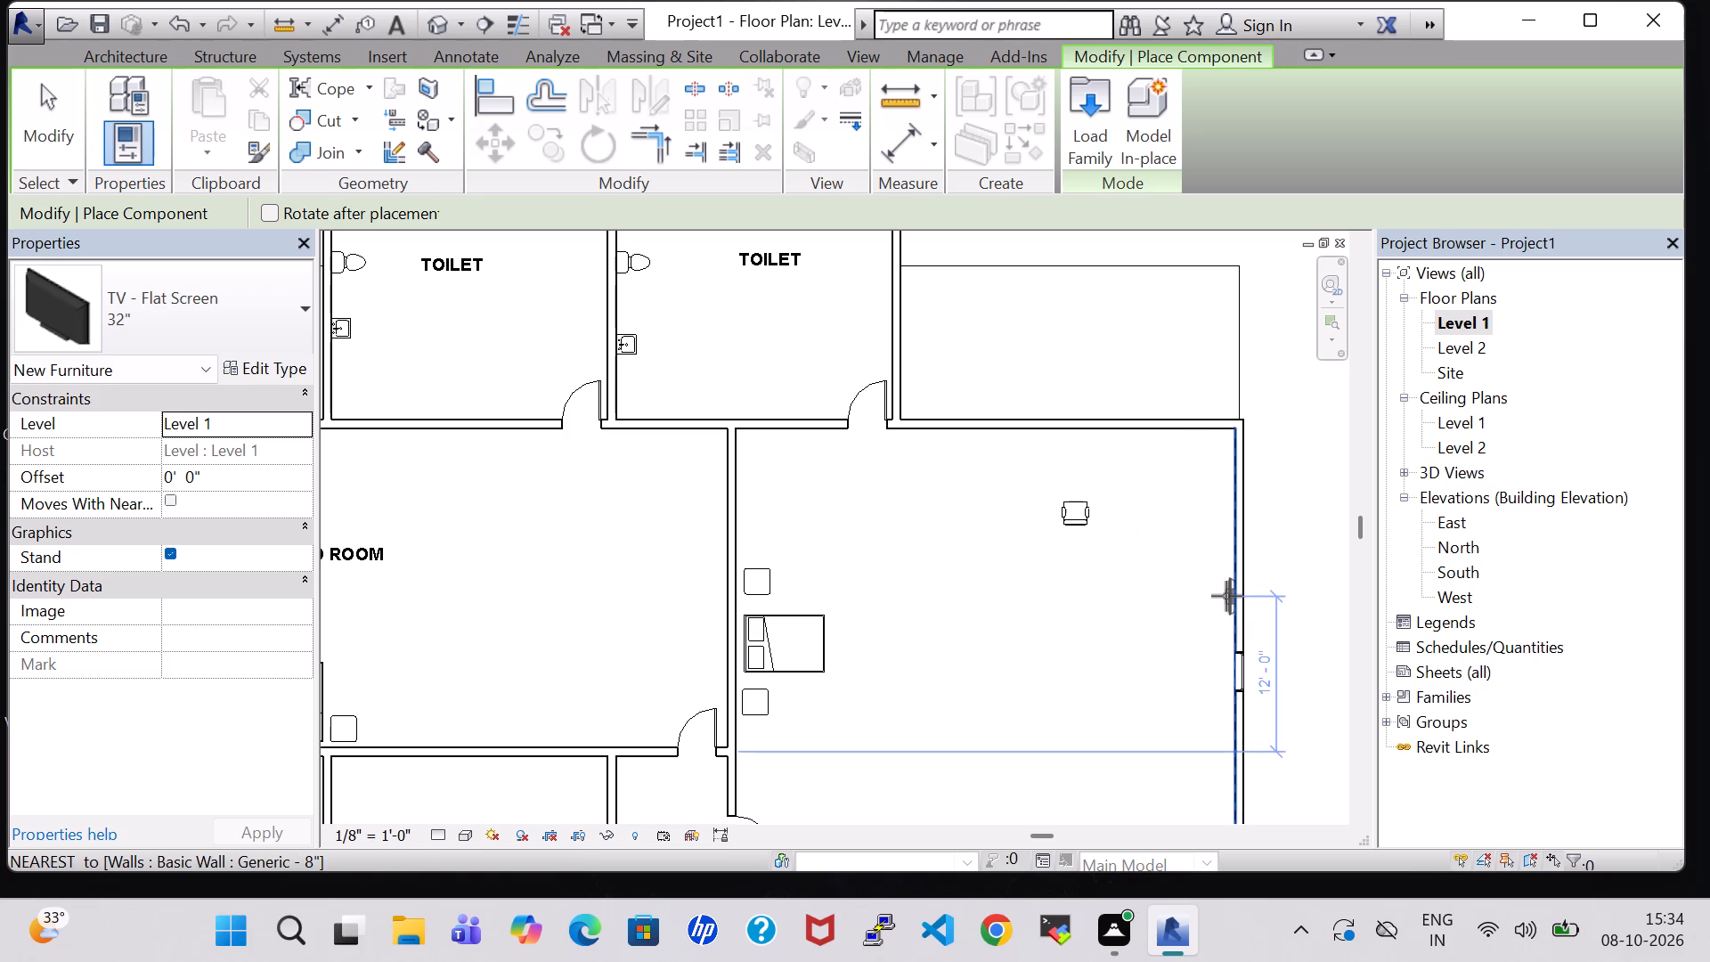
{"action": "left_click", "coordinate": [1226, 596]}
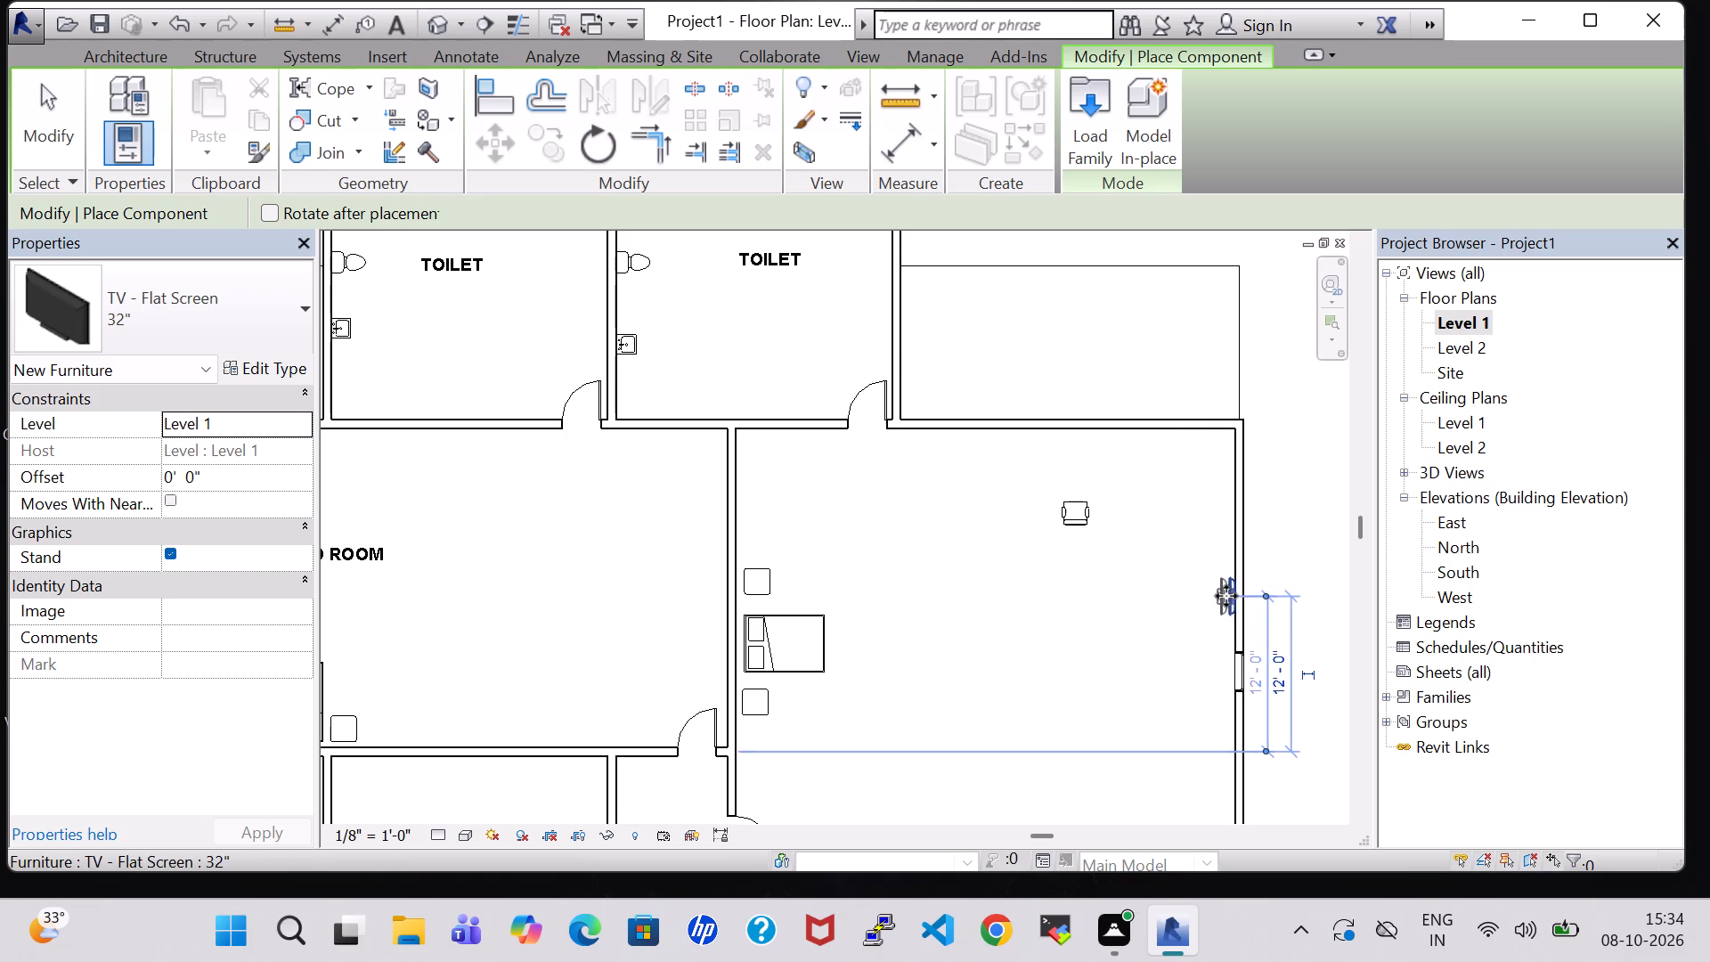
{"action": "key", "text": "Escape"}
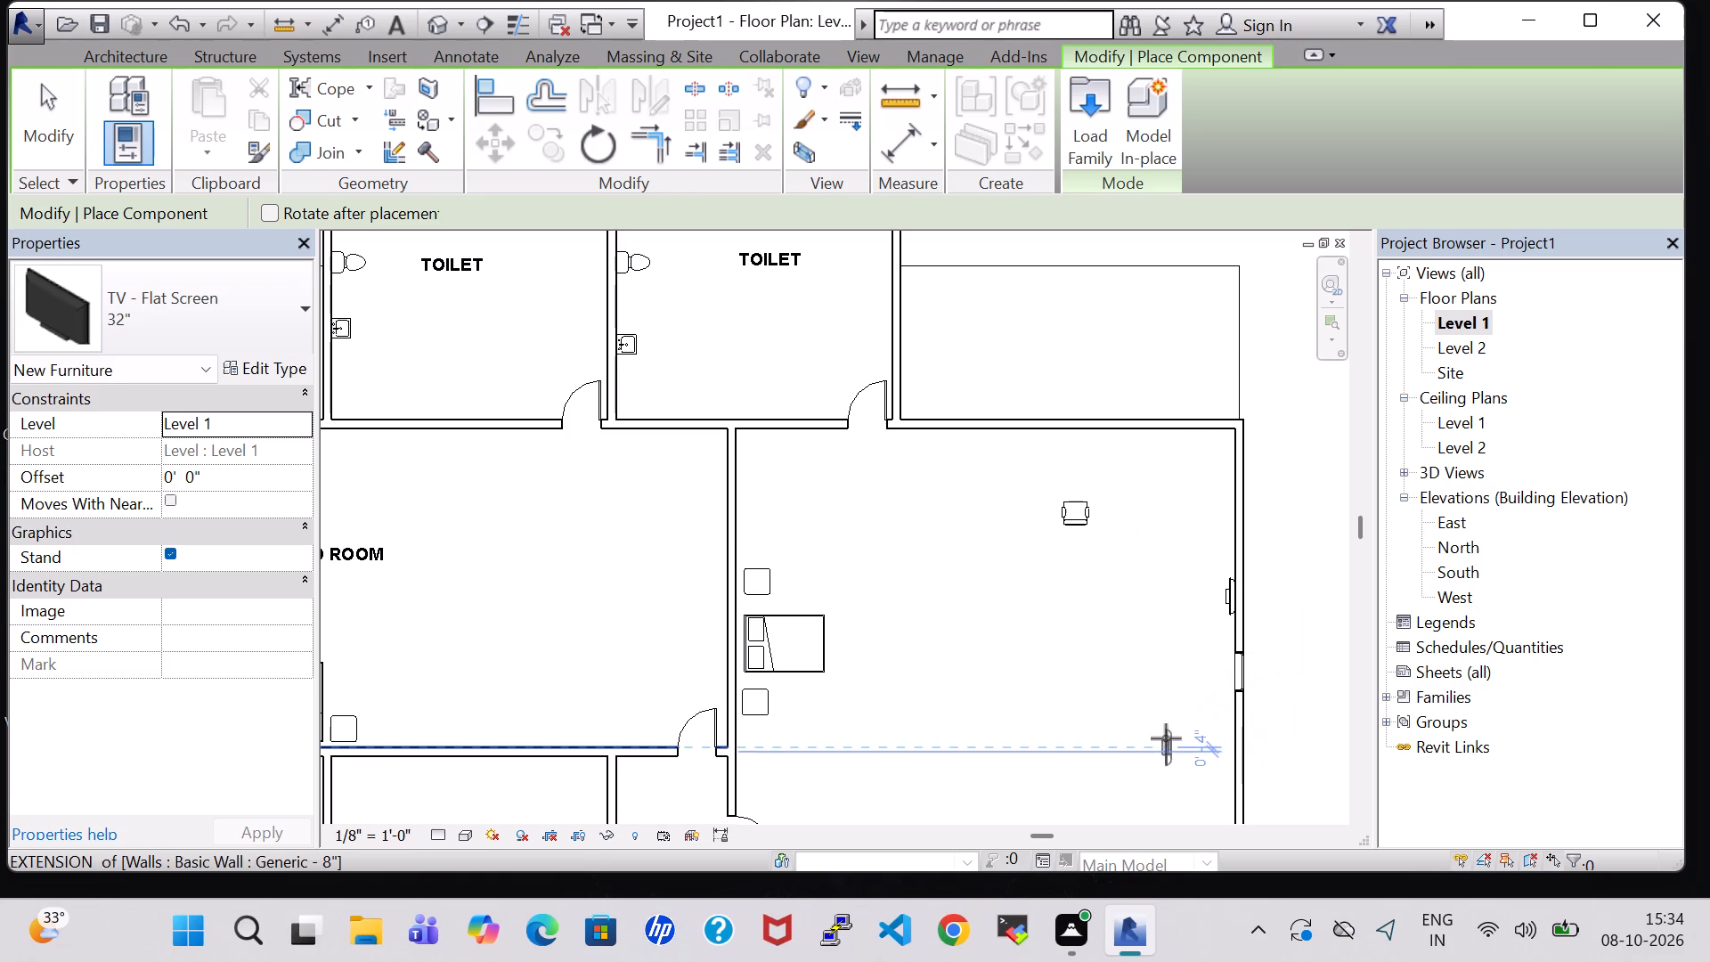
{"action": "key", "text": "Escape"}
Set the offset of the TV on the northeast room's east wall to 3' 0".
{"action": "left_click", "coordinate": [1230, 599]}
{"action": "left_click", "coordinate": [1193, 608]}
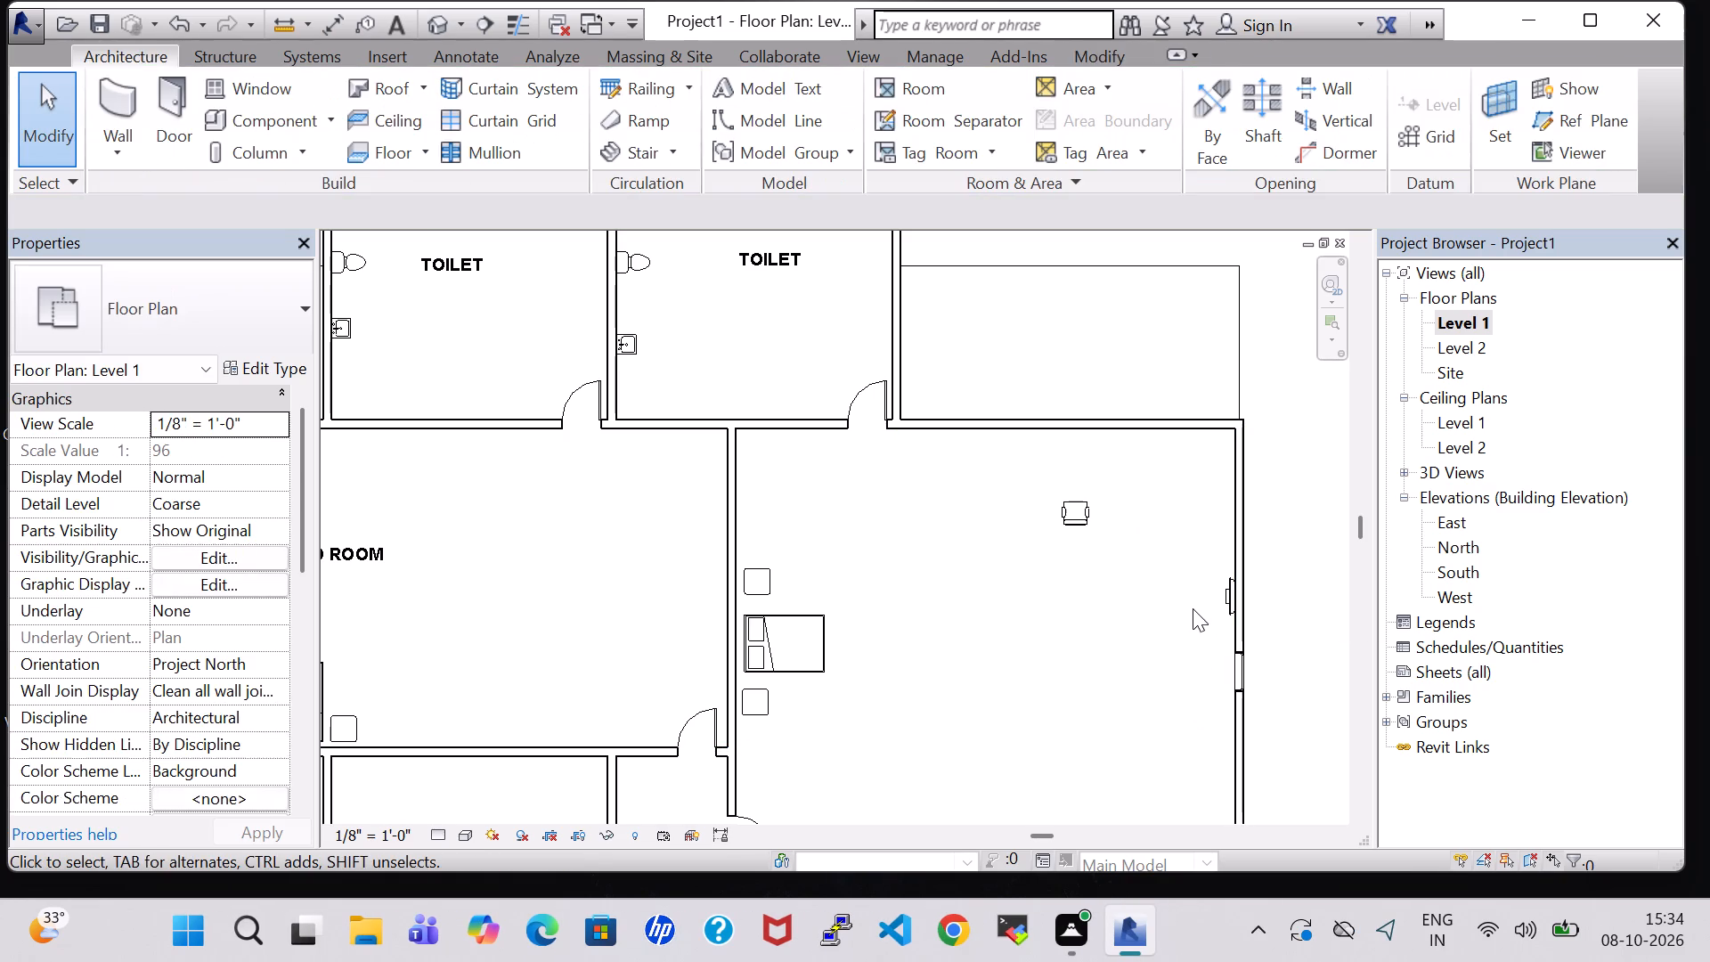
{"action": "left_click", "coordinate": [1224, 601]}
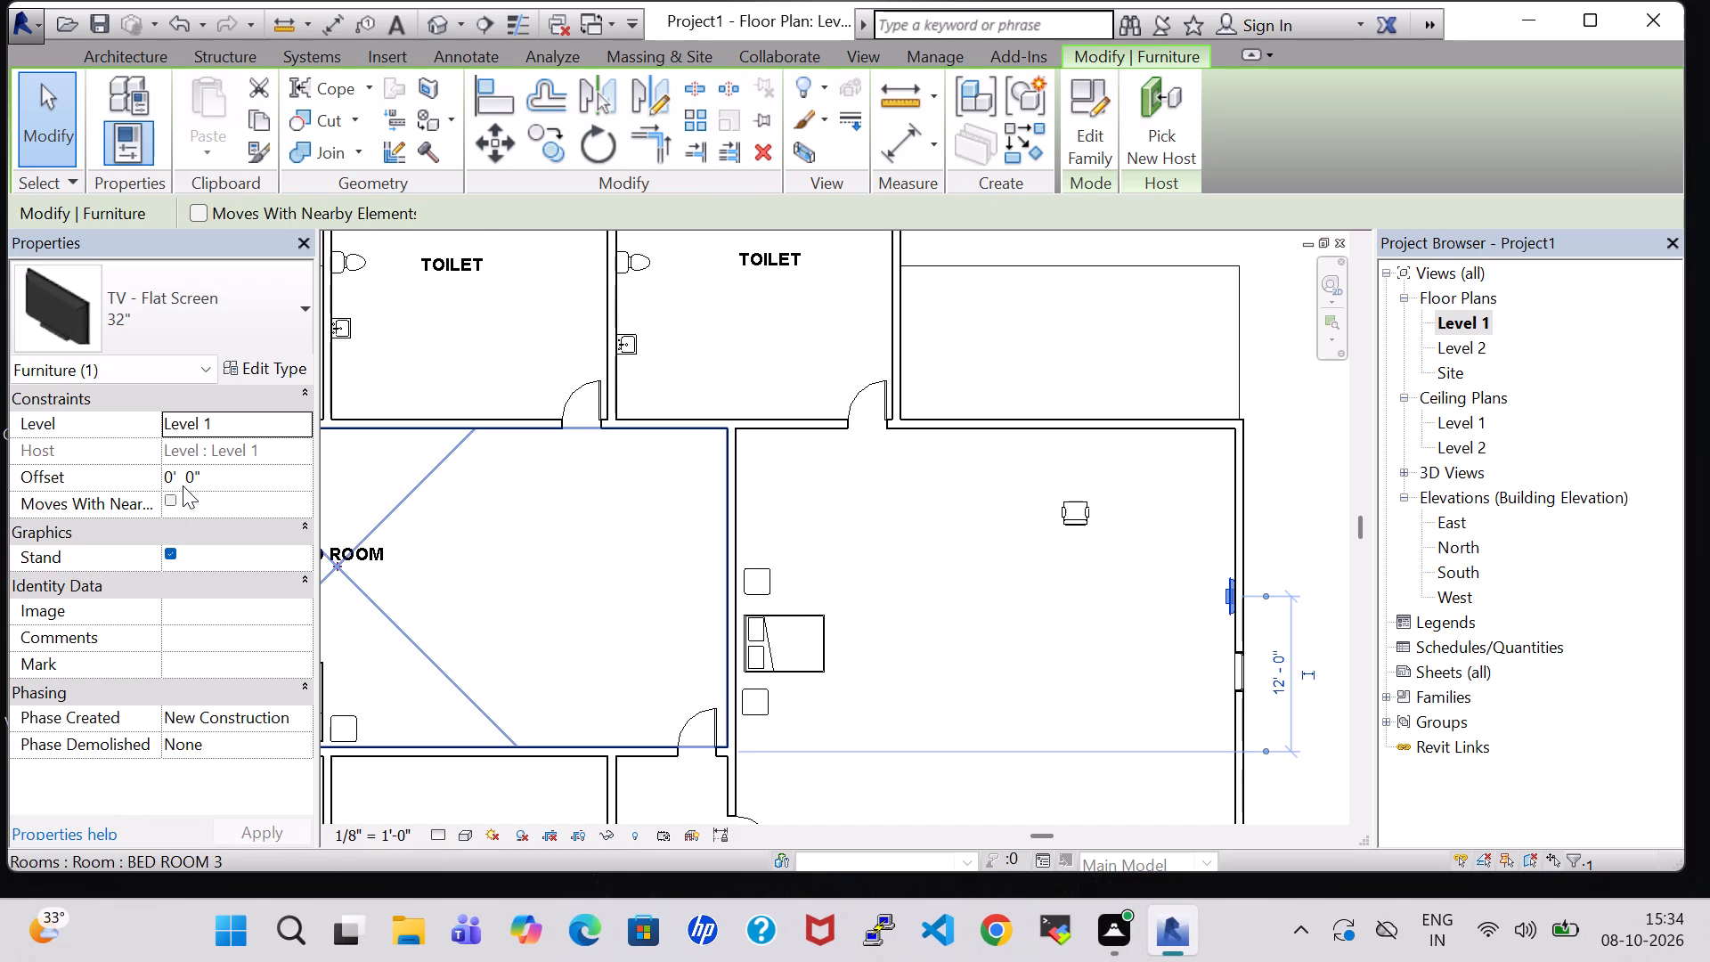
{"action": "left_click", "coordinate": [183, 485]}
{"action": "left_click", "coordinate": [176, 482]}
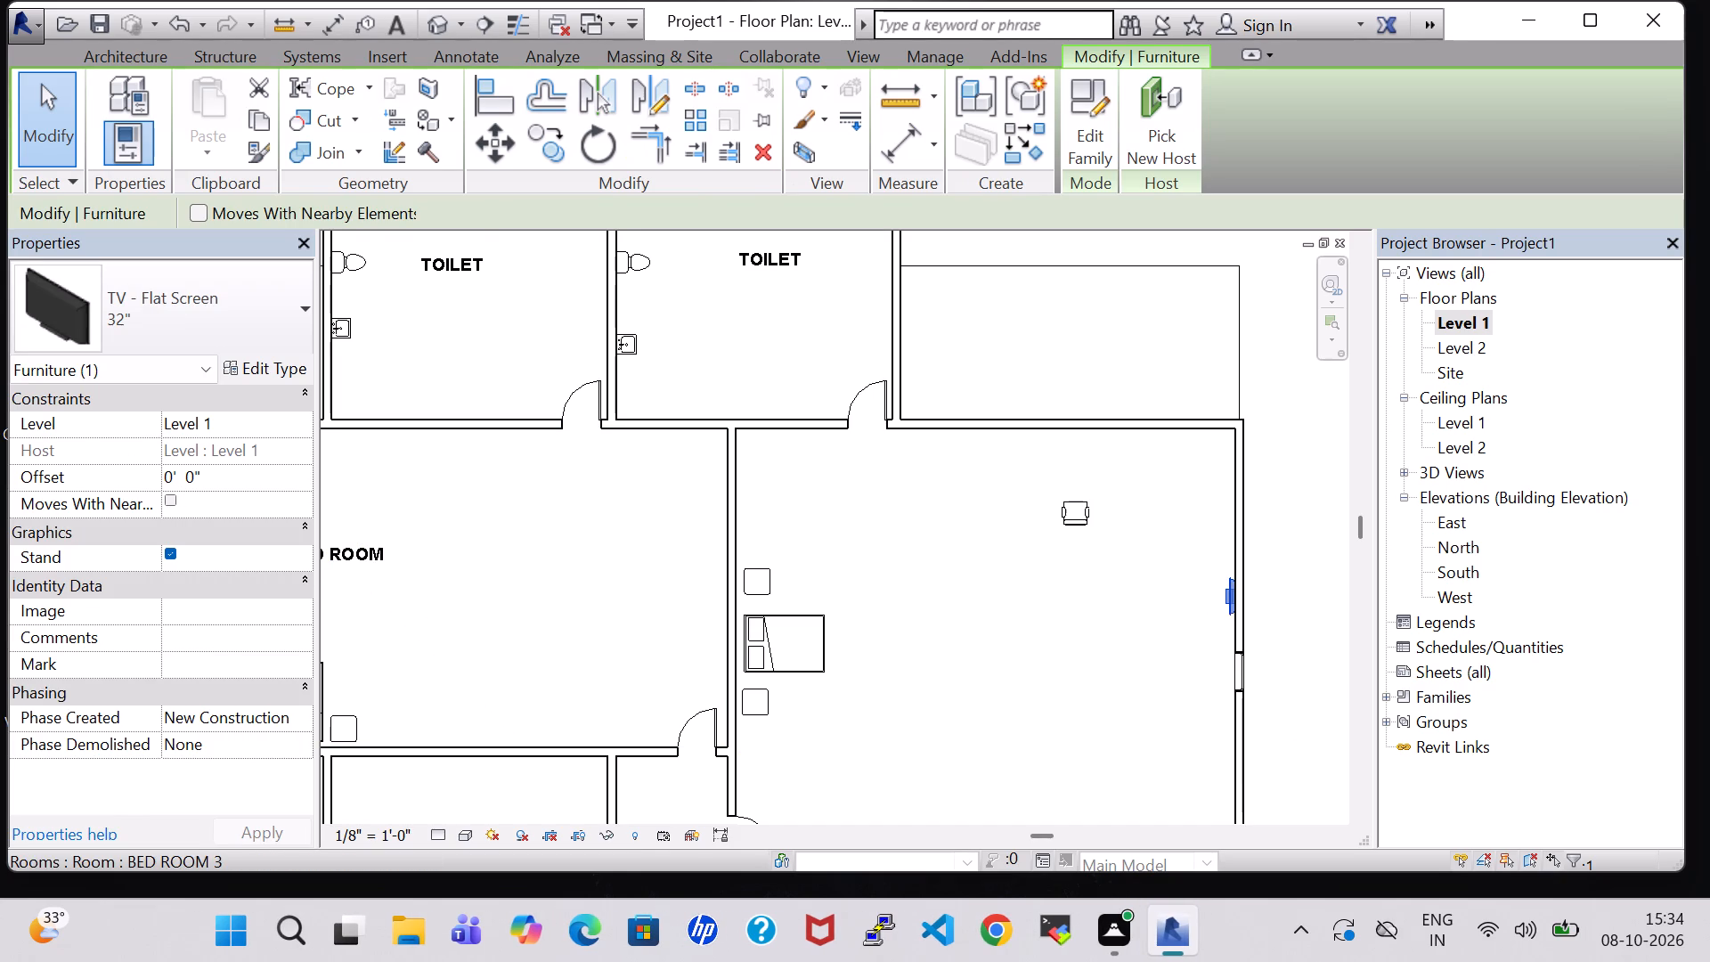
{"action": "left_click", "coordinate": [168, 477]}
{"action": "key", "text": "BackSpace"}
{"action": "key", "text": "3"}
{"action": "key", "text": "Return"}
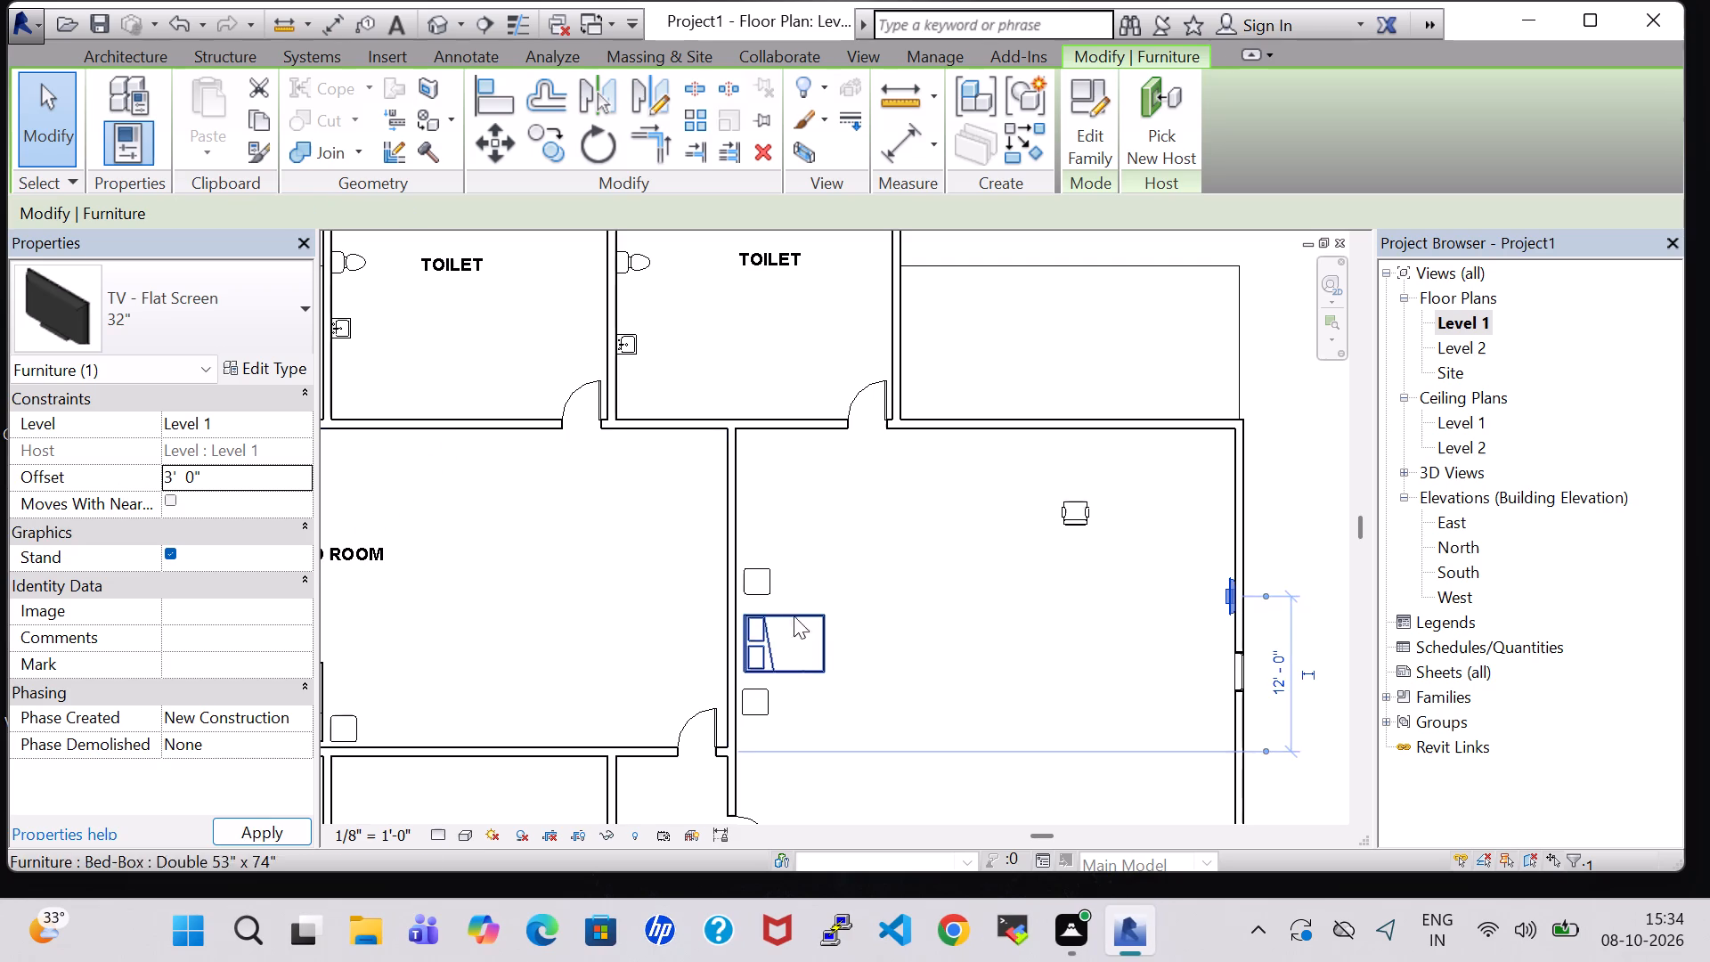
Nudge the northeast room's bed and its two end tables north by the same four increments each.
{"action": "left_click", "coordinate": [755, 561]}
{"action": "key", "text": "Up"}
{"action": "key", "text": "Up"}
{"action": "key", "text": "Up"}
{"action": "key", "text": "Up"}
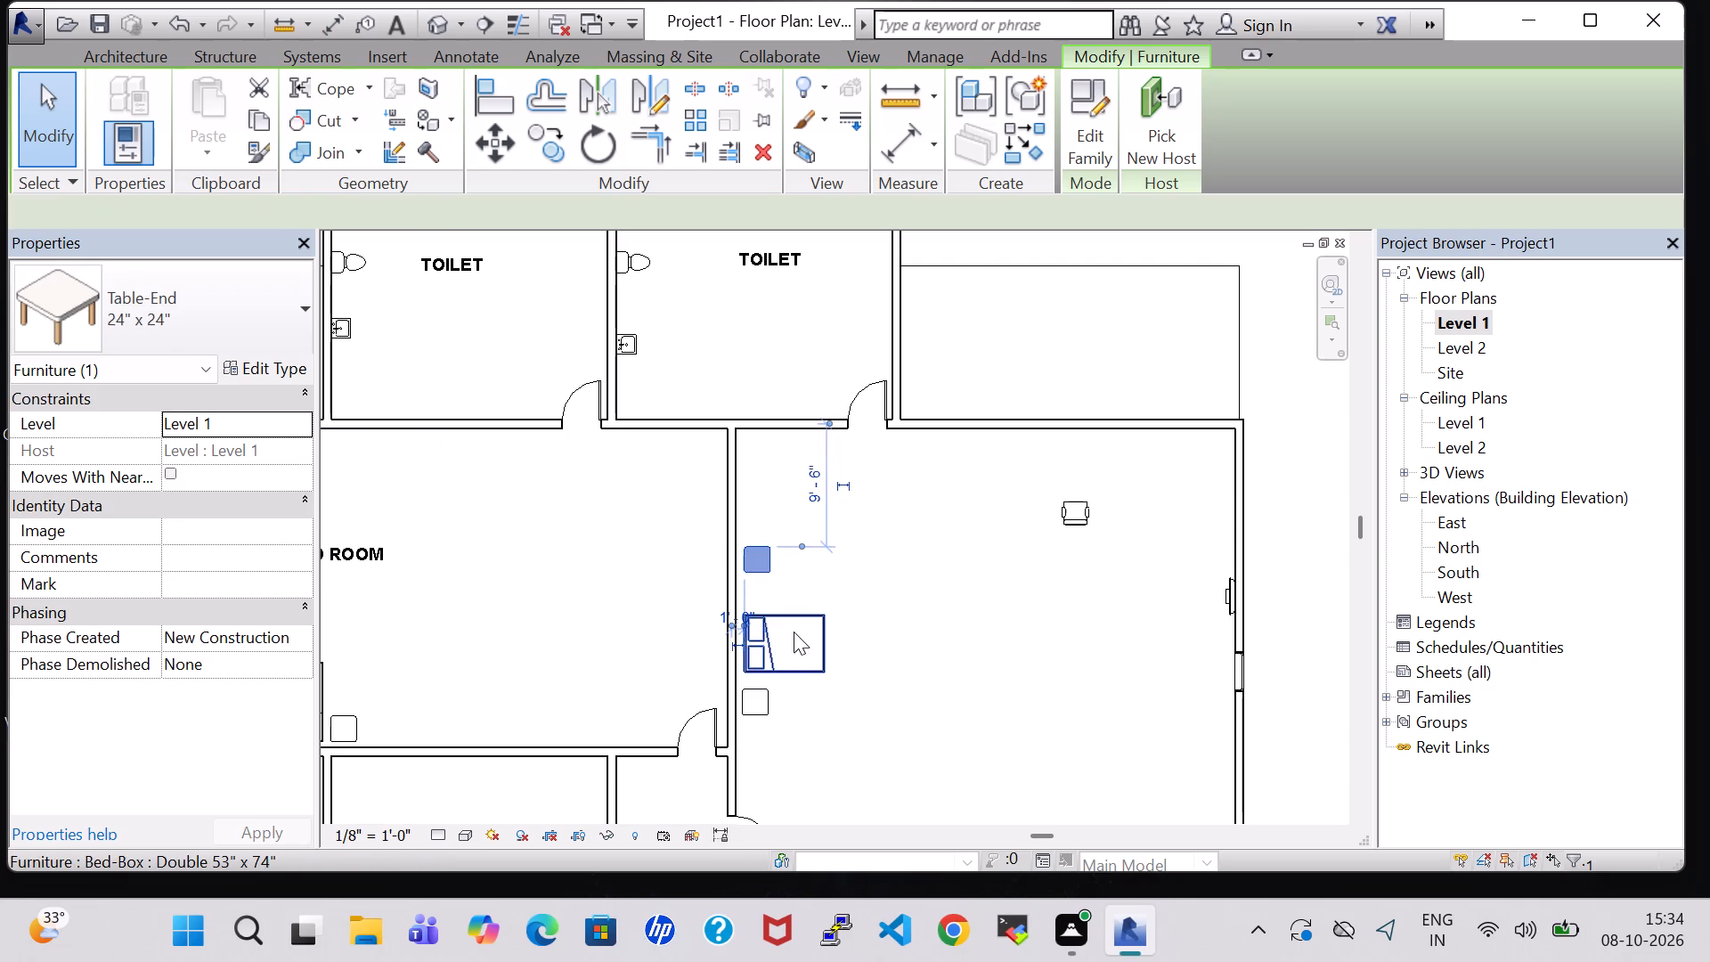
{"action": "left_click", "coordinate": [794, 632]}
{"action": "key", "text": "Up"}
{"action": "key", "text": "Up"}
{"action": "key", "text": "Up"}
{"action": "key", "text": "Up"}
{"action": "left_click", "coordinate": [753, 692]}
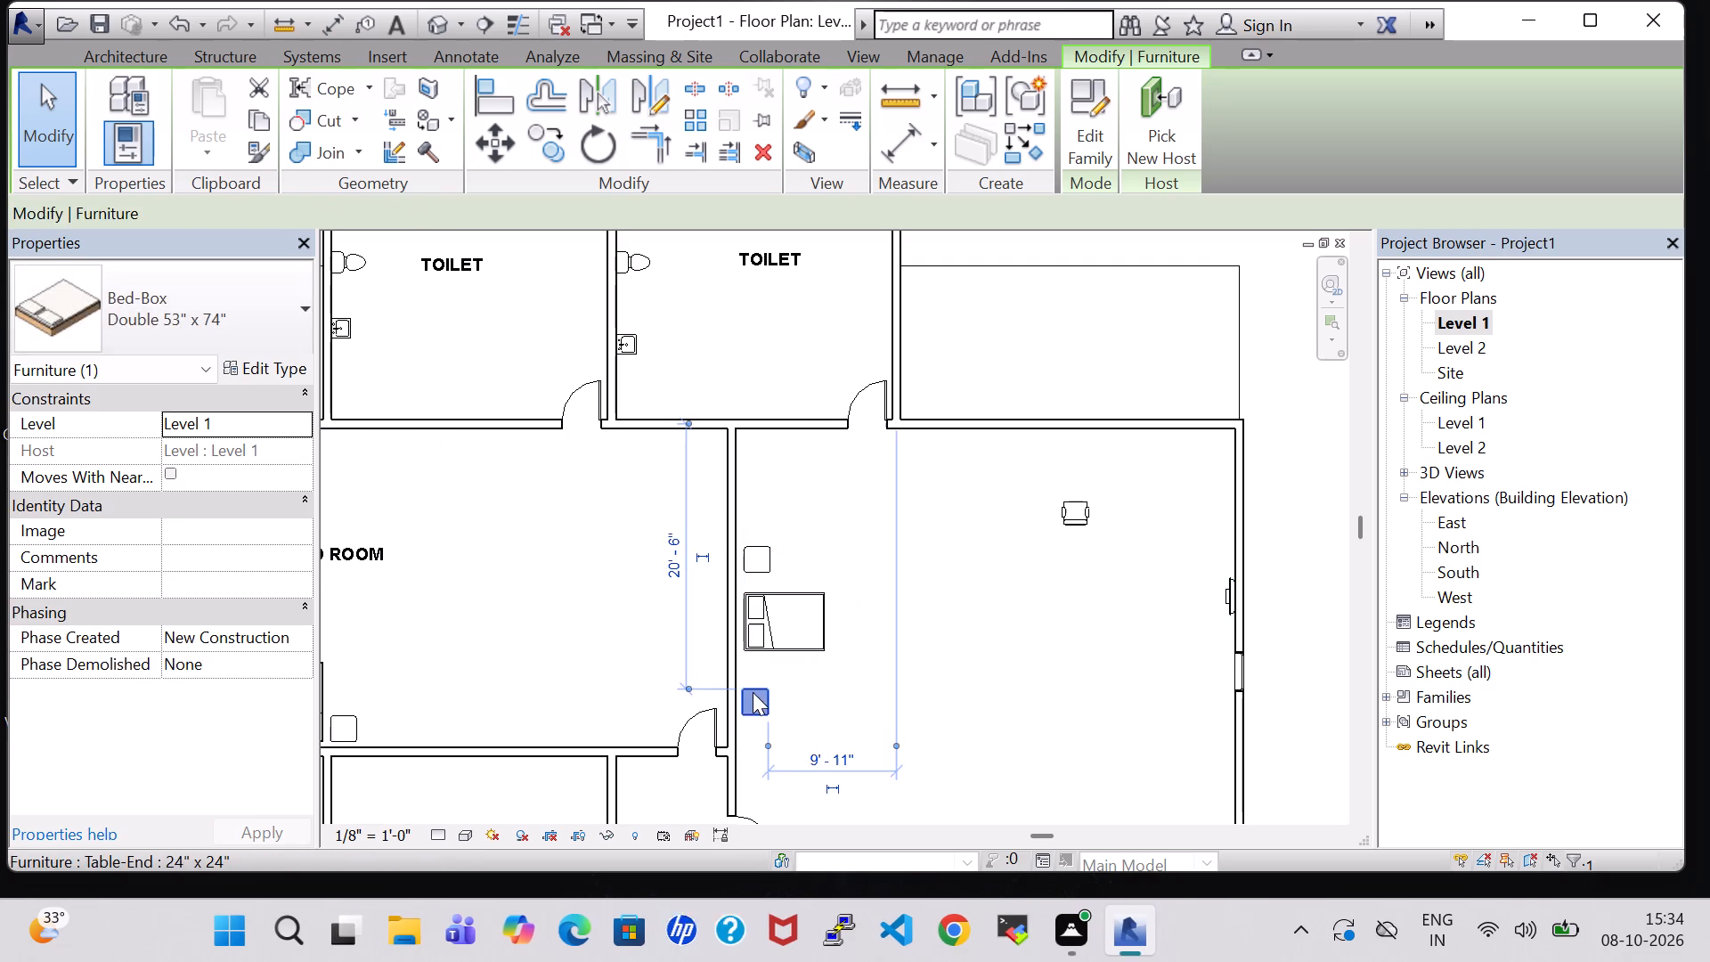
{"action": "key", "text": "Up"}
{"action": "key", "text": "Up"}
{"action": "key", "text": "Up"}
{"action": "key", "text": "Up"}
{"action": "left_click", "coordinate": [1082, 597]}
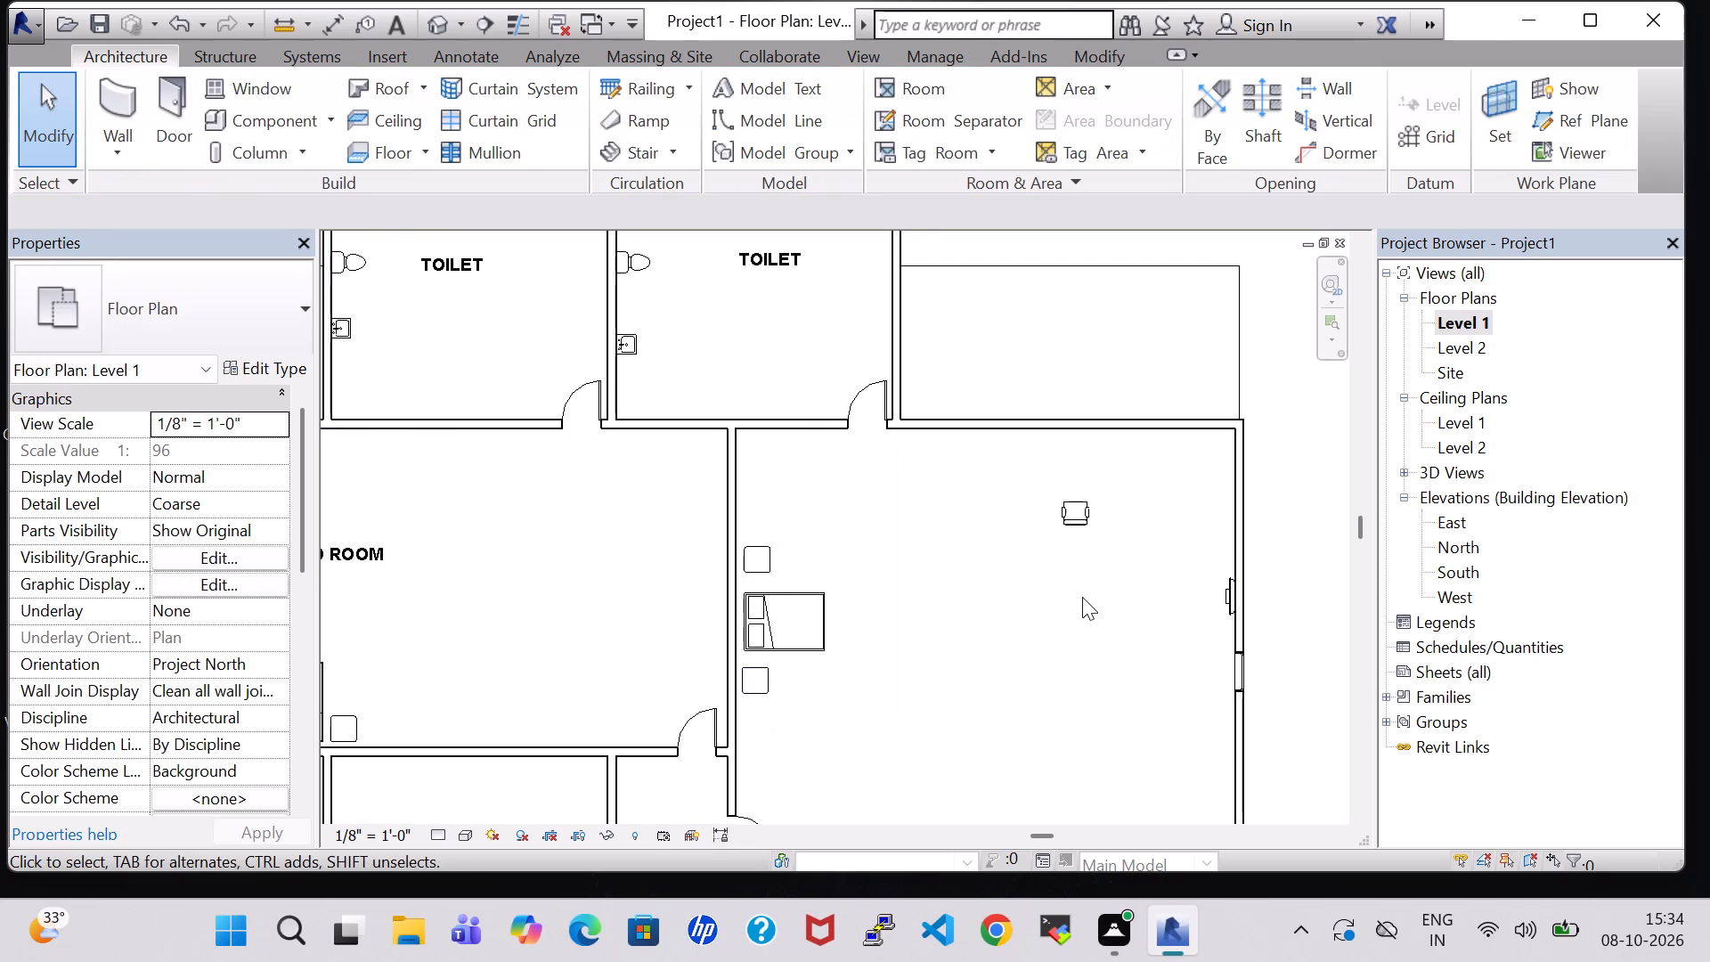
Place a tagged room in the middle of the large northeast room and name it BED ROOM.
{"action": "scroll", "coordinate": [1082, 597], "scroll_direction": "down", "scroll_amount": 4}
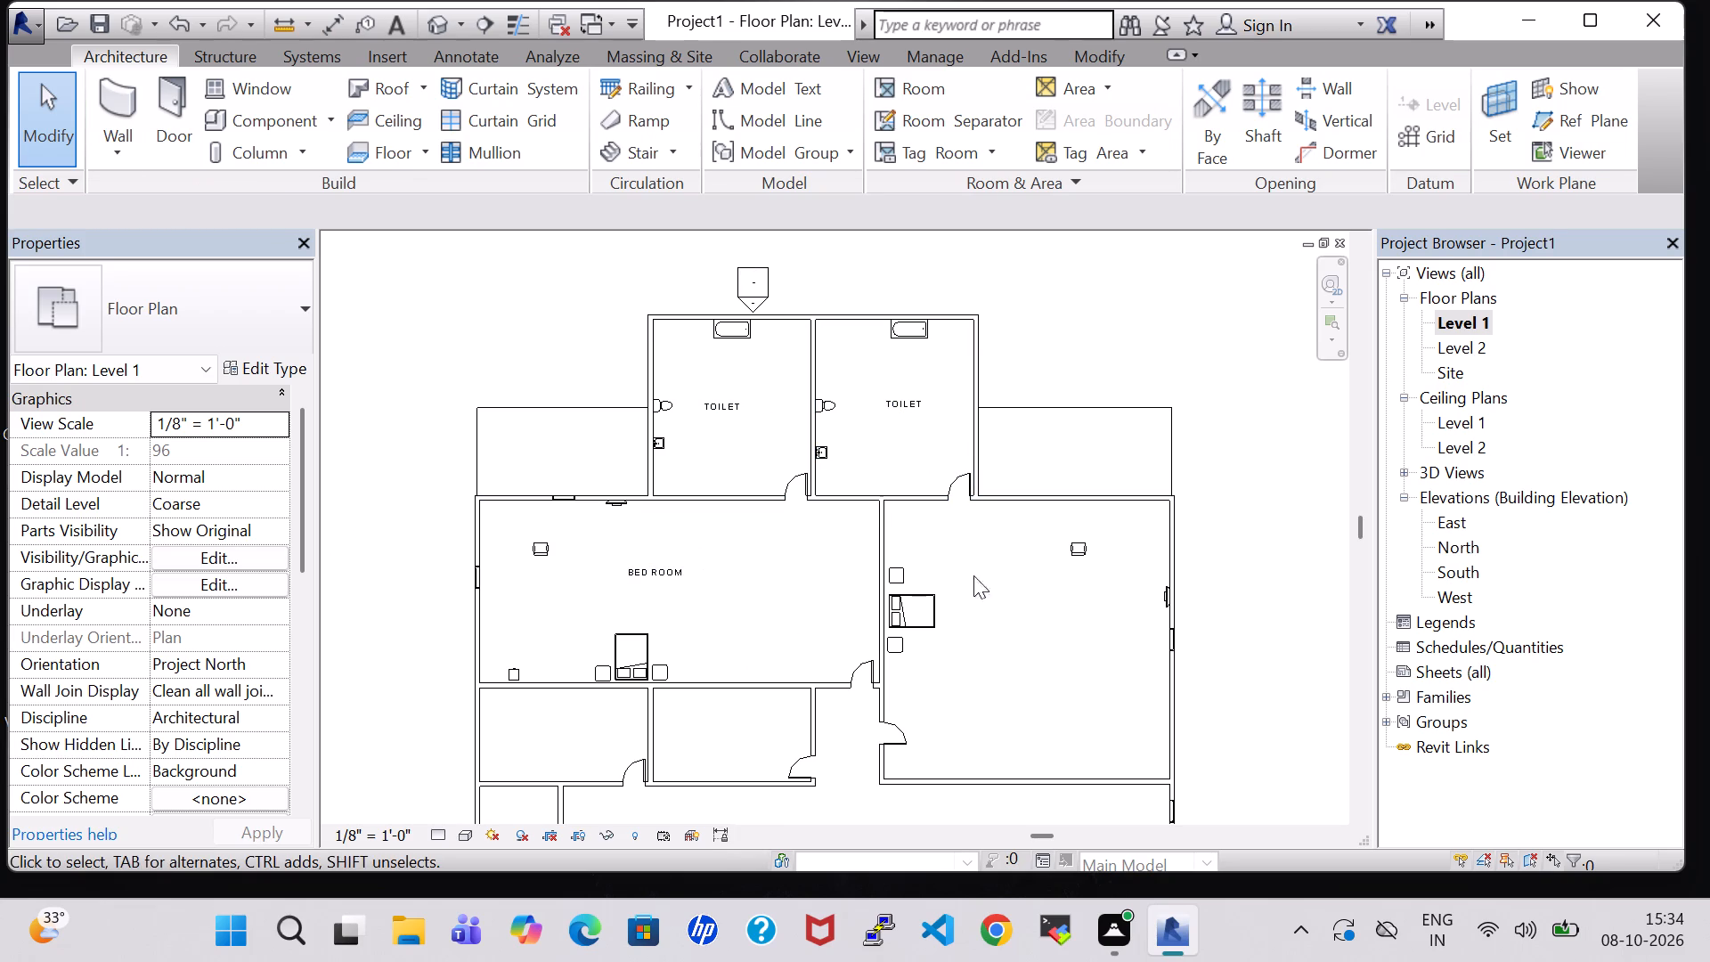
{"action": "left_click", "coordinate": [919, 94]}
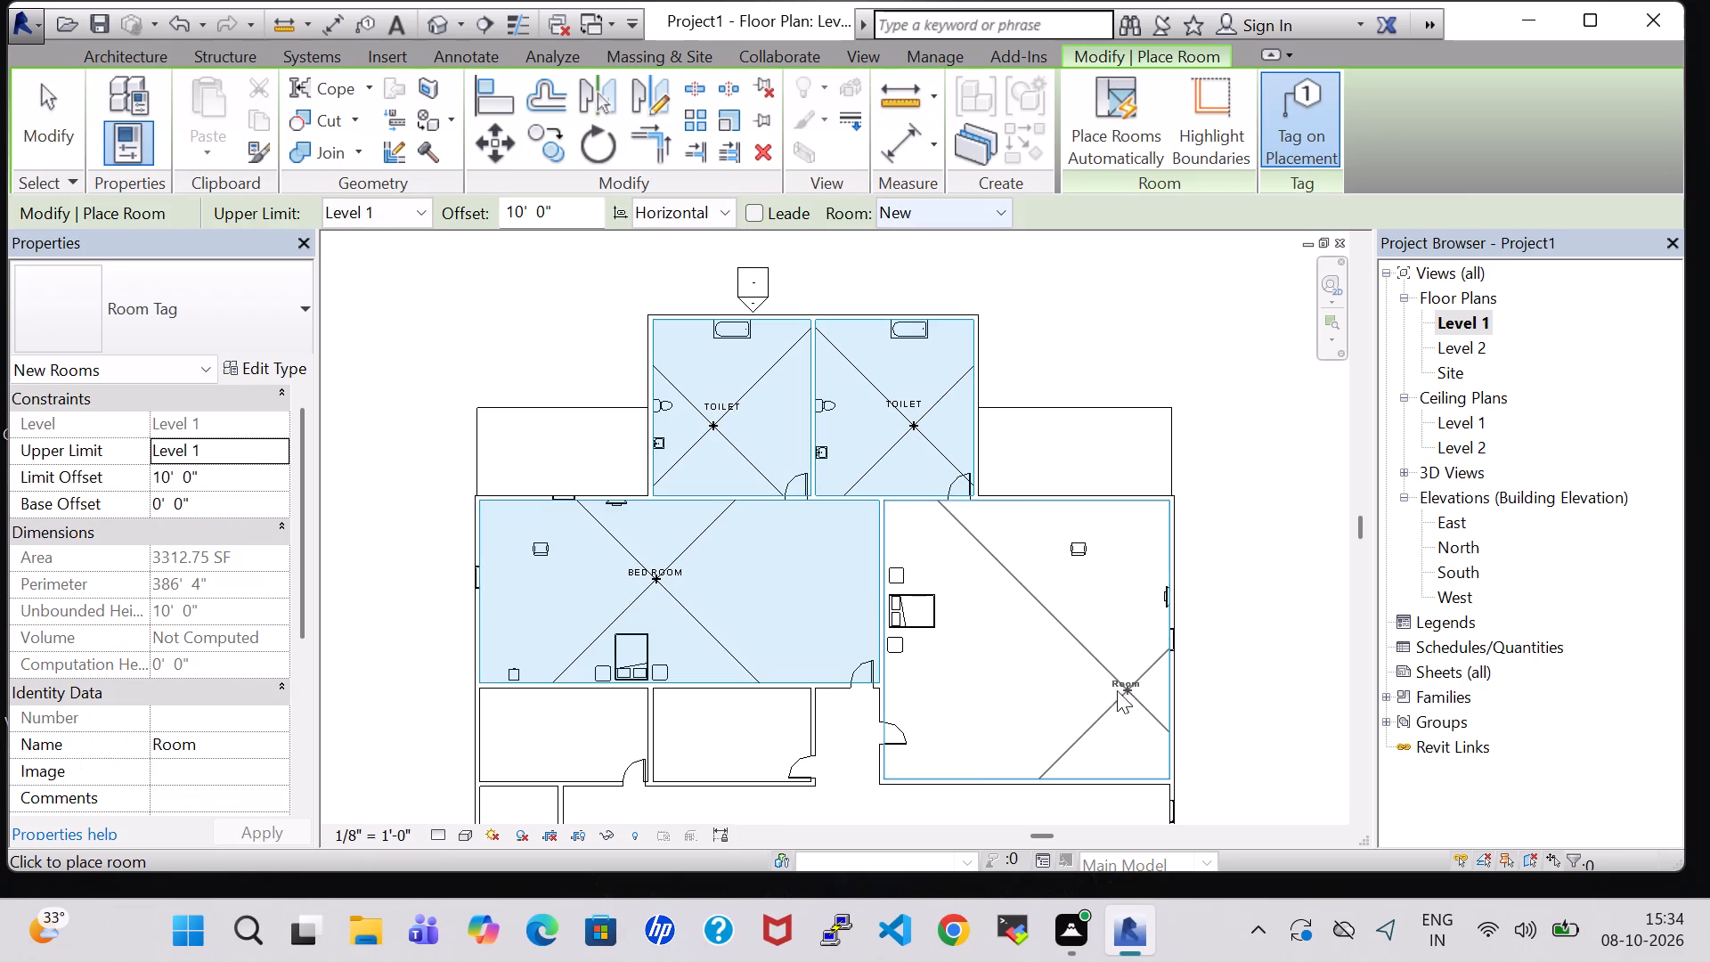
{"action": "left_click", "coordinate": [1032, 644]}
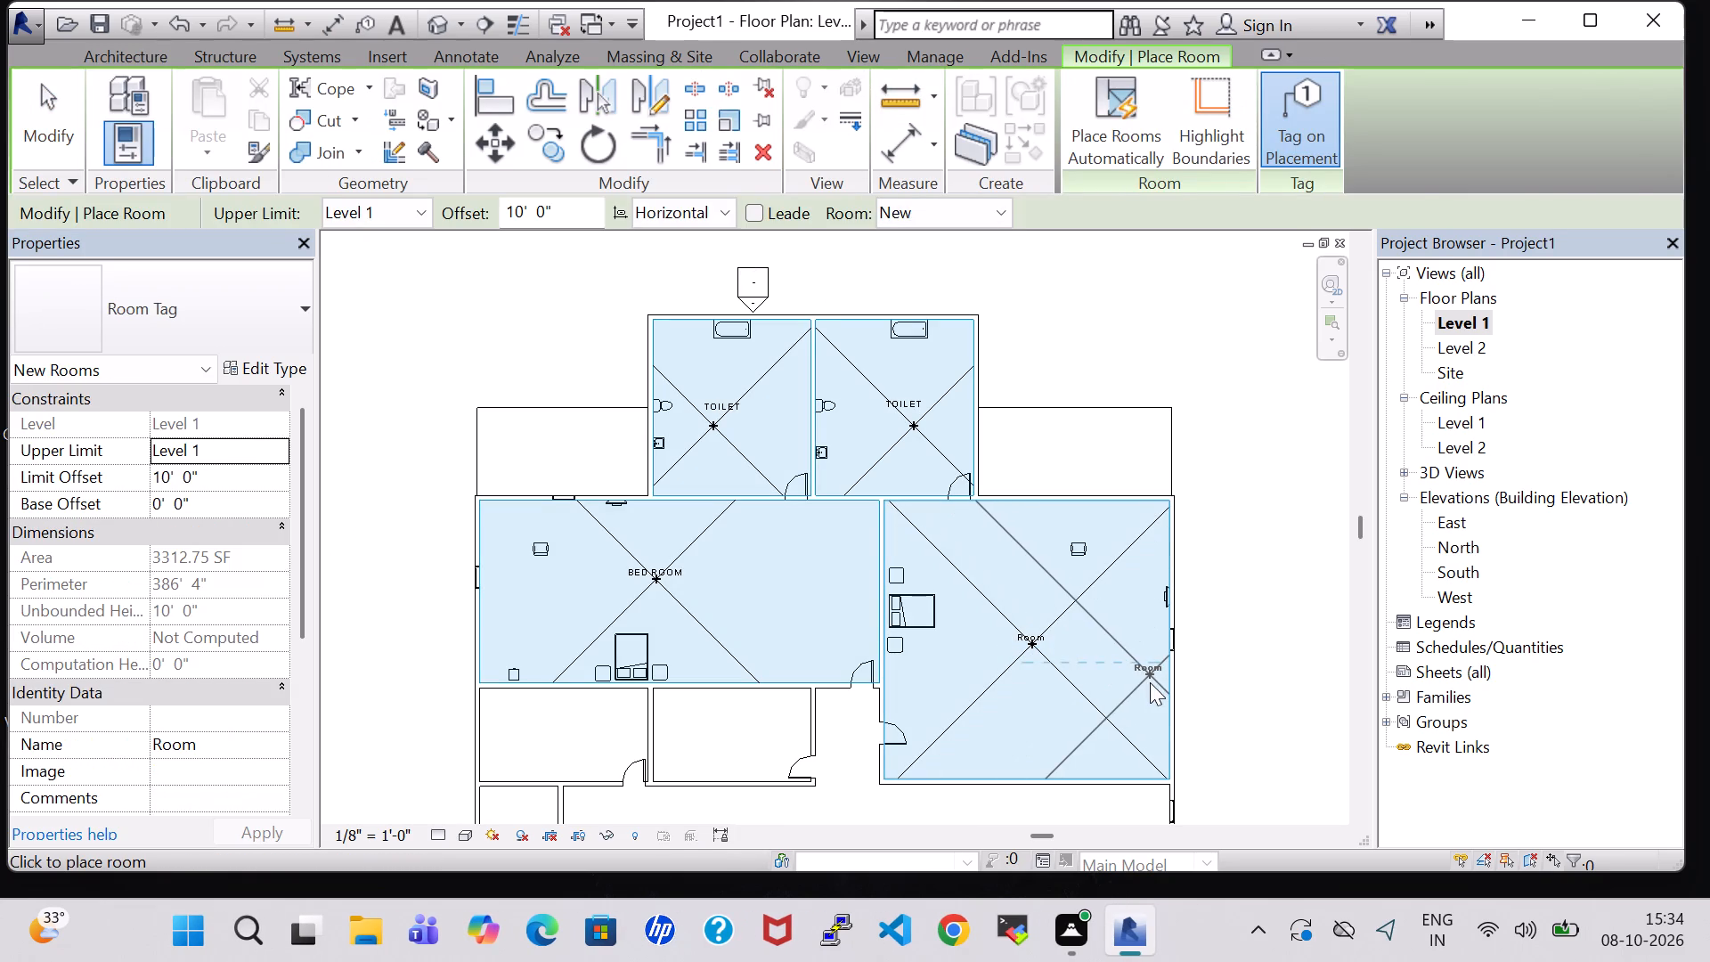
{"action": "key", "text": "Escape"}
{"action": "left_click", "coordinate": [1016, 636]}
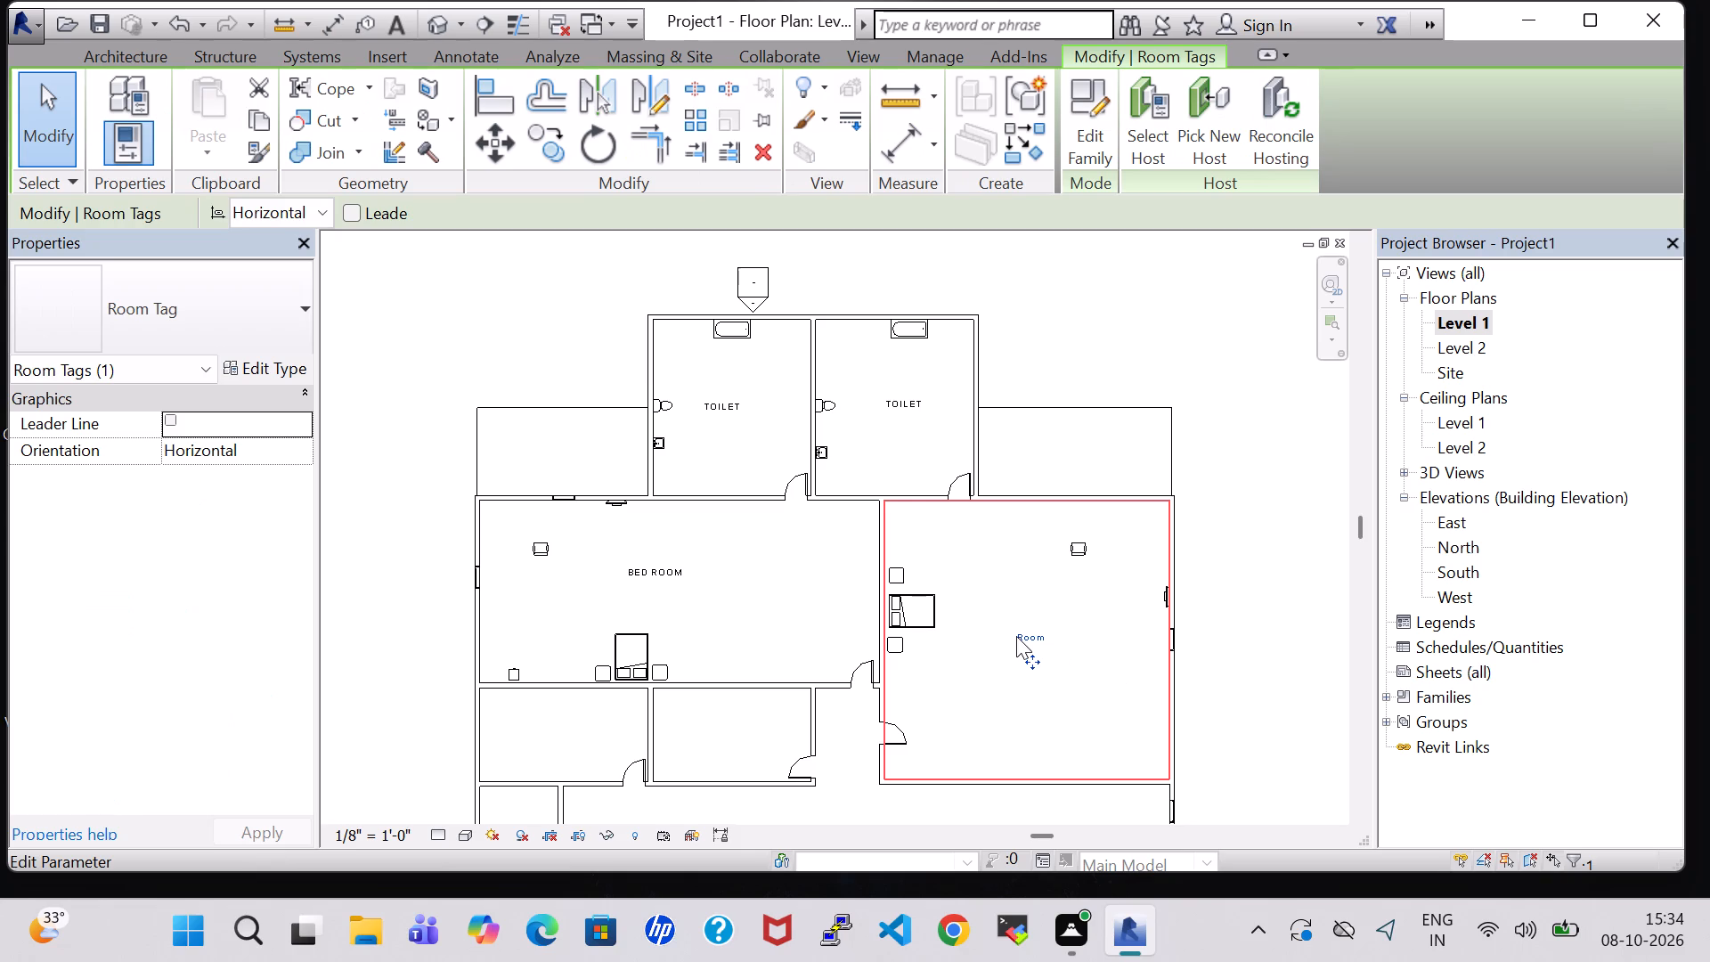
{"action": "left_click", "coordinate": [1016, 636]}
{"action": "key", "text": "BackSpace"}
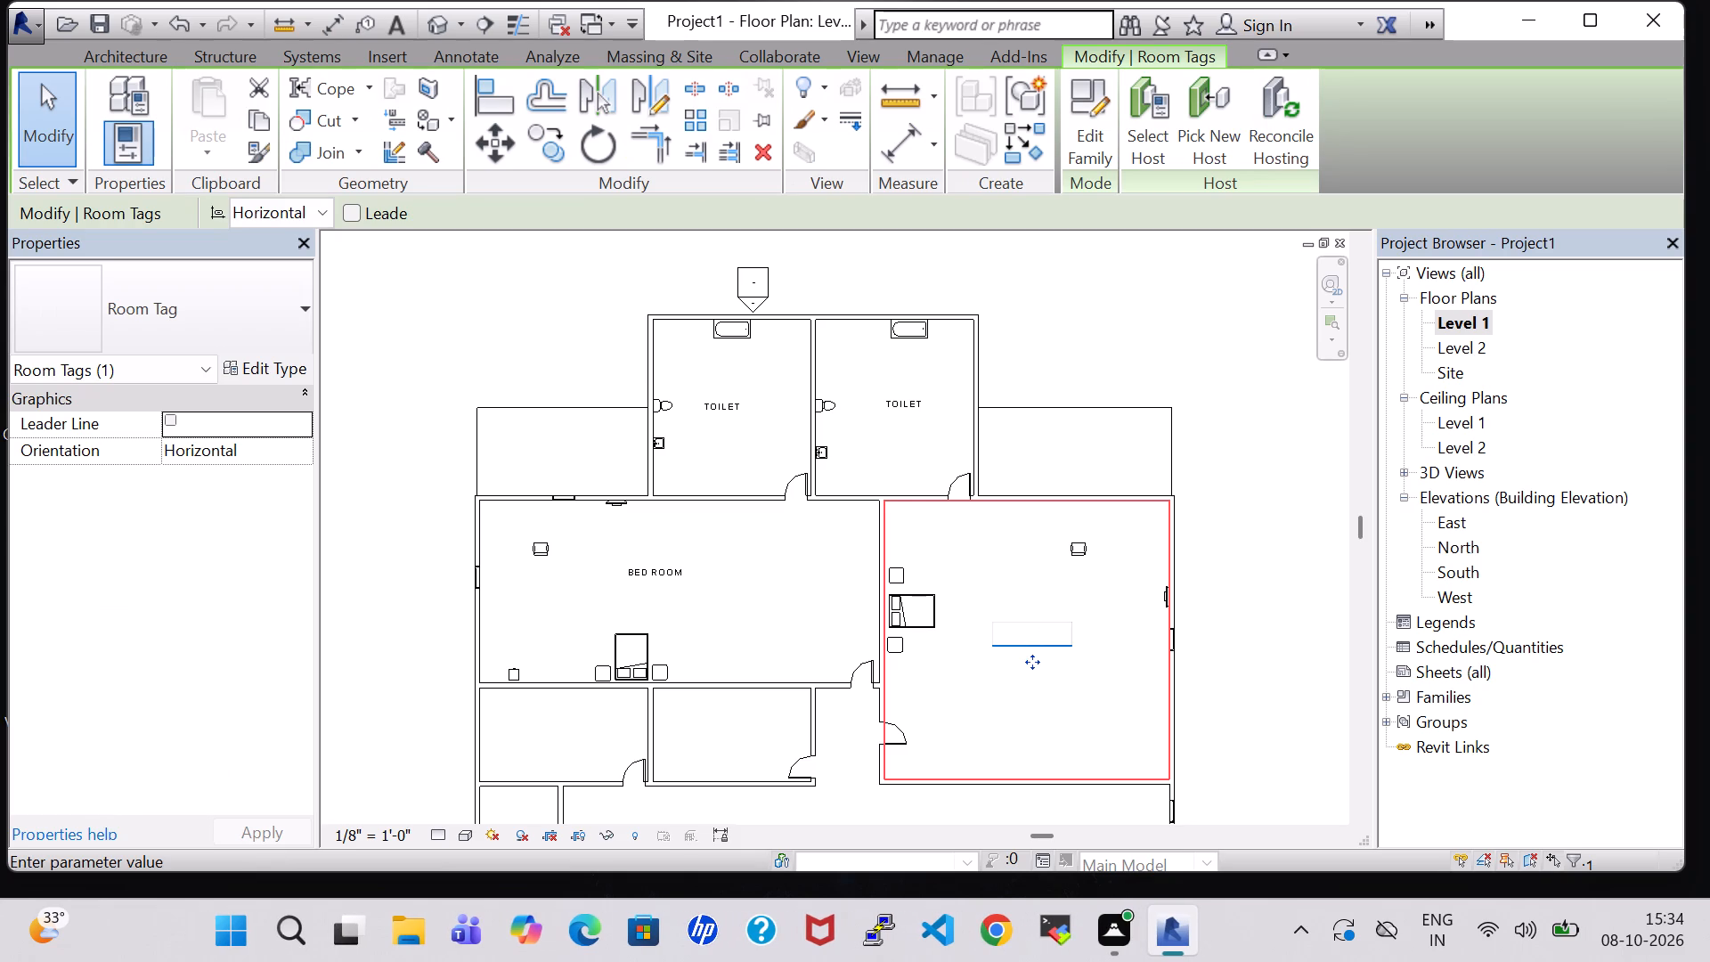
{"action": "type", "text": "BED ROOM"}
{"action": "key", "text": "Return"}
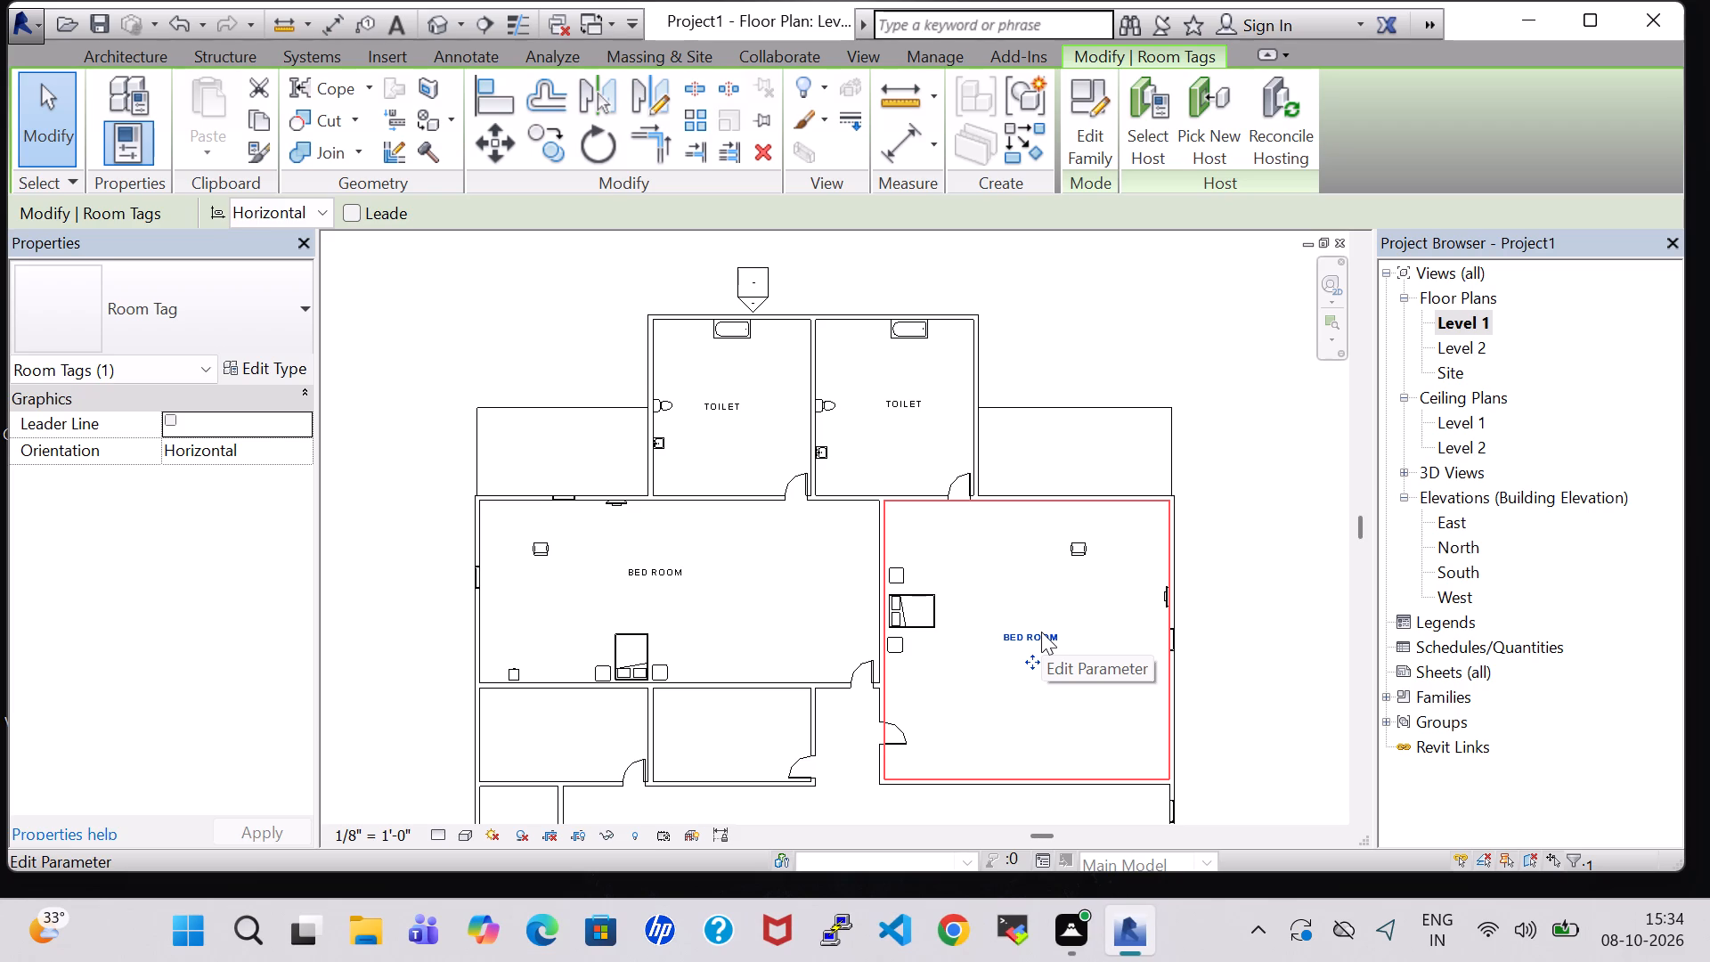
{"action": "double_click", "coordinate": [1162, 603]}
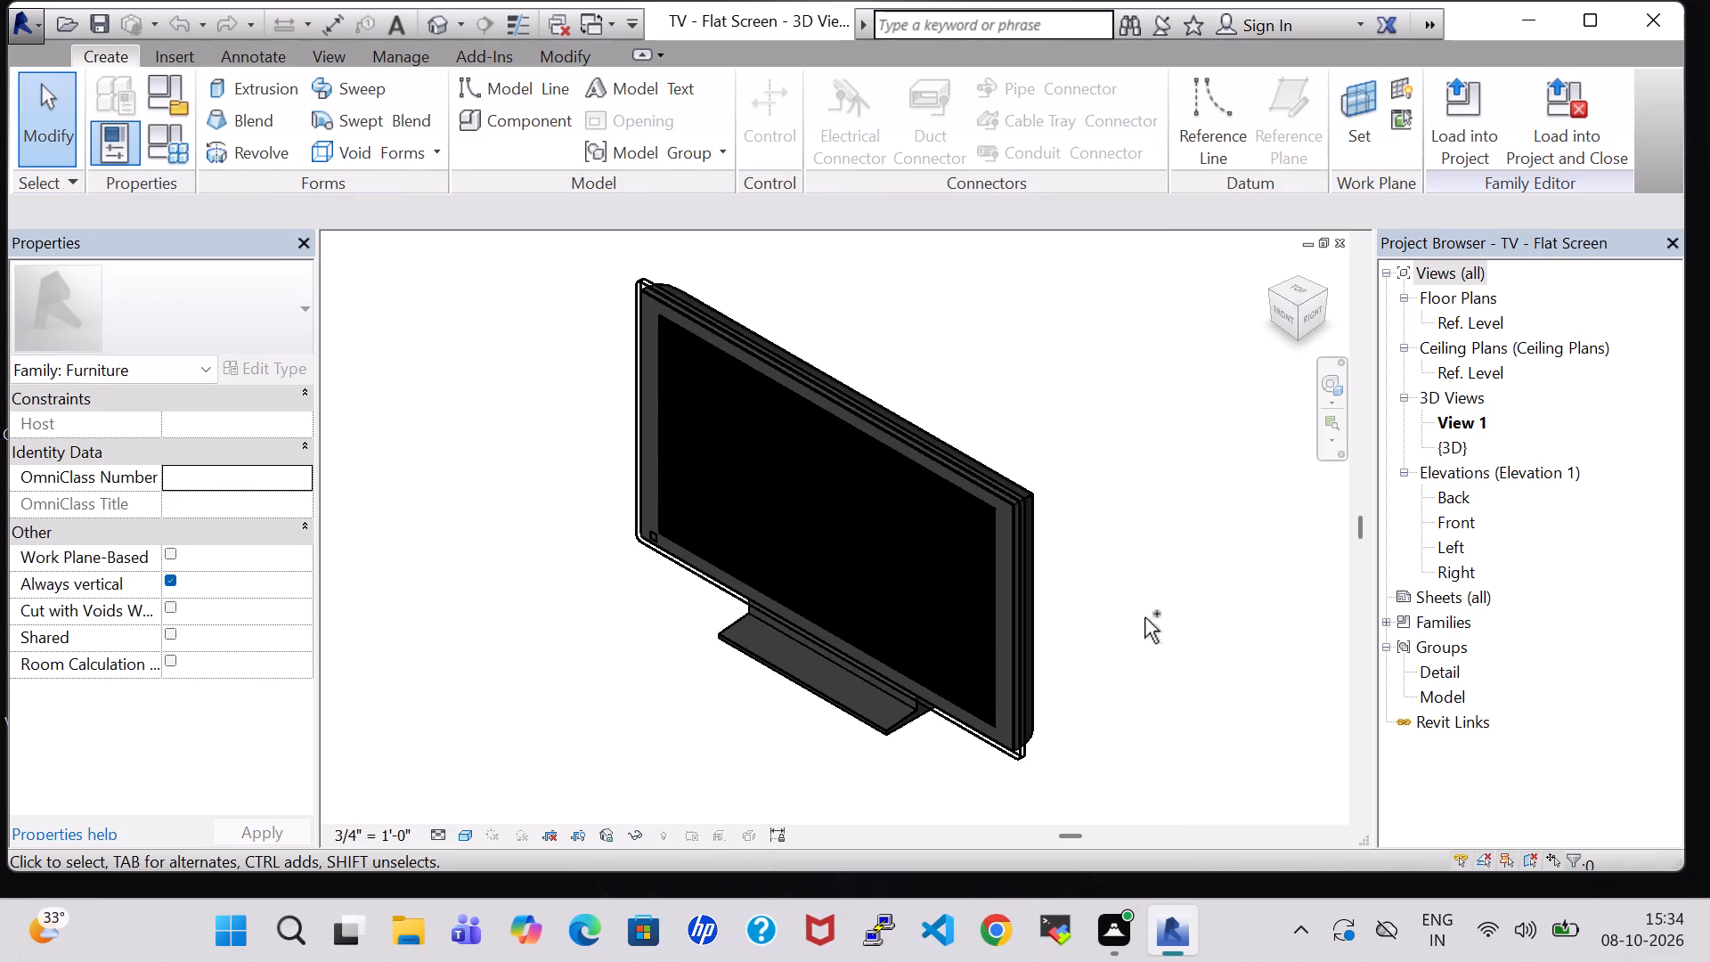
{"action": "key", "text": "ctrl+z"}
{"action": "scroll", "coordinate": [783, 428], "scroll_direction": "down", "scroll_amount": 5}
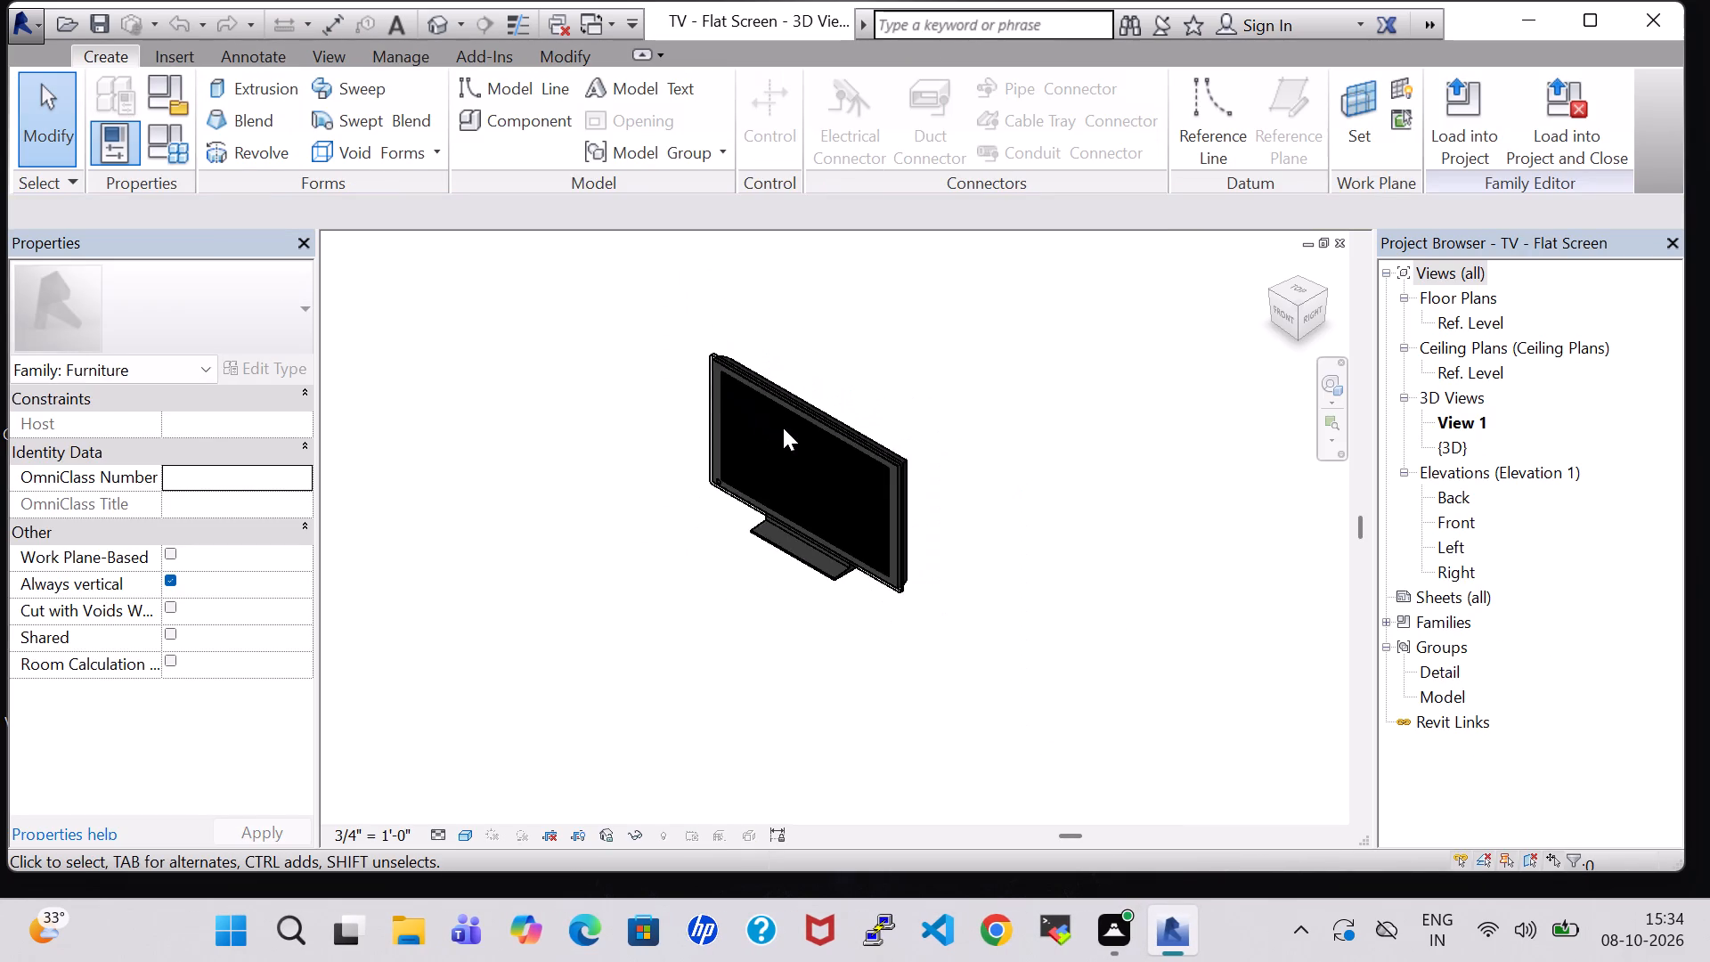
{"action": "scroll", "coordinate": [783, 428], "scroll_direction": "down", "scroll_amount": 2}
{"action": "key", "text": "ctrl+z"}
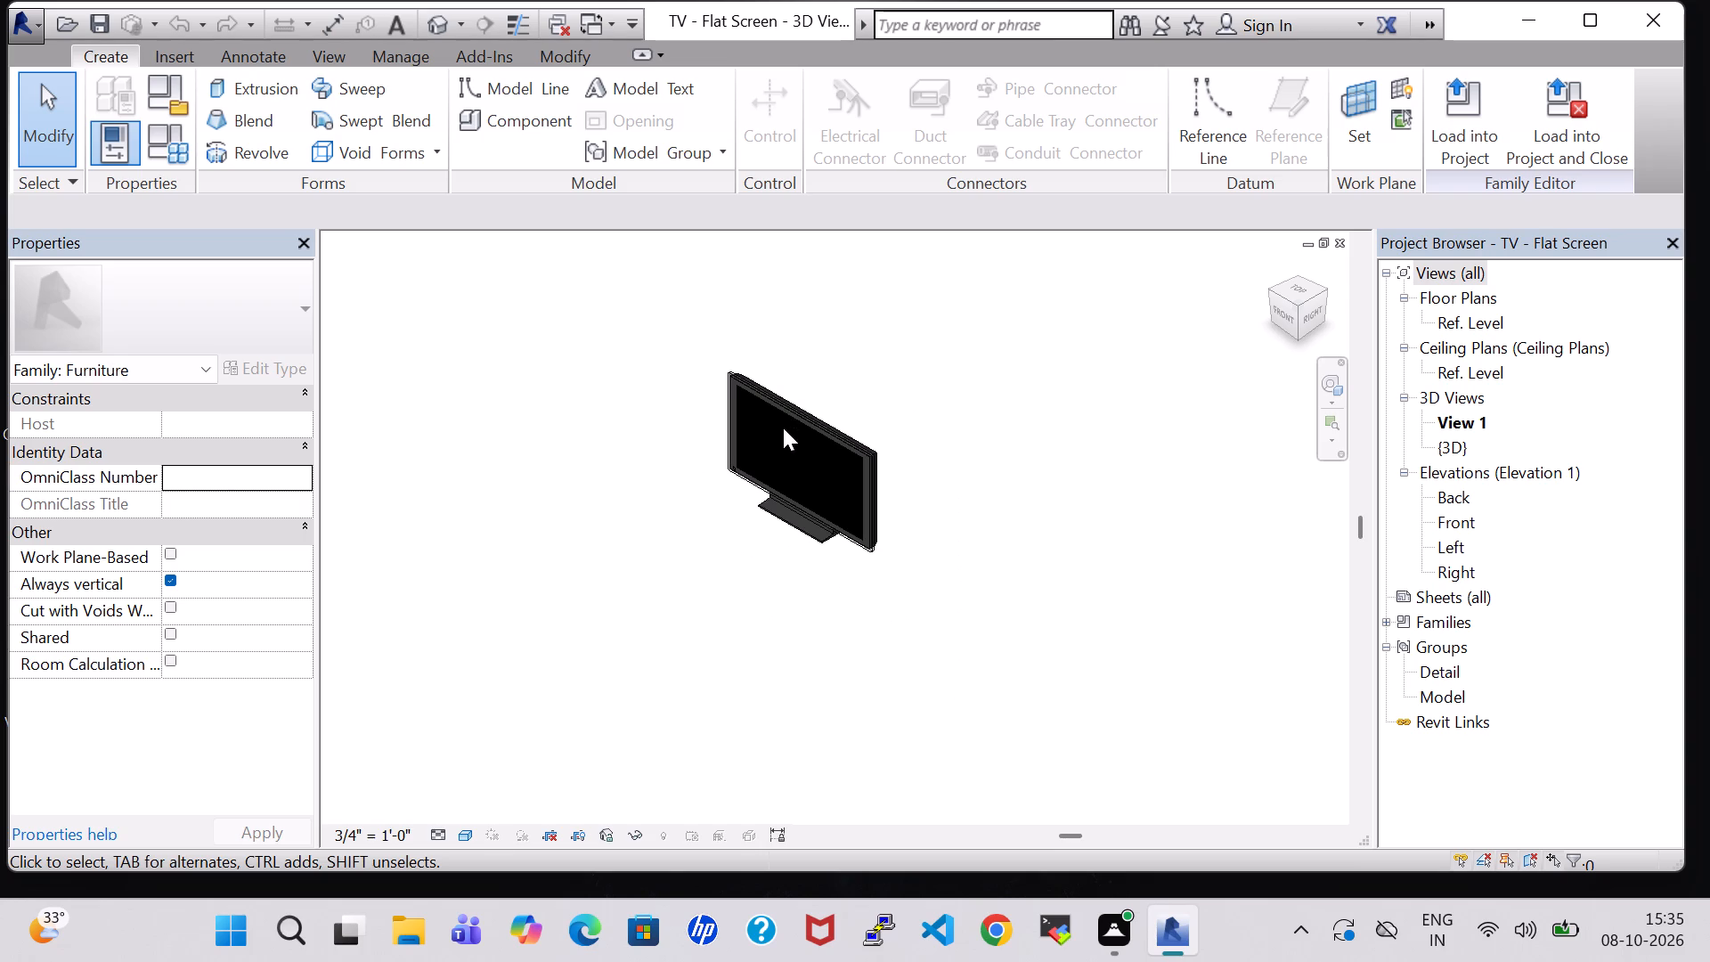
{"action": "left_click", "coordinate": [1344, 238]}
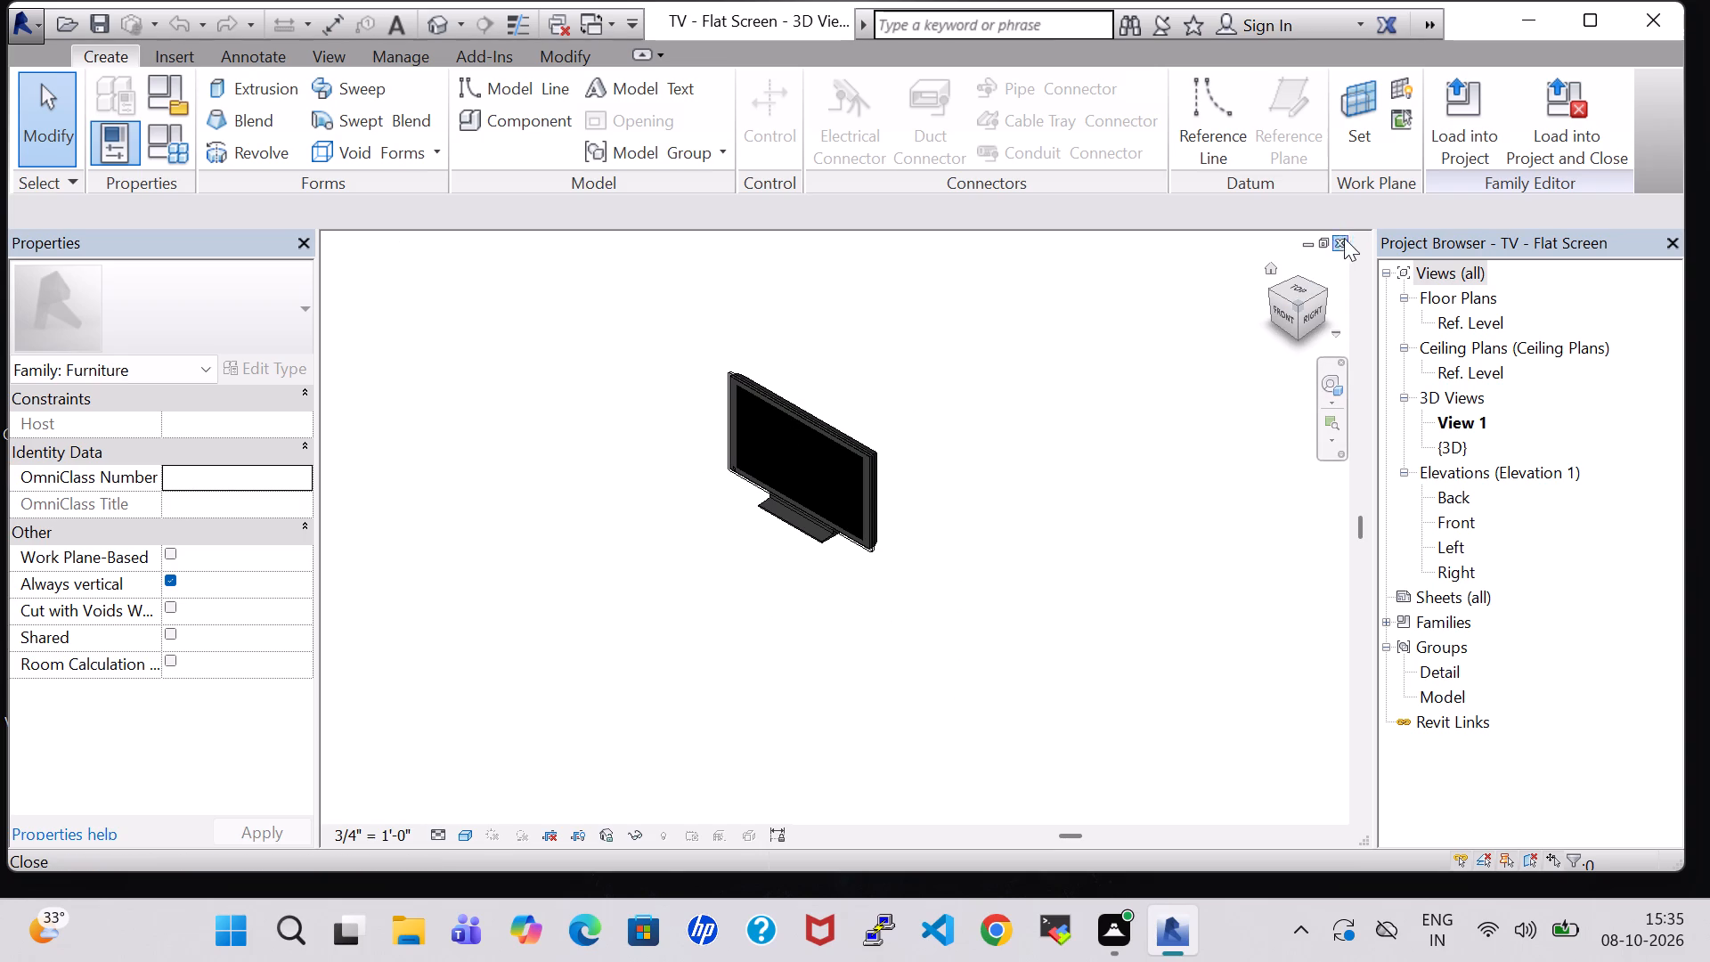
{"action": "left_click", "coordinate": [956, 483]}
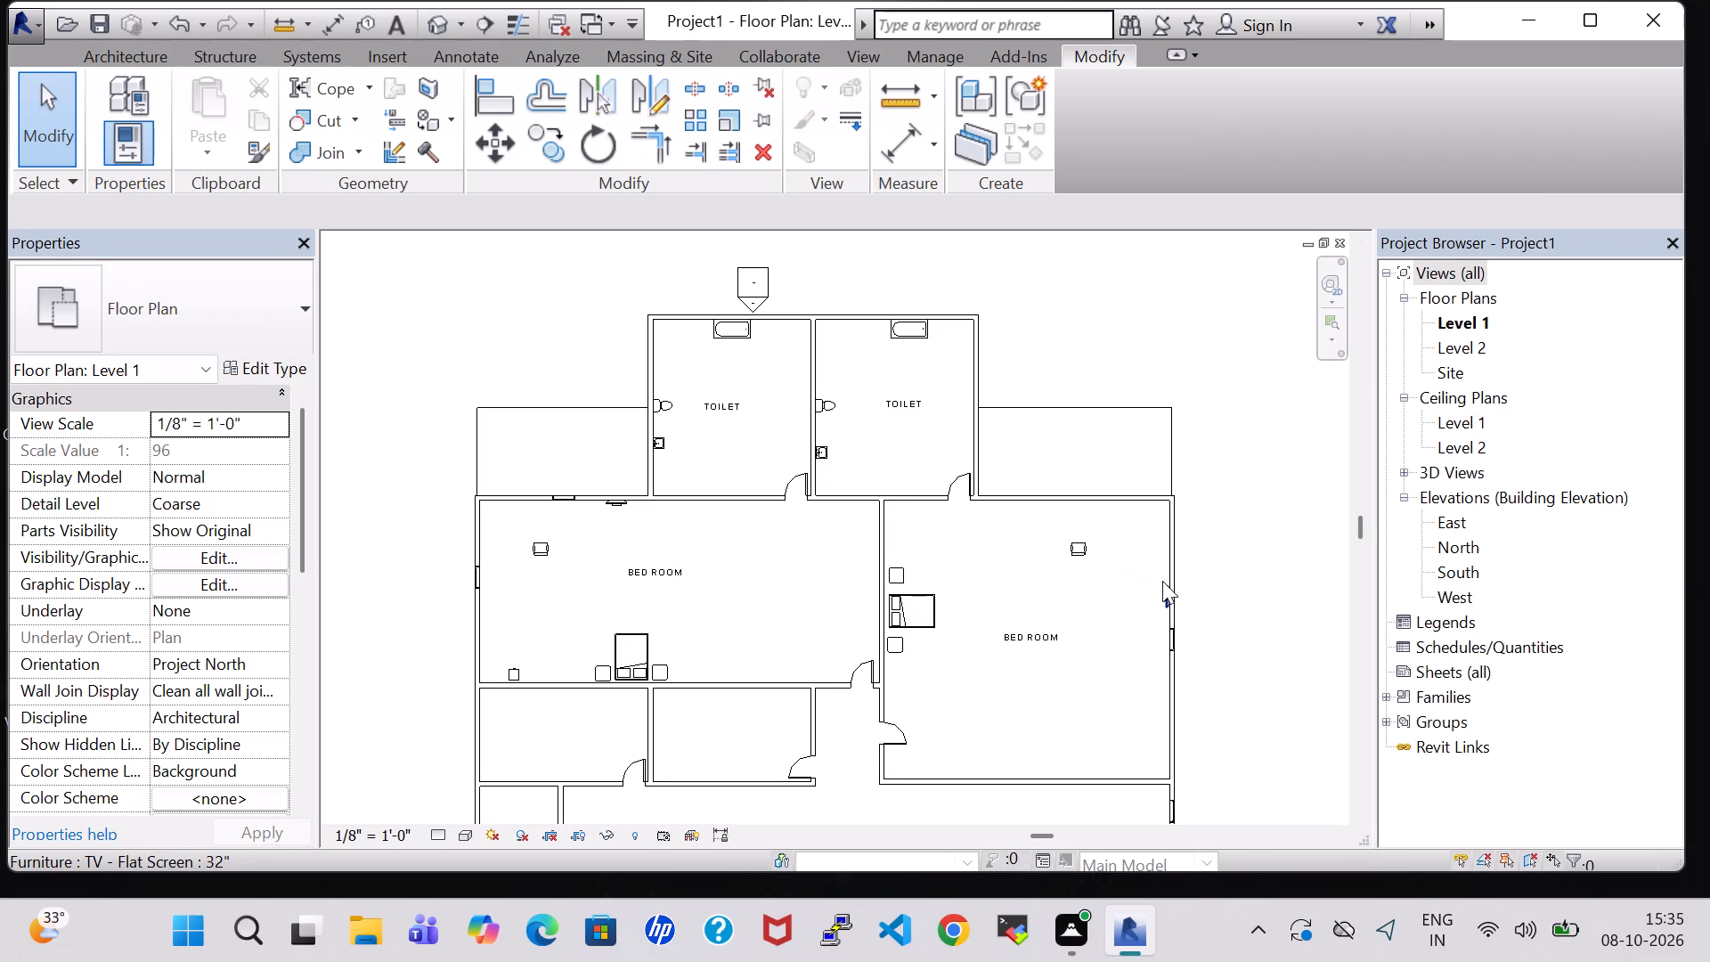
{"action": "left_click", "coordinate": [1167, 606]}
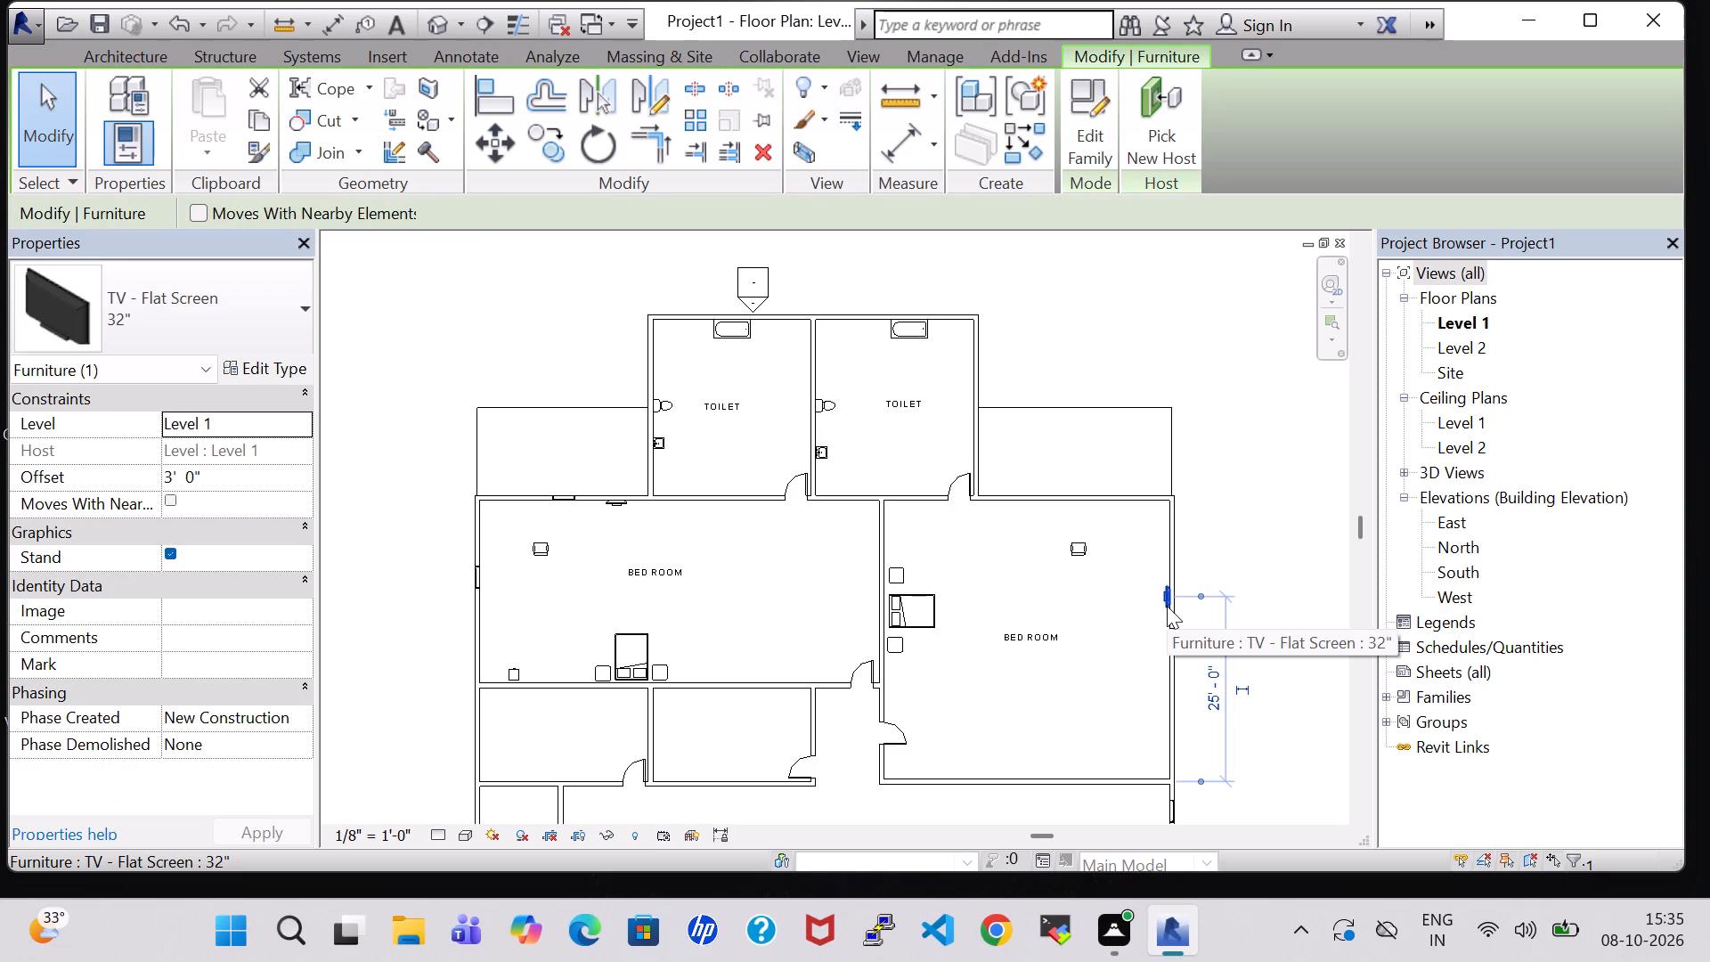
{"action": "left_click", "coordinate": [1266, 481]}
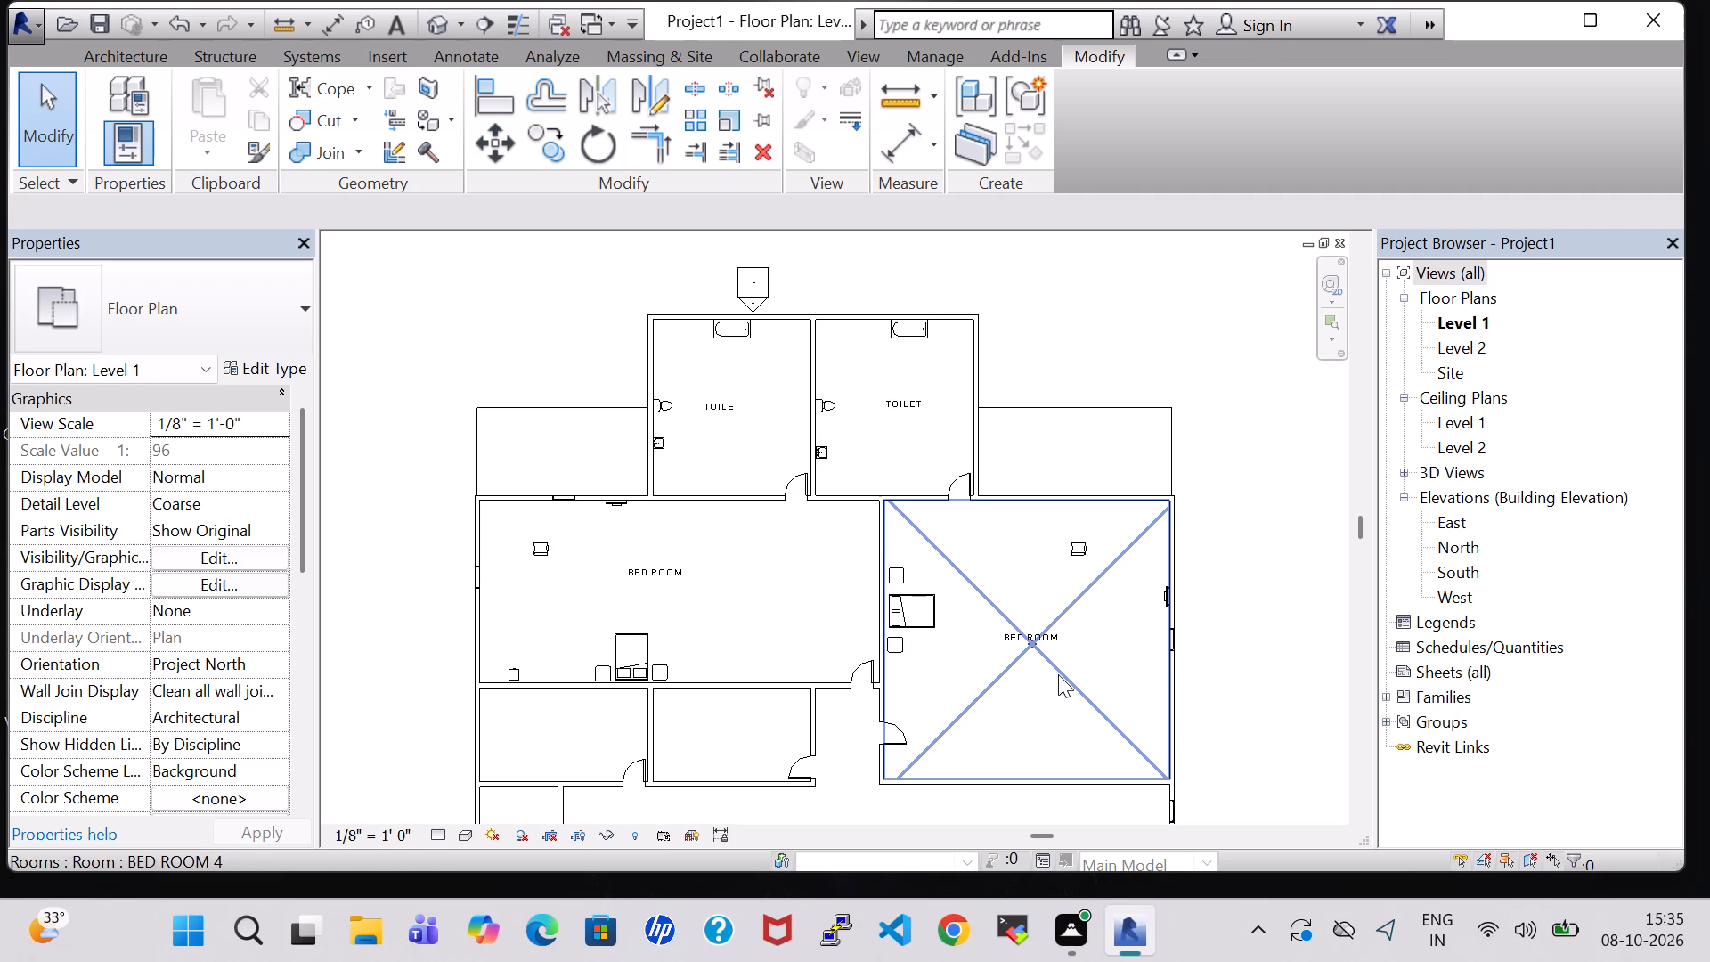
Place a matching Toilet-Domestic-3D against the north wall of the small room south of the west bedroom, near its northwest corner.
{"action": "middle_click_drag", "start_coordinate": [1191, 625], "coordinate": [1198, 547]}
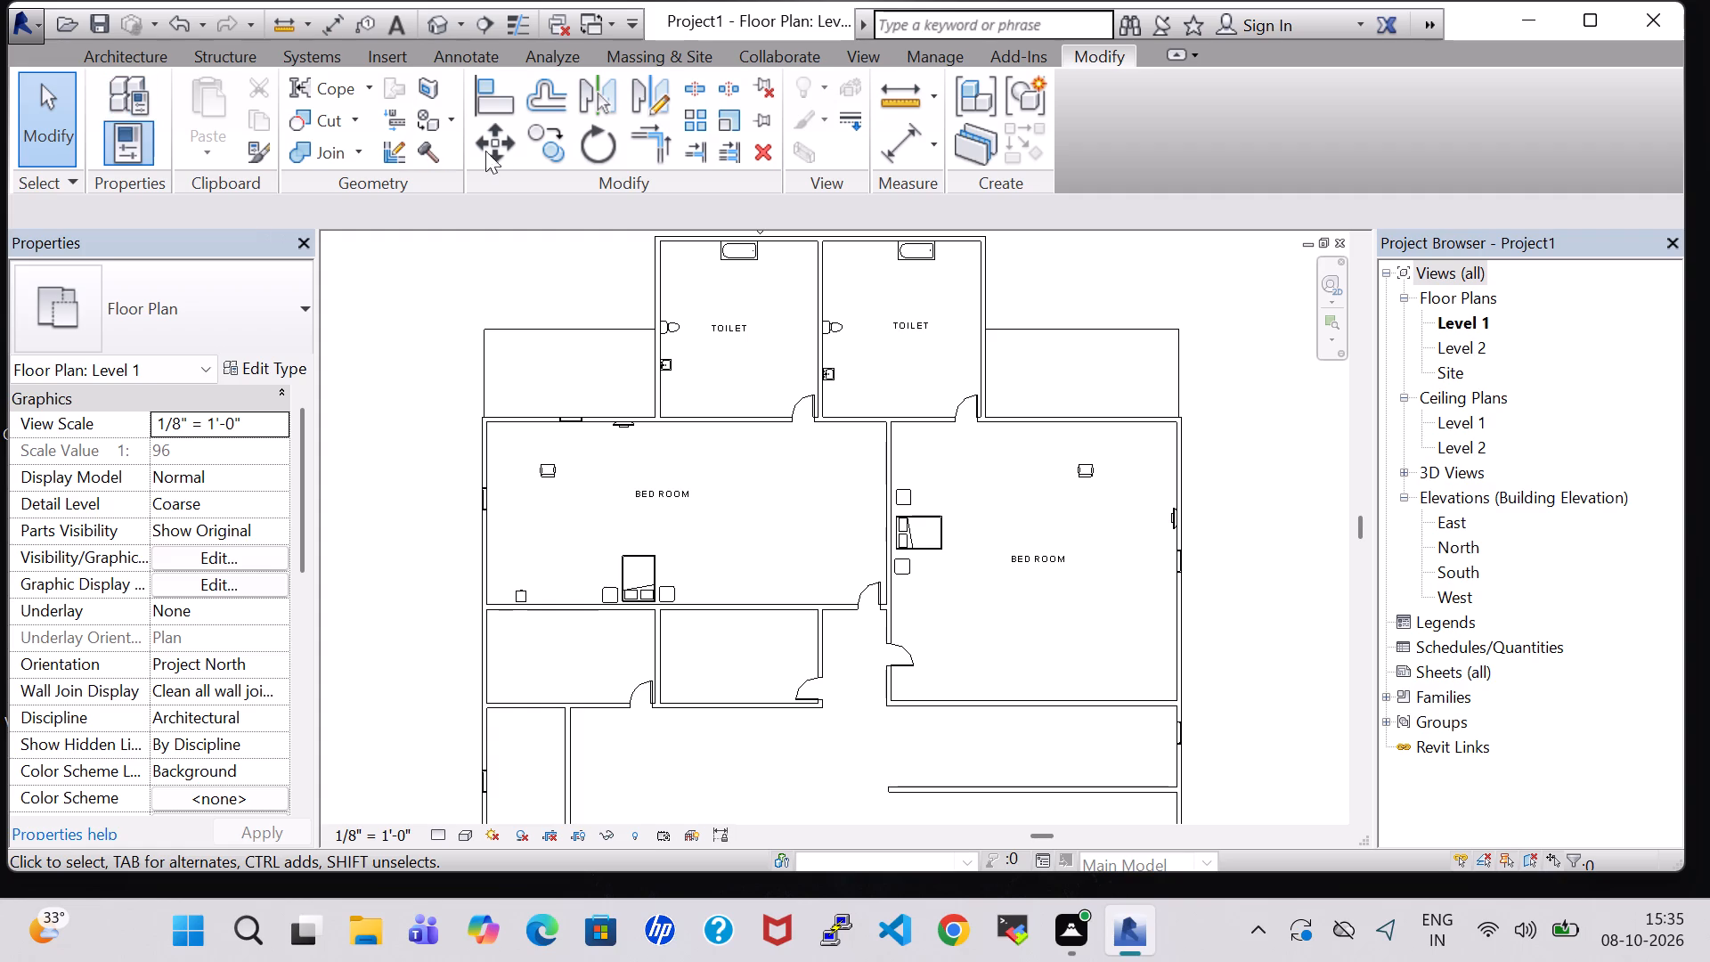
{"action": "left_click", "coordinate": [677, 336]}
{"action": "right_click", "coordinate": [677, 336]}
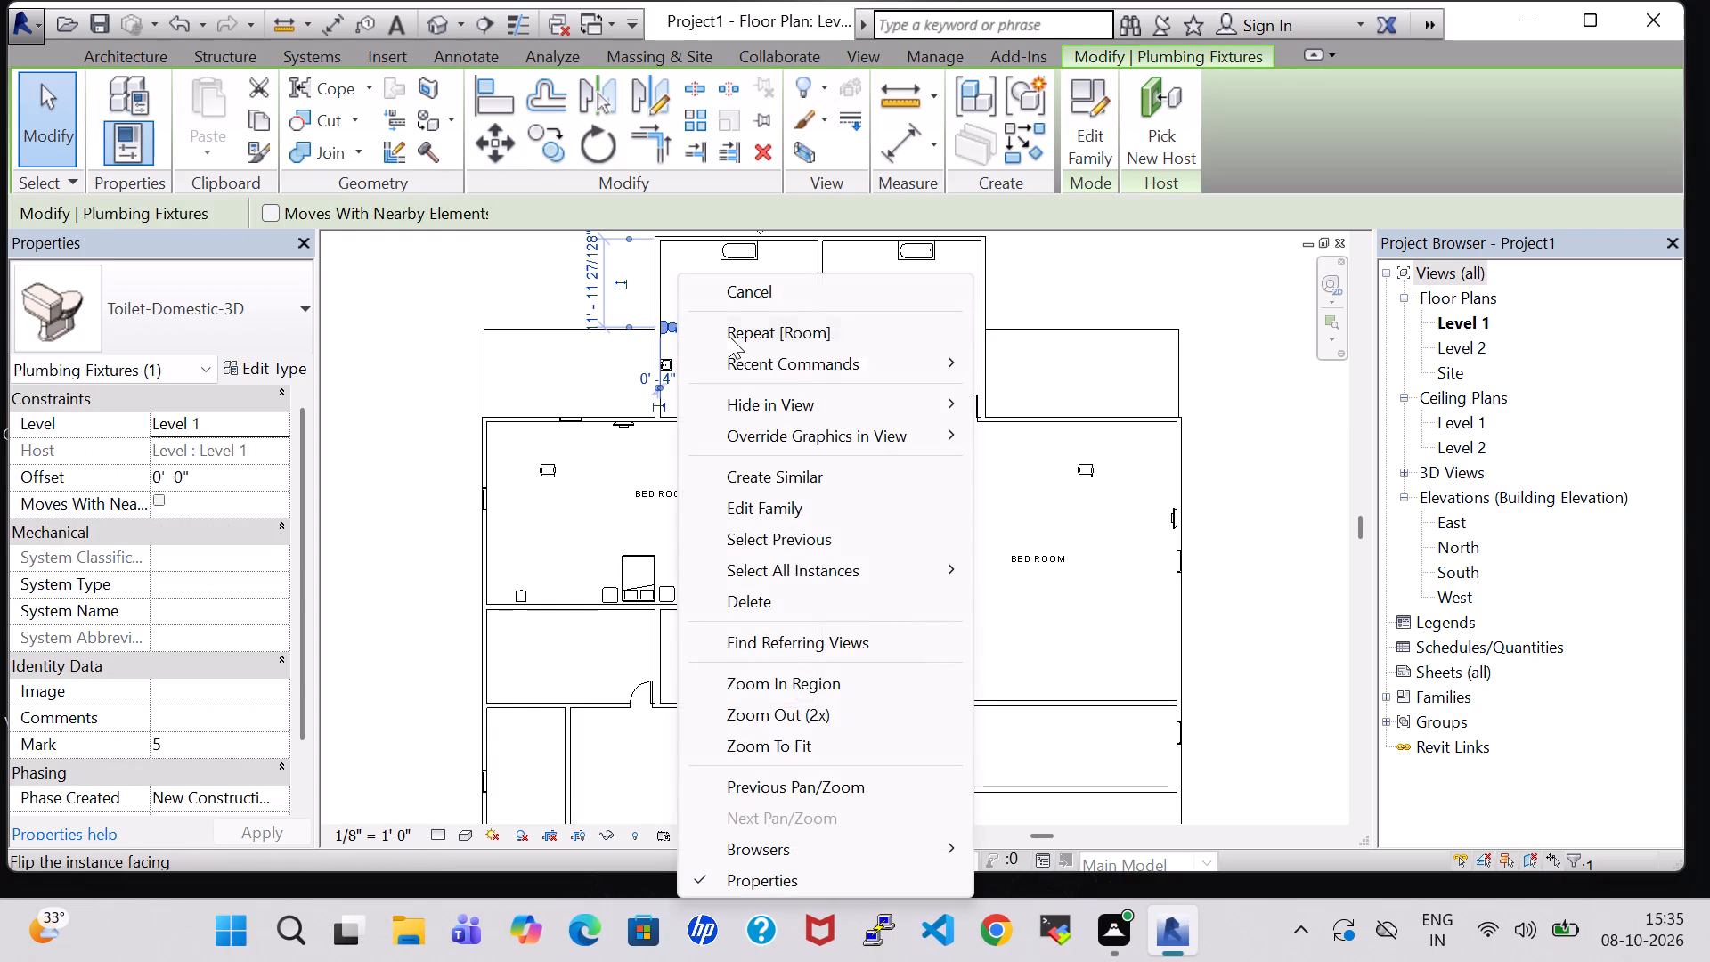
{"action": "left_click", "coordinate": [845, 470]}
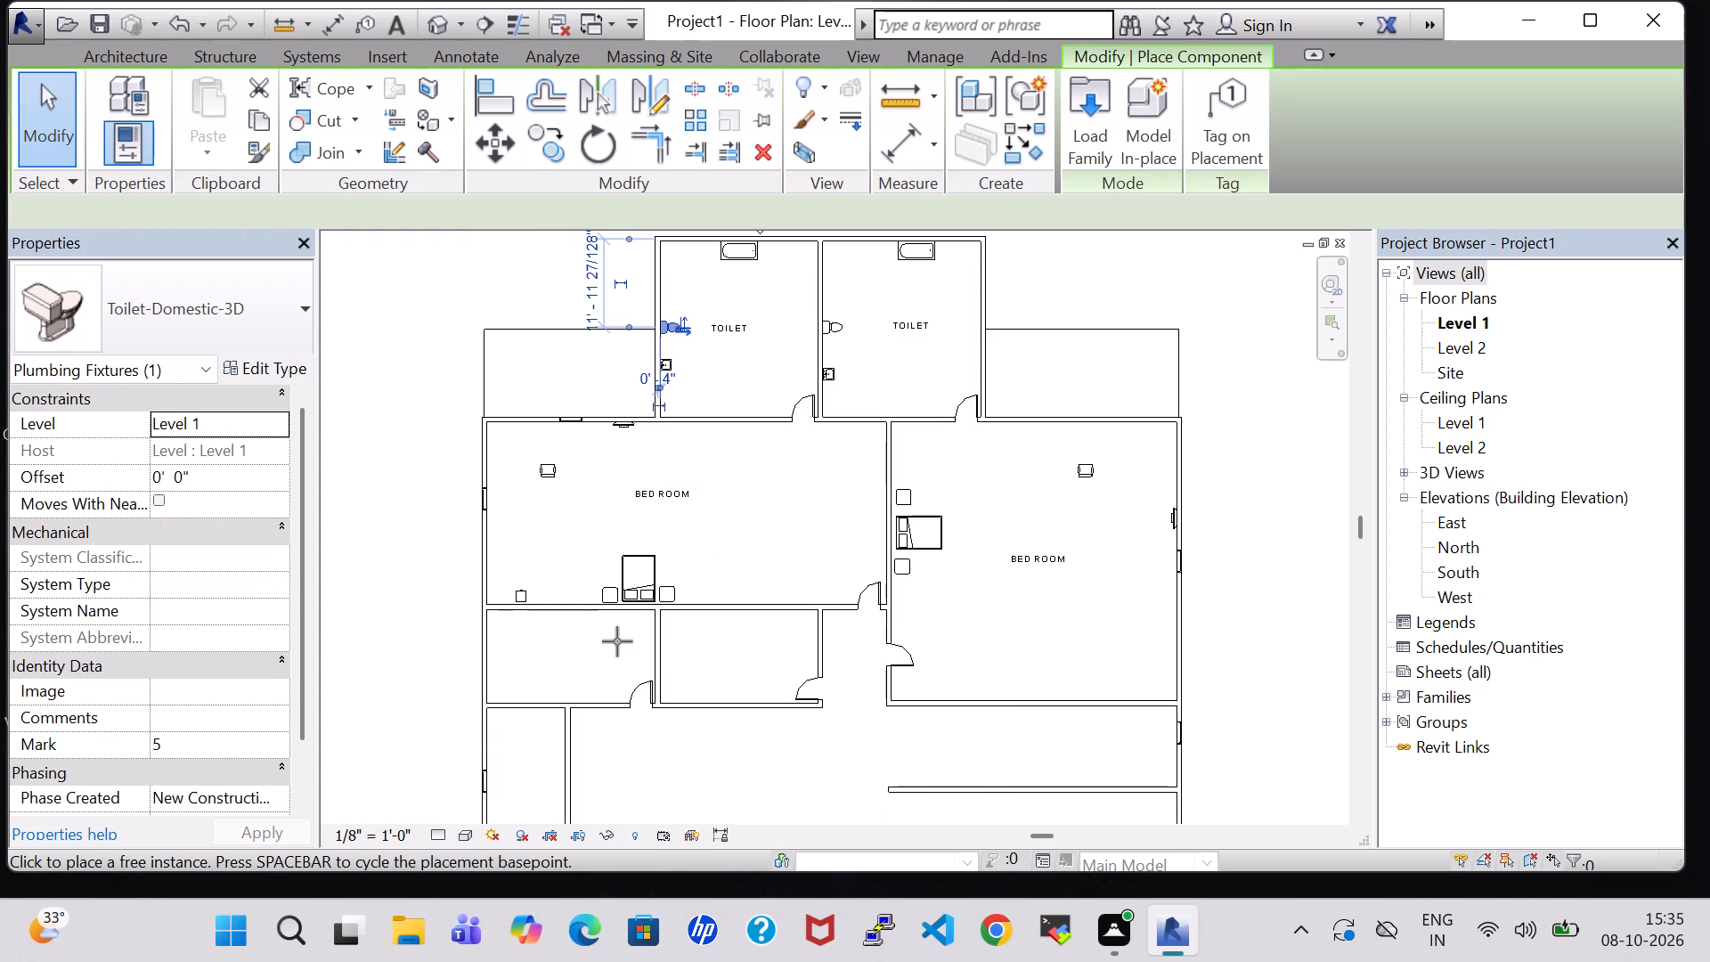
{"action": "scroll", "coordinate": [531, 648], "scroll_direction": "up", "scroll_amount": 5}
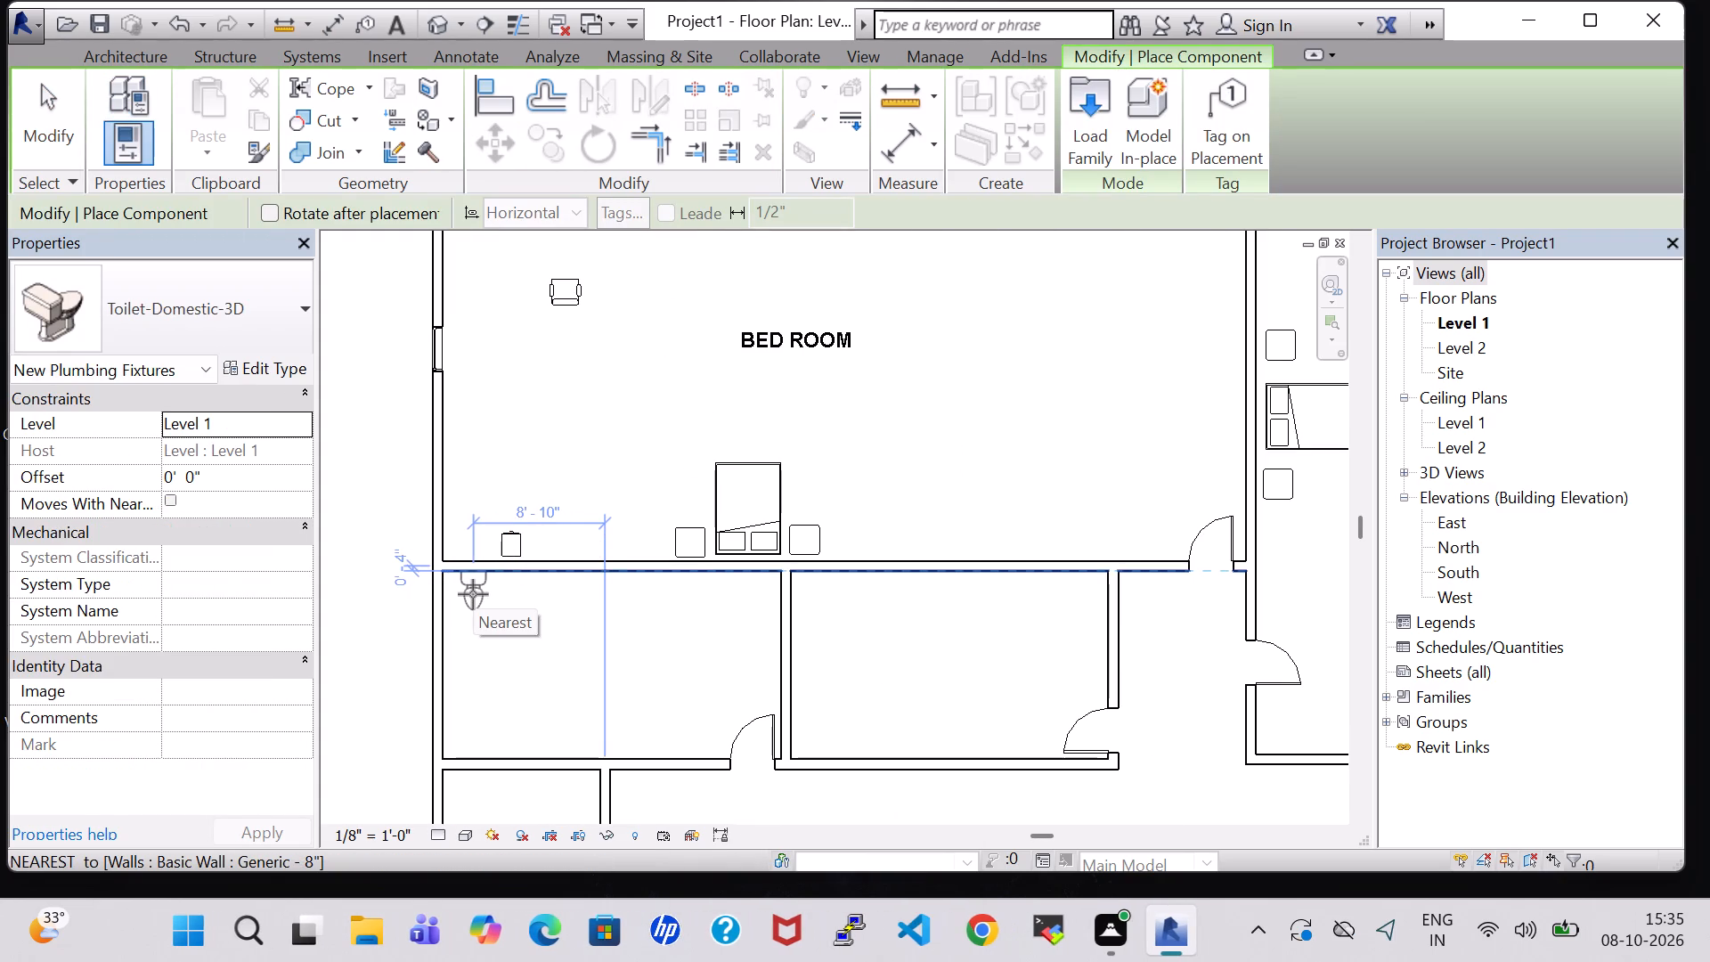
{"action": "left_click", "coordinate": [473, 594]}
{"action": "scroll", "coordinate": [615, 696], "scroll_direction": "down", "scroll_amount": 8}
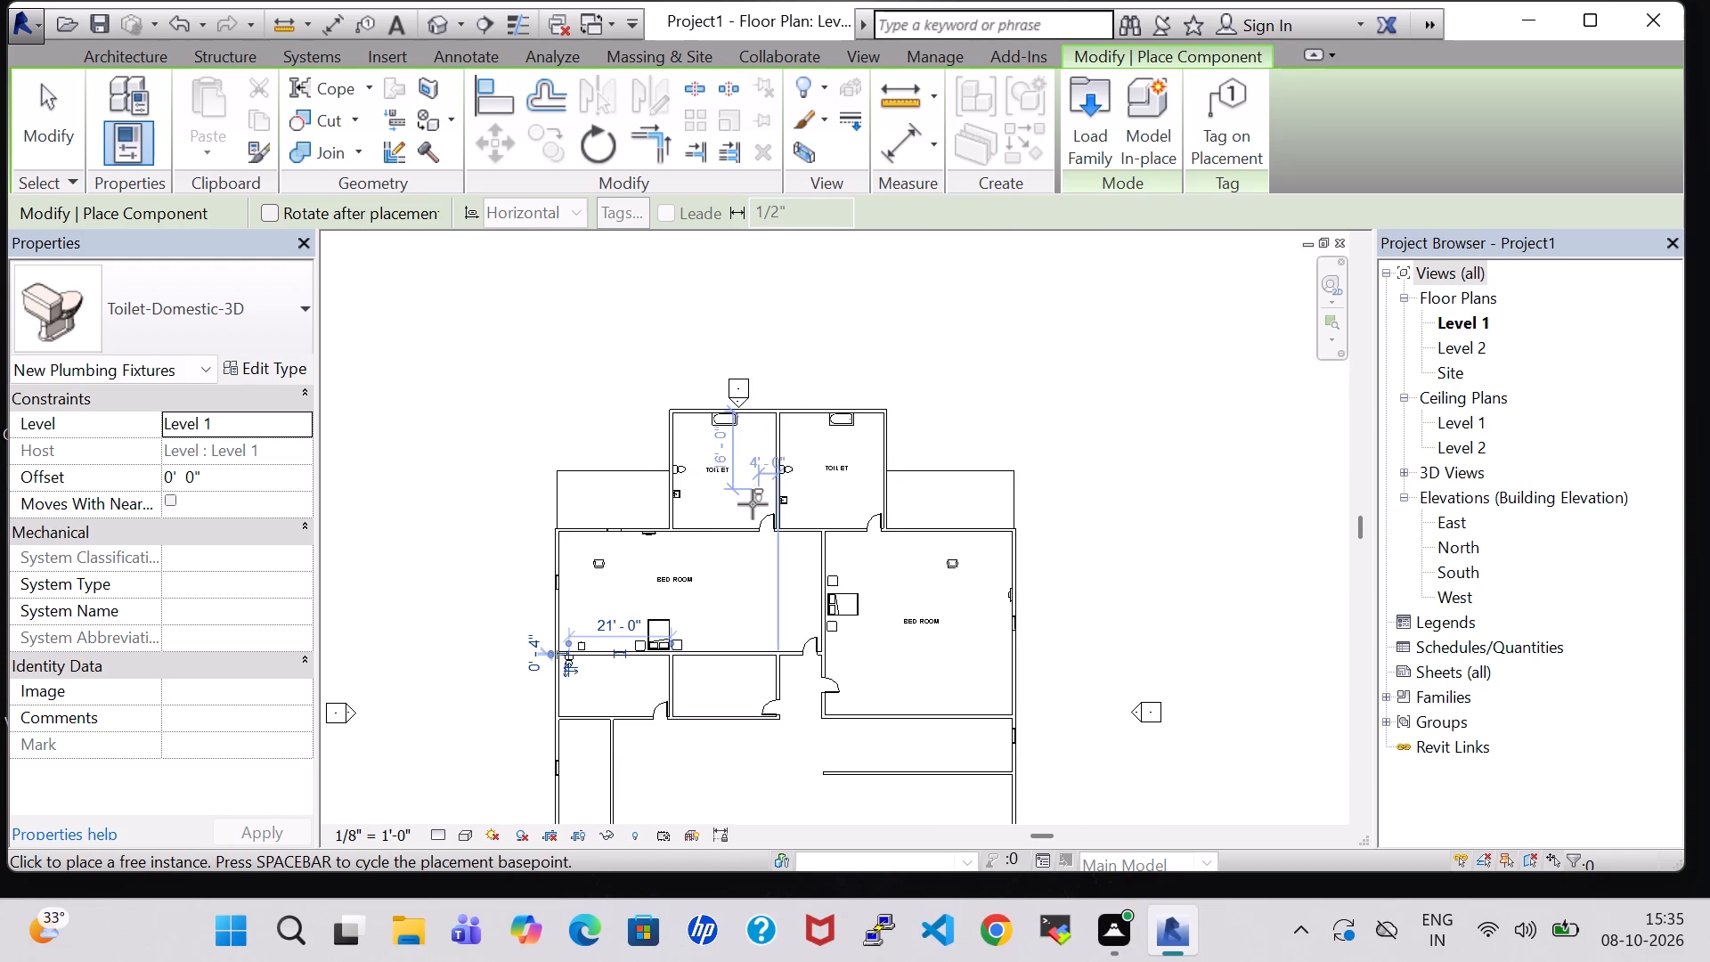
{"action": "key", "text": "Escape"}
{"action": "key", "text": "Escape"}
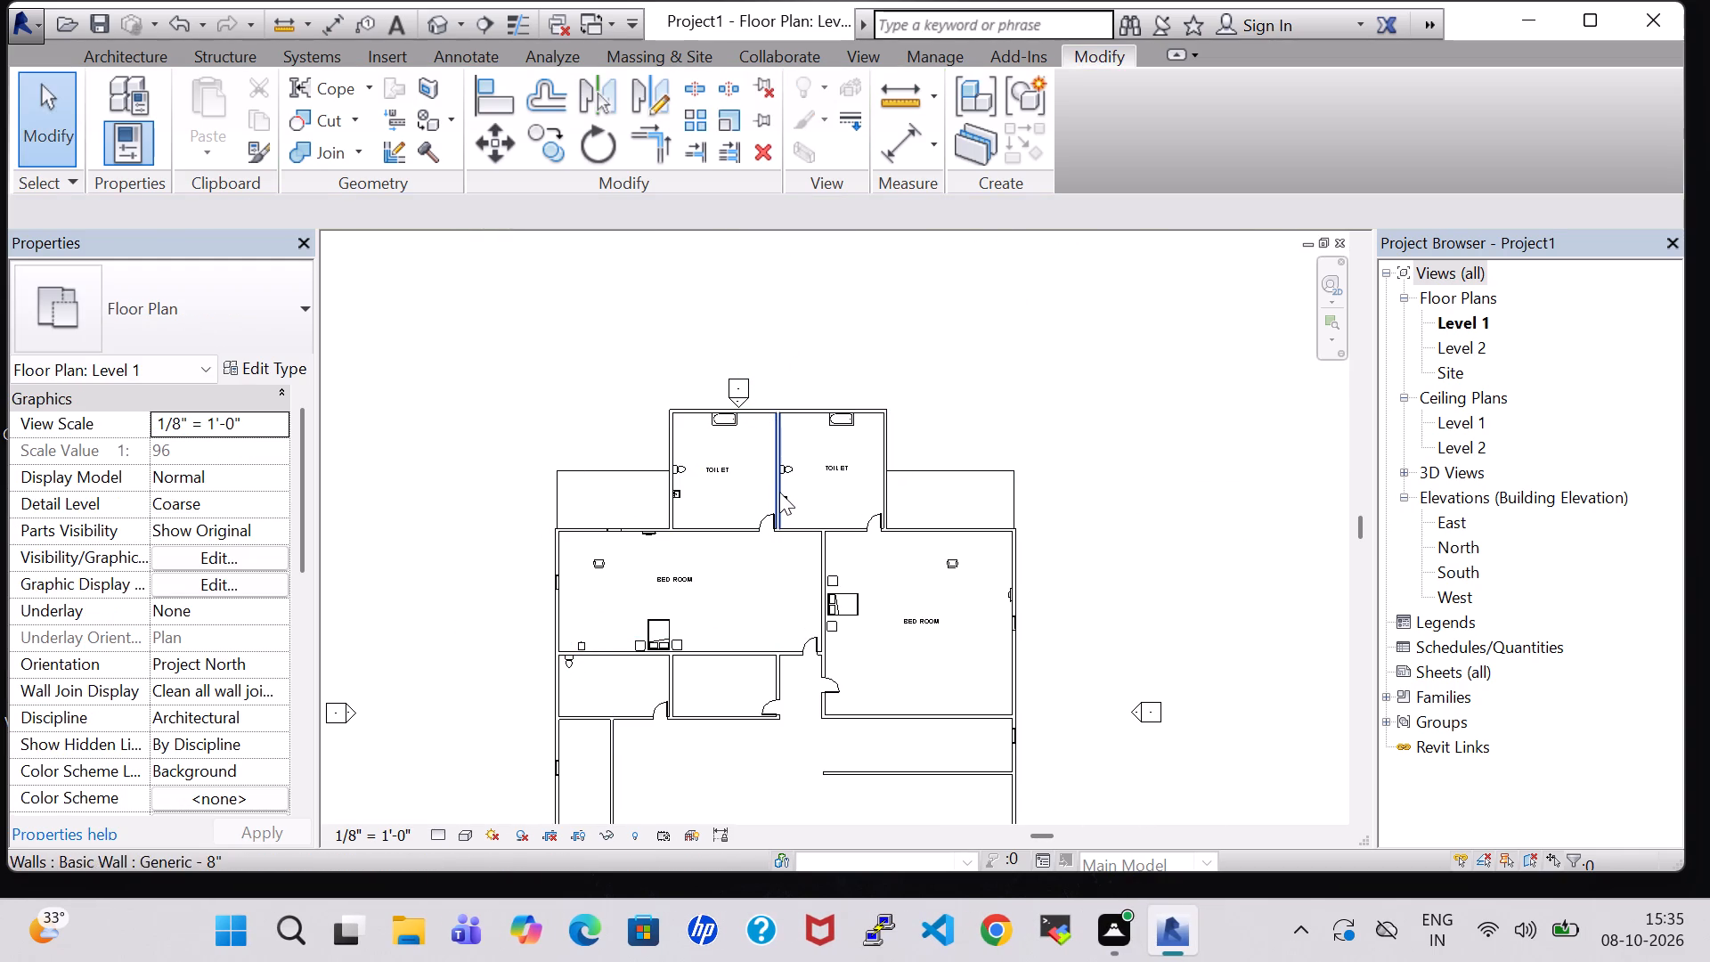
Place a matching 18" x 18" Sink Kitchen-Island against the north wall of the small room south of the west bedroom, east of its toilet.
{"action": "left_click", "coordinate": [786, 495]}
{"action": "right_click", "coordinate": [786, 495]}
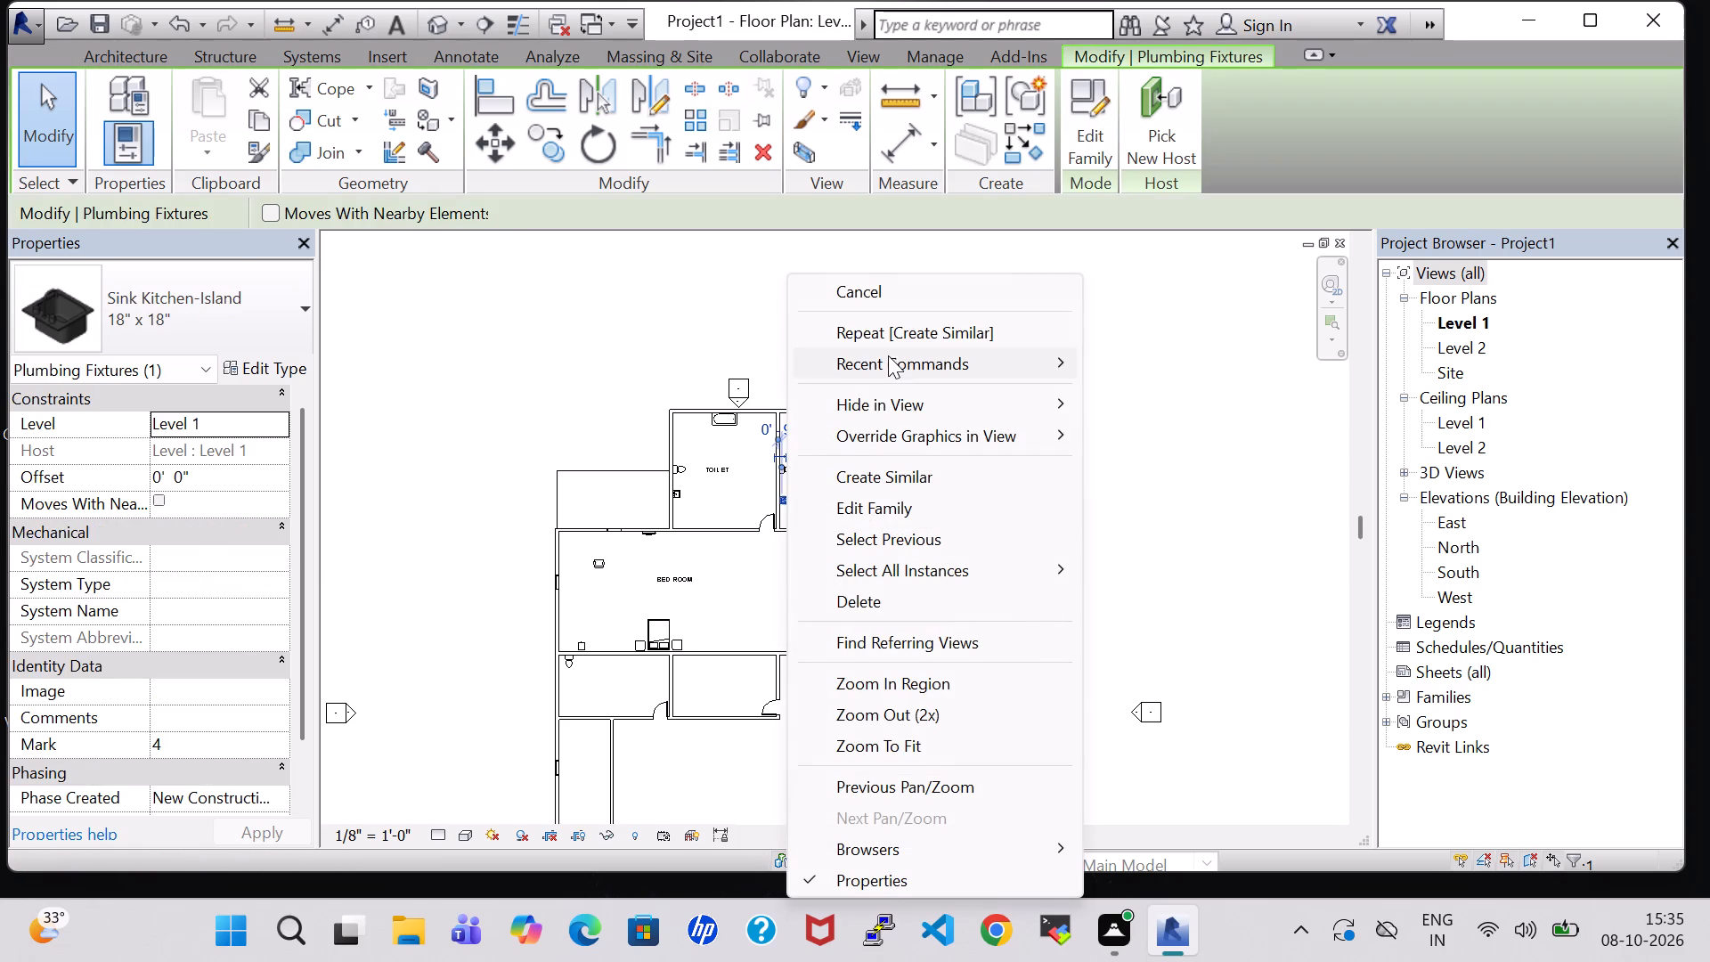
{"action": "left_click", "coordinate": [909, 473]}
{"action": "scroll", "coordinate": [620, 670], "scroll_direction": "up", "scroll_amount": 2}
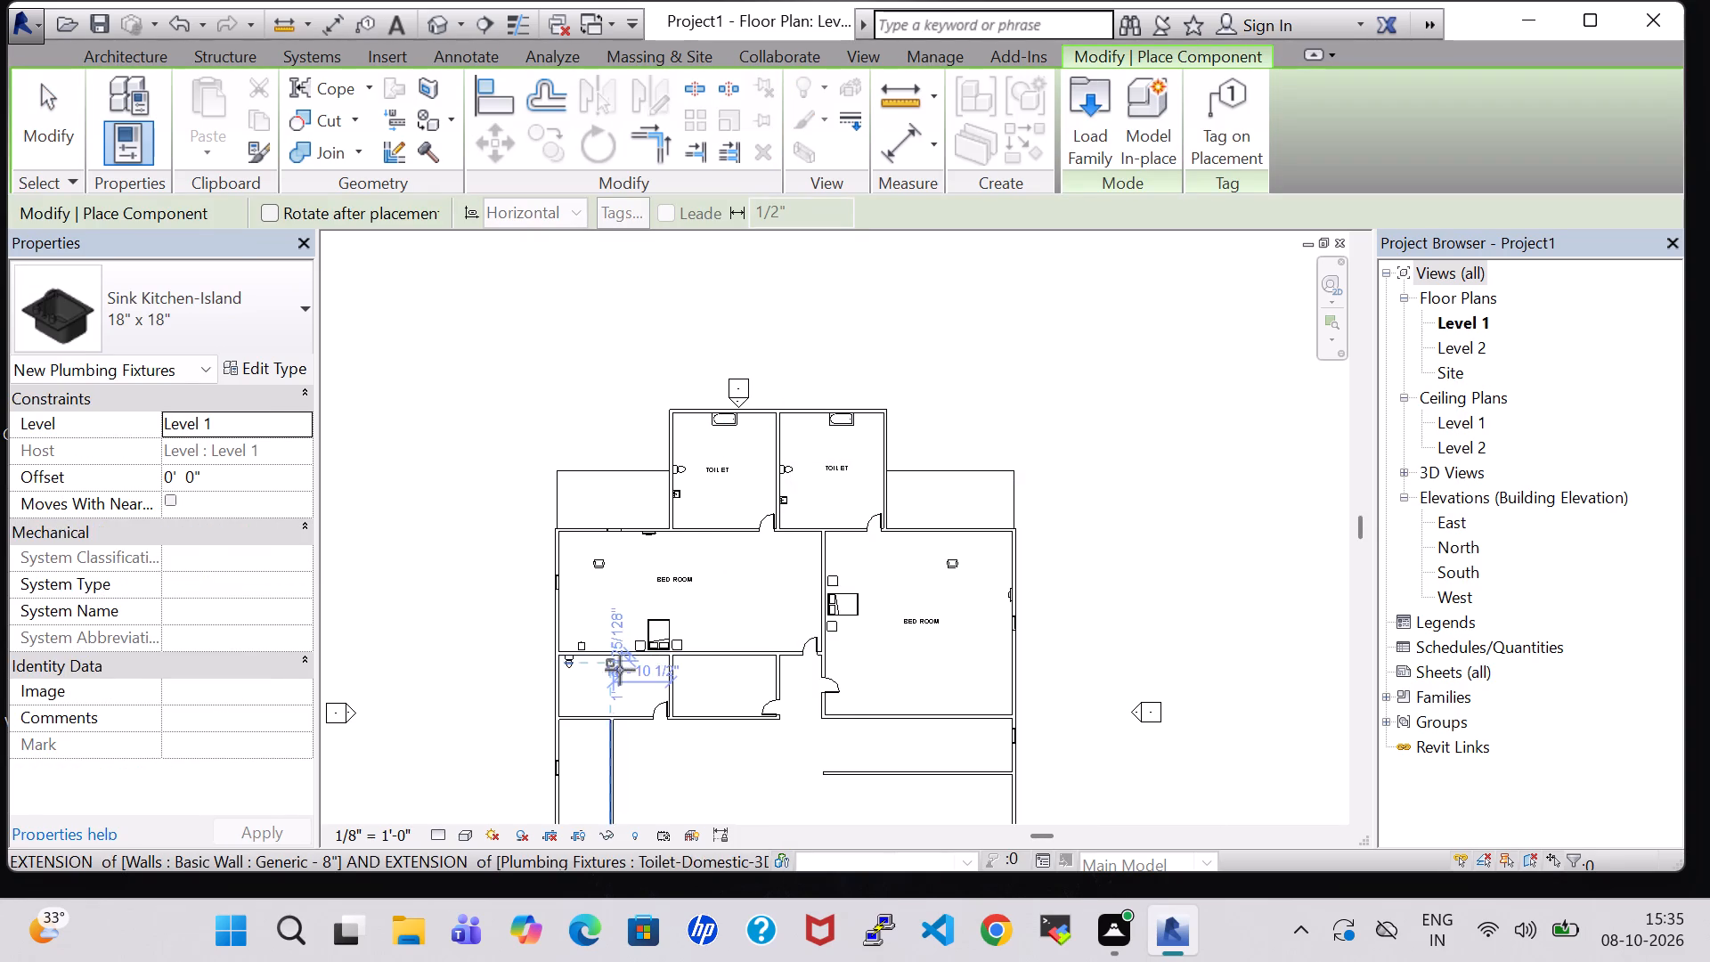
{"action": "scroll", "coordinate": [620, 670], "scroll_direction": "up", "scroll_amount": 5}
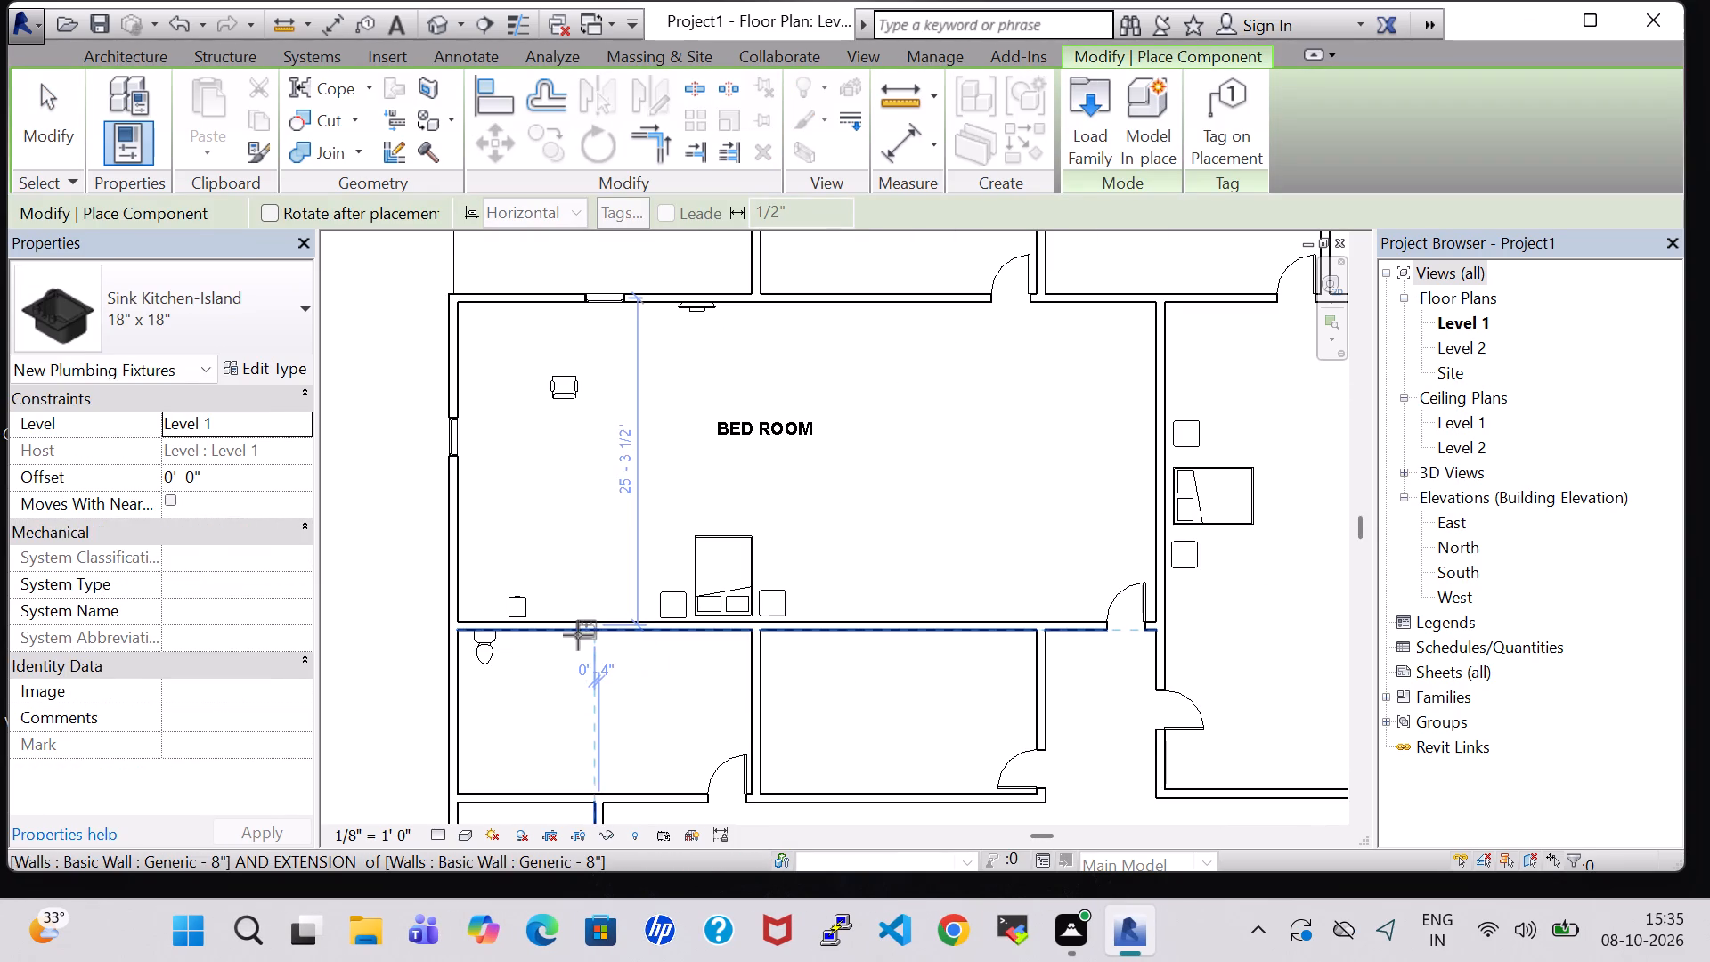
{"action": "scroll", "coordinate": [578, 645], "scroll_direction": "up", "scroll_amount": 7}
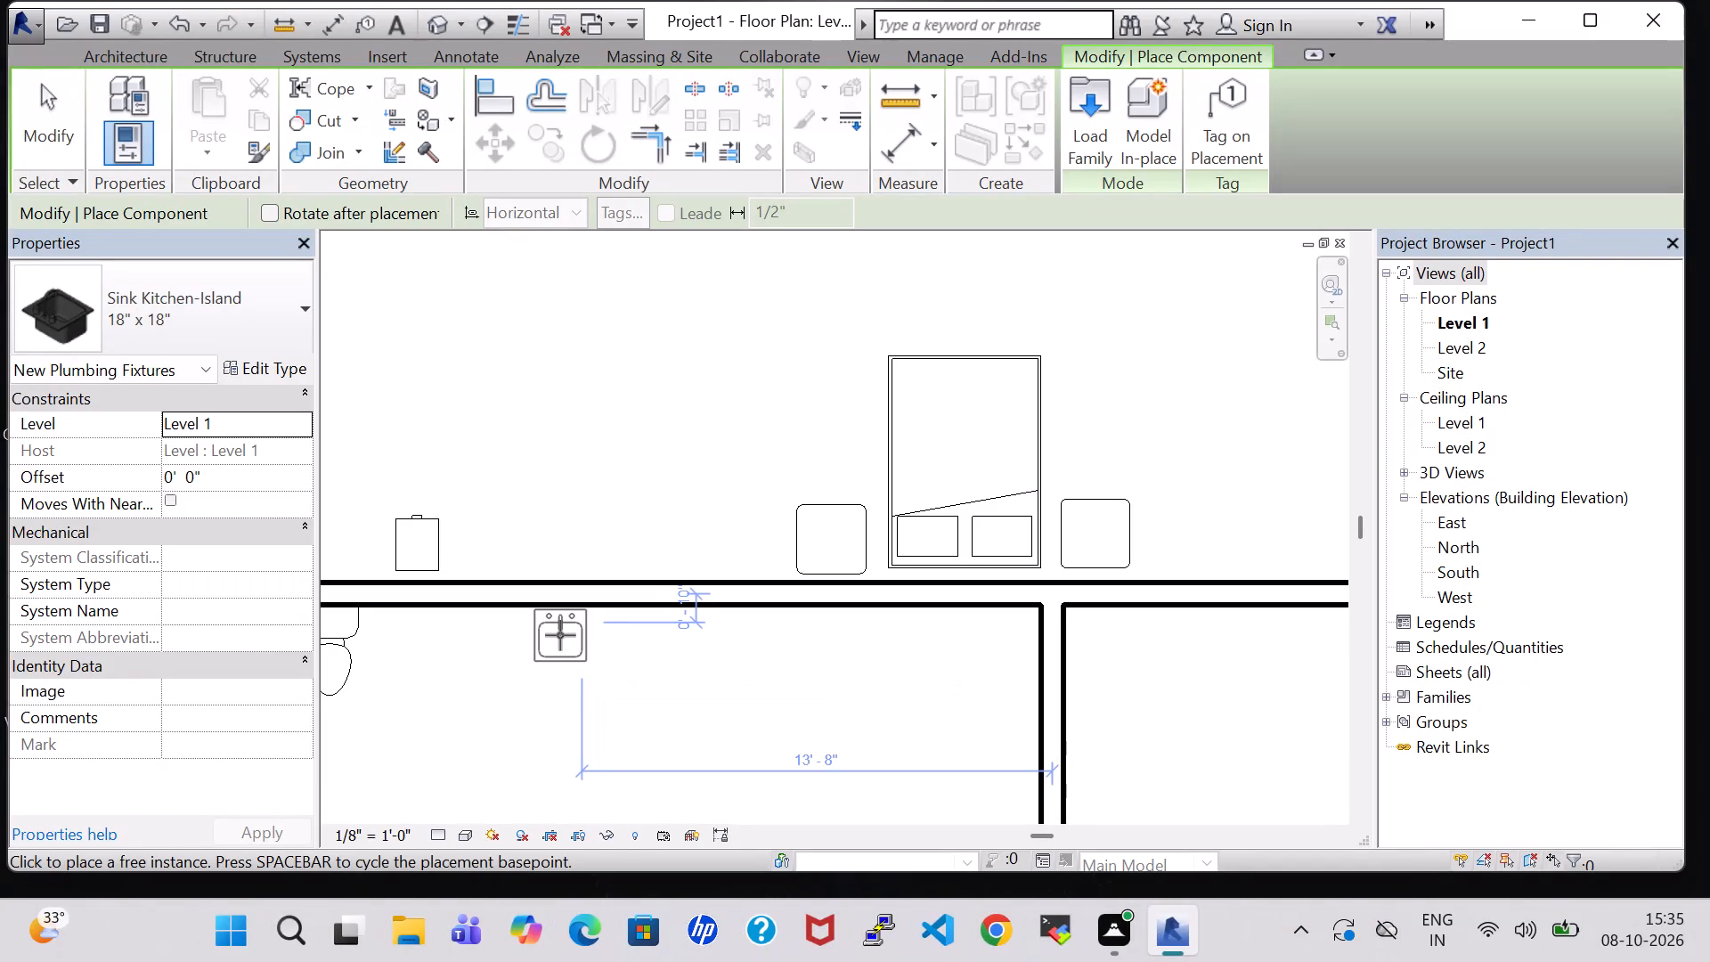
{"action": "left_click", "coordinate": [560, 635]}
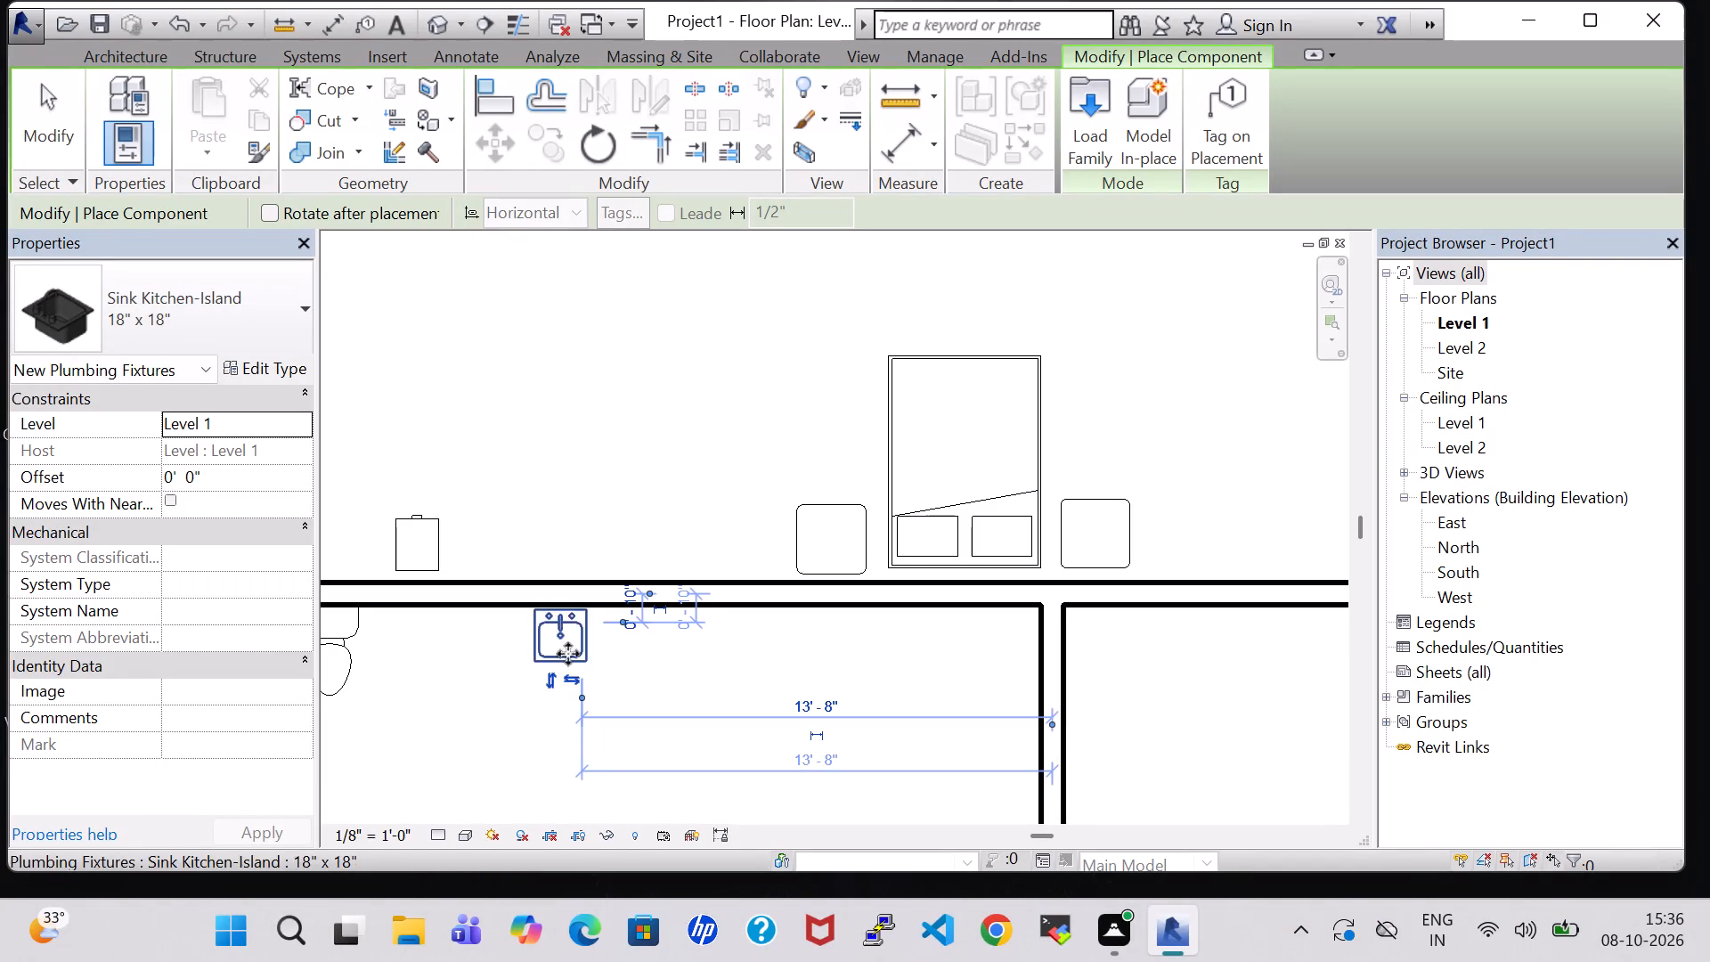
{"action": "key", "text": "Escape"}
{"action": "key", "text": "Escape"}
{"action": "scroll", "coordinate": [846, 737], "scroll_direction": "down", "scroll_amount": 6}
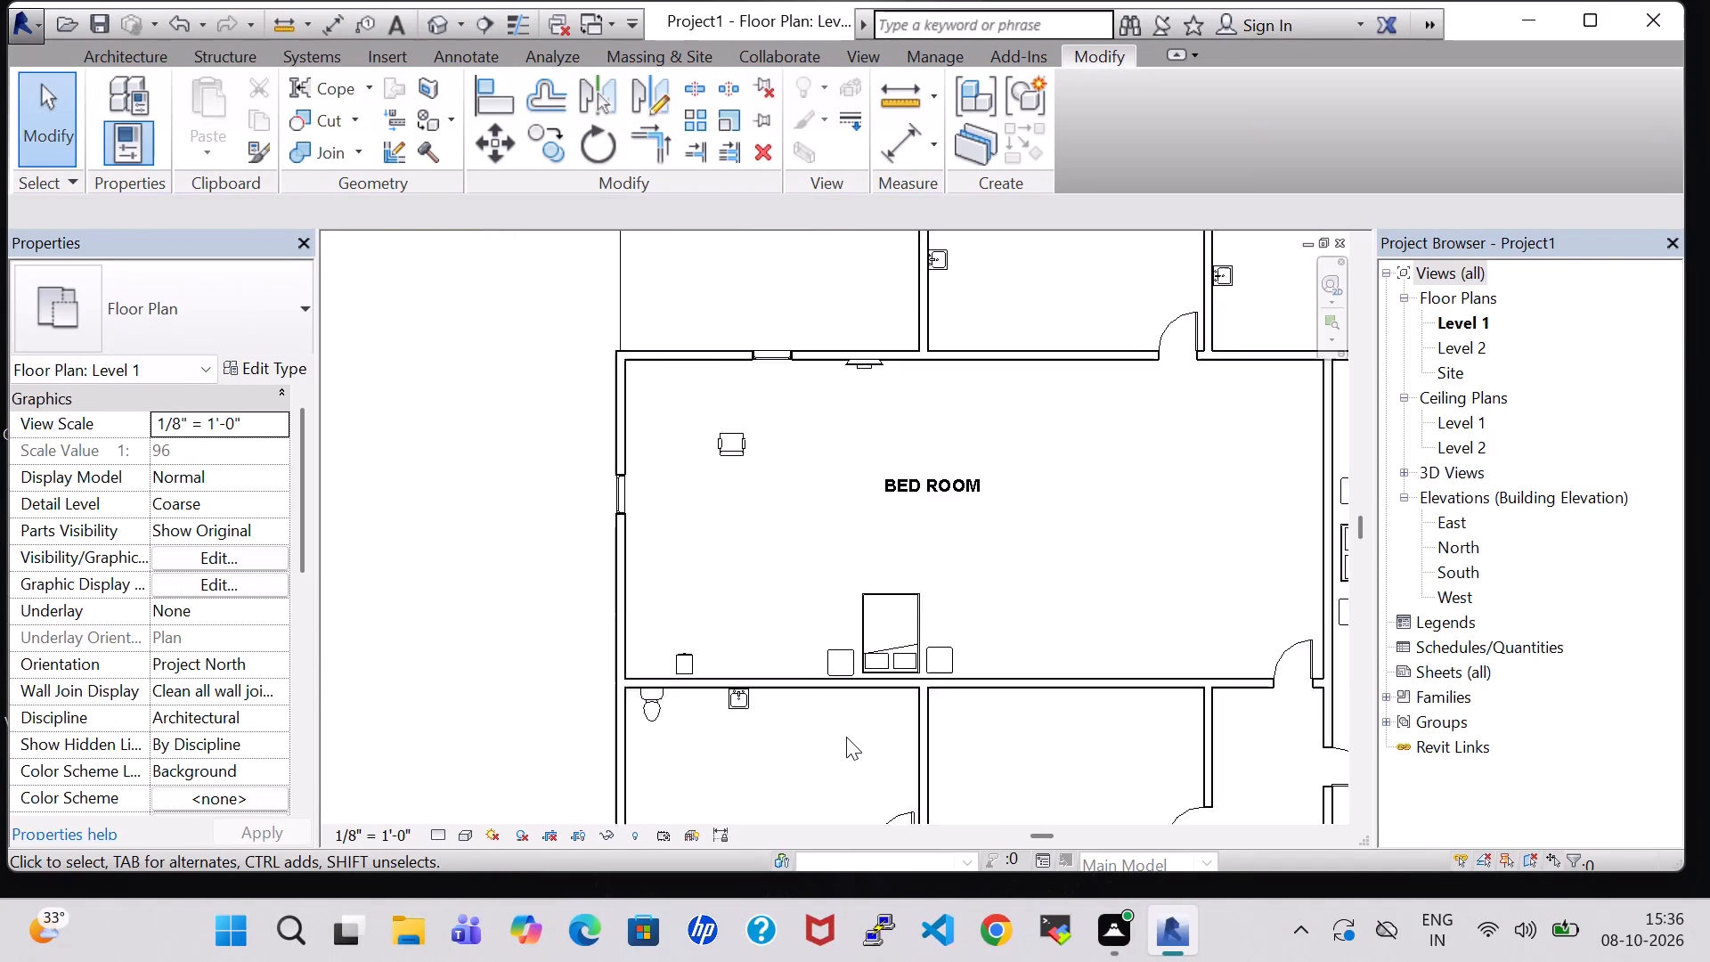
Nudge the partition wall between the two small rooms south of the west bedroom one increment west.
{"action": "scroll", "coordinate": [846, 737], "scroll_direction": "down", "scroll_amount": 2}
{"action": "middle_click_drag", "start_coordinate": [846, 737], "coordinate": [816, 575]}
{"action": "left_click", "coordinate": [883, 583]}
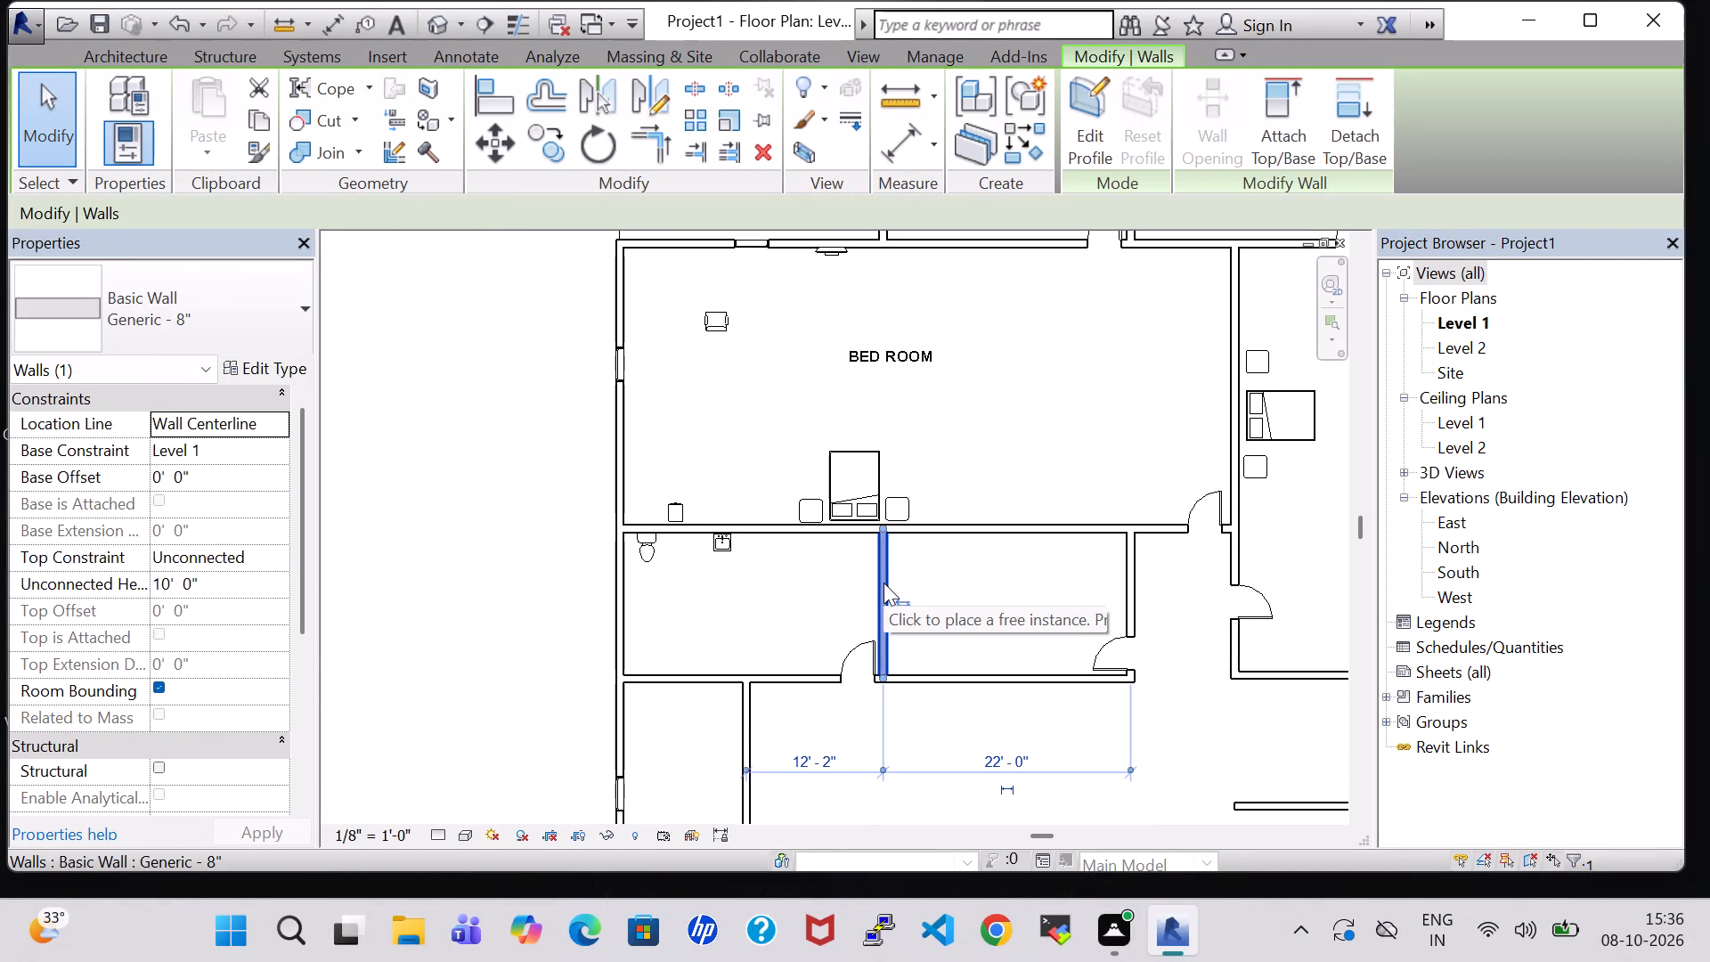
{"action": "key", "text": "Left"}
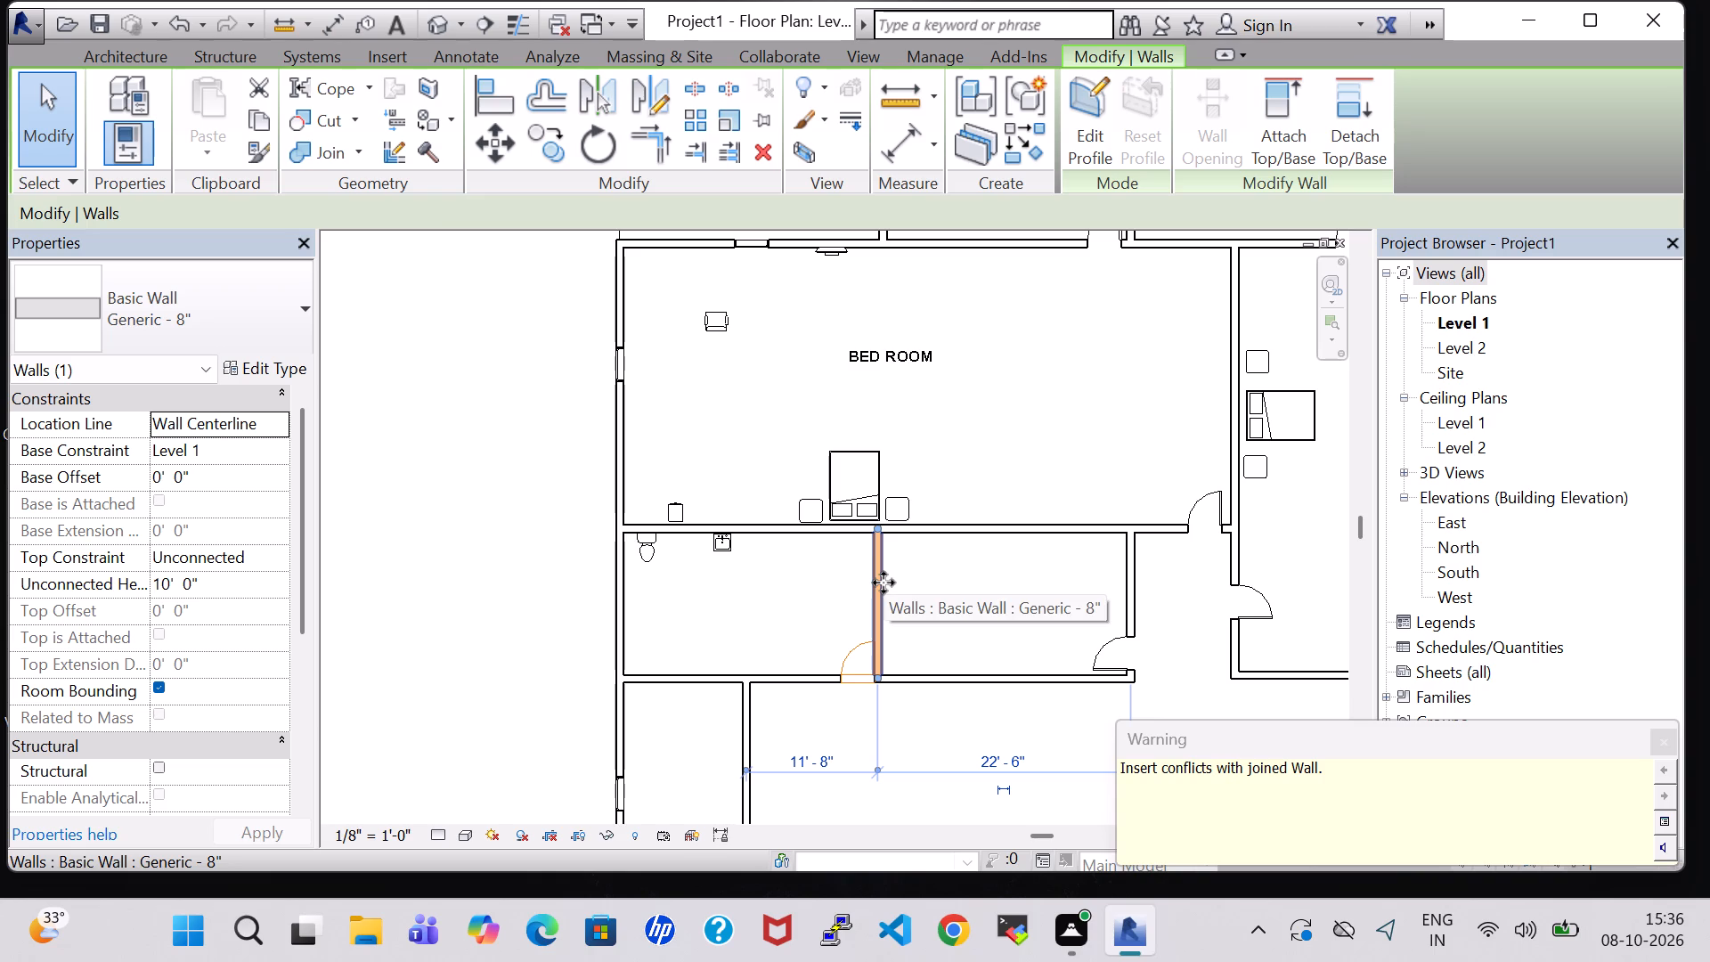
Nudge the door in the west small room's south wall ten increments west, to 4' 11" from the wall running south.
{"action": "left_click", "coordinate": [862, 637]}
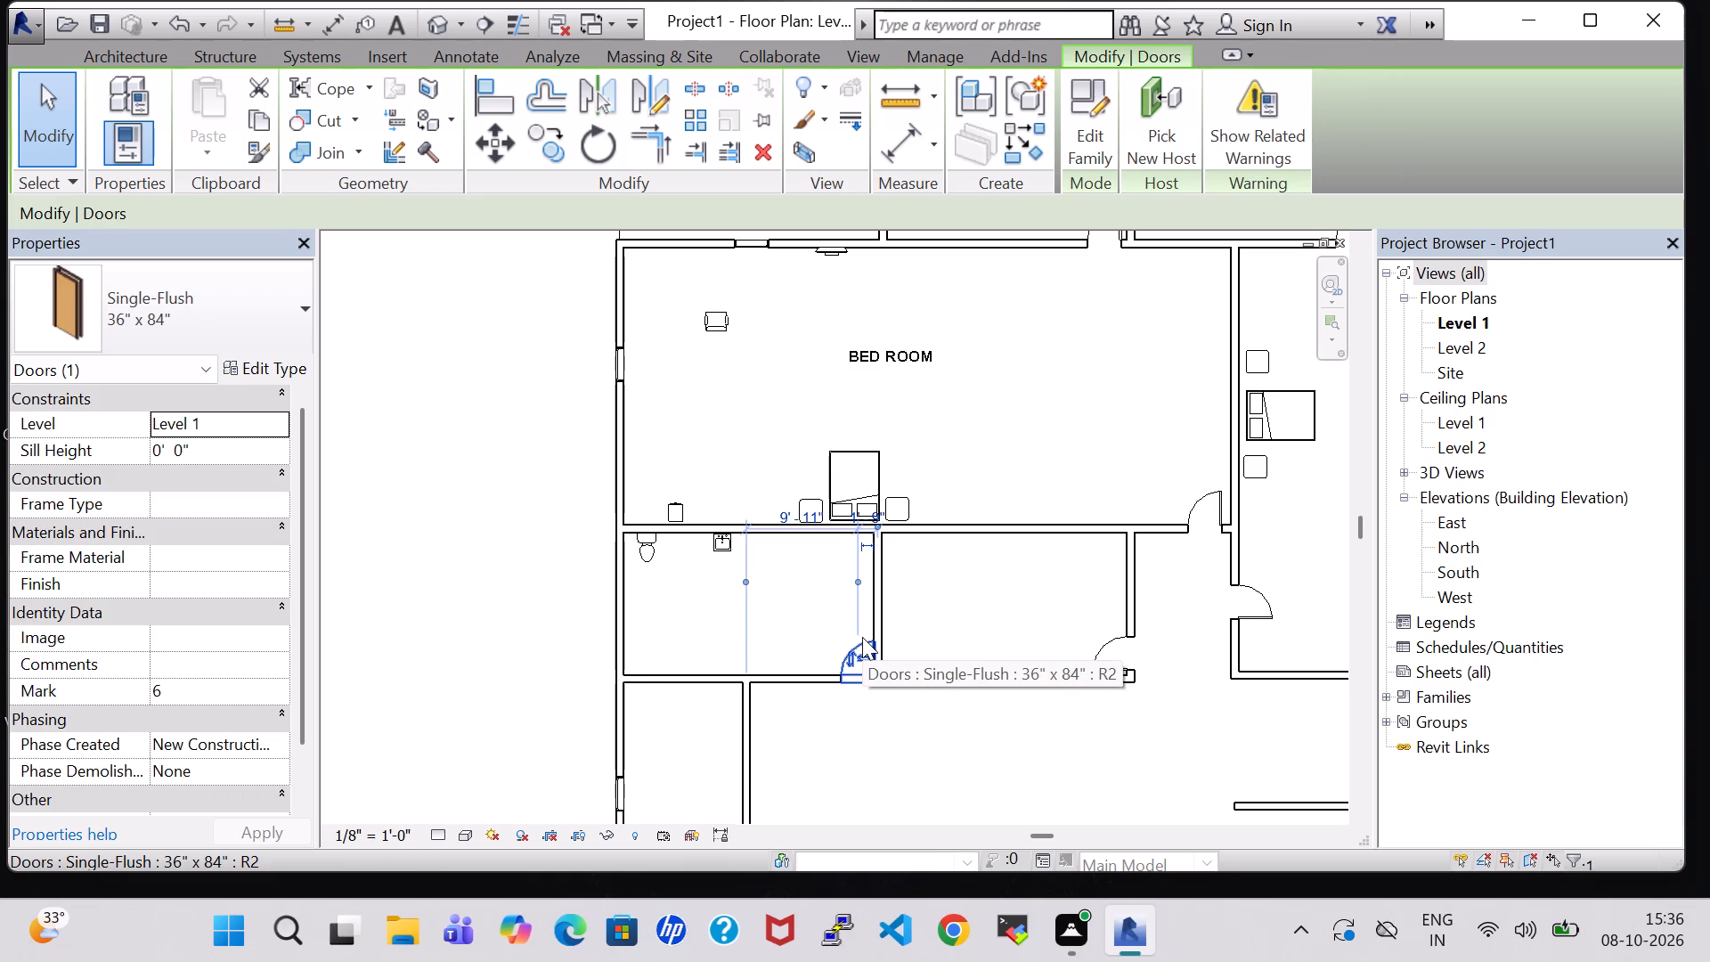
{"action": "key", "text": "Left"}
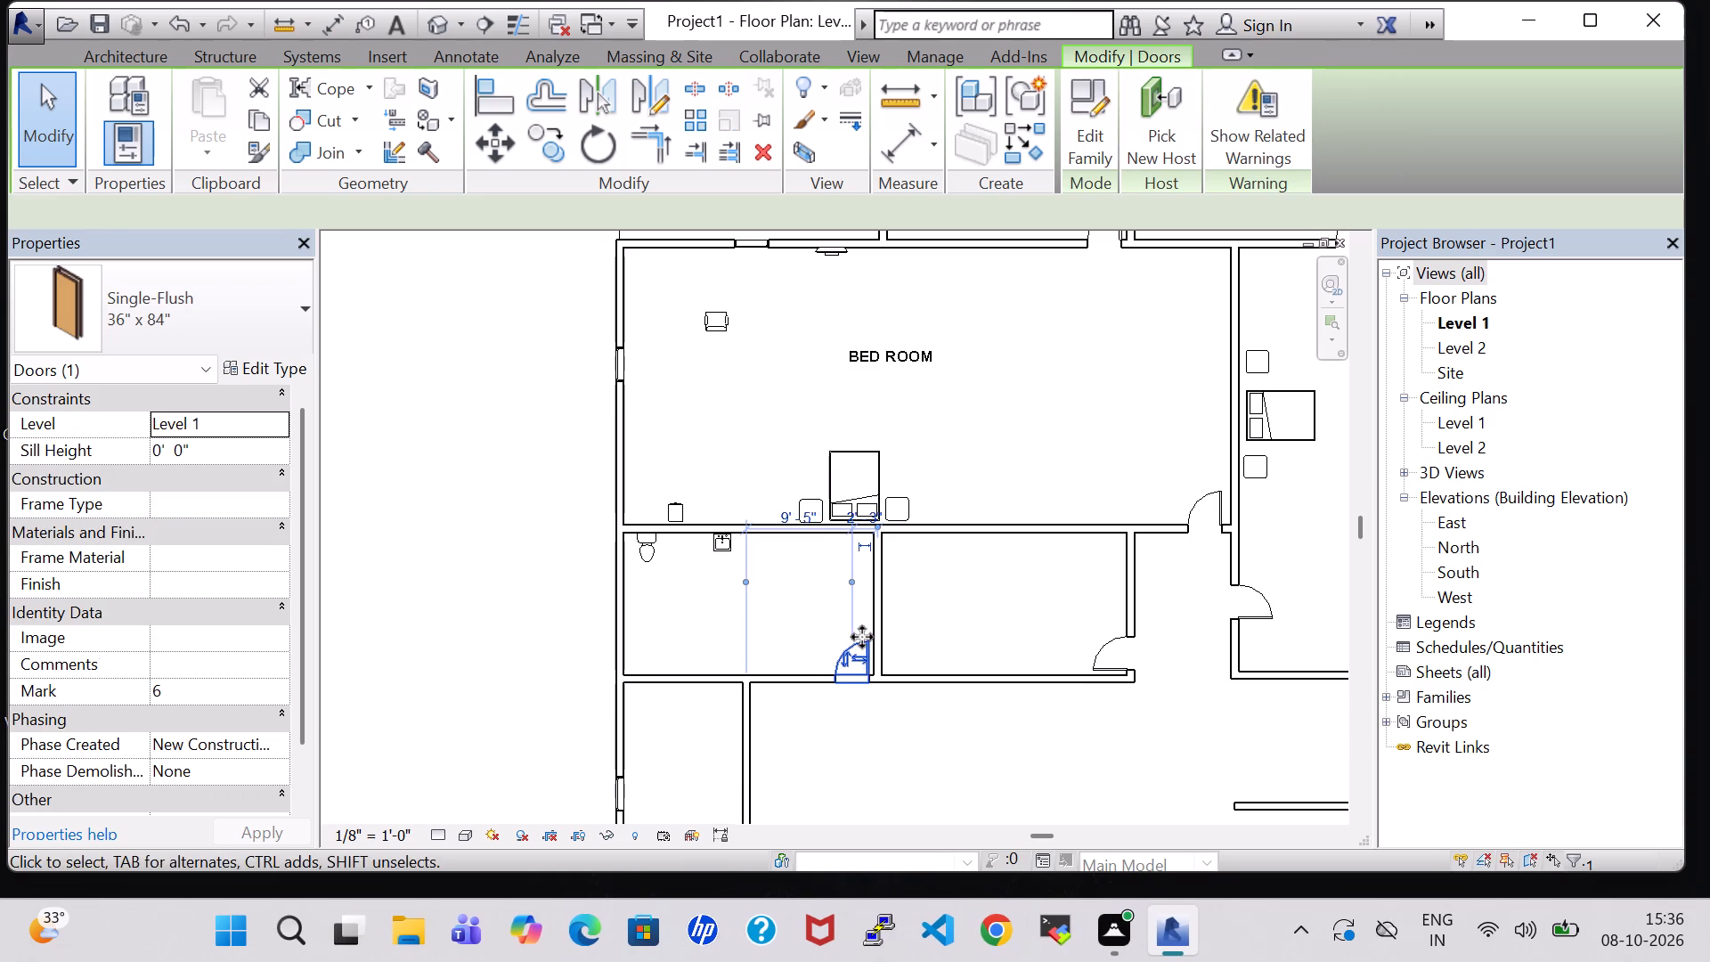
{"action": "key", "text": "Left"}
{"action": "key", "text": "Left"}
{"action": "key", "text": "Left"}
{"action": "key", "text": "Left"}
{"action": "key", "text": "Left"}
{"action": "key", "text": "Left"}
{"action": "key", "text": "Left"}
{"action": "key", "text": "Left"}
{"action": "key", "text": "Left"}
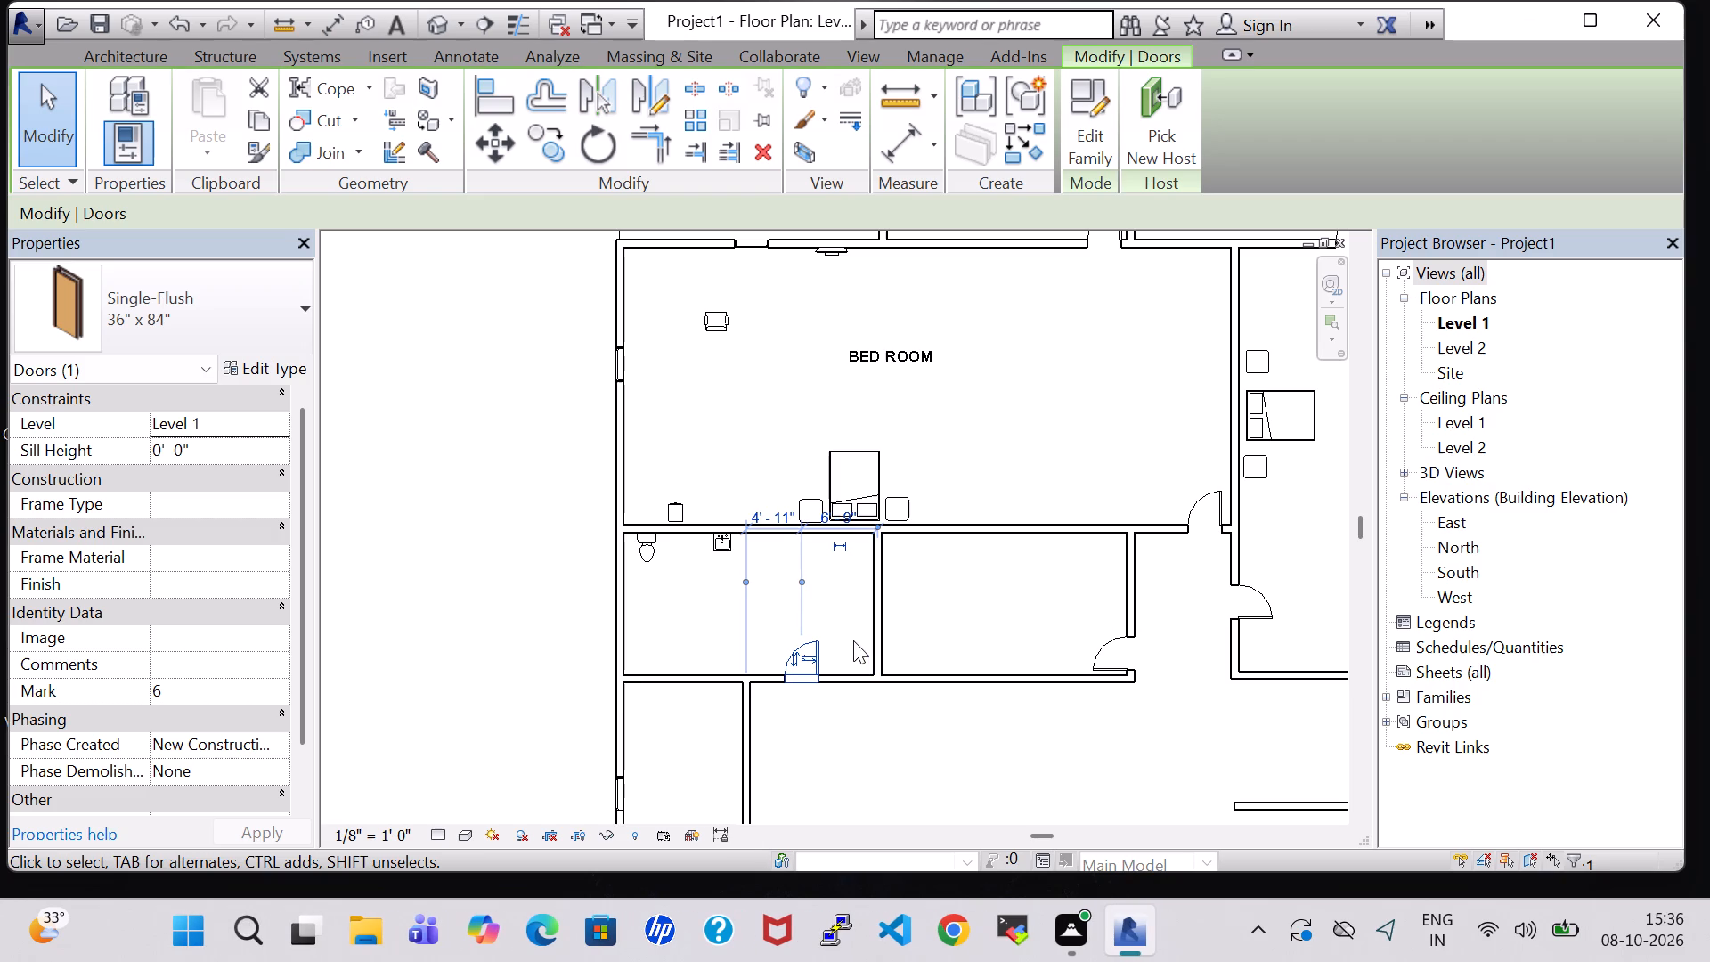
Adjust the partition wall between the two small rooms to 11' 2" from the wall running south beneath the west small room.
{"action": "left_click", "coordinate": [878, 631]}
{"action": "key", "text": "Left"}
{"action": "key", "text": "Left"}
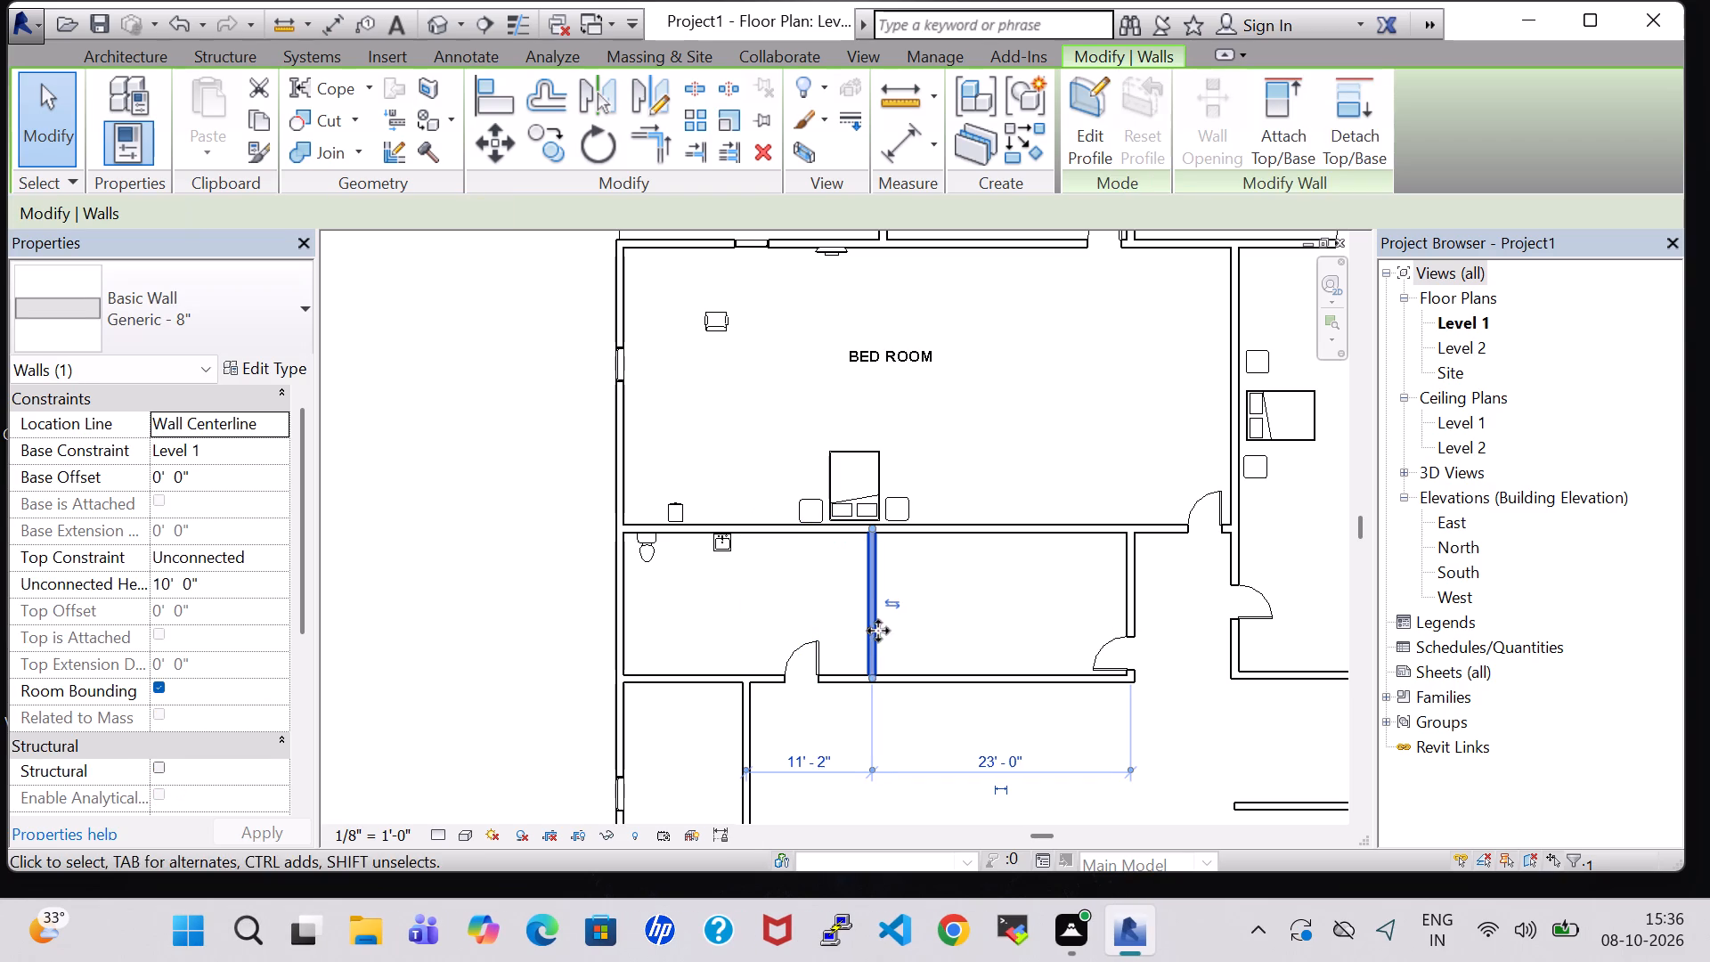
{"action": "key", "text": "Left"}
{"action": "key", "text": "Left"}
{"action": "key", "text": "Left"}
{"action": "key", "text": "Left"}
{"action": "key", "text": "Left"}
{"action": "key", "text": "Left"}
{"action": "key", "text": "Left"}
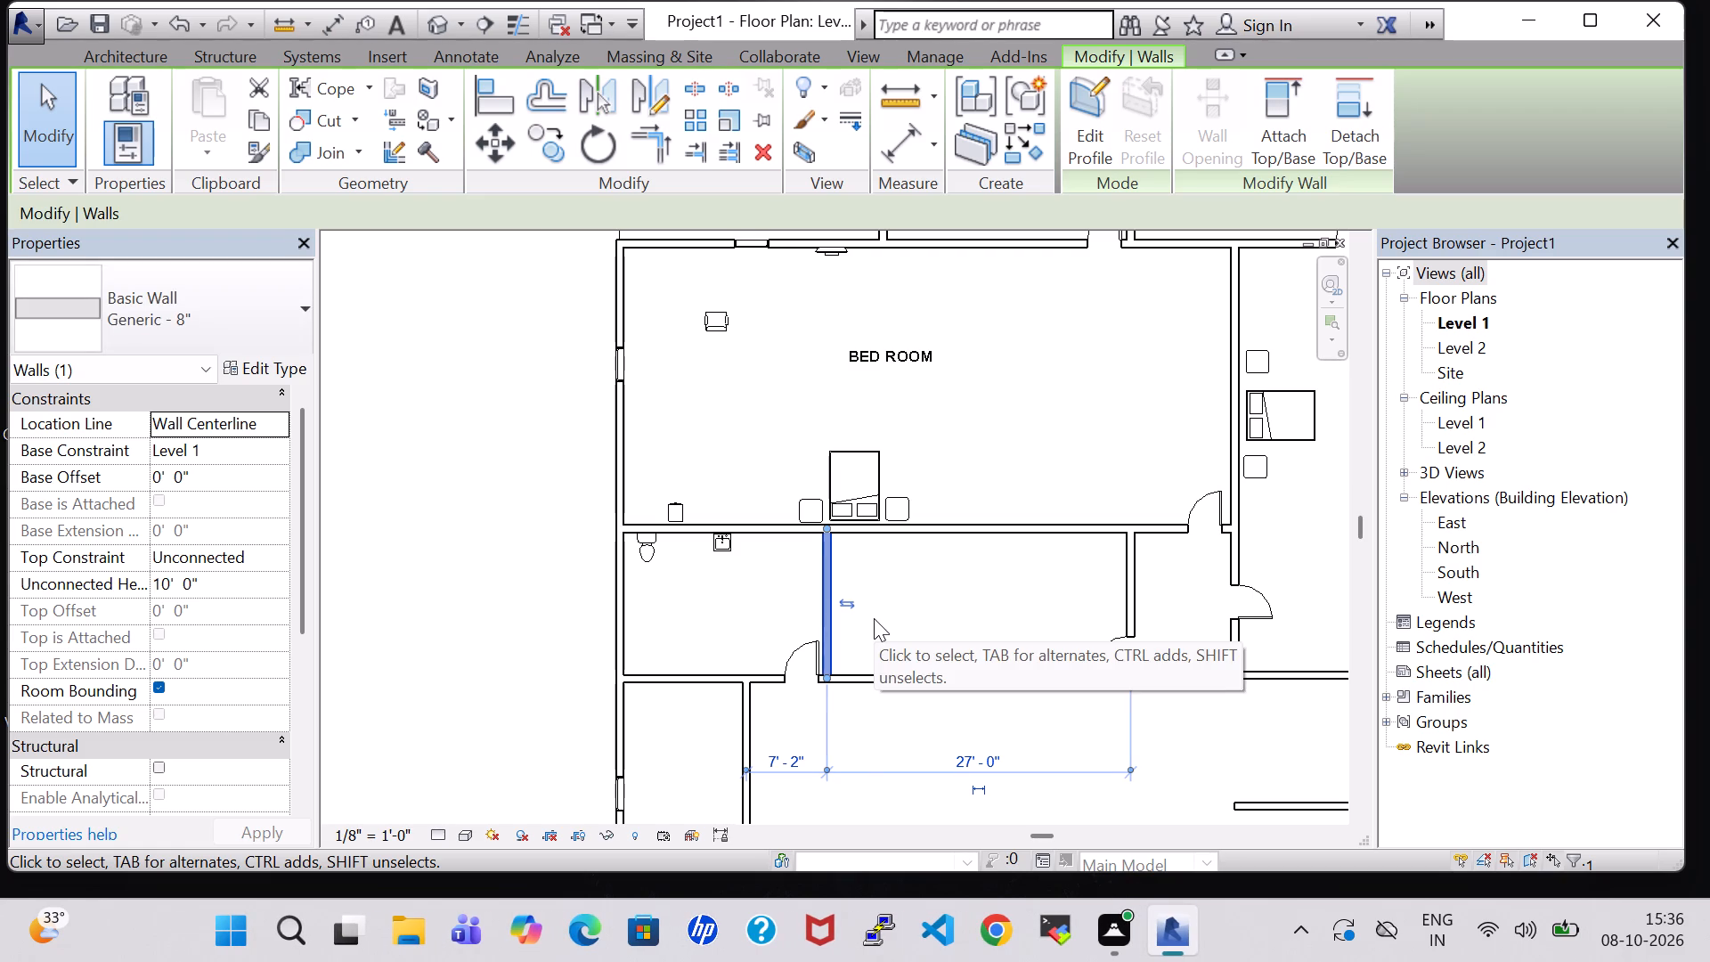
{"action": "key", "text": "Right"}
{"action": "key", "text": "Right"}
{"action": "key", "text": "Right"}
{"action": "key", "text": "Right"}
{"action": "key", "text": "Right"}
{"action": "key", "text": "Right"}
{"action": "key", "text": "Right"}
{"action": "key", "text": "Right"}
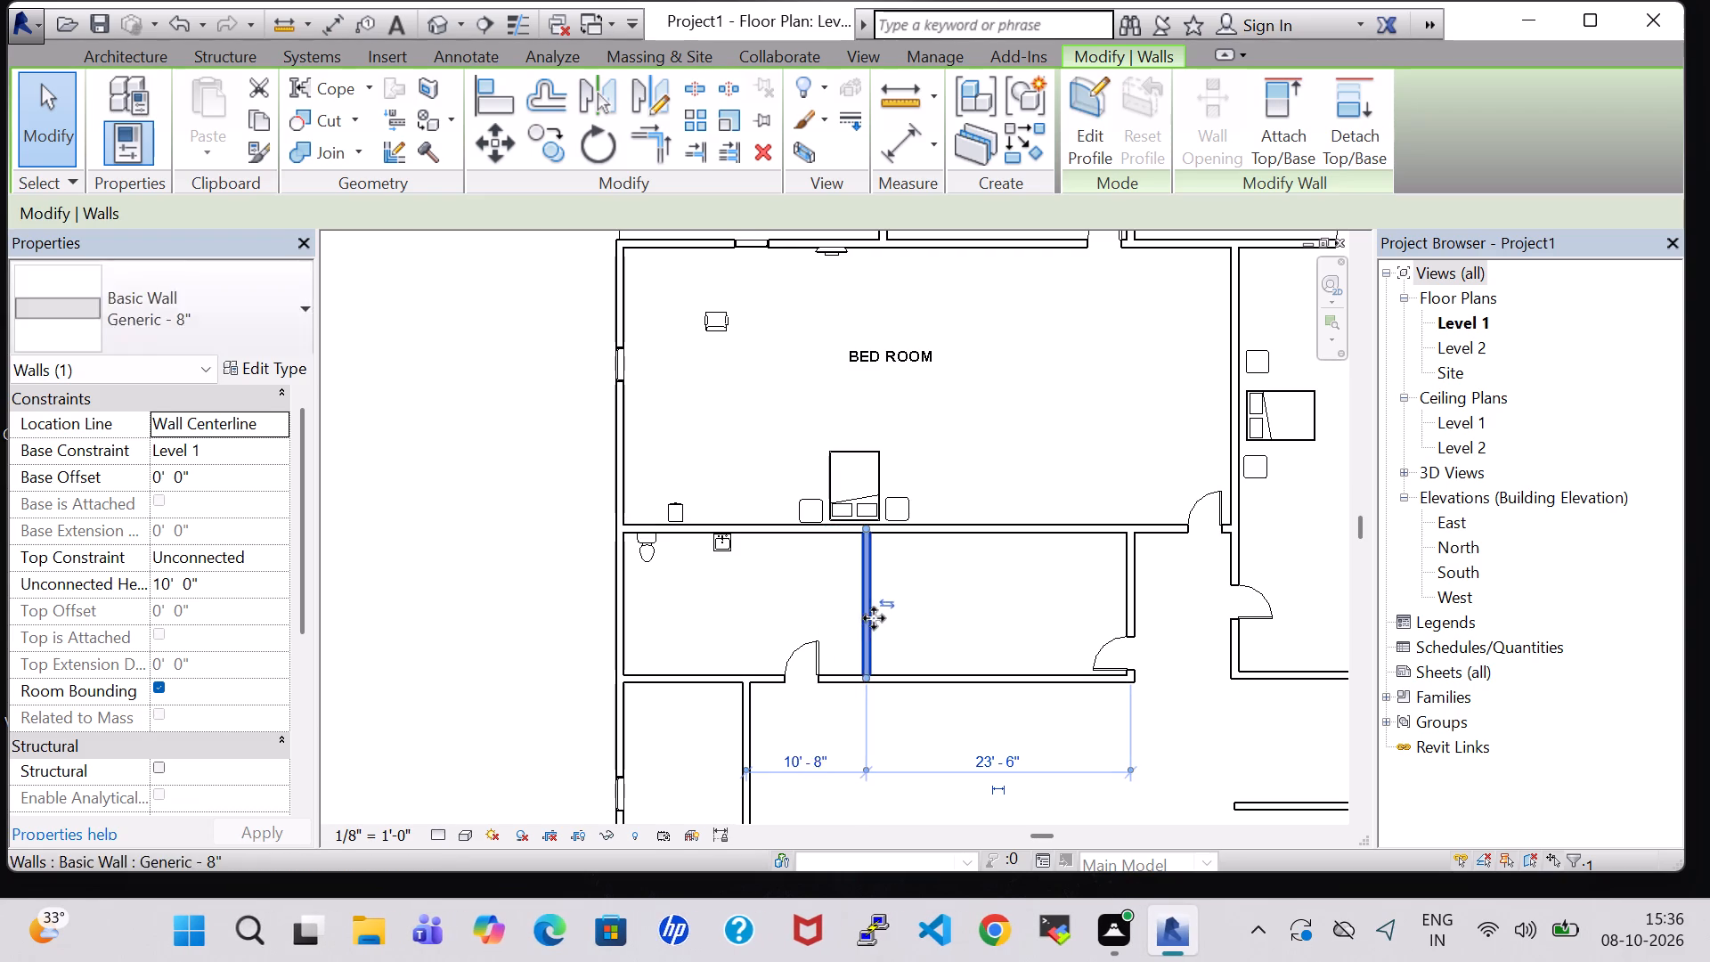
{"action": "left_click", "coordinate": [1047, 623]}
Nudge the west small room's south door eight increments east, to 8' 11" from the wall running south.
{"action": "left_click", "coordinate": [806, 653]}
{"action": "key", "text": "Right"}
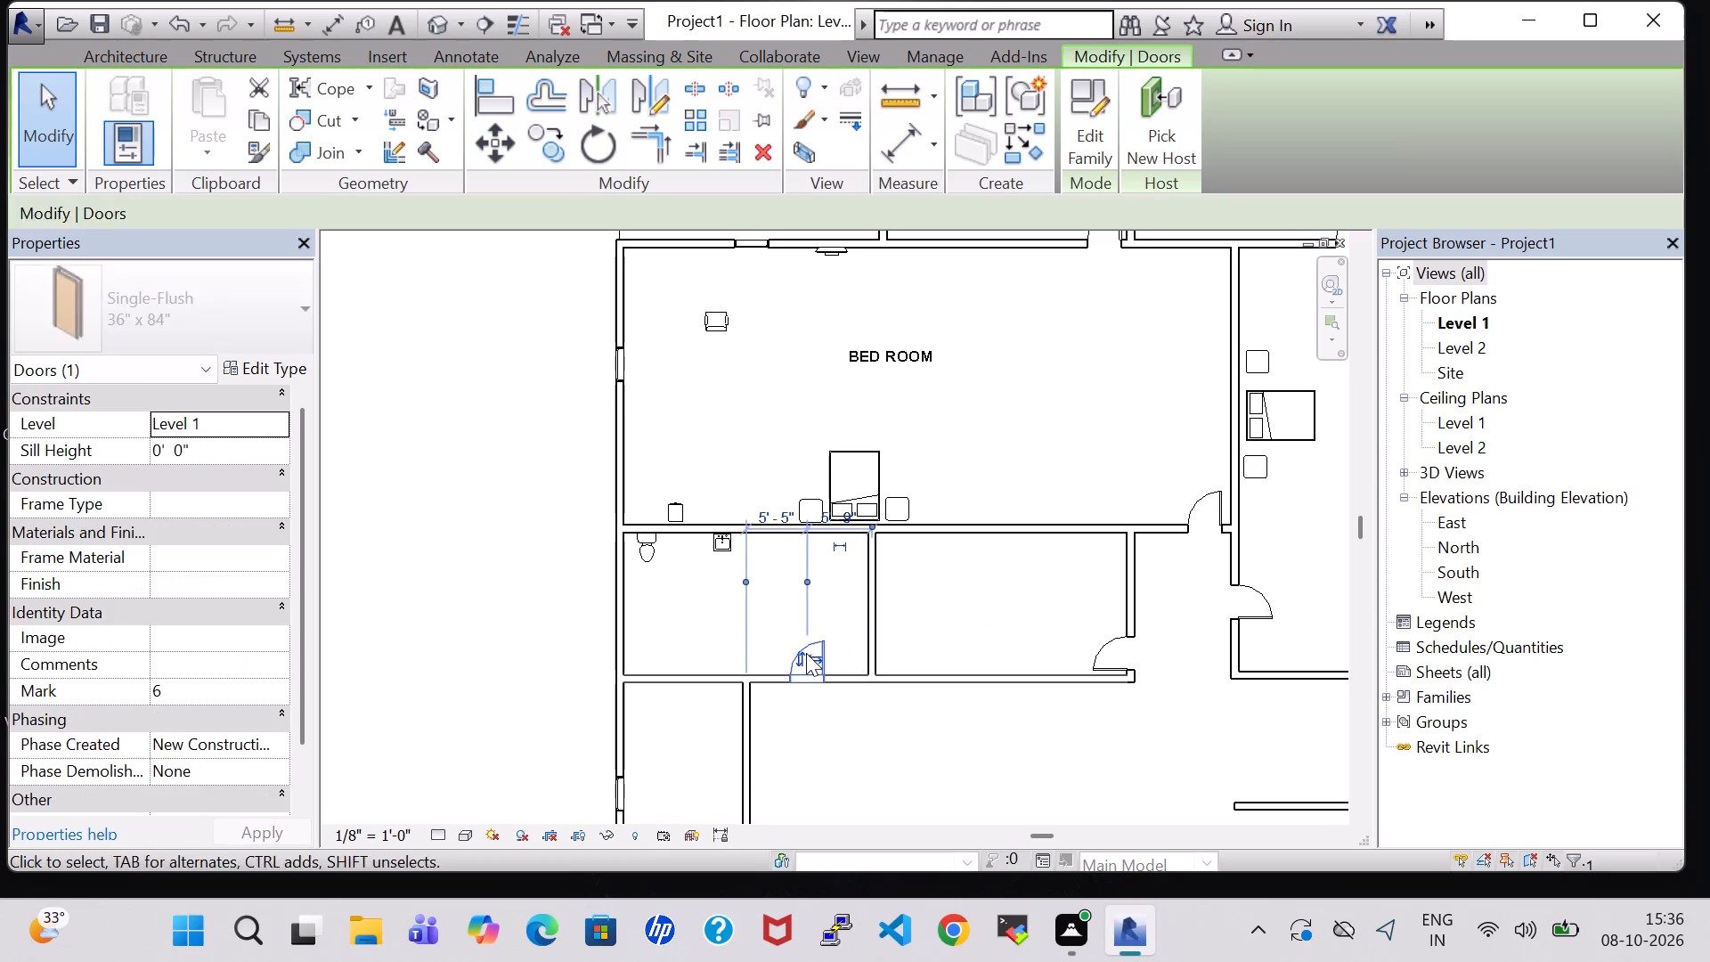
{"action": "key", "text": "Right"}
{"action": "key", "text": "Right"}
{"action": "key", "text": "Right"}
{"action": "key", "text": "Right"}
{"action": "key", "text": "Right"}
{"action": "key", "text": "Right"}
{"action": "key", "text": "Right"}
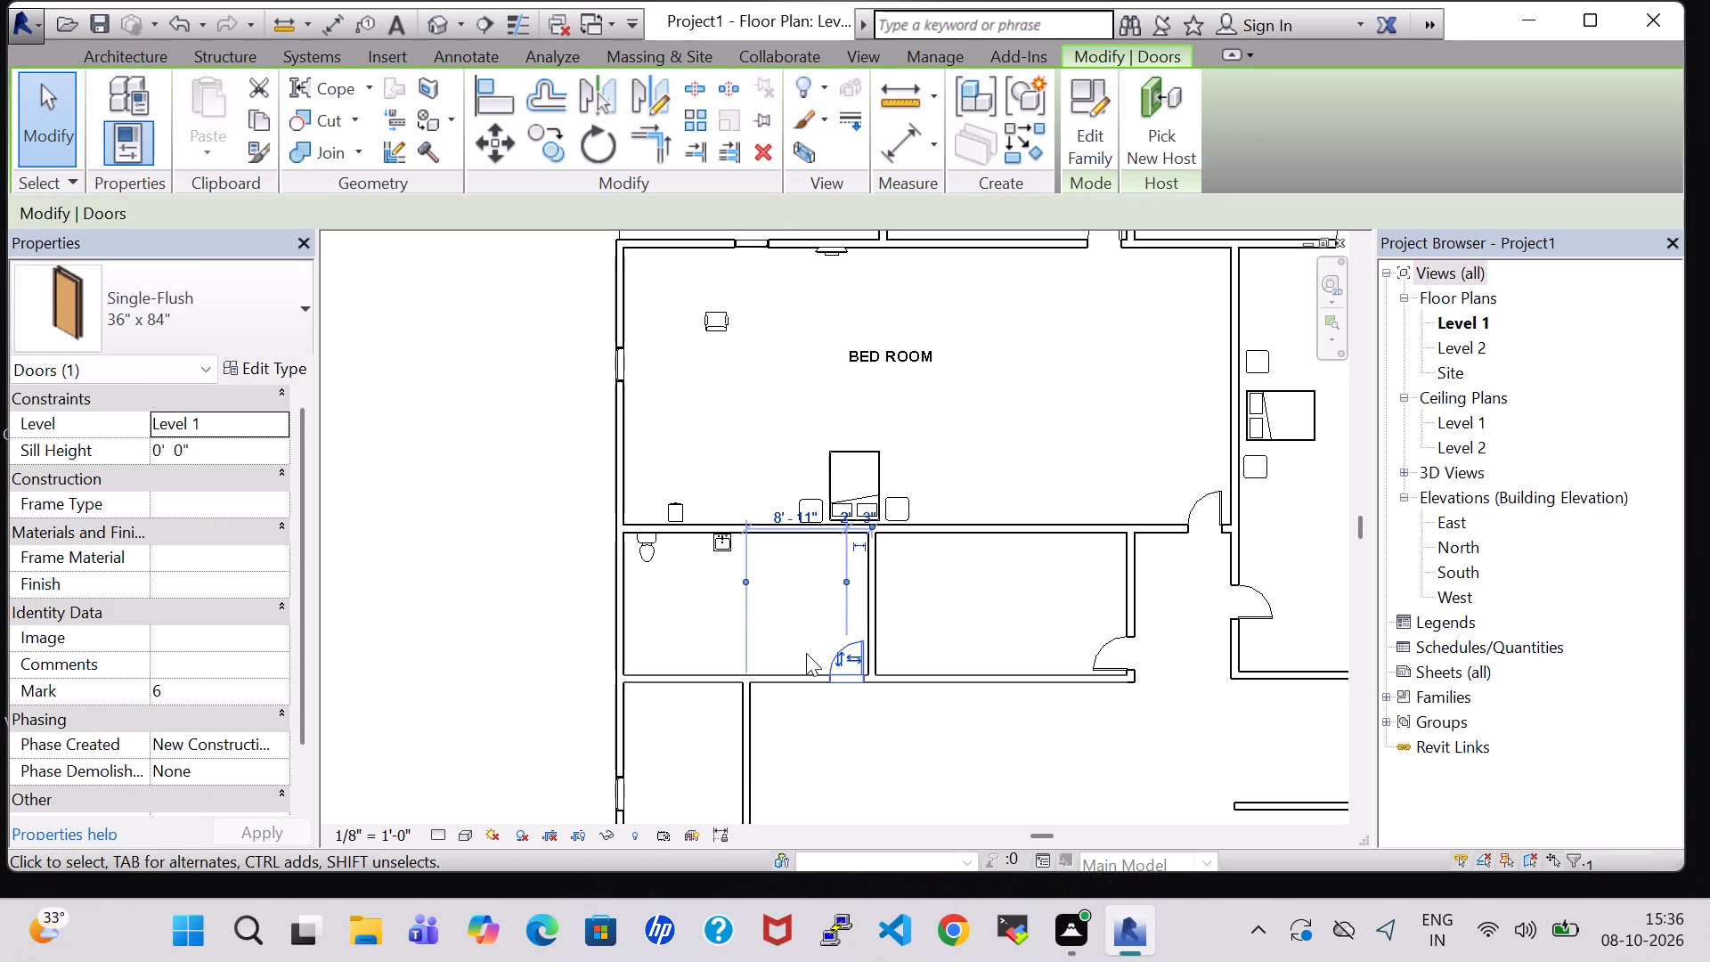
{"action": "left_click", "coordinate": [875, 787]}
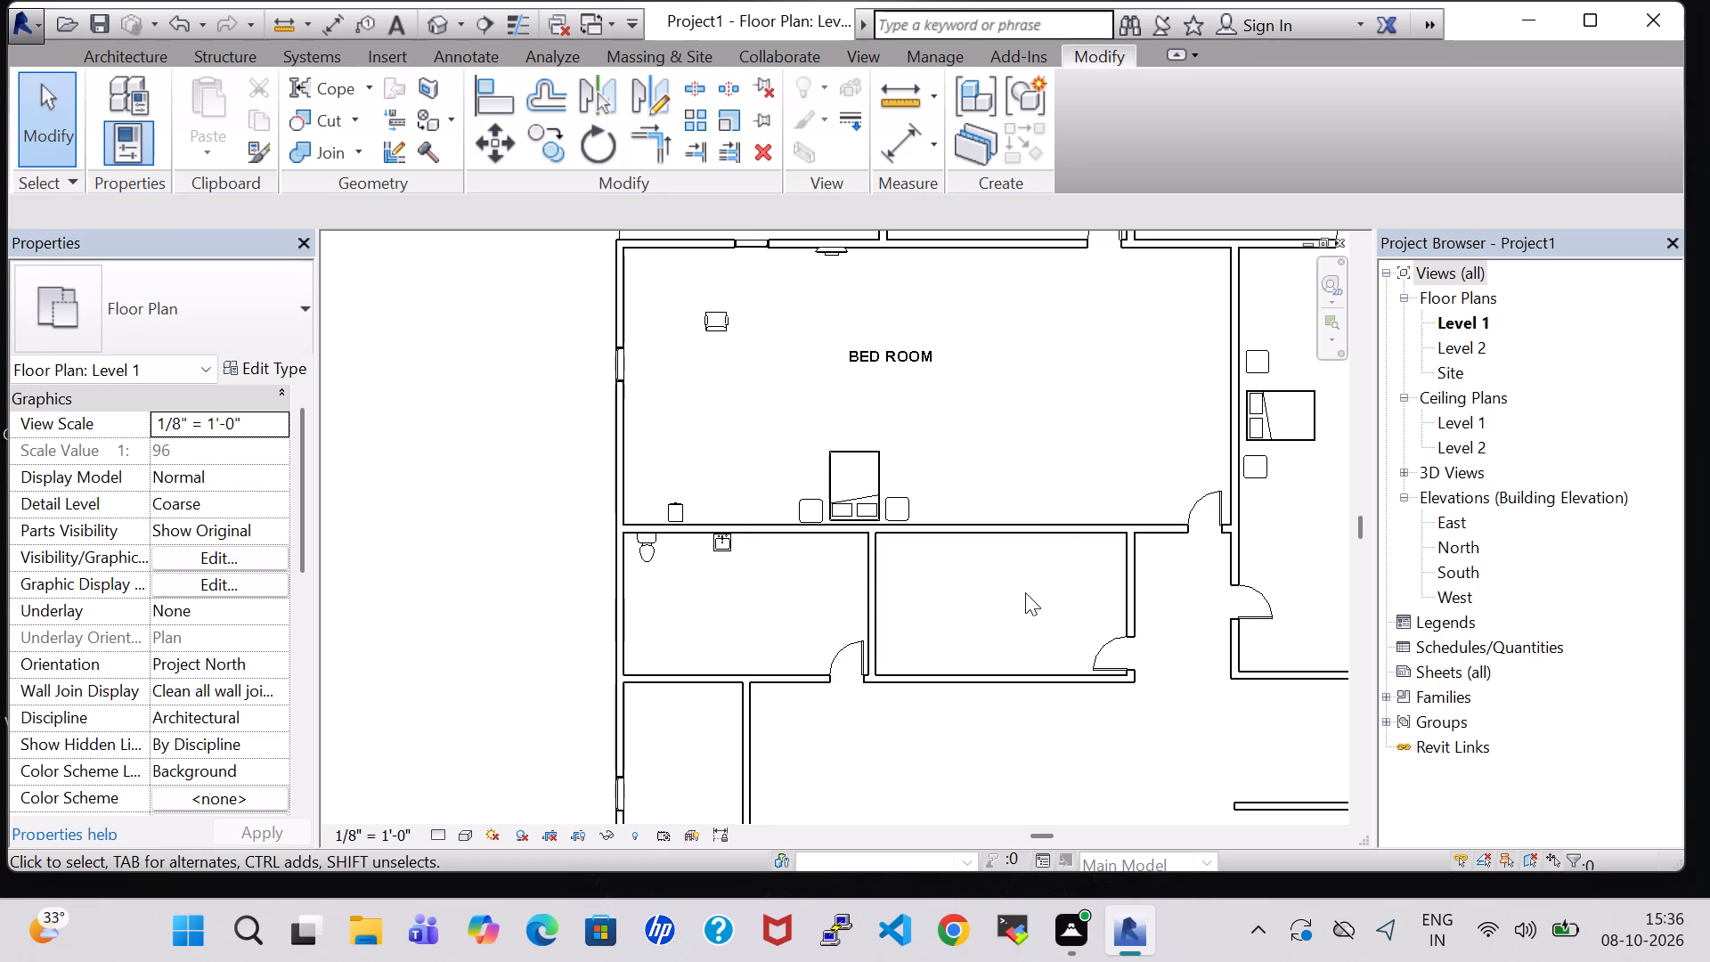
Place a tagged room in each of the two small rooms south of the west bedroom.
{"action": "scroll", "coordinate": [1025, 592], "scroll_direction": "down", "scroll_amount": 3}
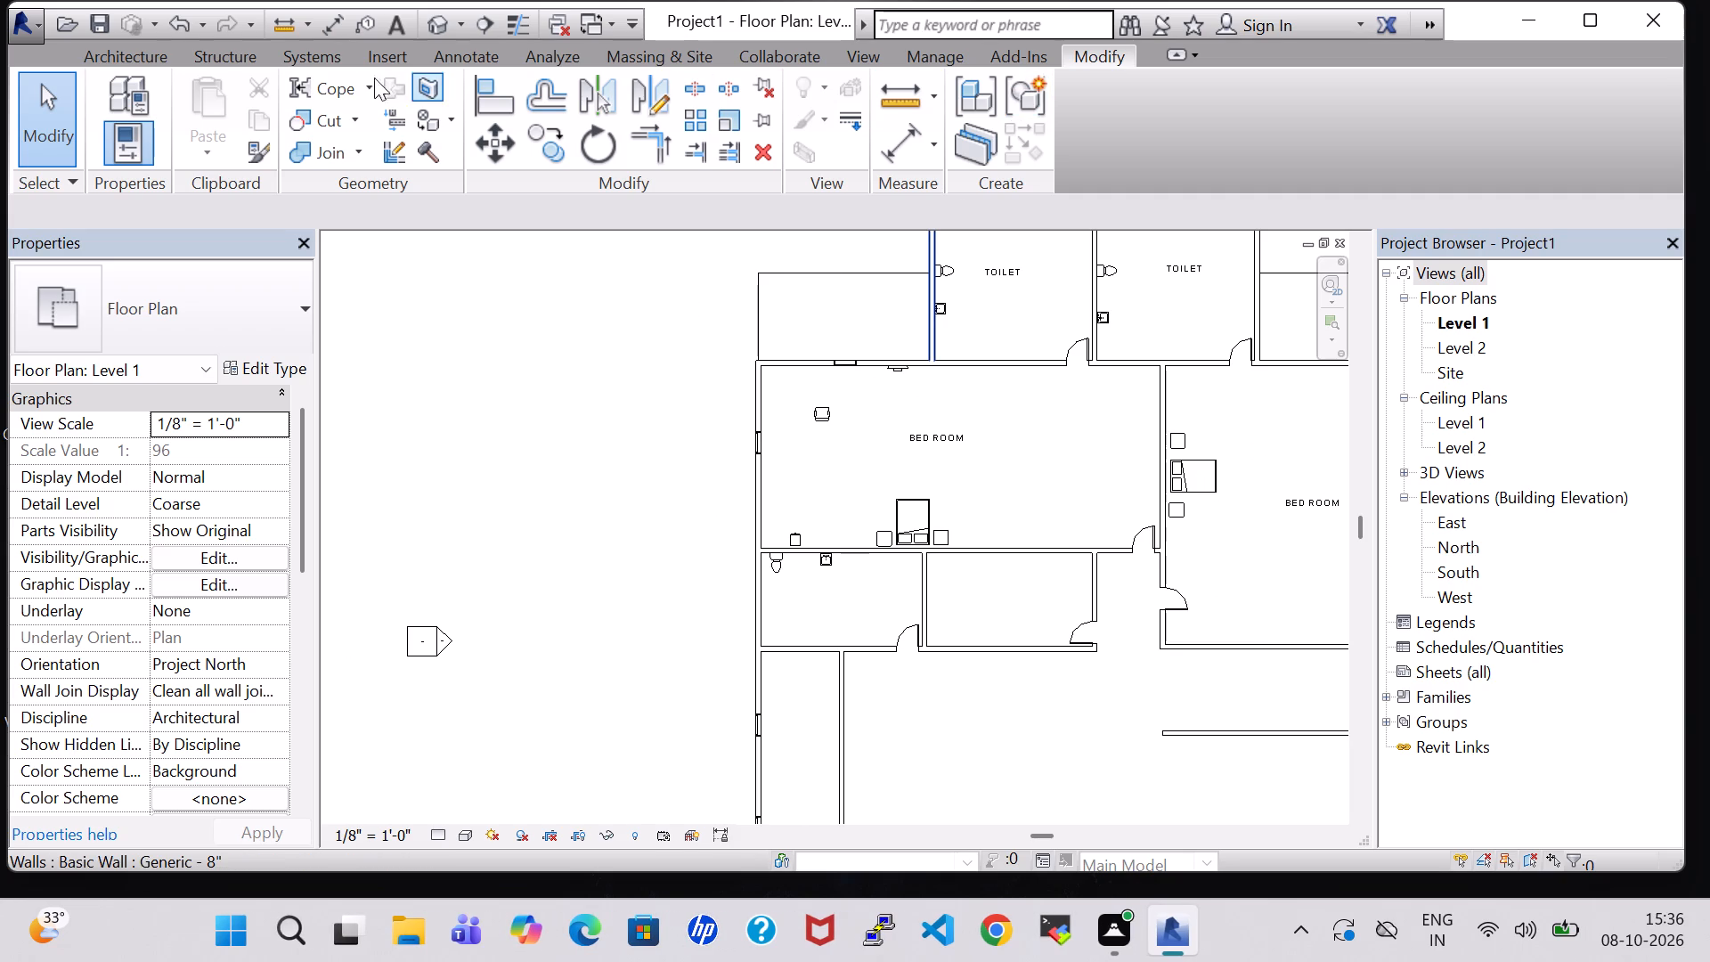
{"action": "left_click", "coordinate": [103, 57]}
{"action": "left_click", "coordinate": [899, 93]}
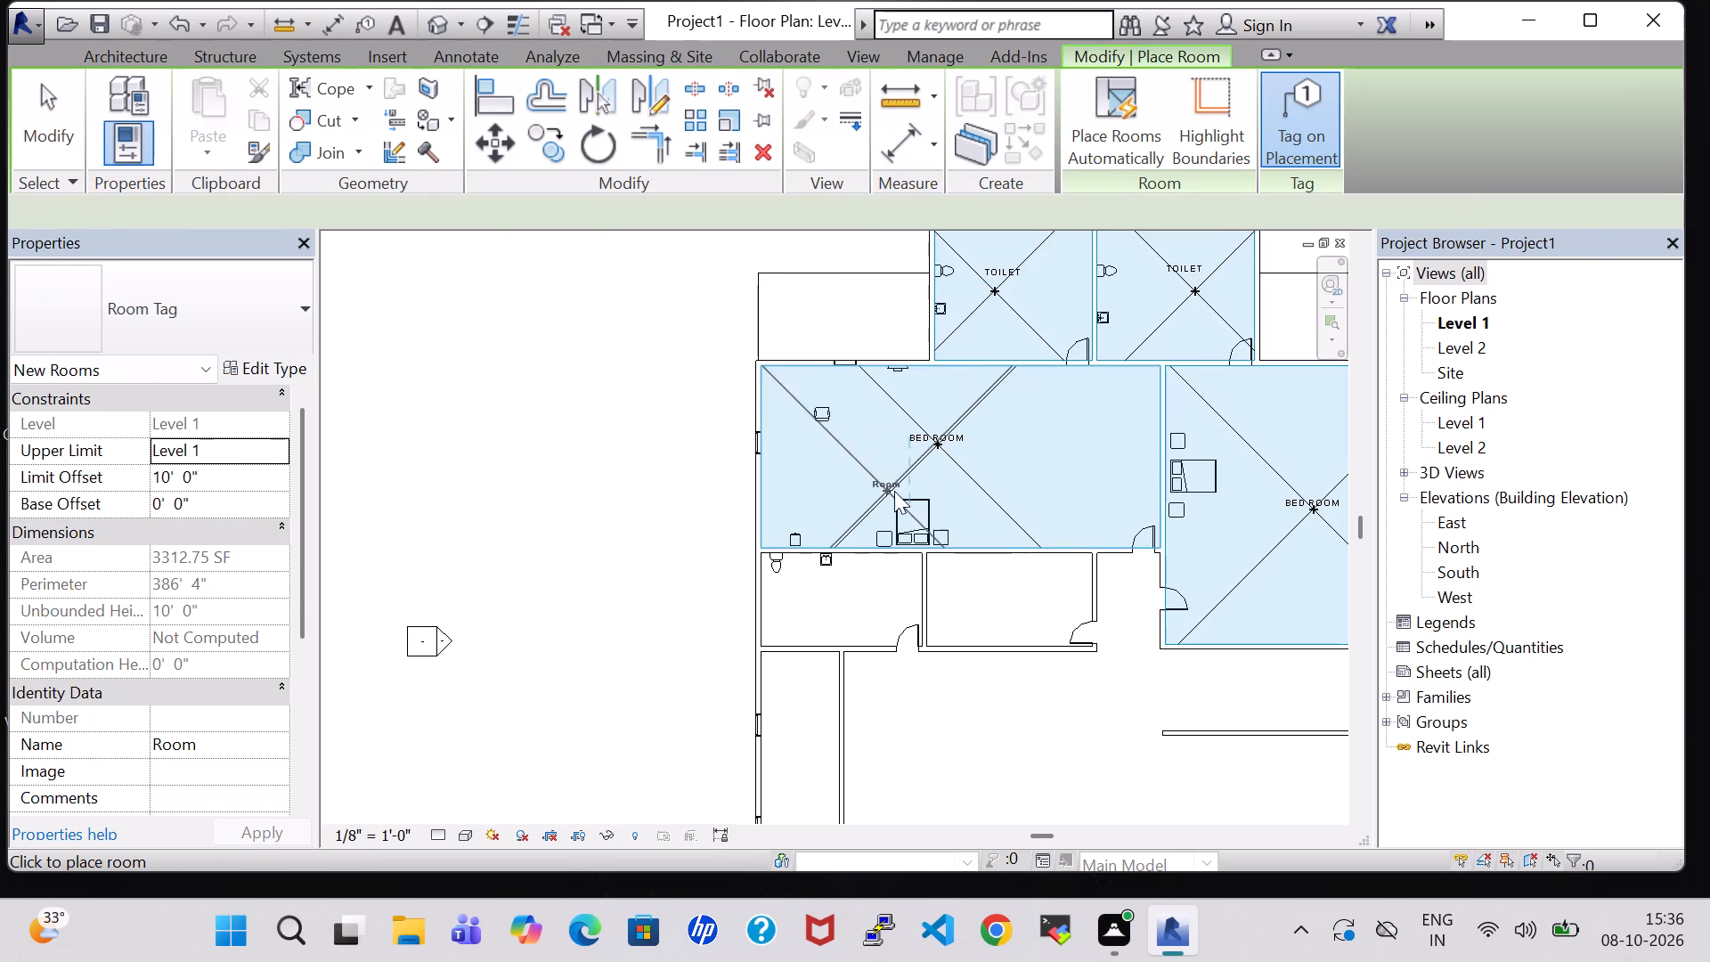
{"action": "left_click", "coordinate": [840, 590]}
{"action": "left_click", "coordinate": [1010, 618]}
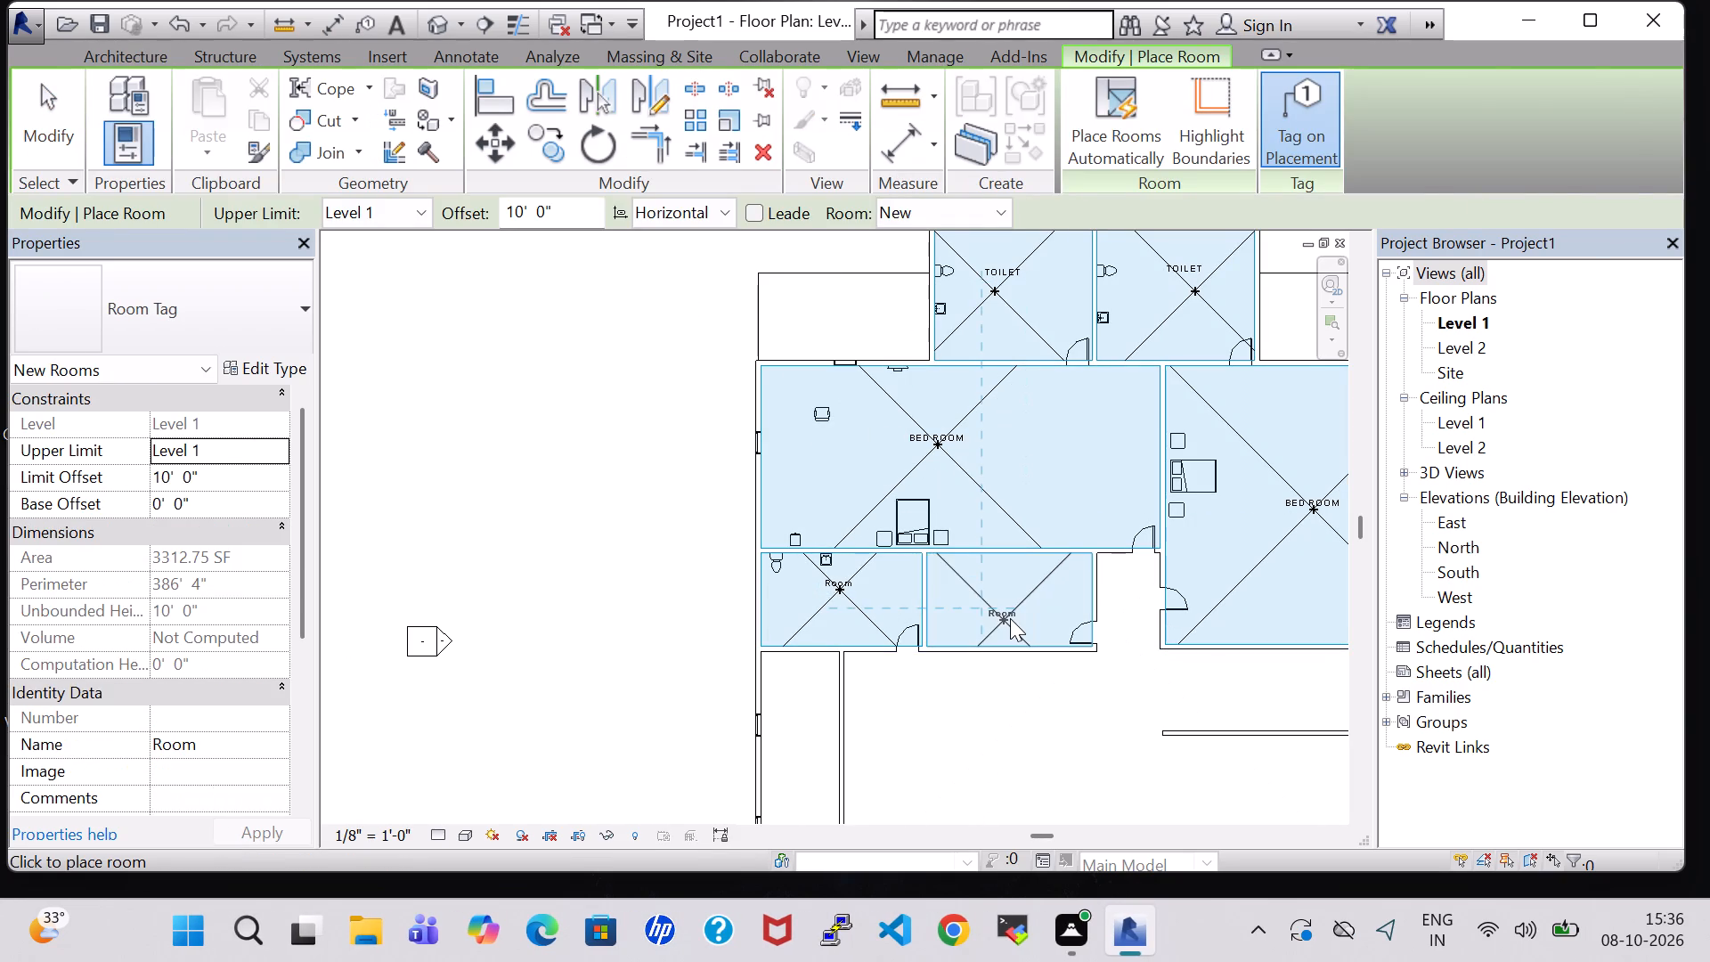
{"action": "key", "text": "Escape"}
{"action": "key", "text": "Escape"}
Name the west small room, which holds the toilet and sink, P-ROOM.
{"action": "left_click", "coordinate": [843, 587]}
{"action": "left_click", "coordinate": [843, 587]}
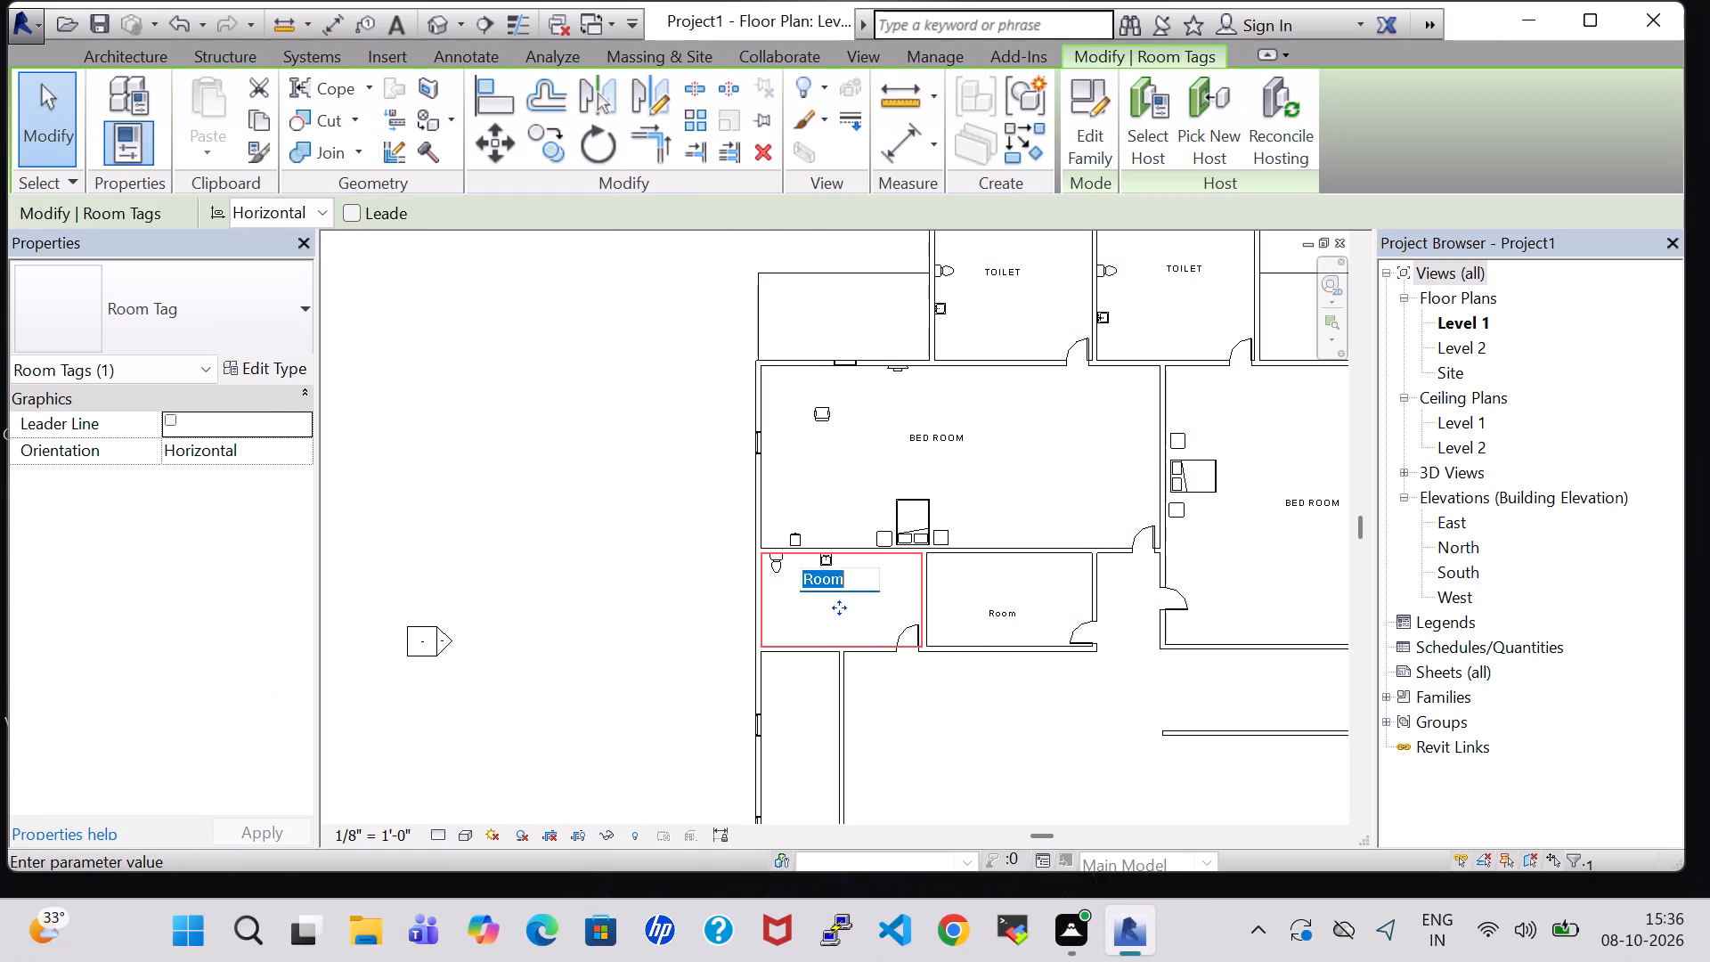
{"action": "key", "text": "BackSpace"}
{"action": "type", "text": "PROOM"}
{"action": "key", "text": "Return"}
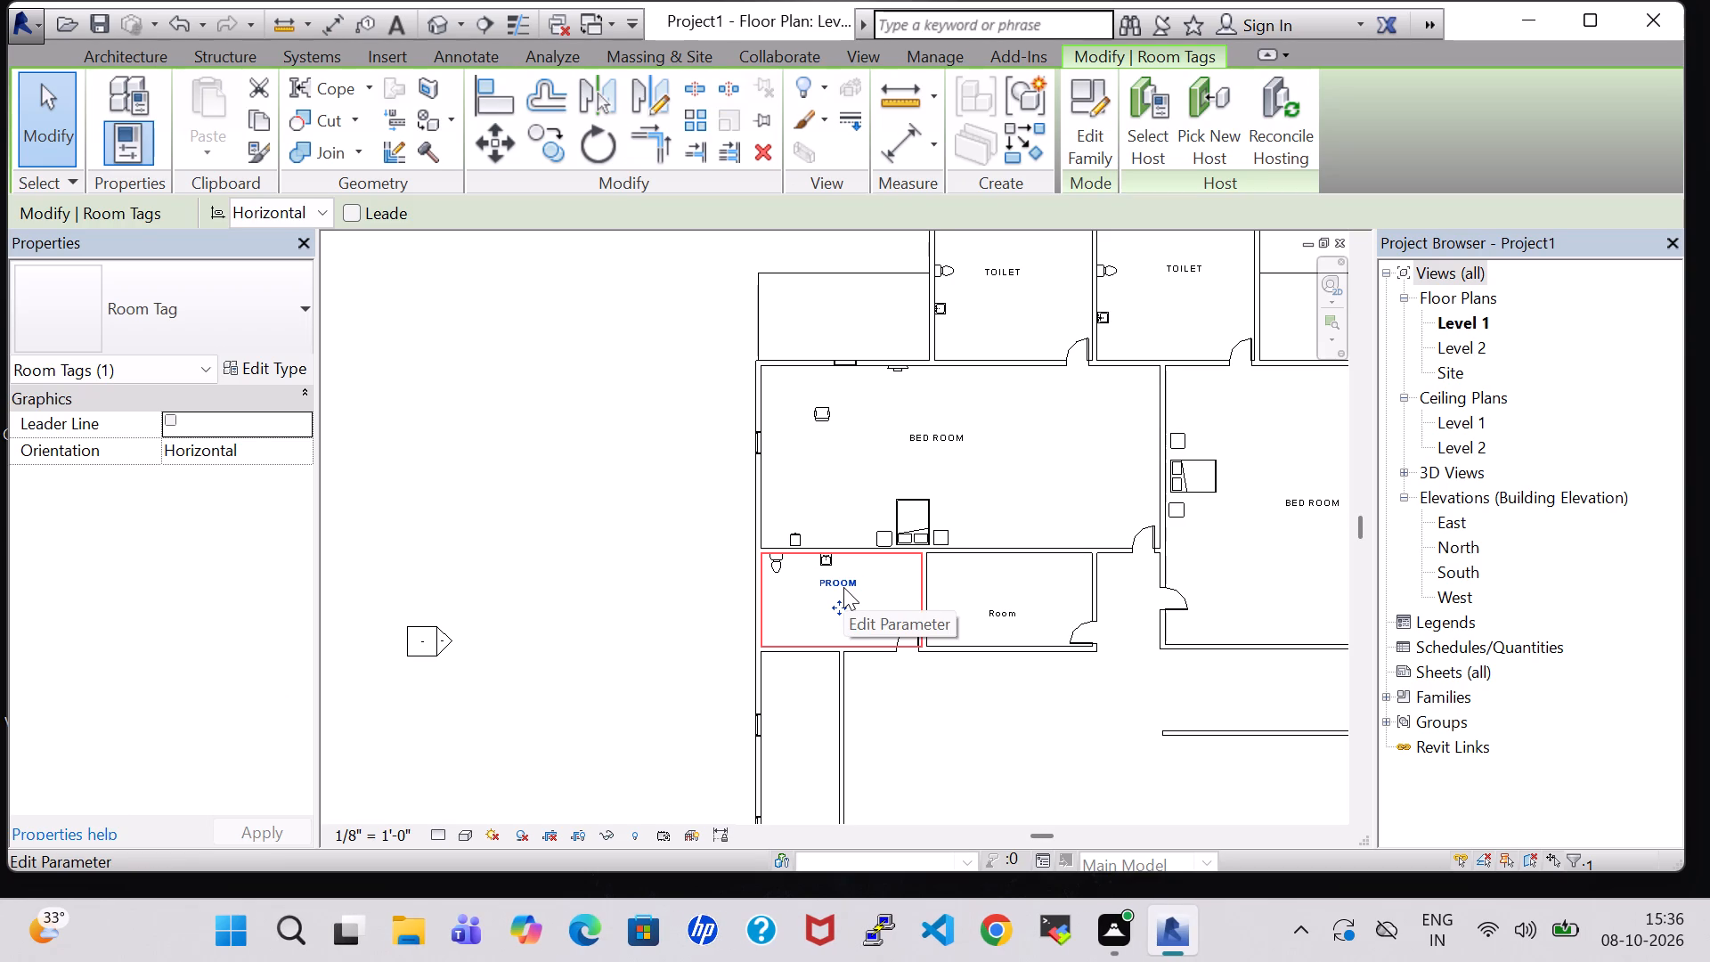
{"action": "left_click", "coordinate": [843, 578]}
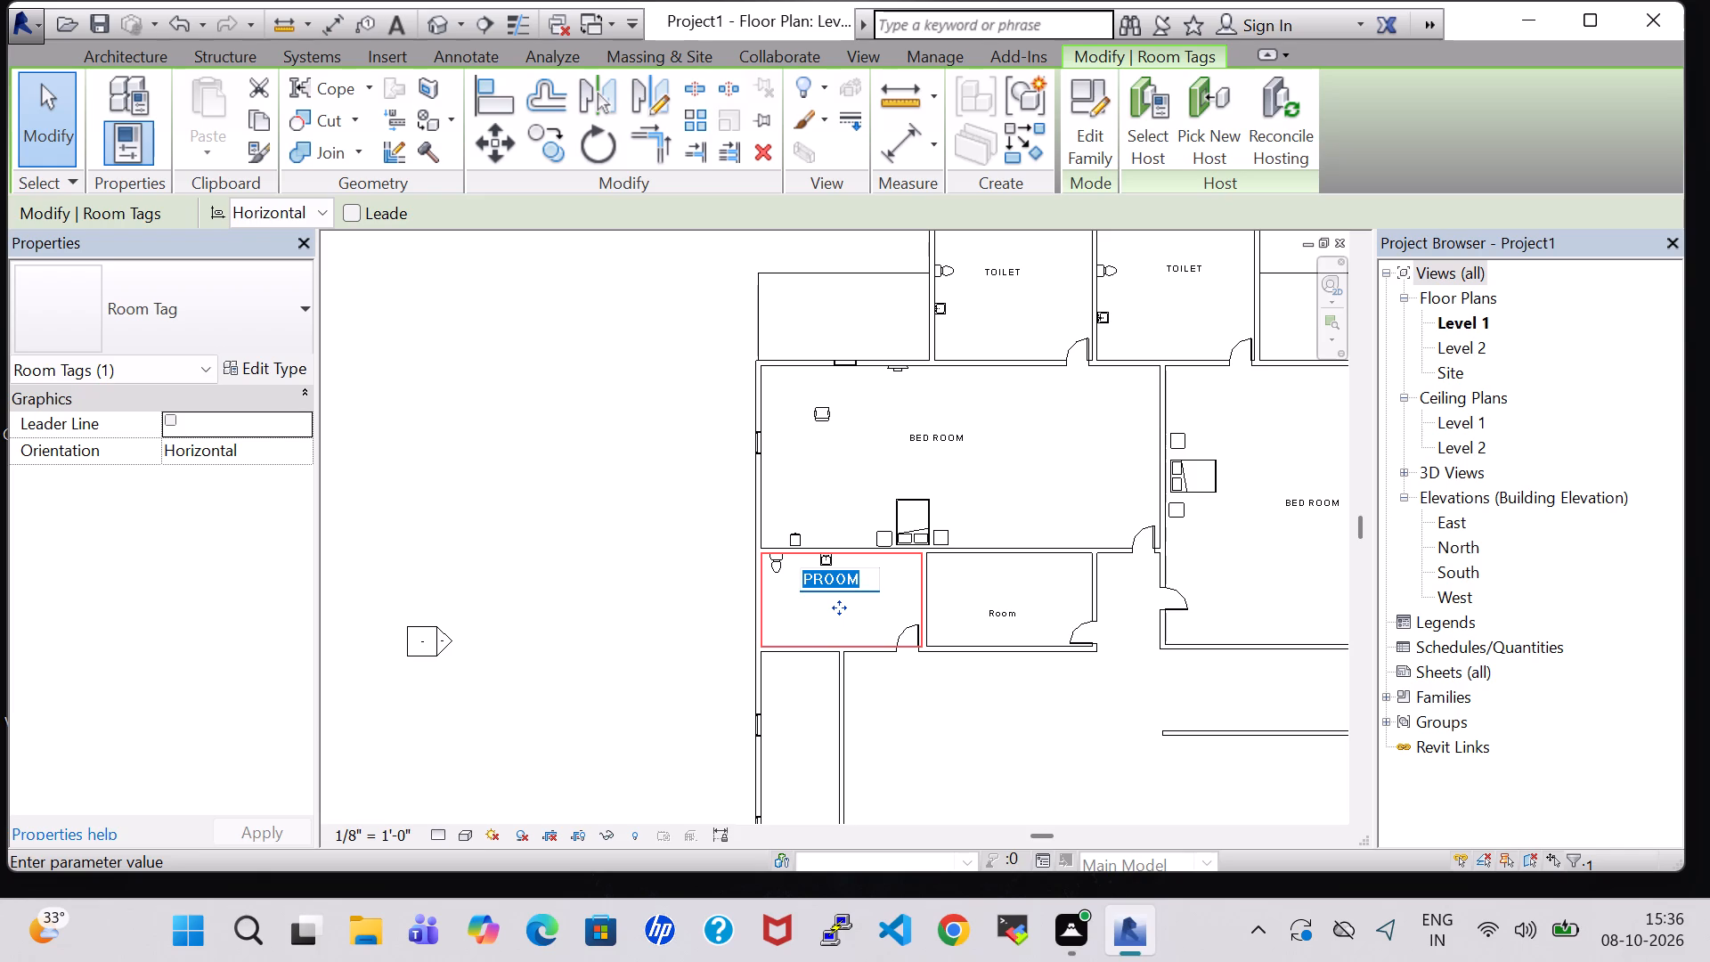
{"action": "left_click", "coordinate": [811, 577]}
{"action": "key", "text": "minus"}
{"action": "key", "text": "Return"}
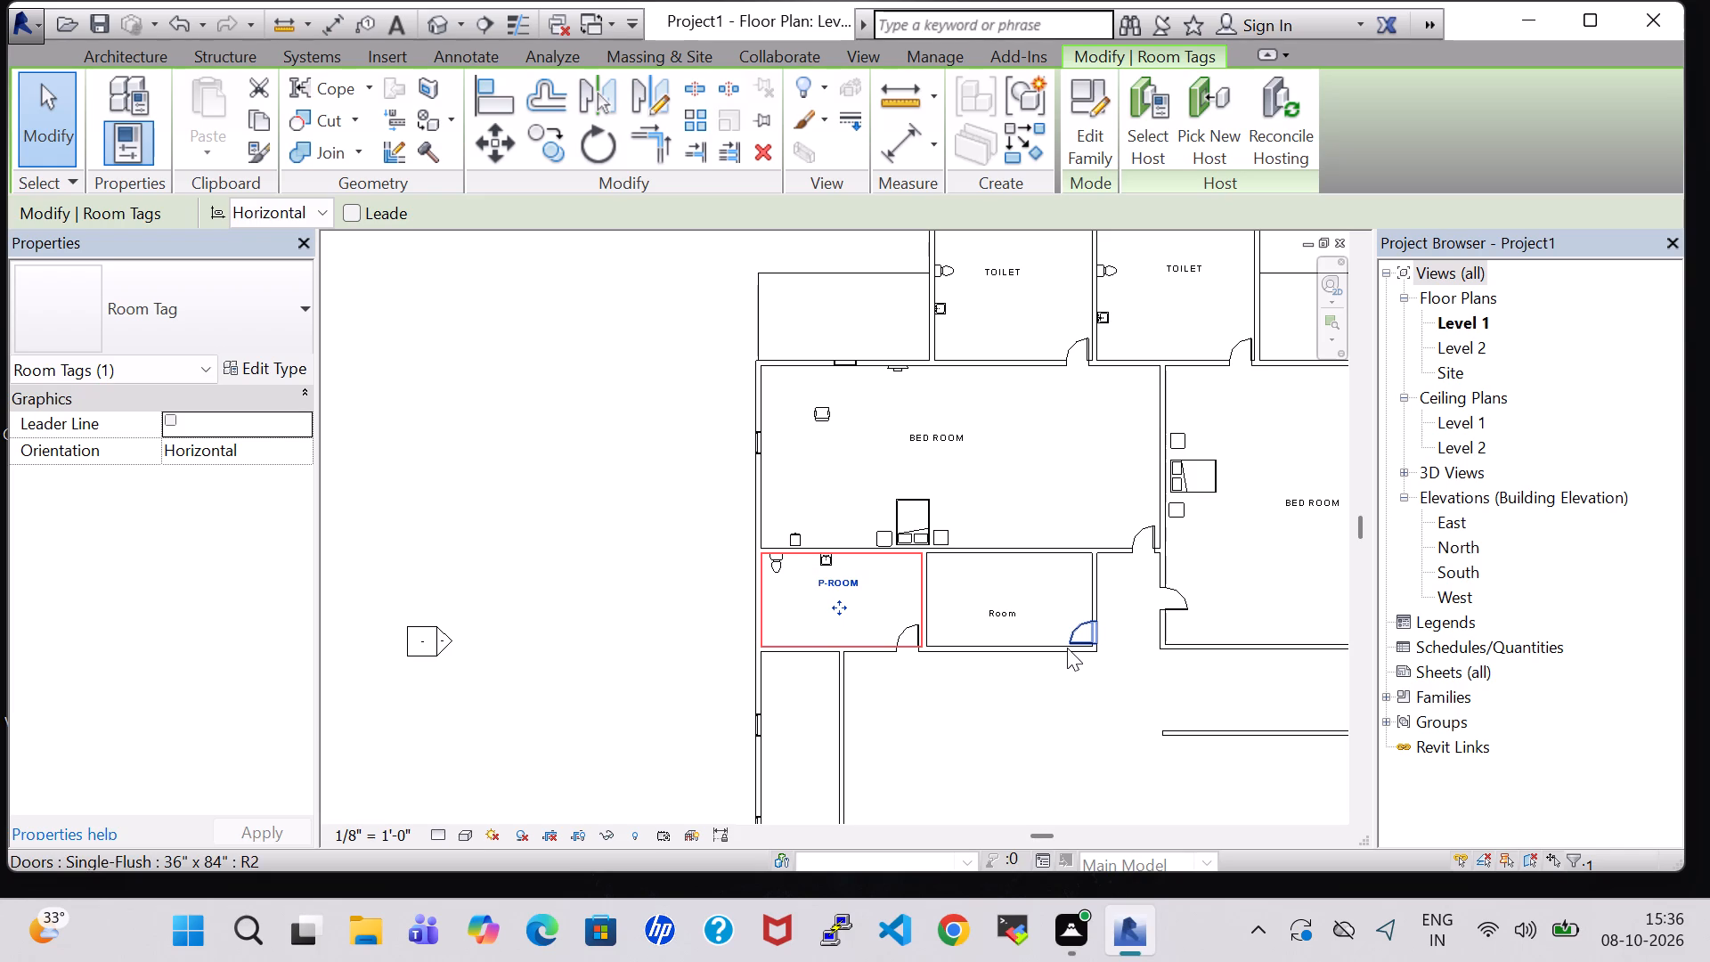
Name the east small room, beside the P-ROOM, STORE.
{"action": "double_click", "coordinate": [1011, 615]}
{"action": "key", "text": "BackSpace"}
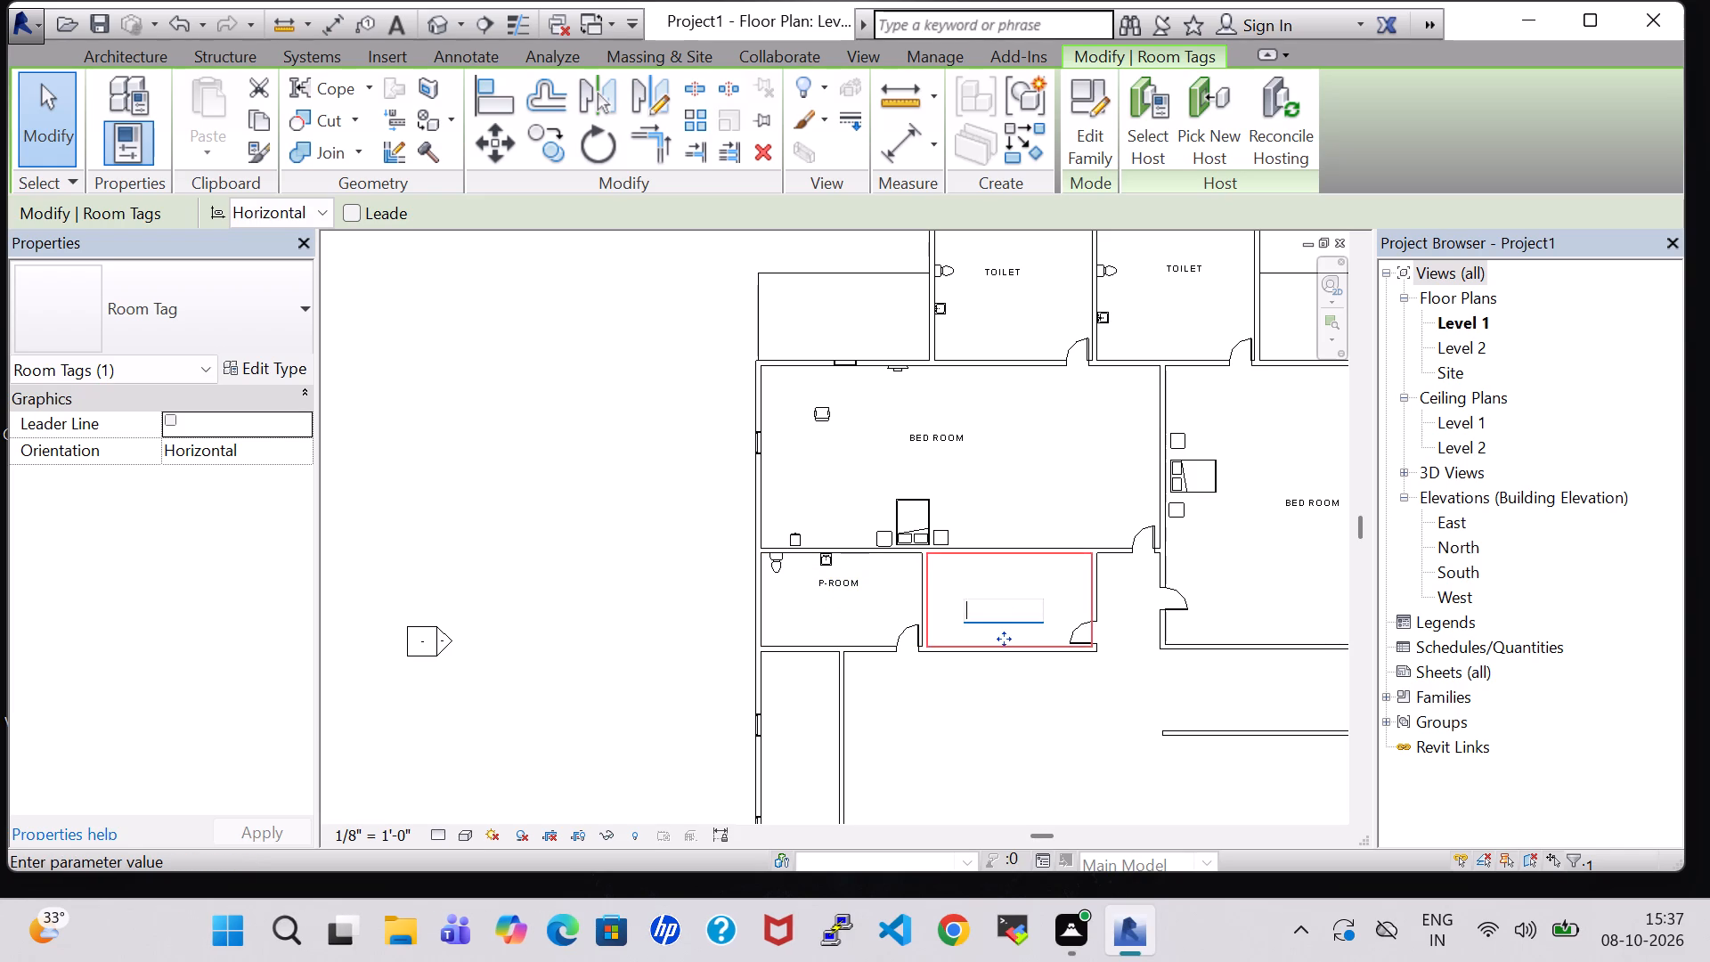
{"action": "type", "text": "STR"}
{"action": "key", "text": "BackSpace"}
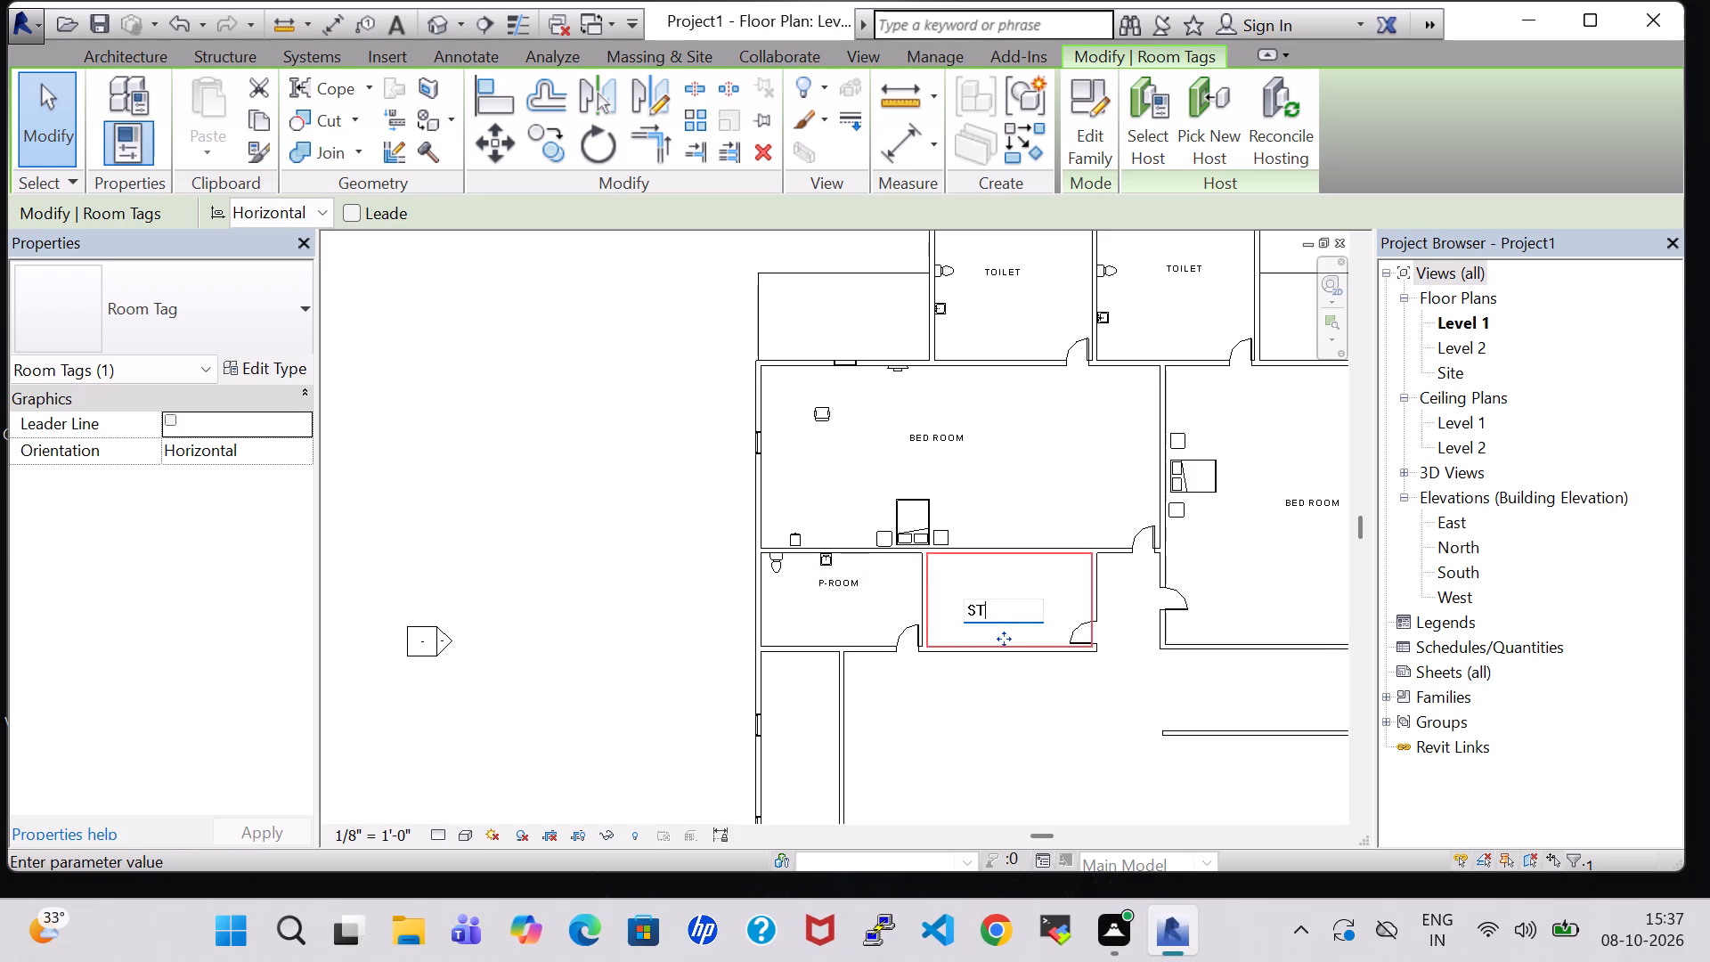
{"action": "type", "text": "ORE"}
{"action": "key", "text": "Return"}
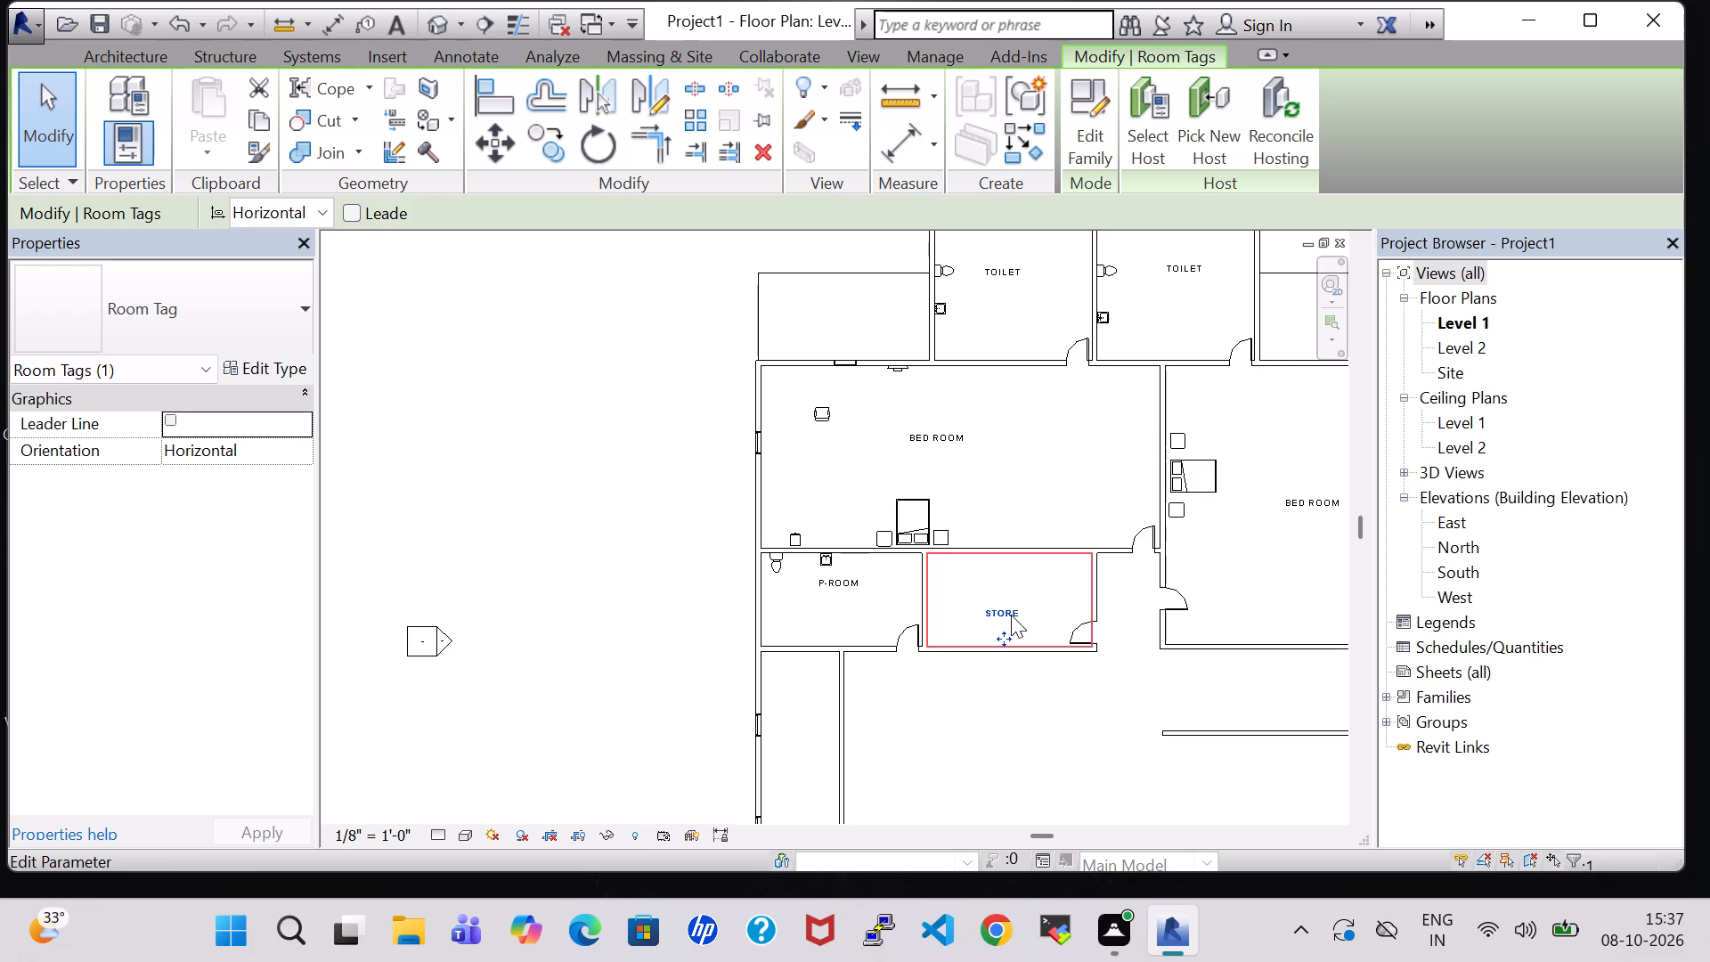
Nudge the STORE room tag four increments north, toward the middle of its room.
{"action": "key", "text": "Up"}
{"action": "key", "text": "Up"}
{"action": "key", "text": "Up"}
{"action": "key", "text": "Up"}
{"action": "left_click", "coordinate": [999, 488]}
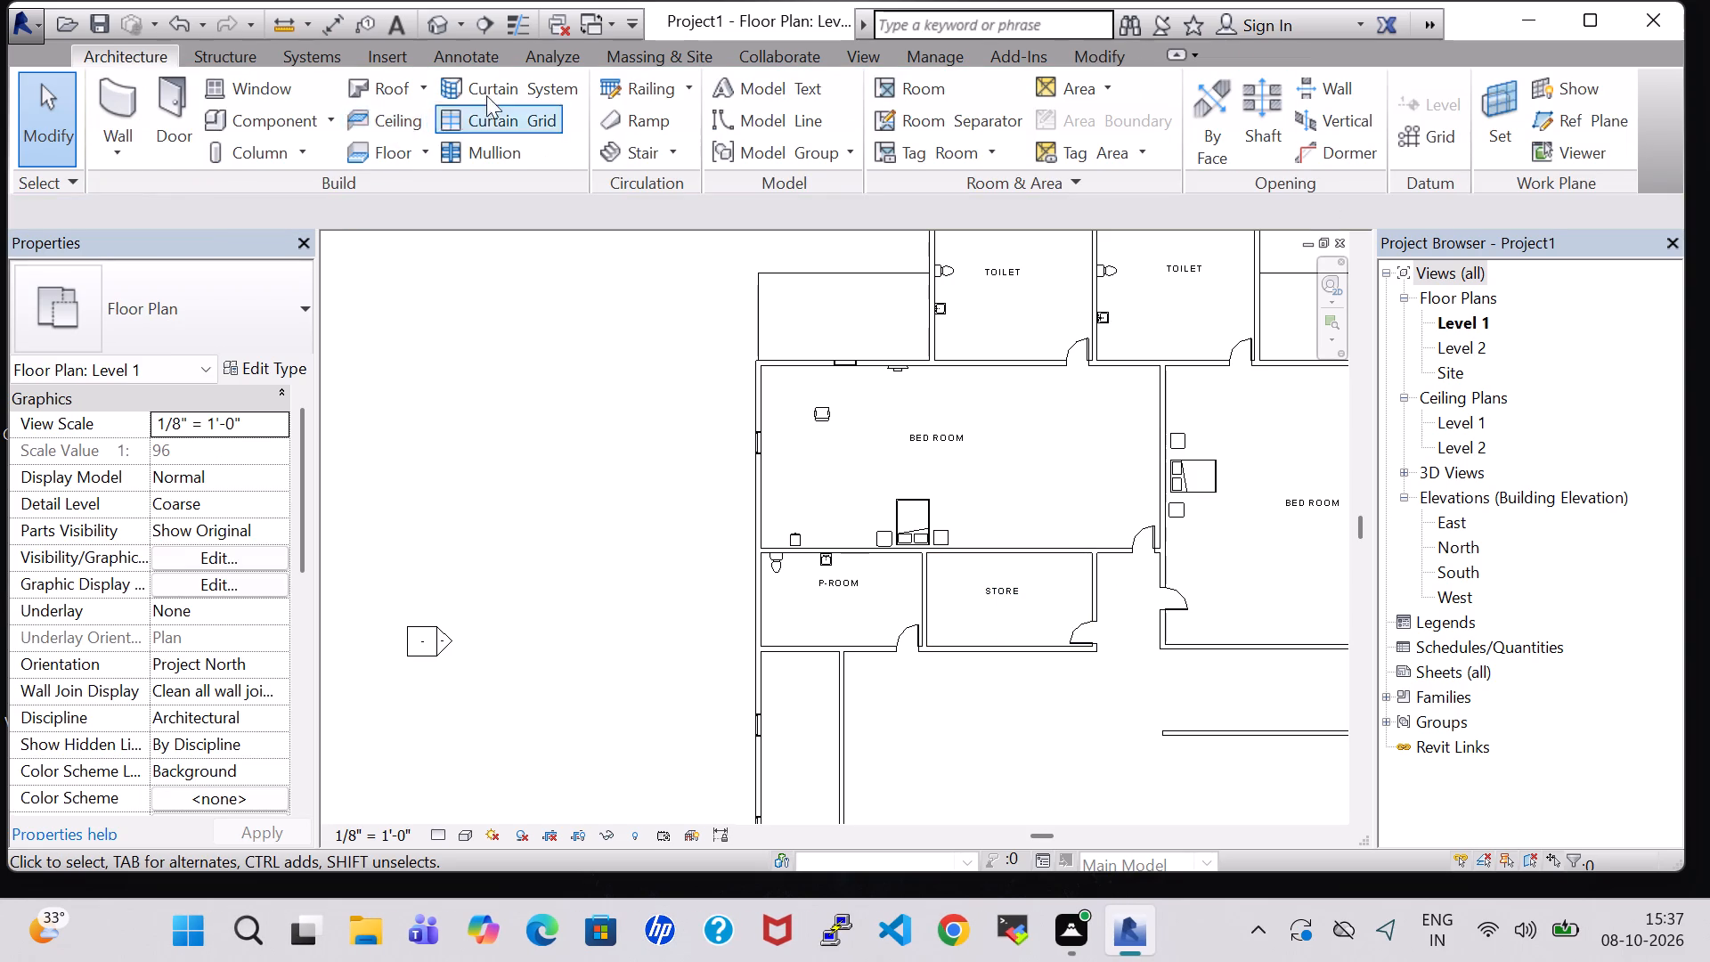
Save the project as PROJECT18 in the work folder on the Desktop.
{"action": "left_click", "coordinate": [917, 75]}
{"action": "left_click", "coordinate": [890, 369]}
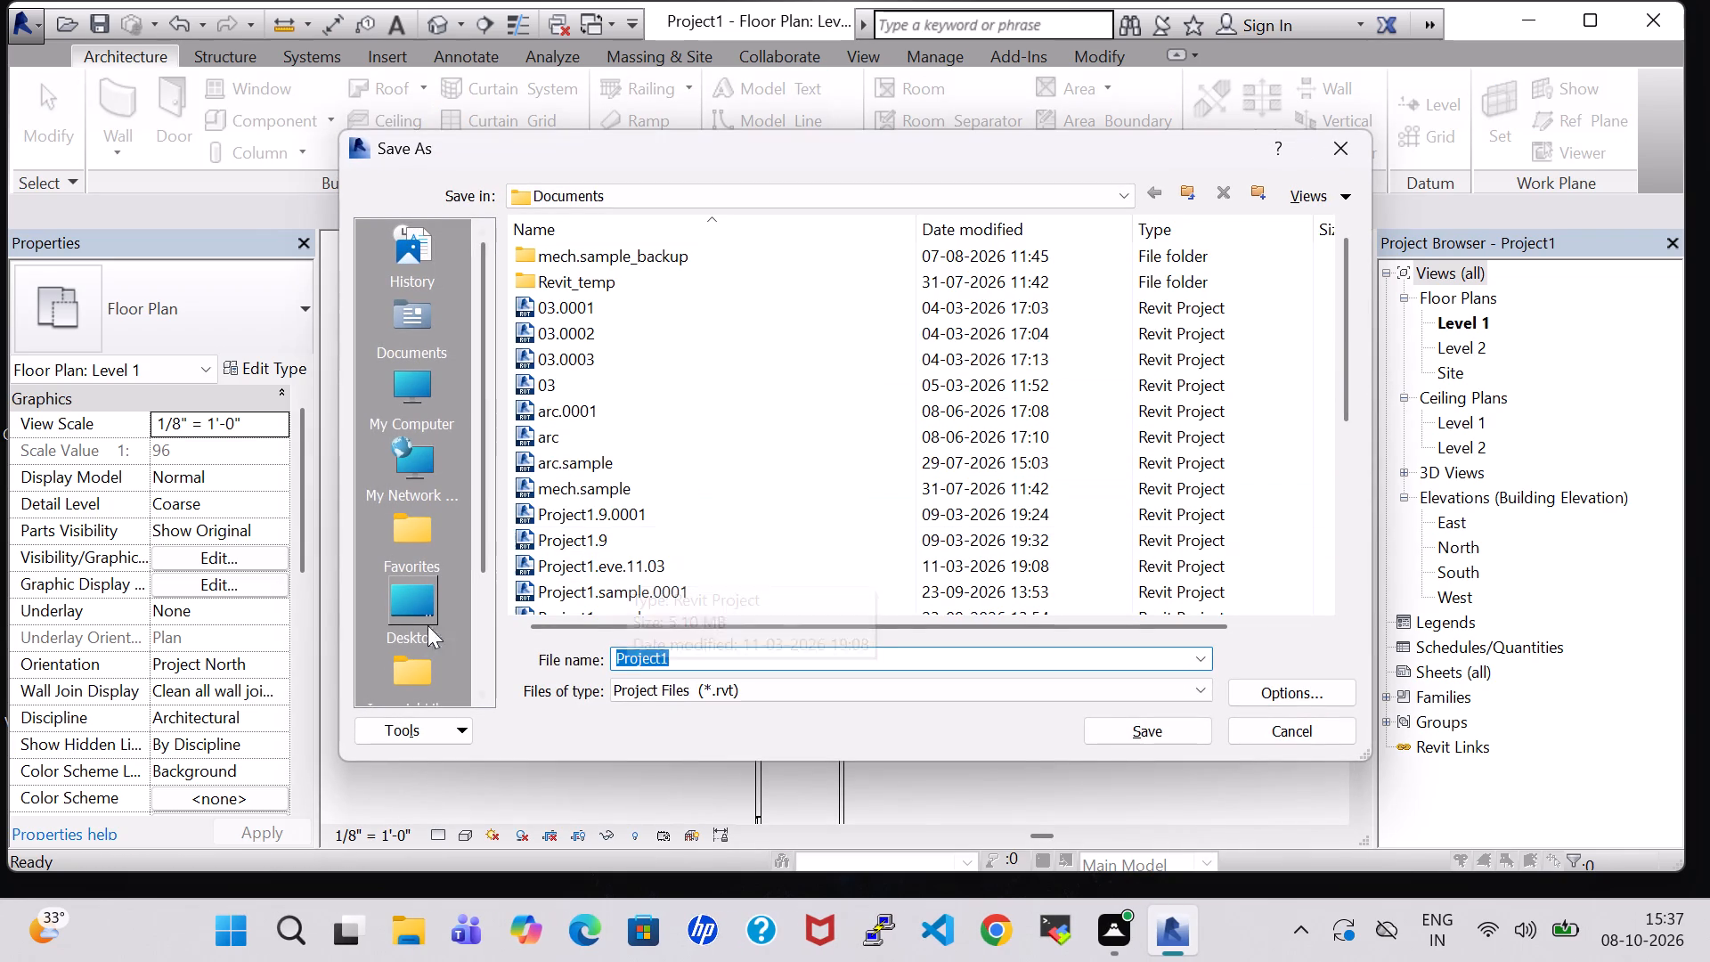
{"action": "scroll", "coordinate": [379, 644], "scroll_direction": "down", "scroll_amount": 1}
{"action": "double_click", "coordinate": [404, 461]}
{"action": "scroll", "coordinate": [679, 542], "scroll_direction": "down", "scroll_amount": 1}
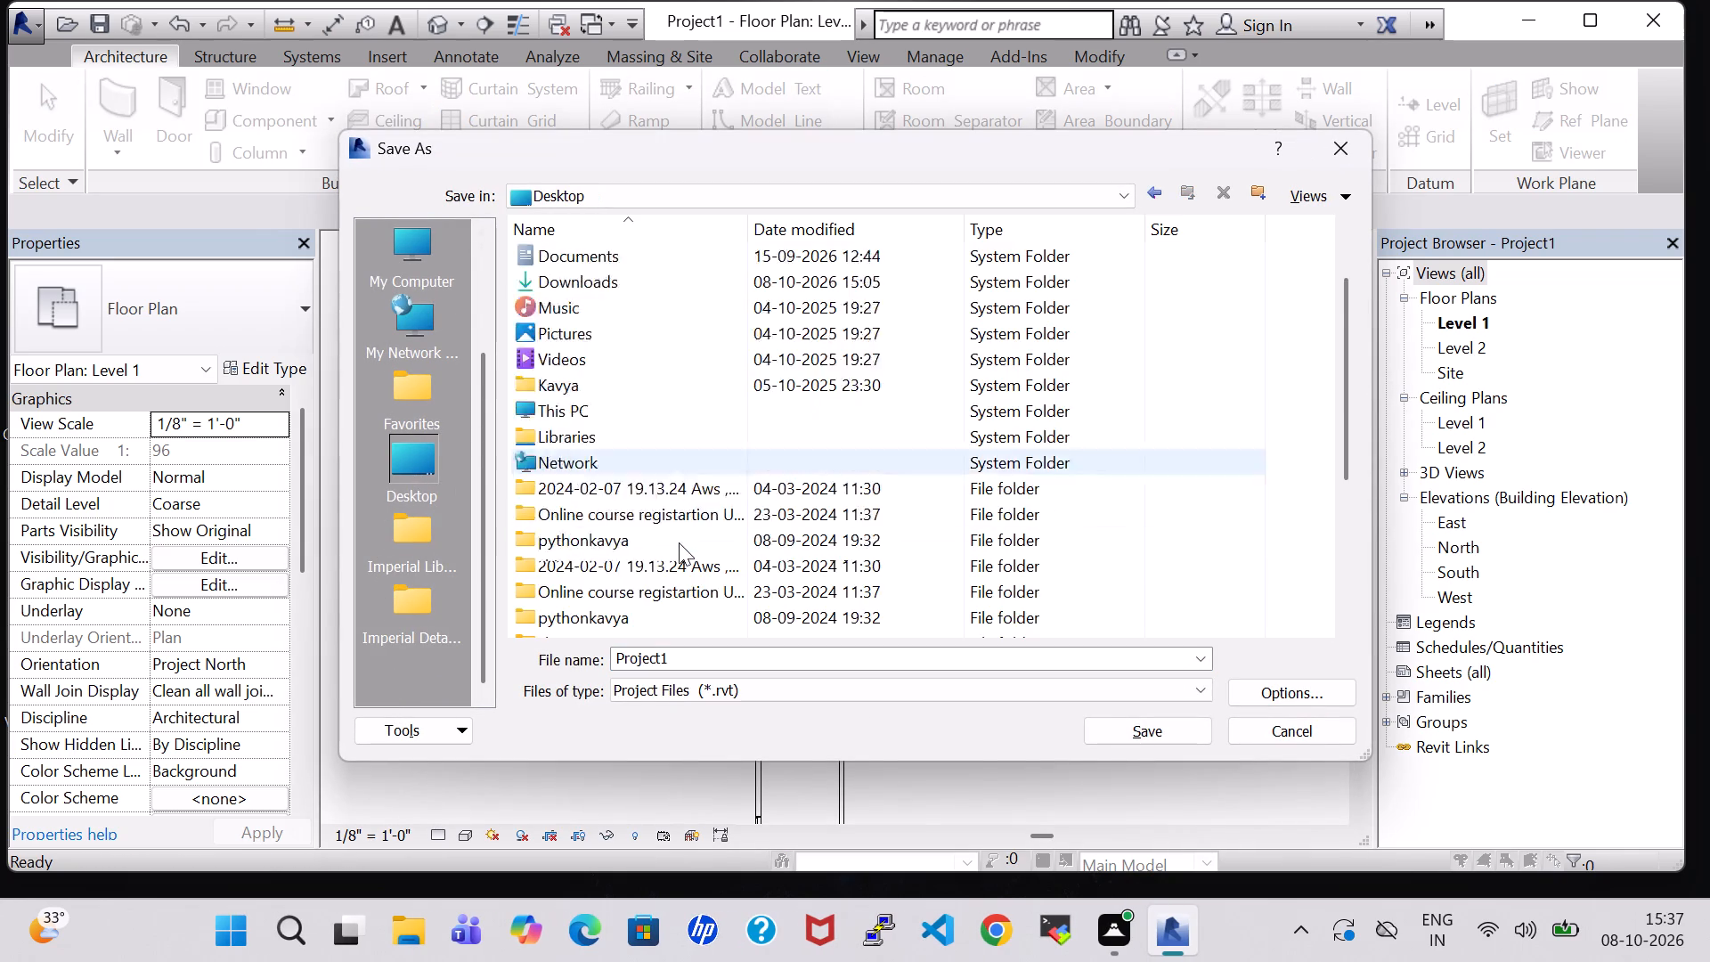
{"action": "scroll", "coordinate": [679, 542], "scroll_direction": "down", "scroll_amount": 4}
{"action": "double_click", "coordinate": [560, 411]}
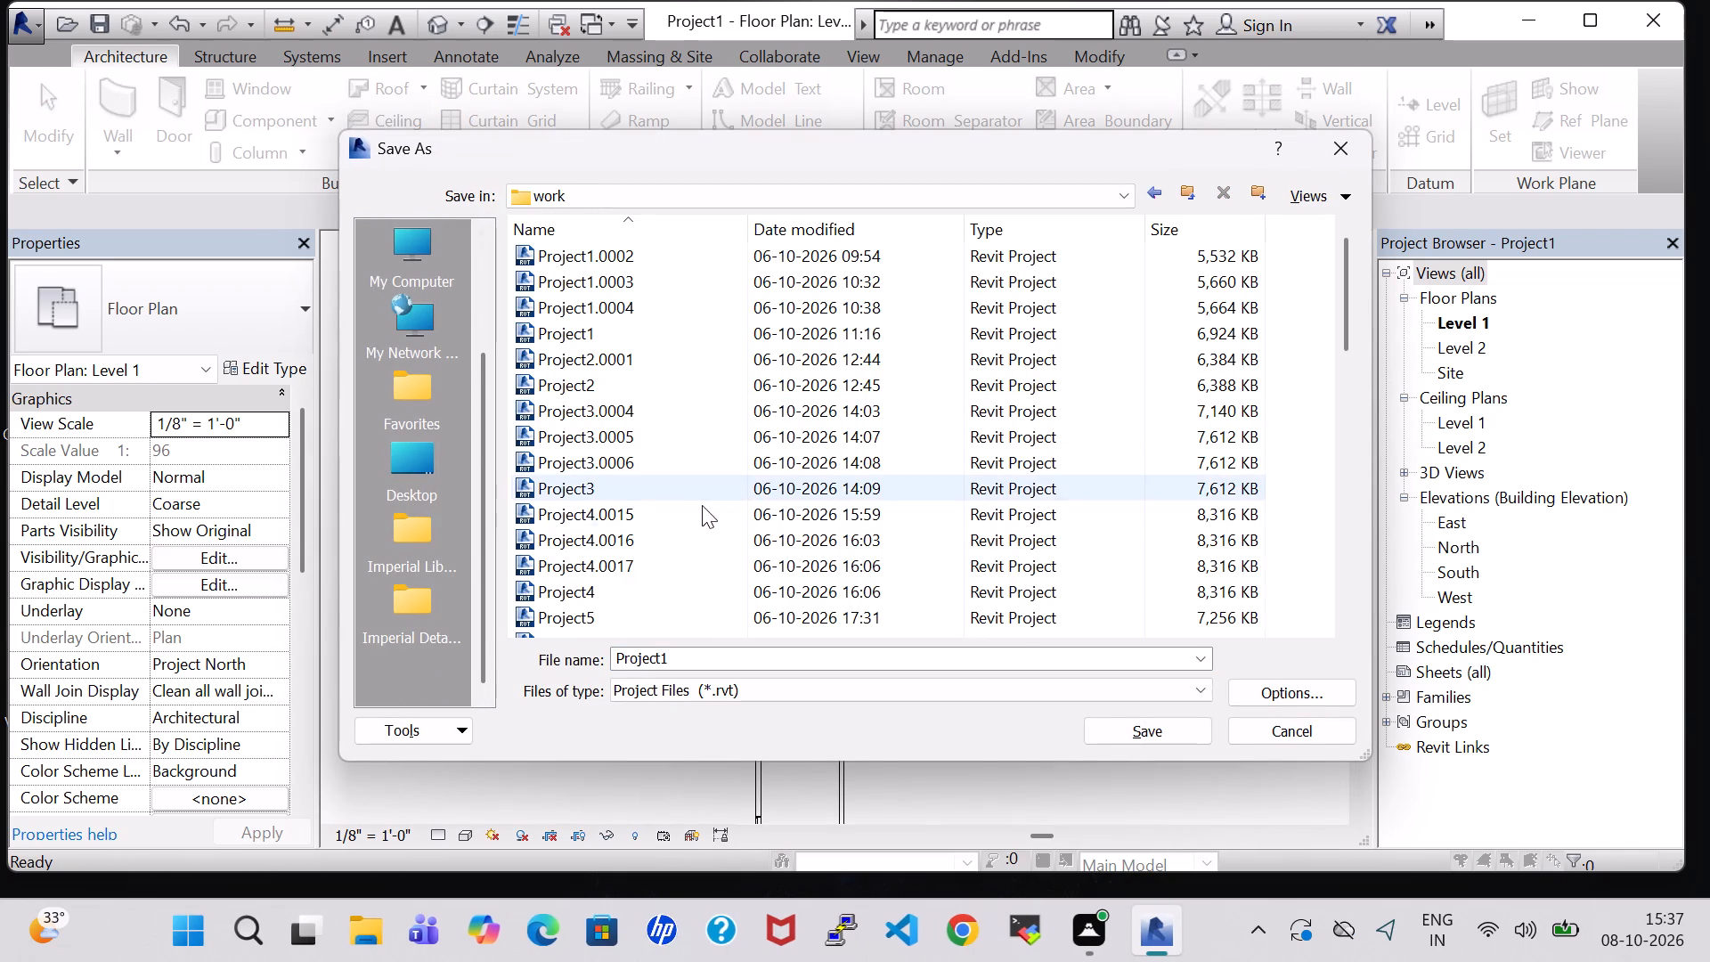
{"action": "scroll", "coordinate": [697, 653], "scroll_direction": "down", "scroll_amount": 18}
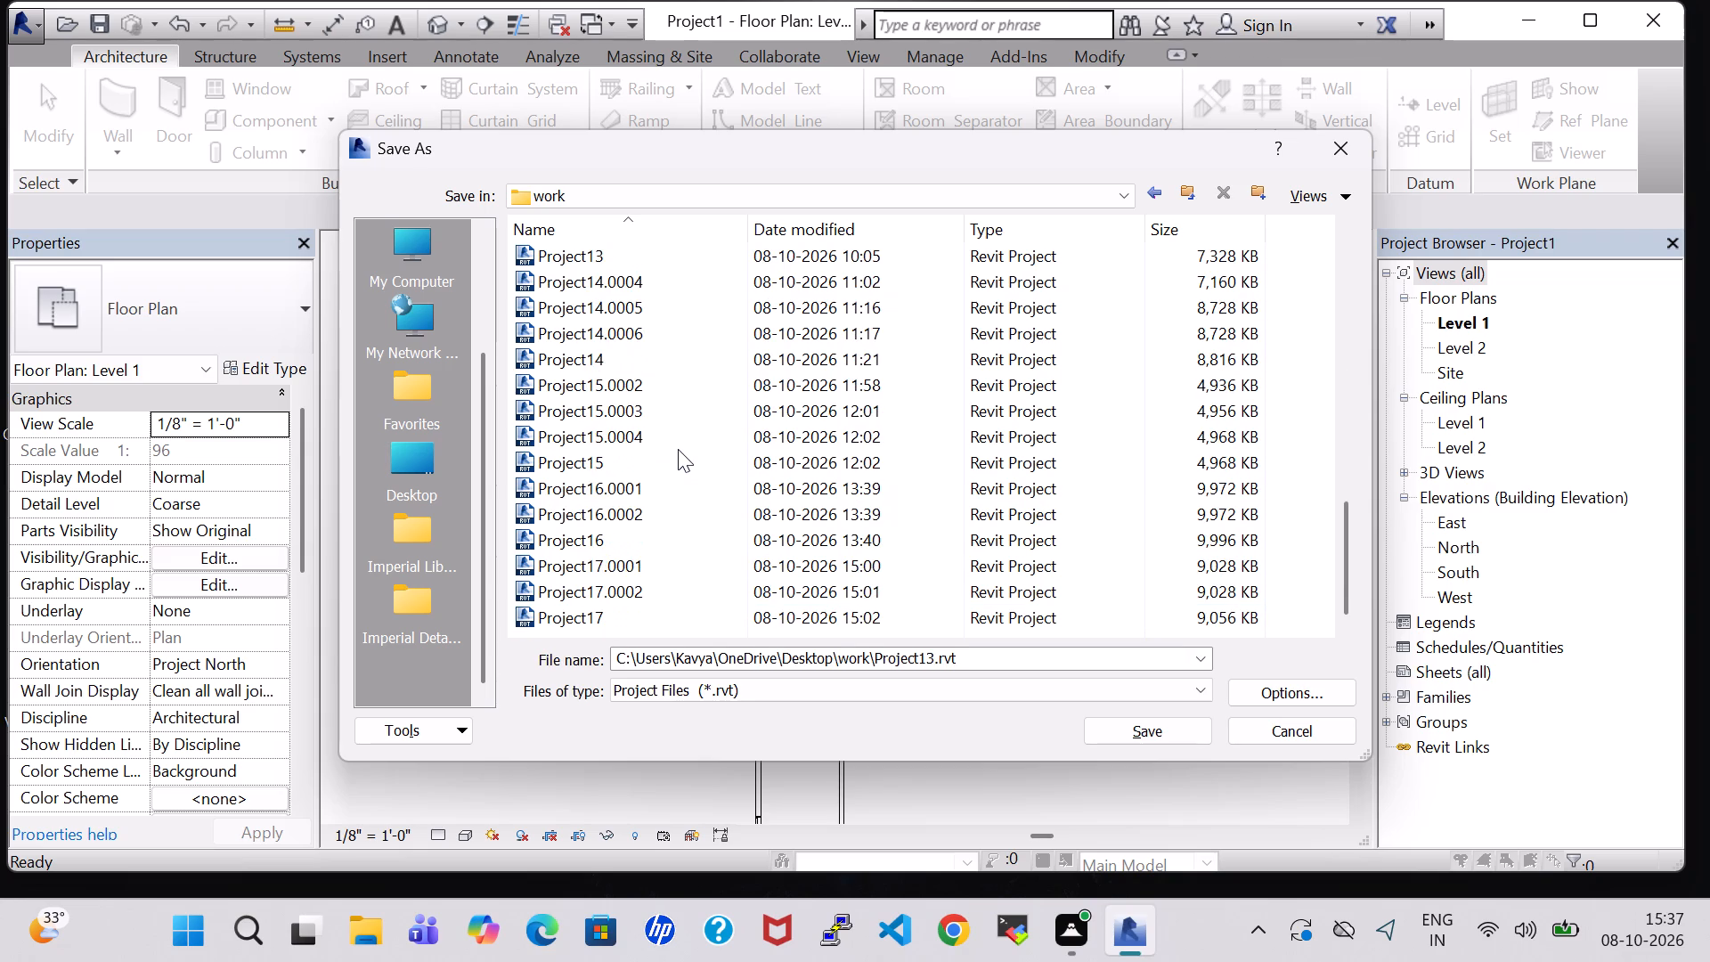
{"action": "scroll", "coordinate": [678, 449], "scroll_direction": "down", "scroll_amount": 7}
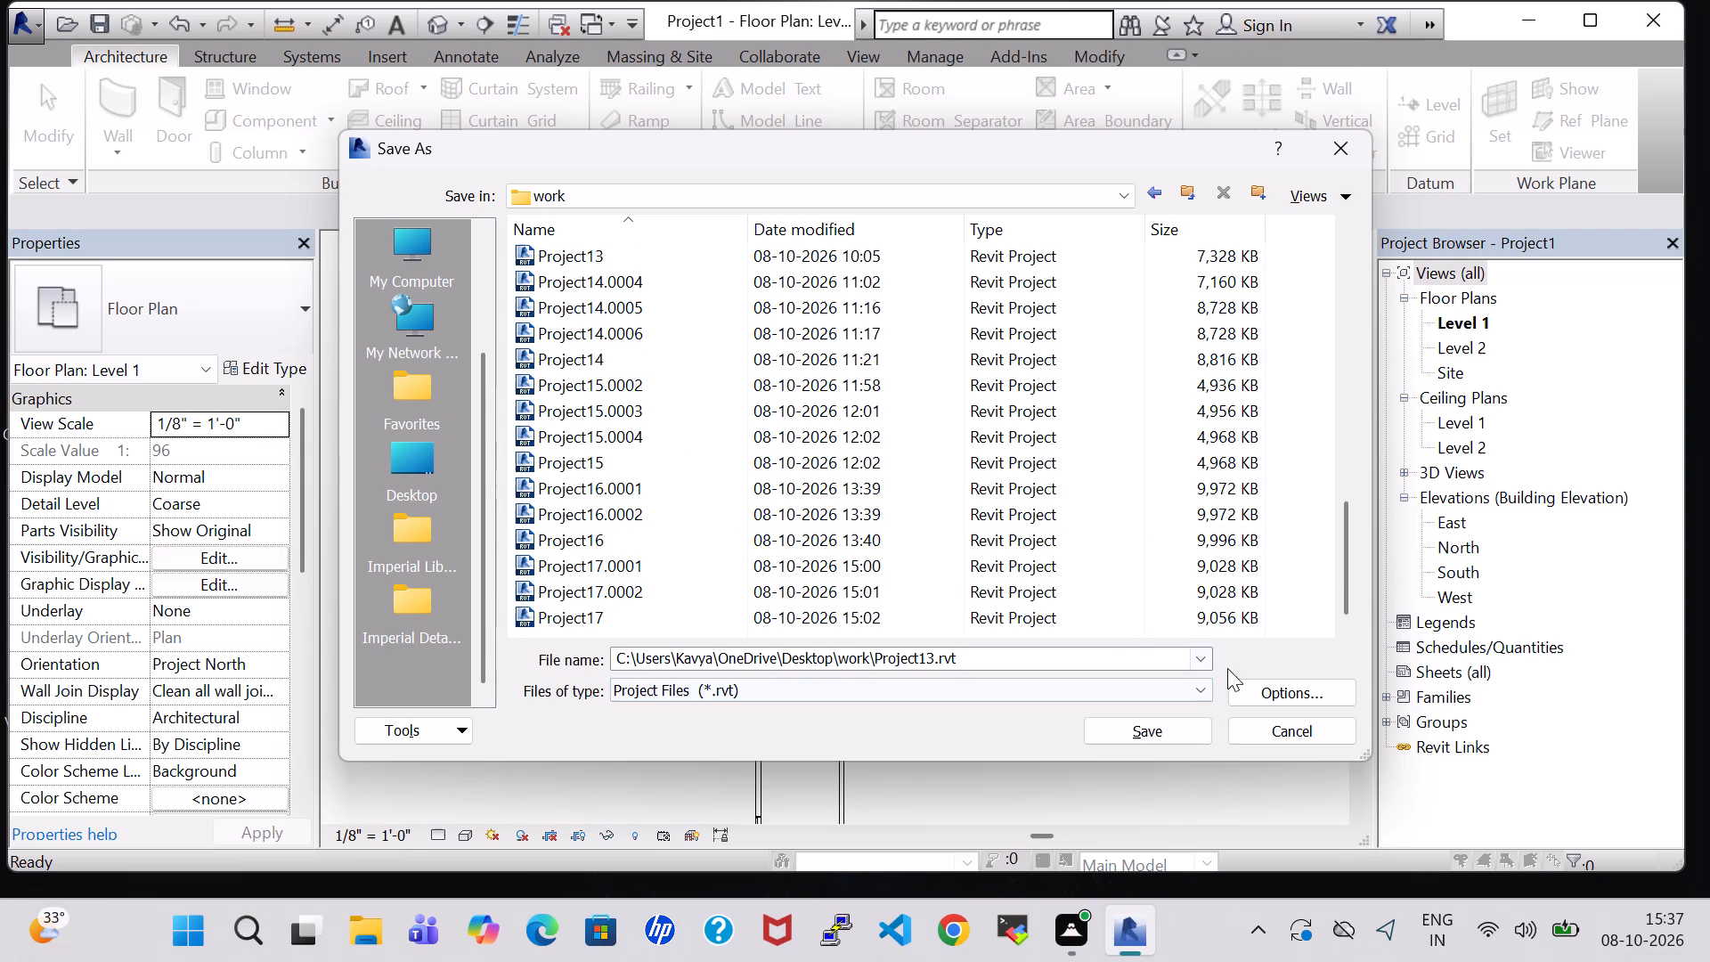
{"action": "left_click", "coordinate": [1084, 650]}
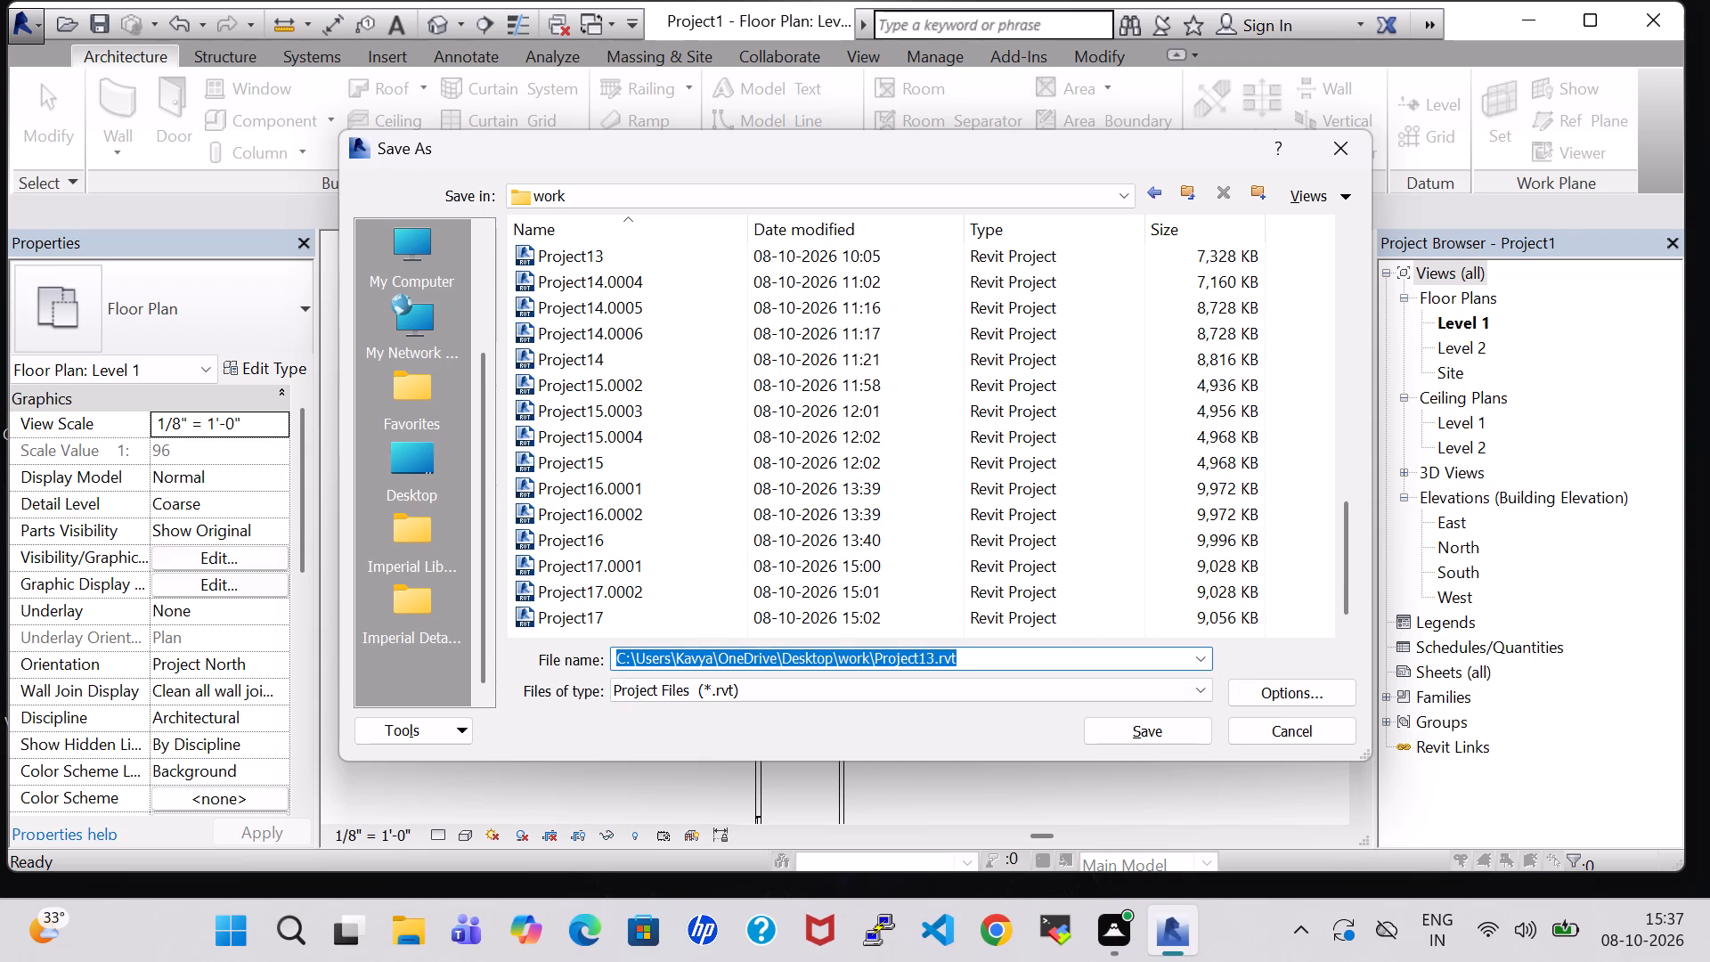
{"action": "key", "text": "BackSpace"}
{"action": "type", "text": "PROJECT18"}
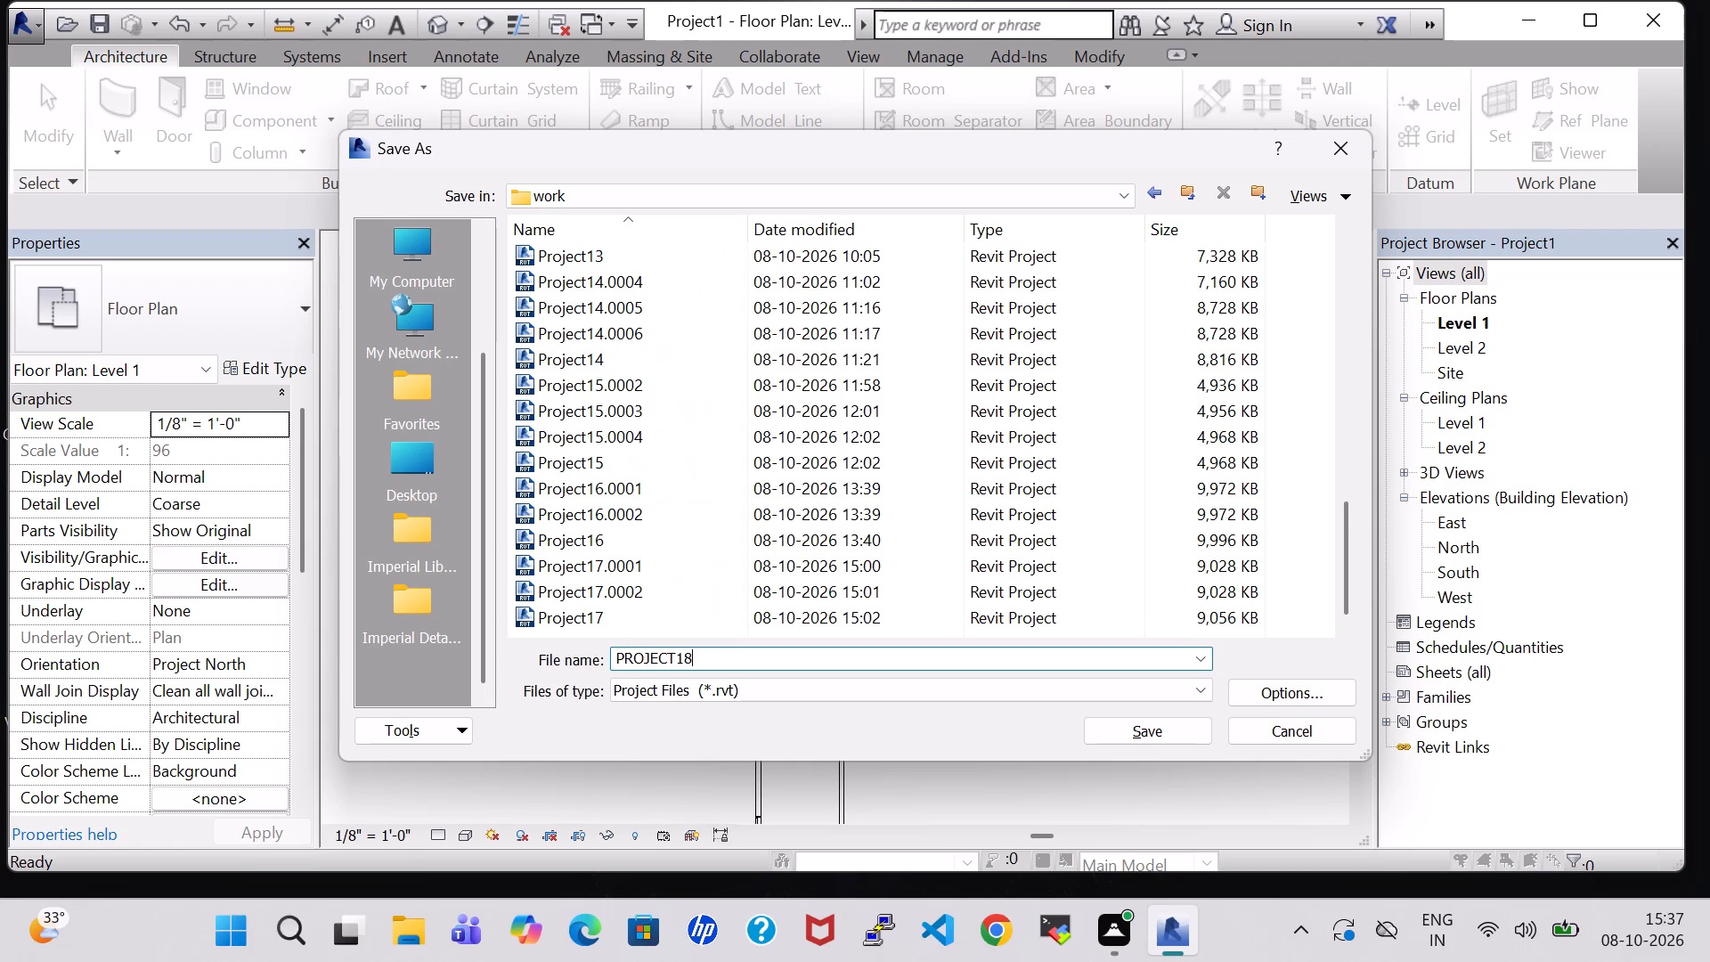
{"action": "key", "text": "Return"}
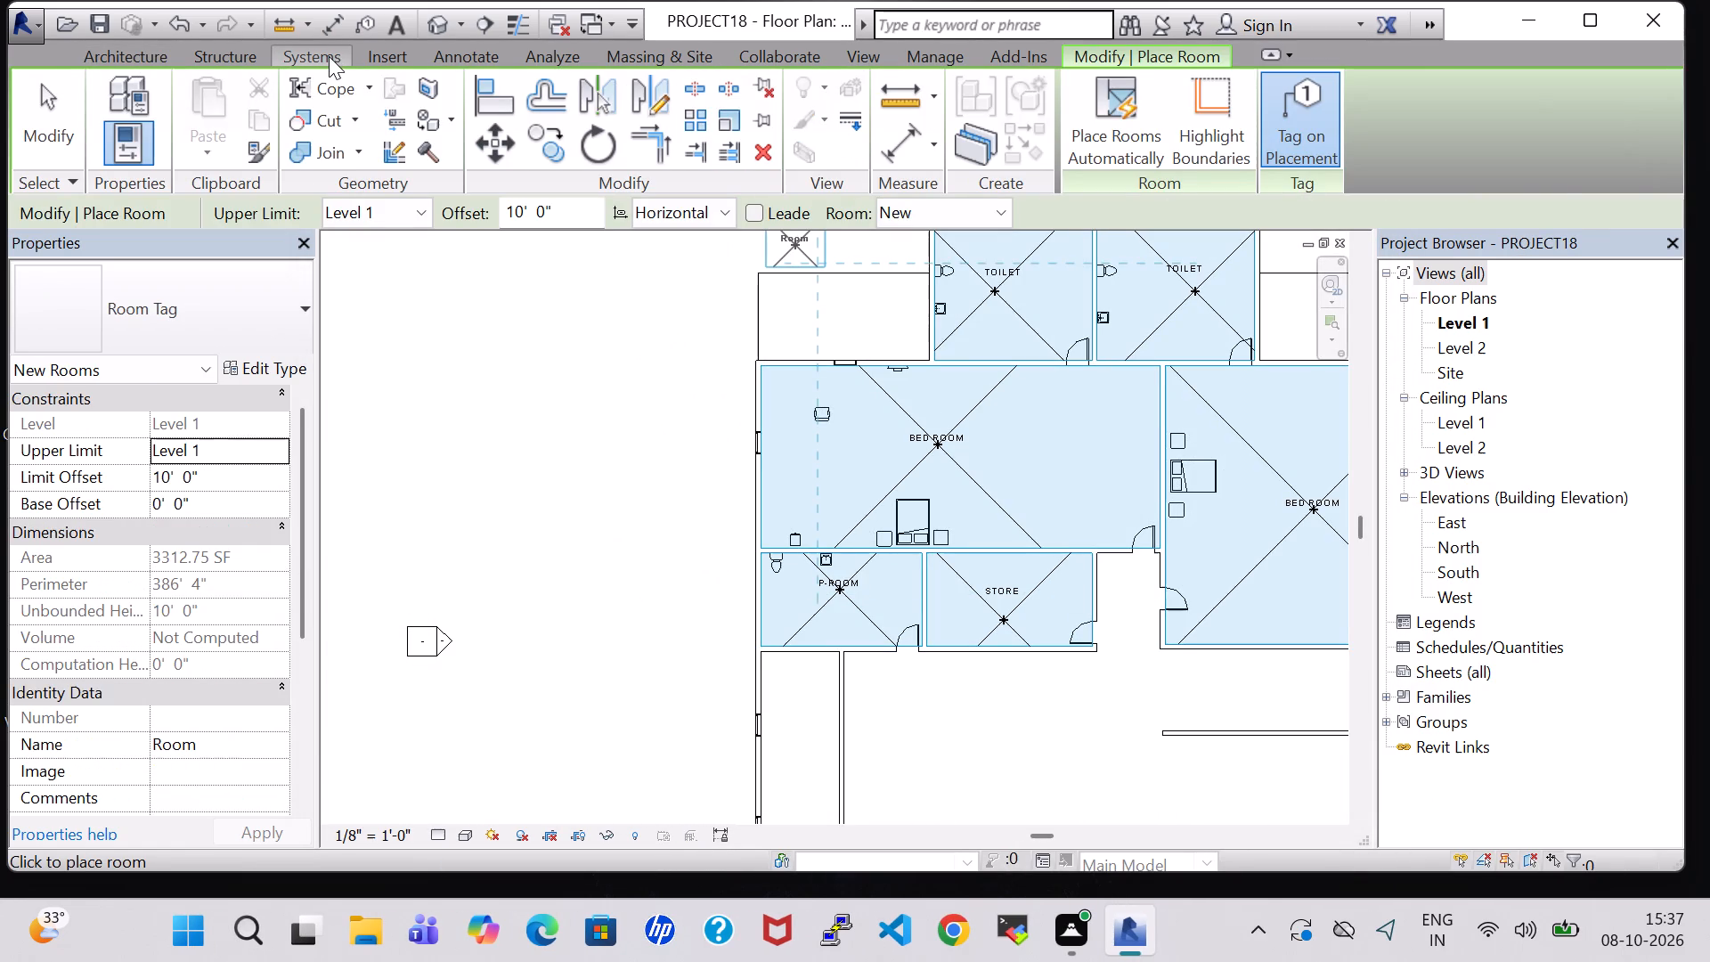
Place a tagged room in the passage between STORE and the east bedroom and name it LOBBY.
{"action": "key", "text": "Escape"}
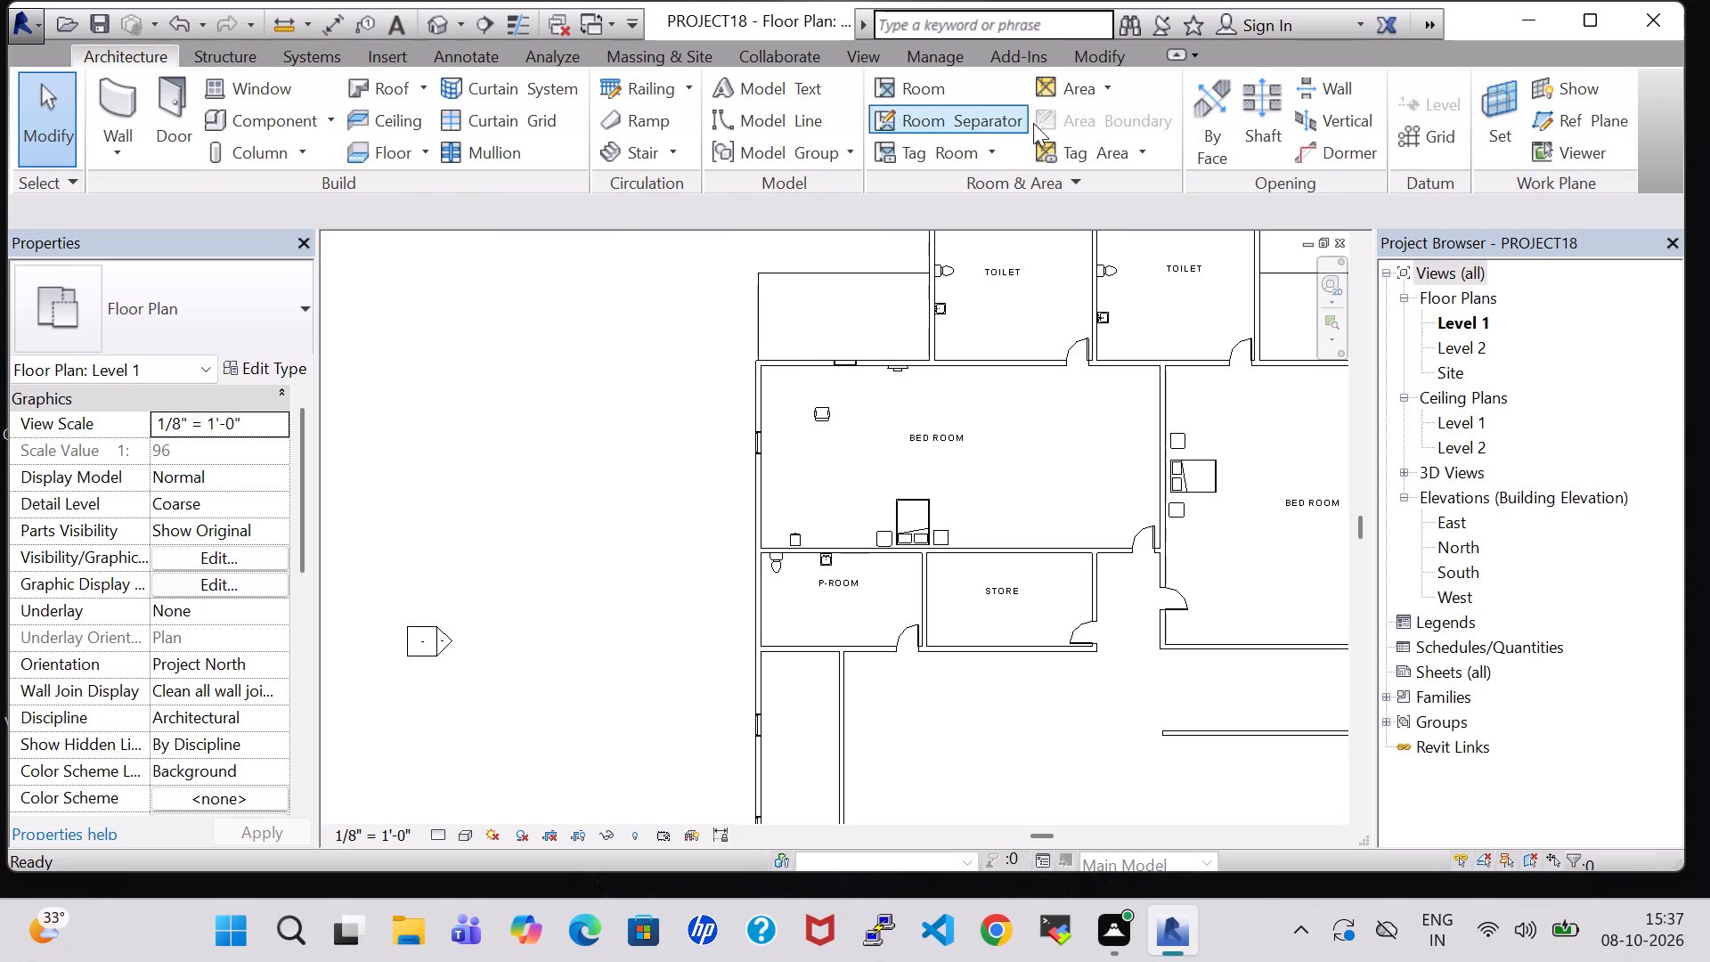
{"action": "left_click", "coordinate": [924, 79]}
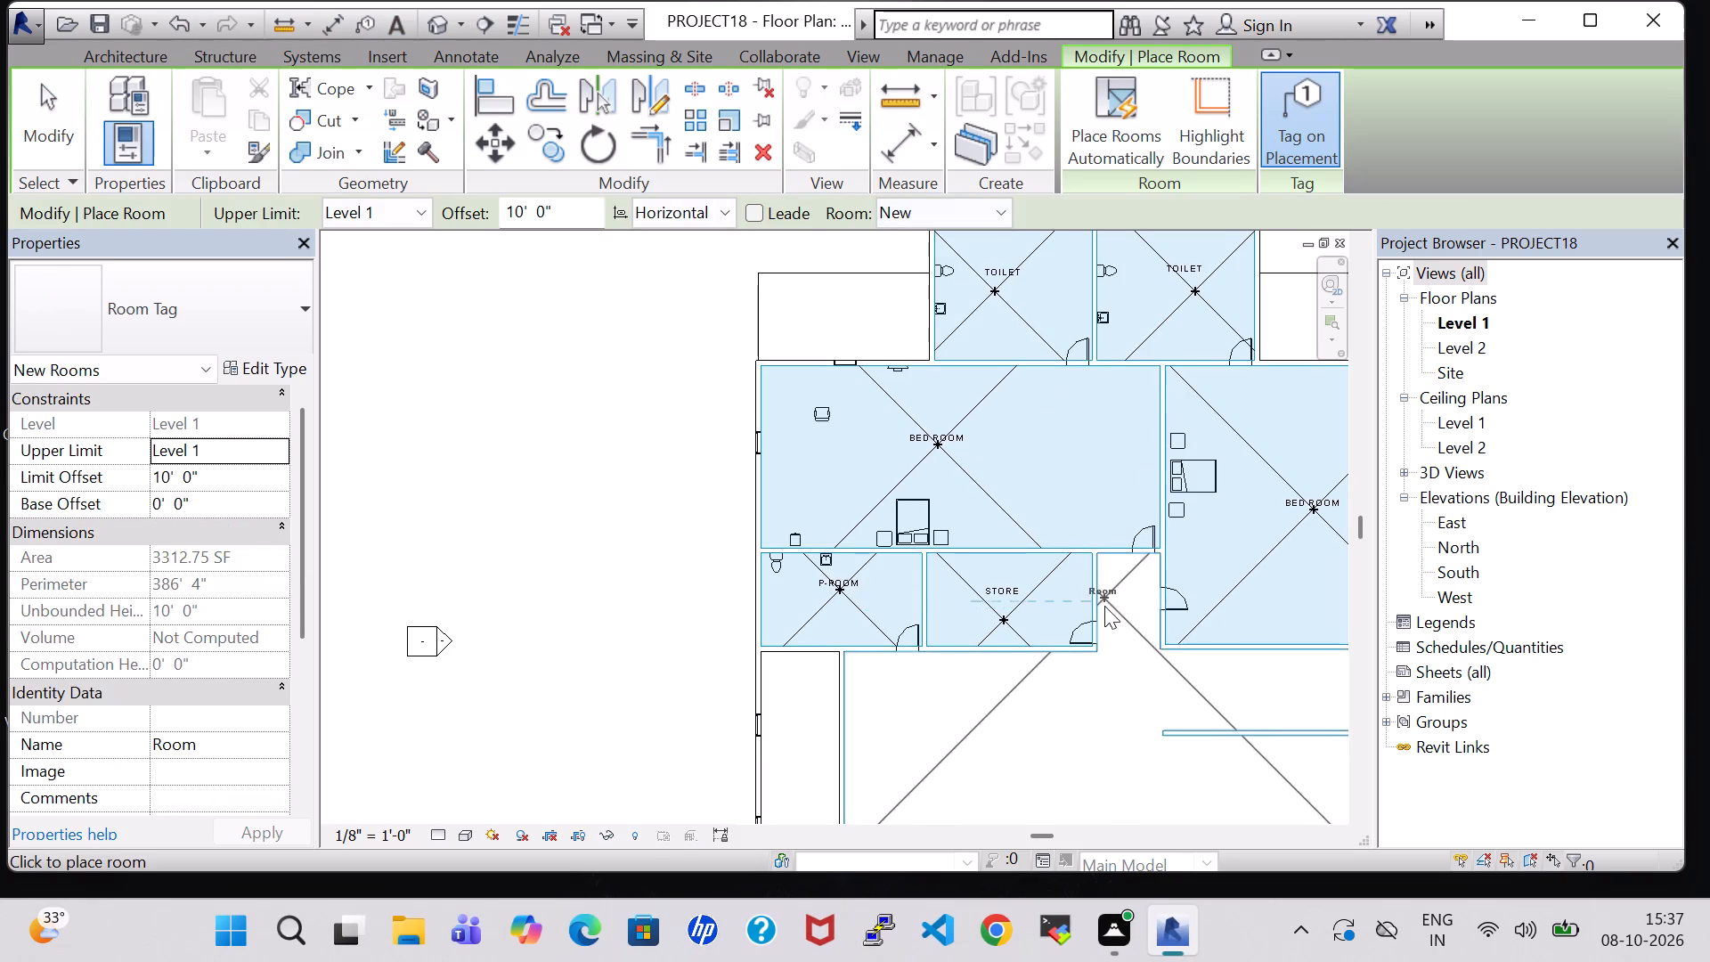
{"action": "left_click", "coordinate": [1120, 606]}
{"action": "key", "text": "Escape"}
{"action": "key", "text": "Escape"}
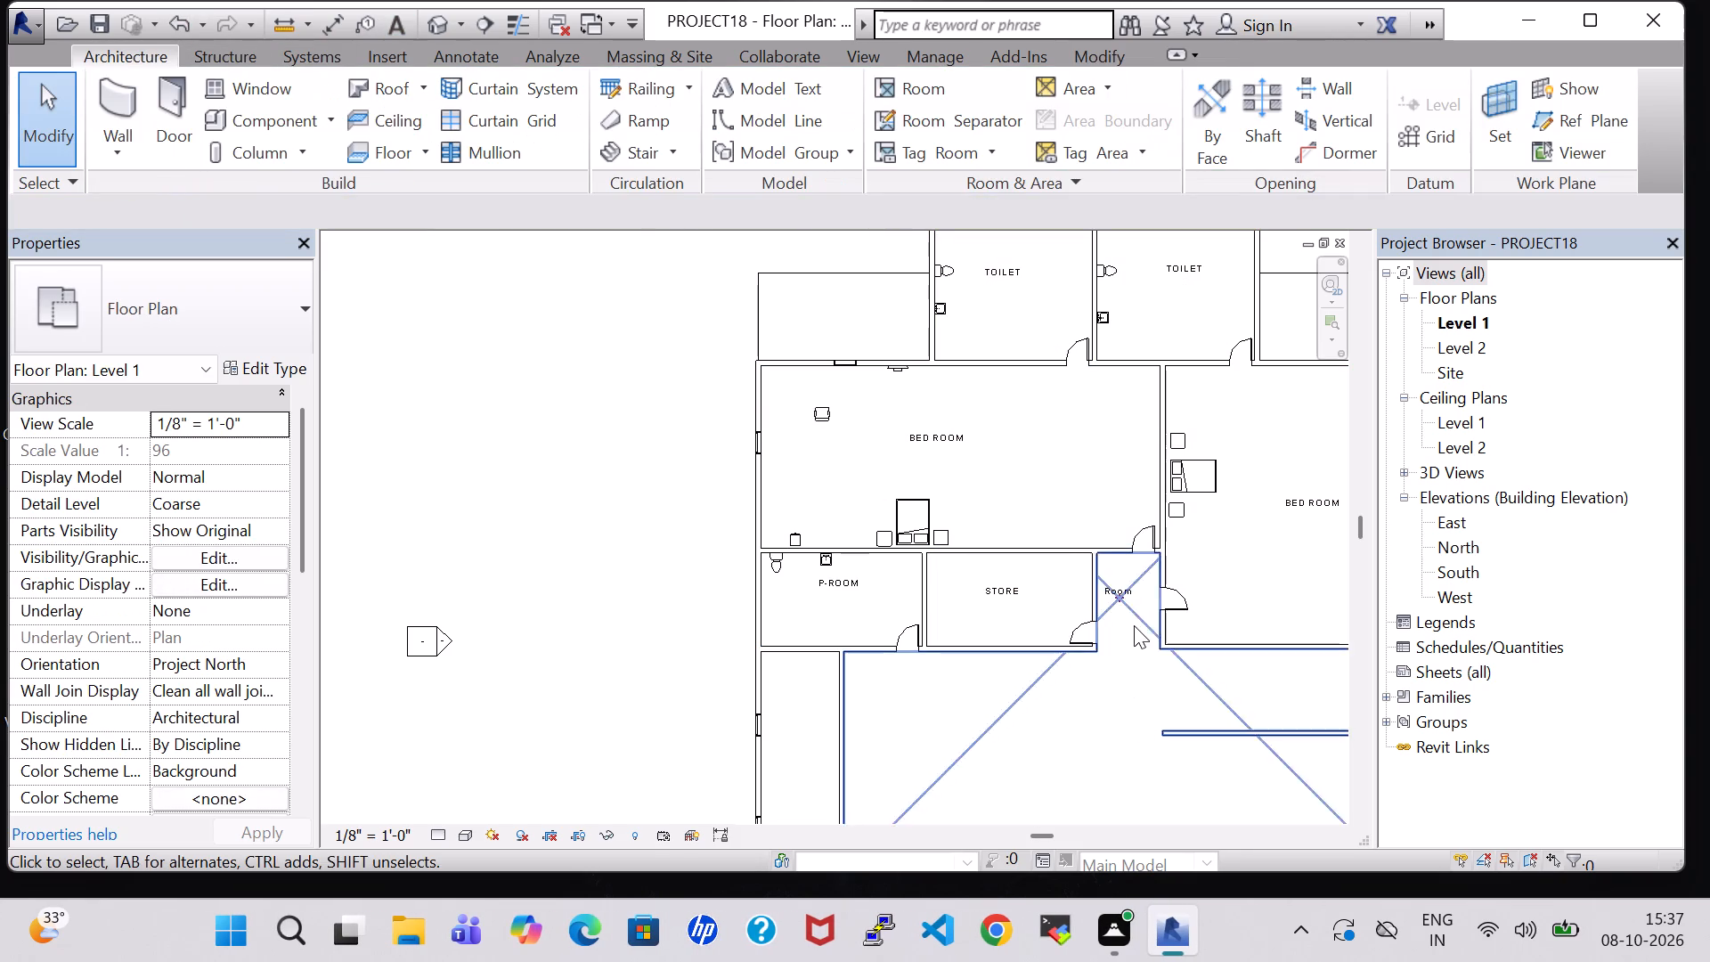
{"action": "double_click", "coordinate": [1120, 591]}
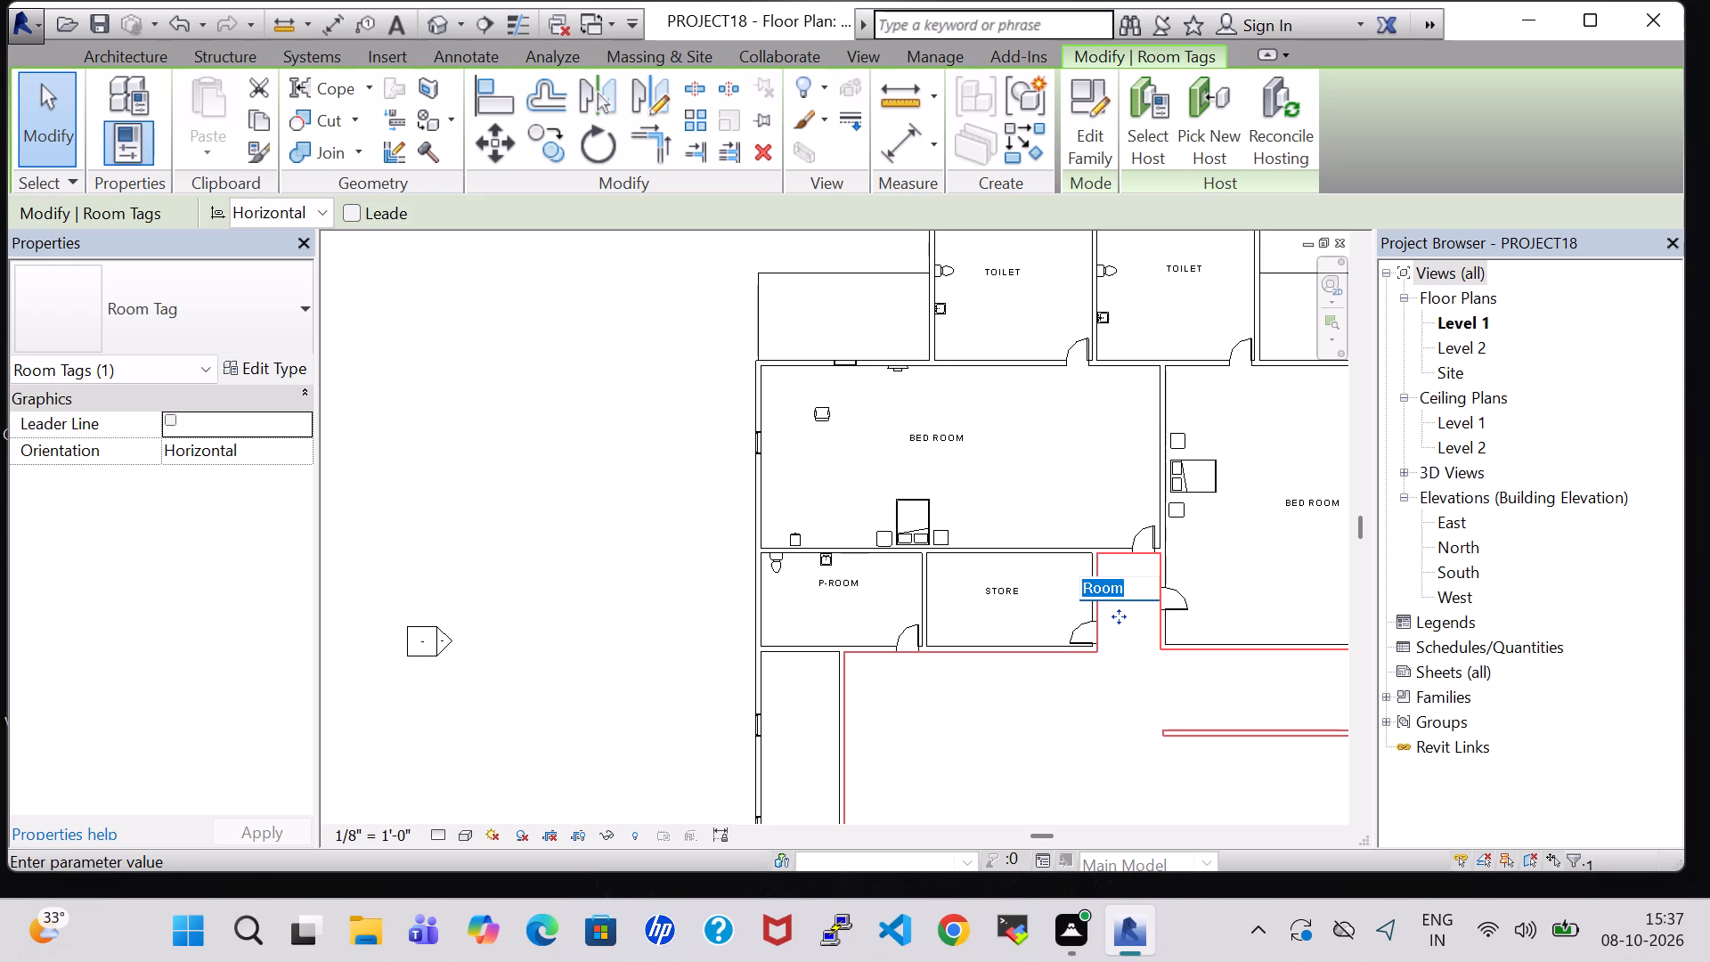
{"action": "key", "text": "BackSpace"}
{"action": "type", "text": "LOBBY"}
{"action": "key", "text": "Return"}
Nudge the LOBBY room tag two increments east and two increments south within the passage.
{"action": "key", "text": "Right"}
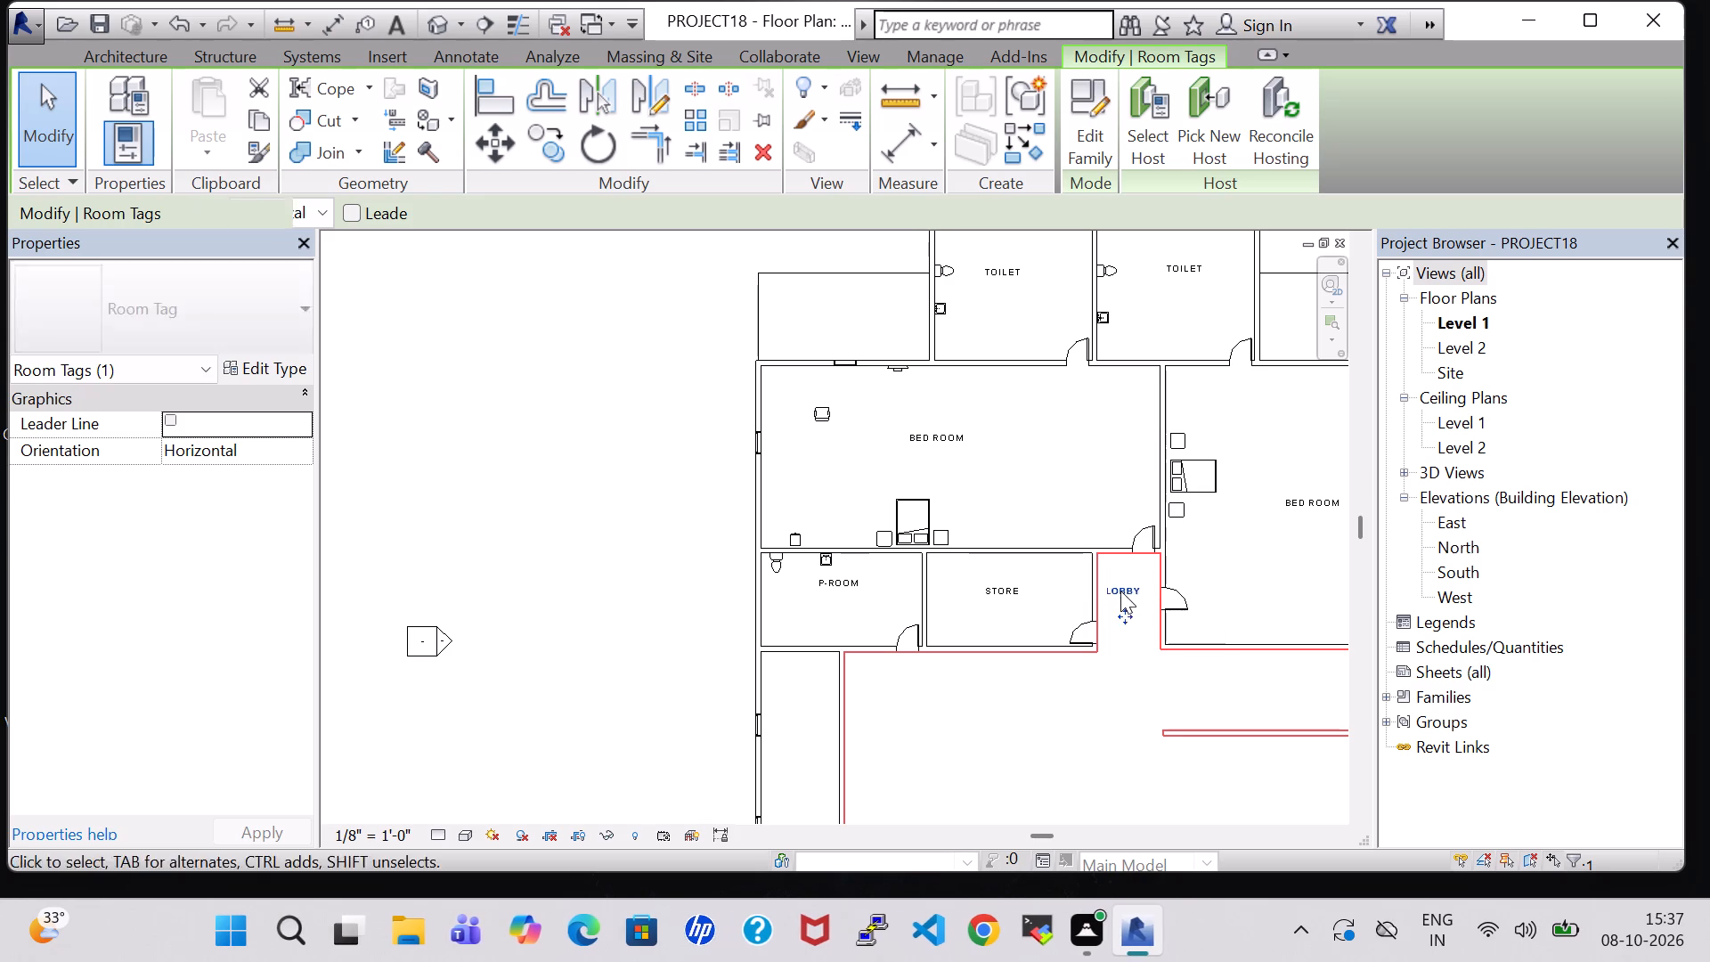
{"action": "key", "text": "Right"}
{"action": "key", "text": "Down"}
{"action": "key", "text": "Down"}
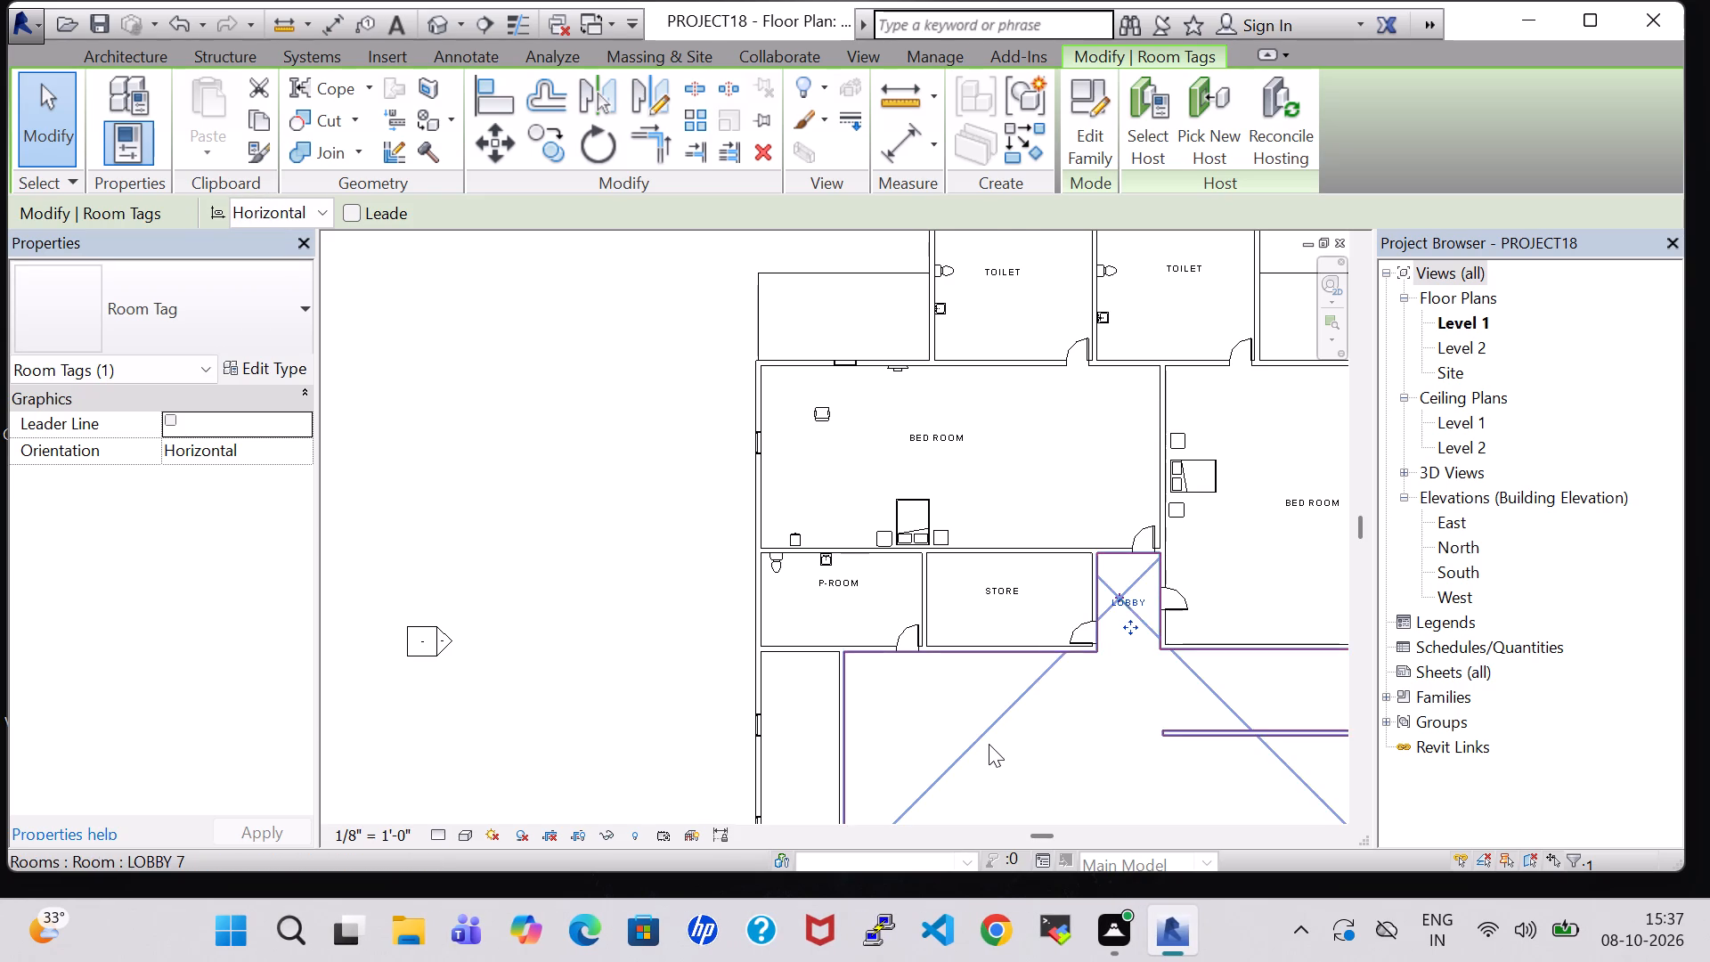
Nudge the 39'-3" partition wall south of the east bedroom three increments south, about 4'.
{"action": "scroll", "coordinate": [989, 744], "scroll_direction": "down", "scroll_amount": 4}
{"action": "middle_click_drag", "start_coordinate": [1302, 666], "coordinate": [1261, 542]}
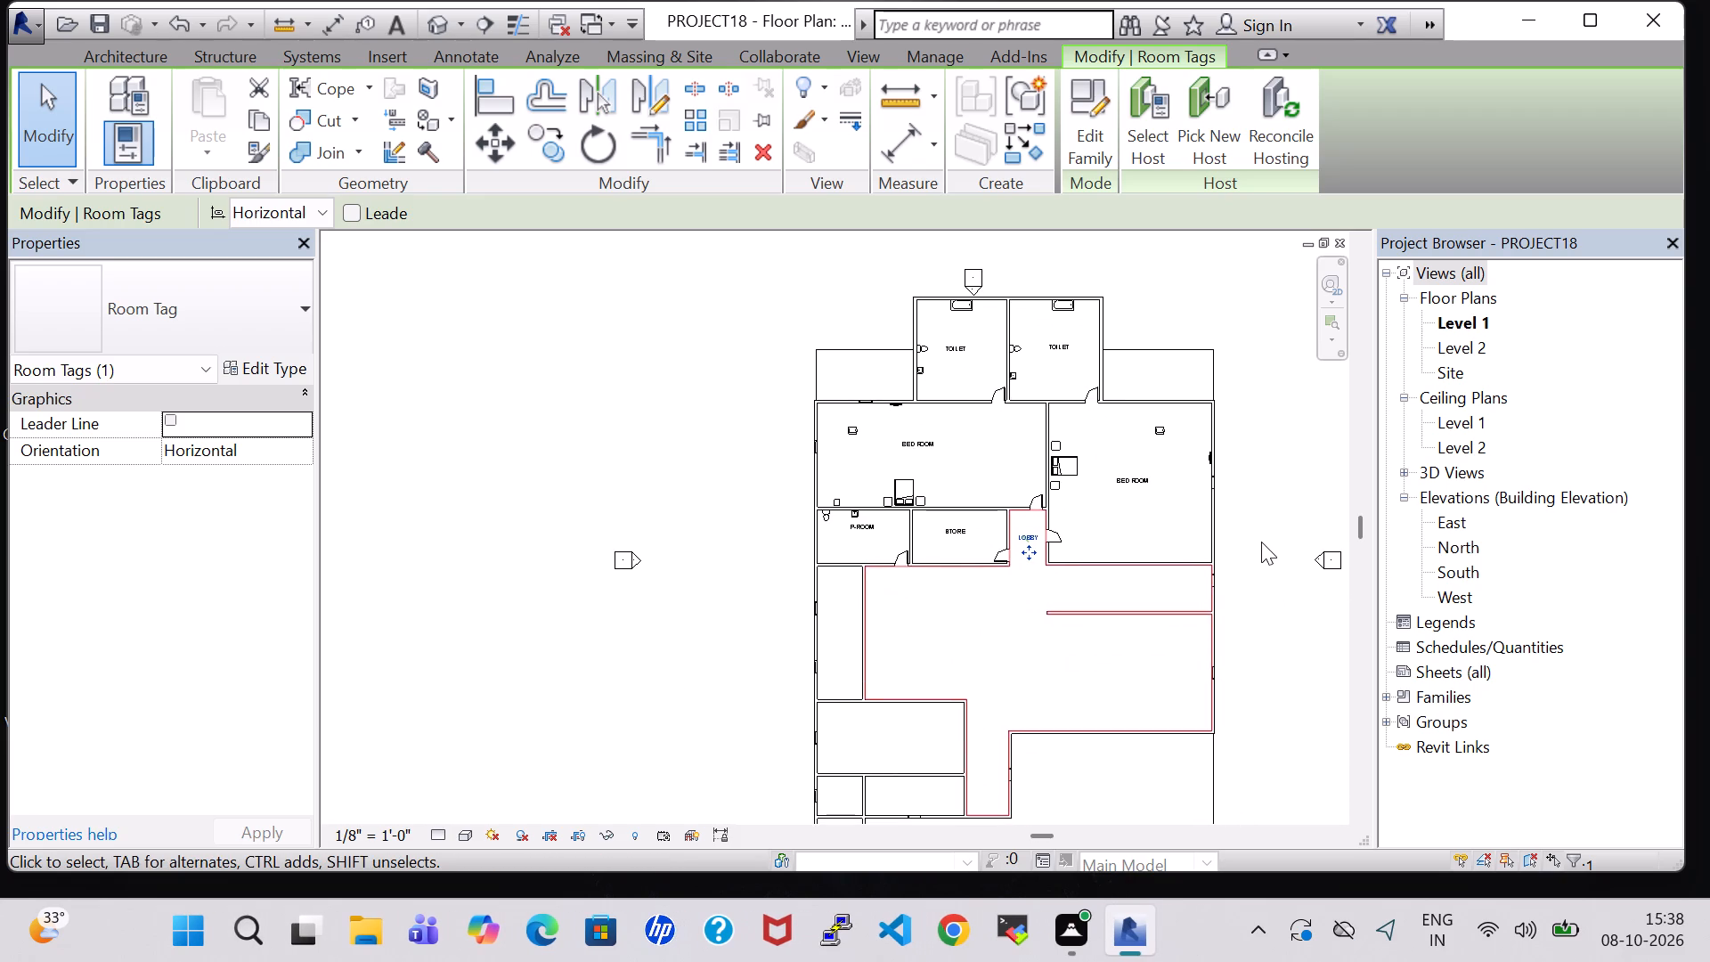
{"action": "left_click", "coordinate": [1141, 613]}
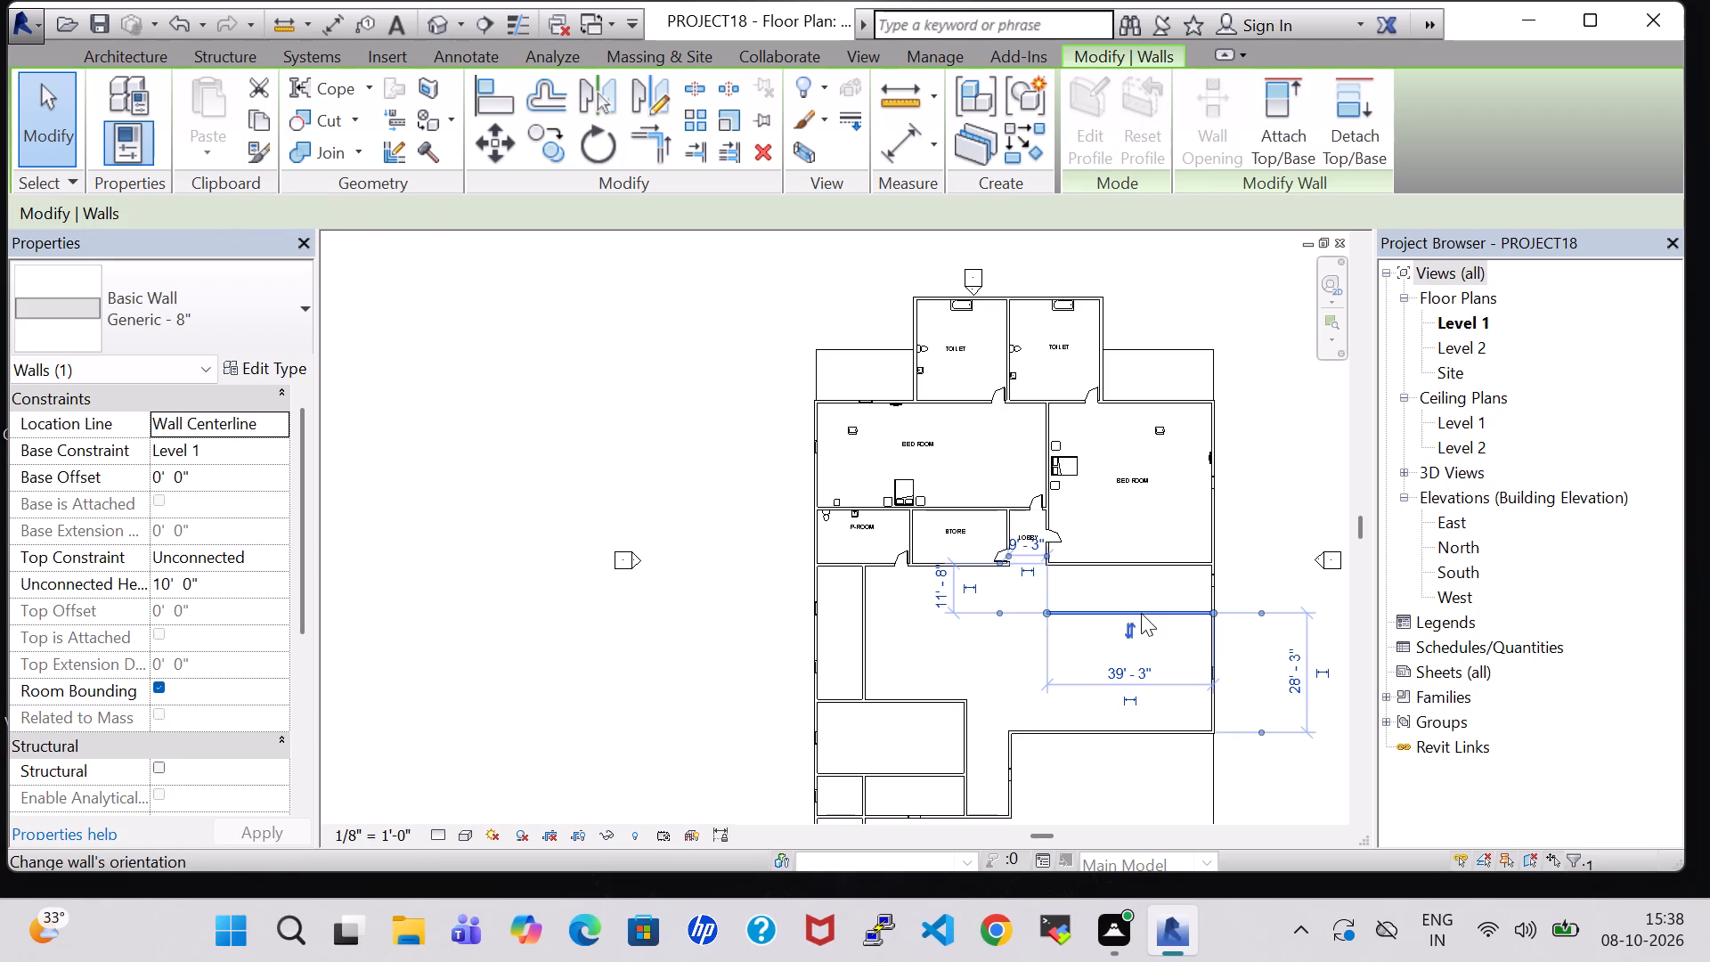
{"action": "key", "text": "Down"}
{"action": "key", "text": "Down"}
{"action": "key", "text": "Down"}
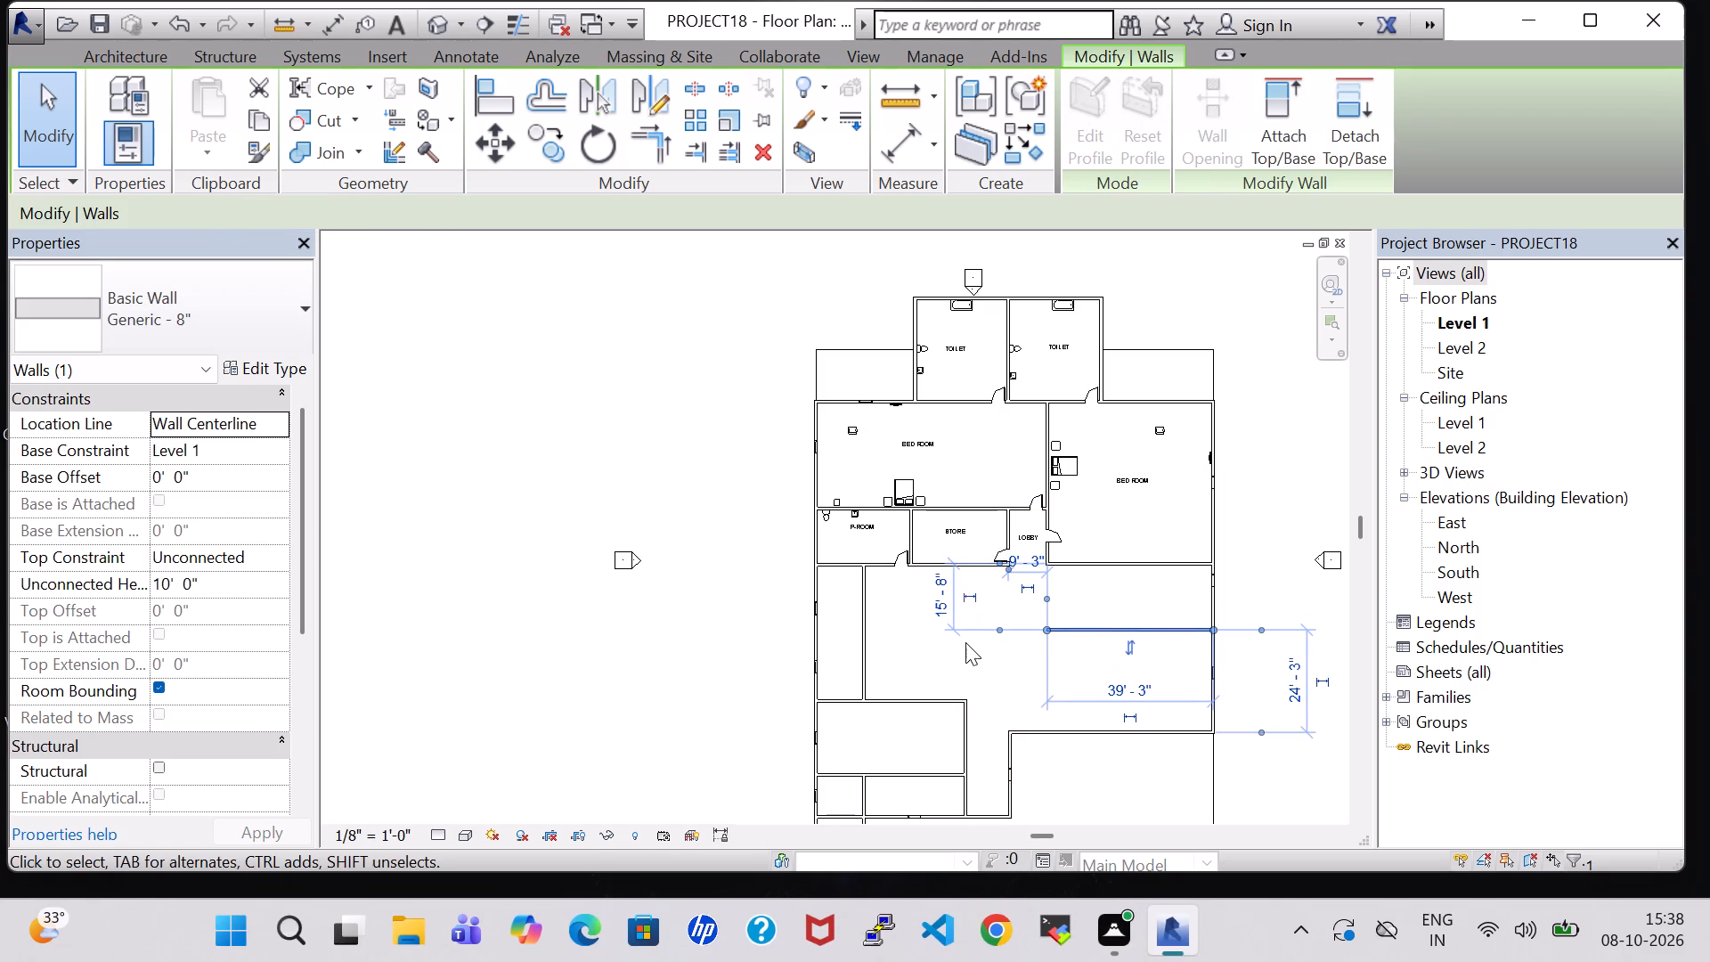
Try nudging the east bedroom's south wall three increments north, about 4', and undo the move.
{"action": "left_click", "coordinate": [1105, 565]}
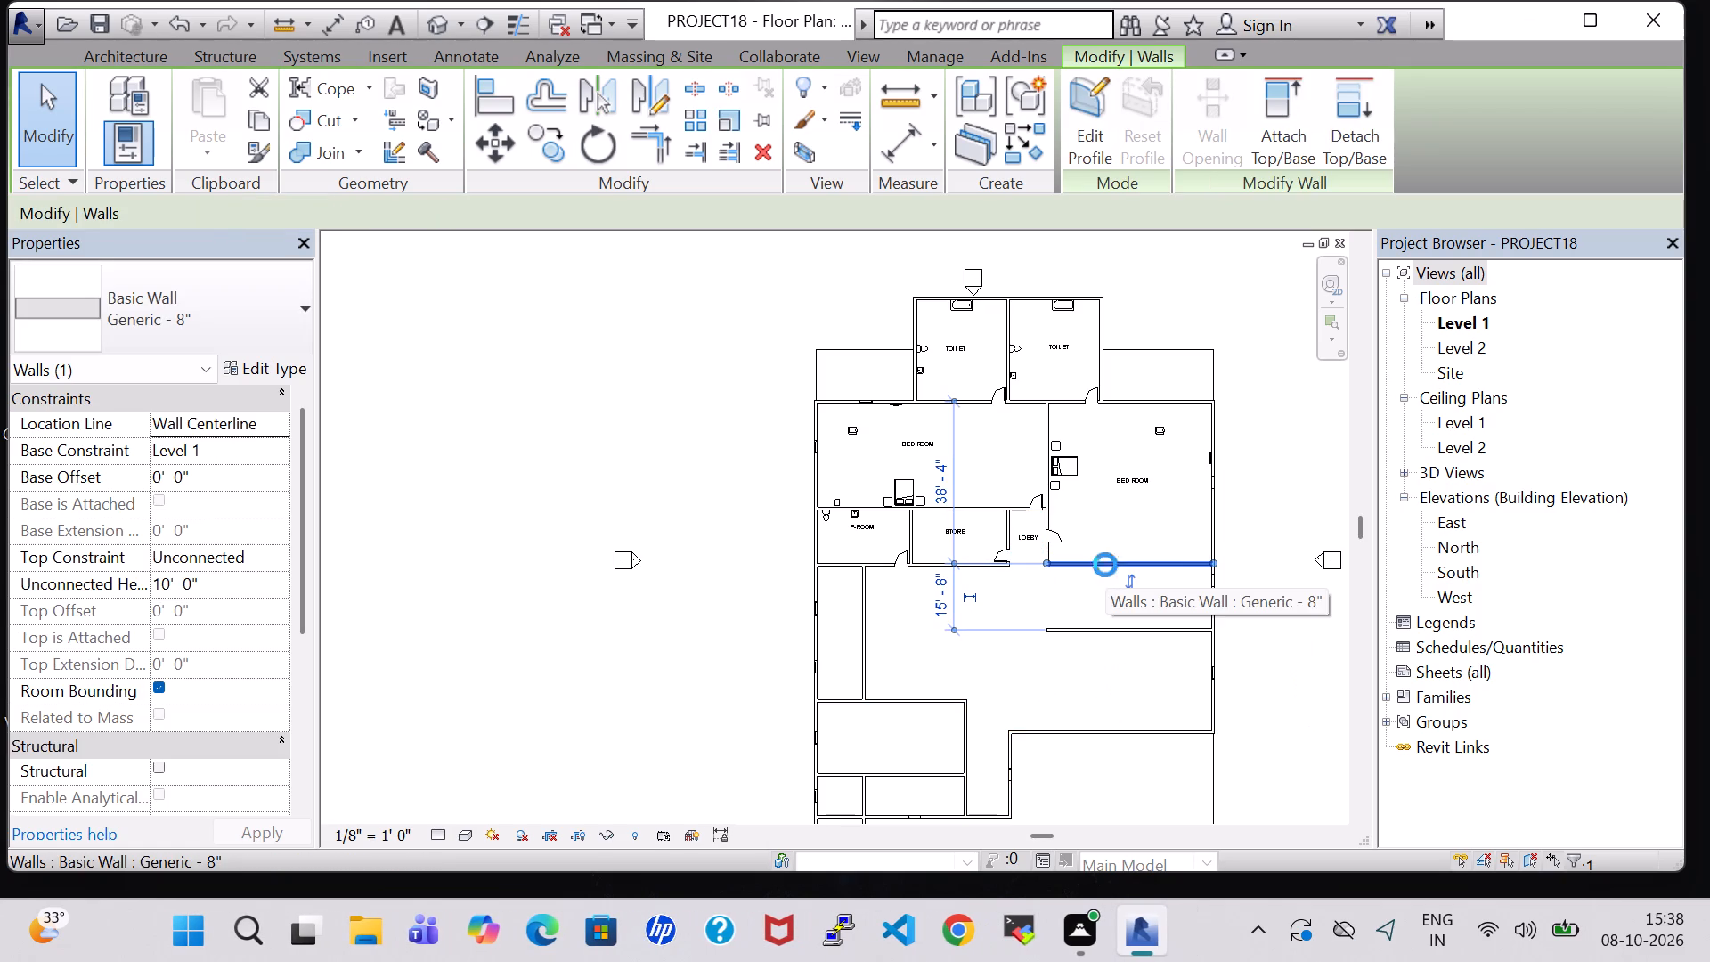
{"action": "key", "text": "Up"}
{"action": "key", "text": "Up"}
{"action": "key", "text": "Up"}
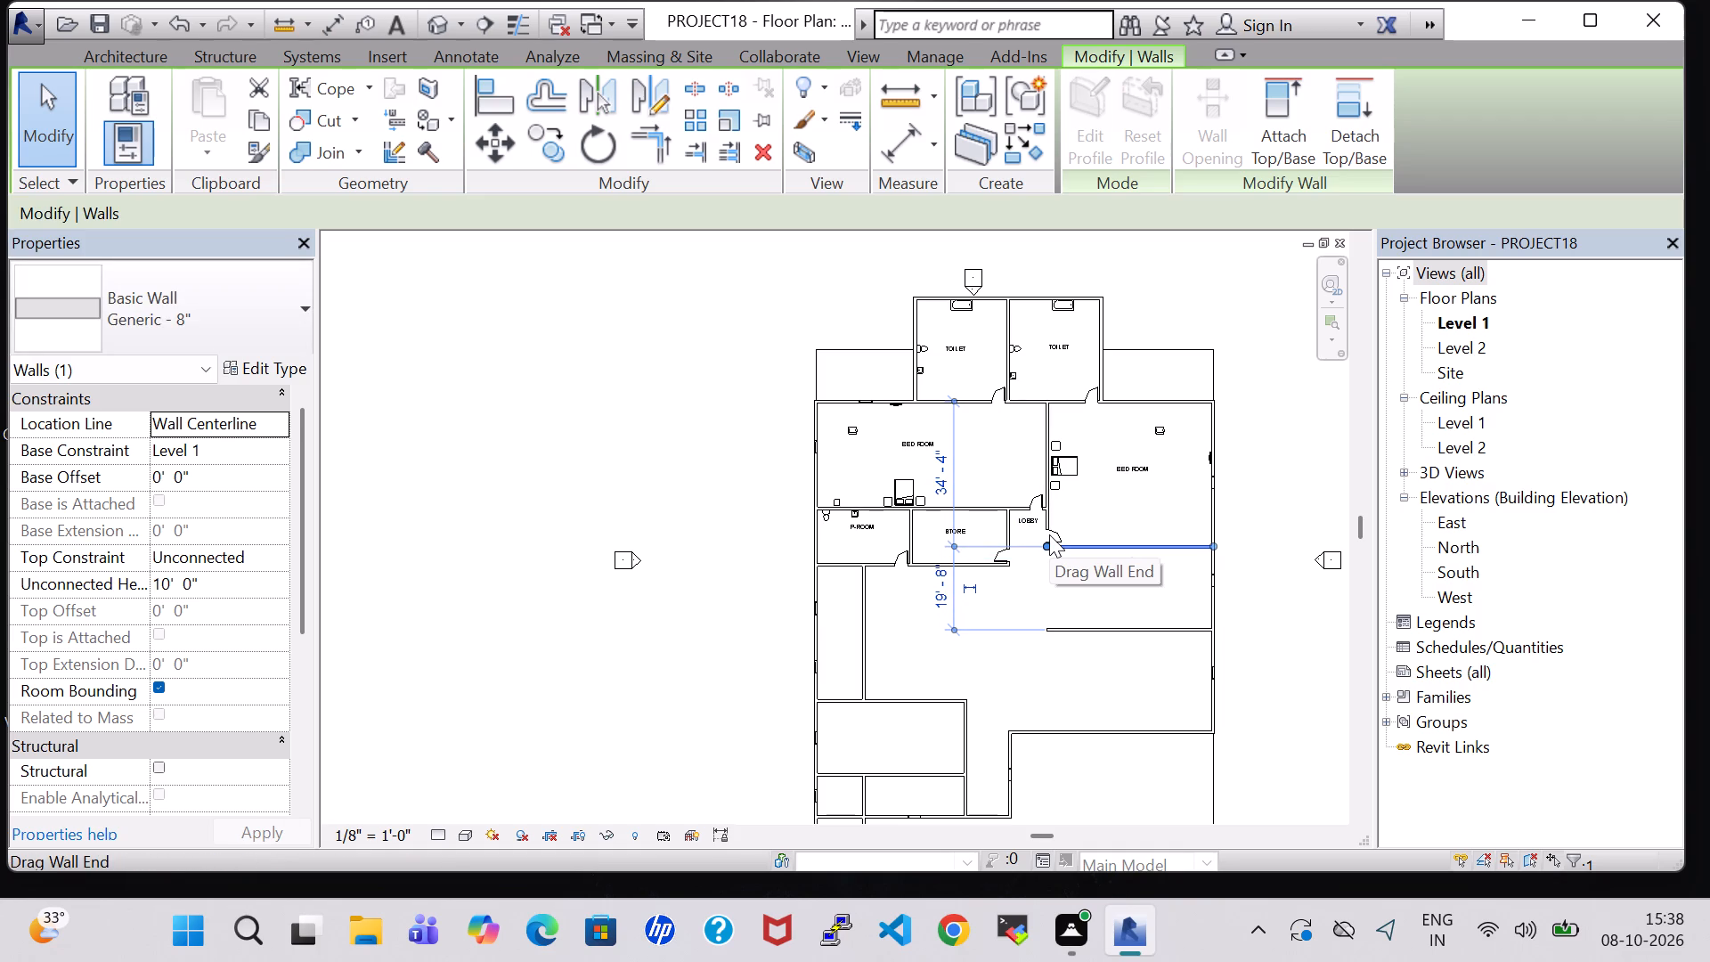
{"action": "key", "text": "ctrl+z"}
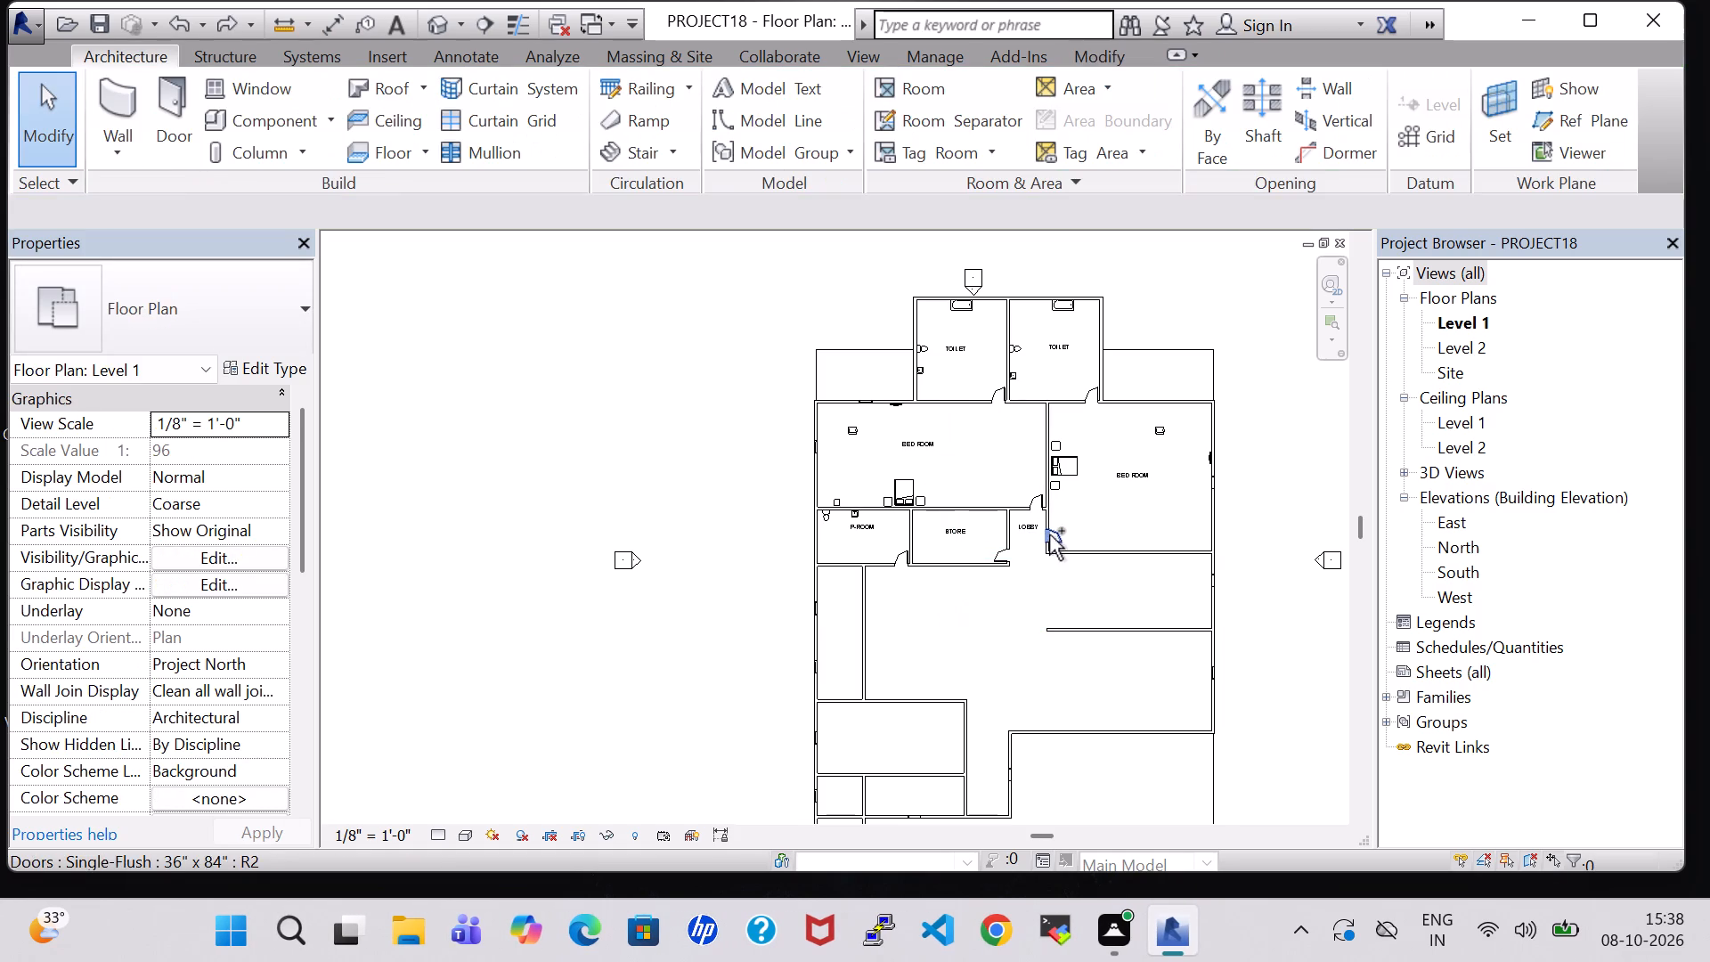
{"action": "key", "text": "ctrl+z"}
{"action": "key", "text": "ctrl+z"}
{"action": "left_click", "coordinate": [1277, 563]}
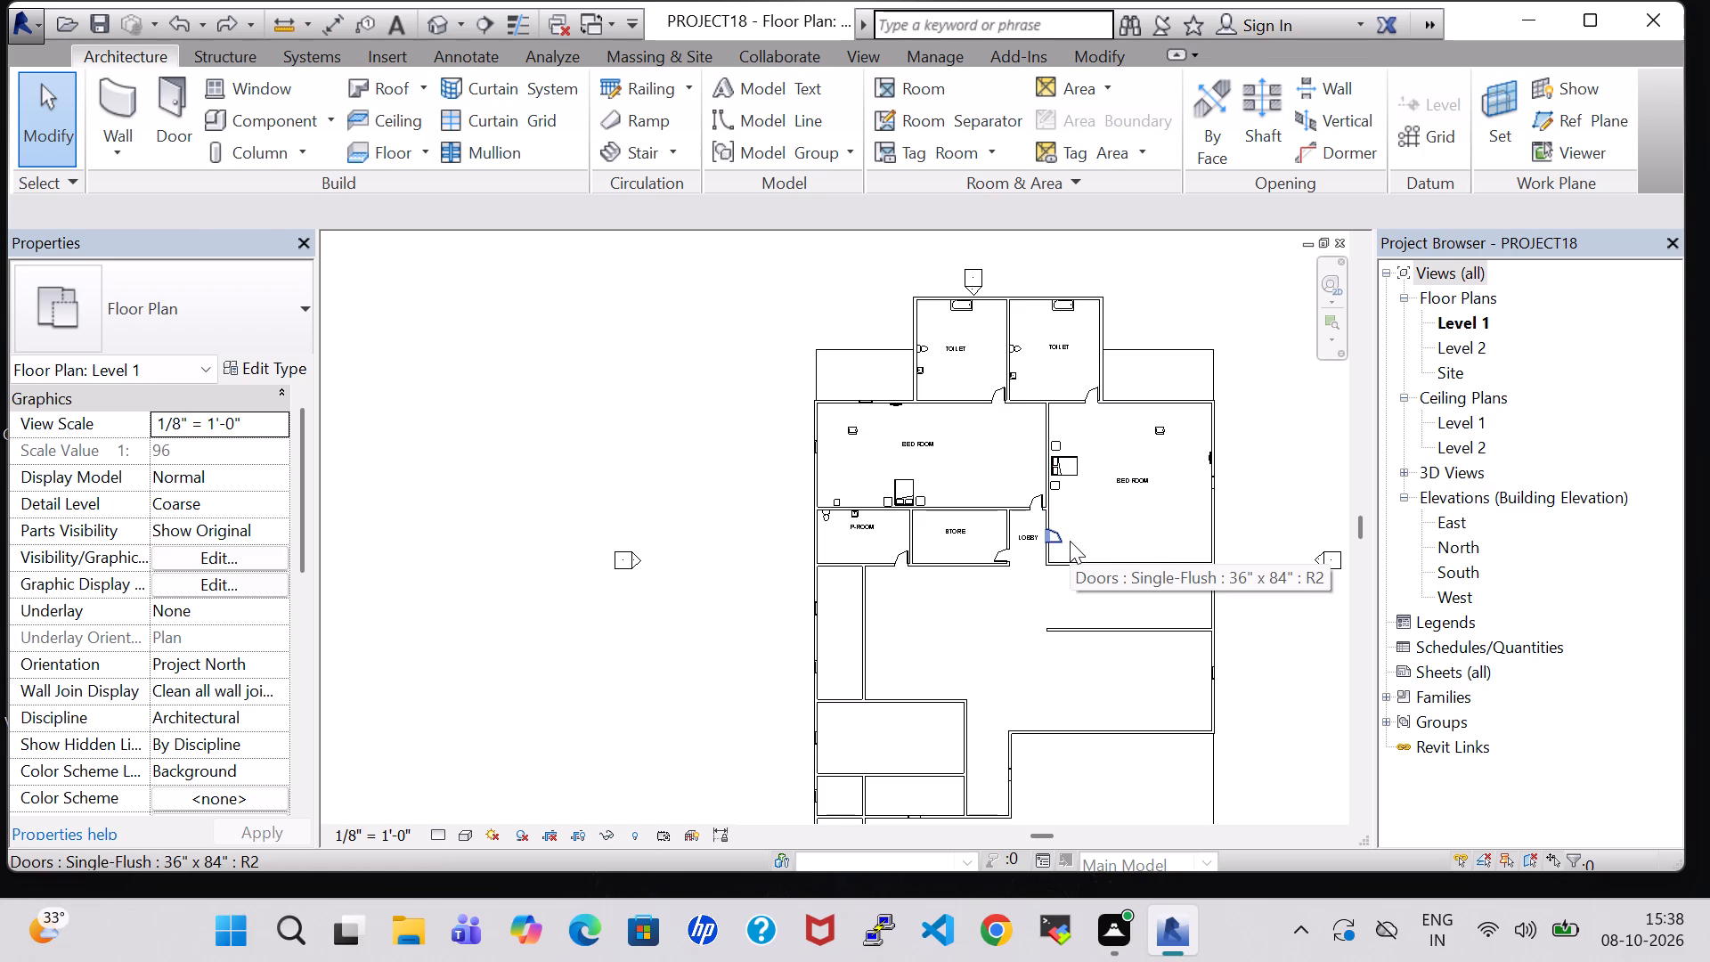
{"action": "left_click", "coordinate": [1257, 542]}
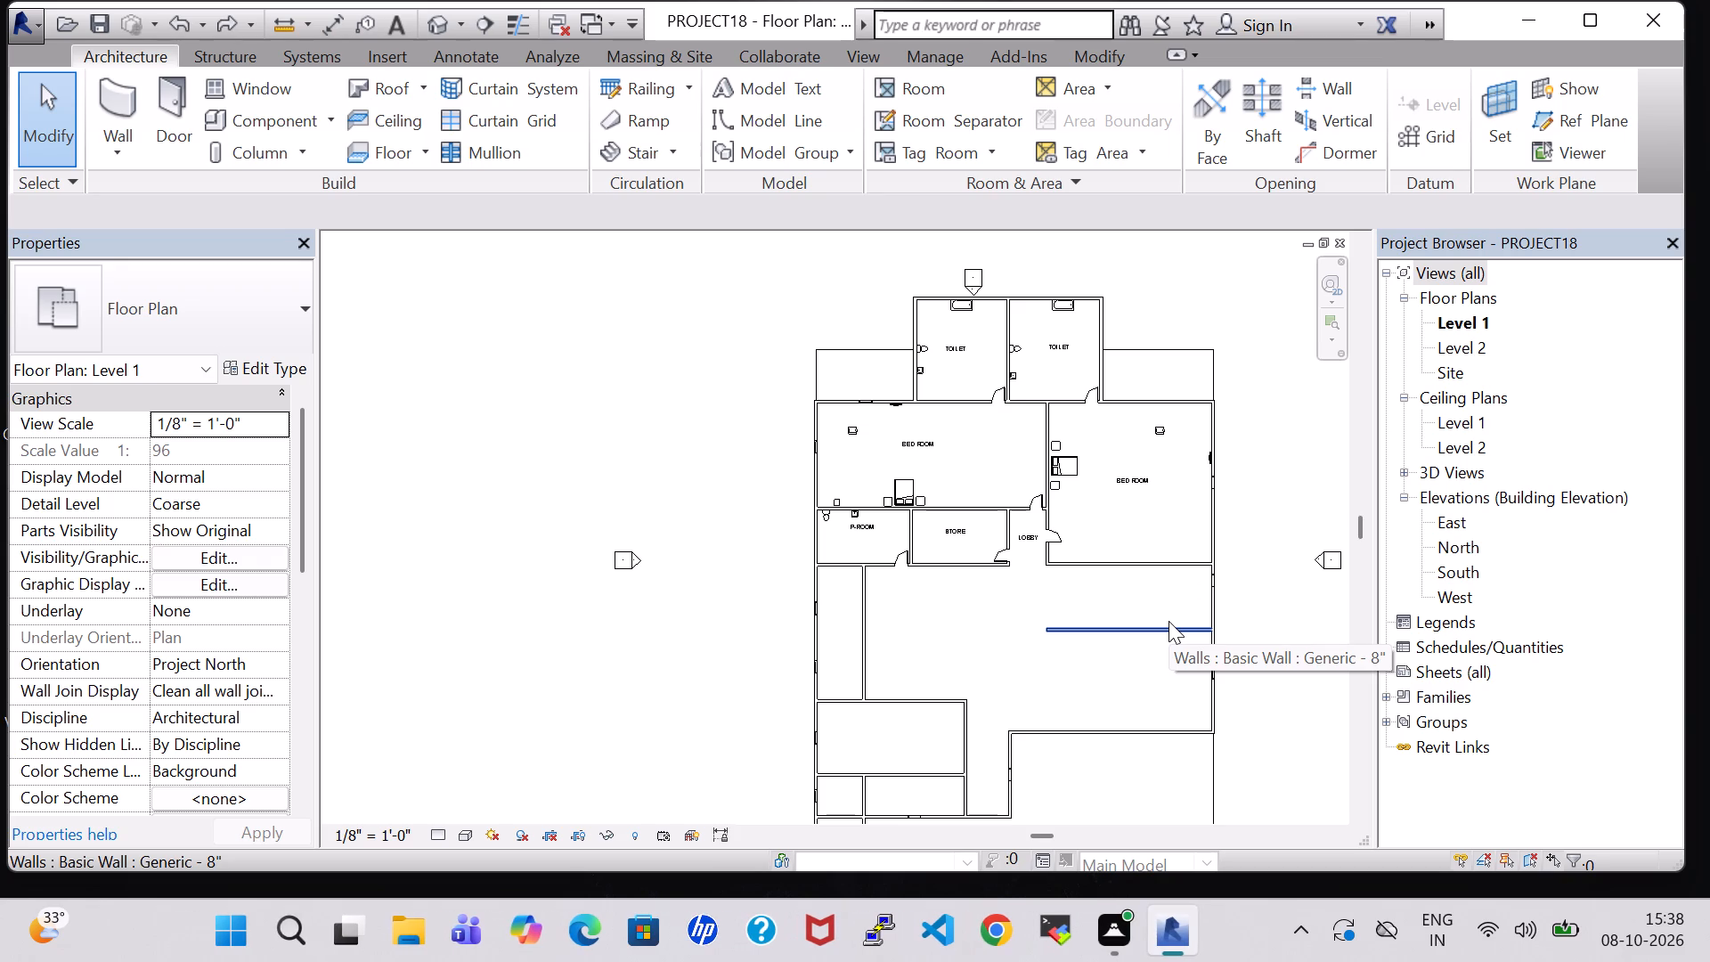
Nudge the exterior south wall of the large hall five increments south, about 6'-8".
{"action": "left_click", "coordinate": [1138, 736]}
{"action": "key", "text": "Down"}
{"action": "key", "text": "Down"}
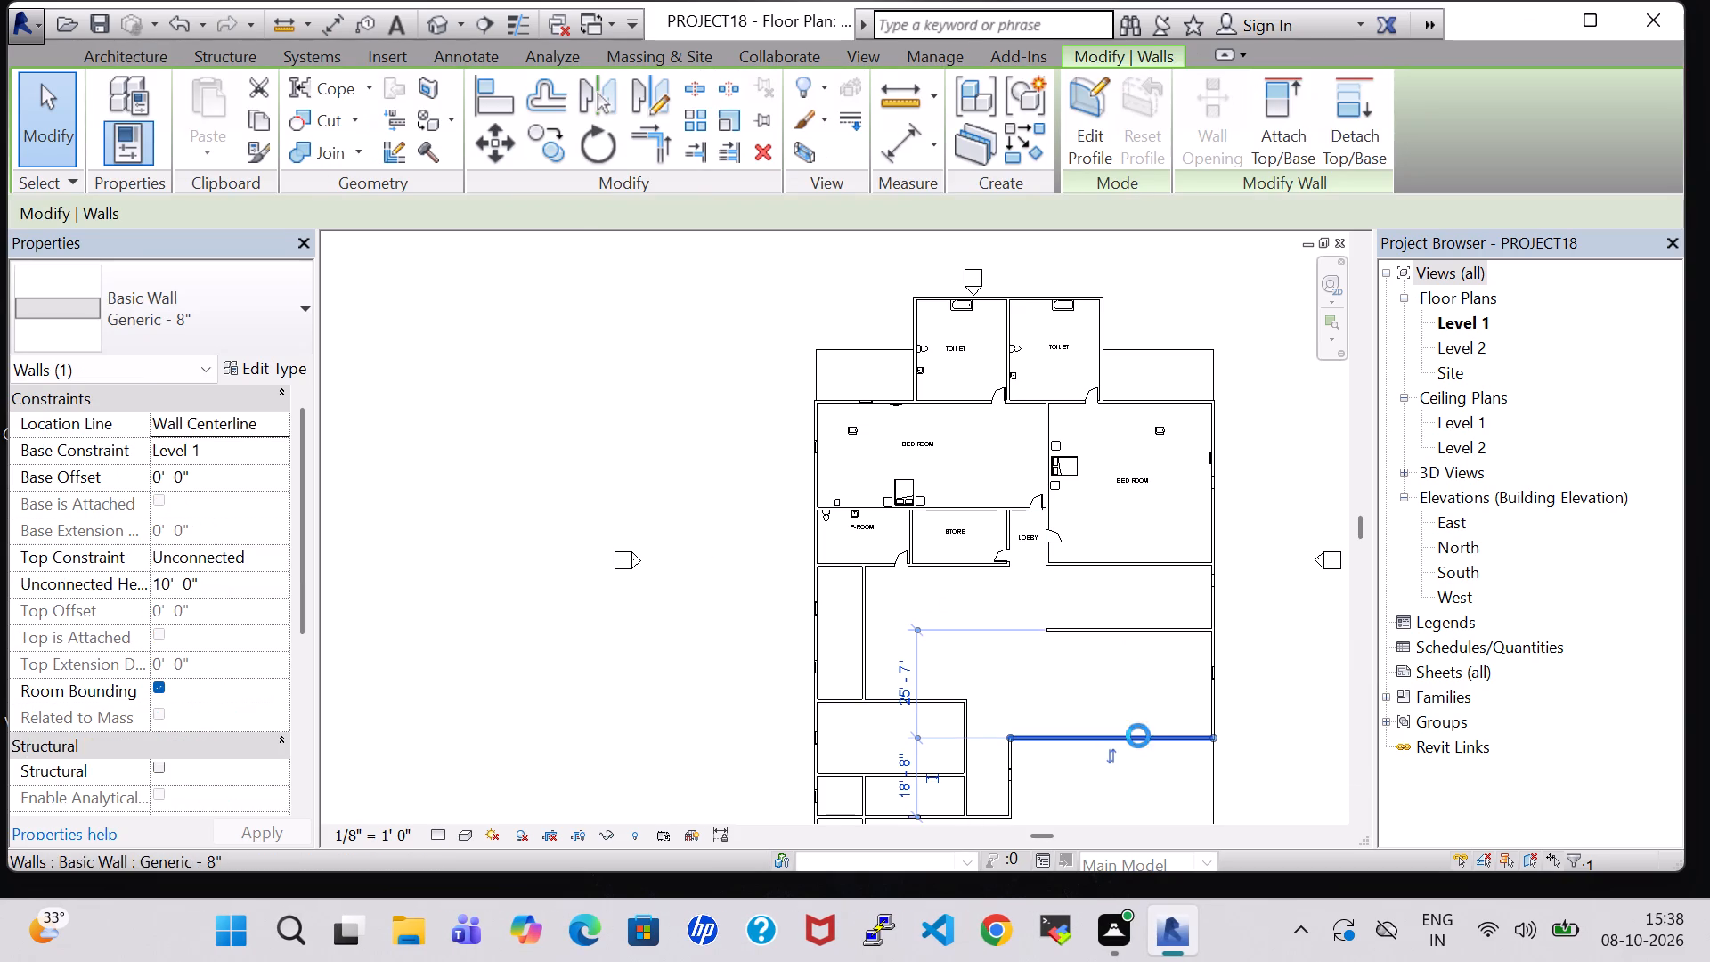
{"action": "key", "text": "Down"}
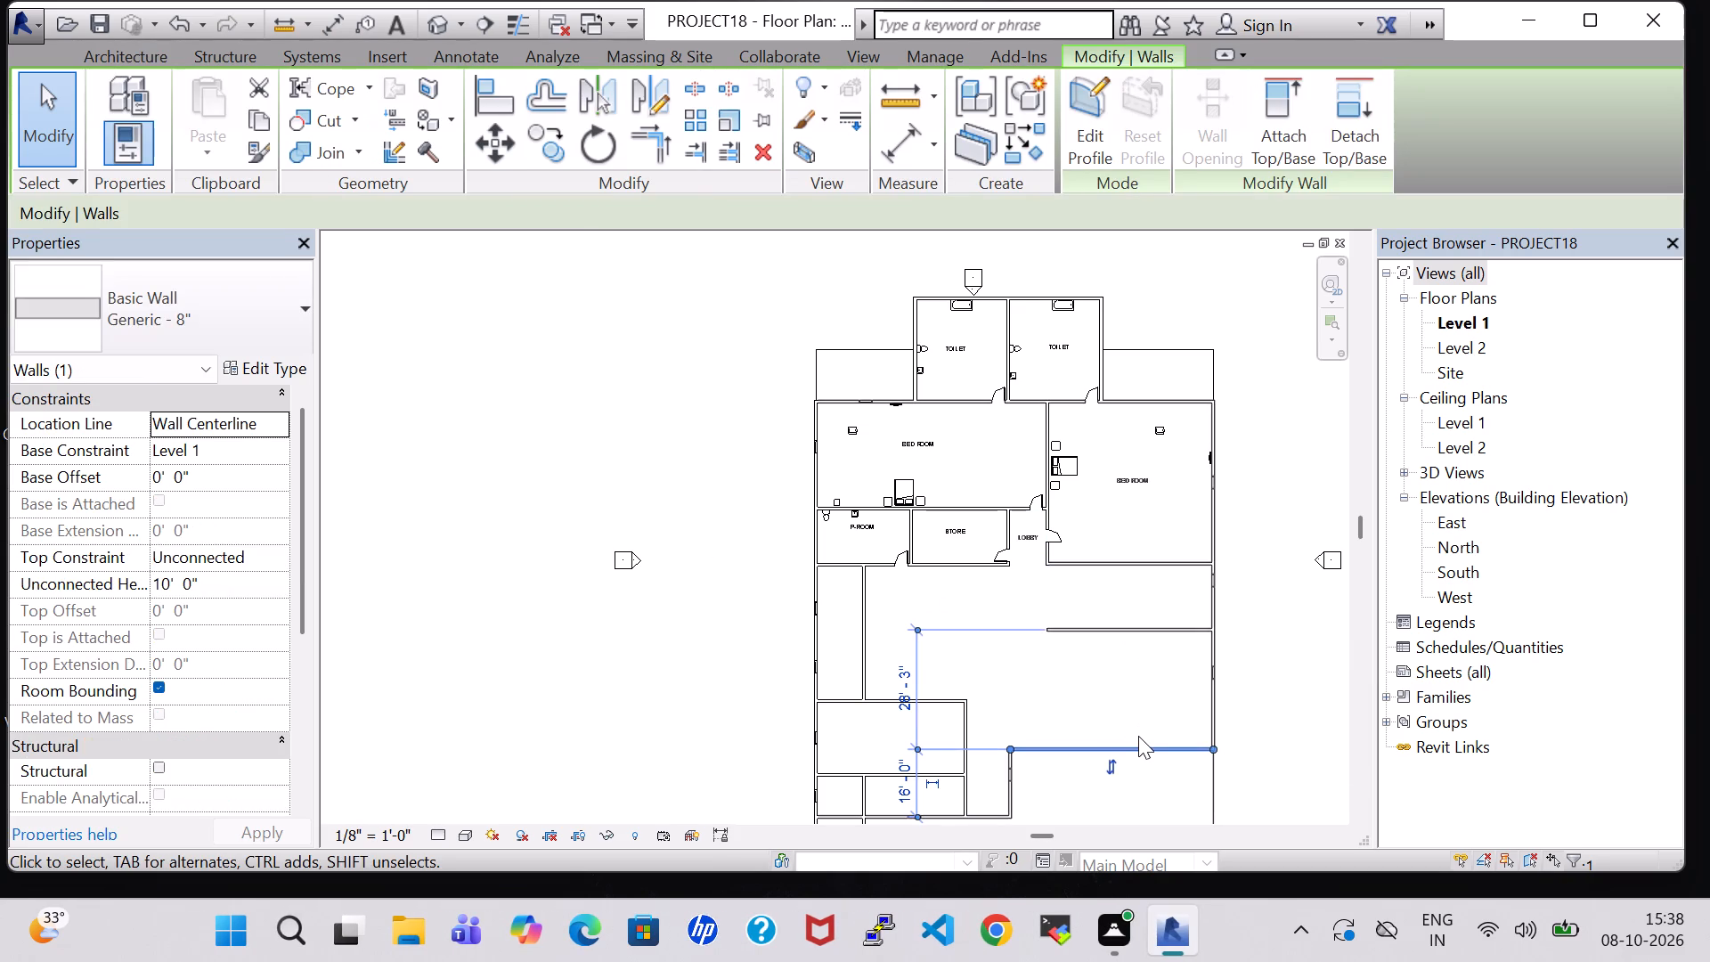
{"action": "key", "text": "Down"}
{"action": "key", "text": "Down"}
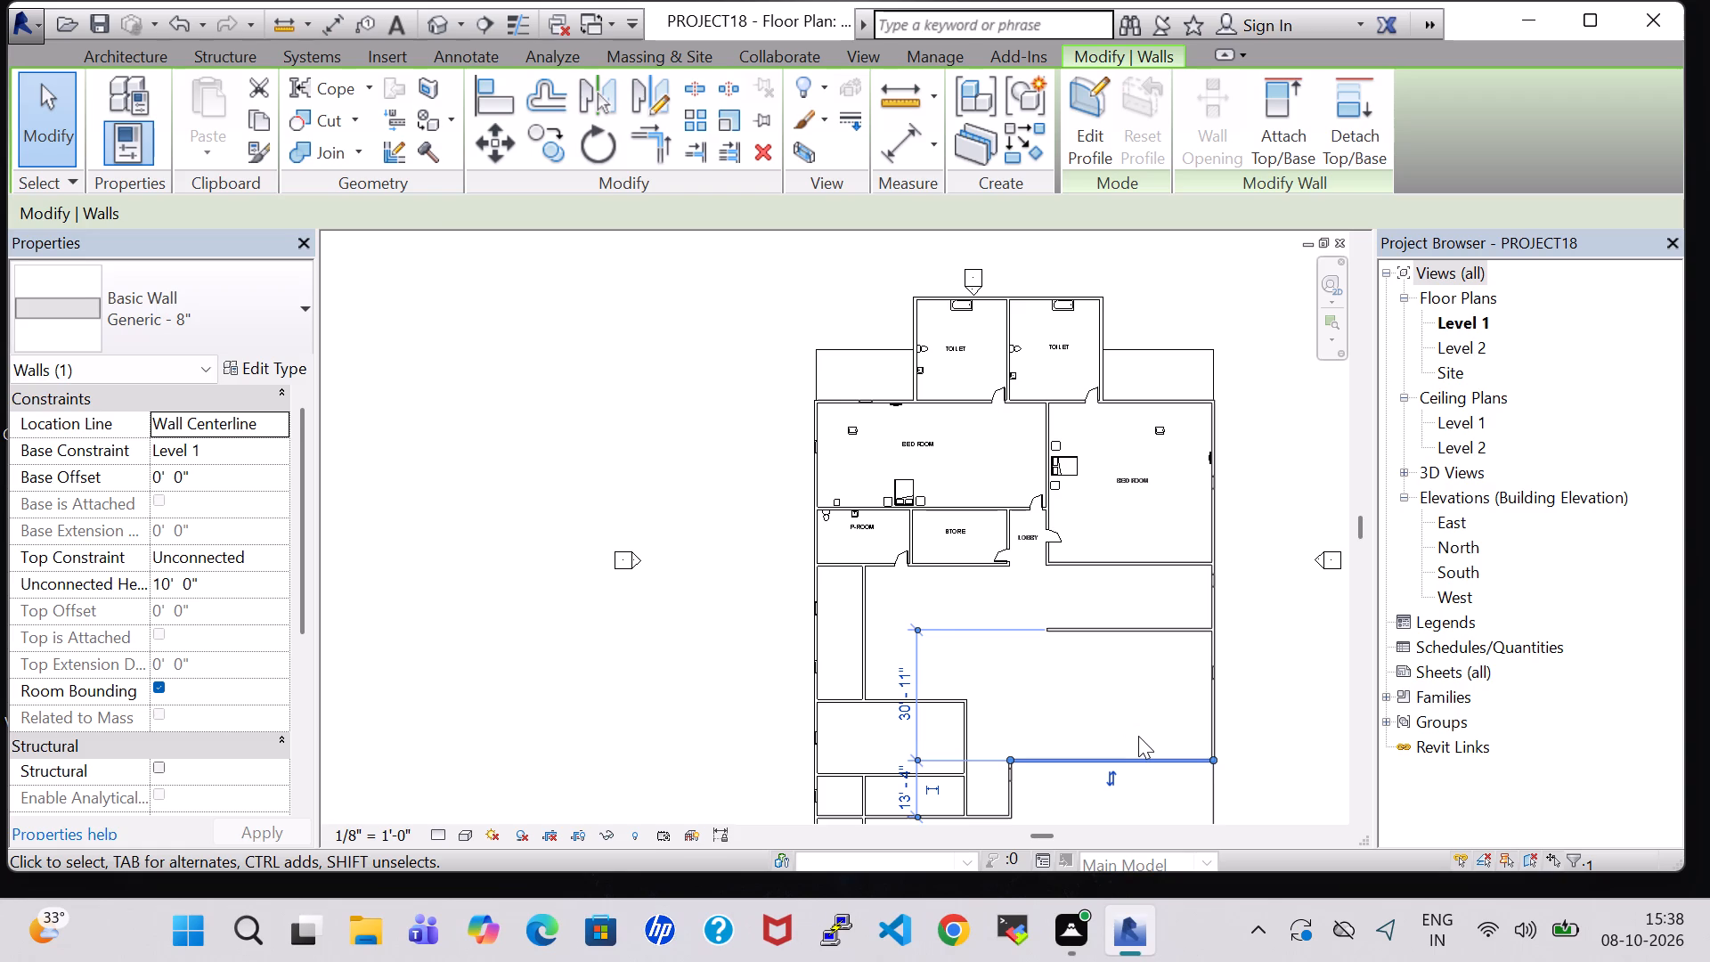
Nudge the 36" x 48" window in the short wall below the hall's southwest corner three increments south, about 4'.
{"action": "left_click", "coordinate": [1021, 778]}
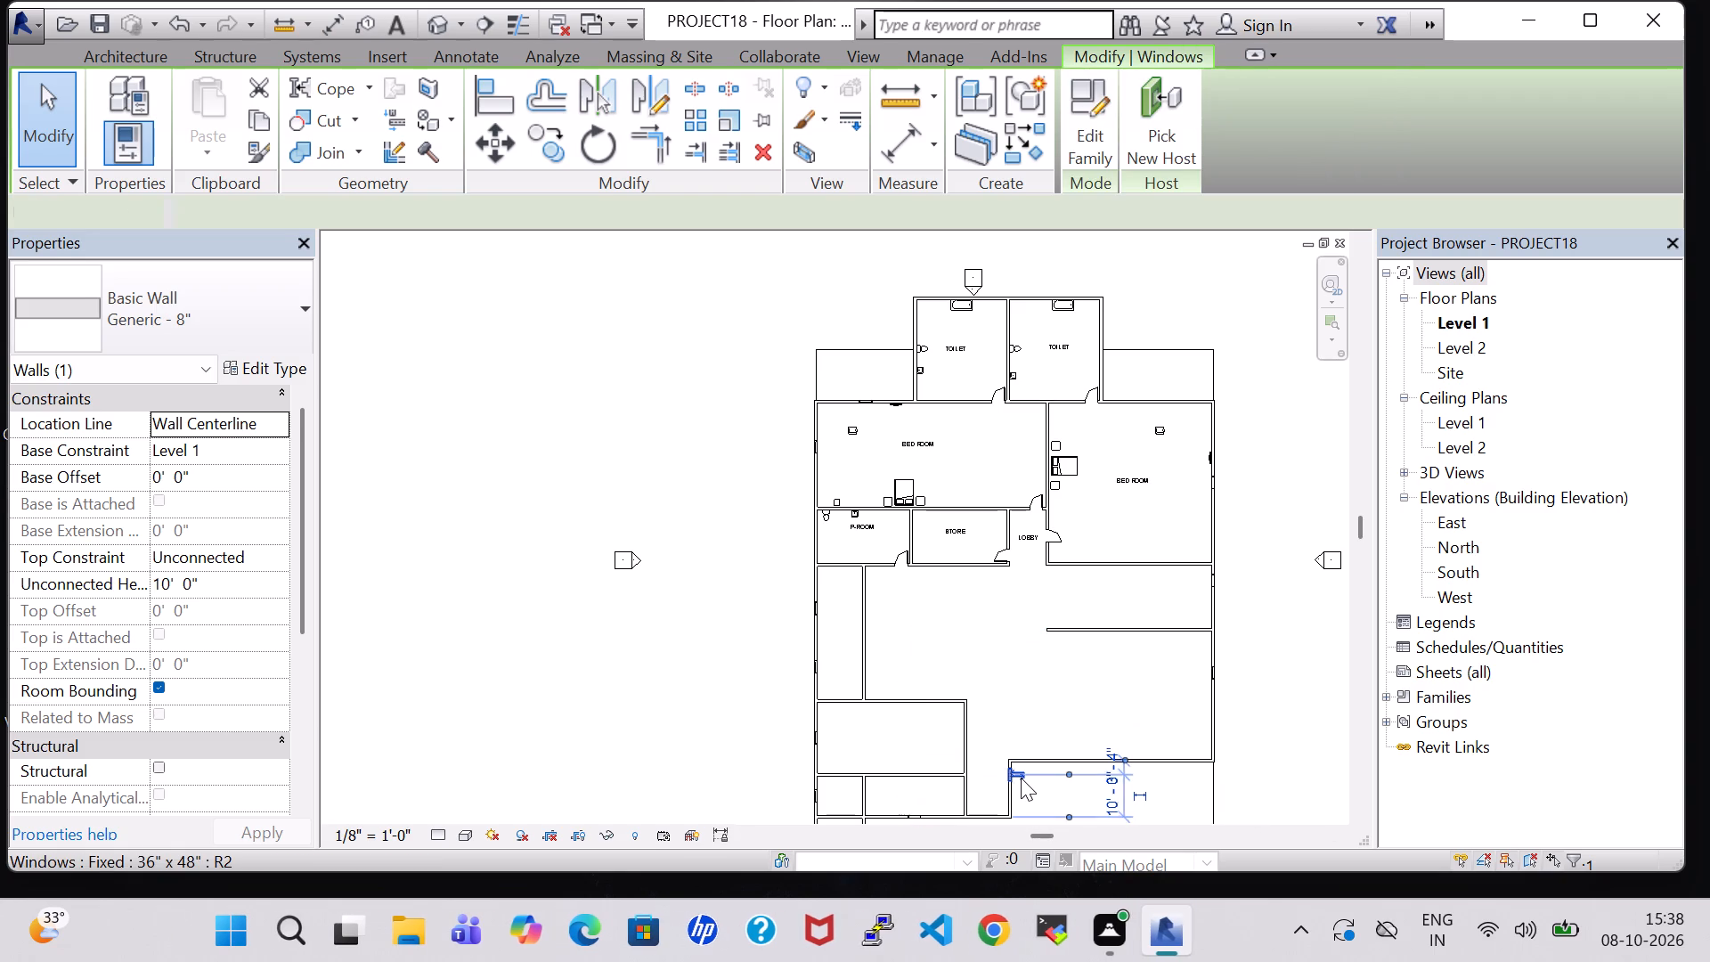
{"action": "key", "text": "Down"}
{"action": "key", "text": "Down"}
{"action": "key", "text": "Down"}
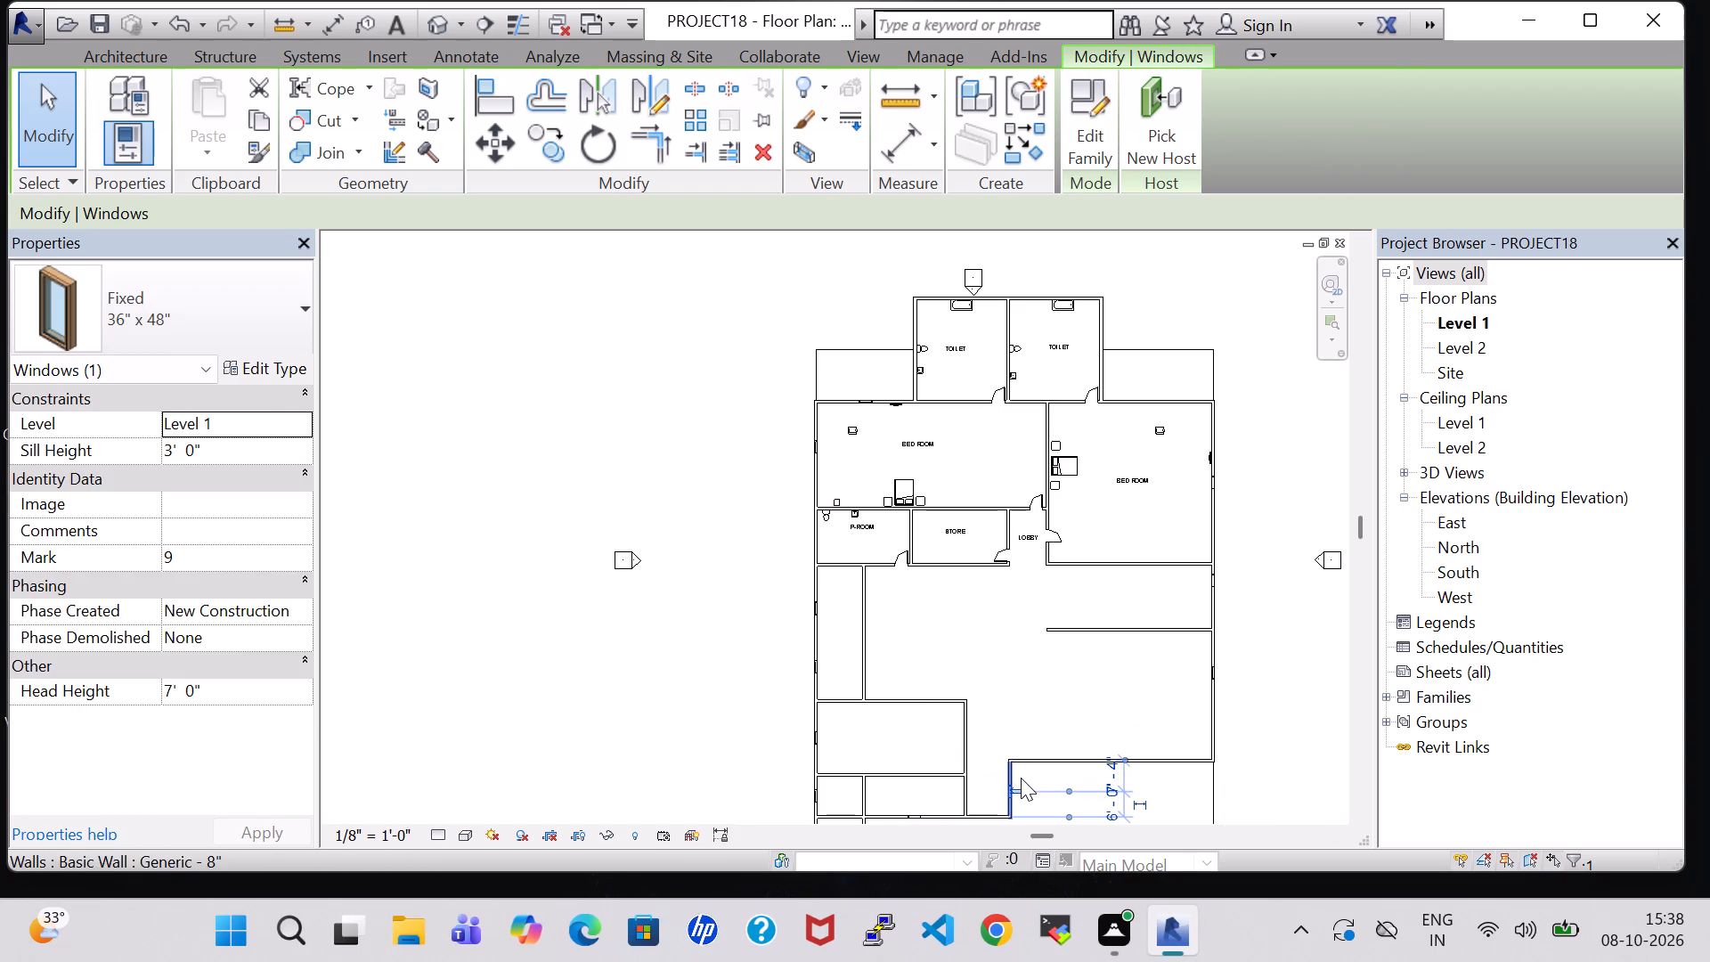
{"action": "left_click", "coordinate": [1273, 680]}
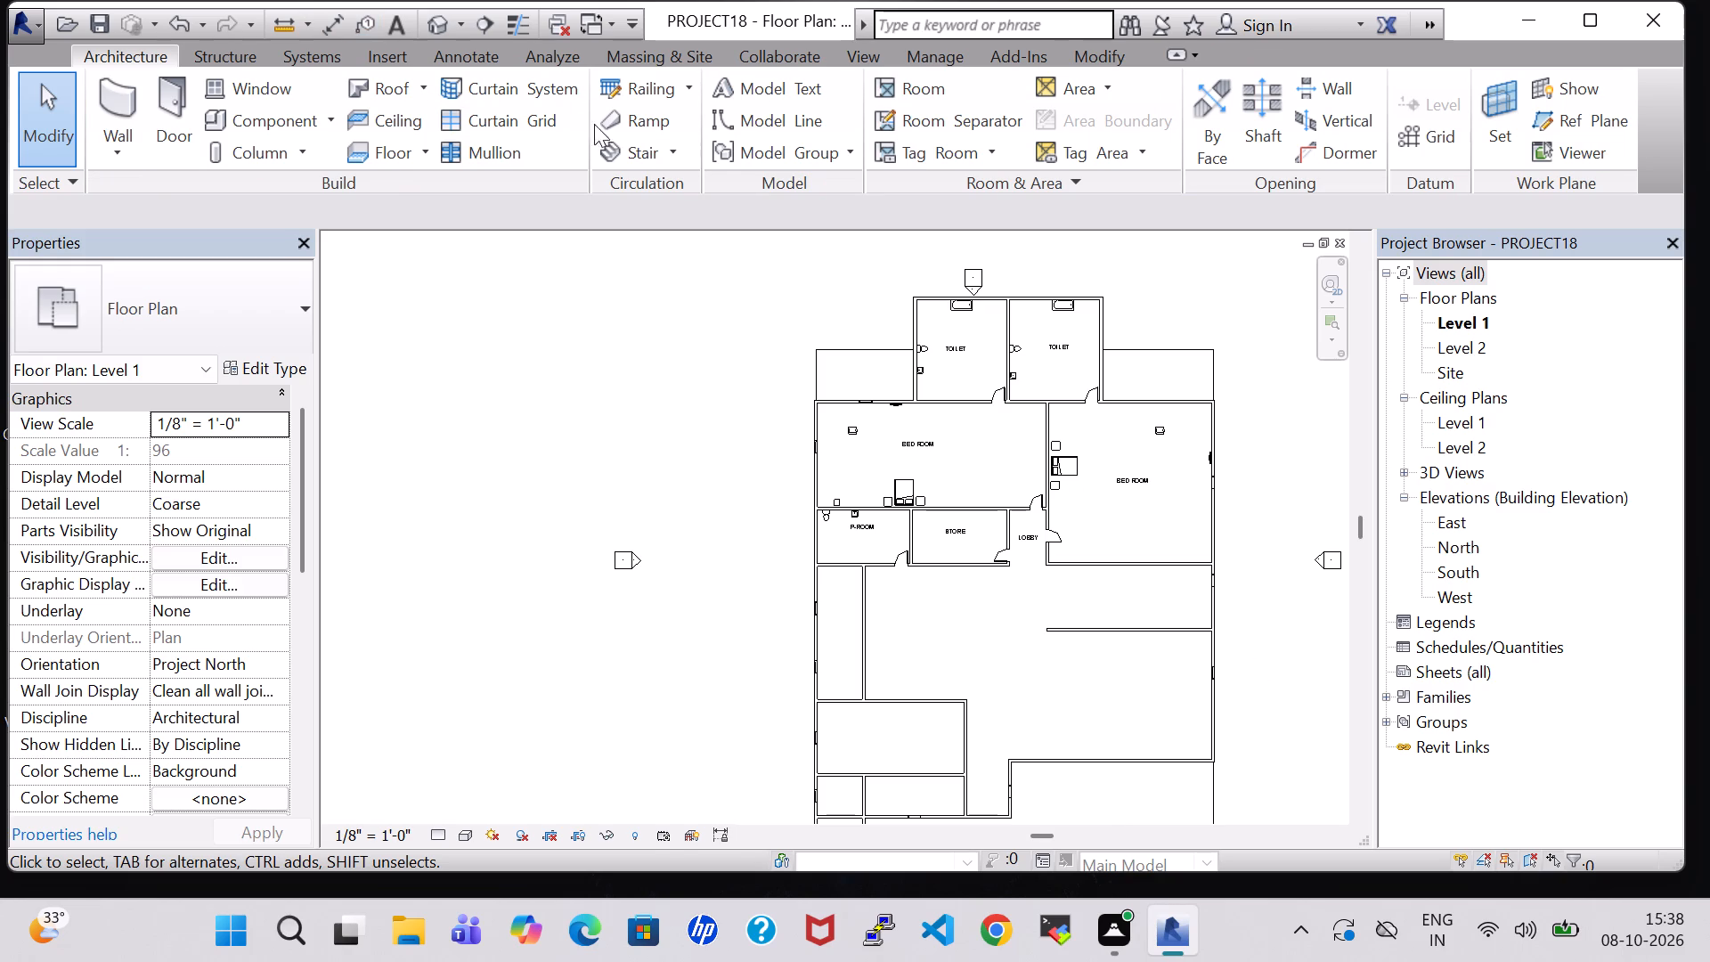
Start a Level 1 to Level 2 stair and place a rotated, 3' wide U-shape winder run between the east bedroom and the partition wall.
{"action": "left_click", "coordinate": [633, 143]}
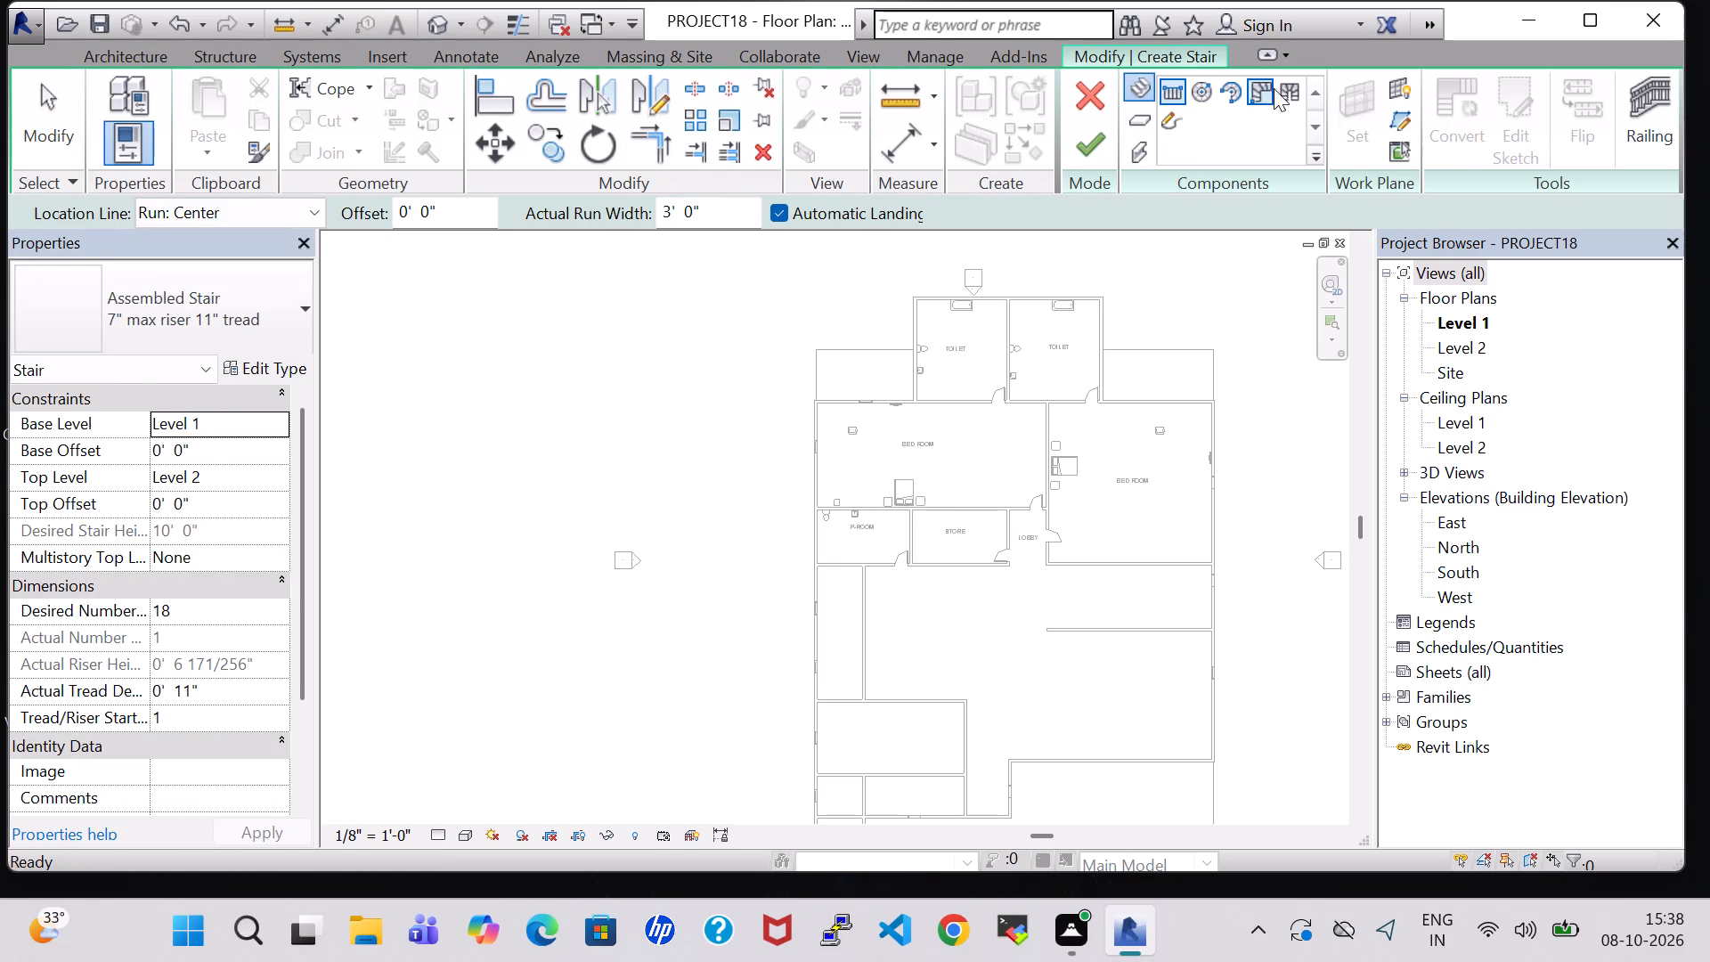
{"action": "left_click", "coordinate": [1278, 88]}
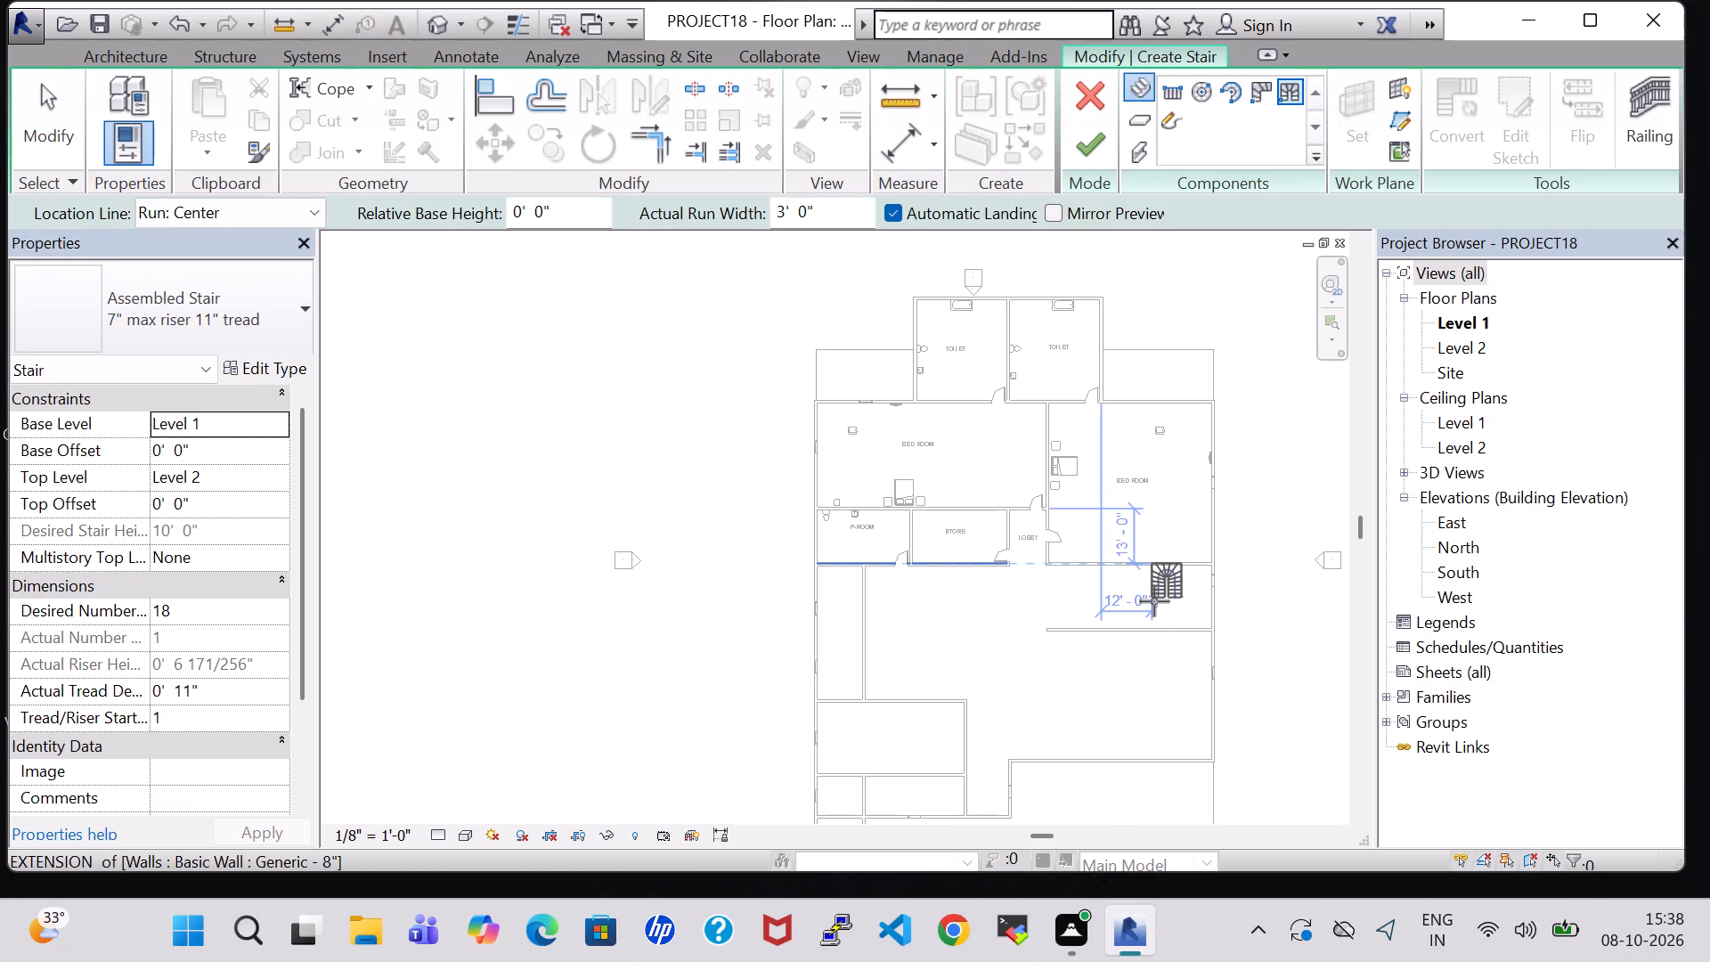
{"action": "key", "text": "space"}
{"action": "key", "text": "space"}
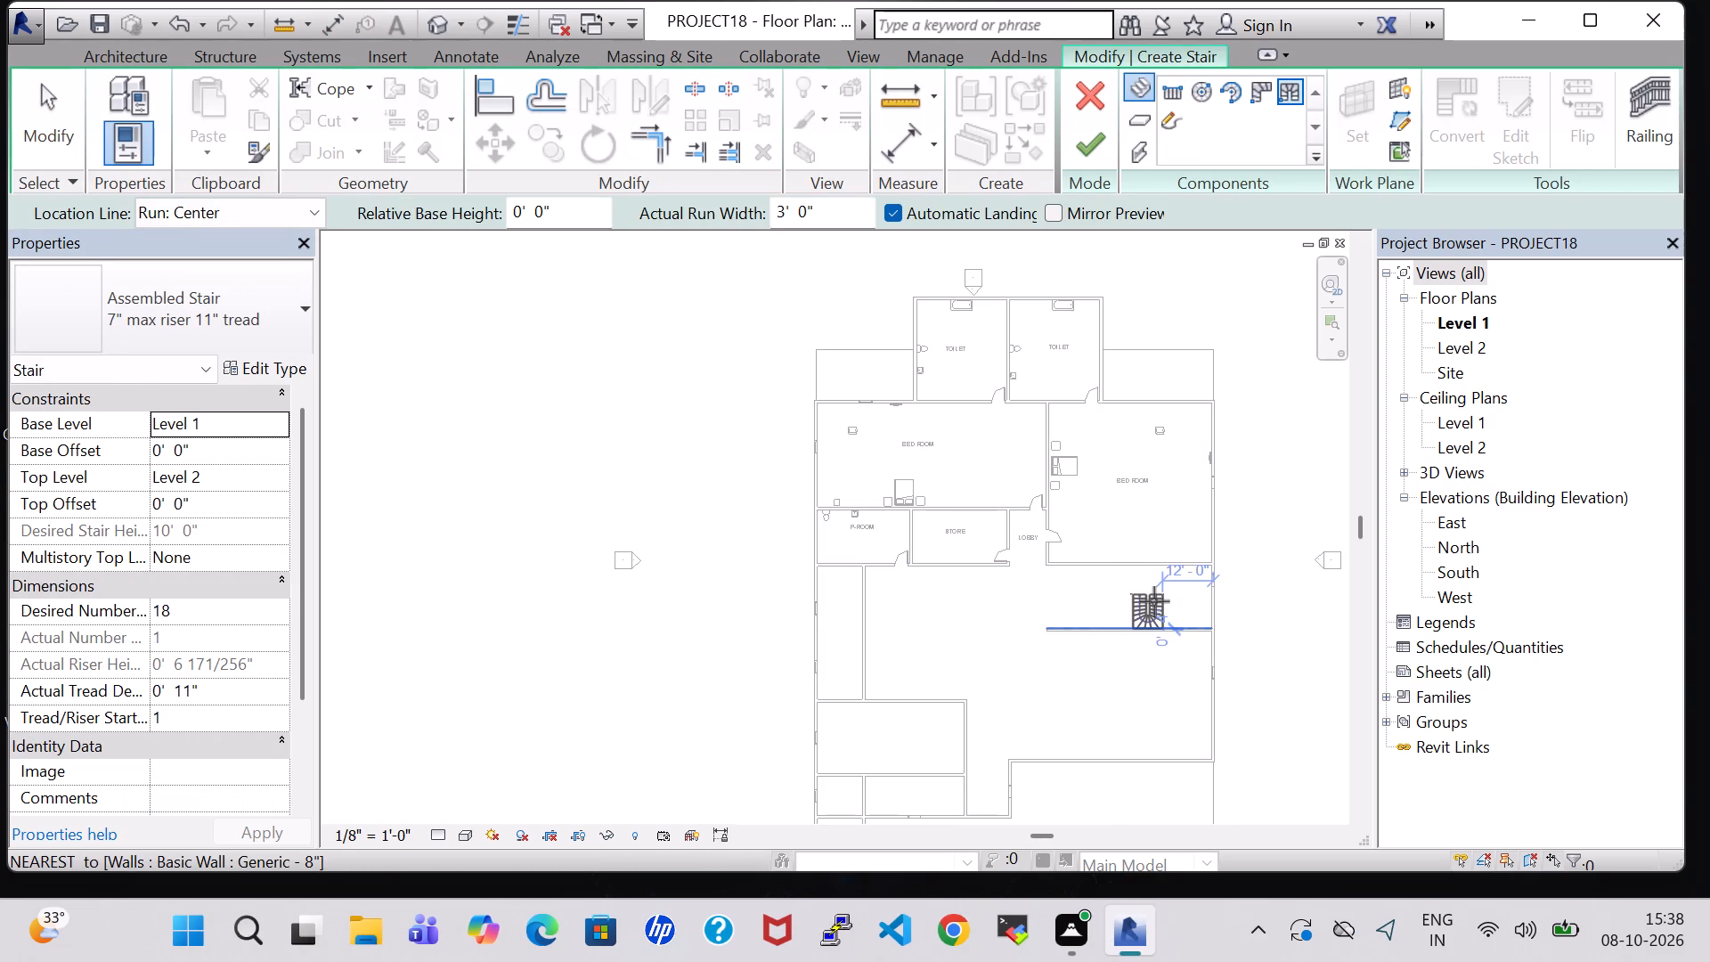
{"action": "key", "text": "space"}
{"action": "left_click", "coordinate": [1148, 587]}
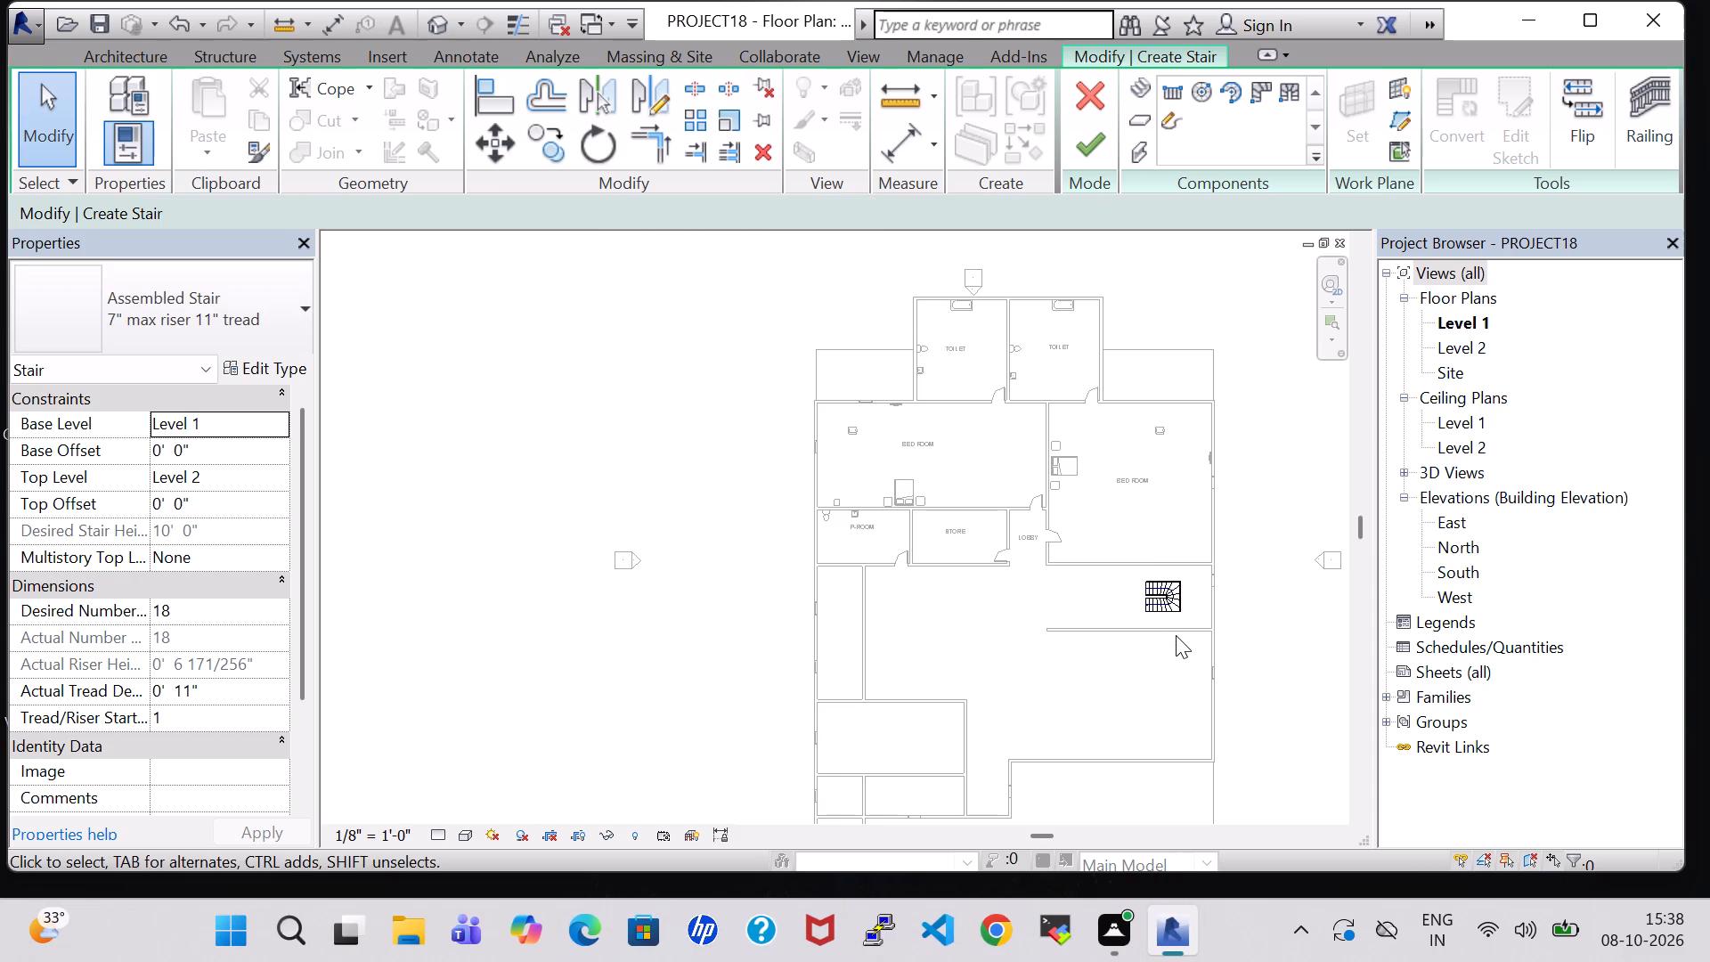
{"action": "key", "text": "Escape"}
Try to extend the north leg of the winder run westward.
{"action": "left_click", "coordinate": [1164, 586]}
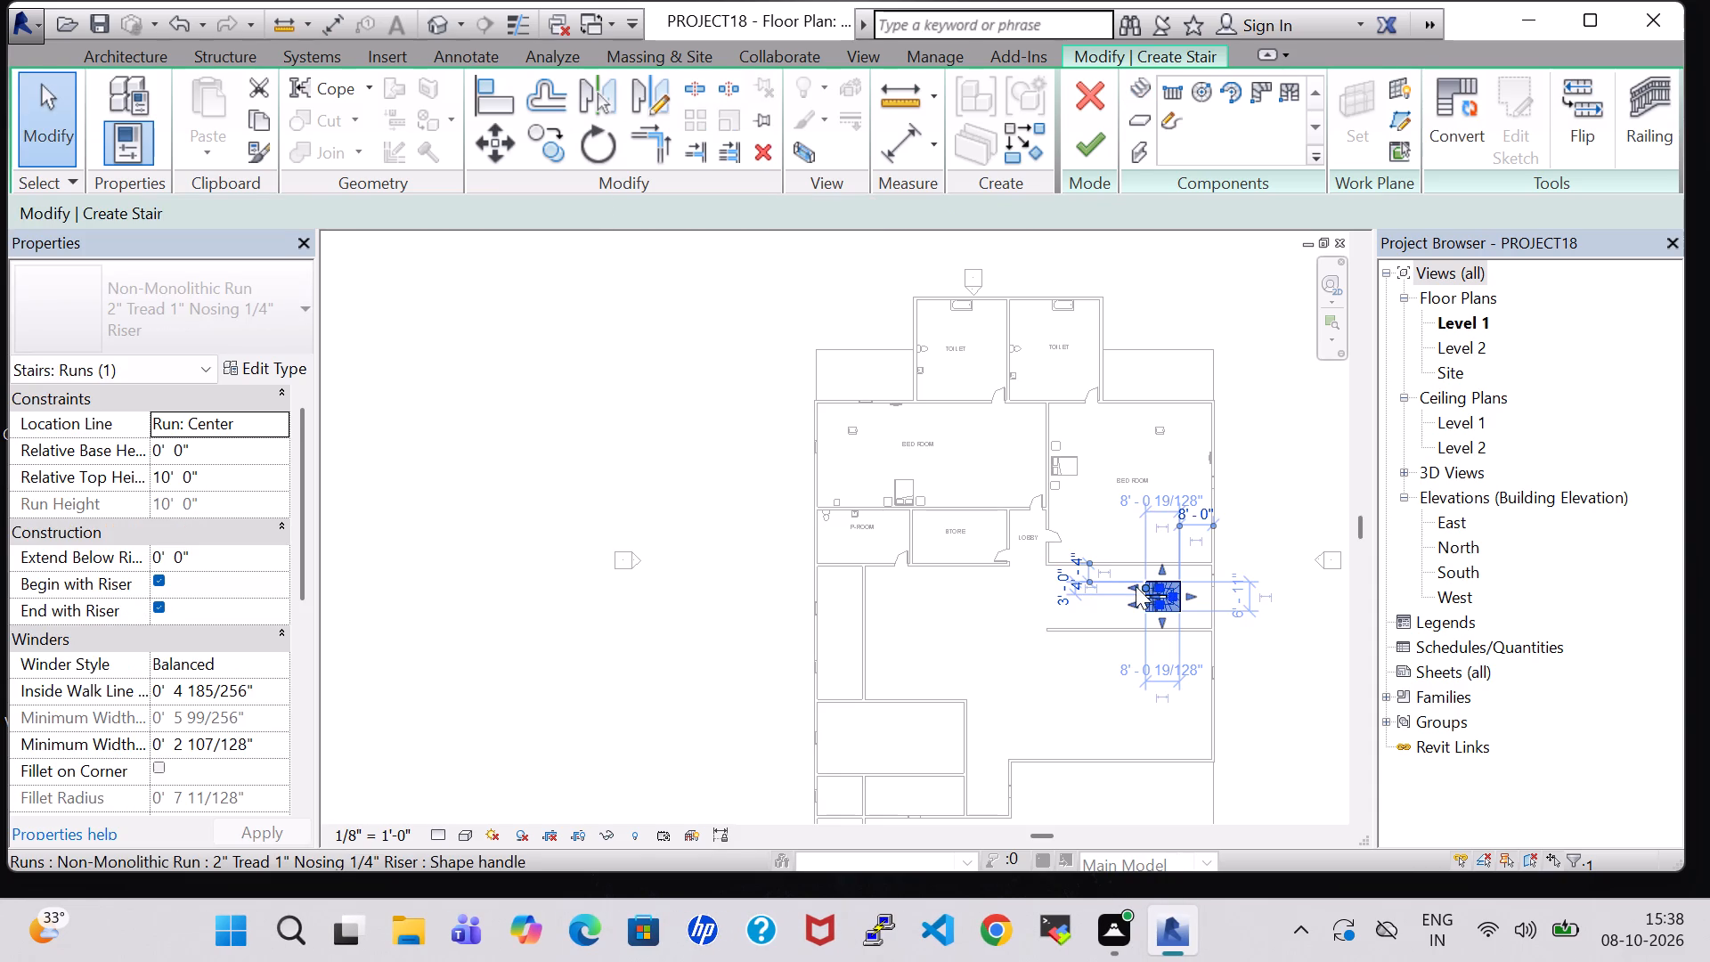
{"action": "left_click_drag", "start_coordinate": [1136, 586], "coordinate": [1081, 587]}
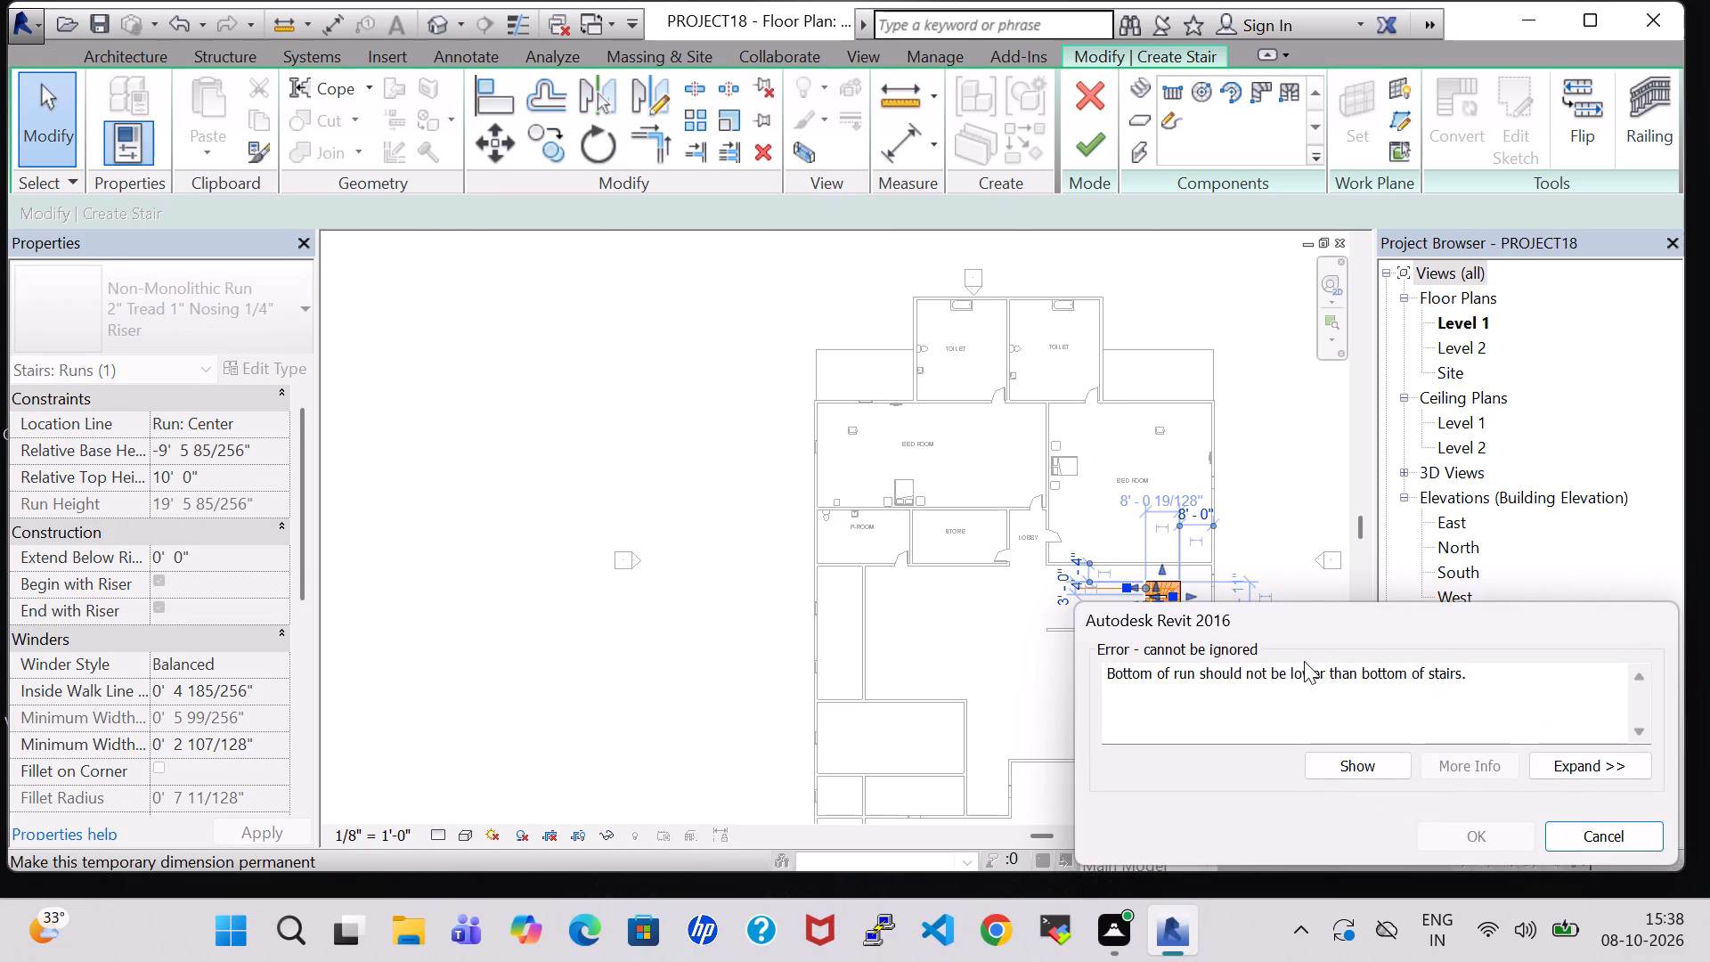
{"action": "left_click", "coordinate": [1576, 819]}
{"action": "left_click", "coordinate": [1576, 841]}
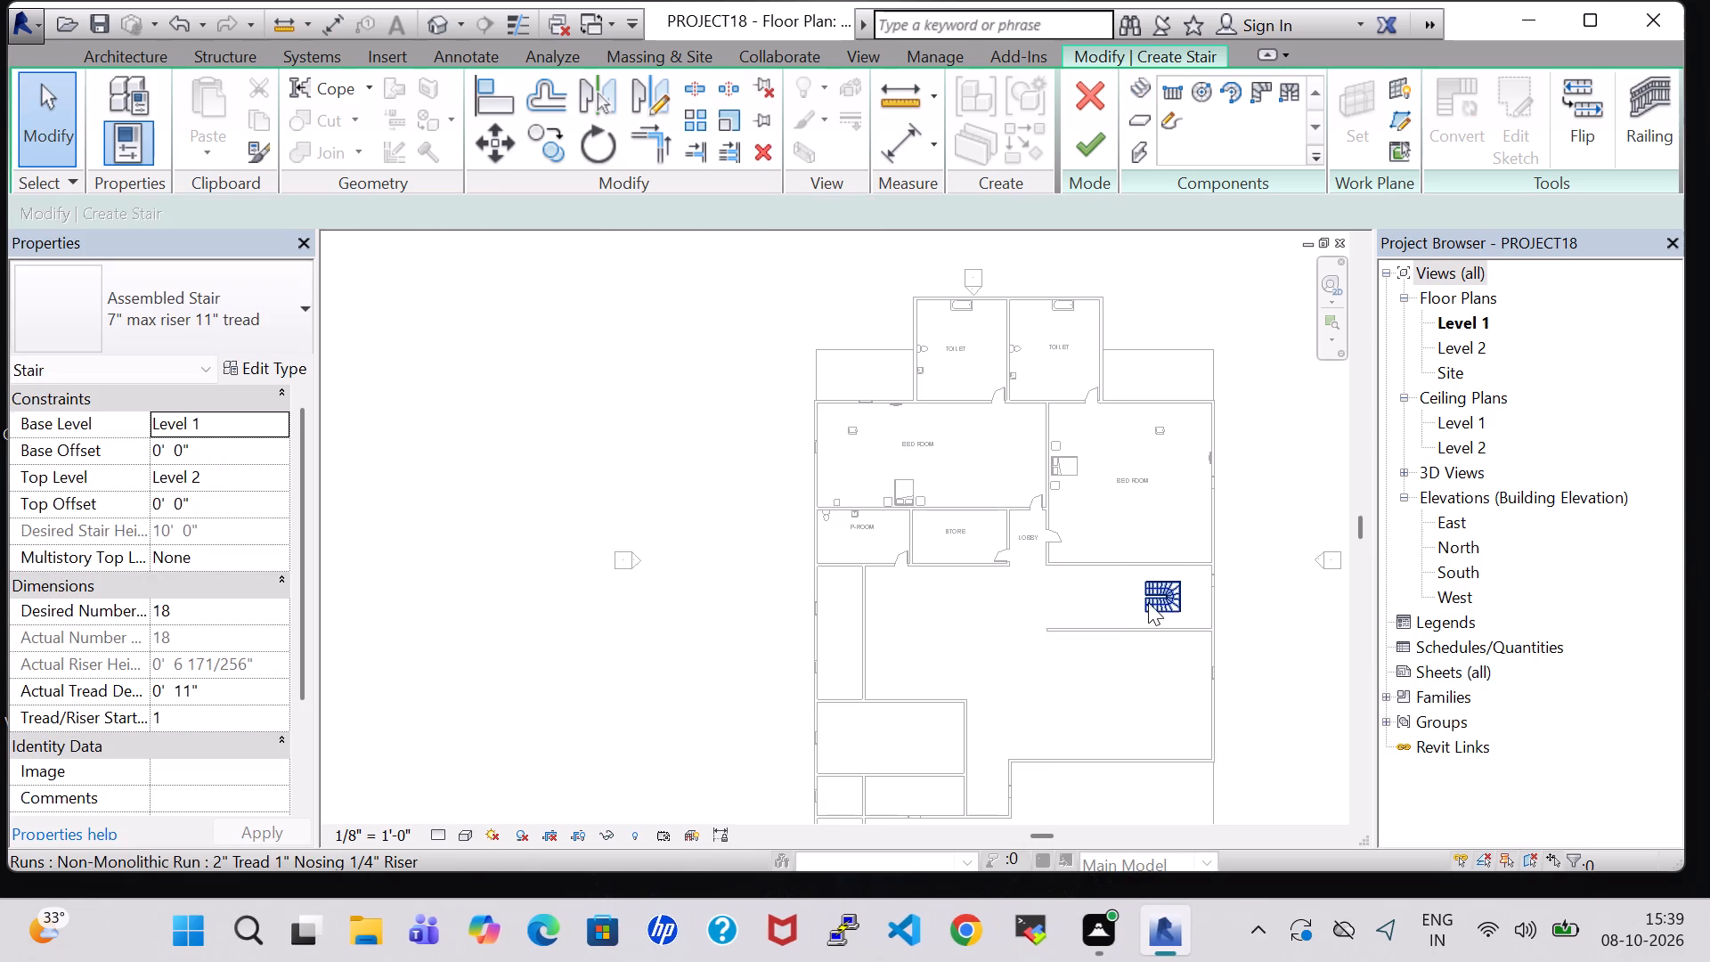
Extend the south leg of the winder run westward to an overall length of about 26'-4".
{"action": "left_click", "coordinate": [1142, 602]}
{"action": "left_click_drag", "start_coordinate": [1136, 602], "coordinate": [1122, 603]}
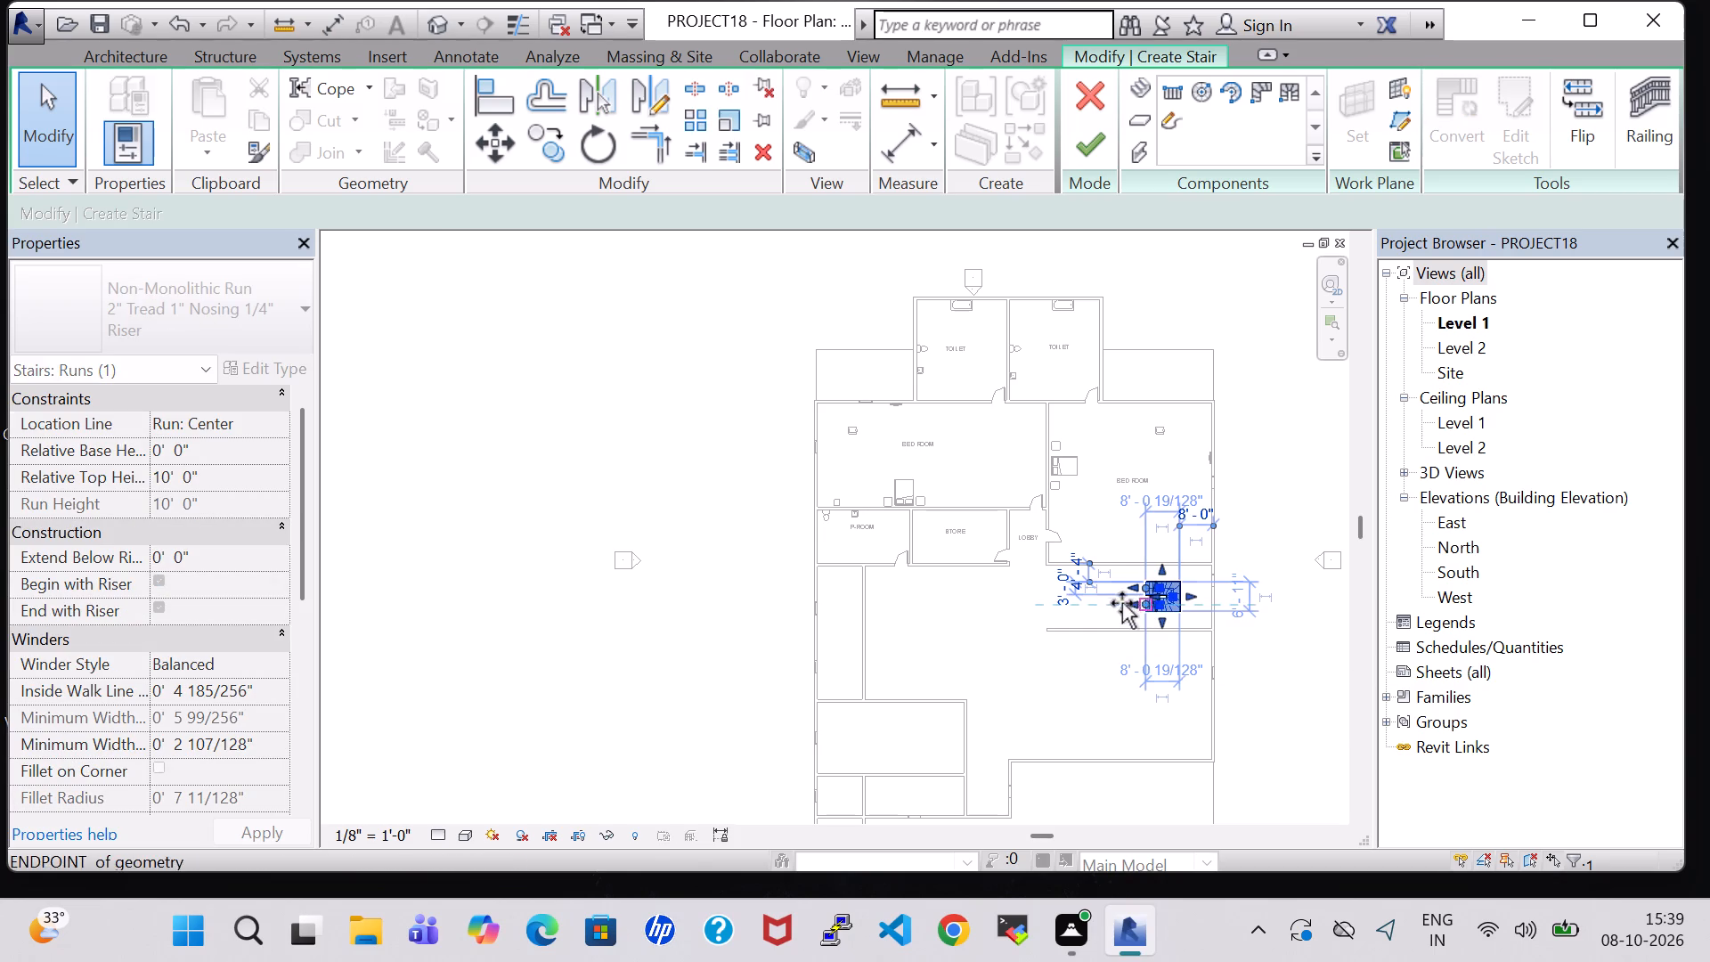
{"action": "left_click_drag", "start_coordinate": [1122, 603], "coordinate": [1067, 607]}
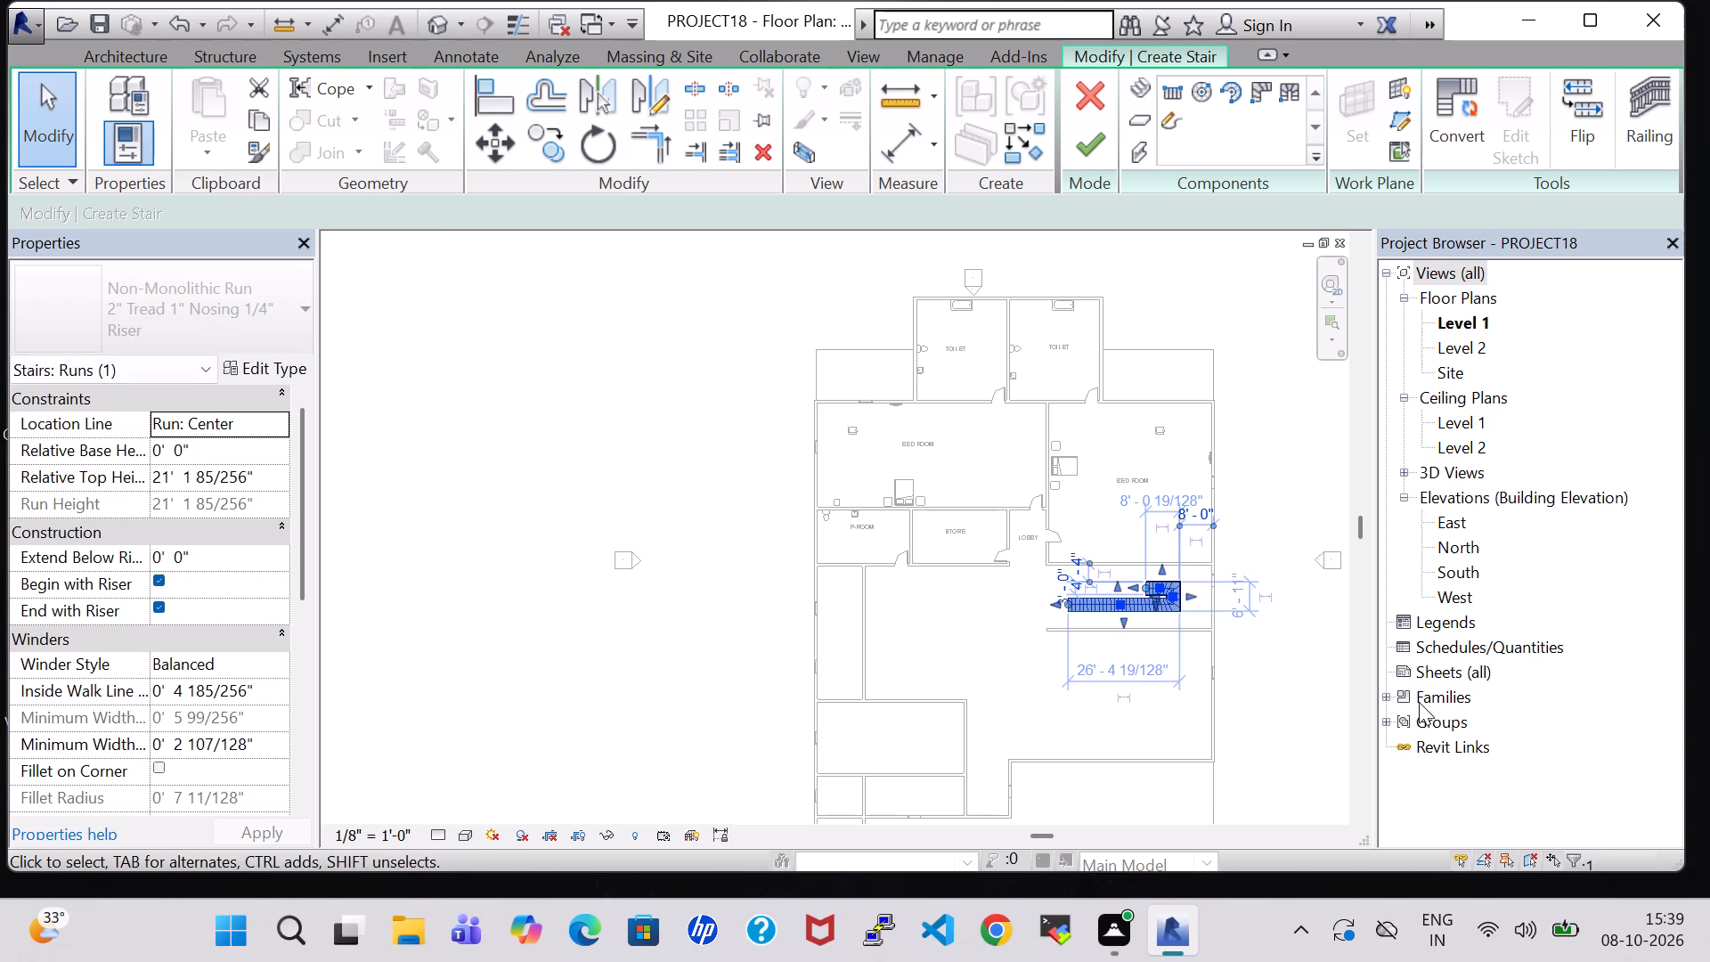
{"action": "key", "text": "Escape"}
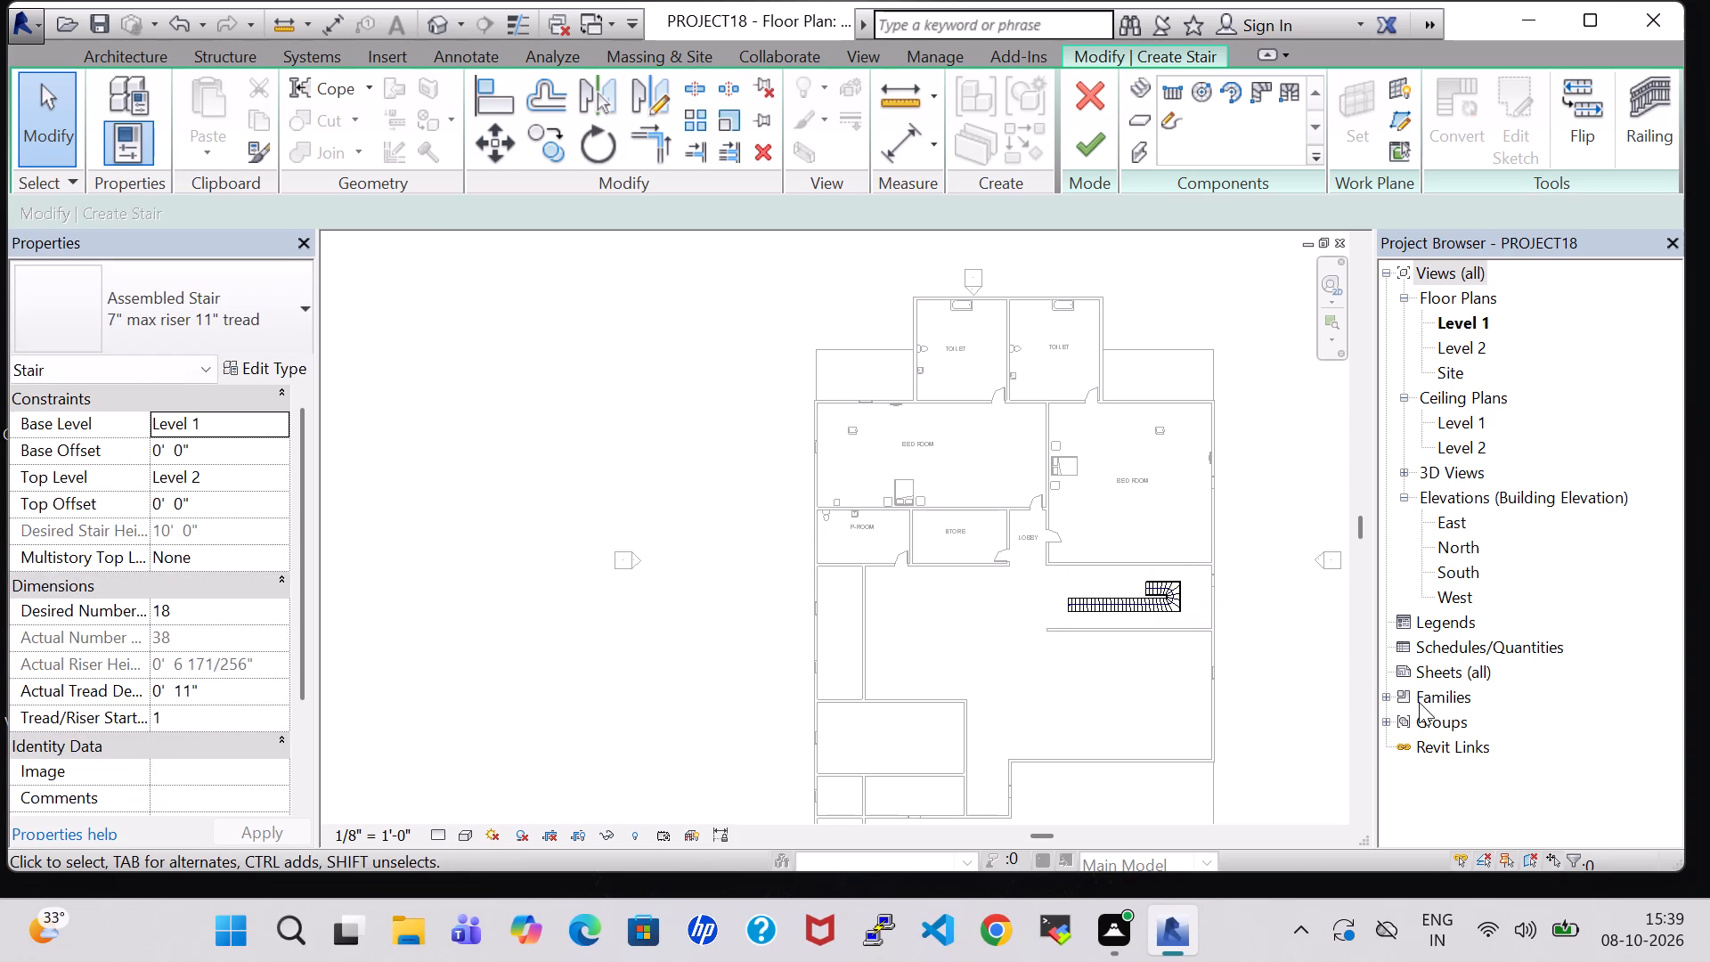
{"action": "left_click", "coordinate": [1153, 616]}
{"action": "key", "text": "space"}
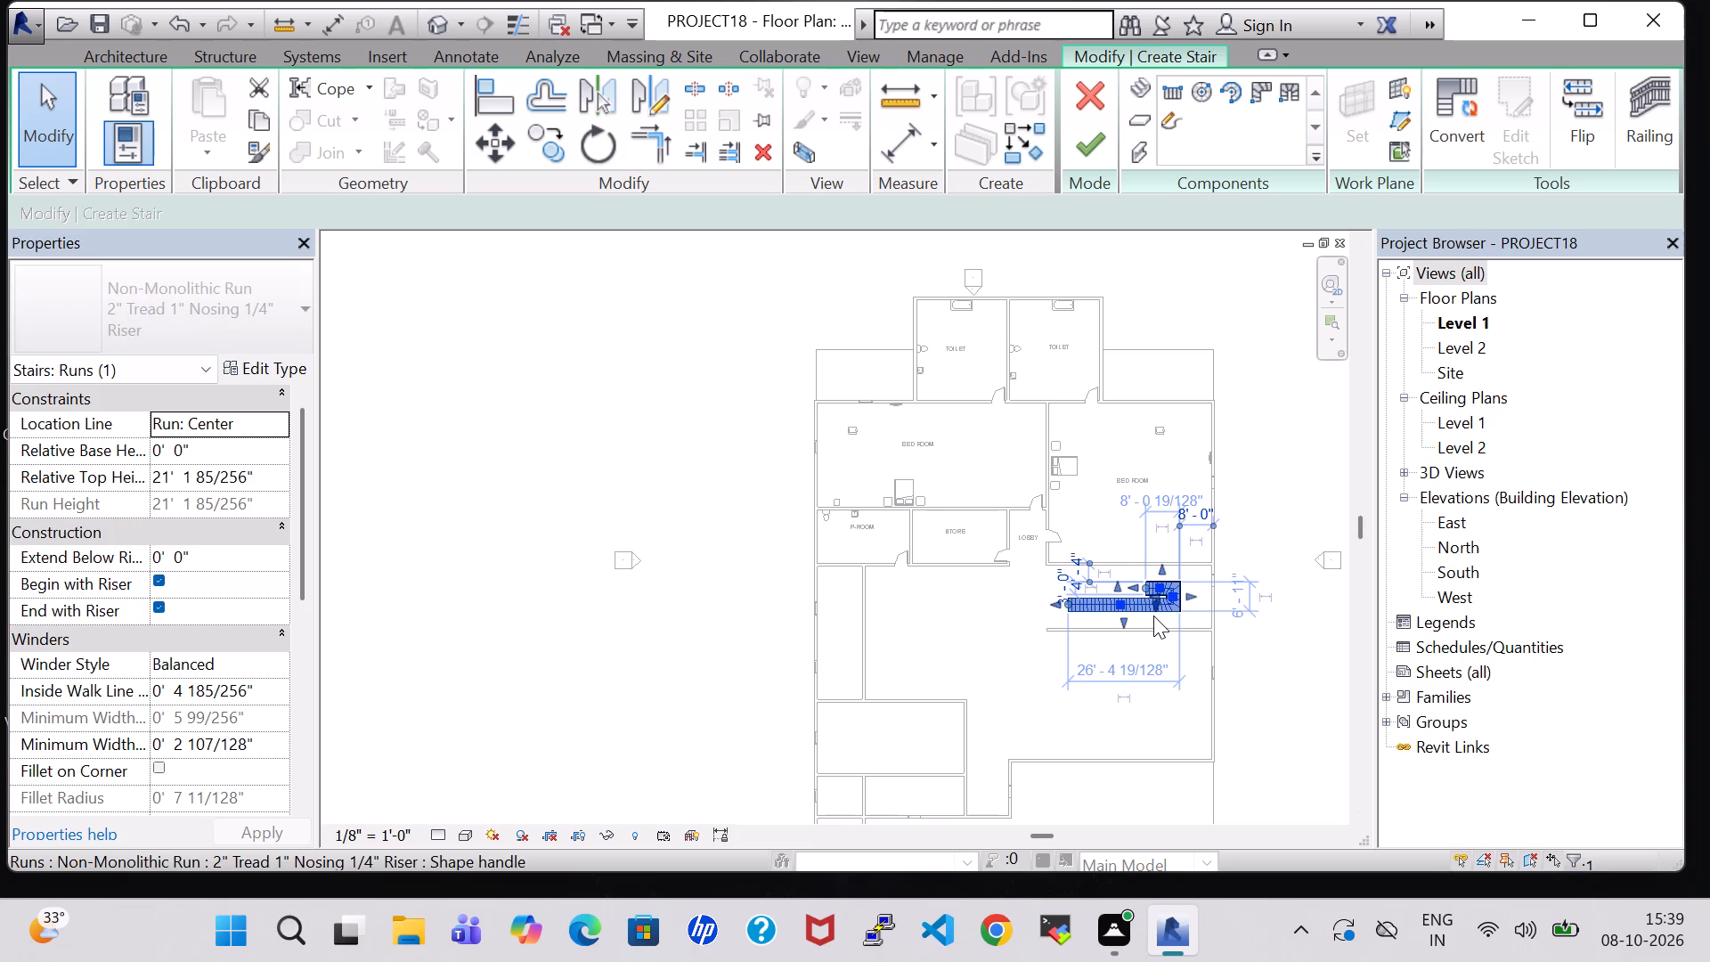
{"action": "key", "text": "space"}
{"action": "key", "text": "space"}
{"action": "left_click", "coordinate": [1309, 648]}
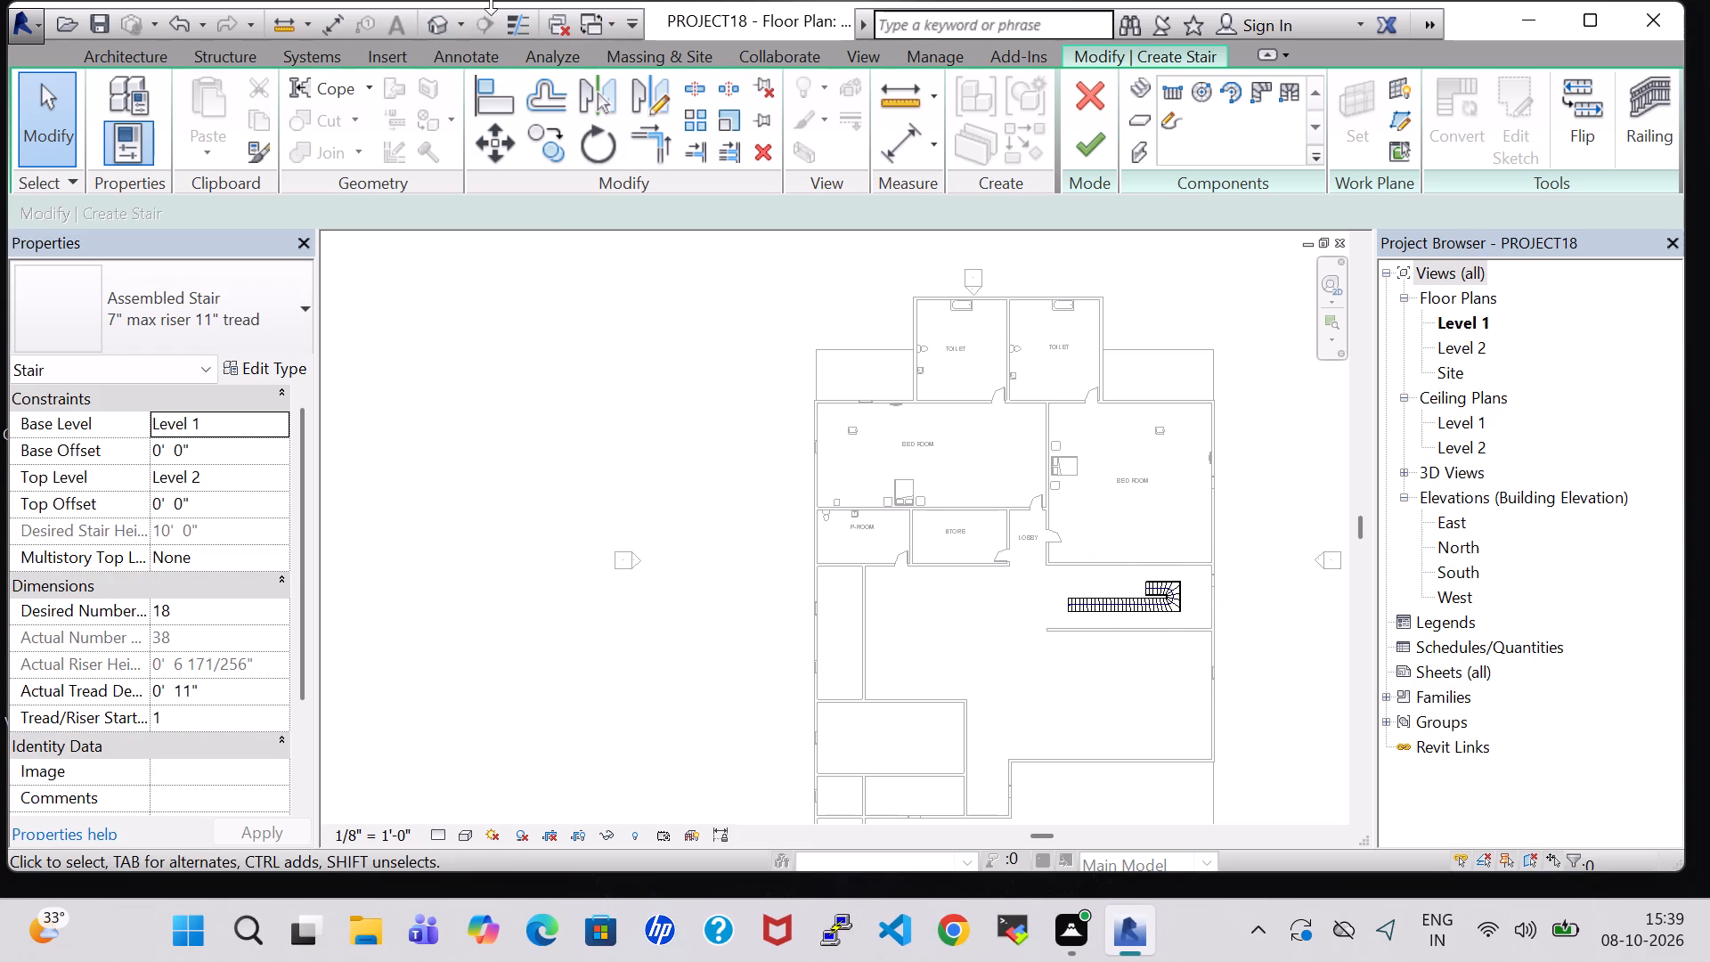
Open the 3D view and set its visual style to Shaded after comparing Realistic and Consistent Colors.
{"action": "left_click", "coordinate": [444, 24]}
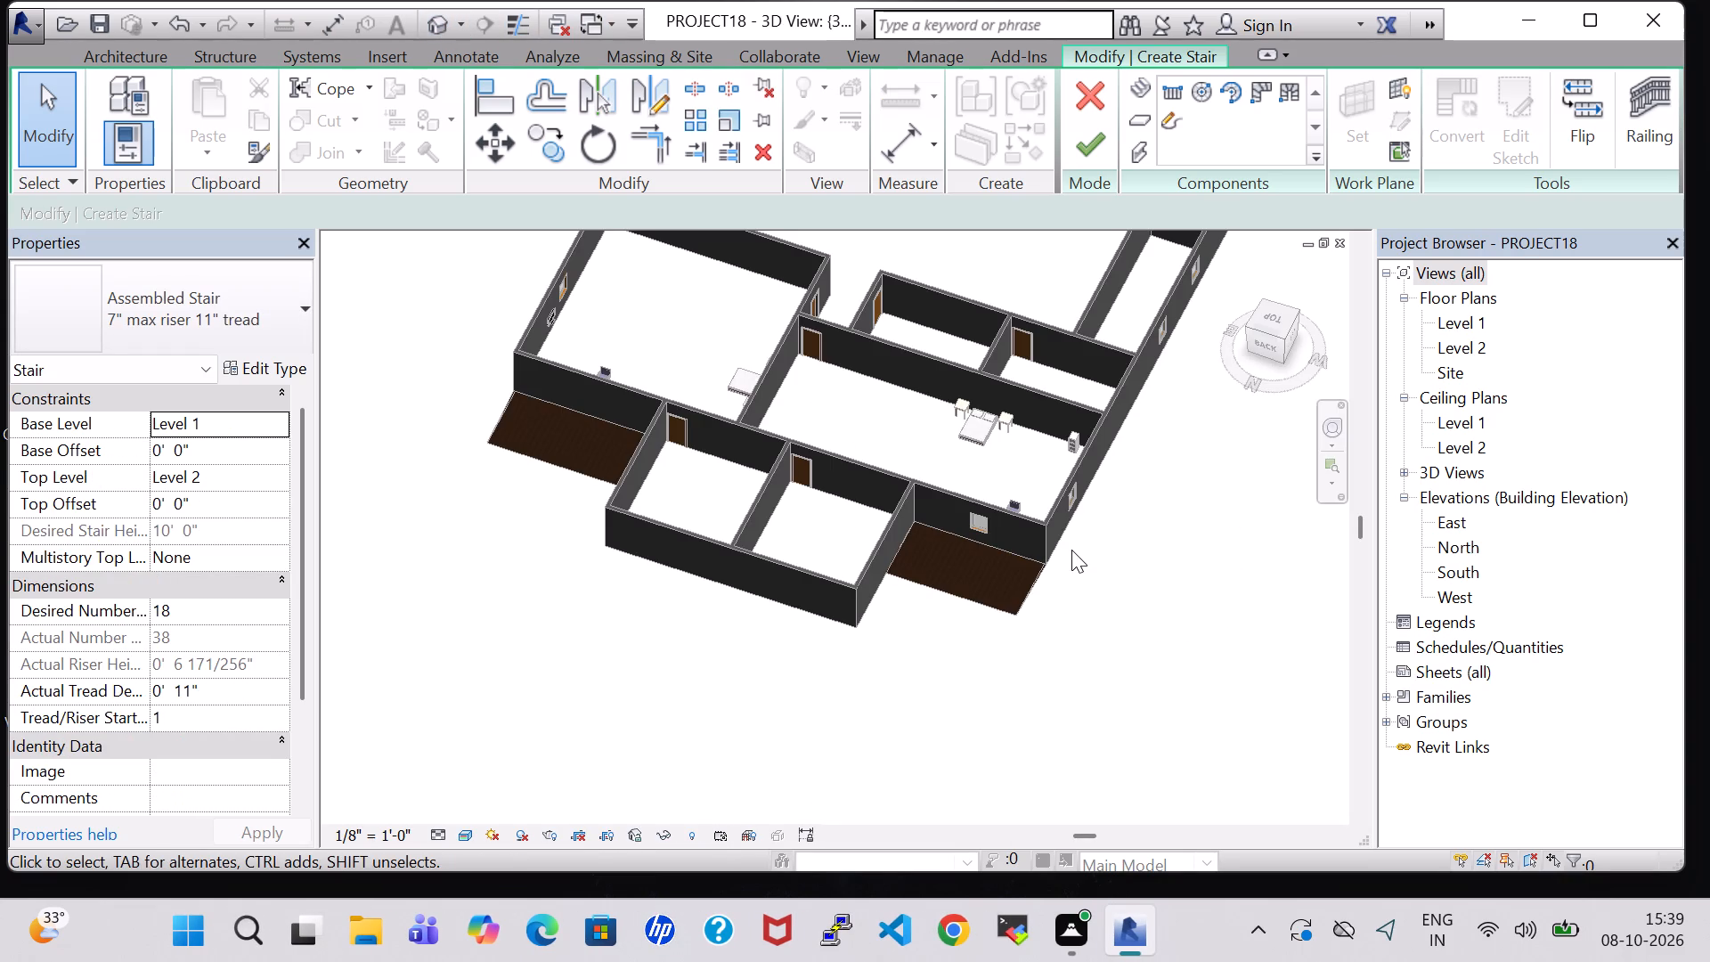
{"action": "left_click", "coordinate": [468, 837]}
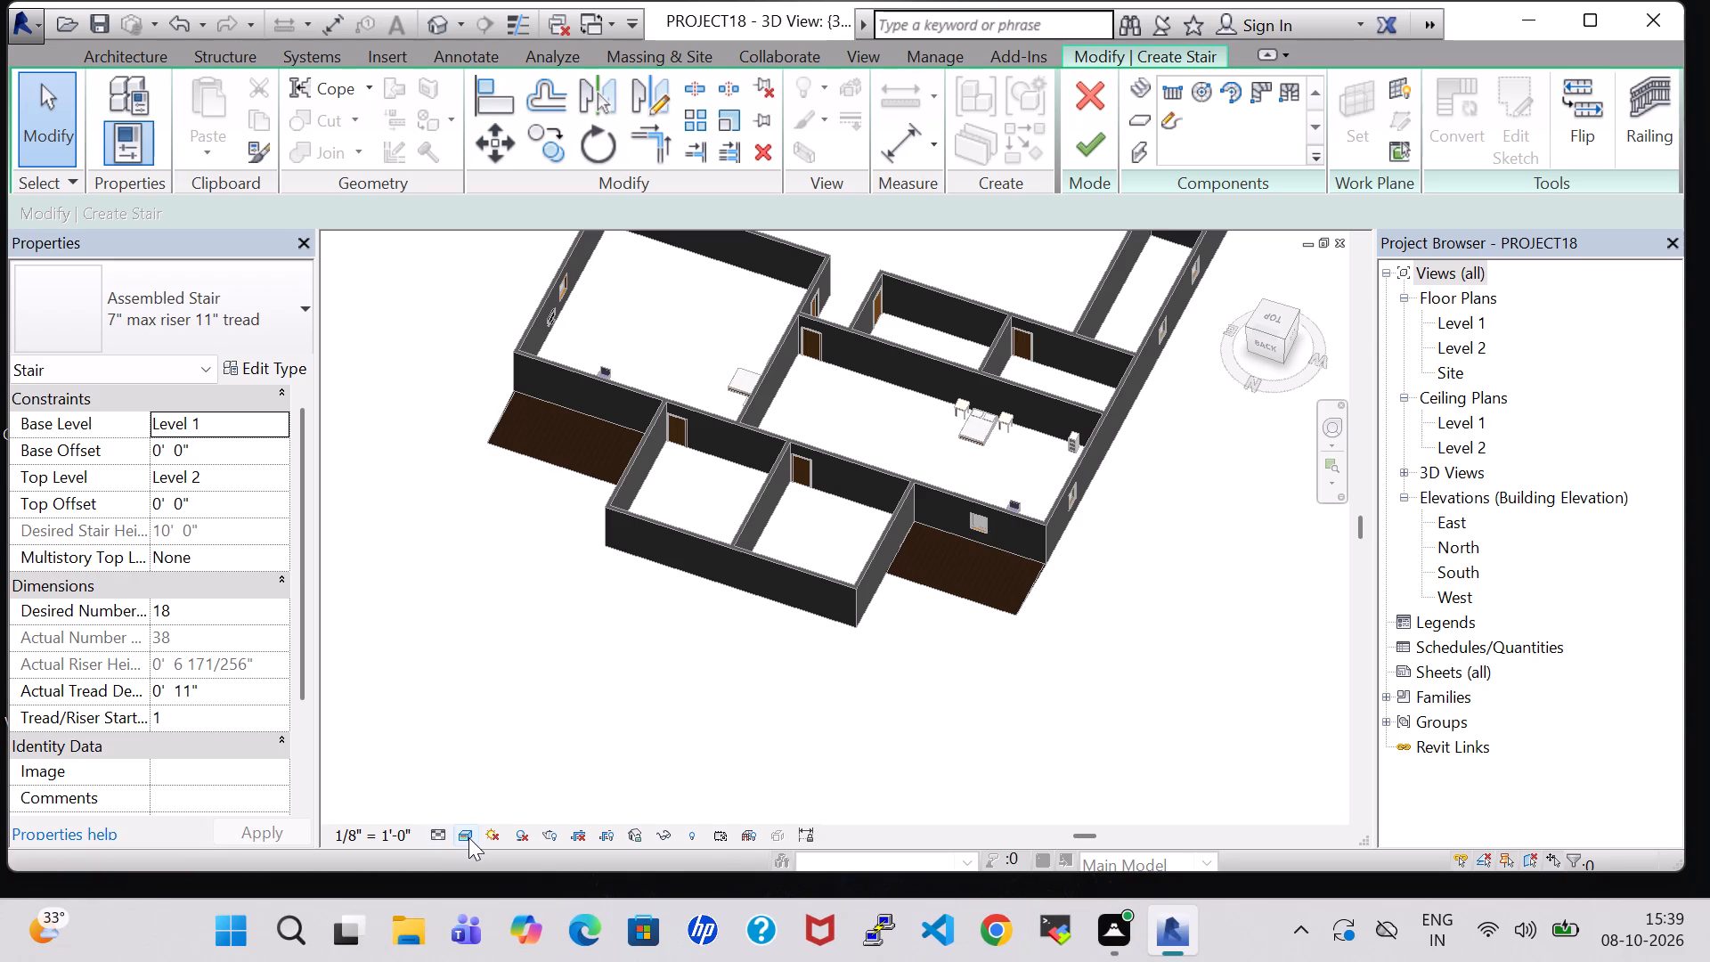
{"action": "left_click", "coordinate": [494, 770]}
{"action": "left_click", "coordinate": [464, 825]}
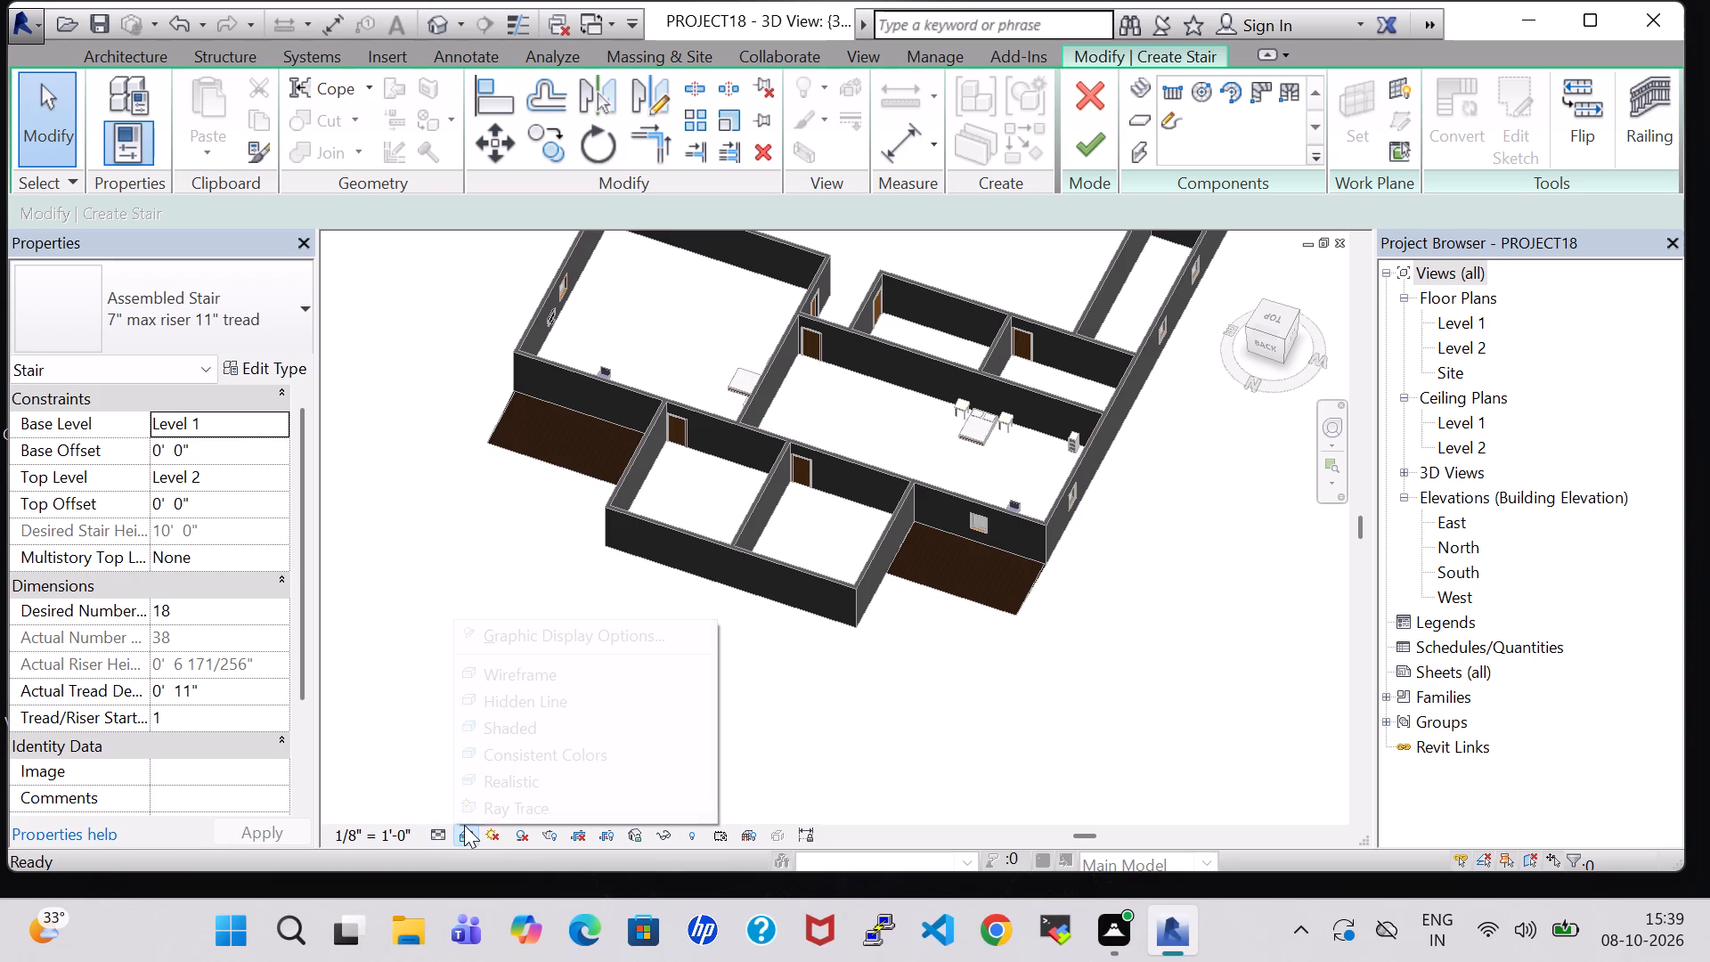
{"action": "left_click", "coordinate": [492, 741]}
{"action": "left_click", "coordinate": [460, 835]}
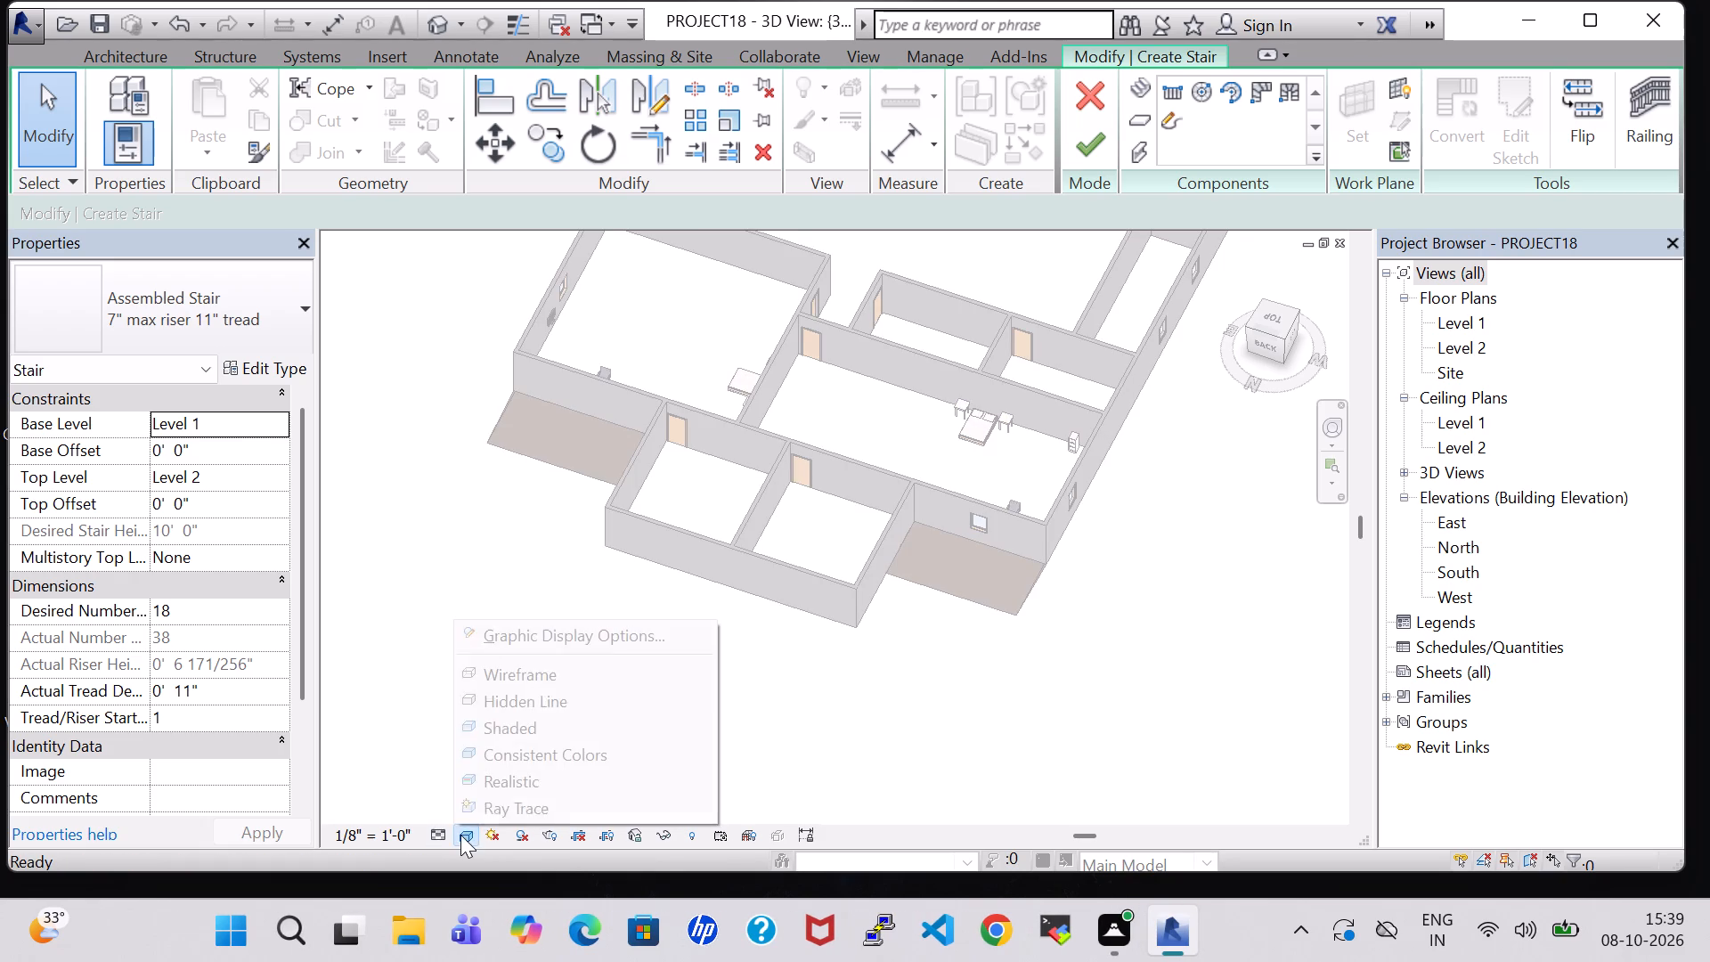
{"action": "left_click", "coordinate": [522, 716]}
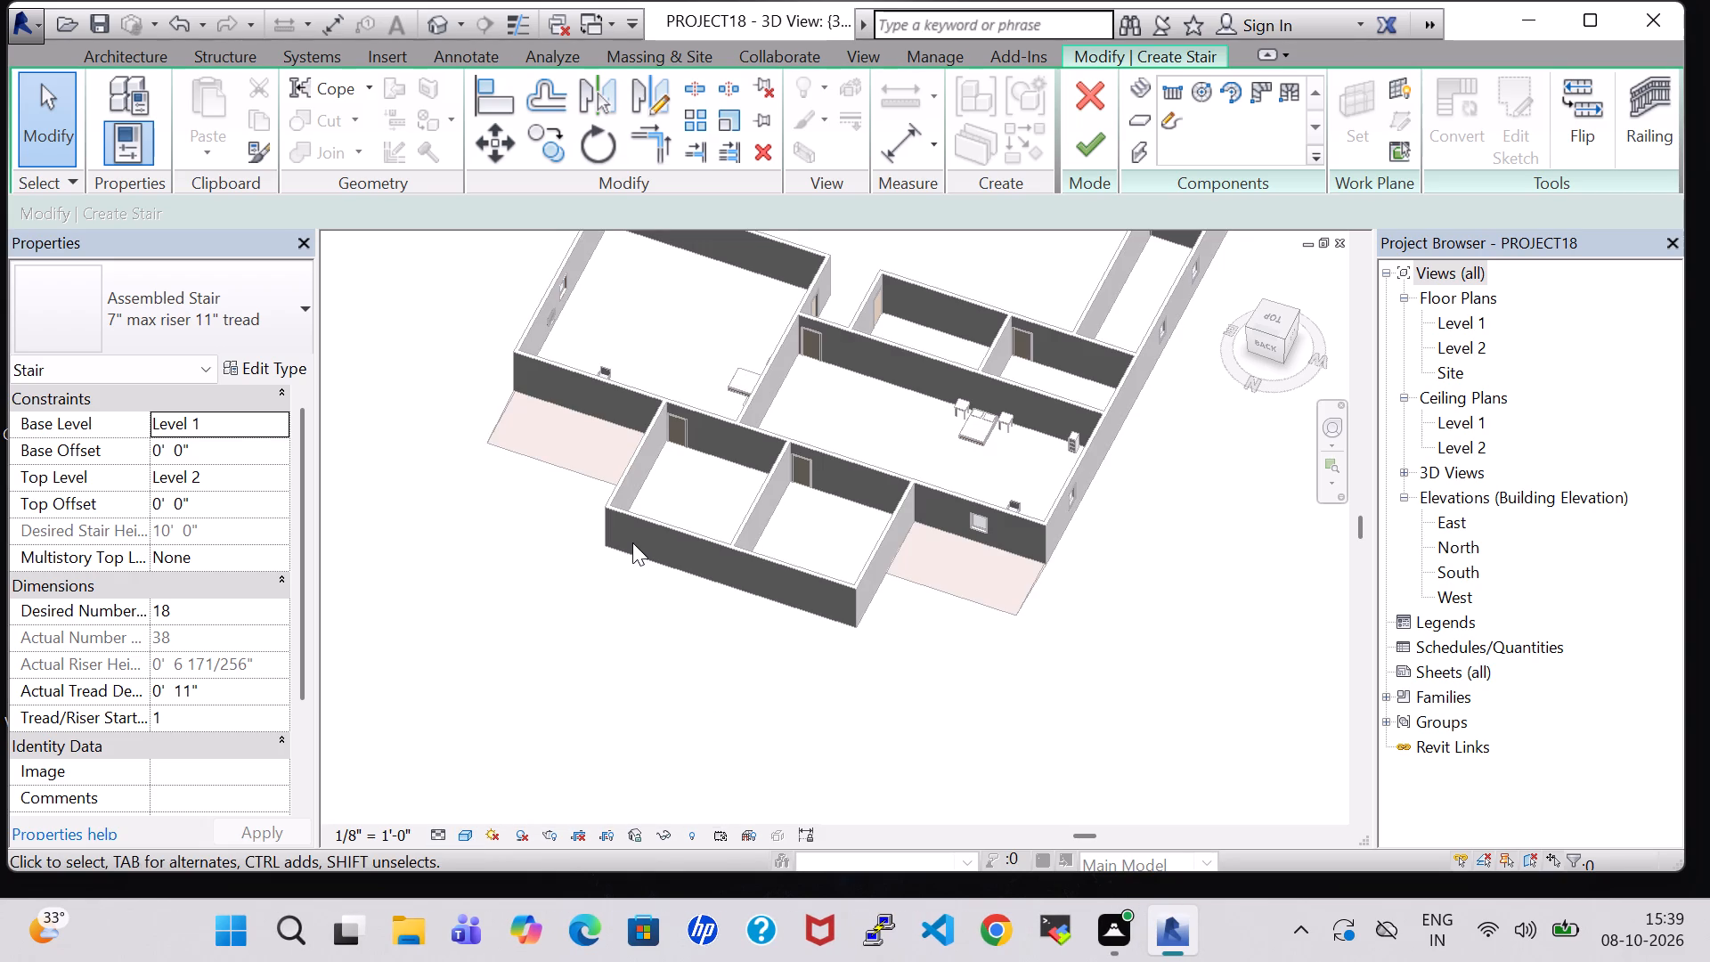
{"action": "left_click", "coordinate": [471, 824]}
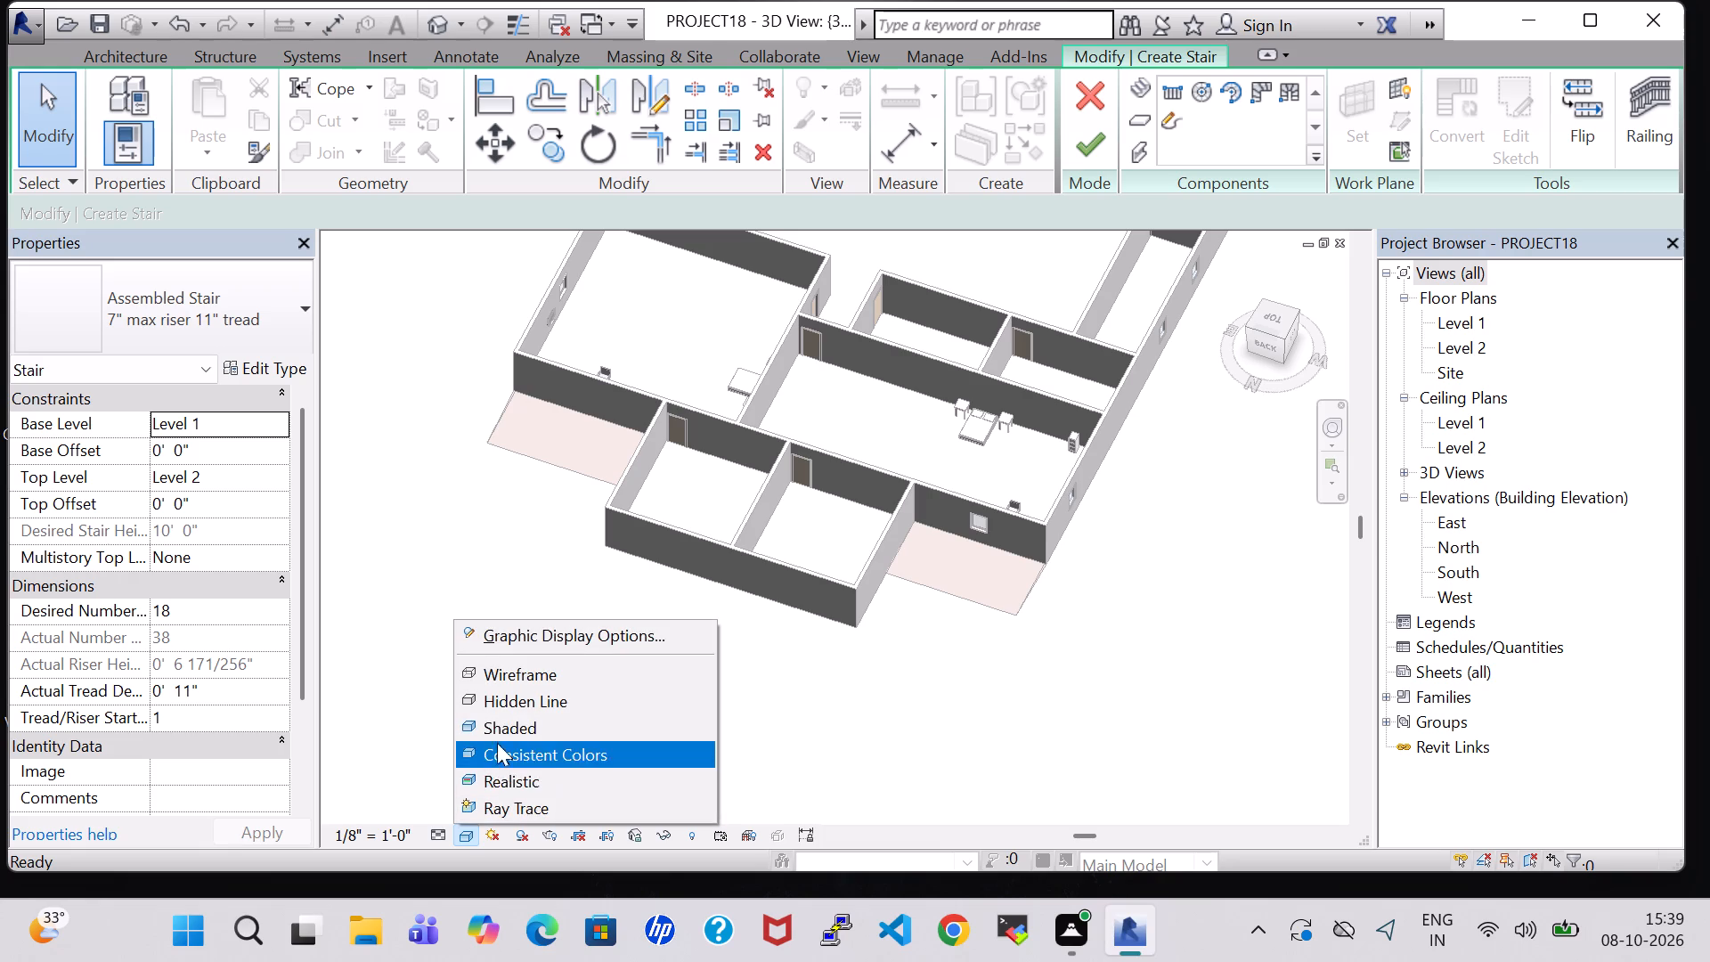
{"action": "left_click", "coordinate": [504, 787]}
{"action": "left_click", "coordinate": [454, 833]}
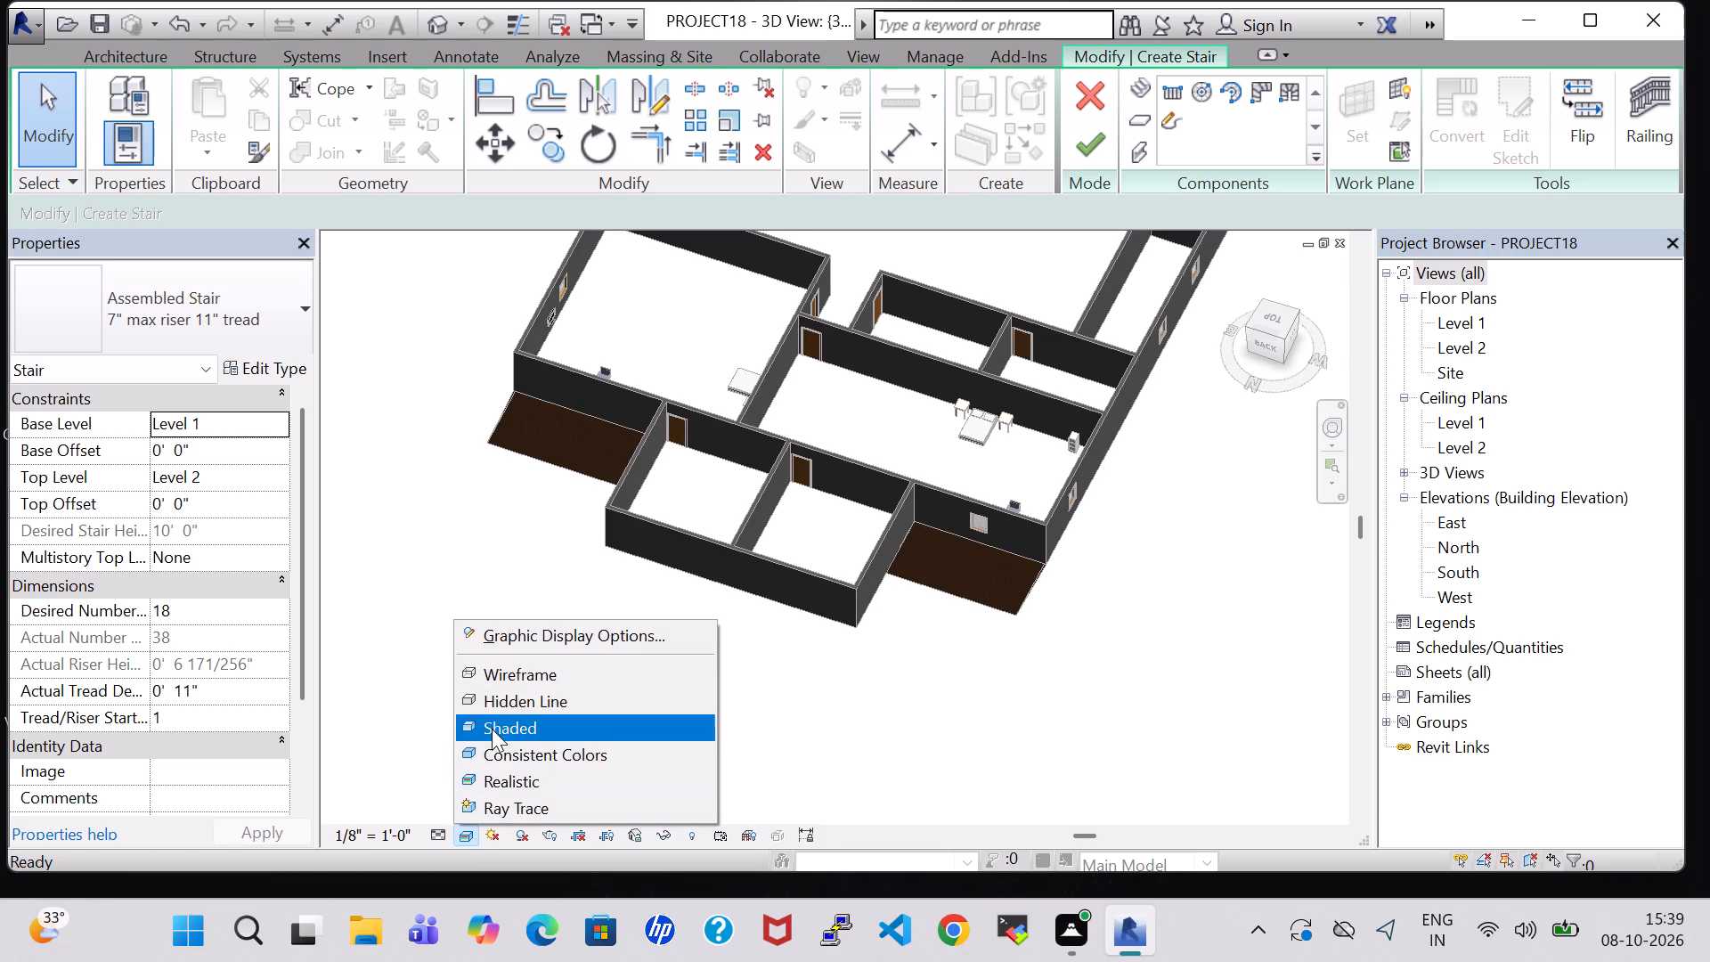
{"action": "left_click", "coordinate": [493, 721]}
Nudge the winder run in 3D to about 6'-6" from the east exterior wall and 1'-8" from the bedroom's south wall.
{"action": "middle_click_drag", "start_coordinate": [734, 501], "coordinate": [757, 418], "text": "shift"}
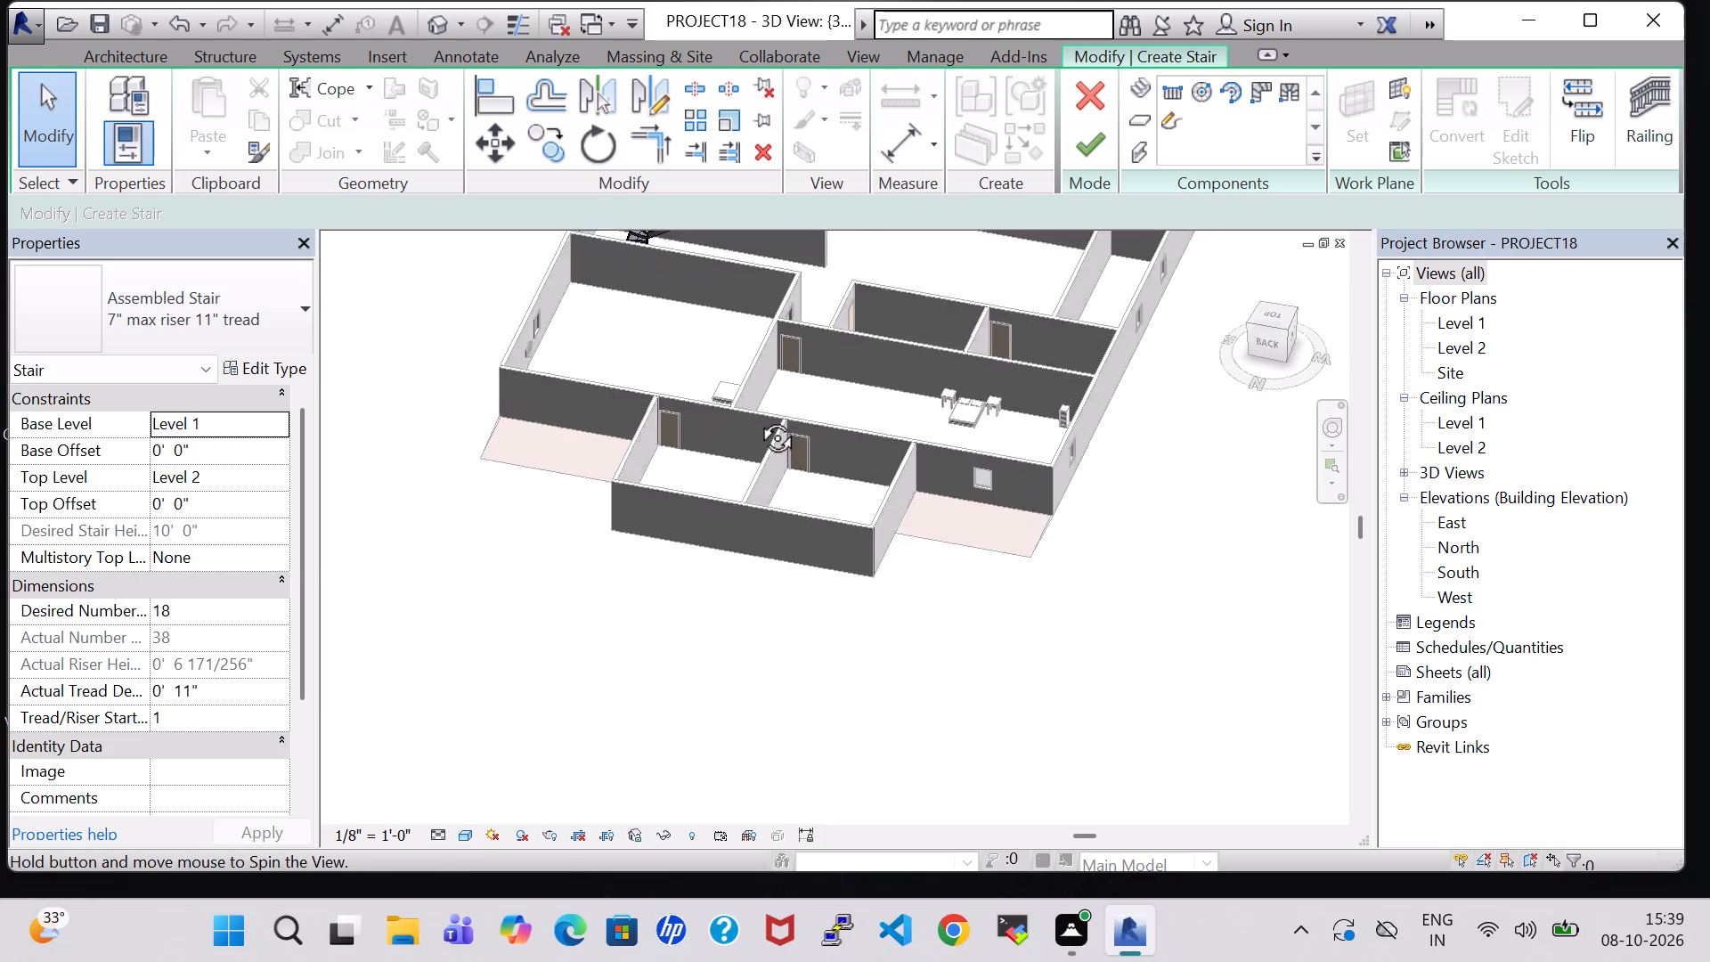
{"action": "middle_click_drag", "start_coordinate": [757, 418], "coordinate": [835, 338], "text": "shift"}
{"action": "middle_click_drag", "start_coordinate": [680, 265], "coordinate": [719, 607]}
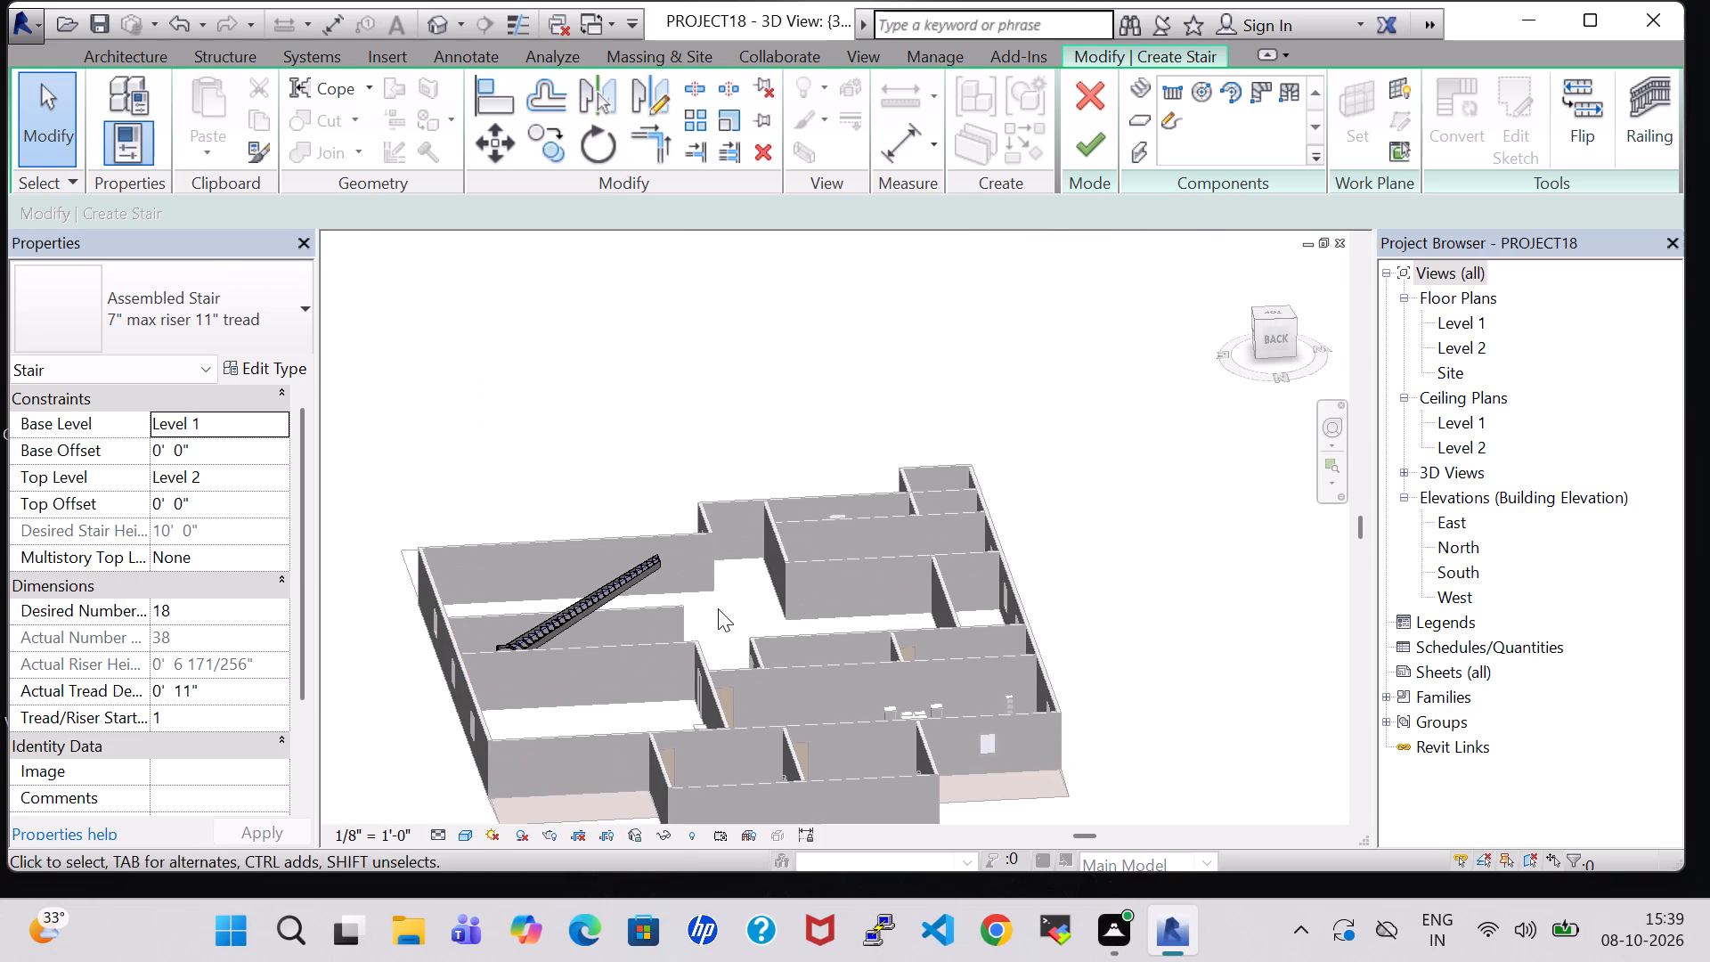
{"action": "middle_click", "coordinate": [718, 608]}
{"action": "middle_click_drag", "start_coordinate": [718, 608], "coordinate": [501, 710], "text": "shift"}
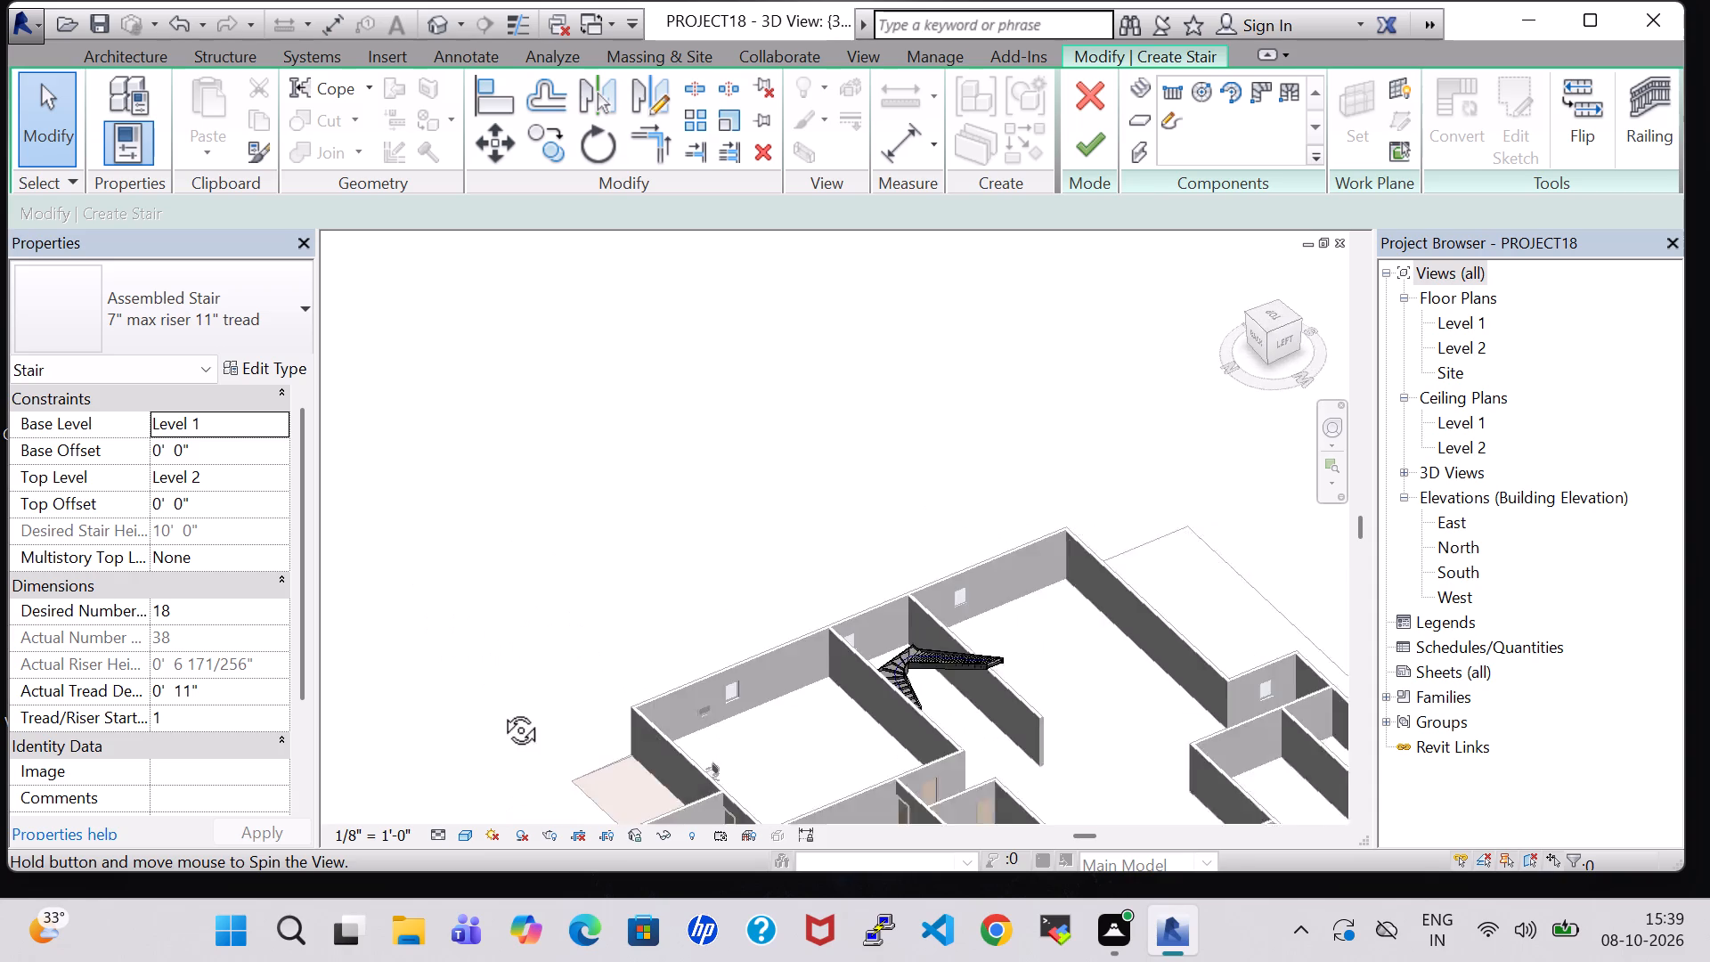
{"action": "middle_click_drag", "start_coordinate": [501, 710], "coordinate": [484, 760], "text": "shift"}
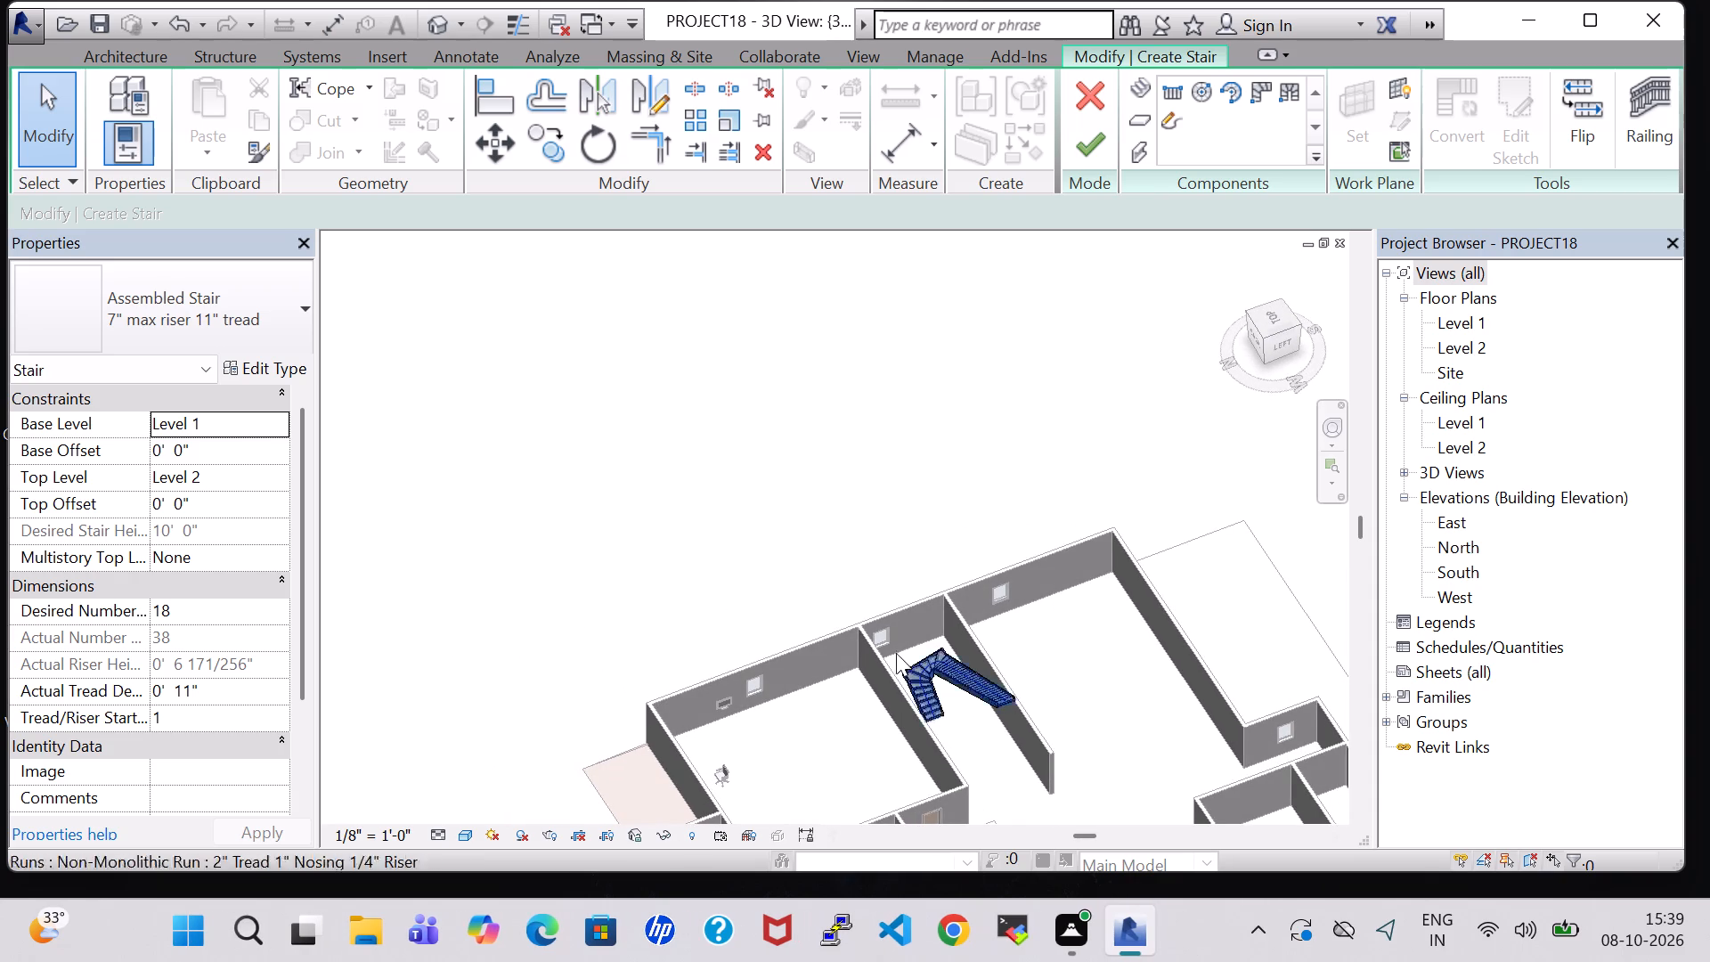
{"action": "left_click", "coordinate": [933, 677]}
{"action": "key", "text": "Up"}
{"action": "key", "text": "Up"}
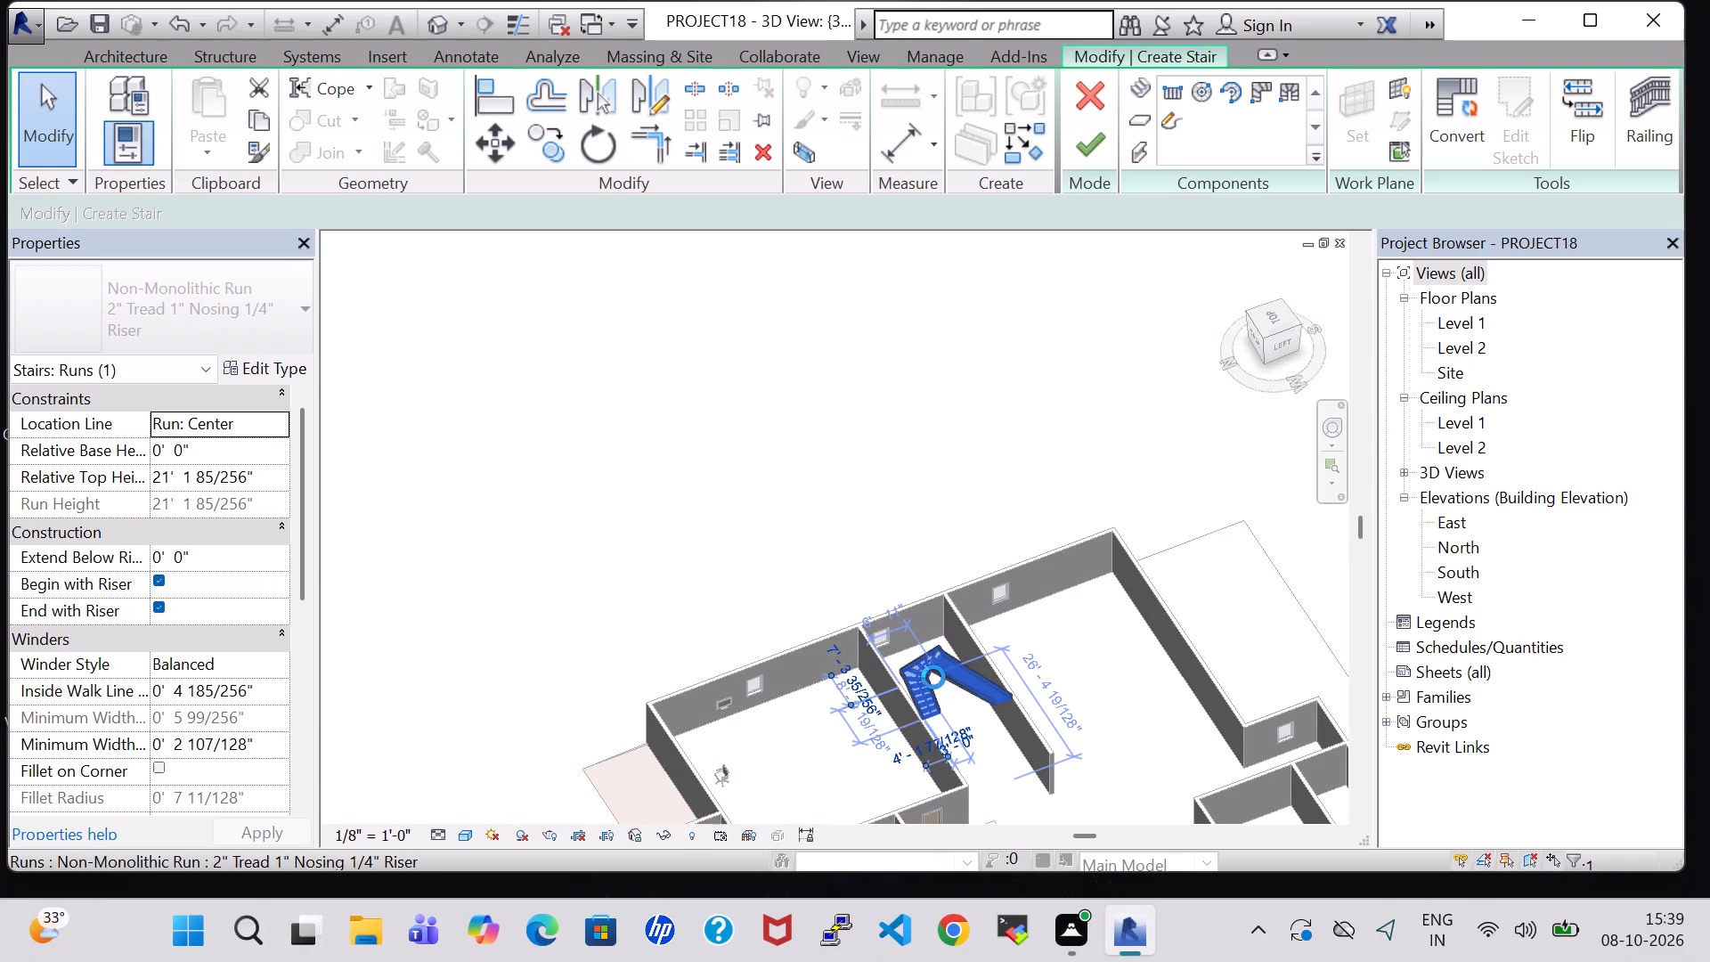
{"action": "key", "text": "Up"}
{"action": "key", "text": "Down"}
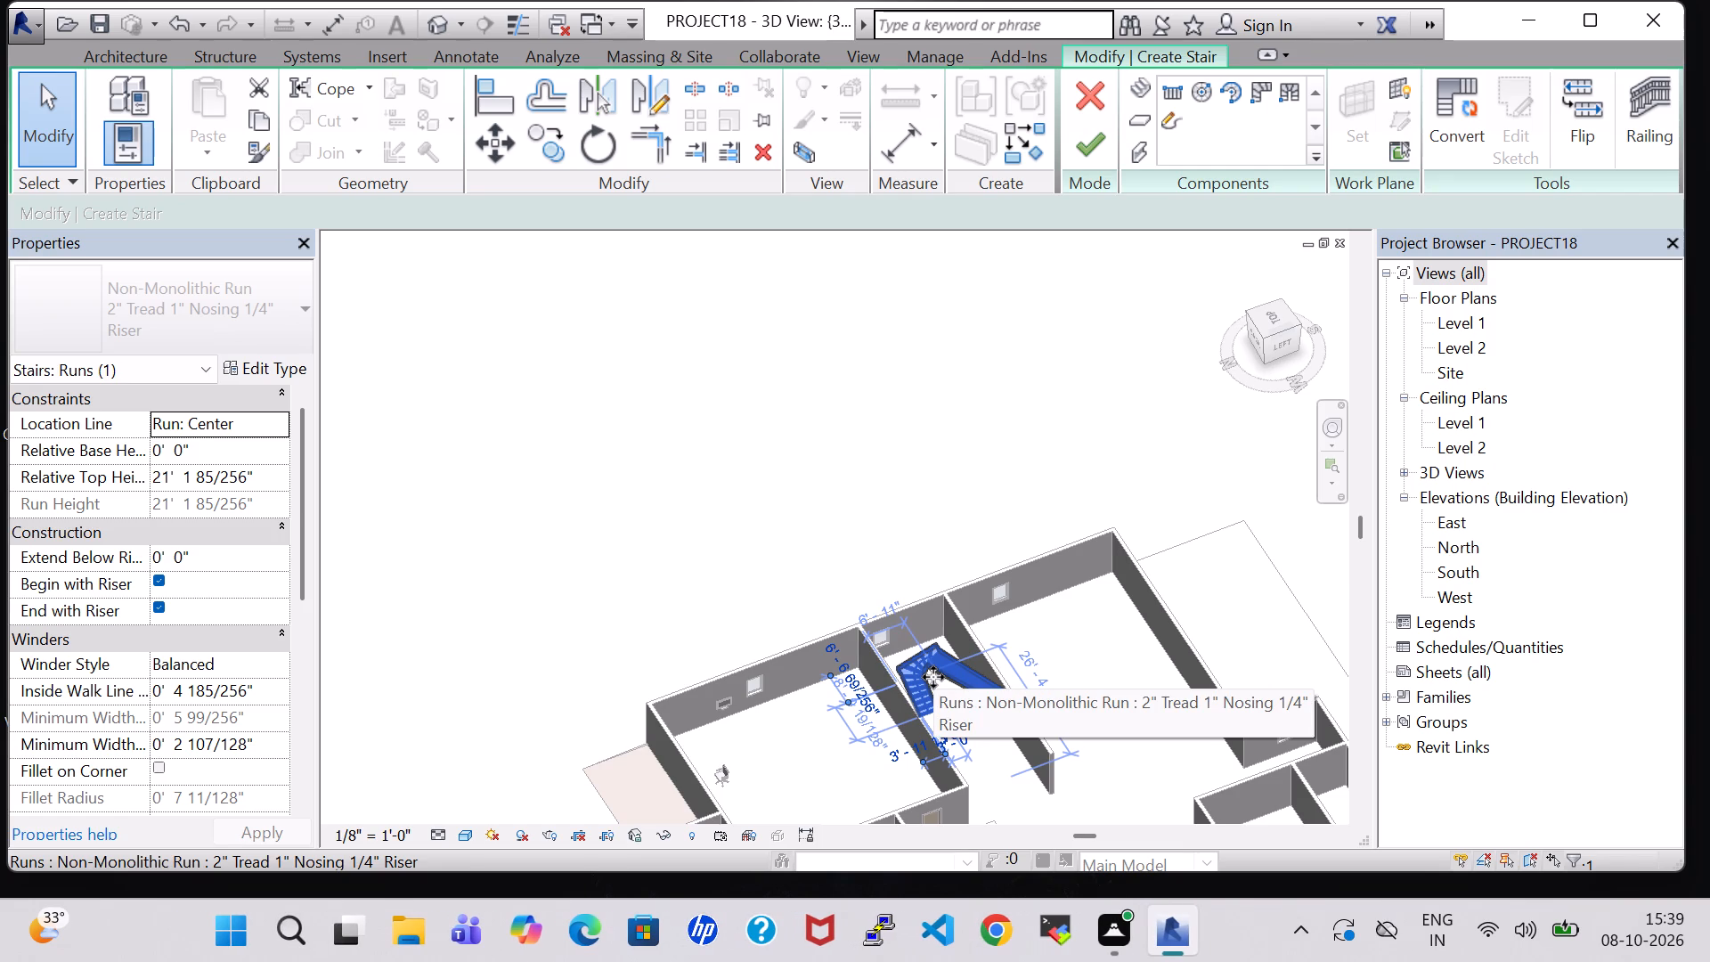
{"action": "scroll", "coordinate": [933, 677], "scroll_direction": "up", "scroll_amount": 1}
{"action": "middle_click_drag", "start_coordinate": [933, 677], "coordinate": [864, 695], "text": "shift"}
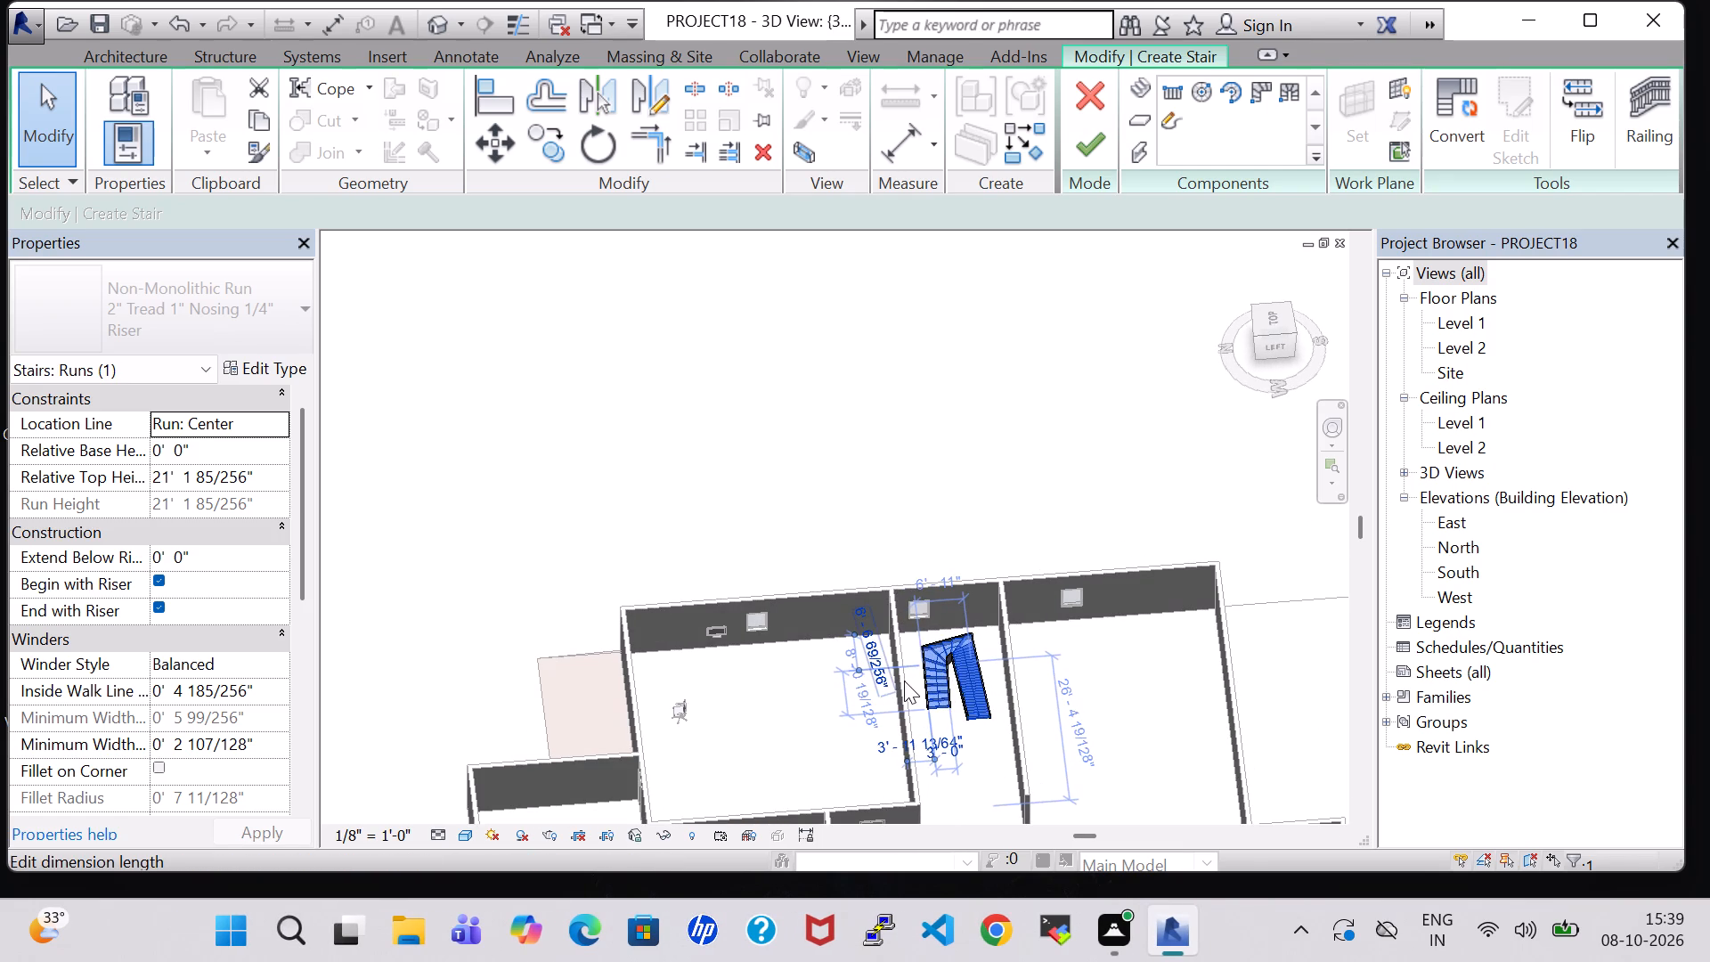
{"action": "key", "text": "Left"}
{"action": "key", "text": "Left"}
{"action": "key", "text": "Left"}
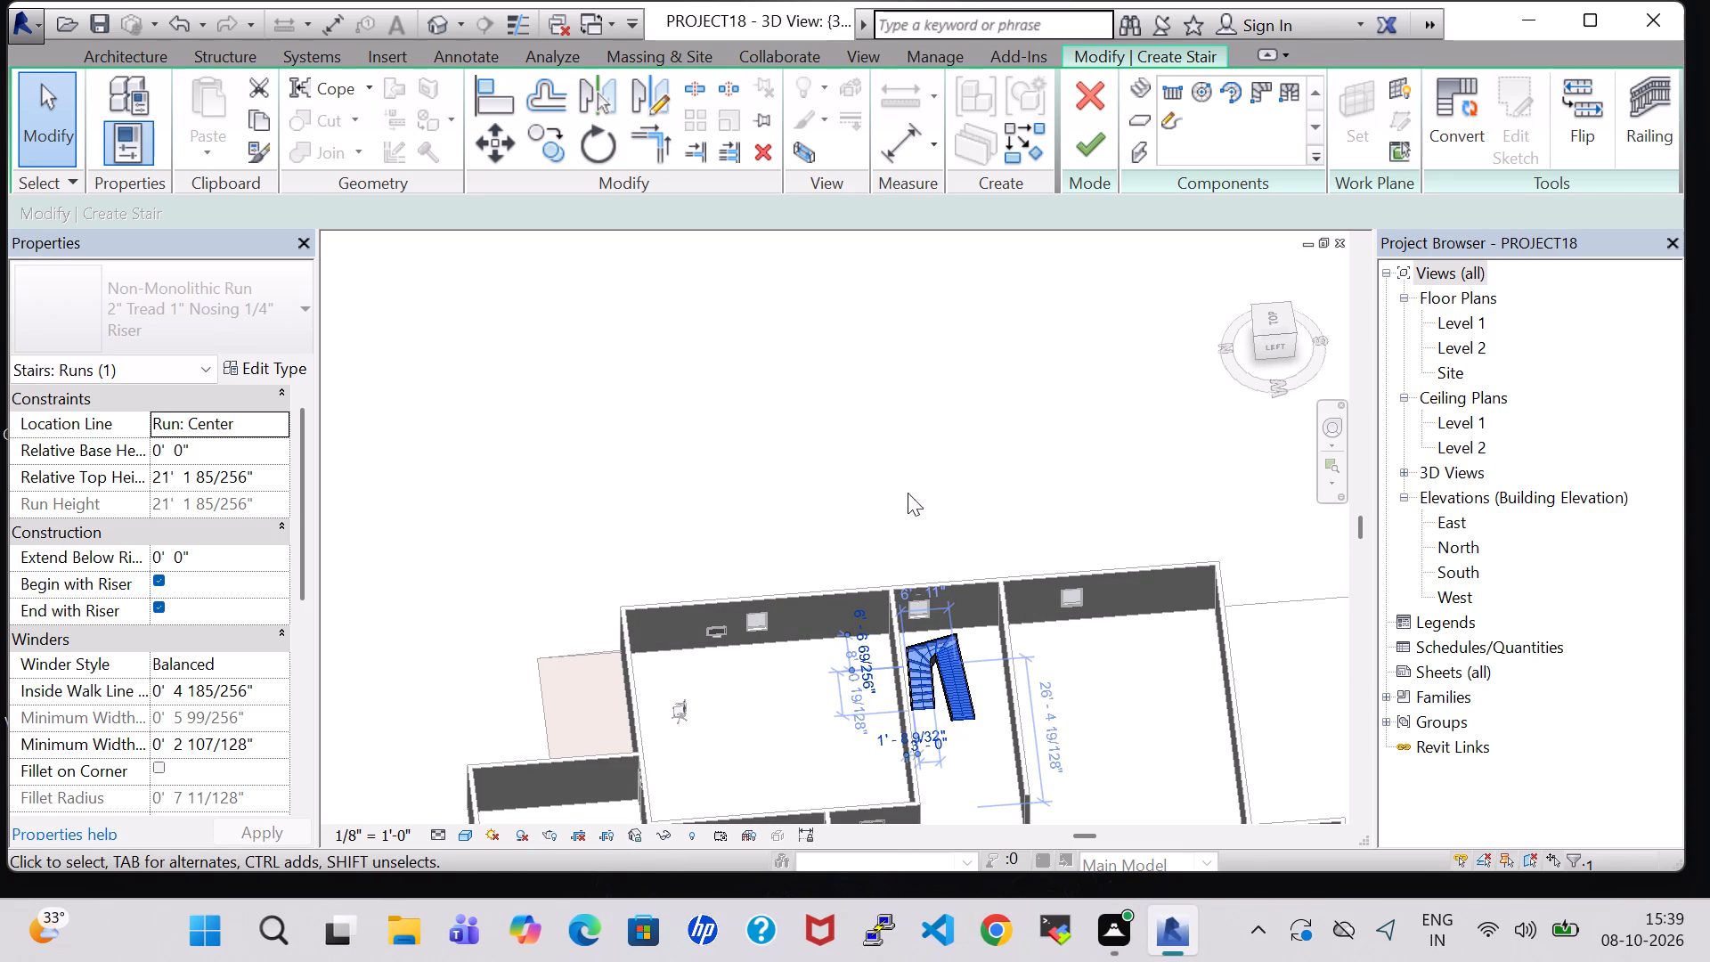
Finish the winder stair and dismiss the railing warning.
{"action": "left_click", "coordinate": [986, 355]}
{"action": "left_click", "coordinate": [1097, 128]}
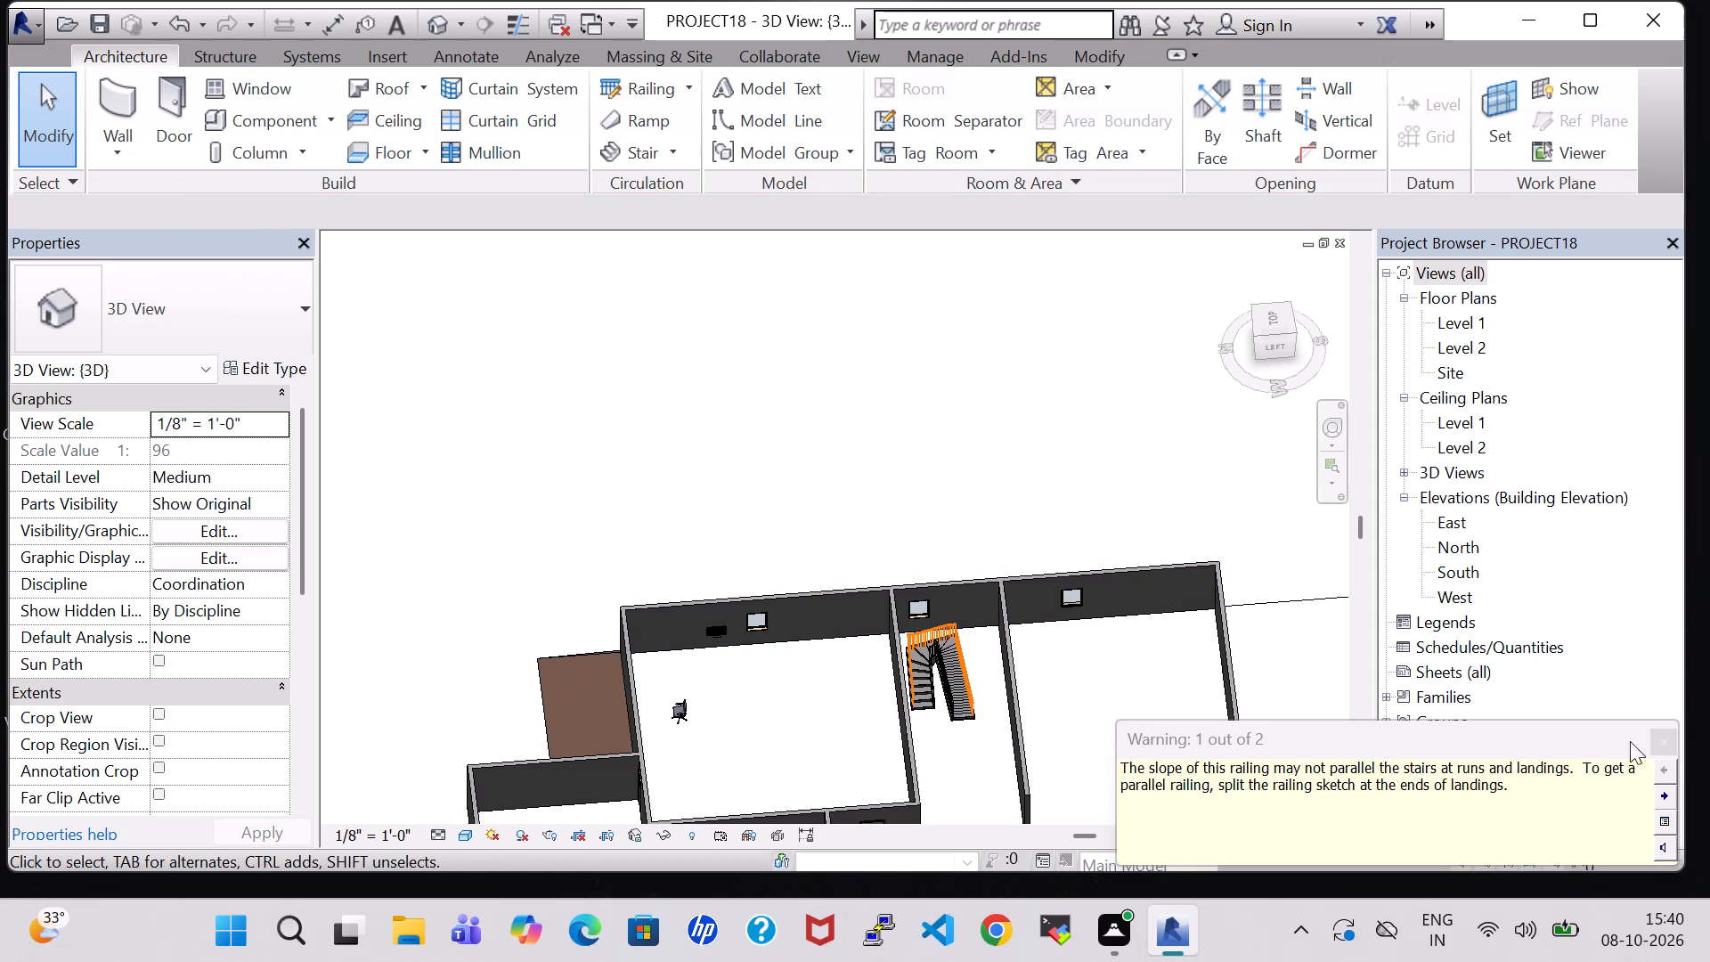
{"action": "left_click", "coordinate": [1658, 729]}
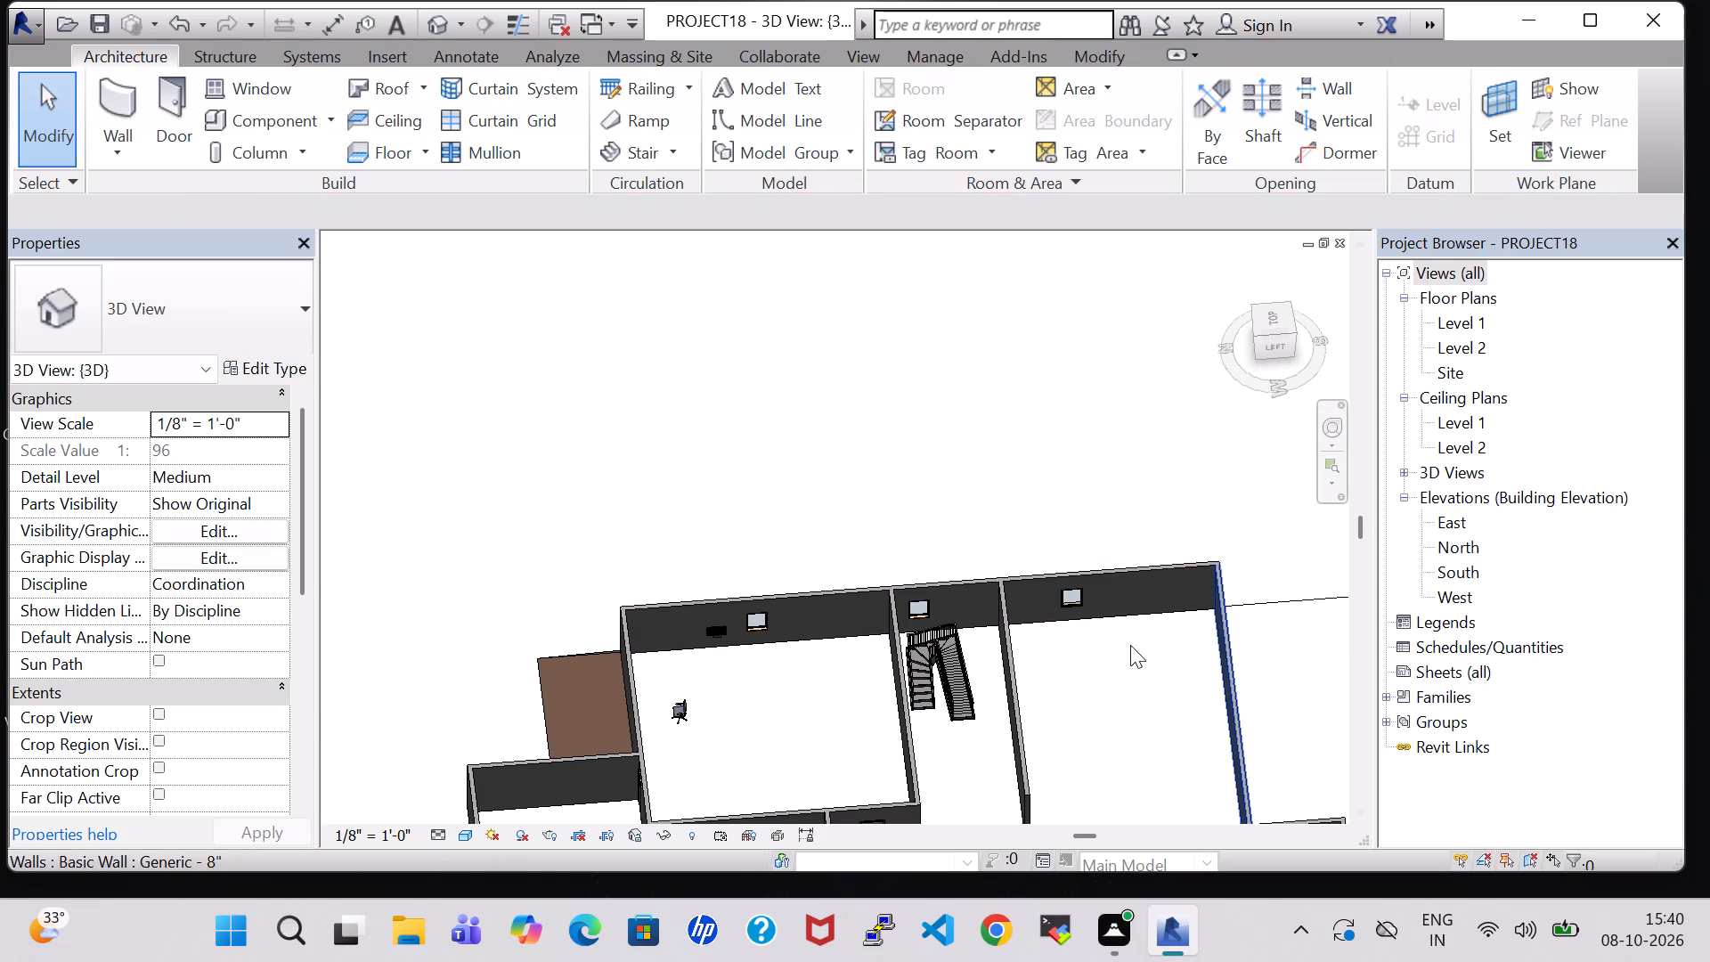
Rotate the Chair-Task Arms in the east bedroom.
{"action": "middle_click_drag", "start_coordinate": [655, 406], "coordinate": [558, 277], "text": "shift"}
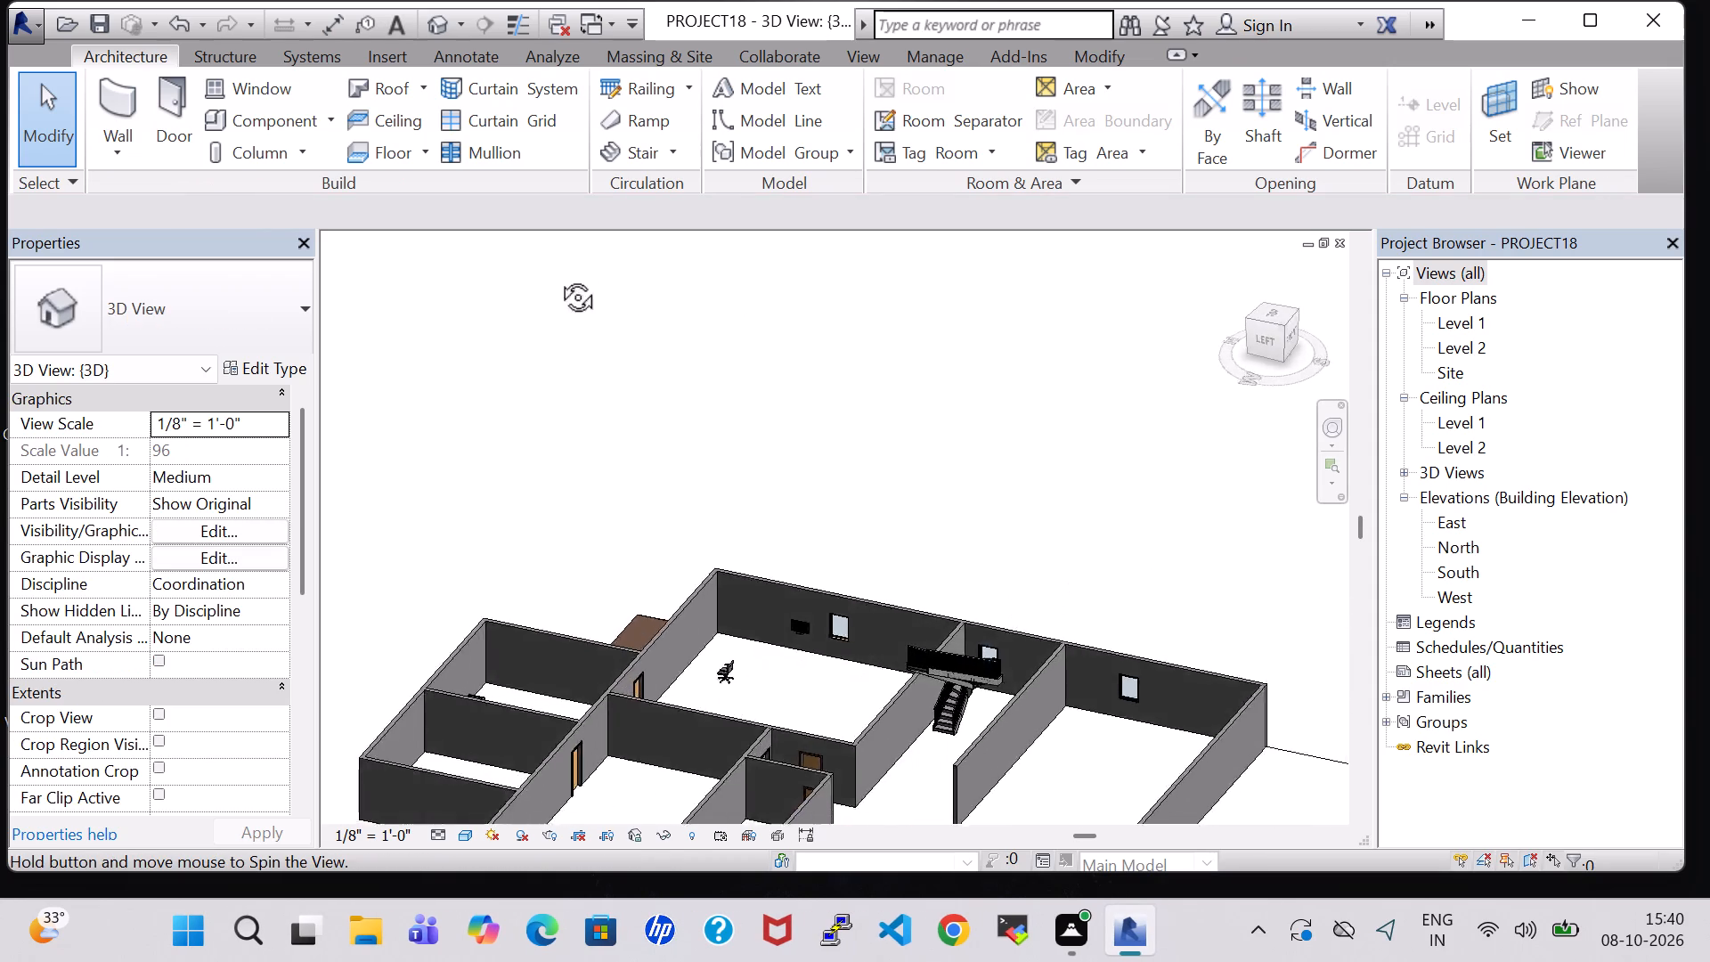
{"action": "middle_click_drag", "start_coordinate": [558, 277], "coordinate": [541, 321], "text": "shift"}
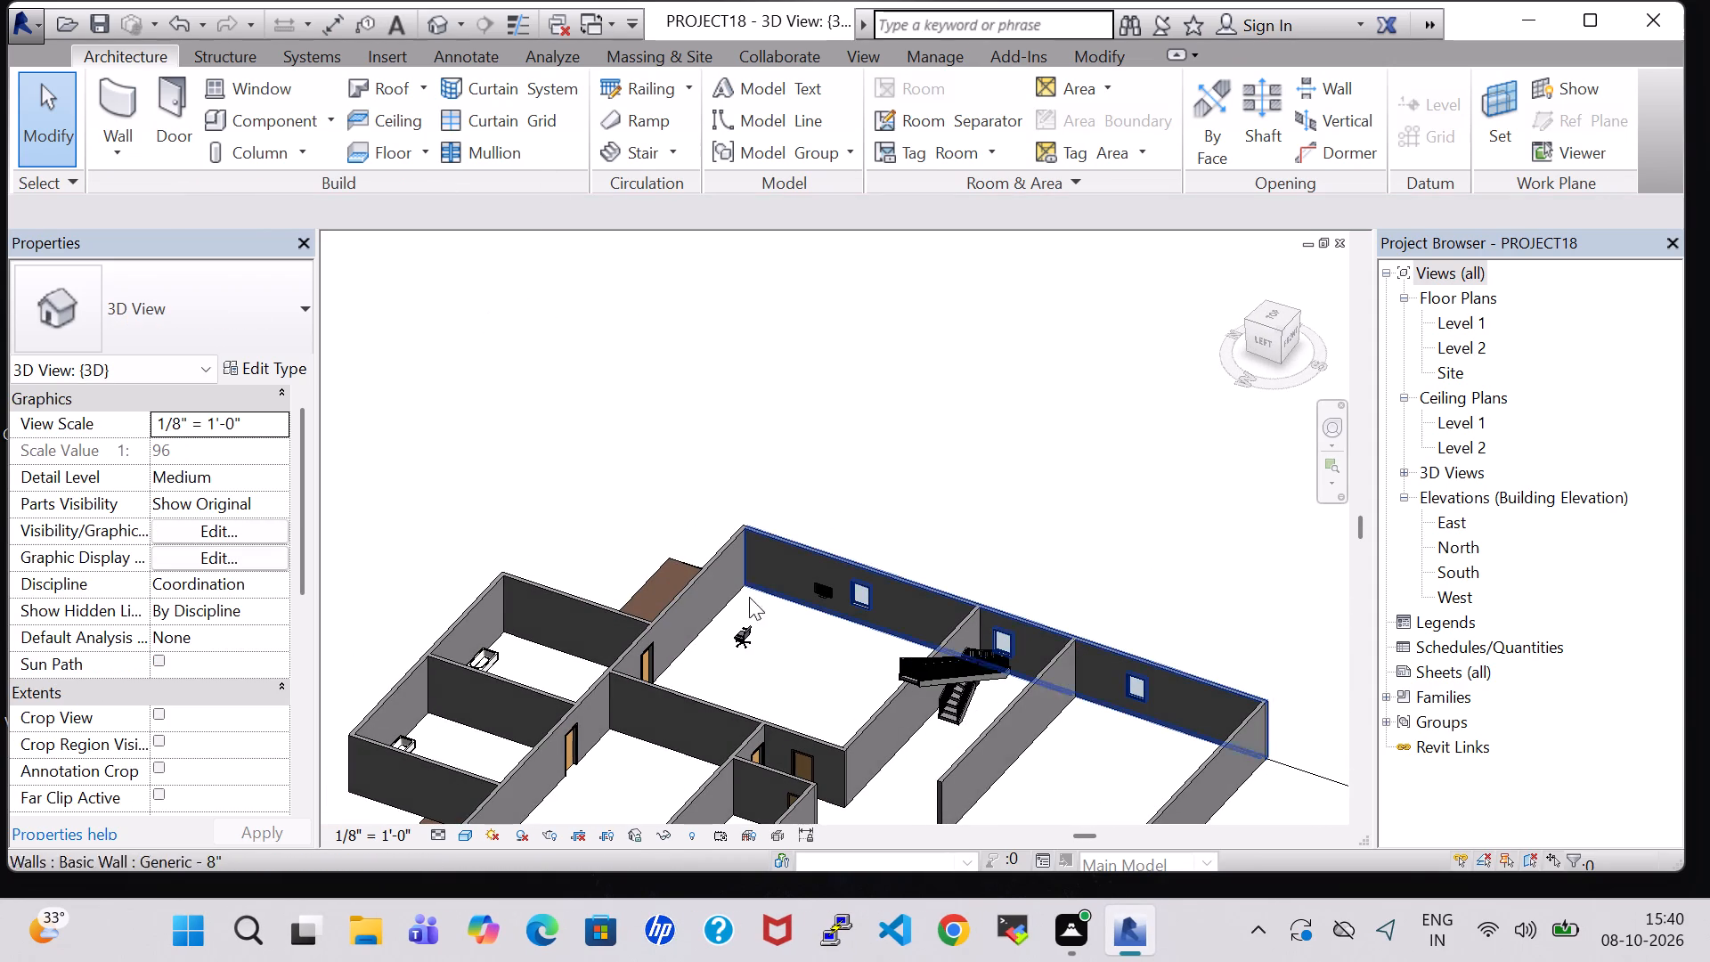
{"action": "left_click", "coordinate": [750, 634]}
{"action": "key", "text": "space"}
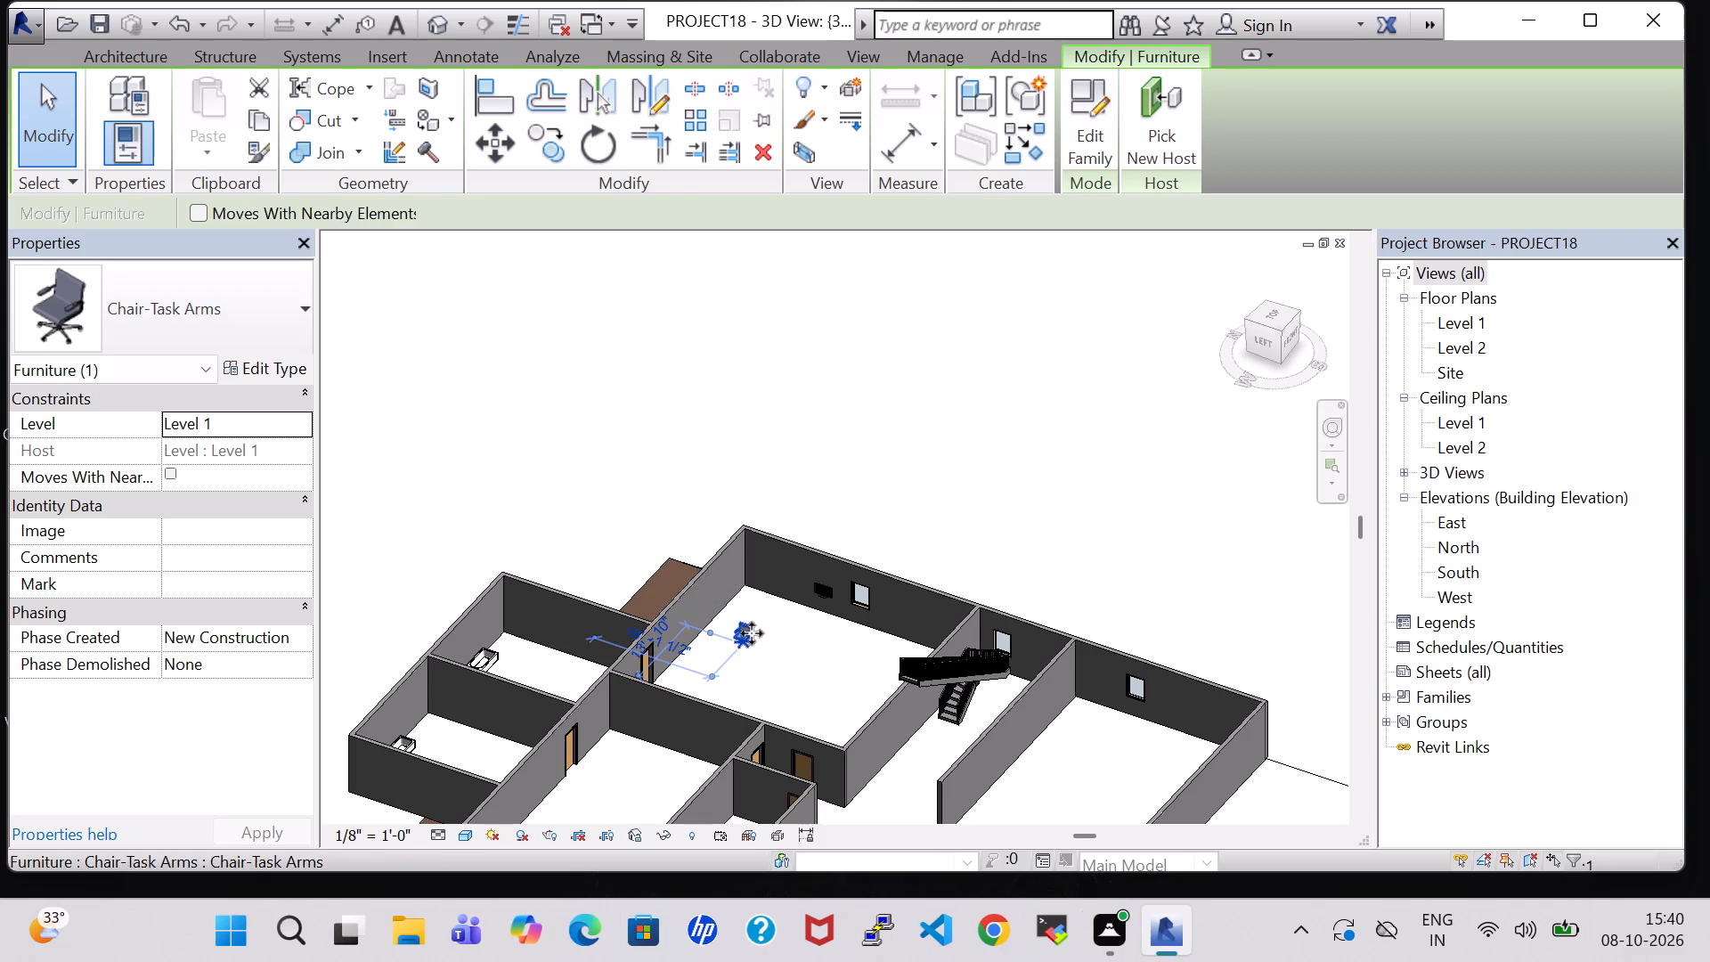
{"action": "left_click", "coordinate": [866, 468]}
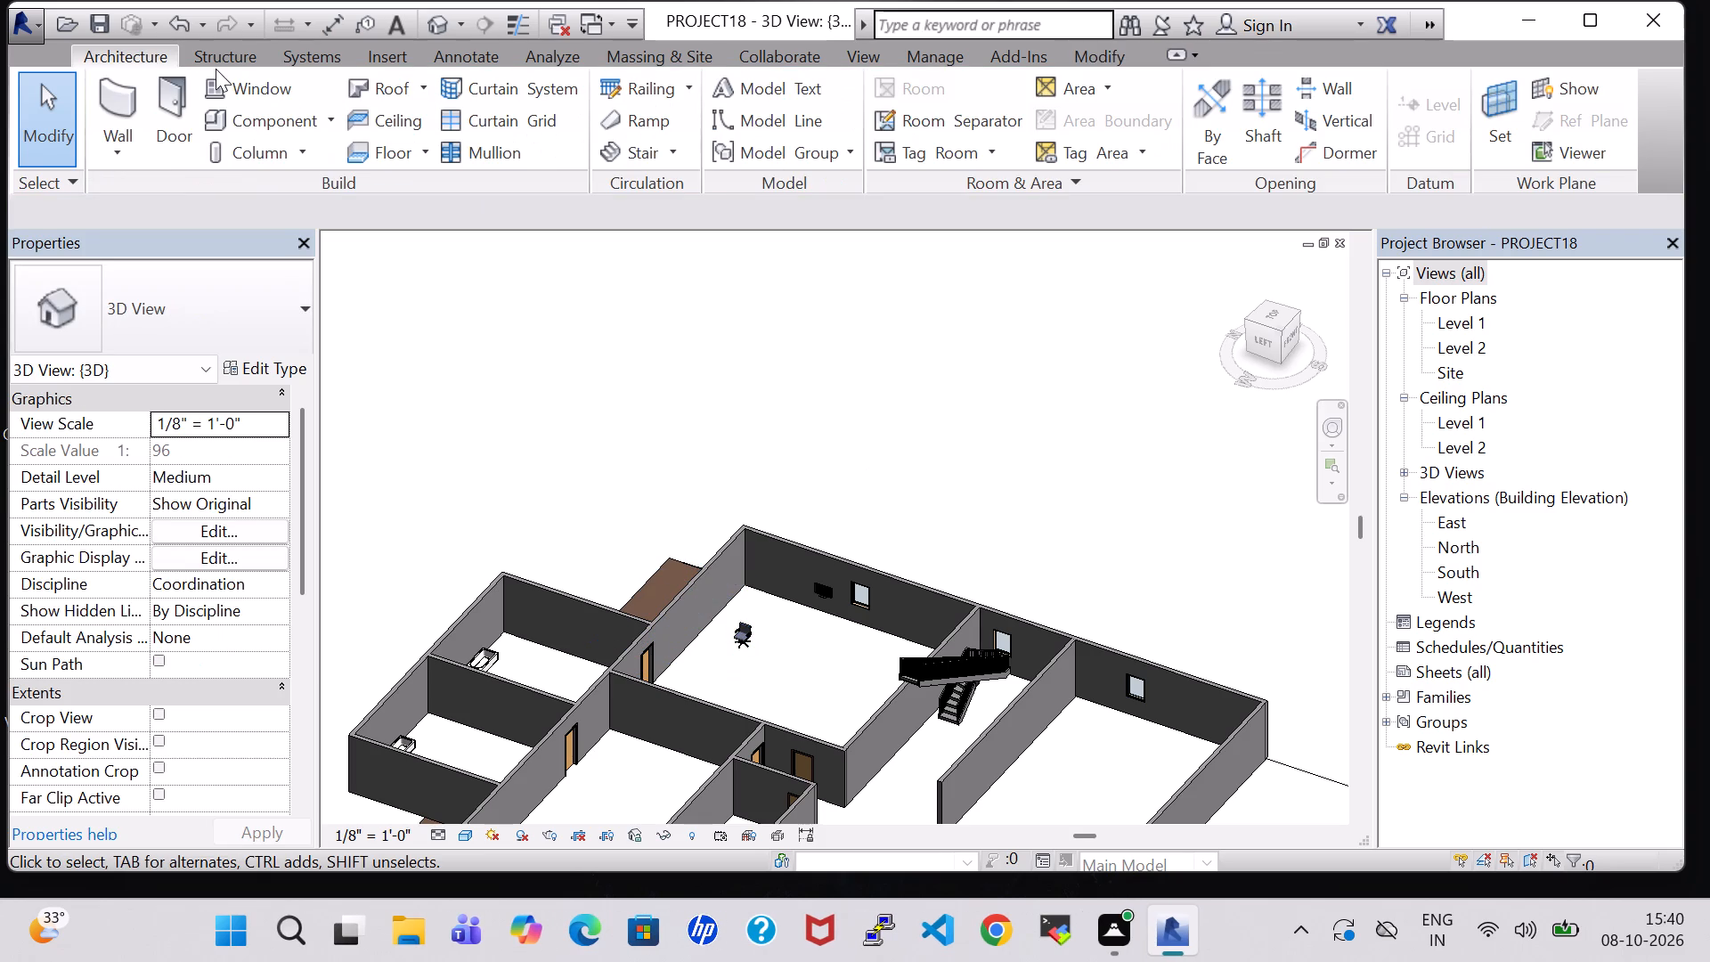
Place a tagged room in the large hall on the Level 1 plan, just south of the winder stair.
{"action": "double_click", "coordinate": [1458, 323]}
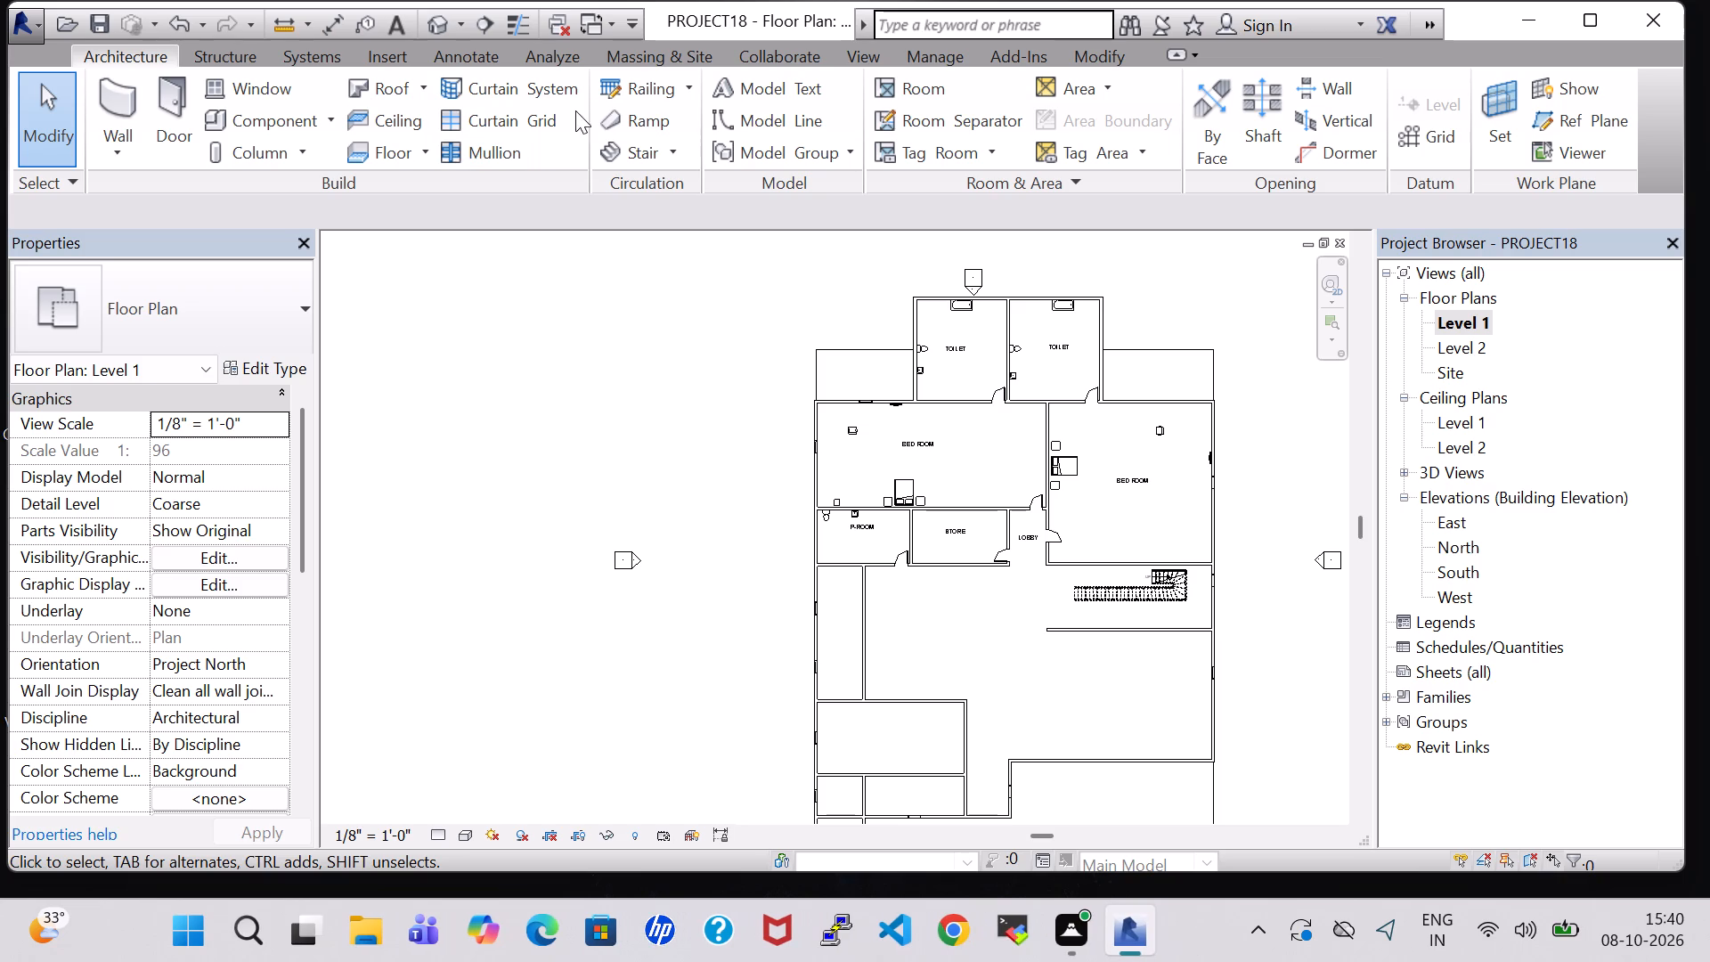
{"action": "left_click", "coordinate": [913, 93]}
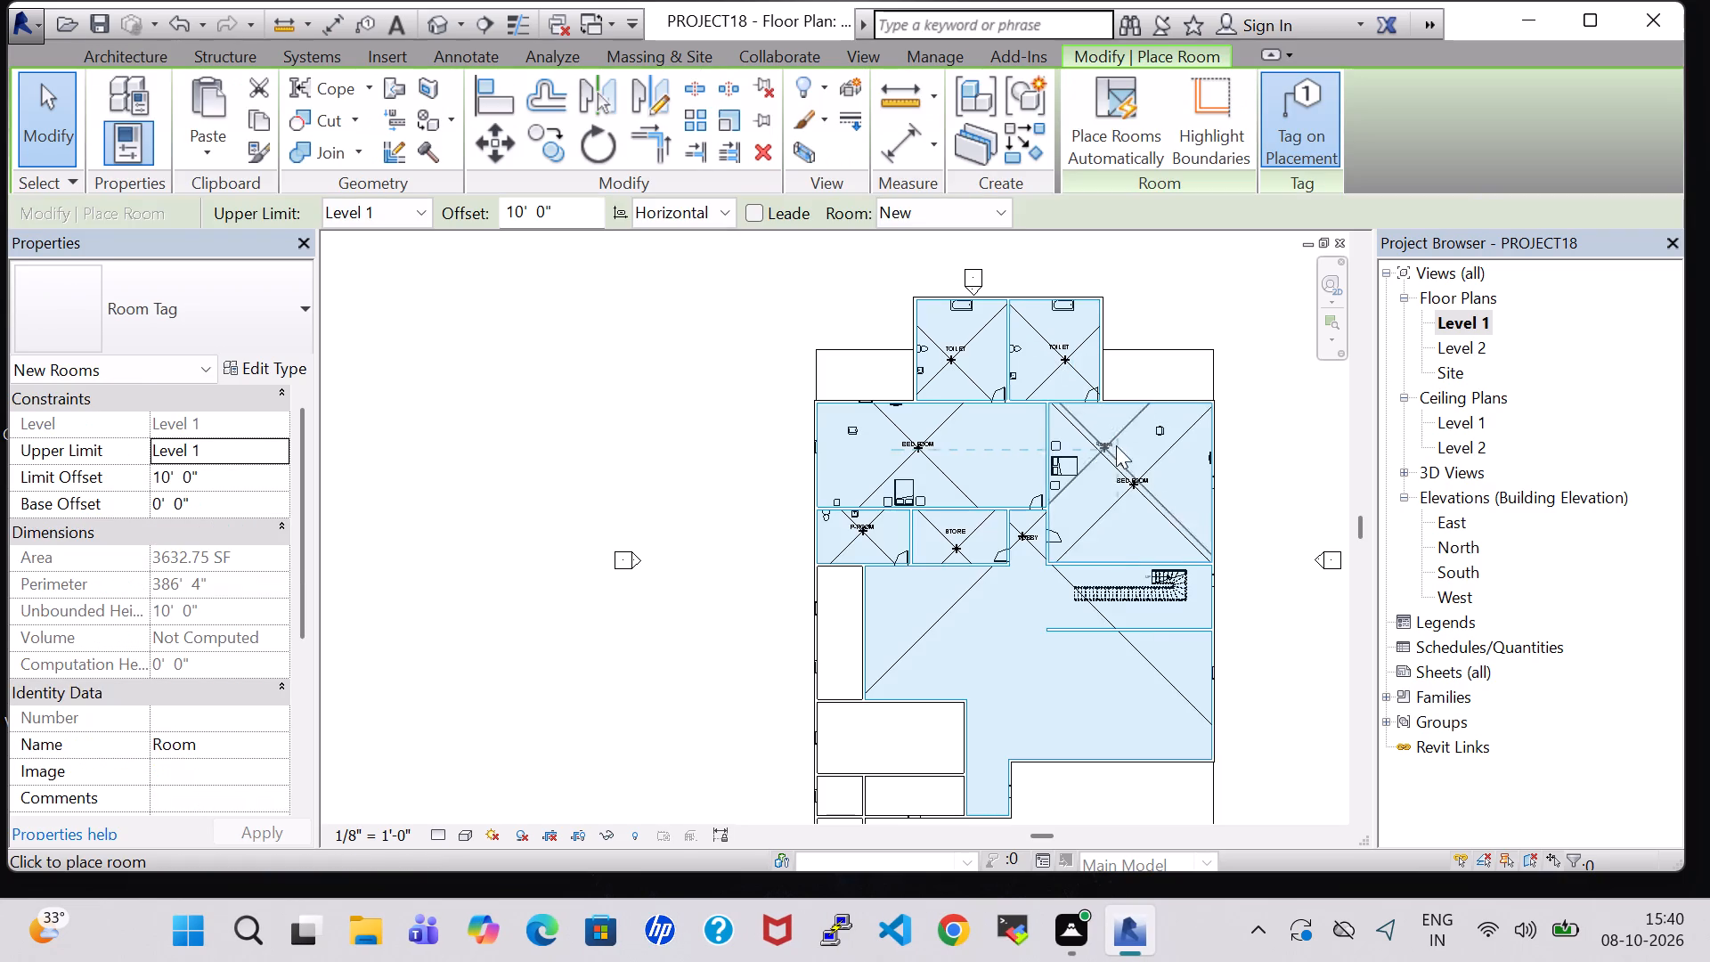
{"action": "left_click", "coordinate": [1124, 614]}
{"action": "left_click", "coordinate": [1453, 832]}
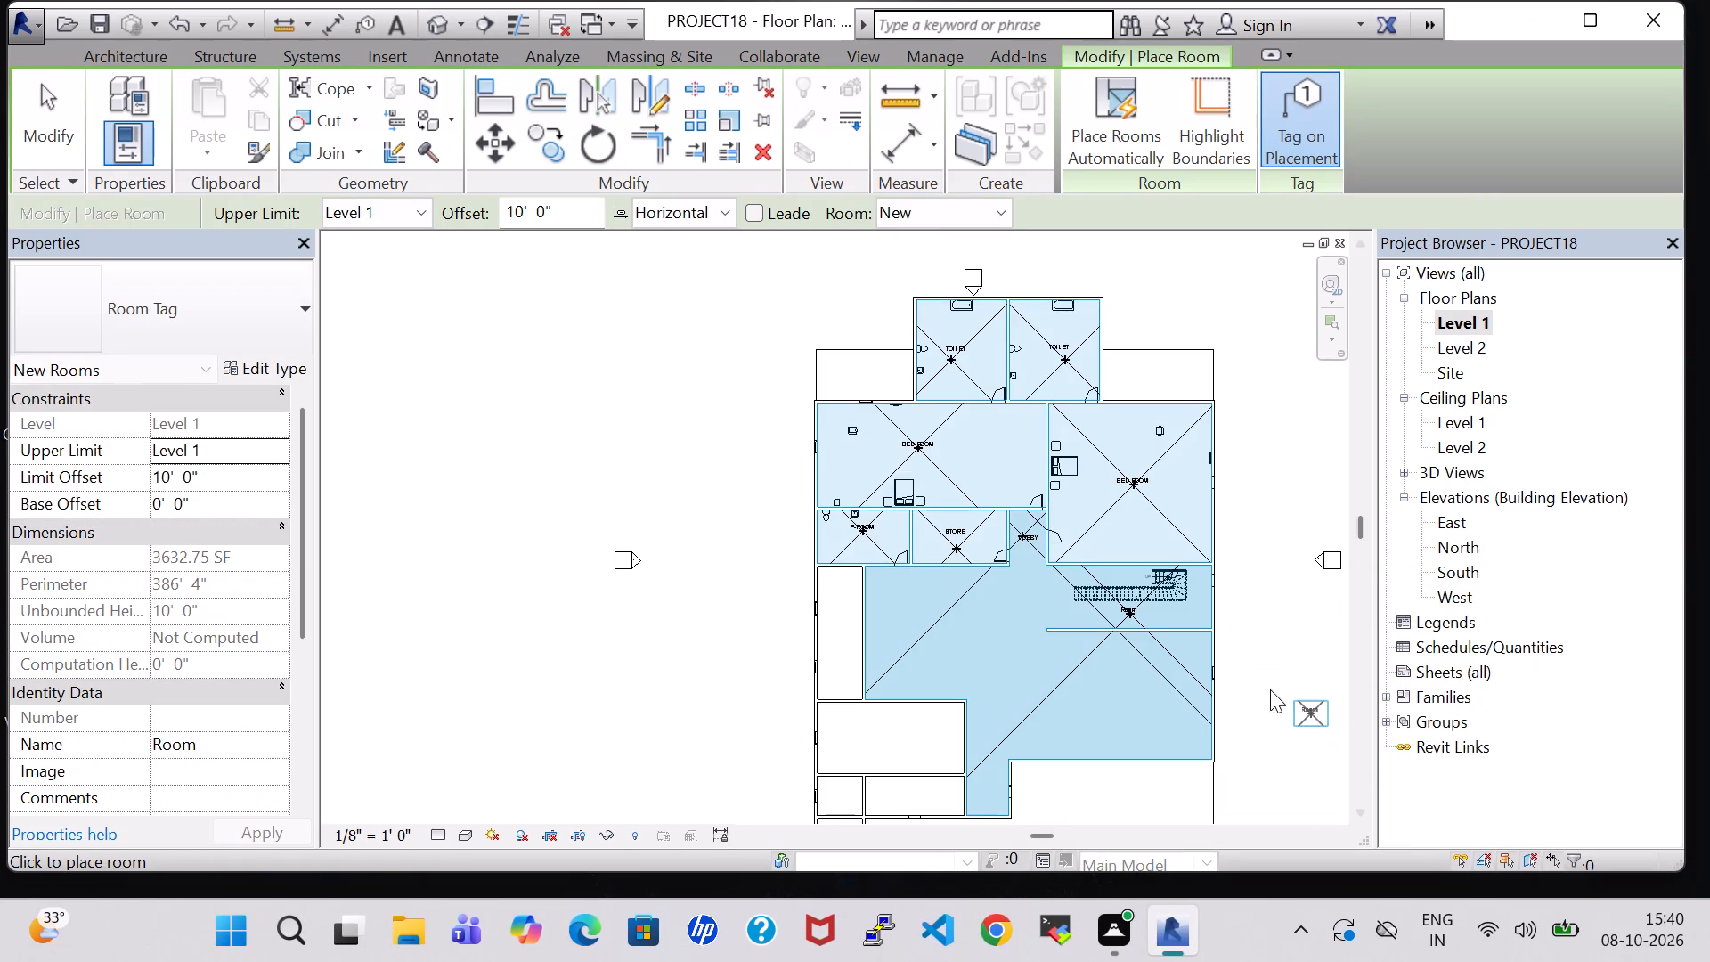
{"action": "key", "text": "Escape"}
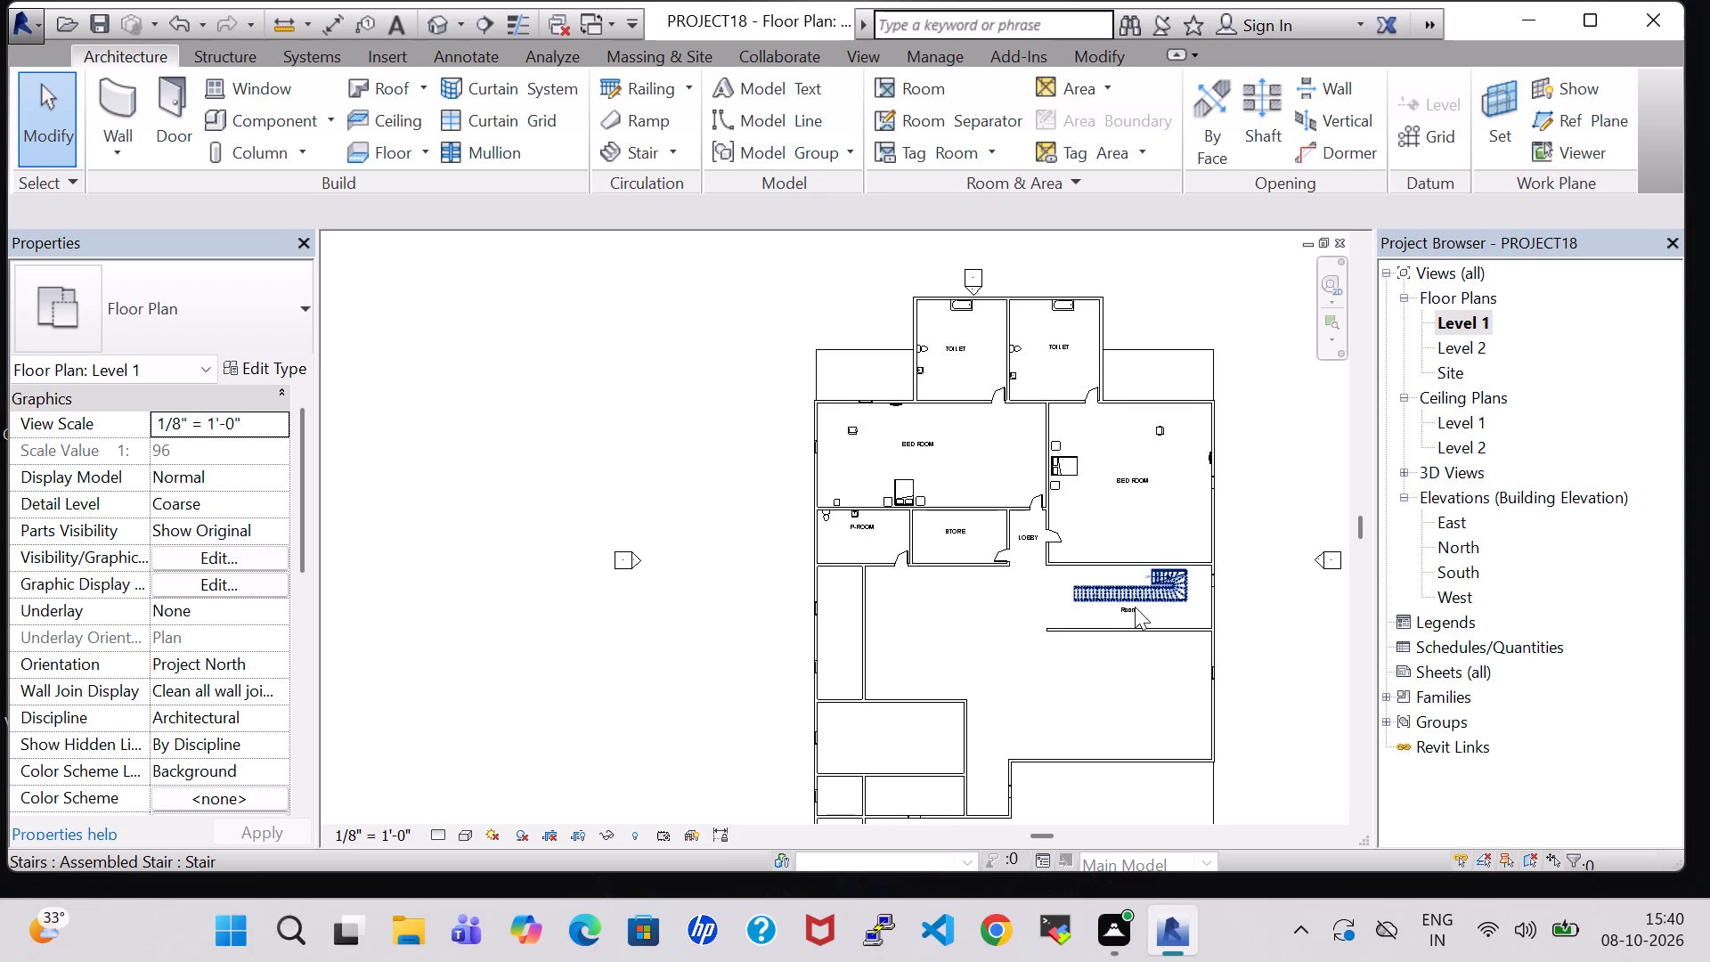
Rename the room tag just south of the winder stair to STAIR HALL.
{"action": "scroll", "coordinate": [1135, 607], "scroll_direction": "up", "scroll_amount": 8}
{"action": "double_click", "coordinate": [1132, 624]}
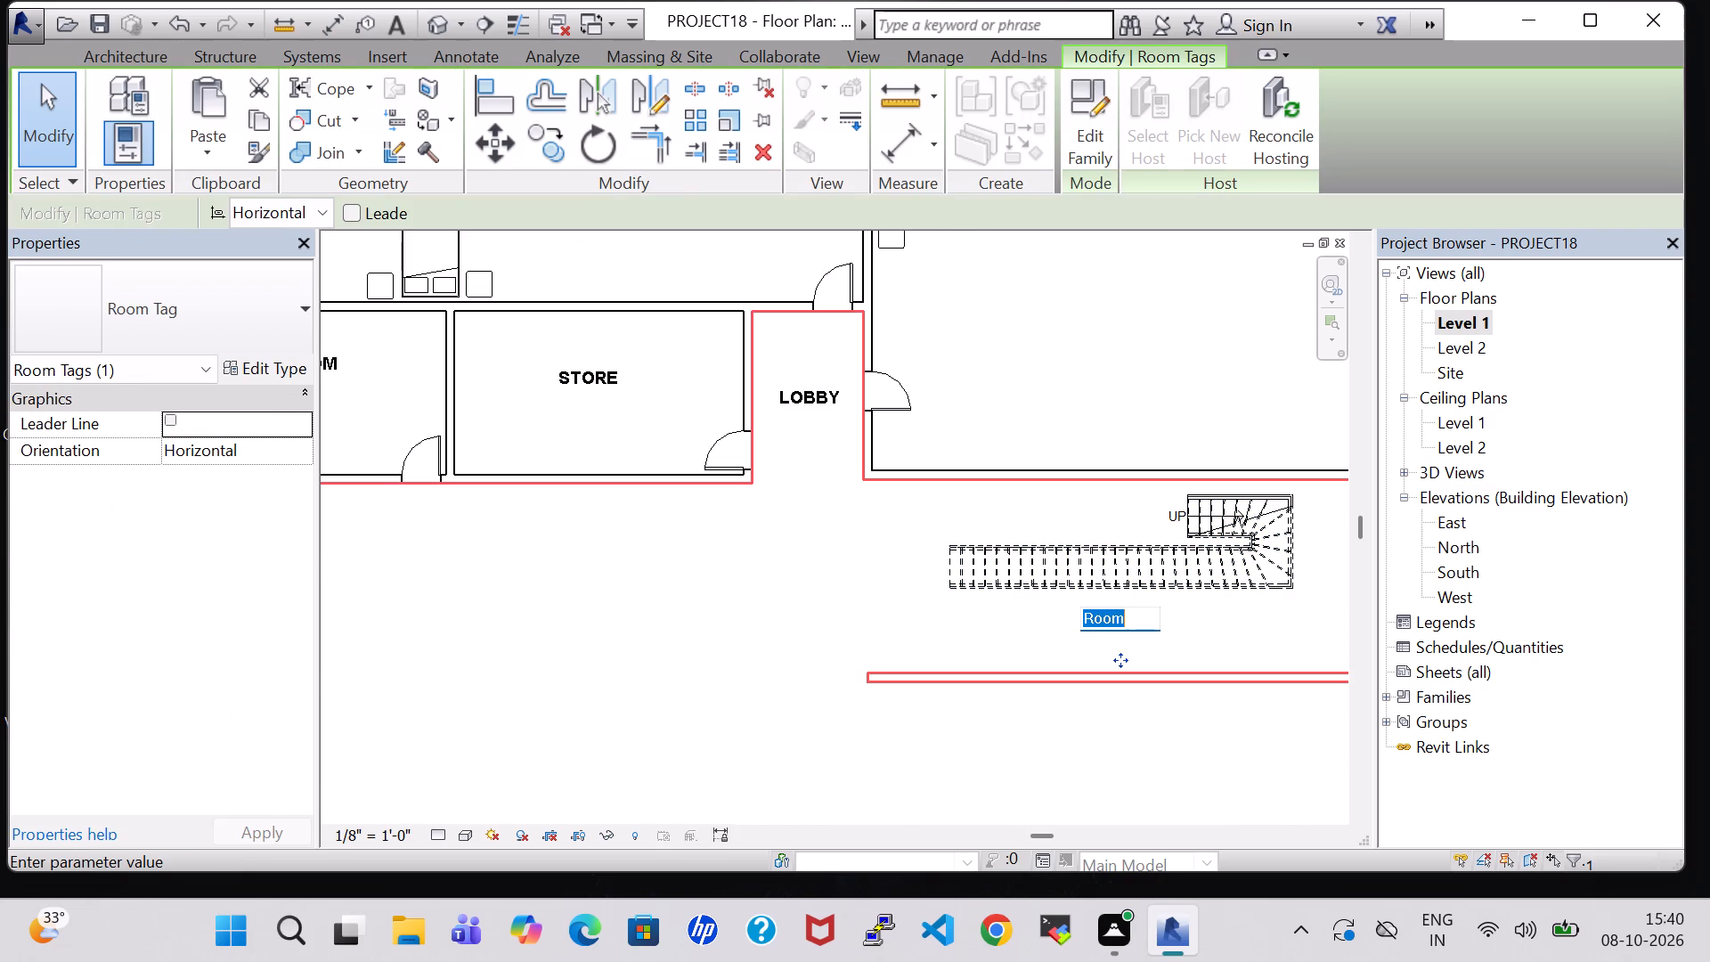
{"action": "key", "text": "BackSpace"}
{"action": "type", "text": "AT"}
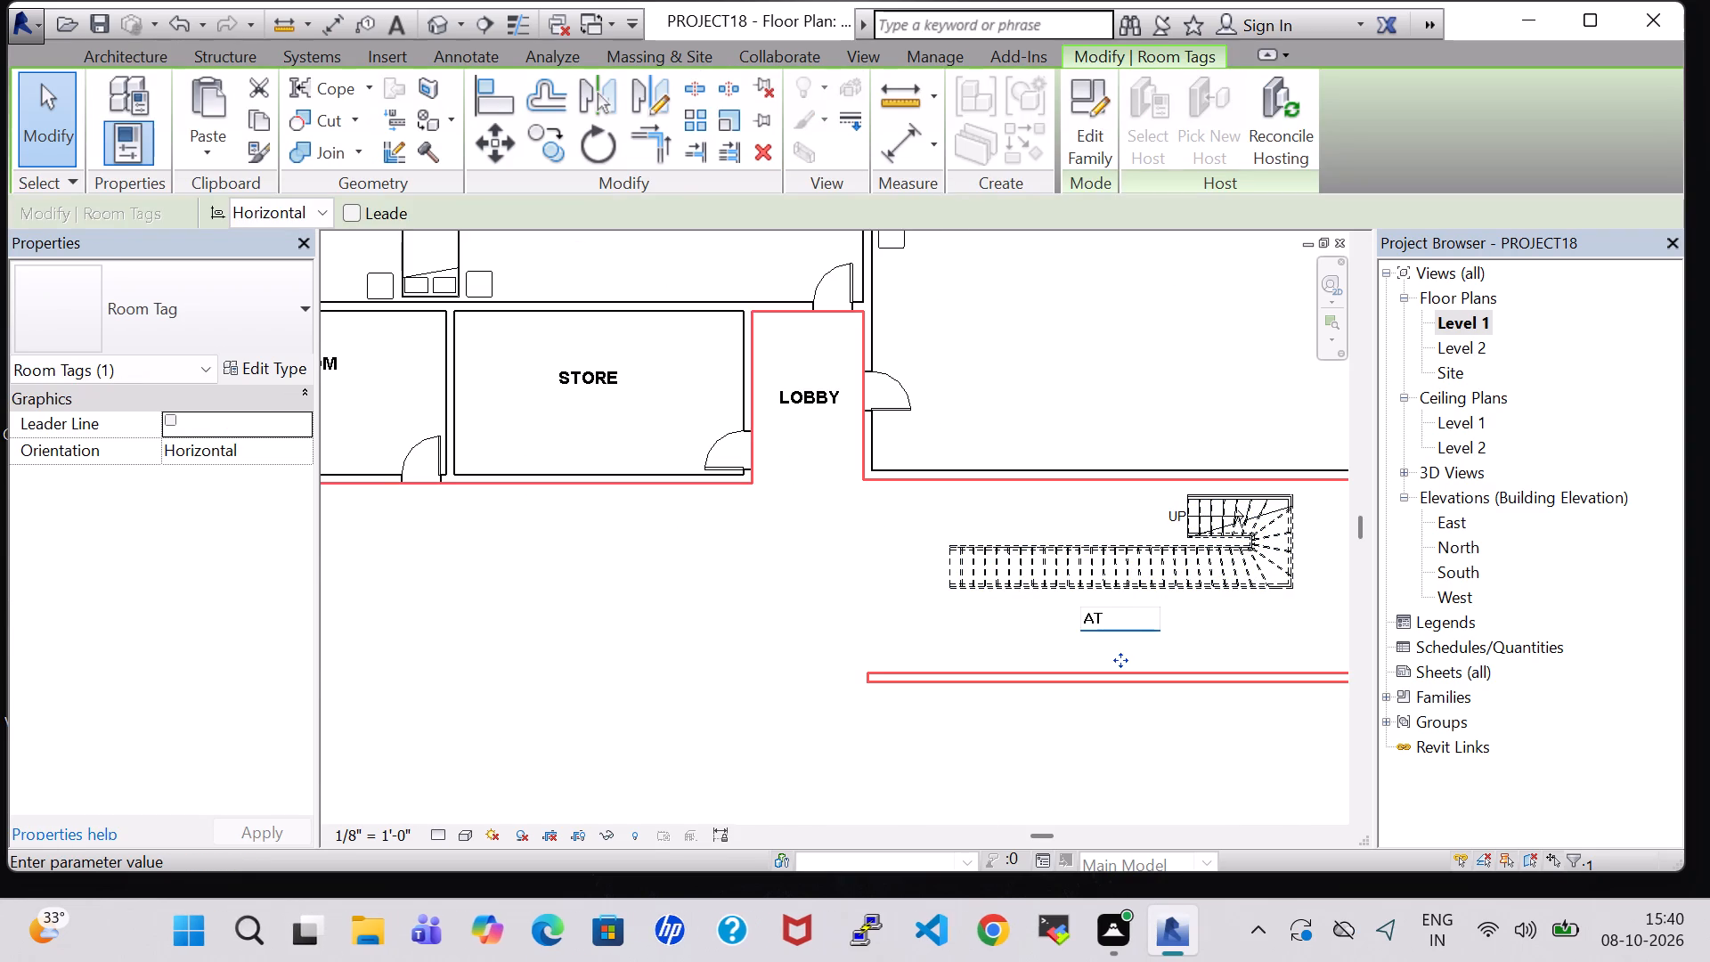
{"action": "key", "text": "BackSpace"}
{"action": "key", "text": "BackSpace"}
{"action": "type", "text": "STA"}
{"action": "type", "text": "IR HALL"}
{"action": "key", "text": "Return"}
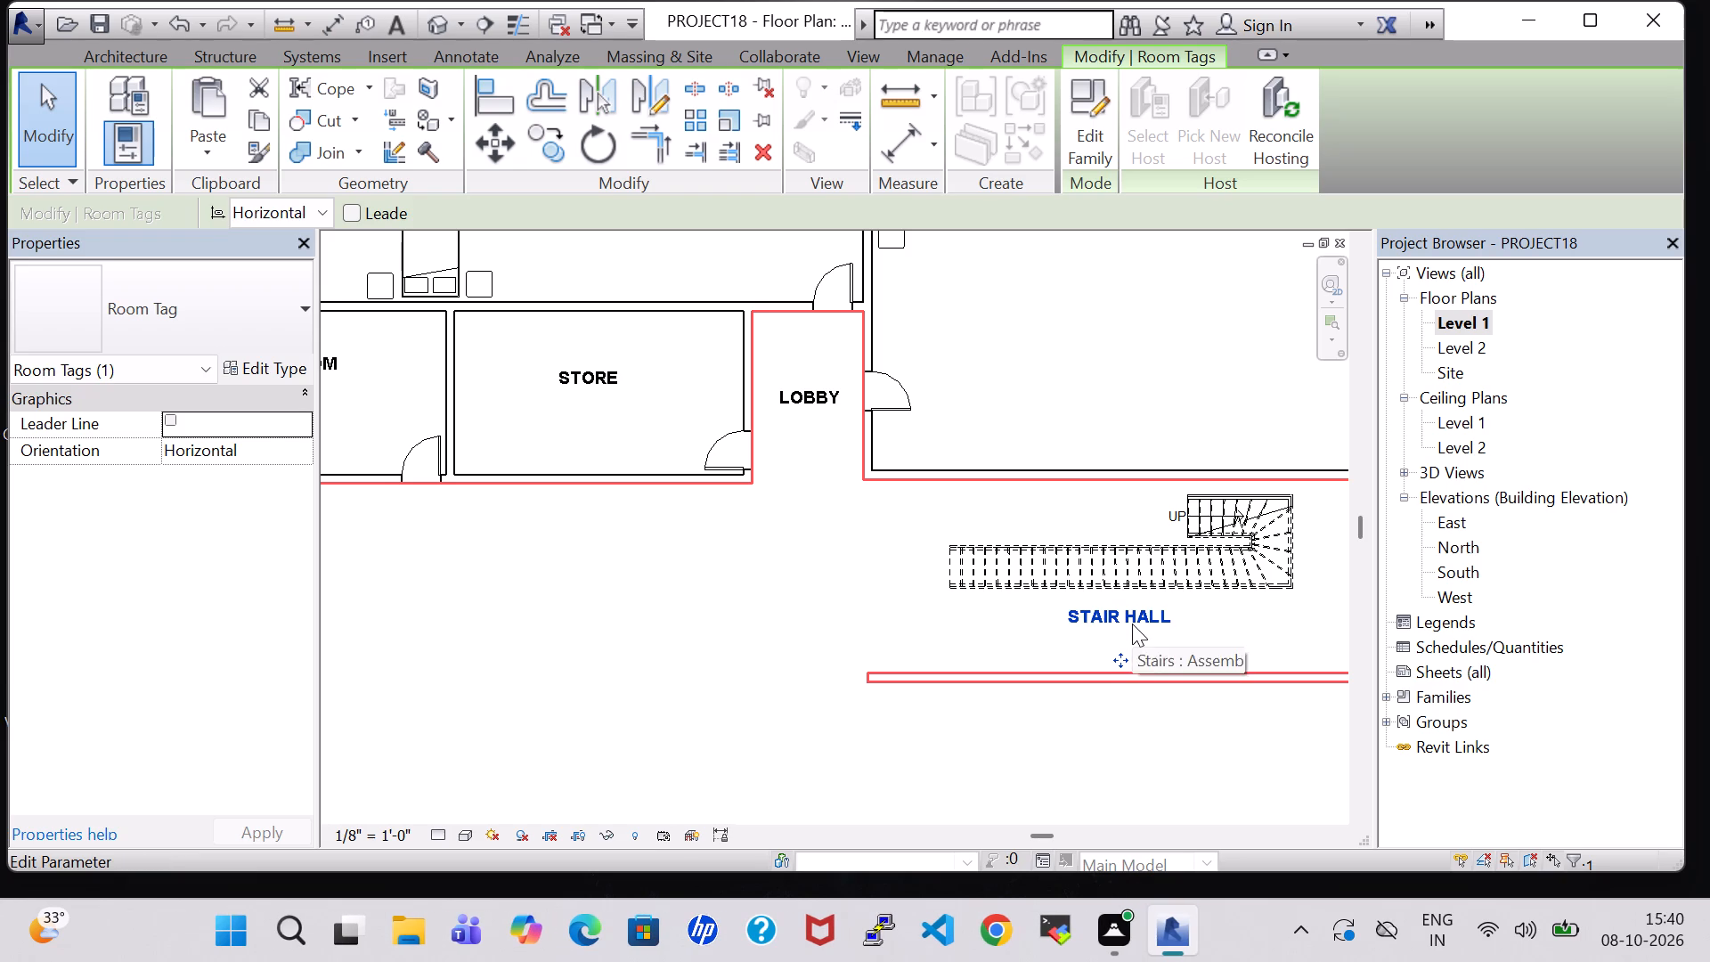
{"action": "scroll", "coordinate": [1132, 624], "scroll_direction": "down", "scroll_amount": 6}
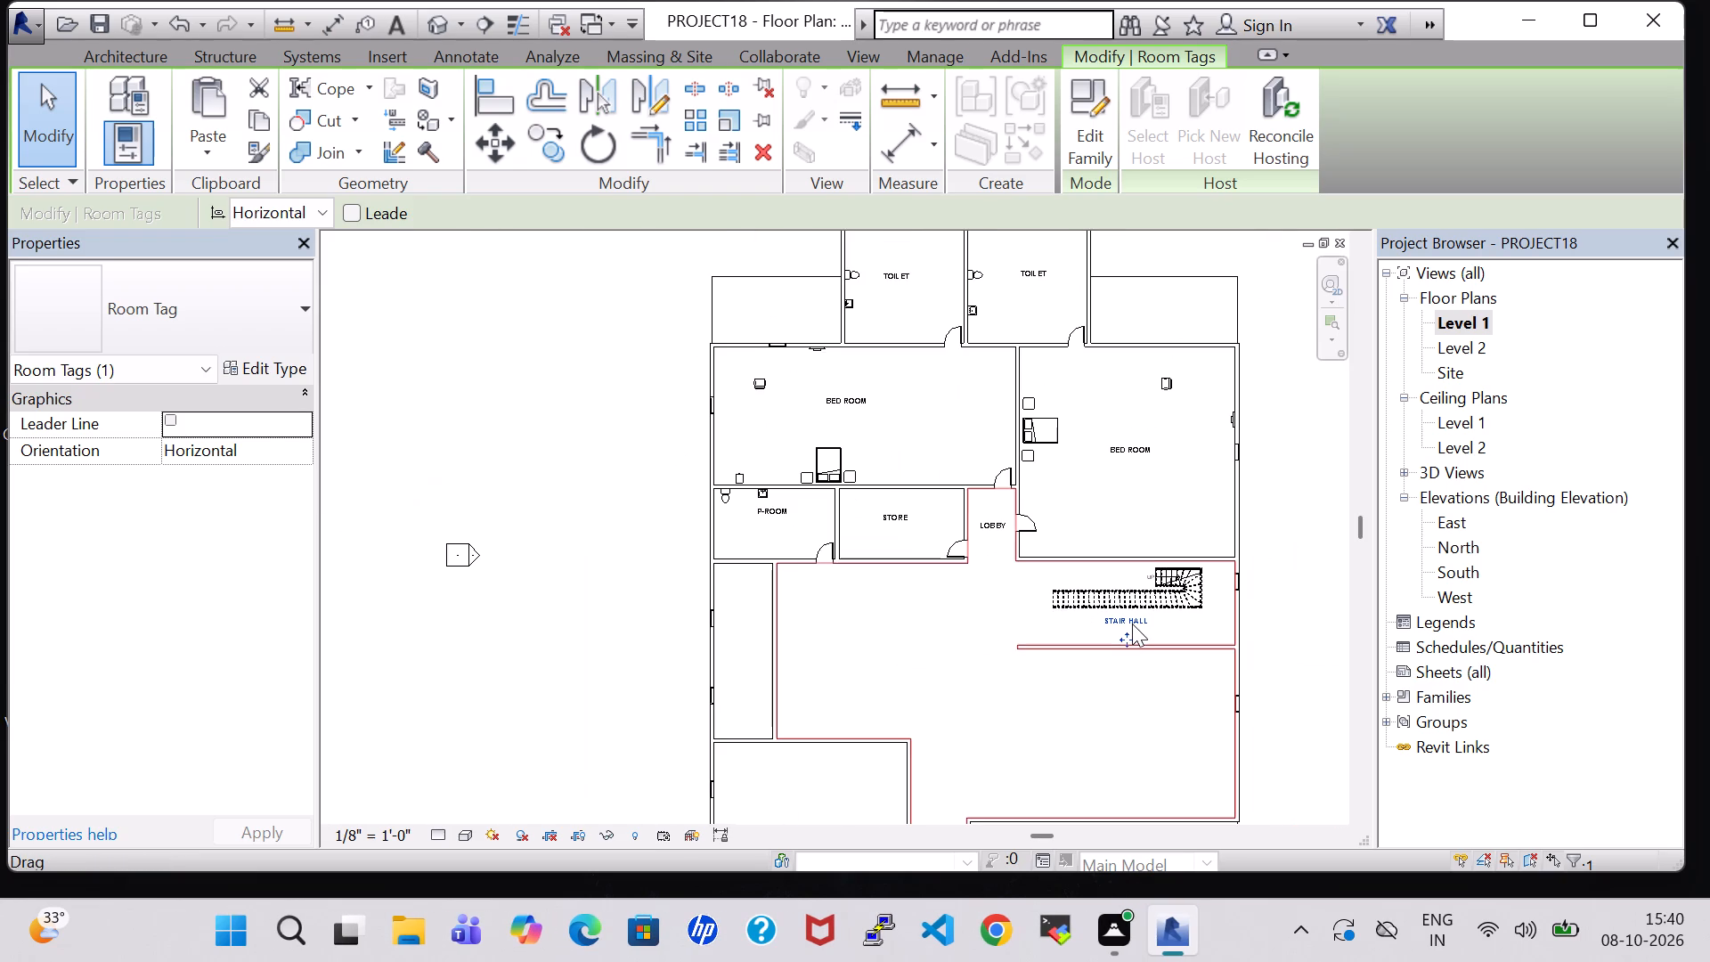
{"action": "left_click", "coordinate": [1274, 674]}
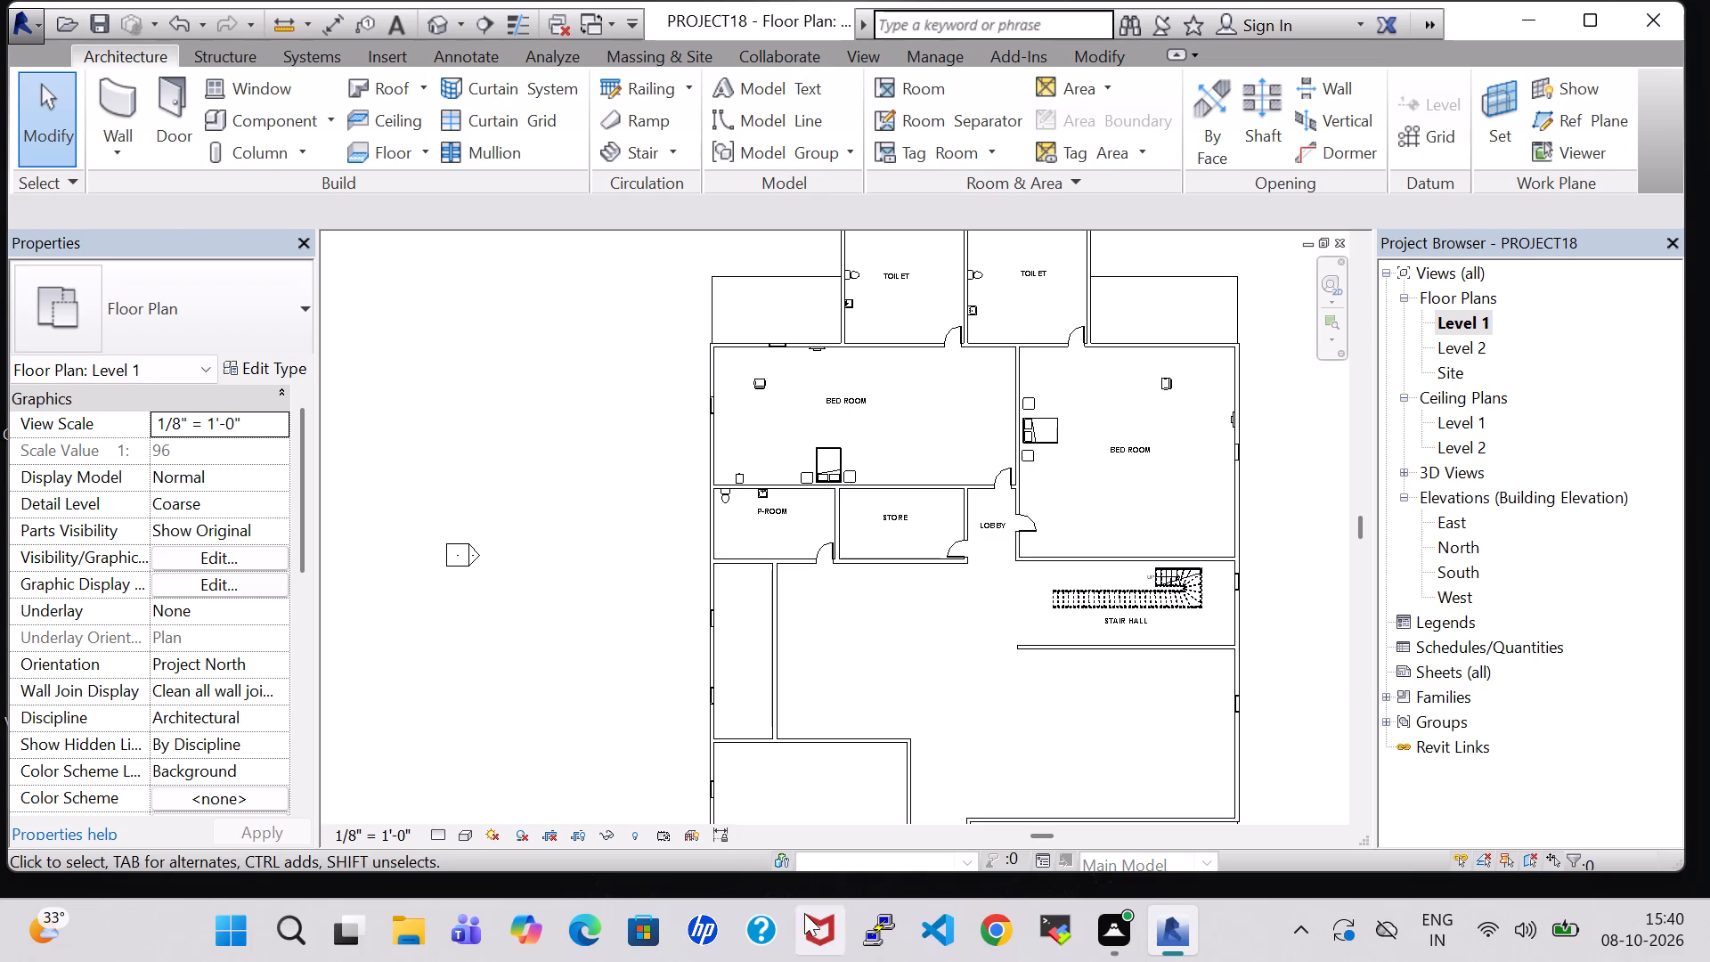
Load the Table-Dining Round w Chairs family from the library's furniture Tables folder.
{"action": "left_click", "coordinate": [301, 116]}
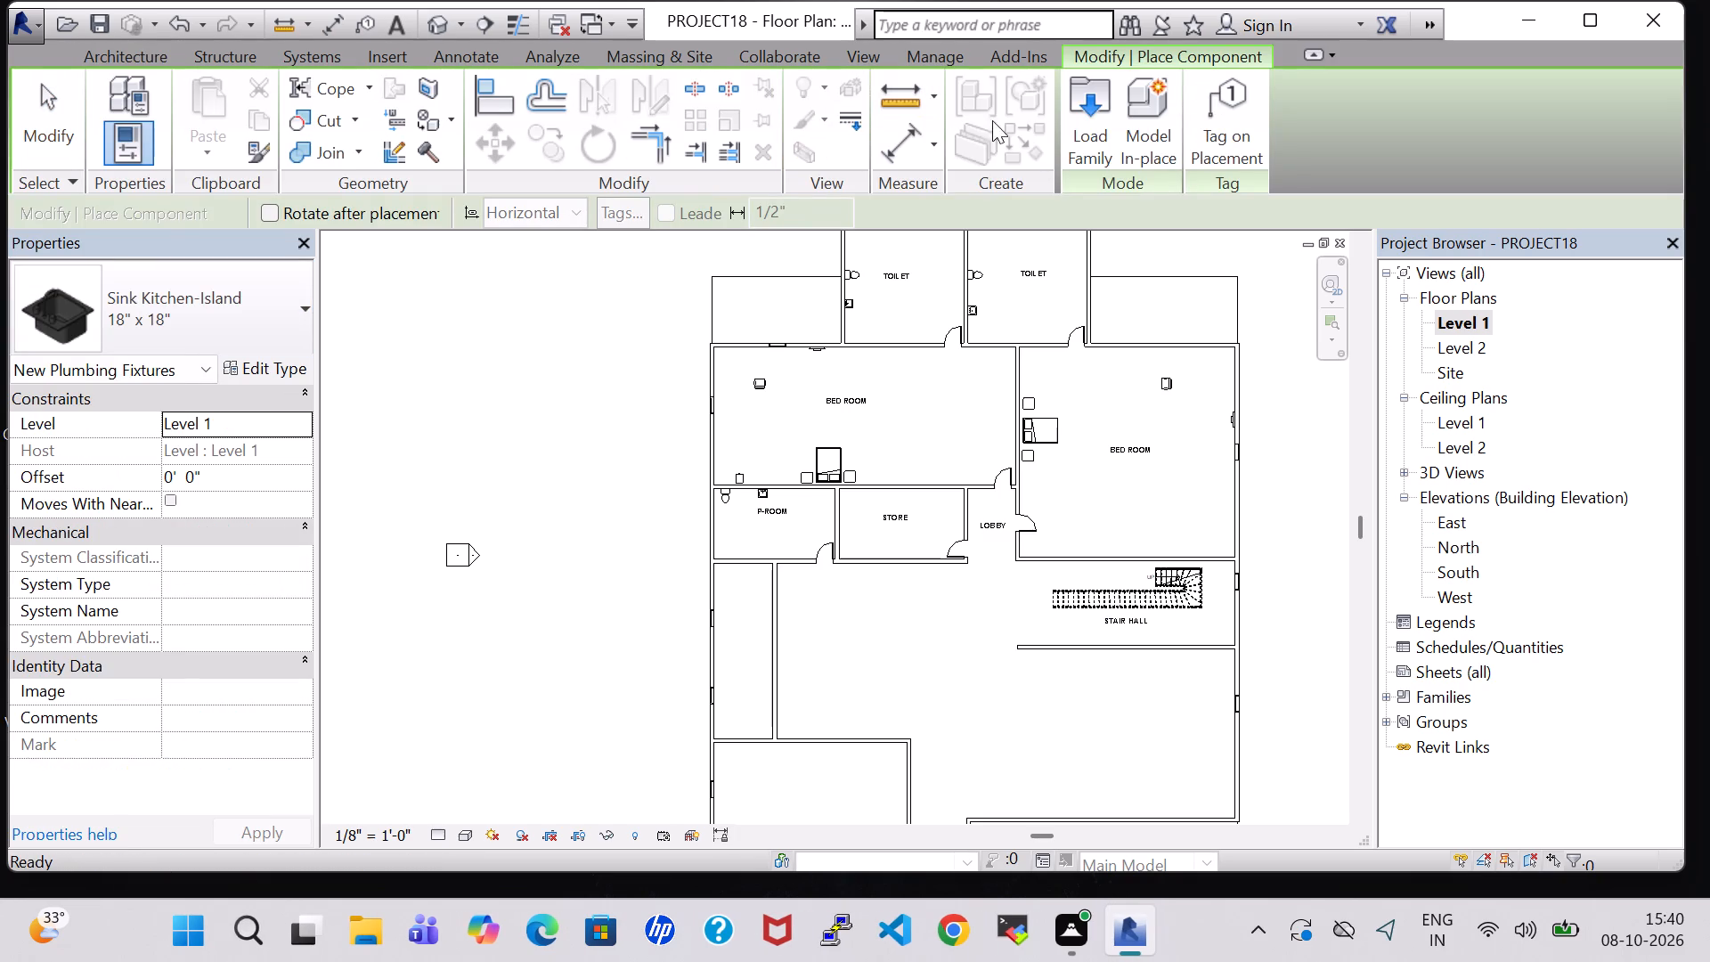
{"action": "left_click", "coordinate": [1089, 140]}
{"action": "double_click", "coordinate": [1015, 616]}
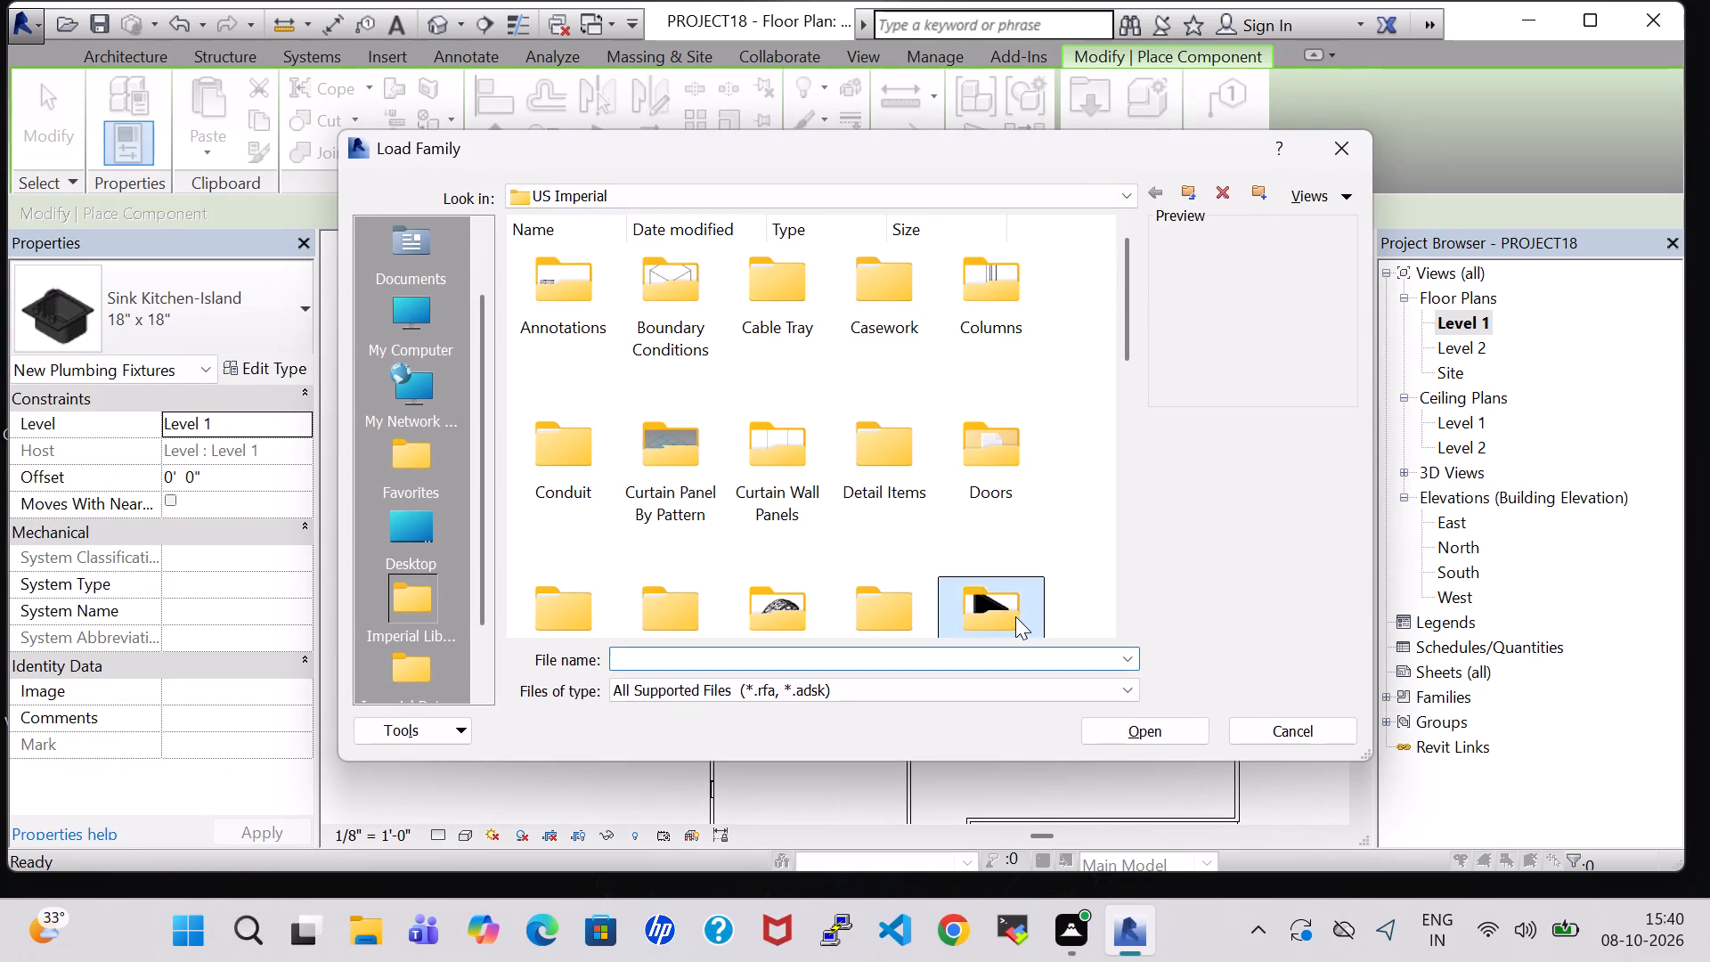
{"action": "double_click", "coordinate": [869, 318]}
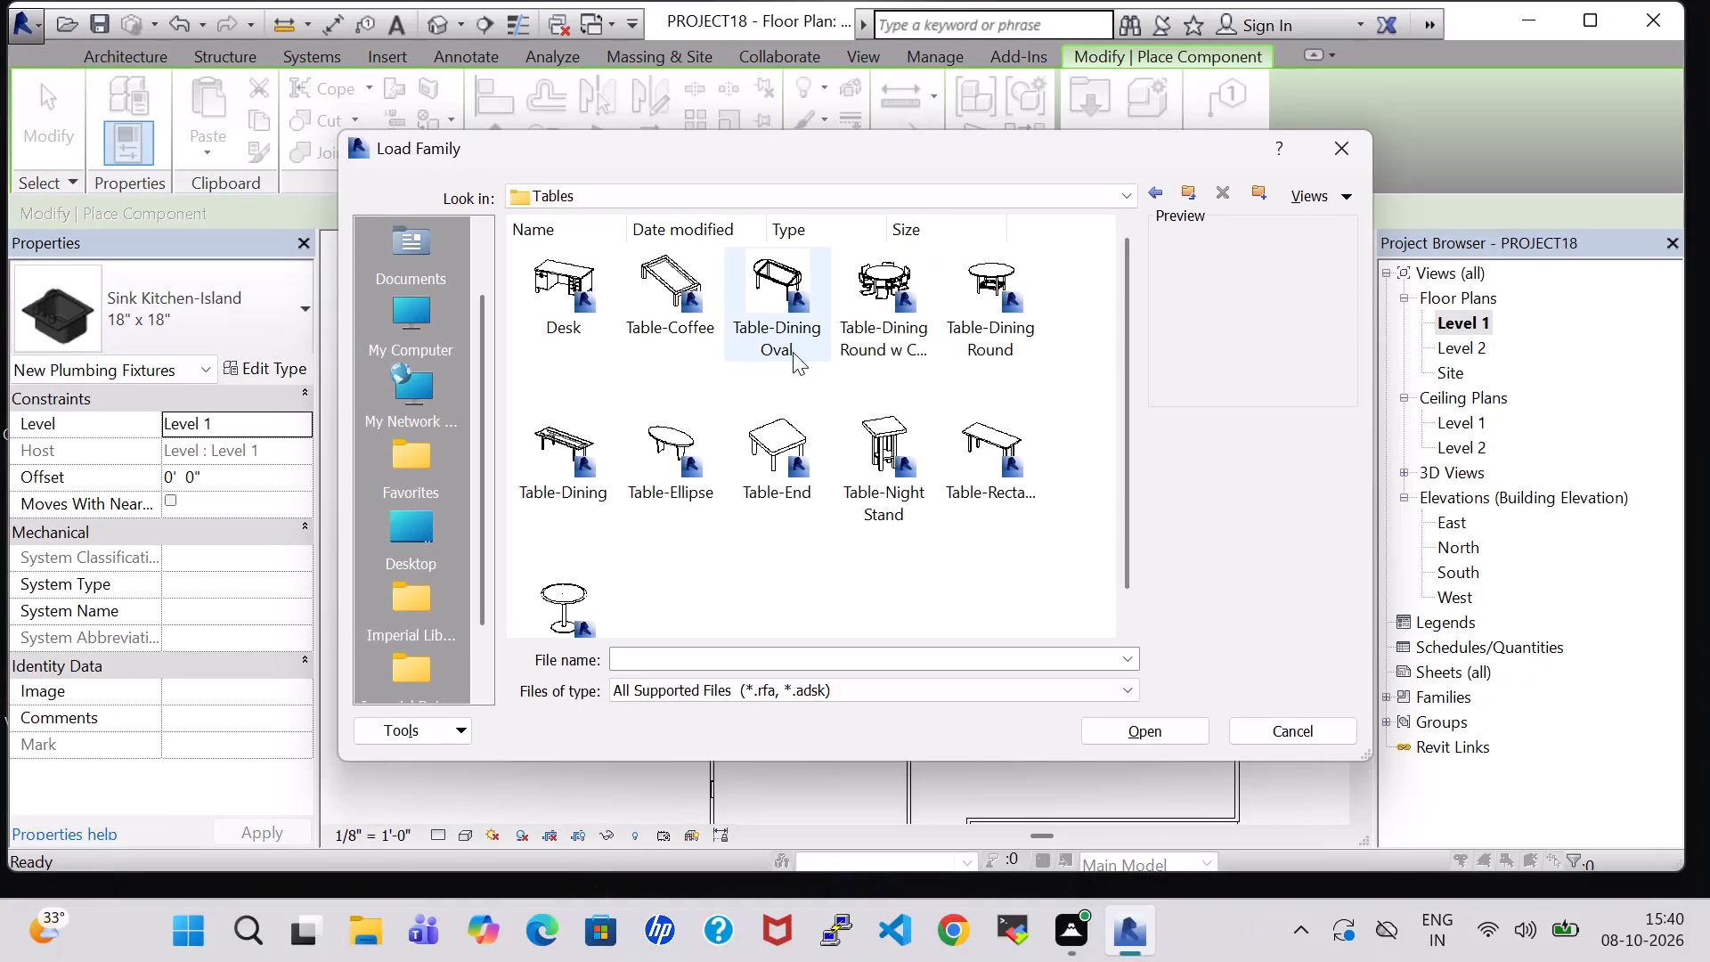
{"action": "left_click", "coordinate": [860, 323]}
{"action": "left_click", "coordinate": [1143, 742]}
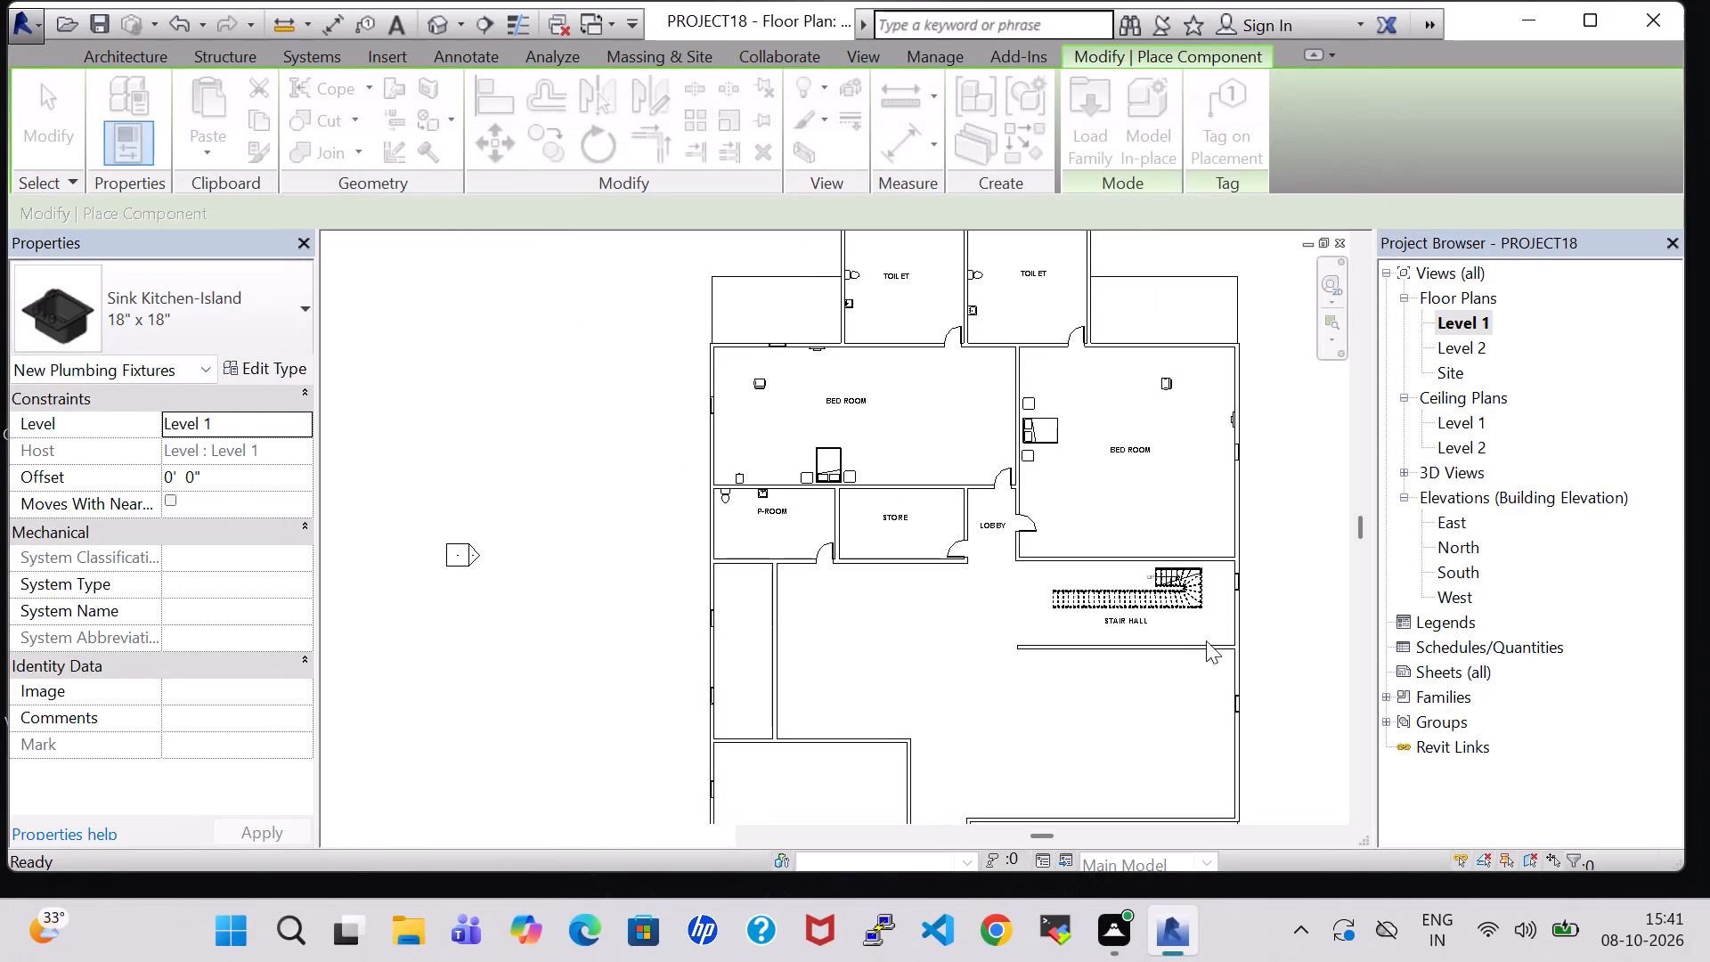
Place an 84" Diameter Table-Dining Round w Chairs in the hall's west part, about 15'-0" south of the store's south wall.
{"action": "left_click", "coordinate": [268, 363]}
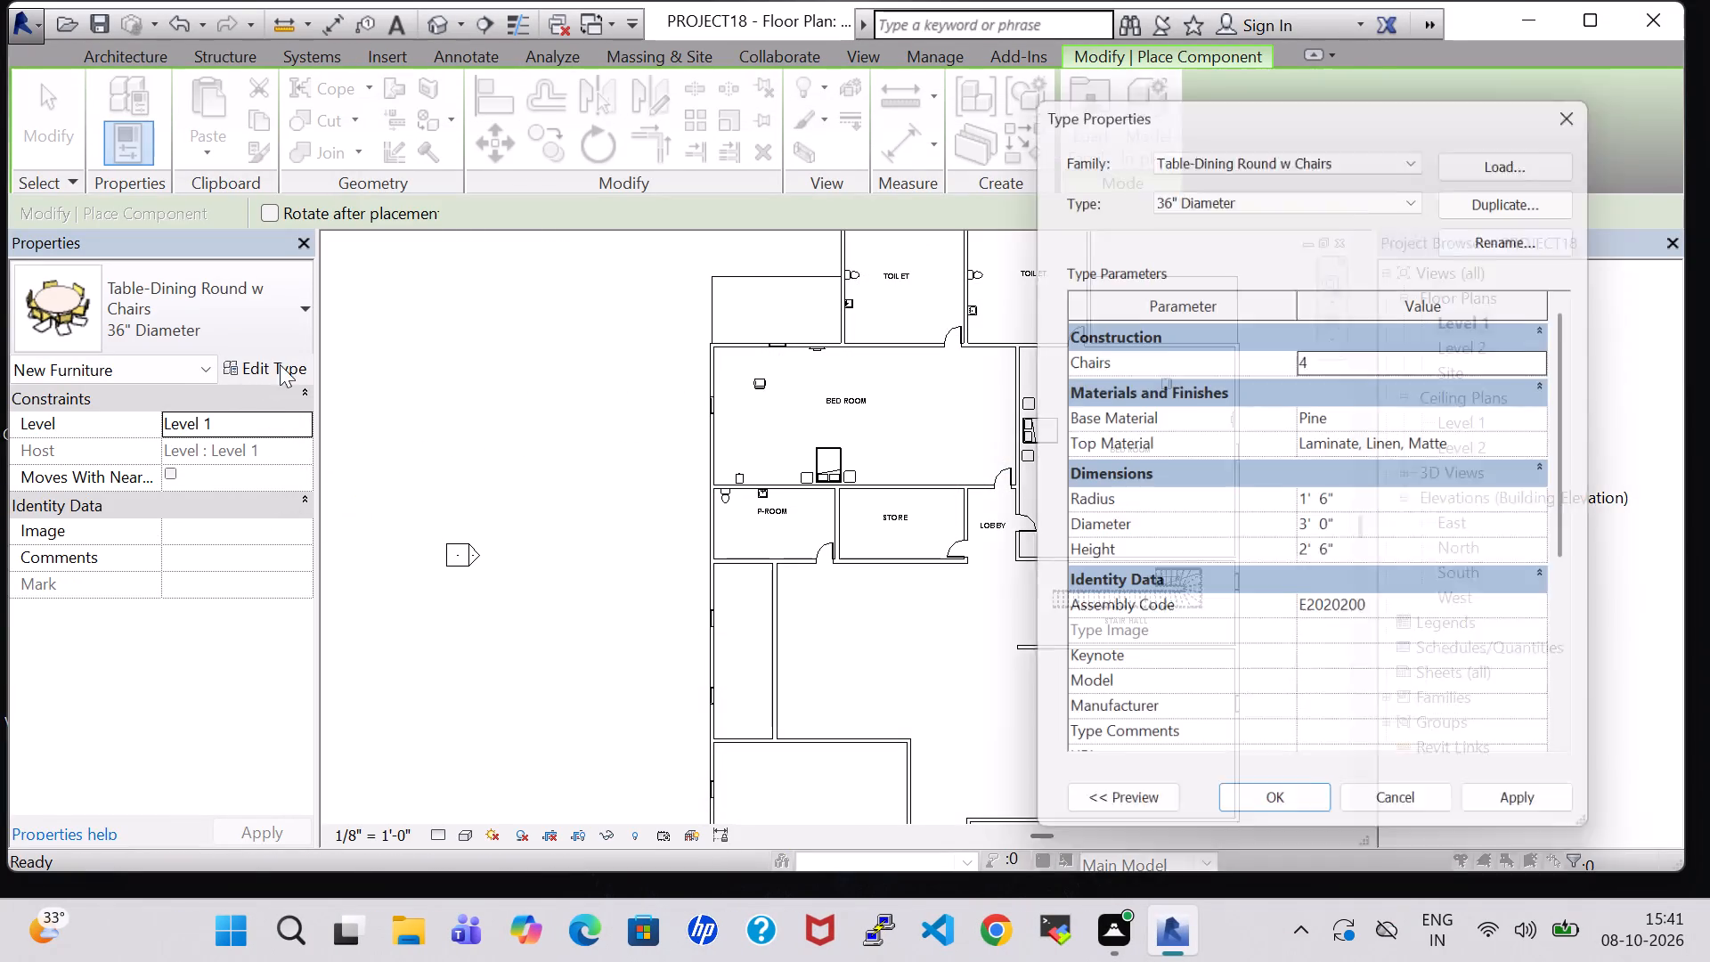
{"action": "left_click", "coordinate": [1256, 186]}
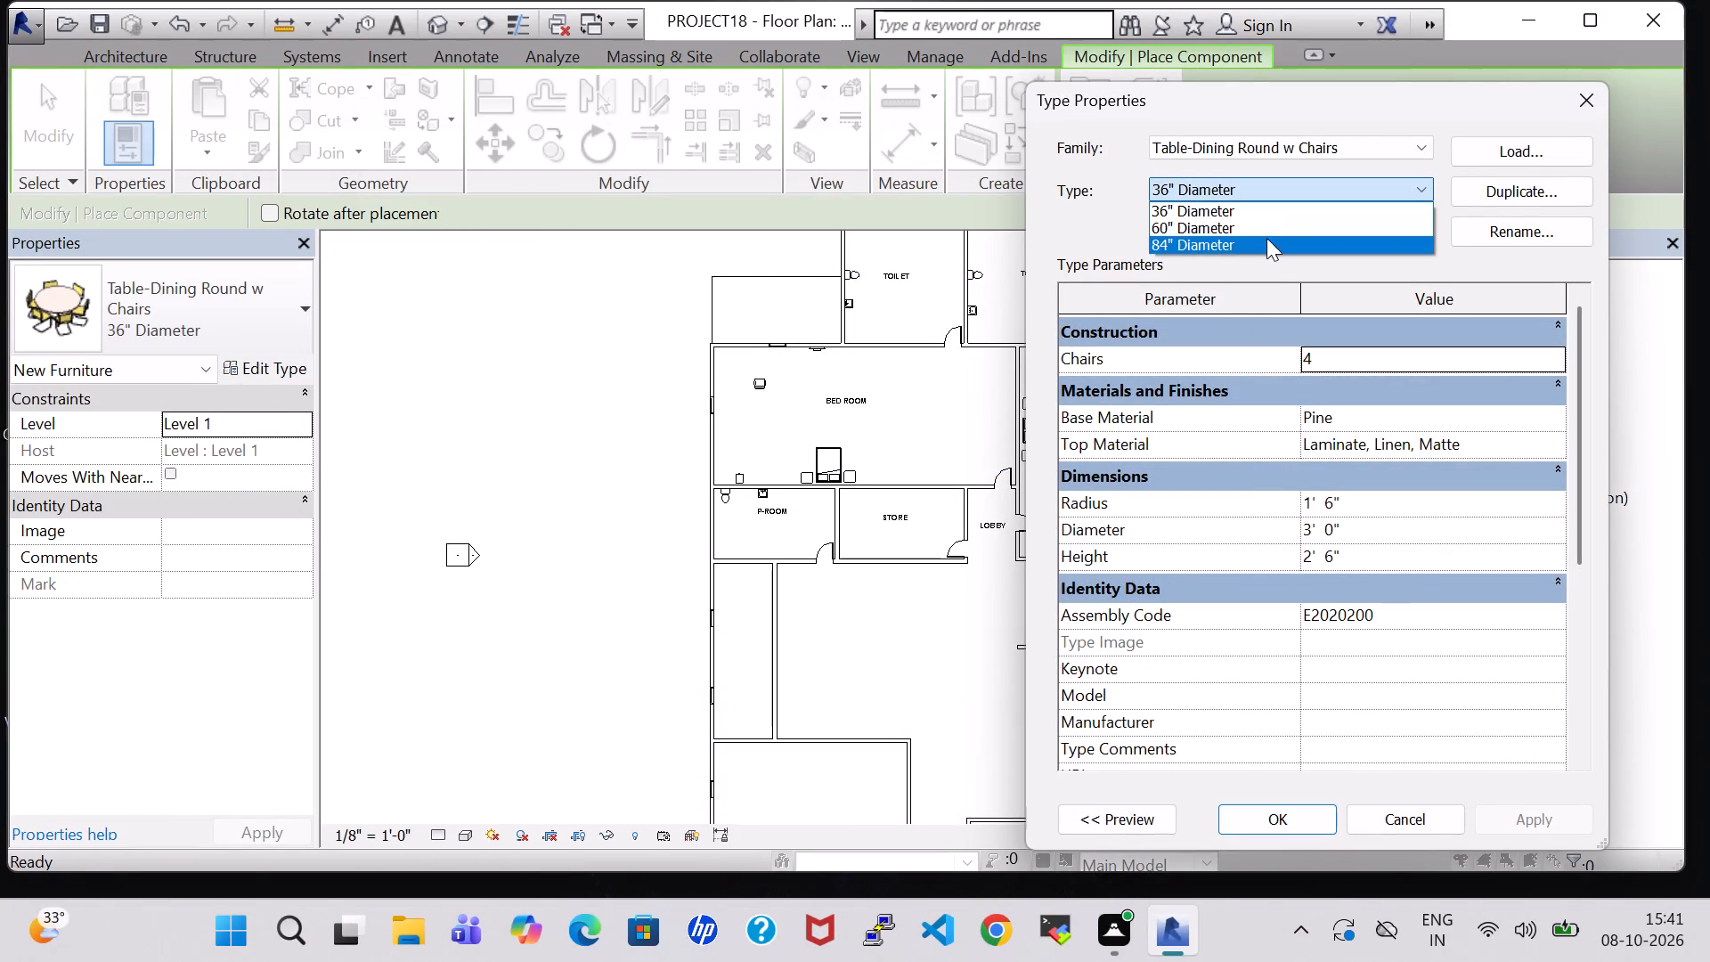
{"action": "left_click", "coordinate": [1266, 238]}
{"action": "left_click", "coordinate": [1261, 816]}
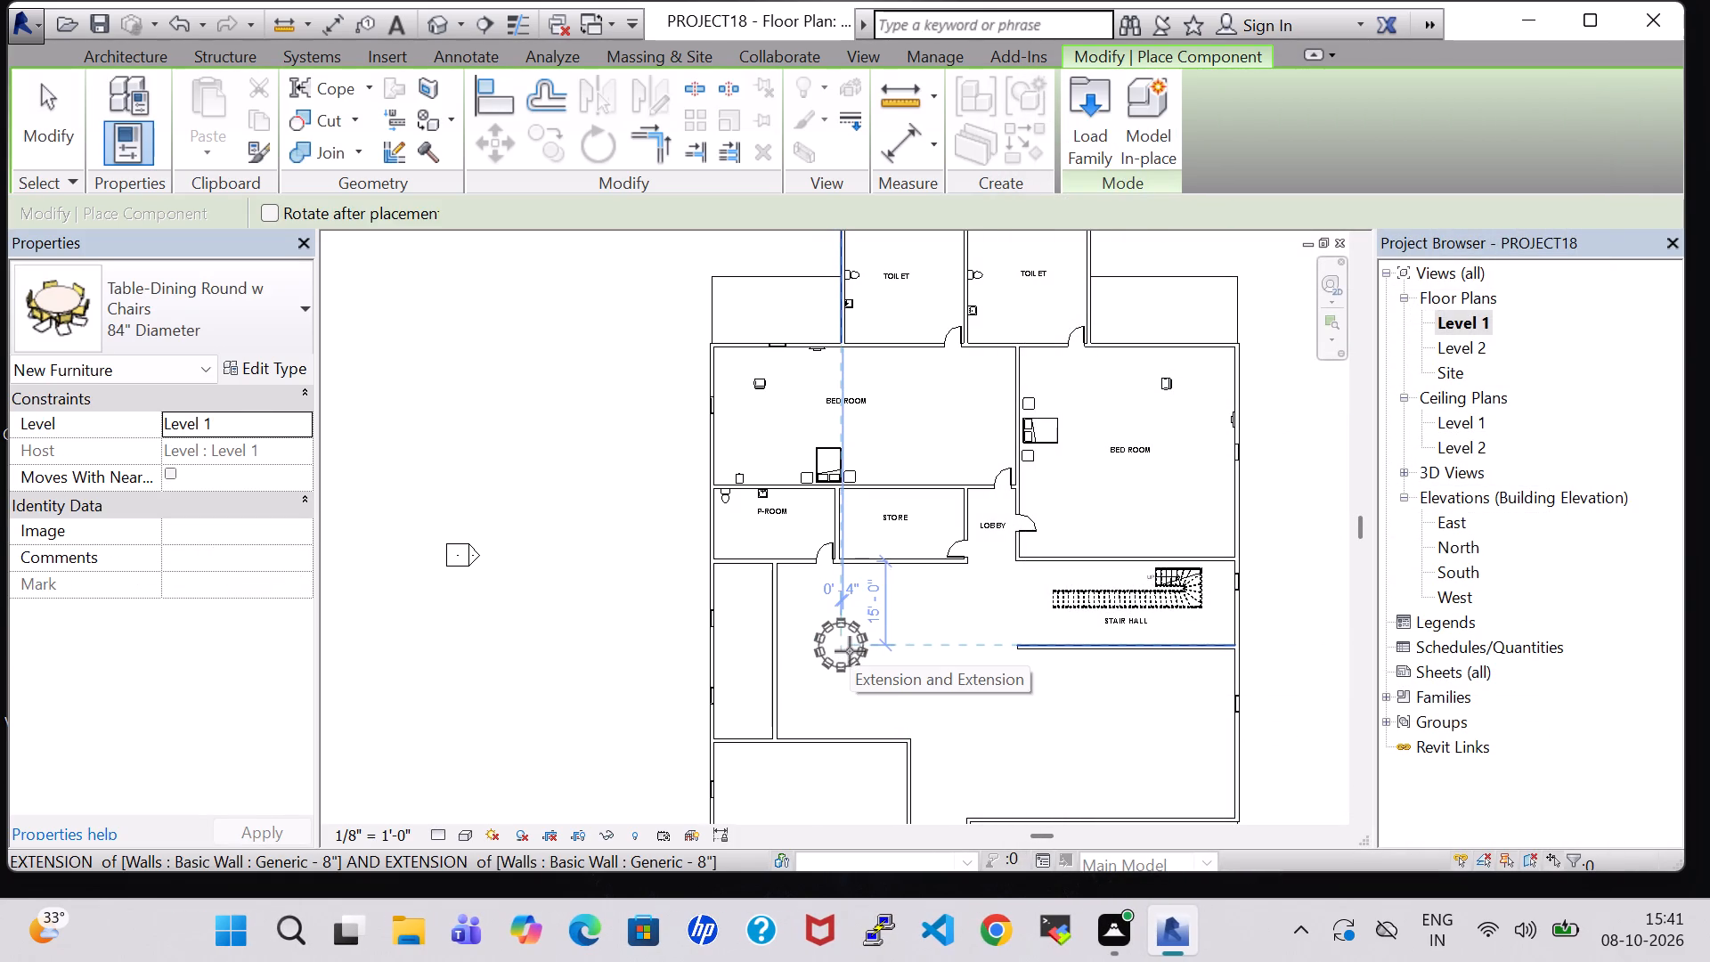
{"action": "left_click", "coordinate": [850, 651]}
{"action": "key", "text": "Escape"}
{"action": "key", "text": "Escape"}
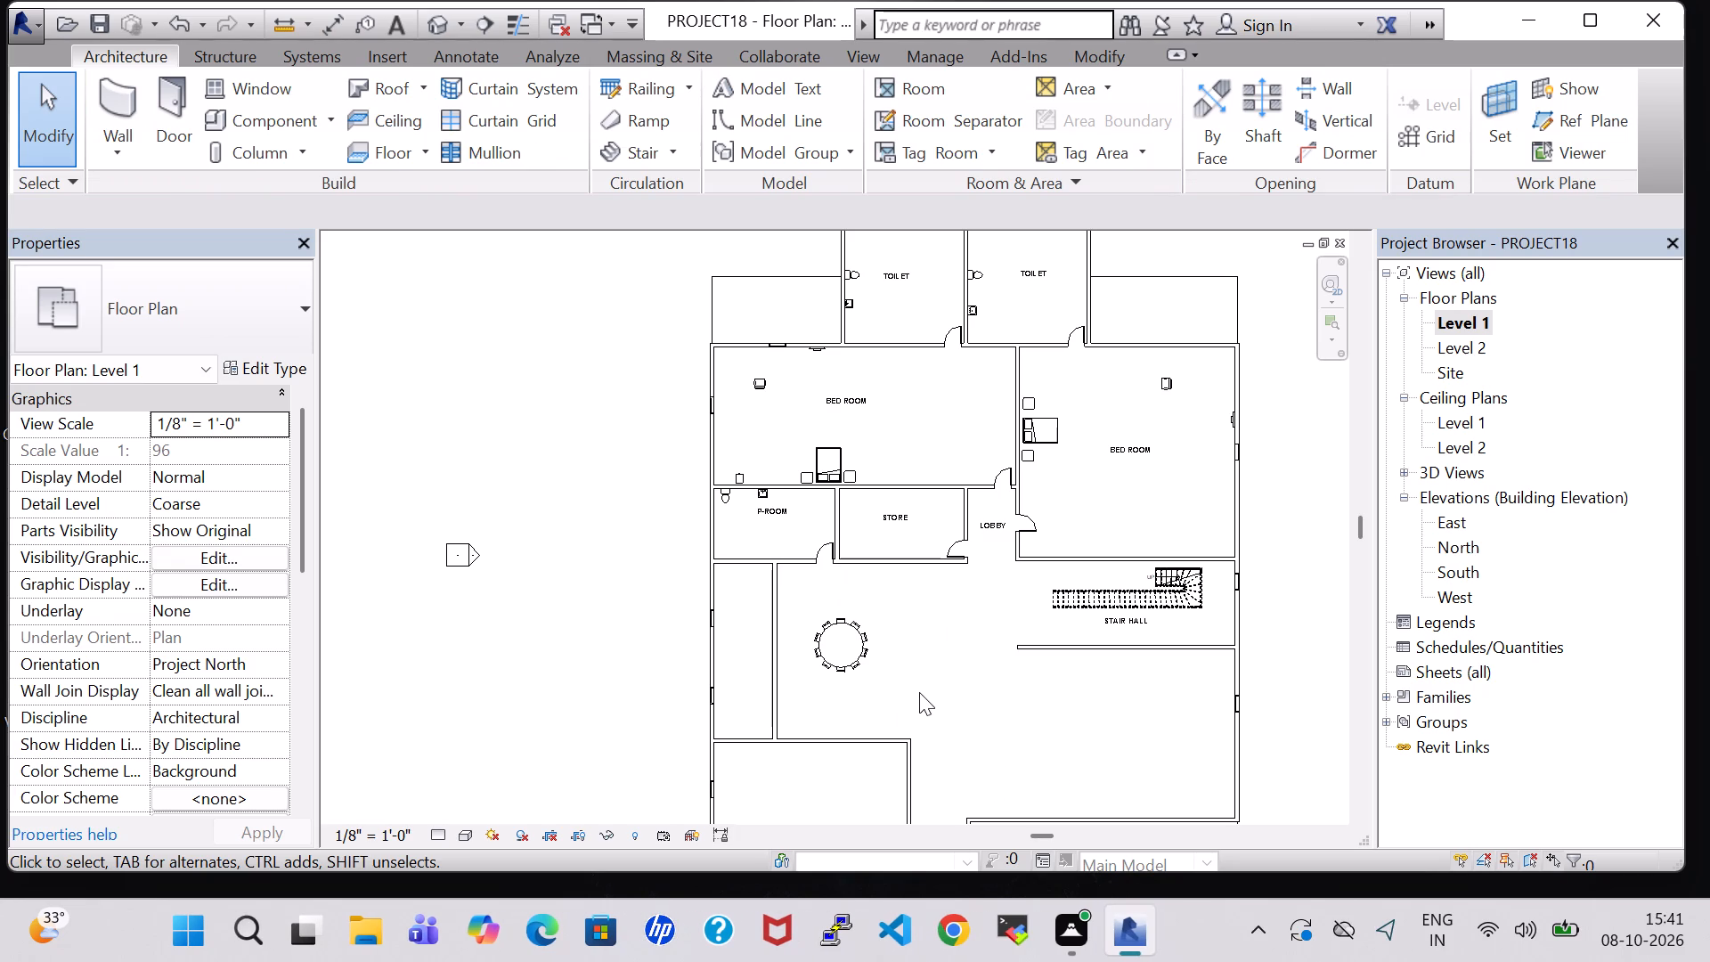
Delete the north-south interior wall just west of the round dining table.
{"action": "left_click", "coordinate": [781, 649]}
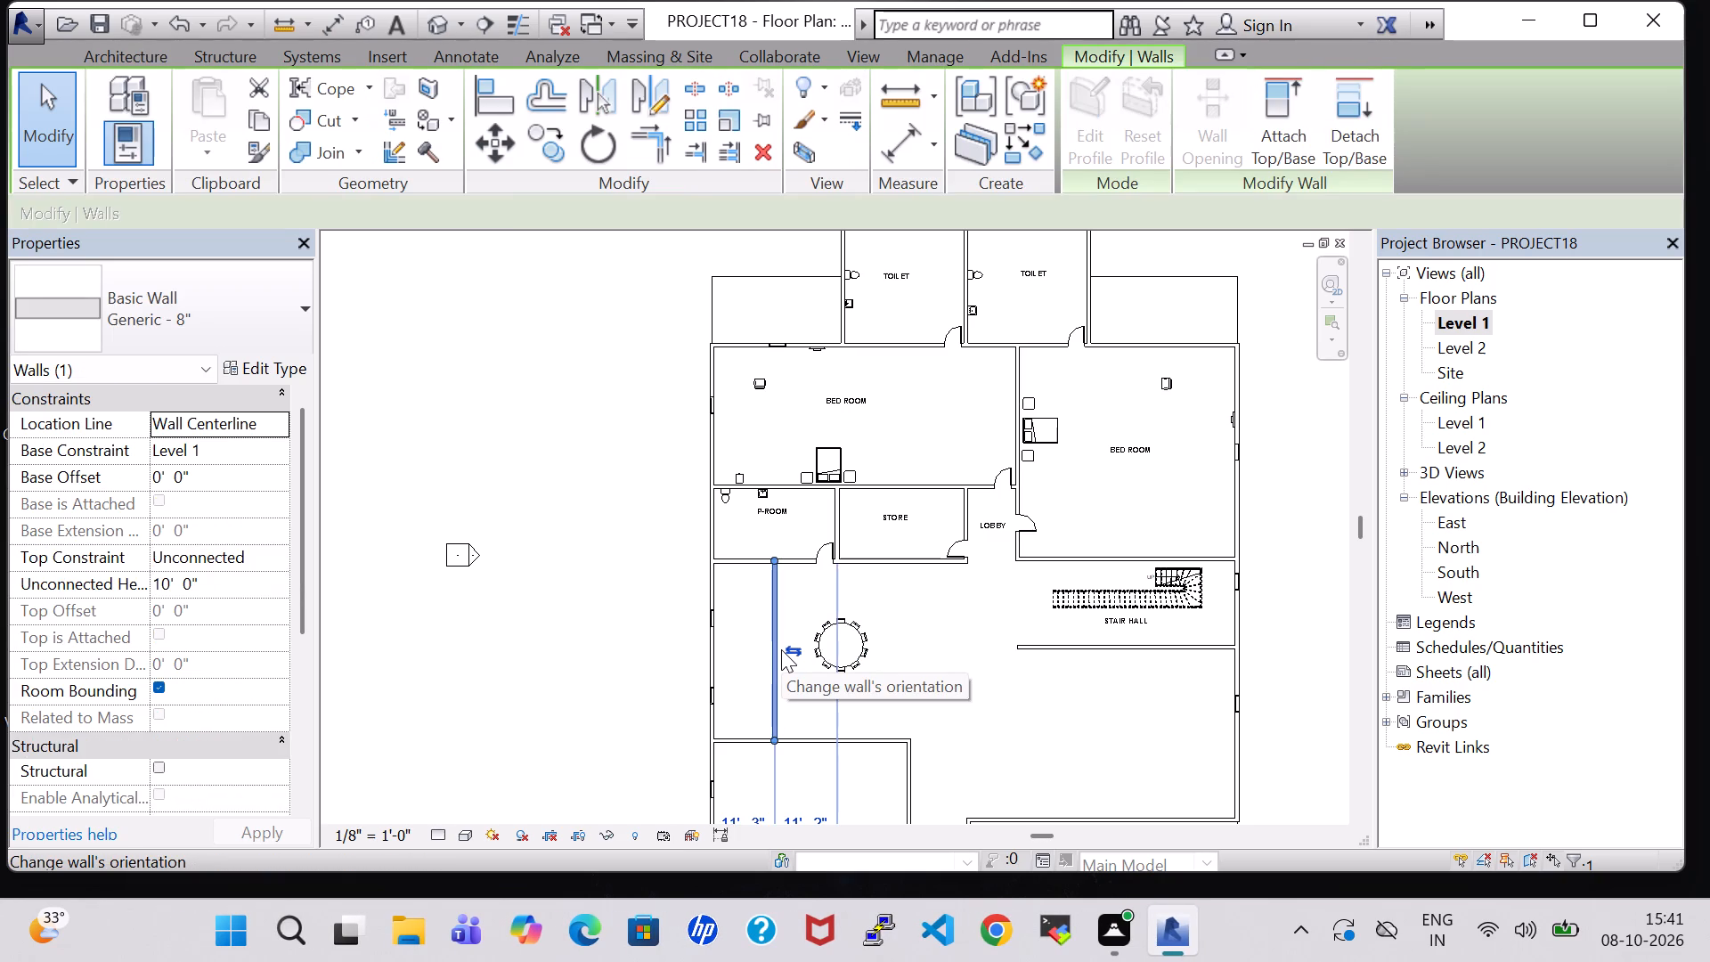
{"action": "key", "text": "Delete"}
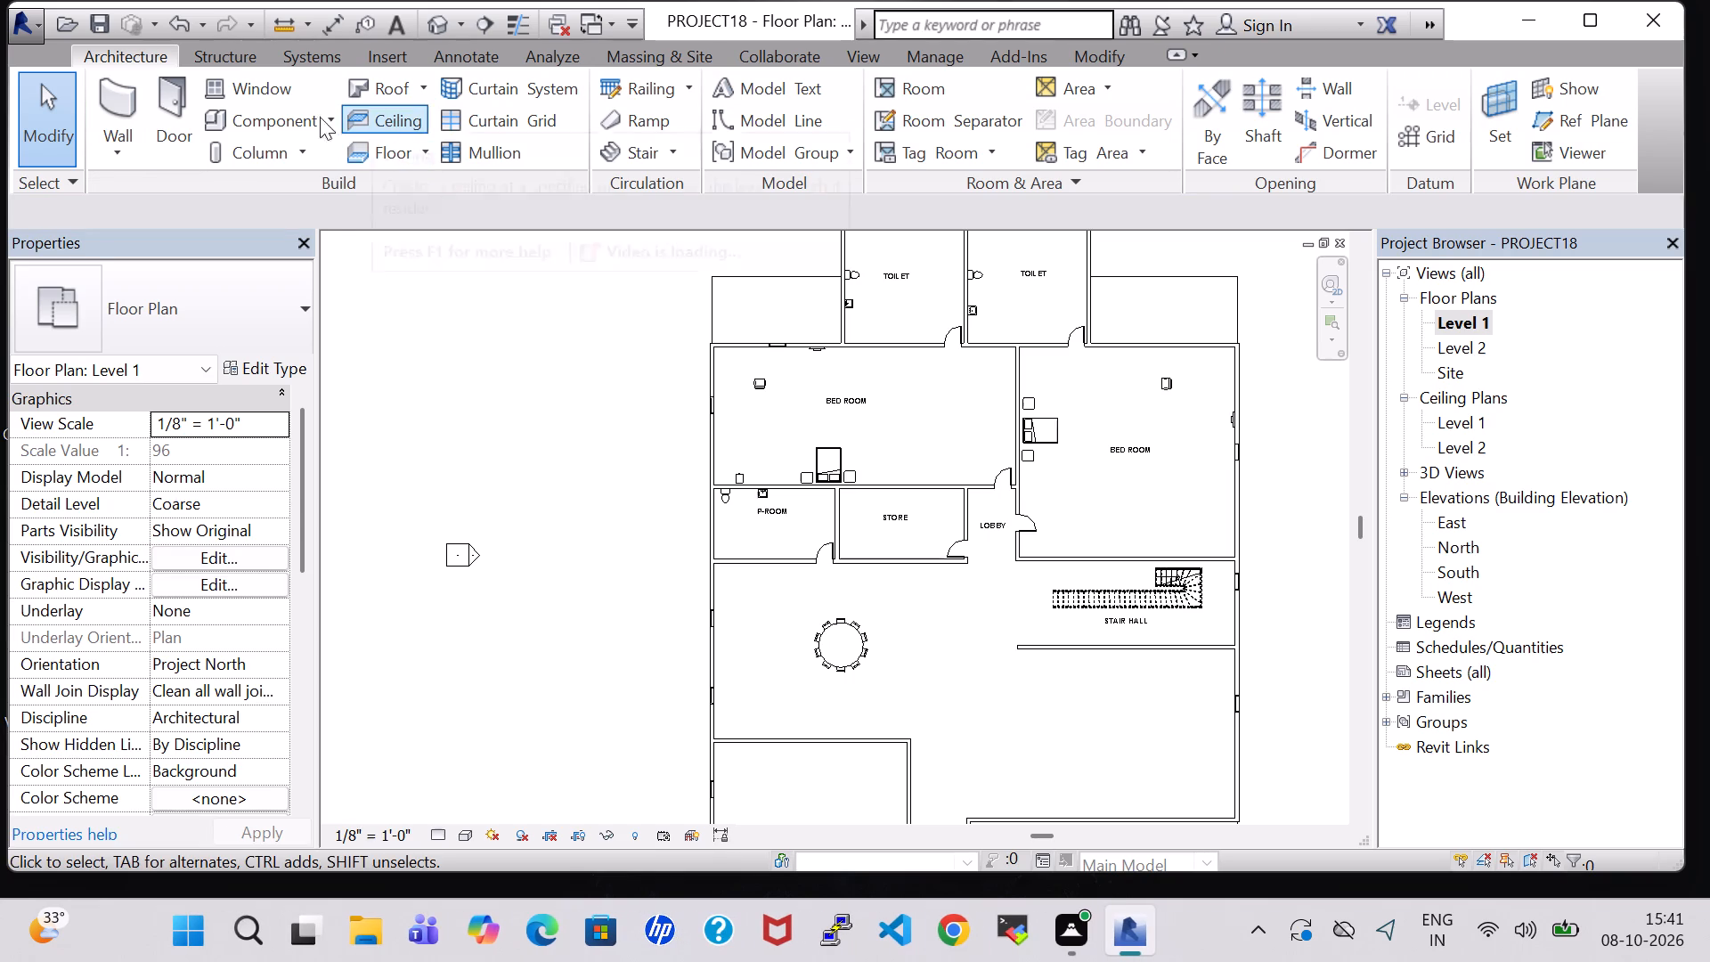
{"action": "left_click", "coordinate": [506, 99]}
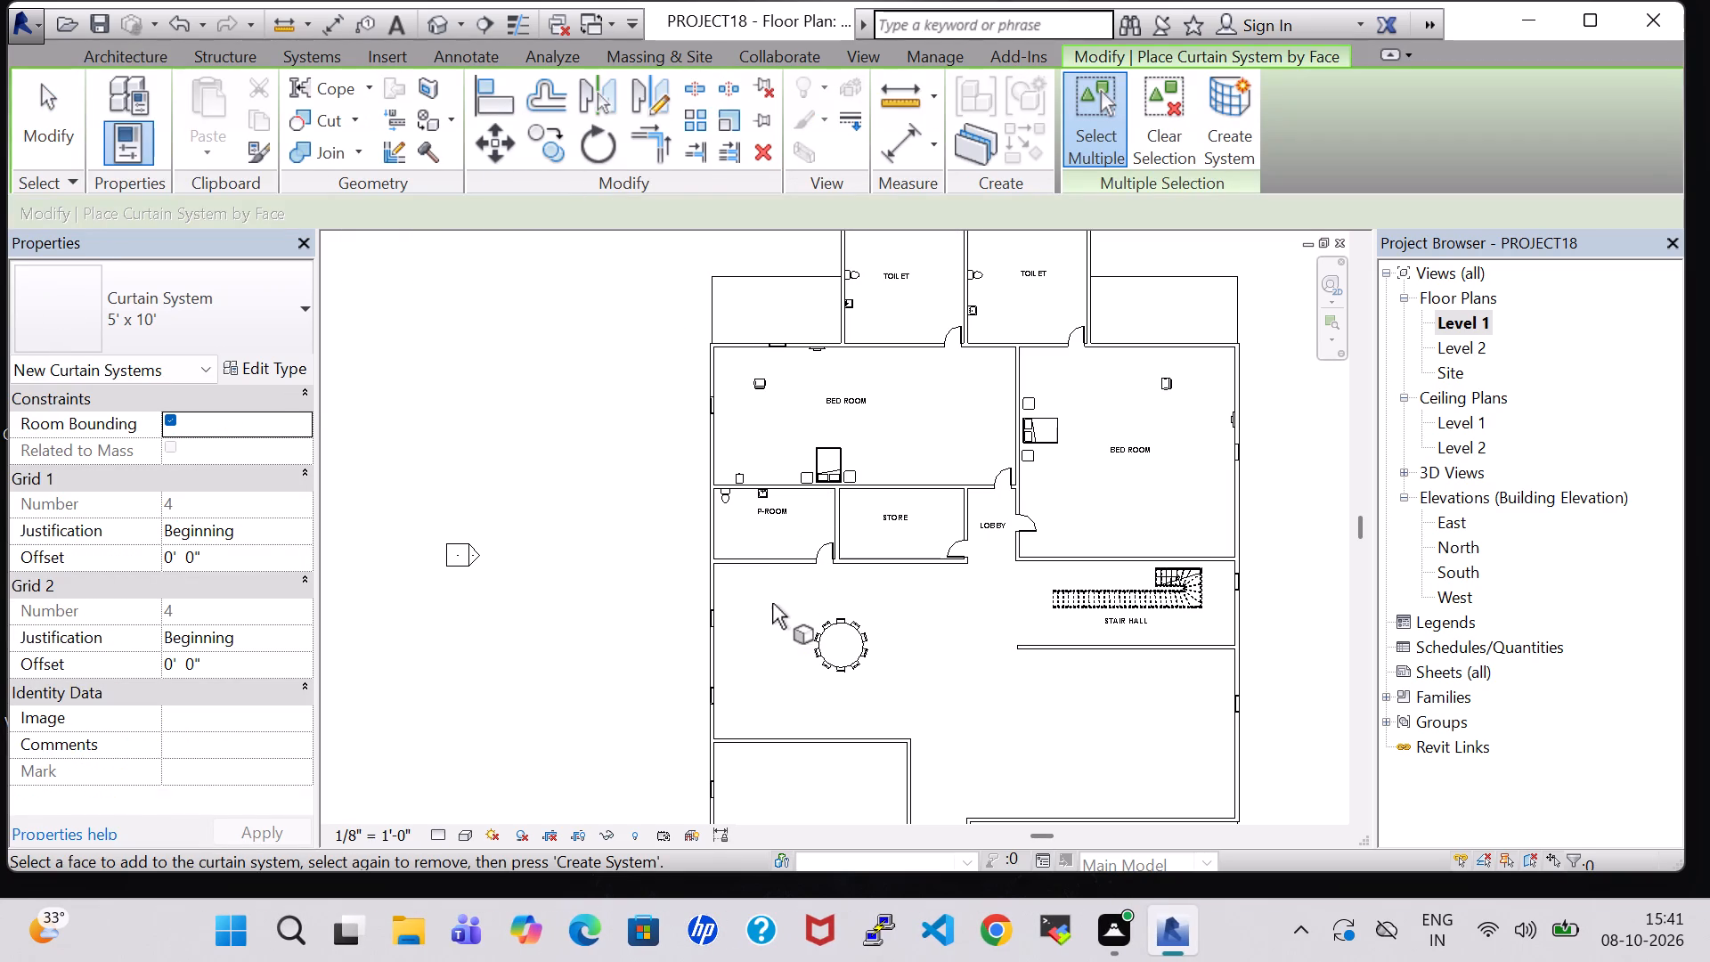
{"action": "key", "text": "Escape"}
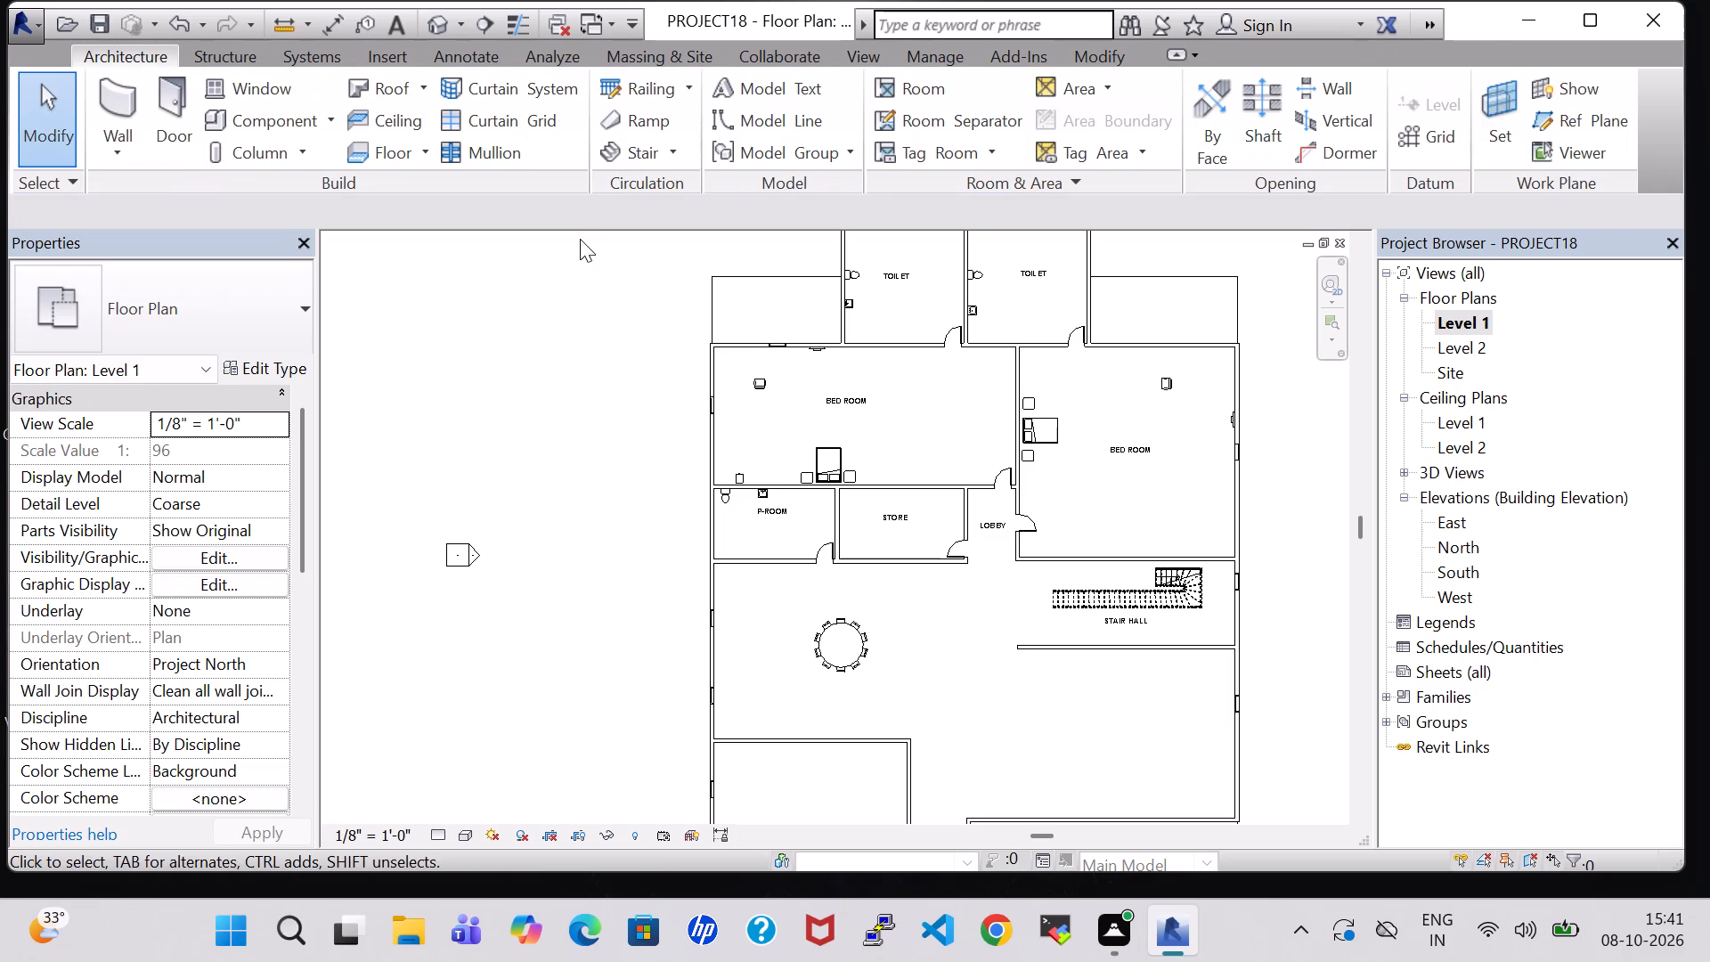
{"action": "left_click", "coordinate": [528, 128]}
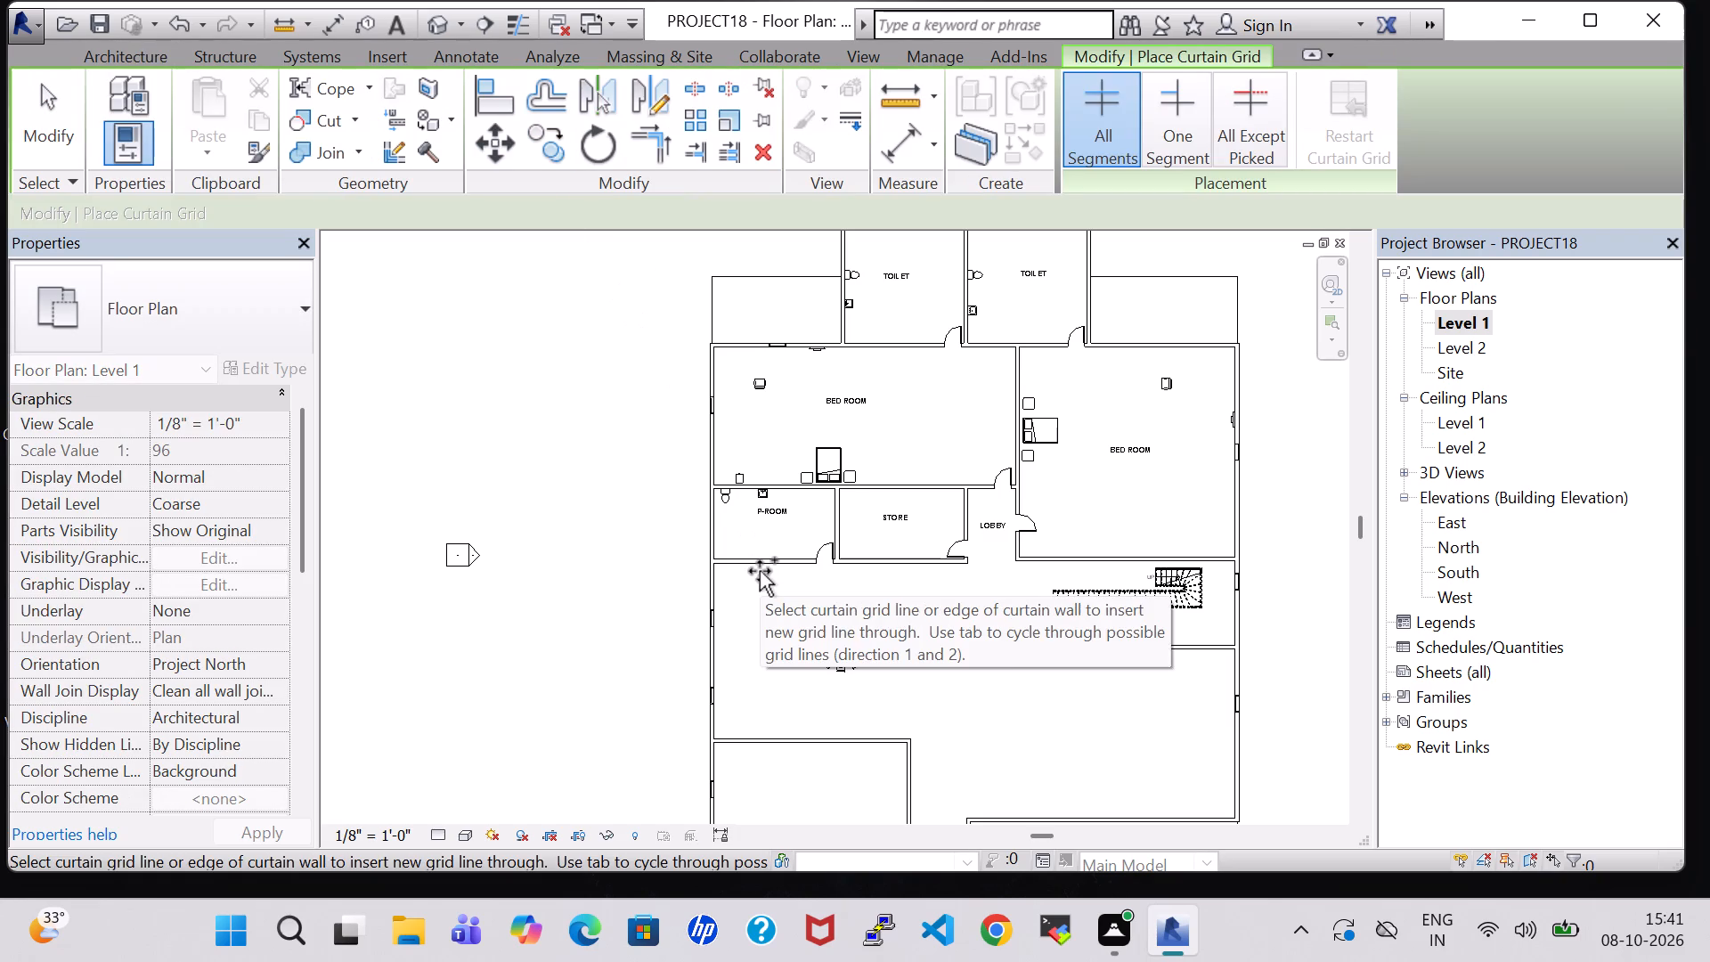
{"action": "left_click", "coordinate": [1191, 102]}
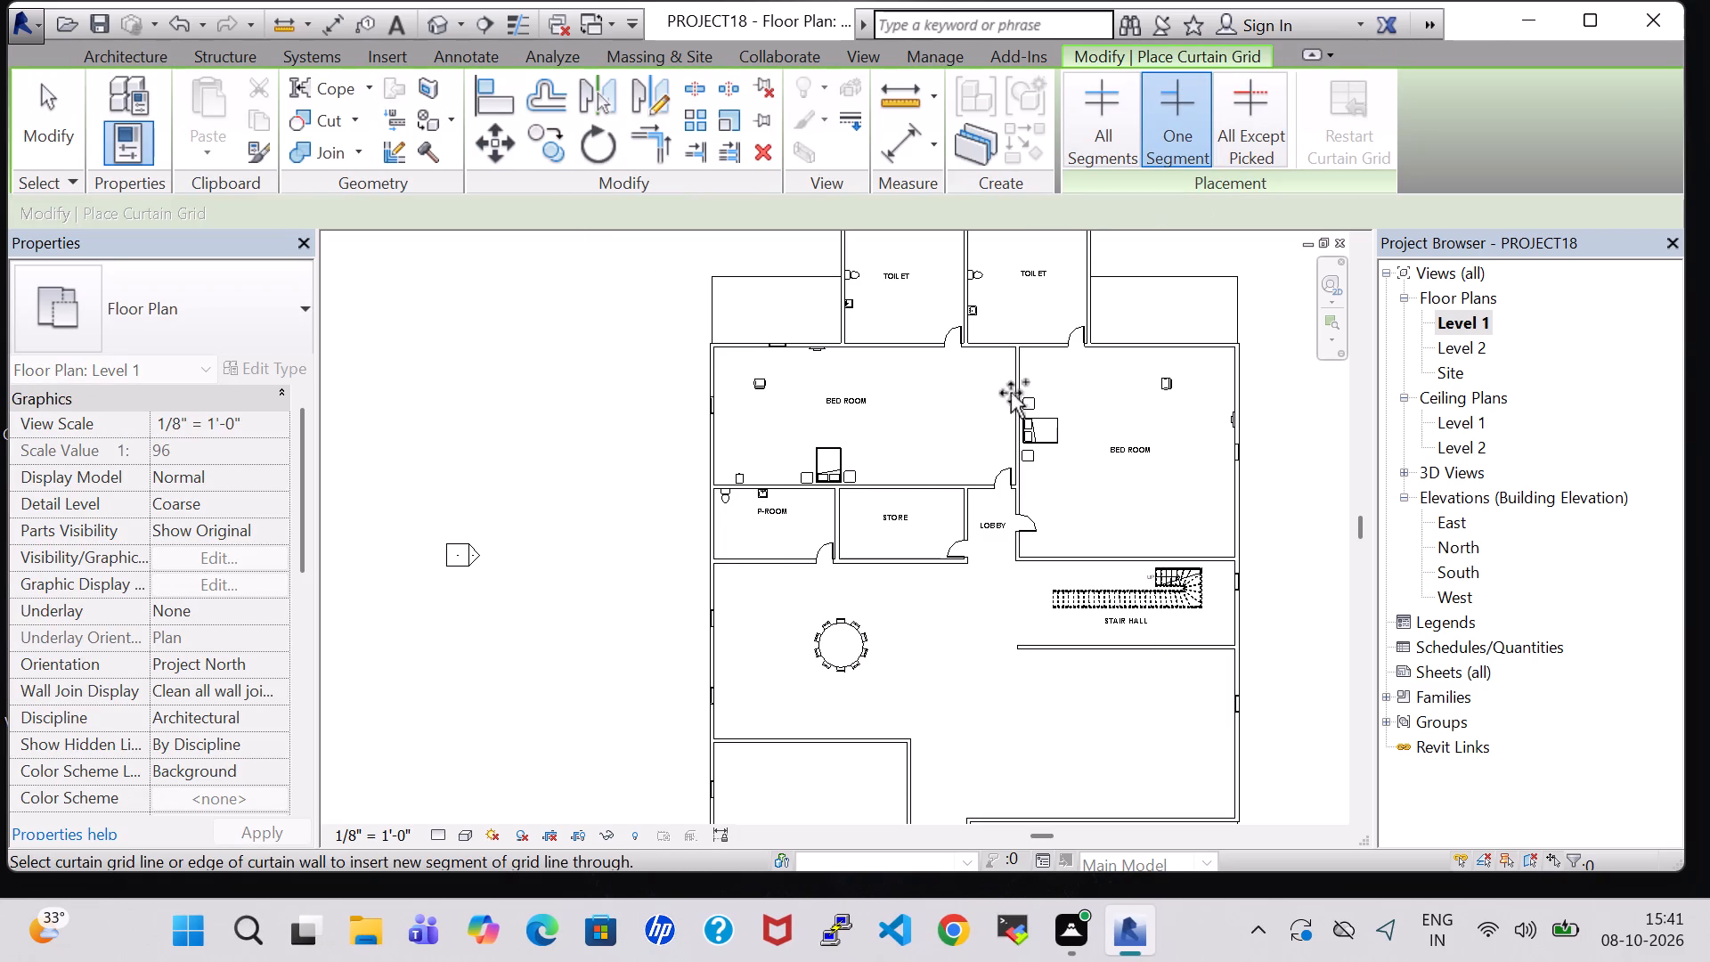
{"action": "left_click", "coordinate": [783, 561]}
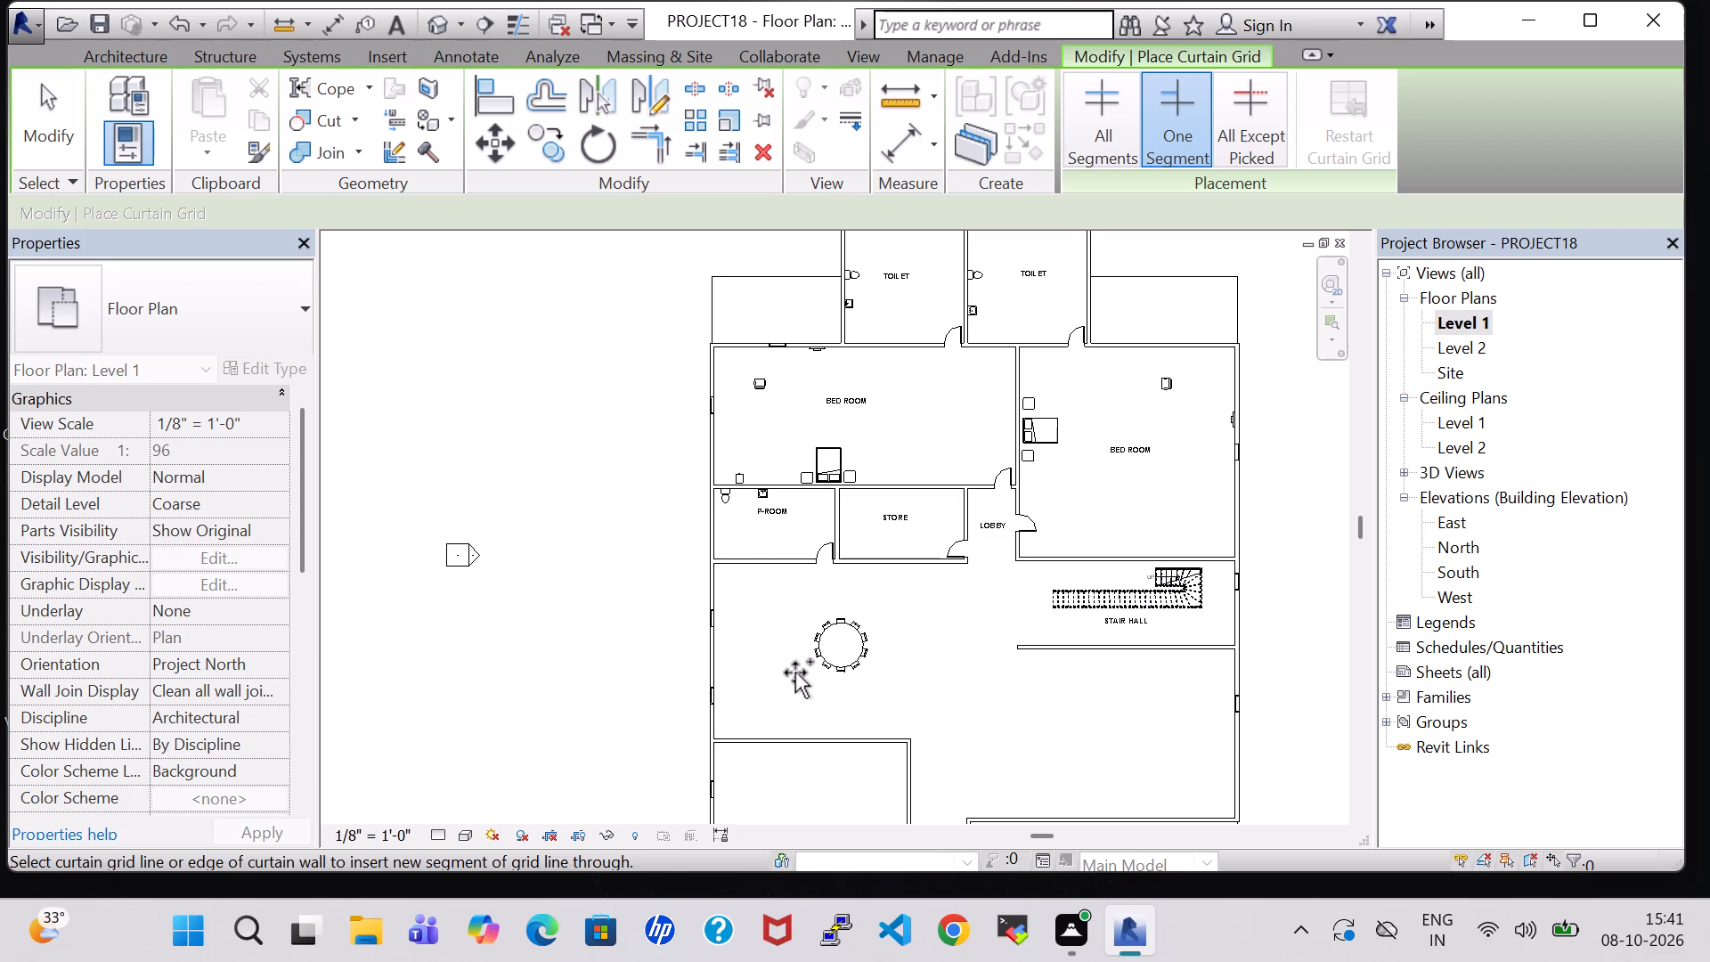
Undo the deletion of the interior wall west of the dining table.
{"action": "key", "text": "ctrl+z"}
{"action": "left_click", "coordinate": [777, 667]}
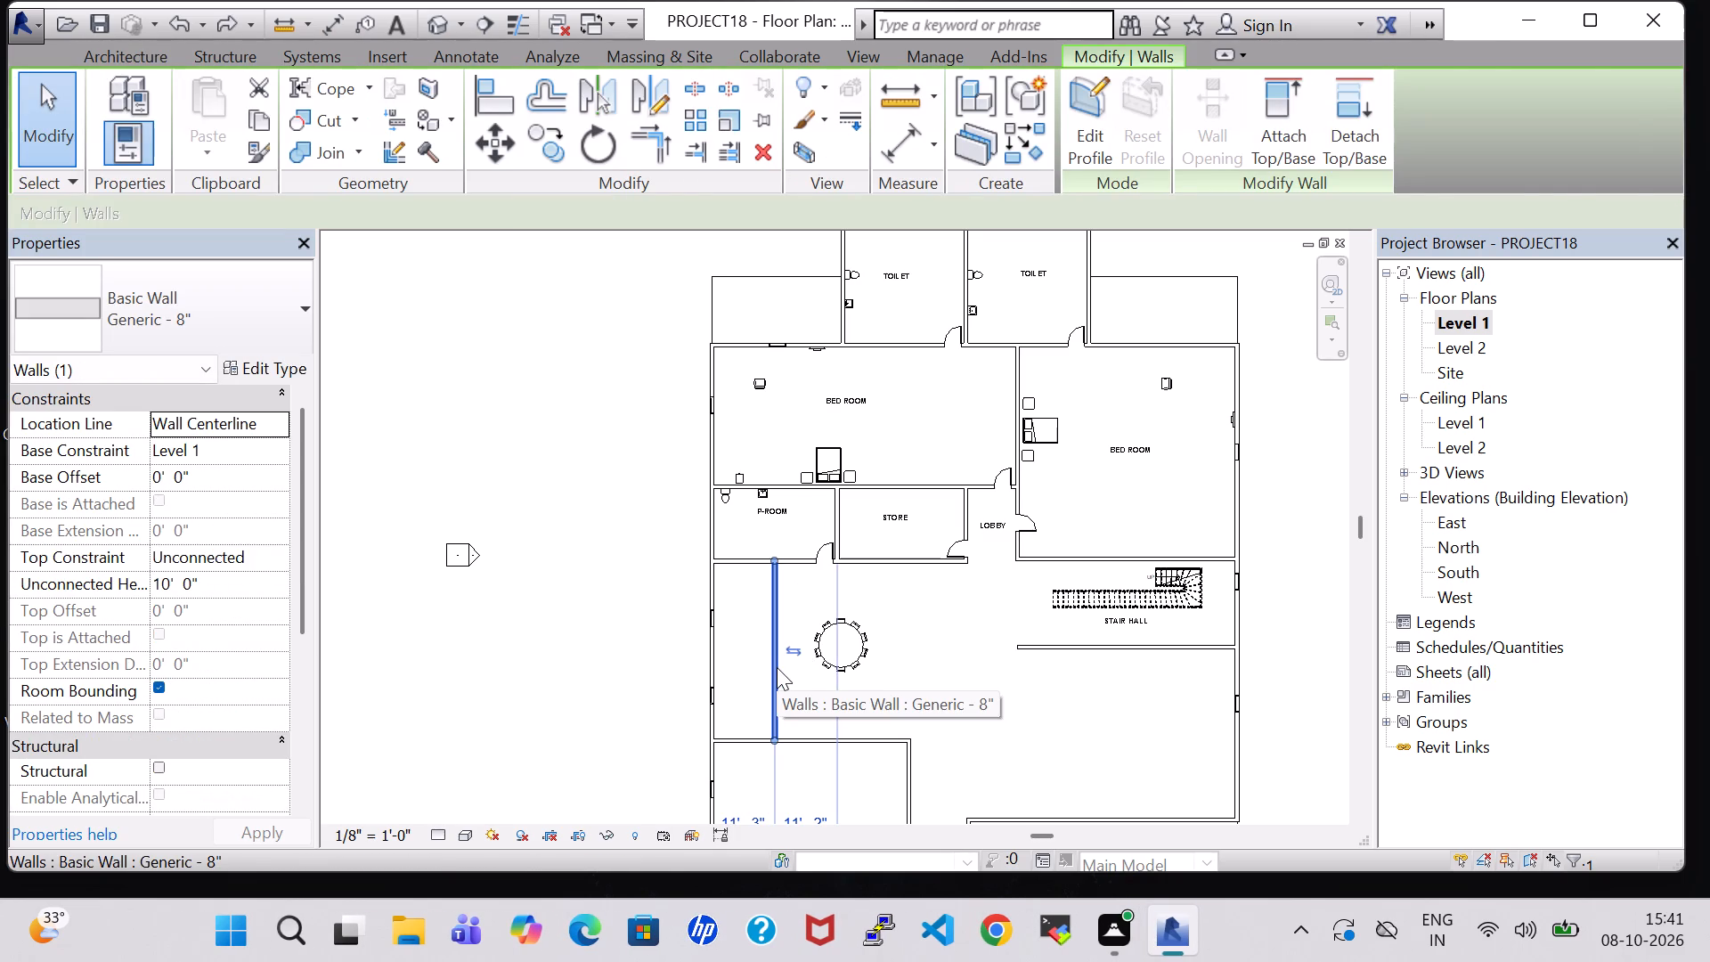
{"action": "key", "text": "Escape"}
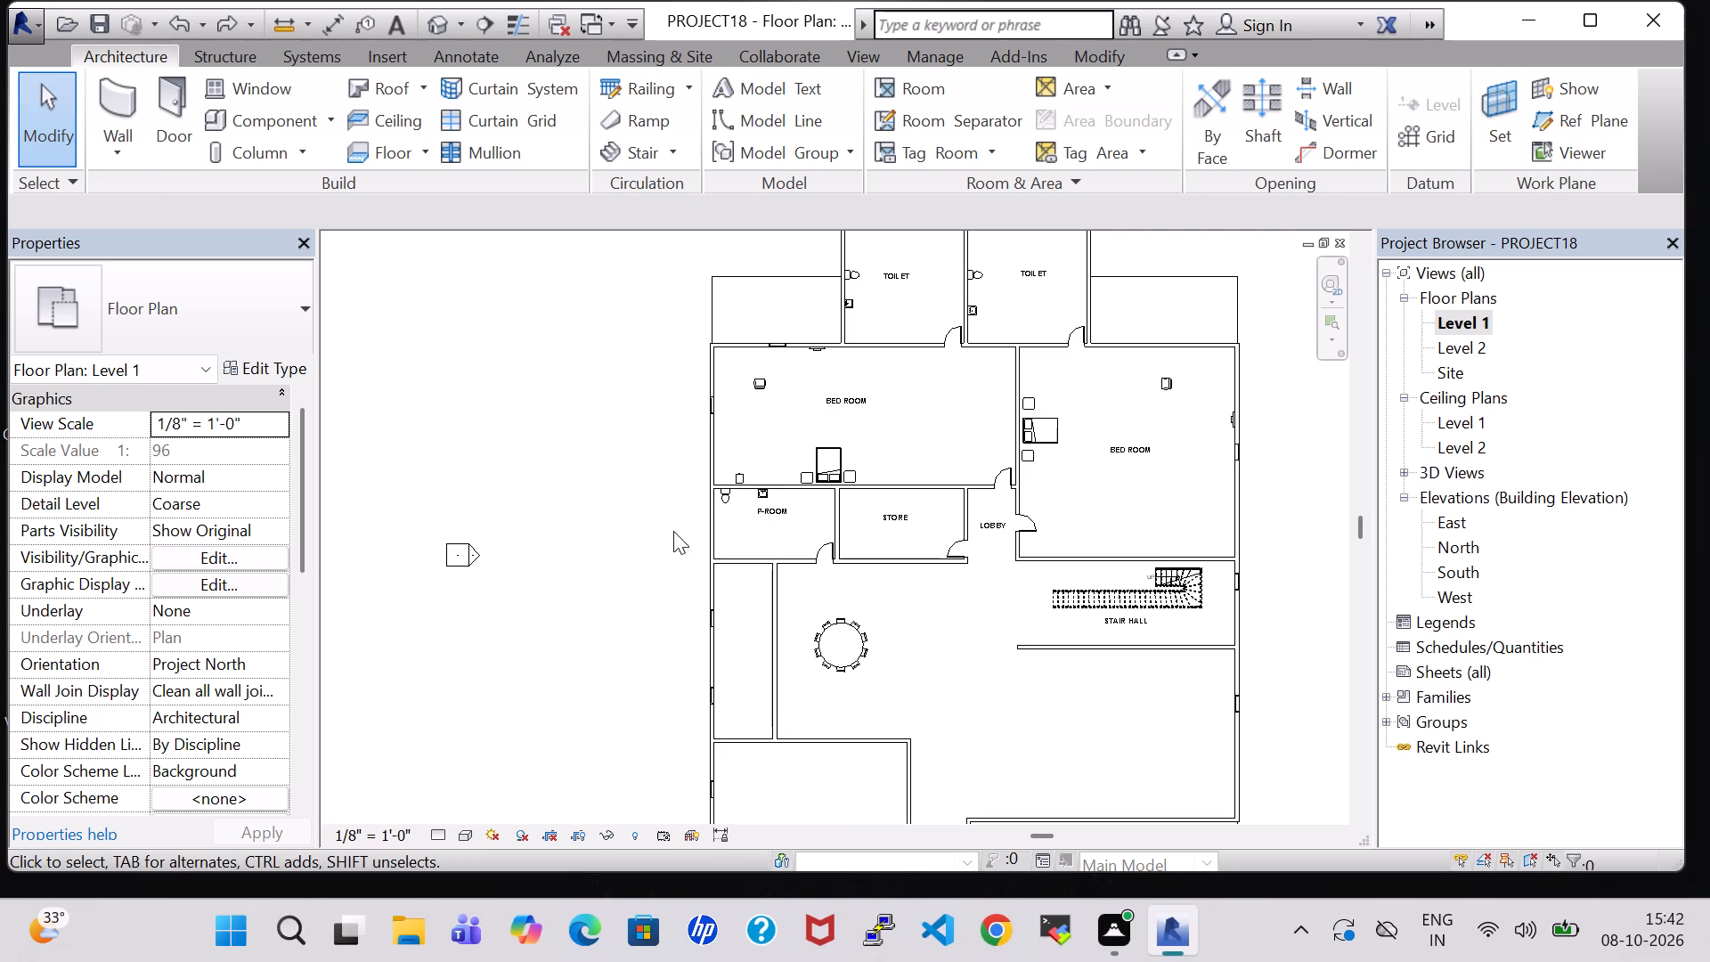
Split the wall west of the dining table at two points beside the table, the southern about 13'-0" from the cross wall, and delete the middle segment.
{"action": "left_click", "coordinate": [175, 86]}
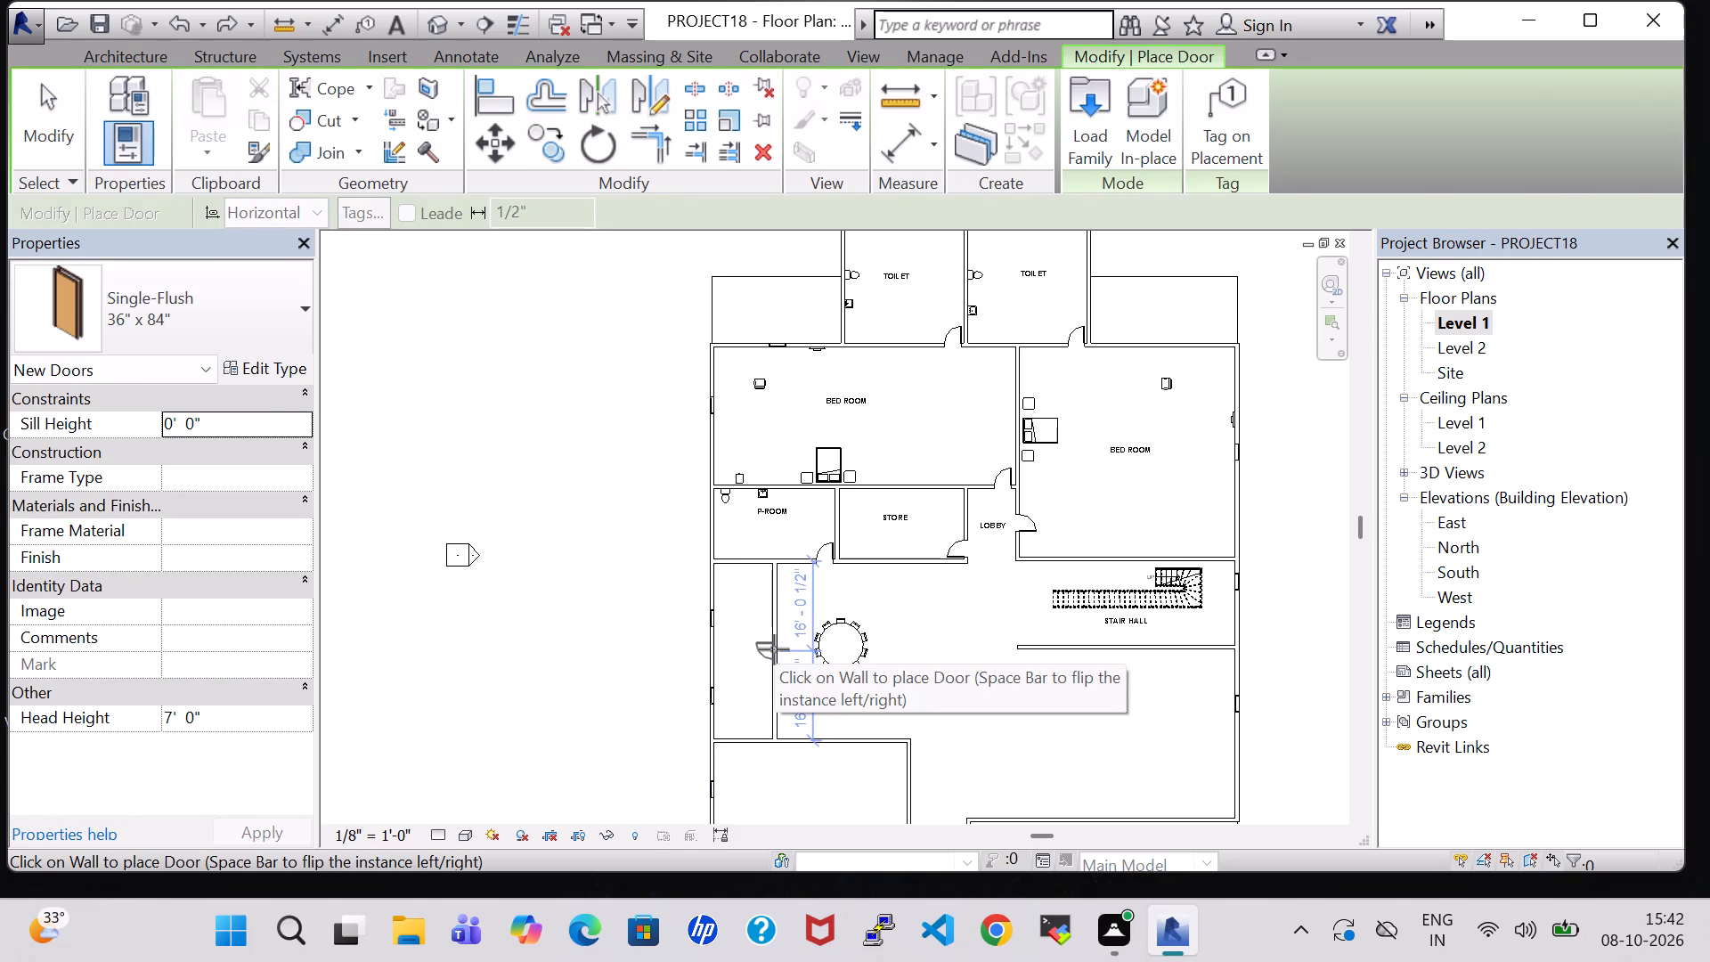
{"action": "key", "text": "Escape"}
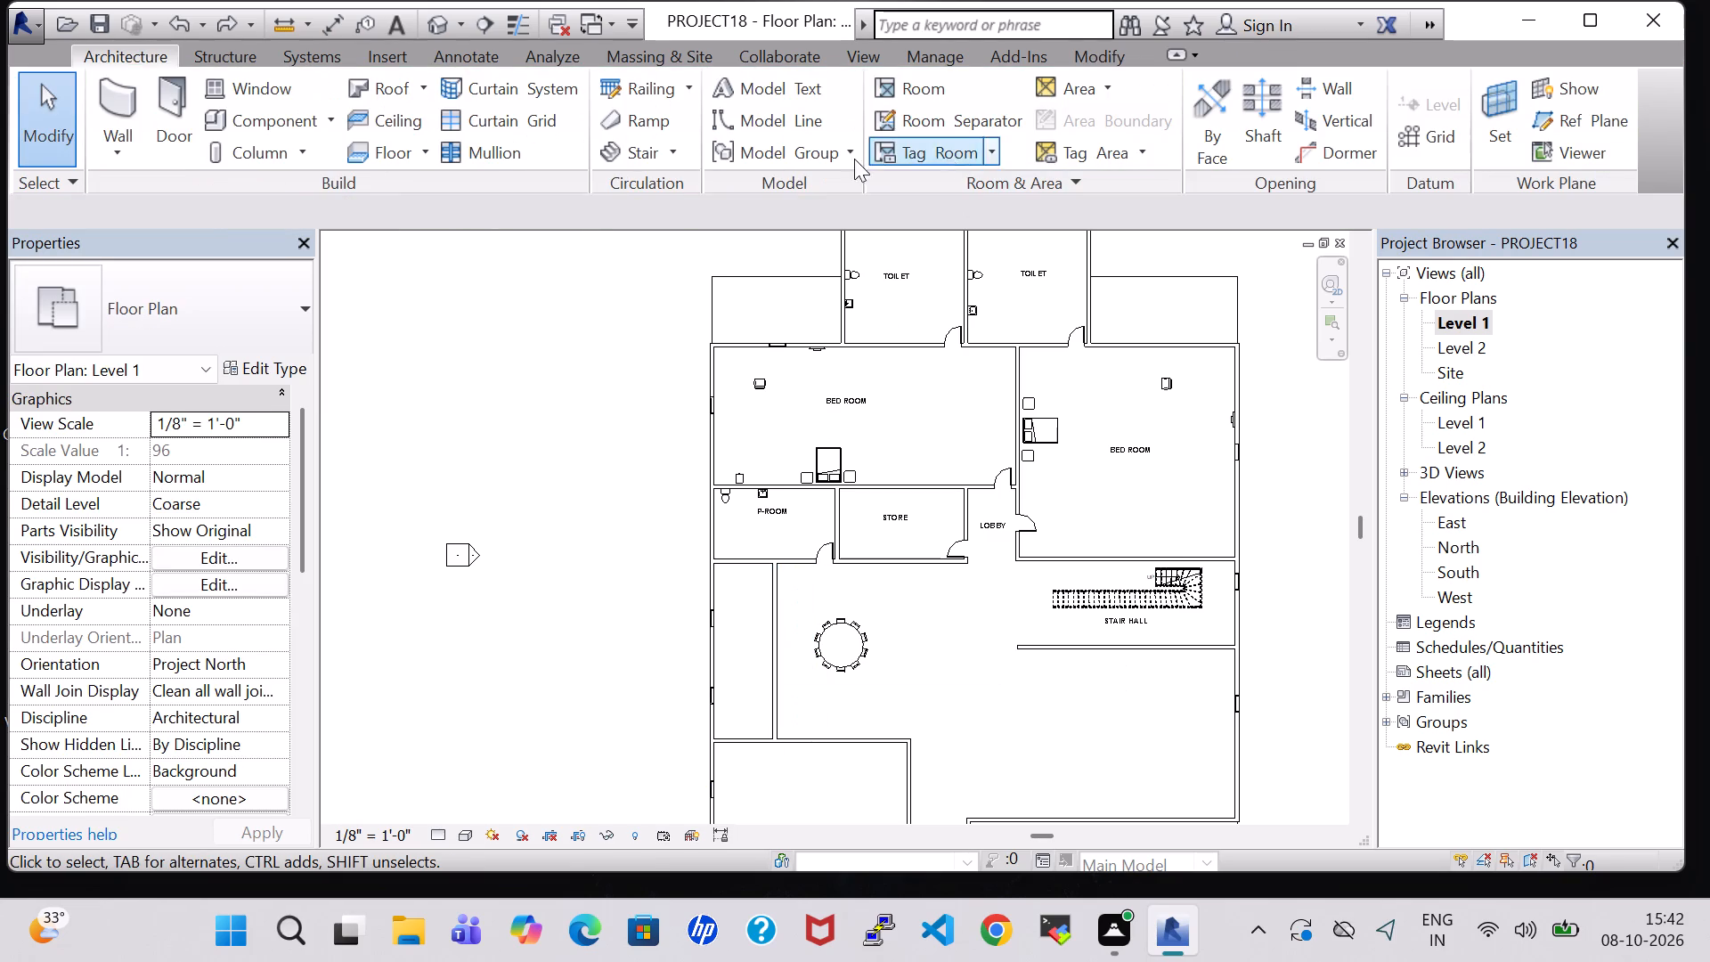
{"action": "left_click", "coordinate": [1096, 50]}
{"action": "left_click", "coordinate": [697, 88]}
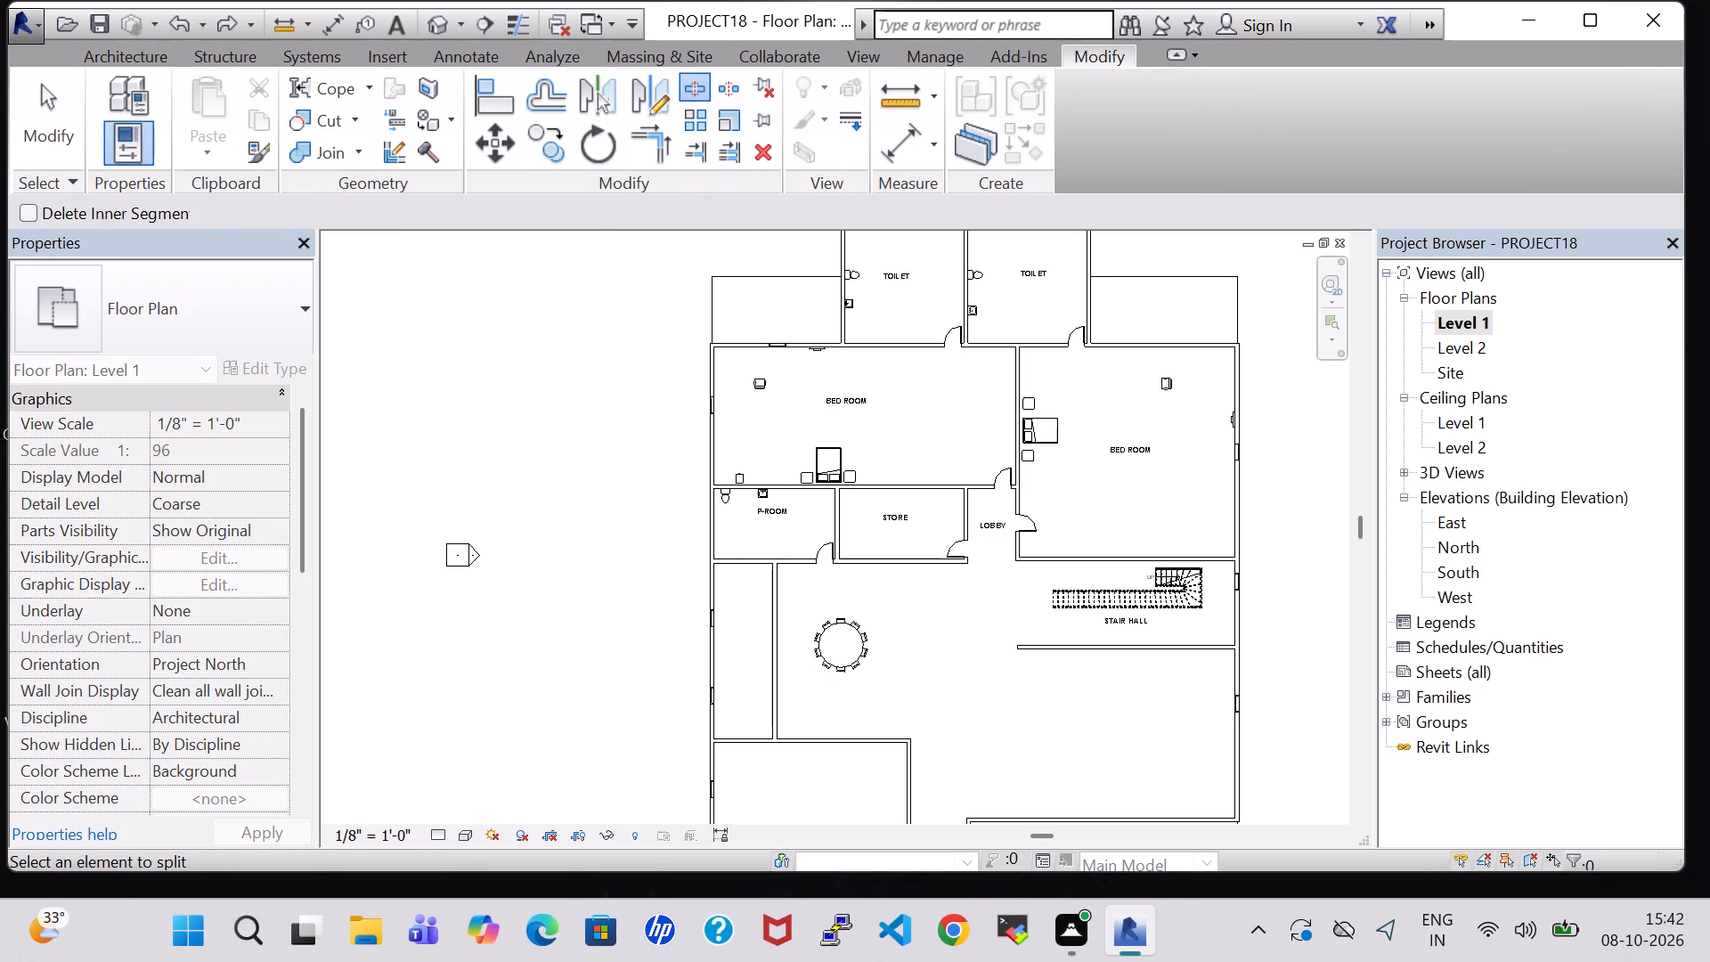
{"action": "left_click", "coordinate": [780, 634]}
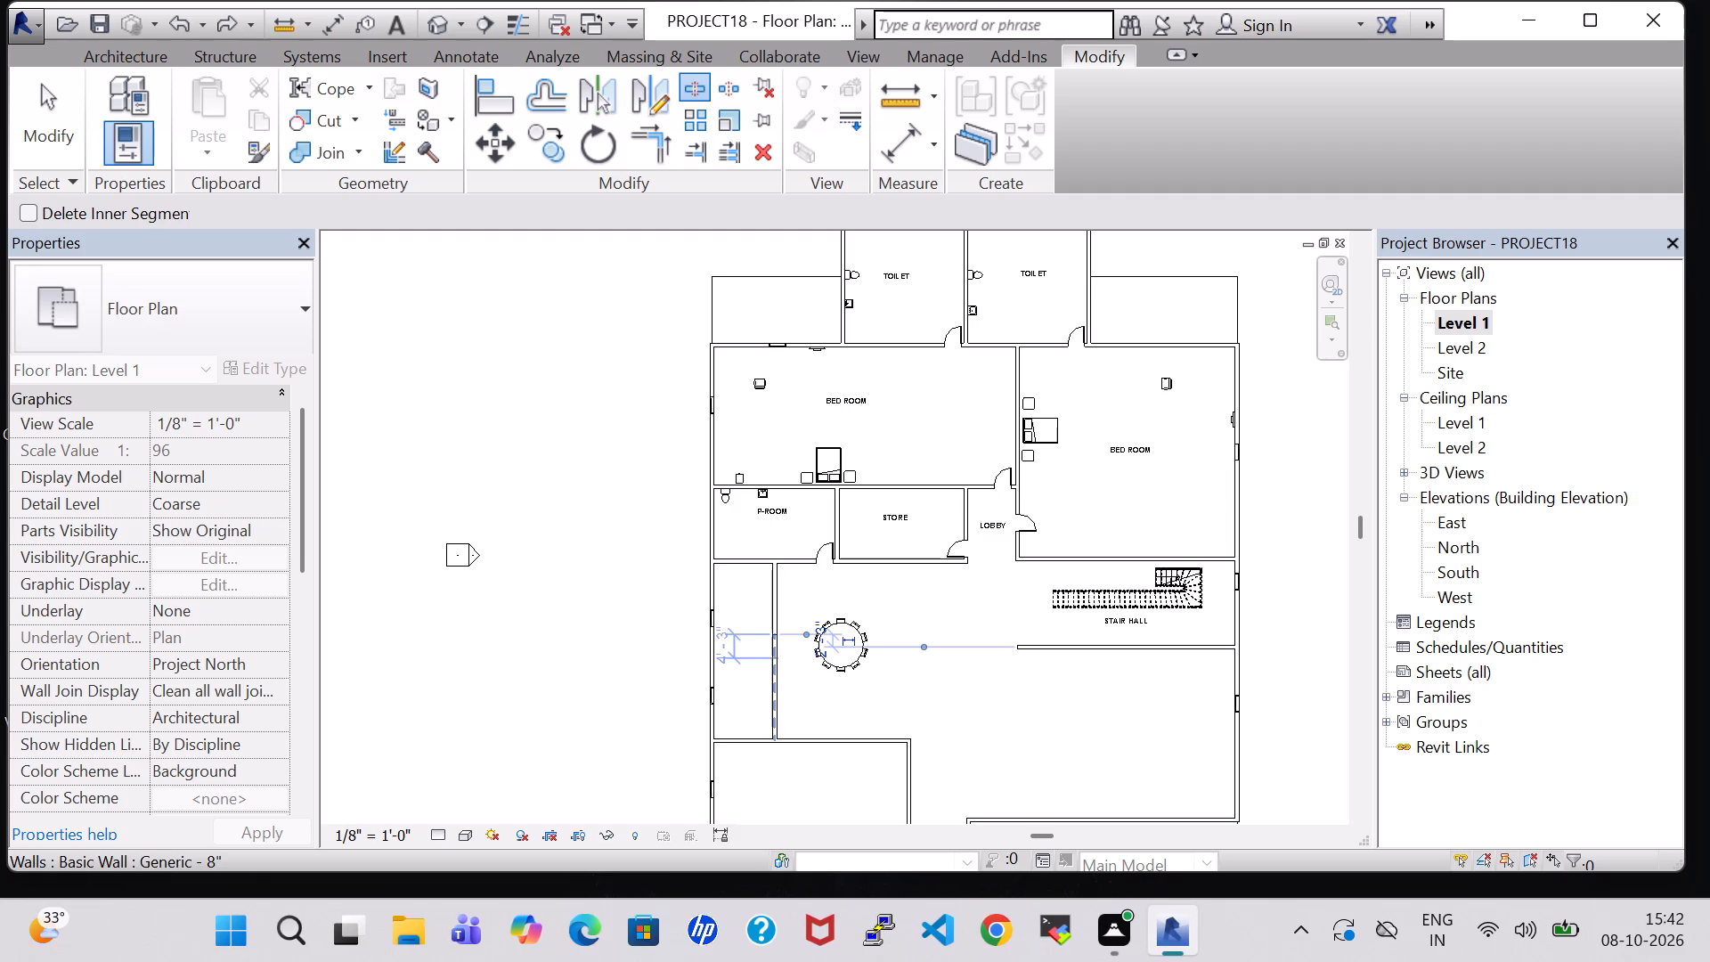
{"action": "left_click", "coordinate": [778, 668]}
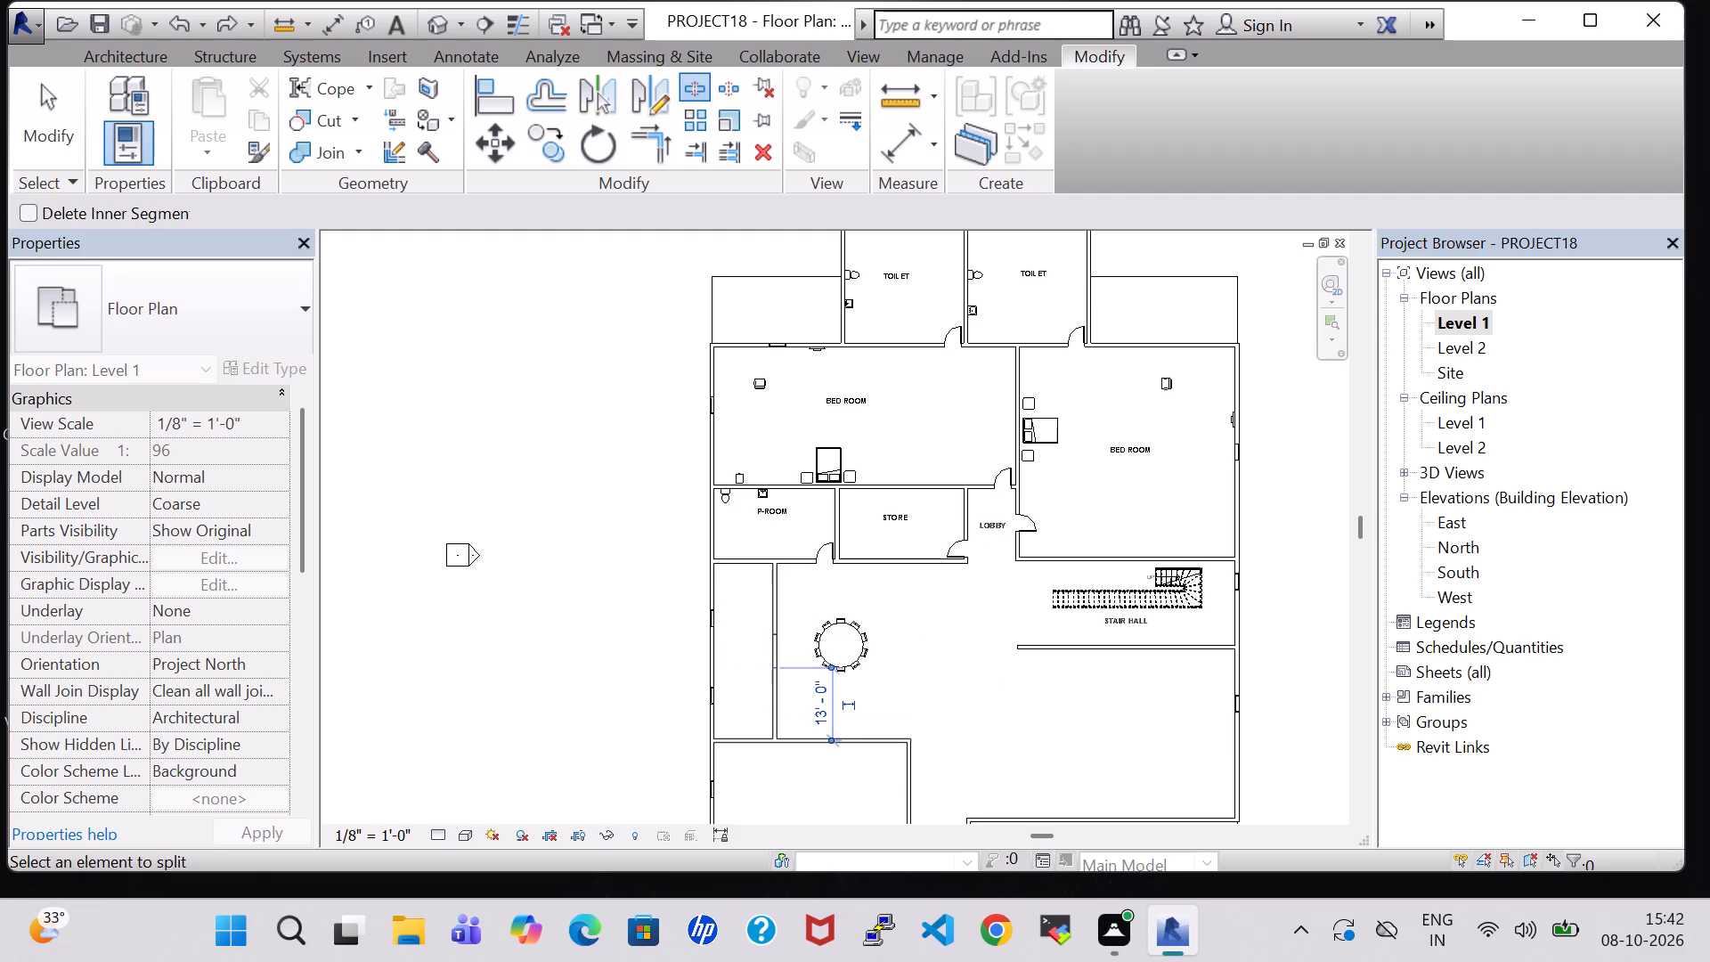
{"action": "key", "text": "Escape"}
{"action": "key", "text": "Escape"}
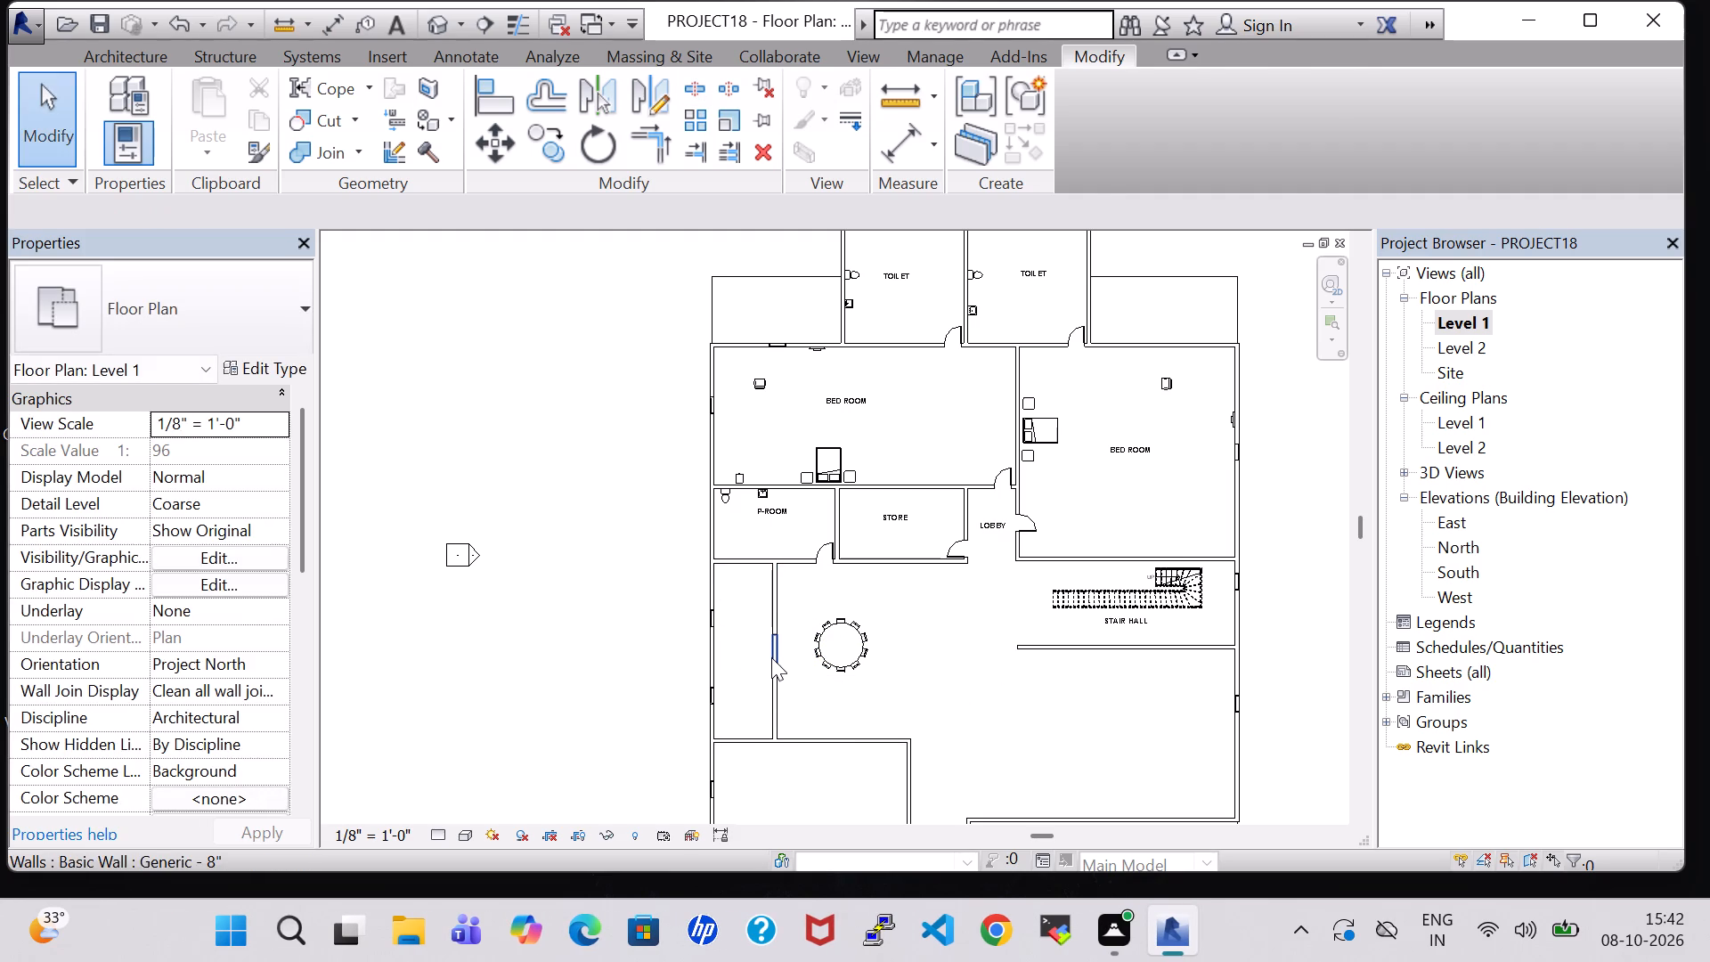
{"action": "left_click", "coordinate": [771, 657]}
{"action": "key", "text": "Delete"}
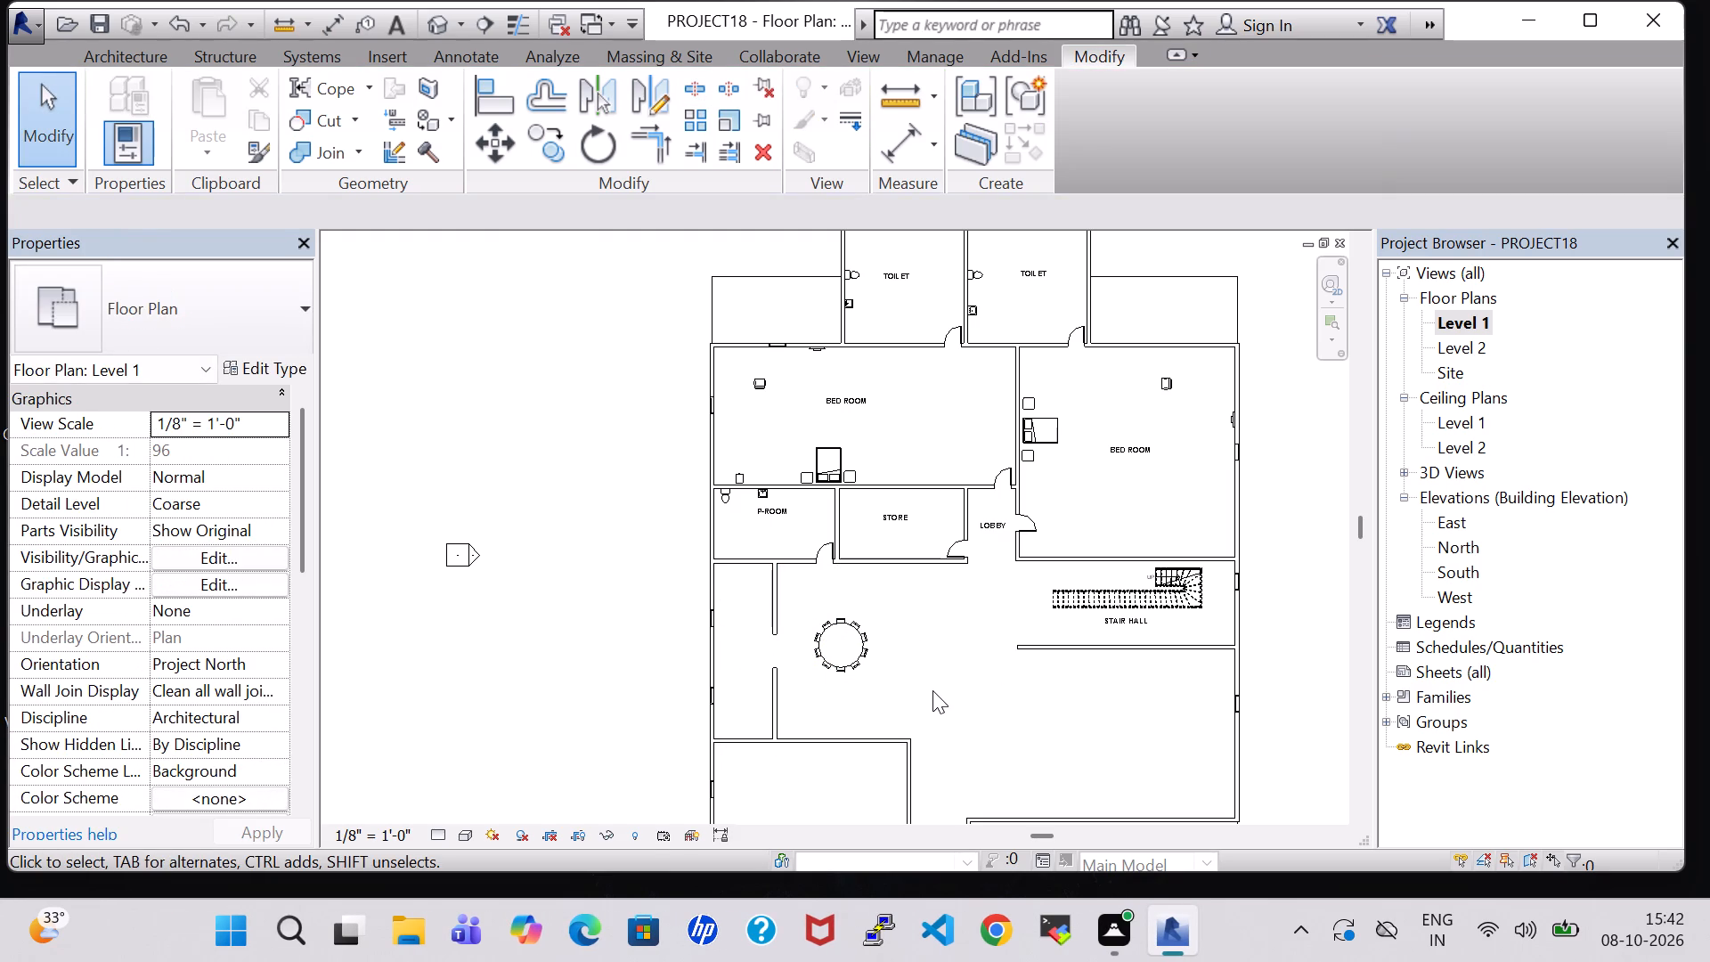
{"action": "left_click", "coordinate": [932, 690]}
Place a tagged room in the large hall just east of the round dining table.
{"action": "left_click", "coordinate": [130, 47]}
{"action": "left_click", "coordinate": [996, 88]}
{"action": "left_click", "coordinate": [930, 92]}
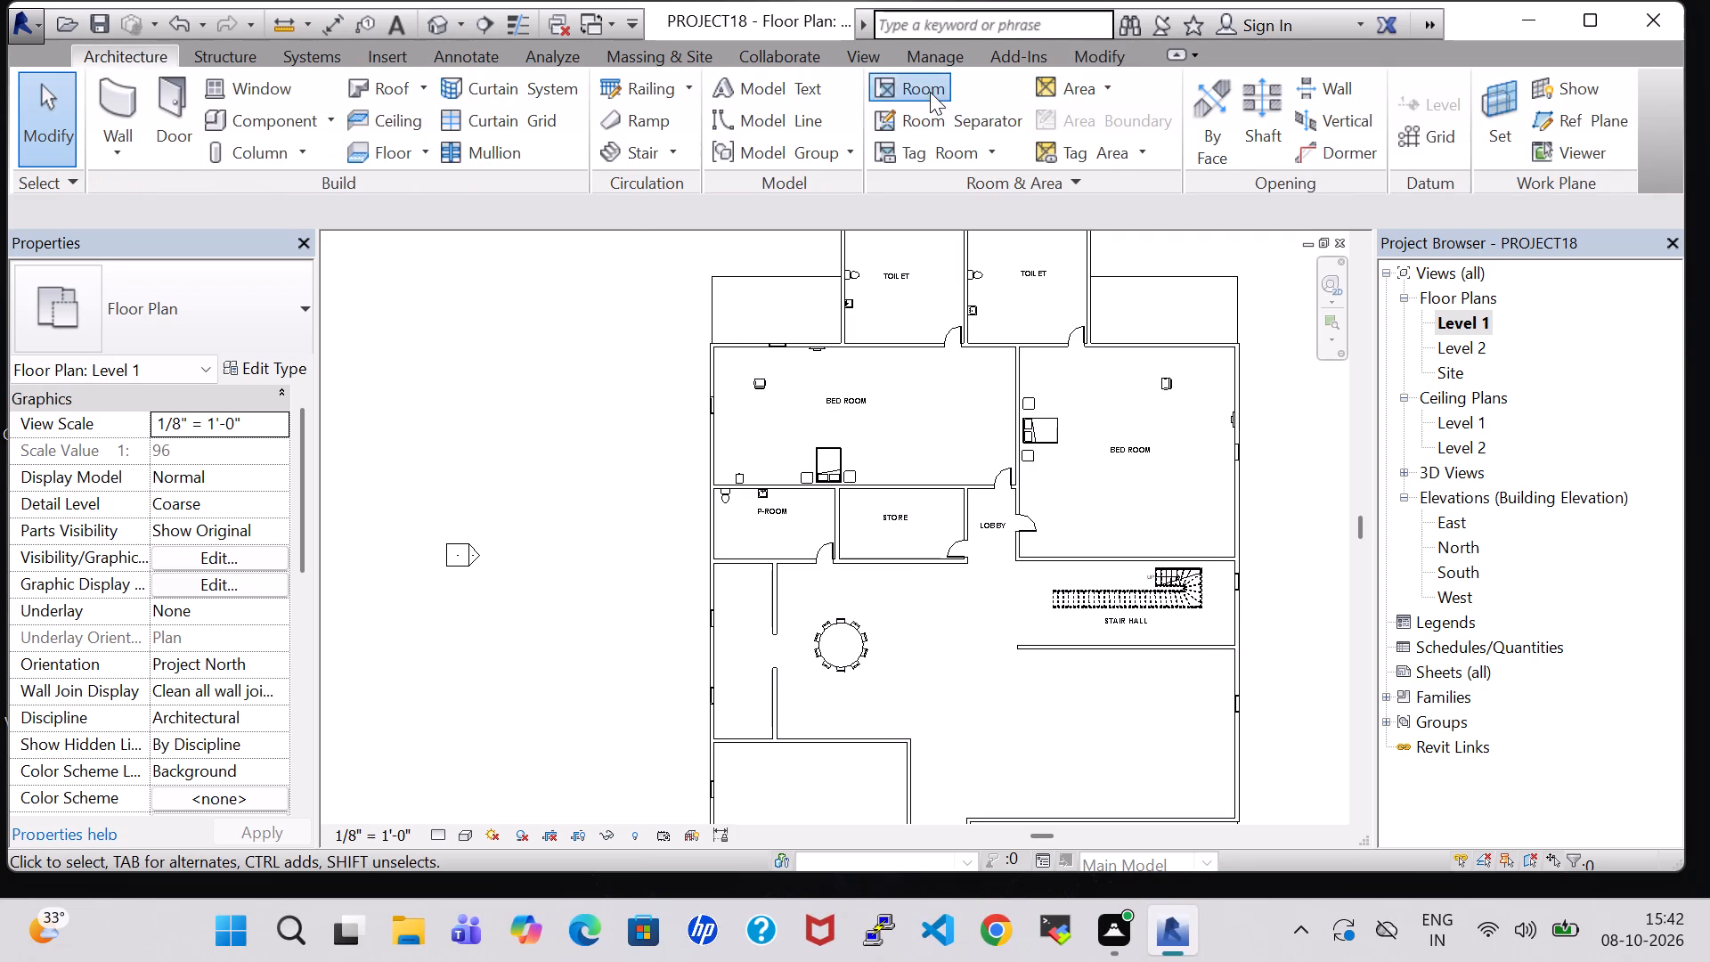
{"action": "left_click", "coordinate": [891, 647]}
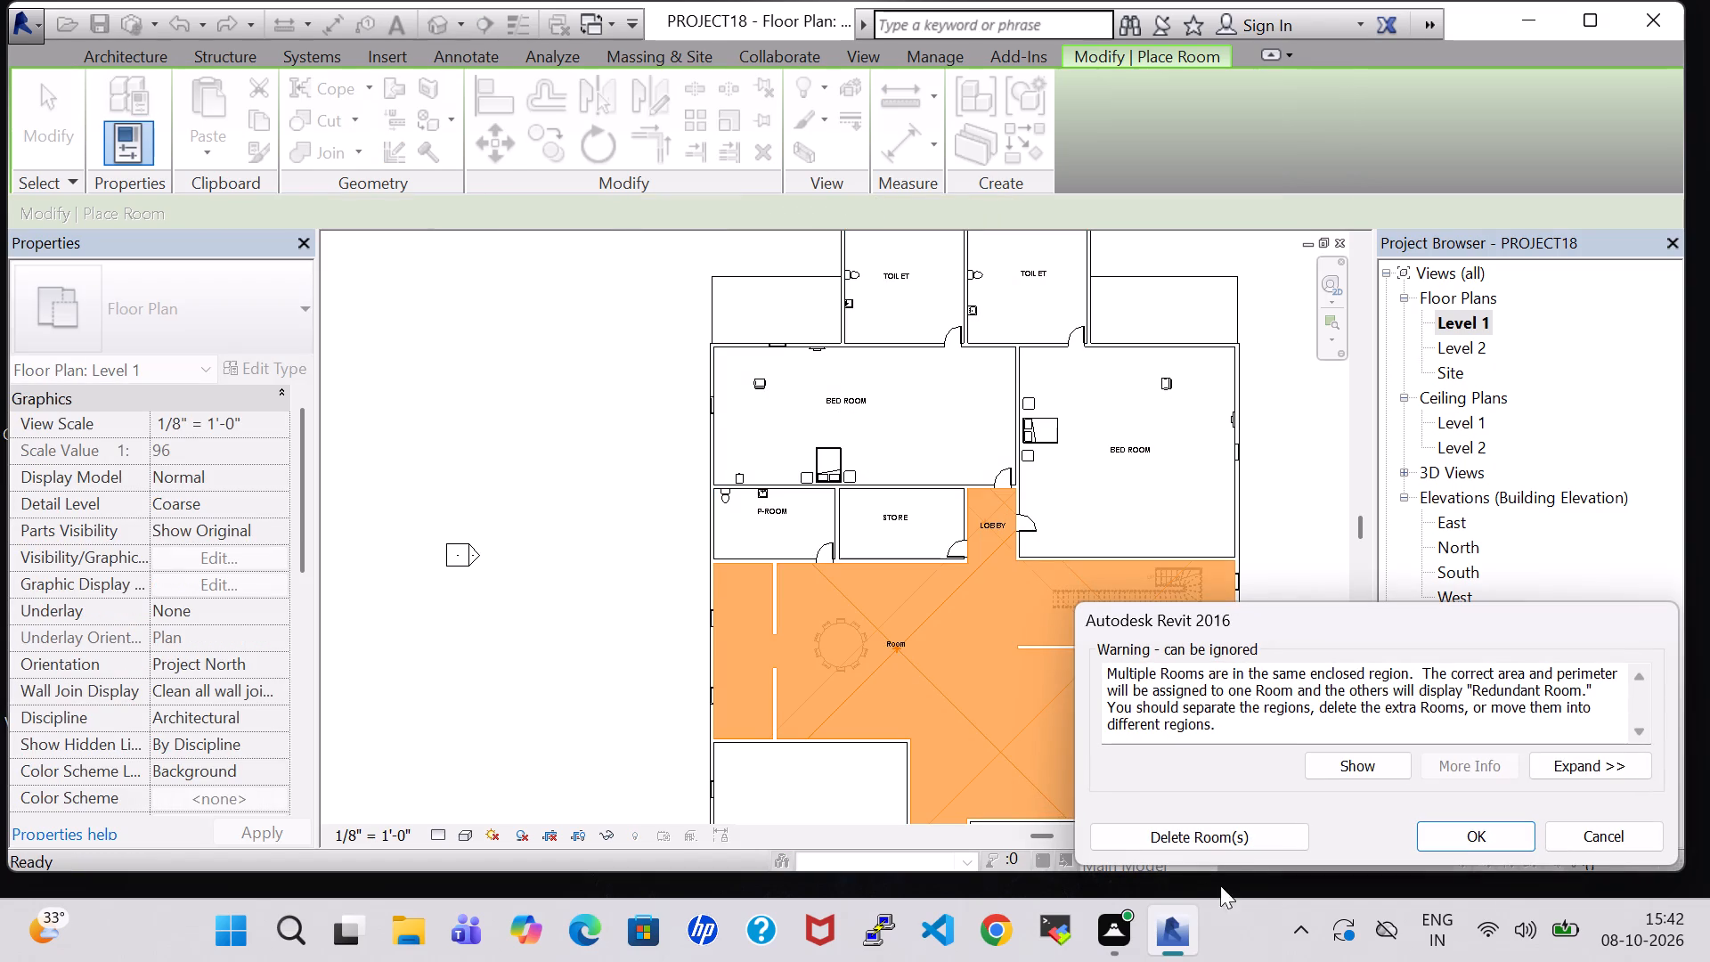
{"action": "left_click", "coordinate": [1478, 845]}
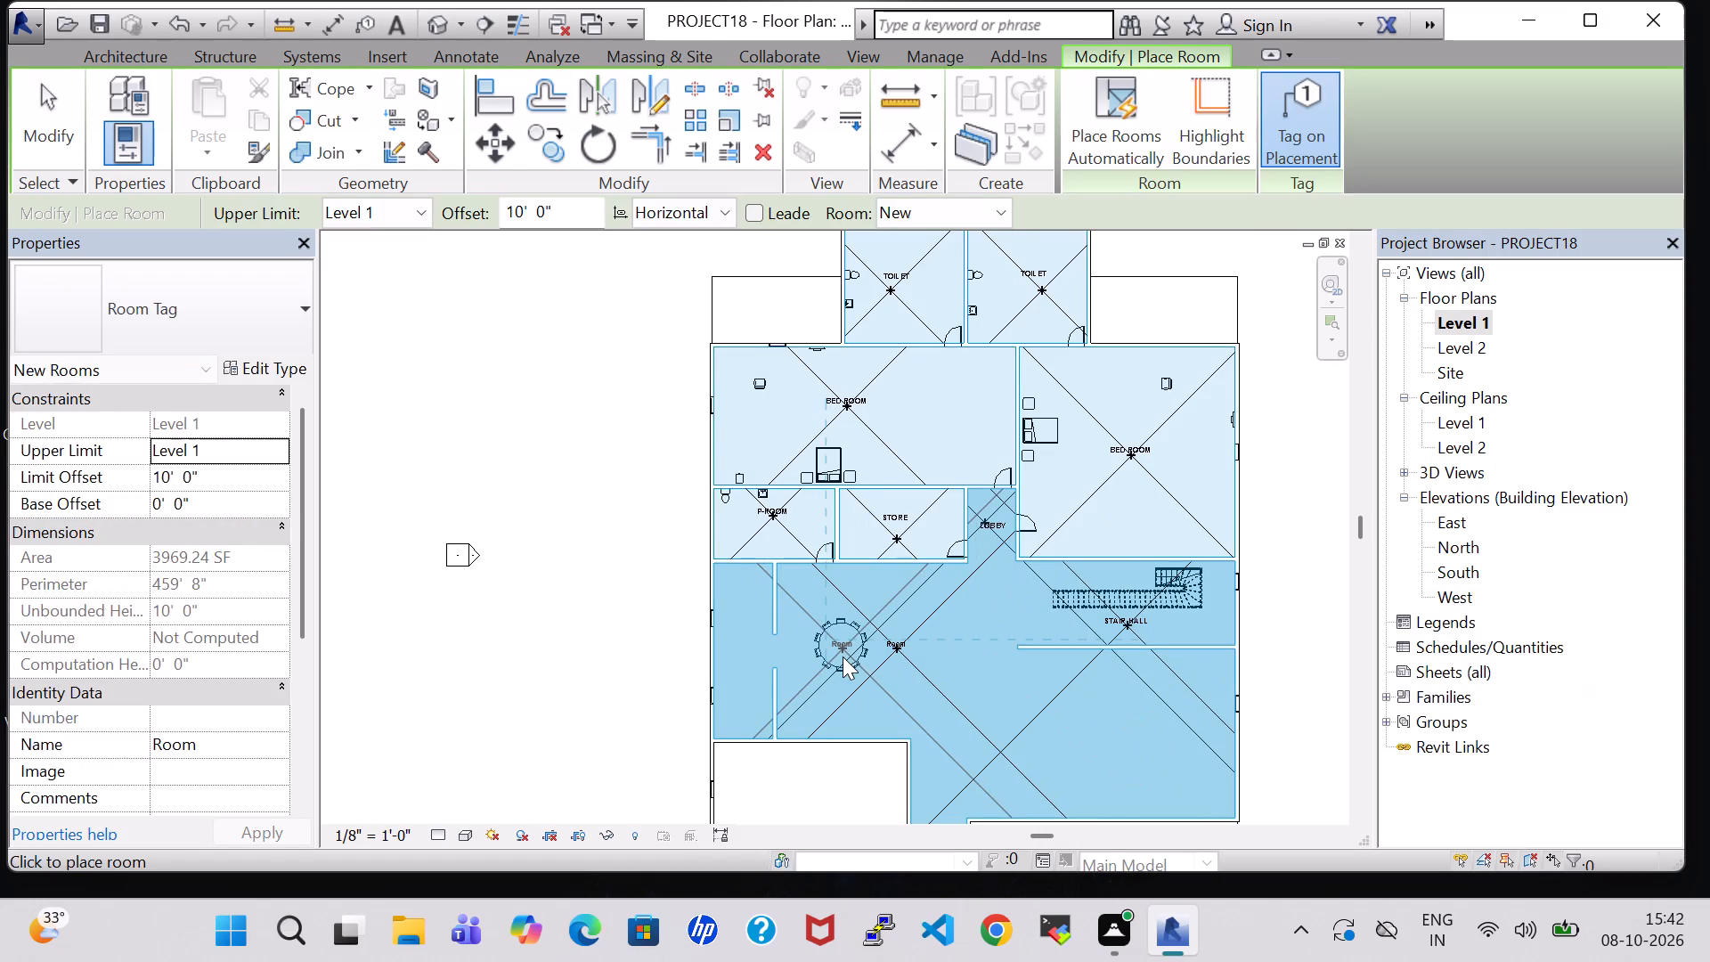
{"action": "key", "text": "Escape"}
Rename the room tag just east of the round dining table as DINING HALL.
{"action": "double_click", "coordinate": [900, 640]}
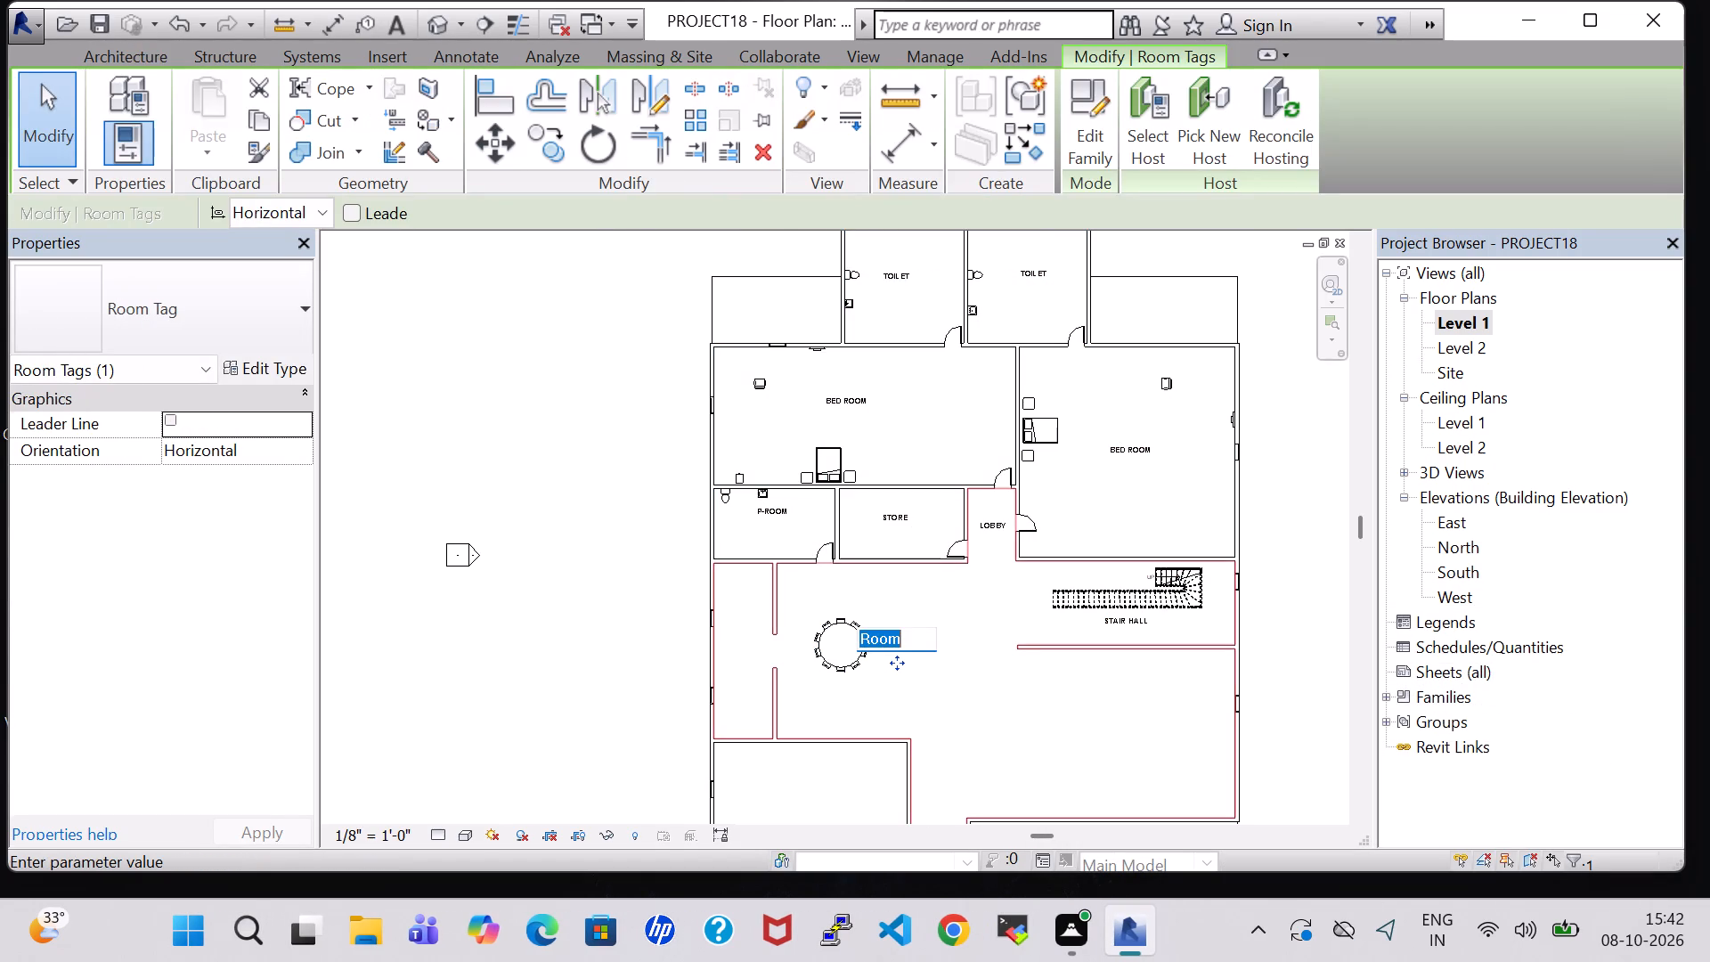
{"action": "key", "text": "BackSpace"}
{"action": "type", "text": "DII"}
{"action": "key", "text": "BackSpace"}
{"action": "type", "text": "NINING"}
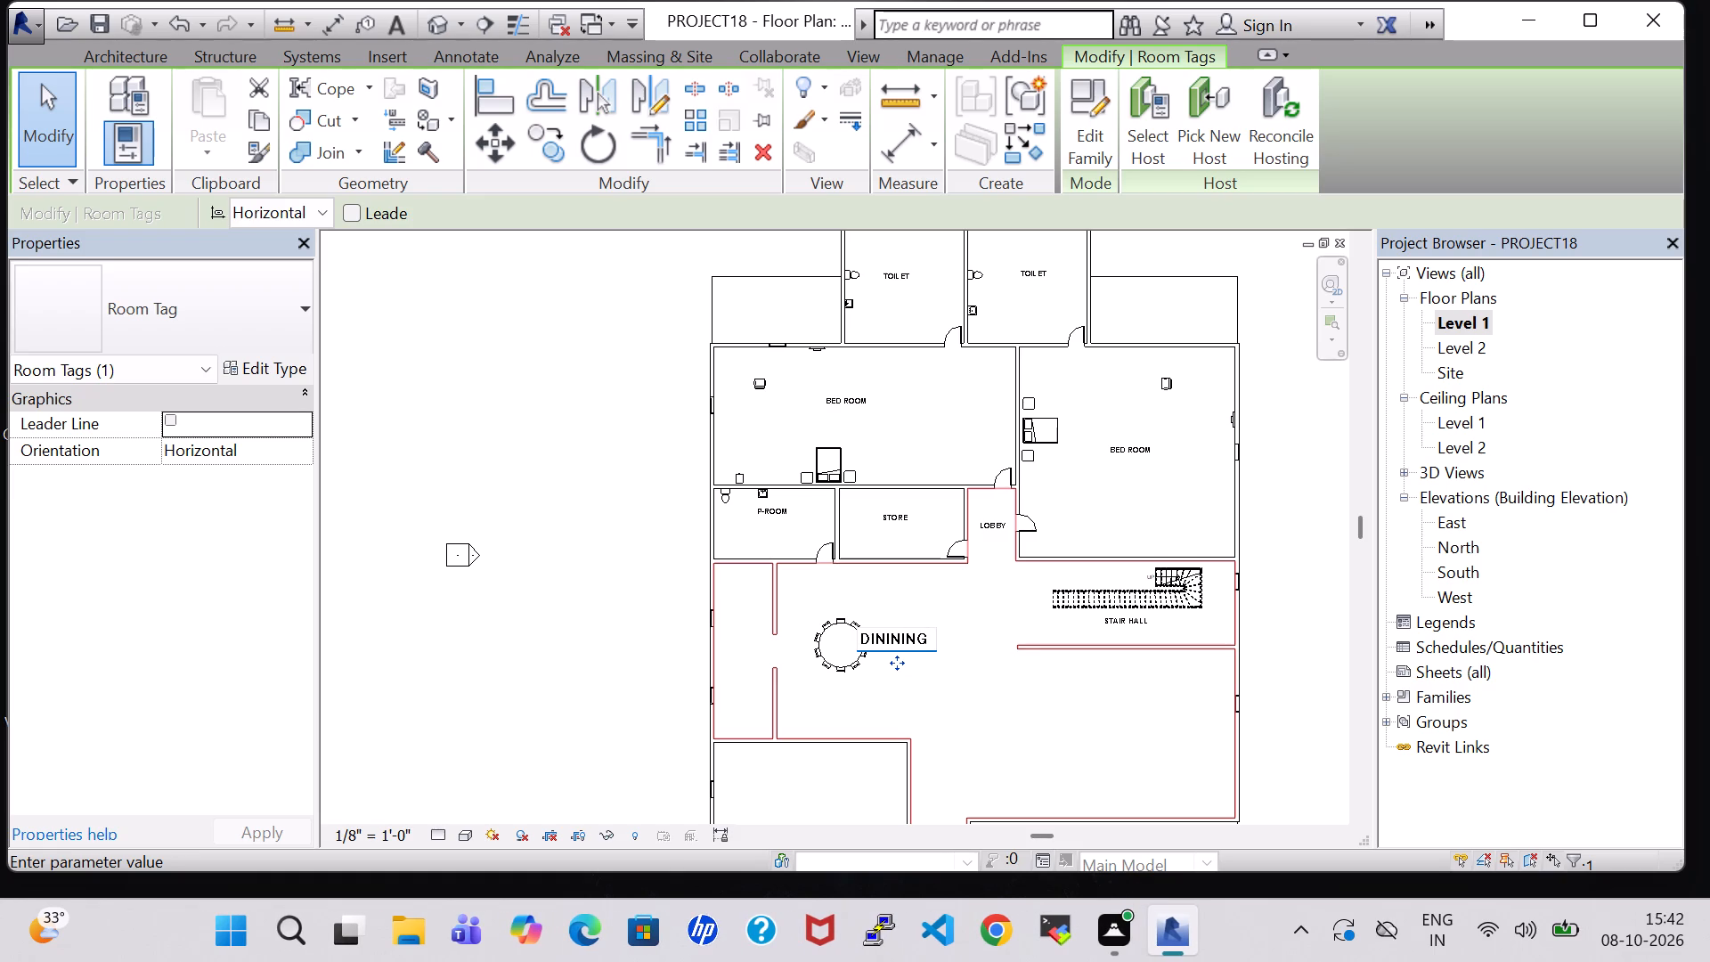
{"action": "key", "text": "BackSpace"}
{"action": "key", "text": "BackSpace"}
{"action": "key", "text": "BackSpace"}
{"action": "key", "text": "BackSpace"}
{"action": "type", "text": "NG"}
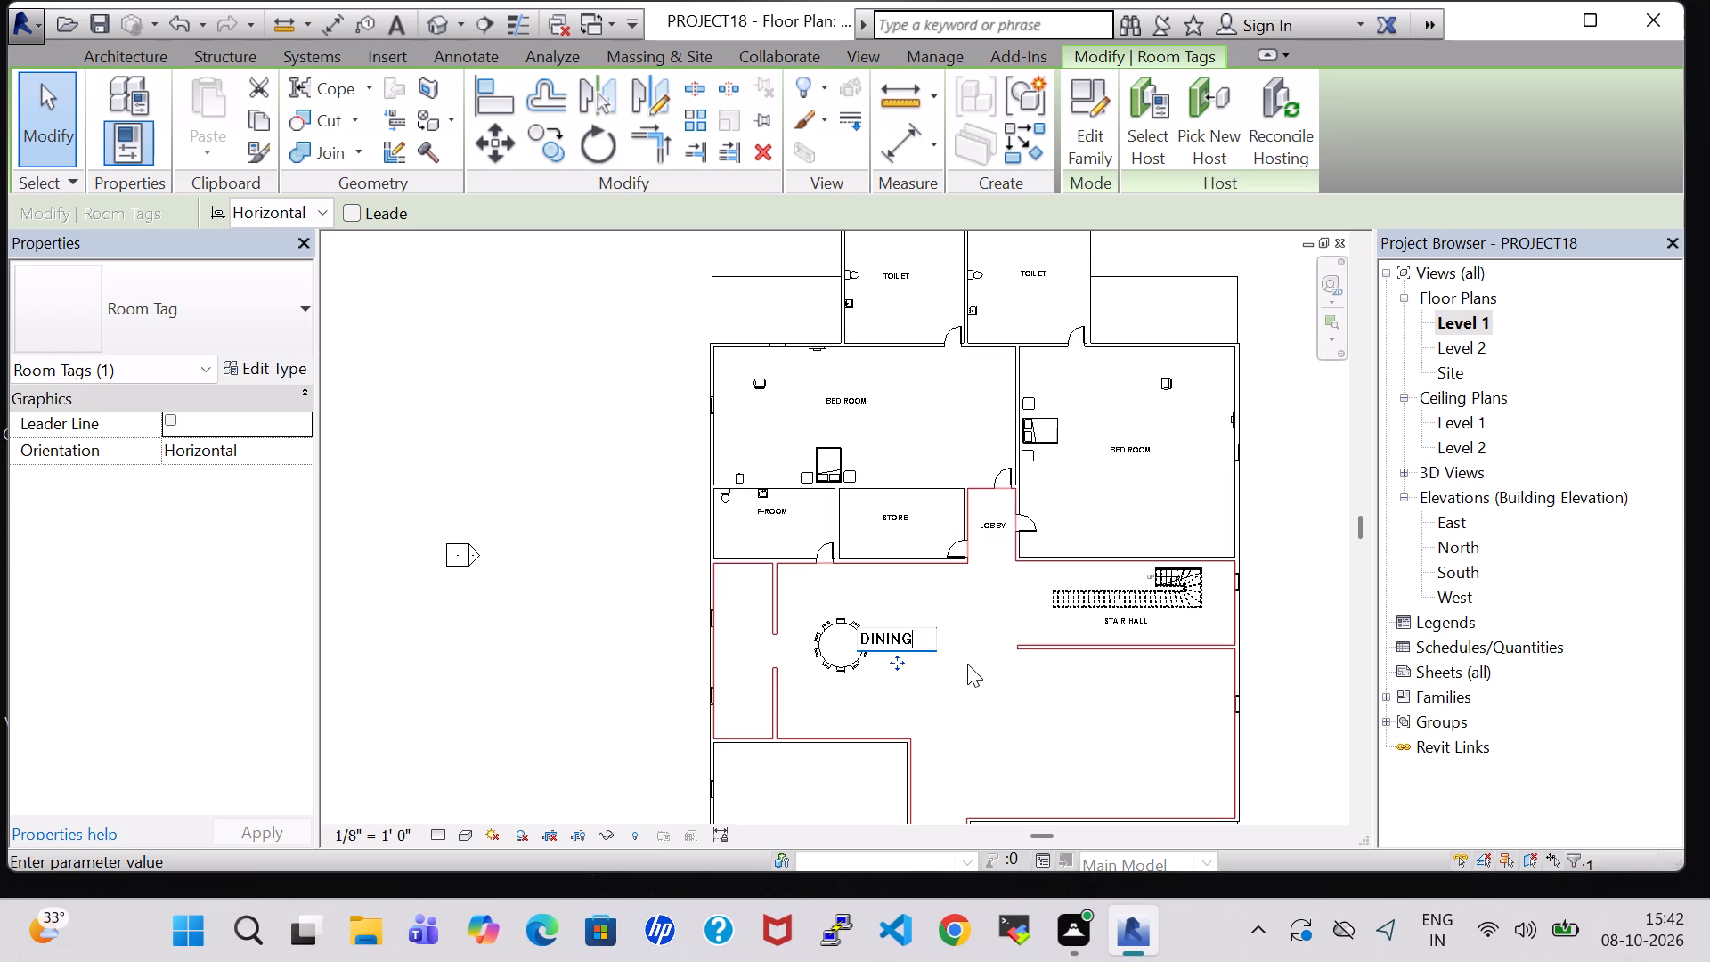
{"action": "key", "text": "space"}
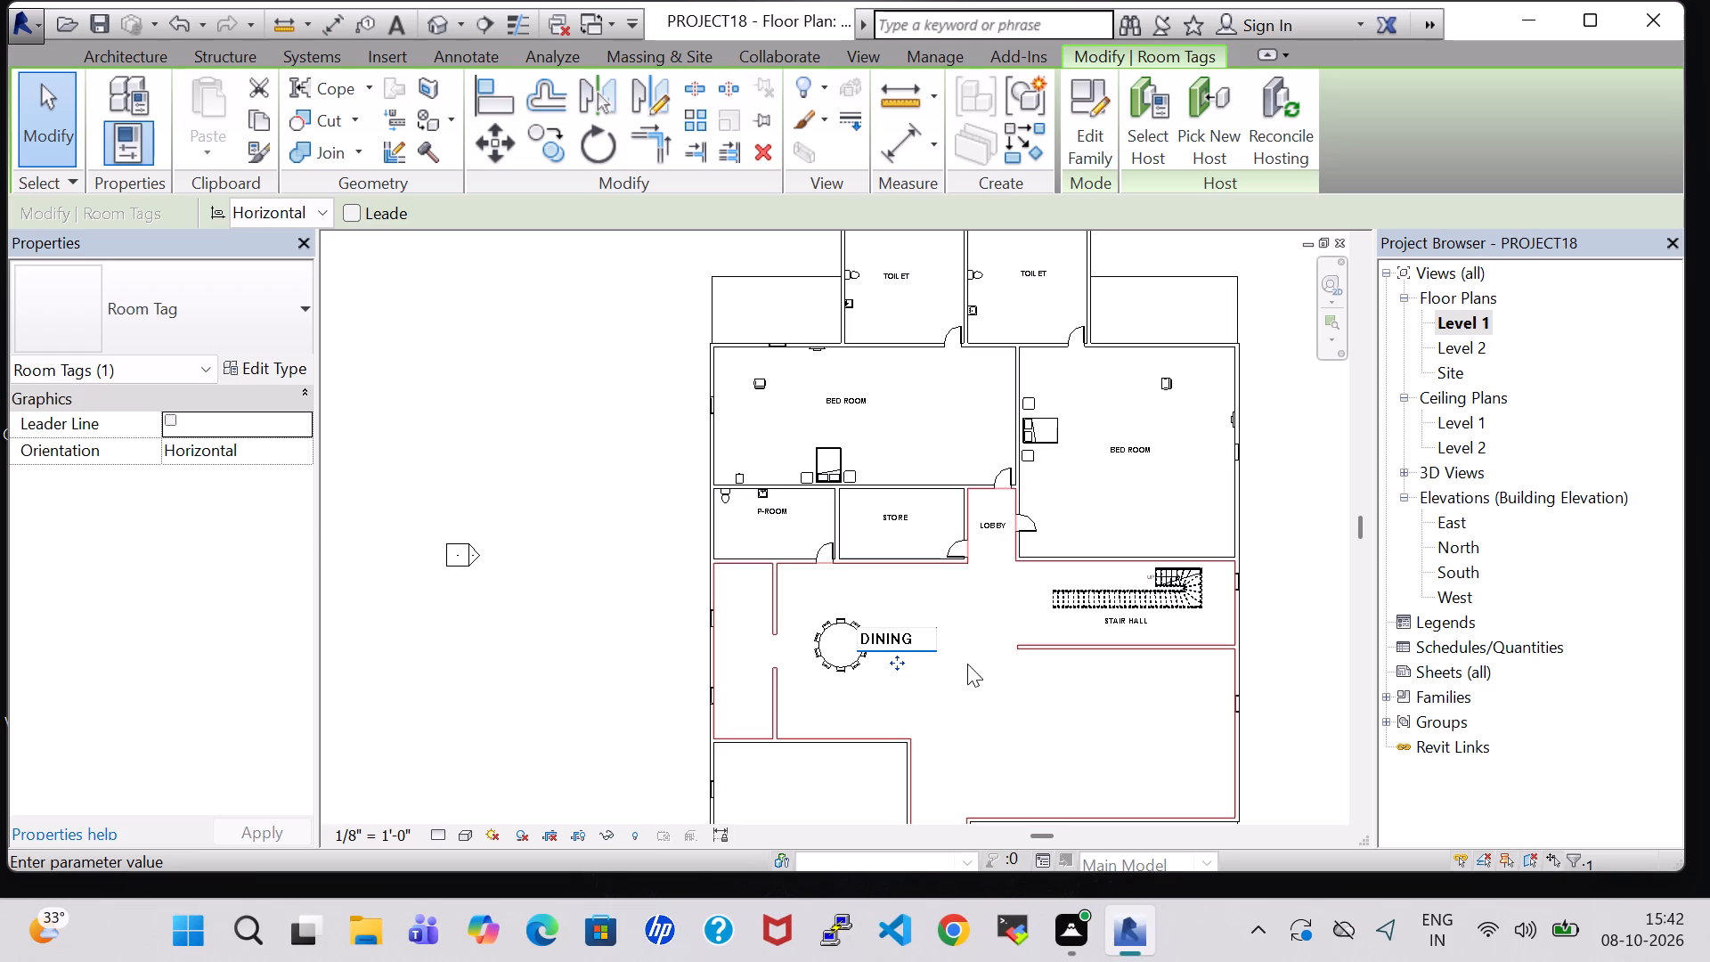
{"action": "type", "text": "HALL"}
{"action": "key", "text": "Return"}
{"action": "scroll", "coordinate": [940, 653], "scroll_direction": "up", "scroll_amount": 3}
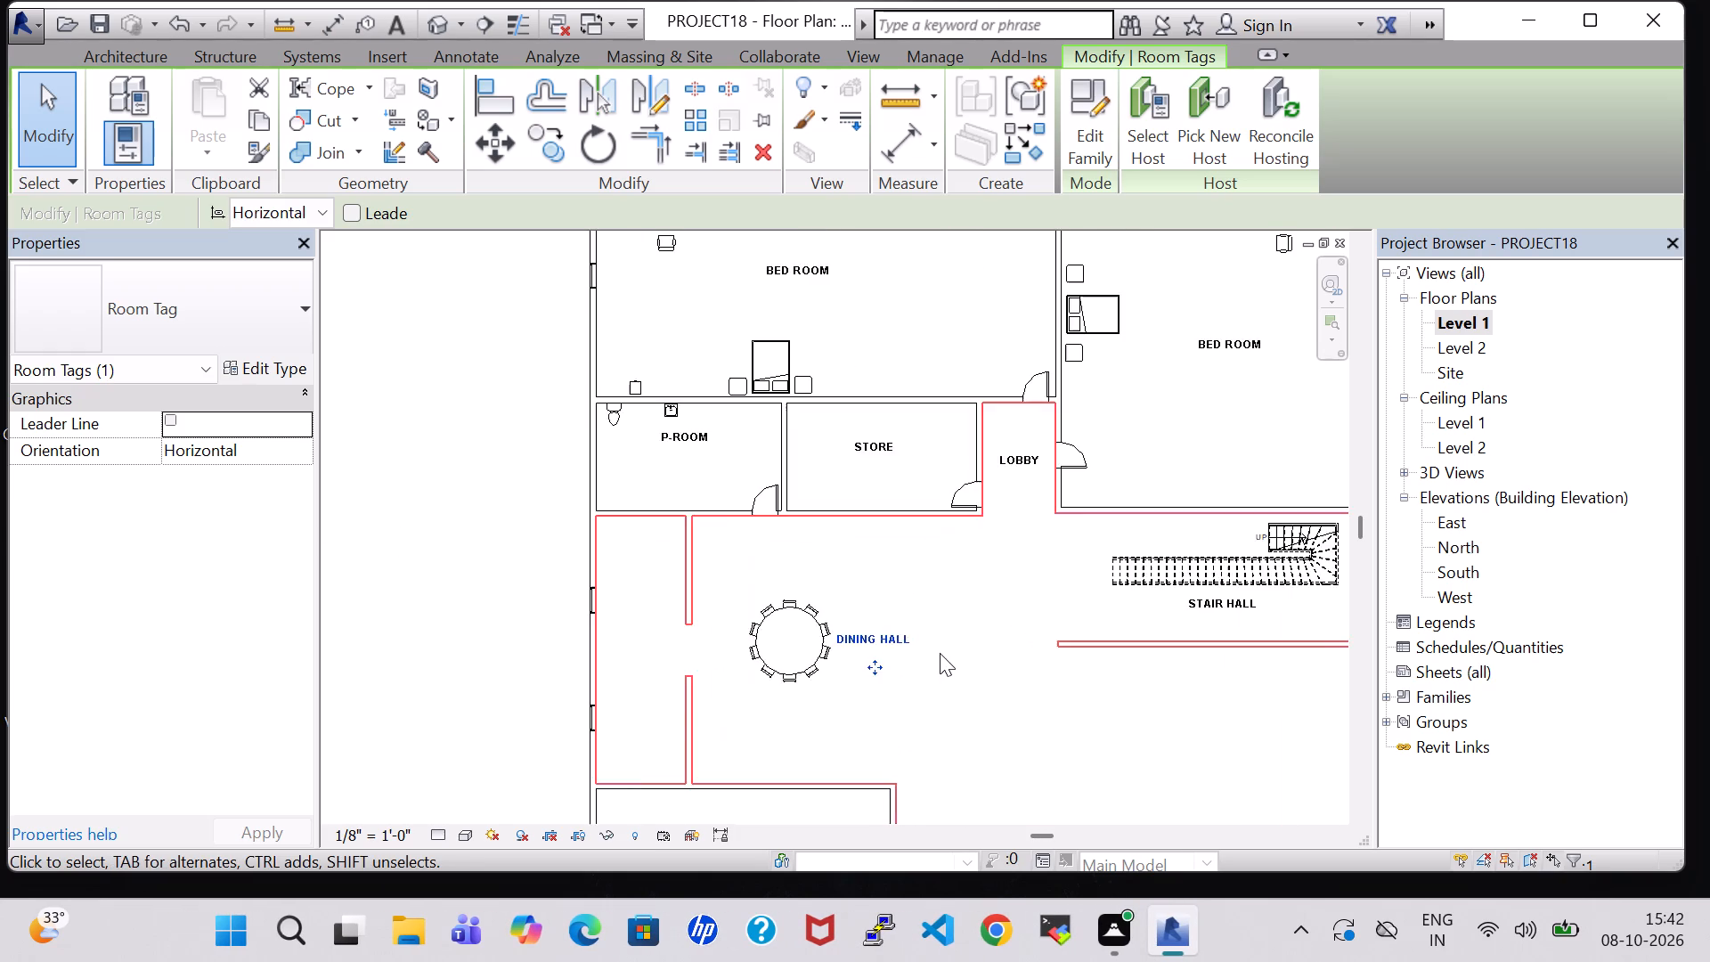
Nudge the cross wall south of the dining table north, to 25'-0" from the next parallel wall south of it.
{"action": "scroll", "coordinate": [940, 653], "scroll_direction": "down", "scroll_amount": 5}
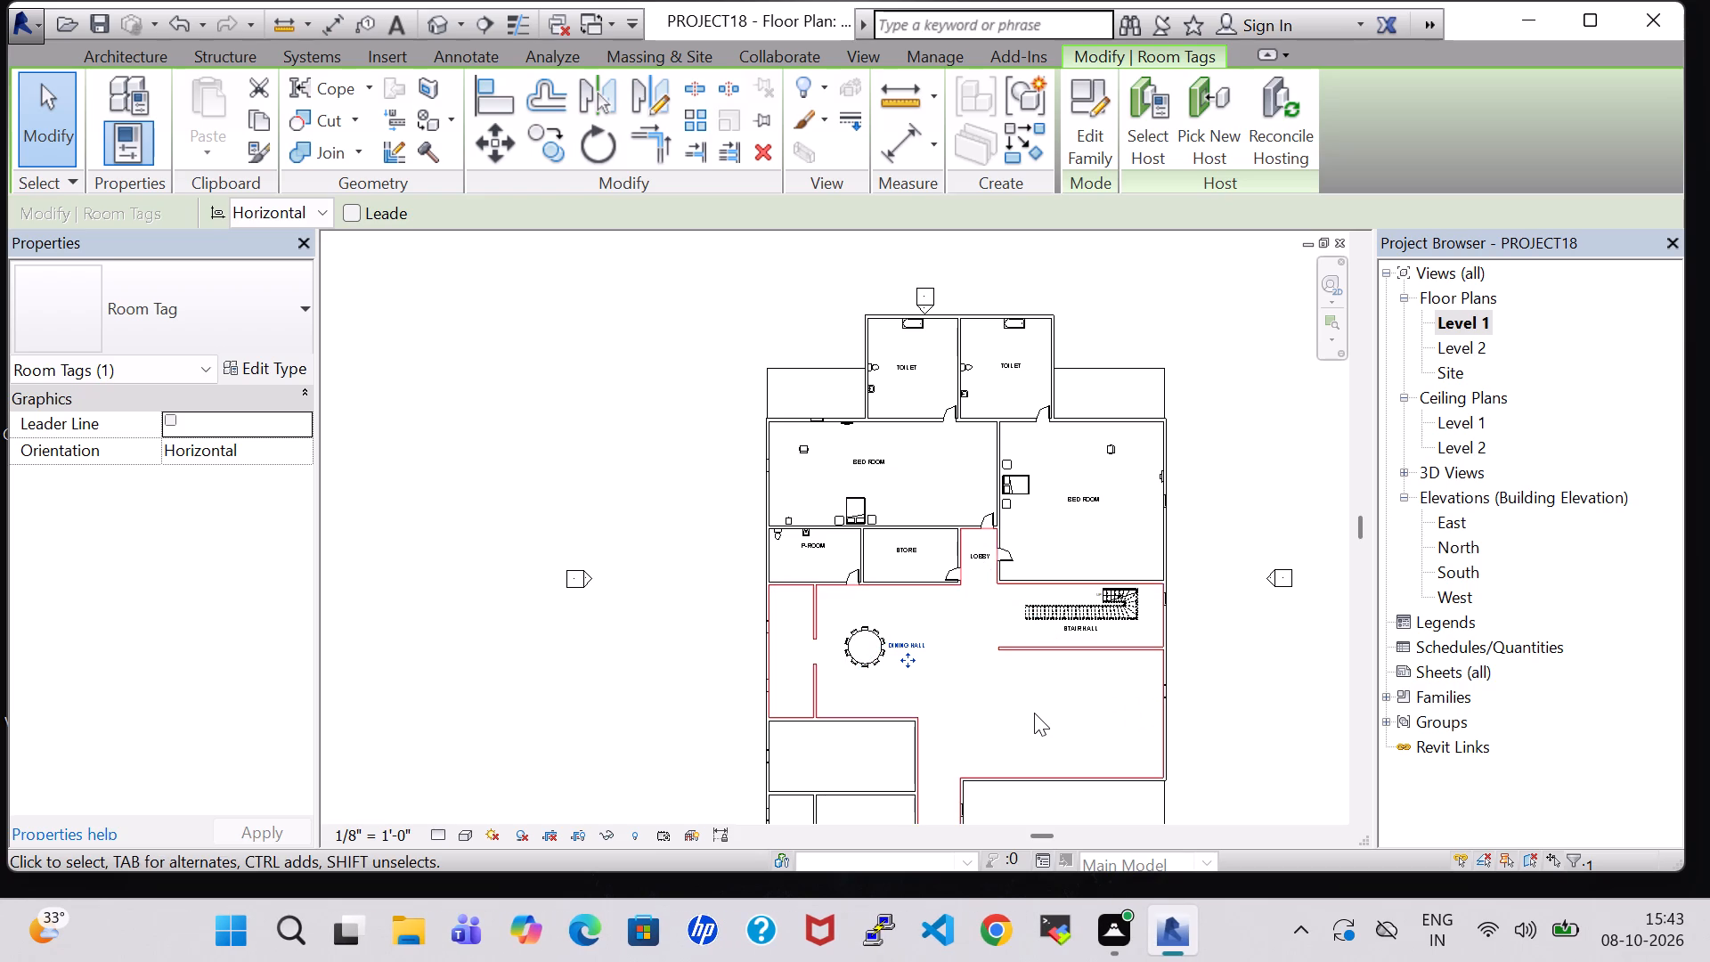
{"action": "scroll", "coordinate": [1034, 713], "scroll_direction": "down", "scroll_amount": 1}
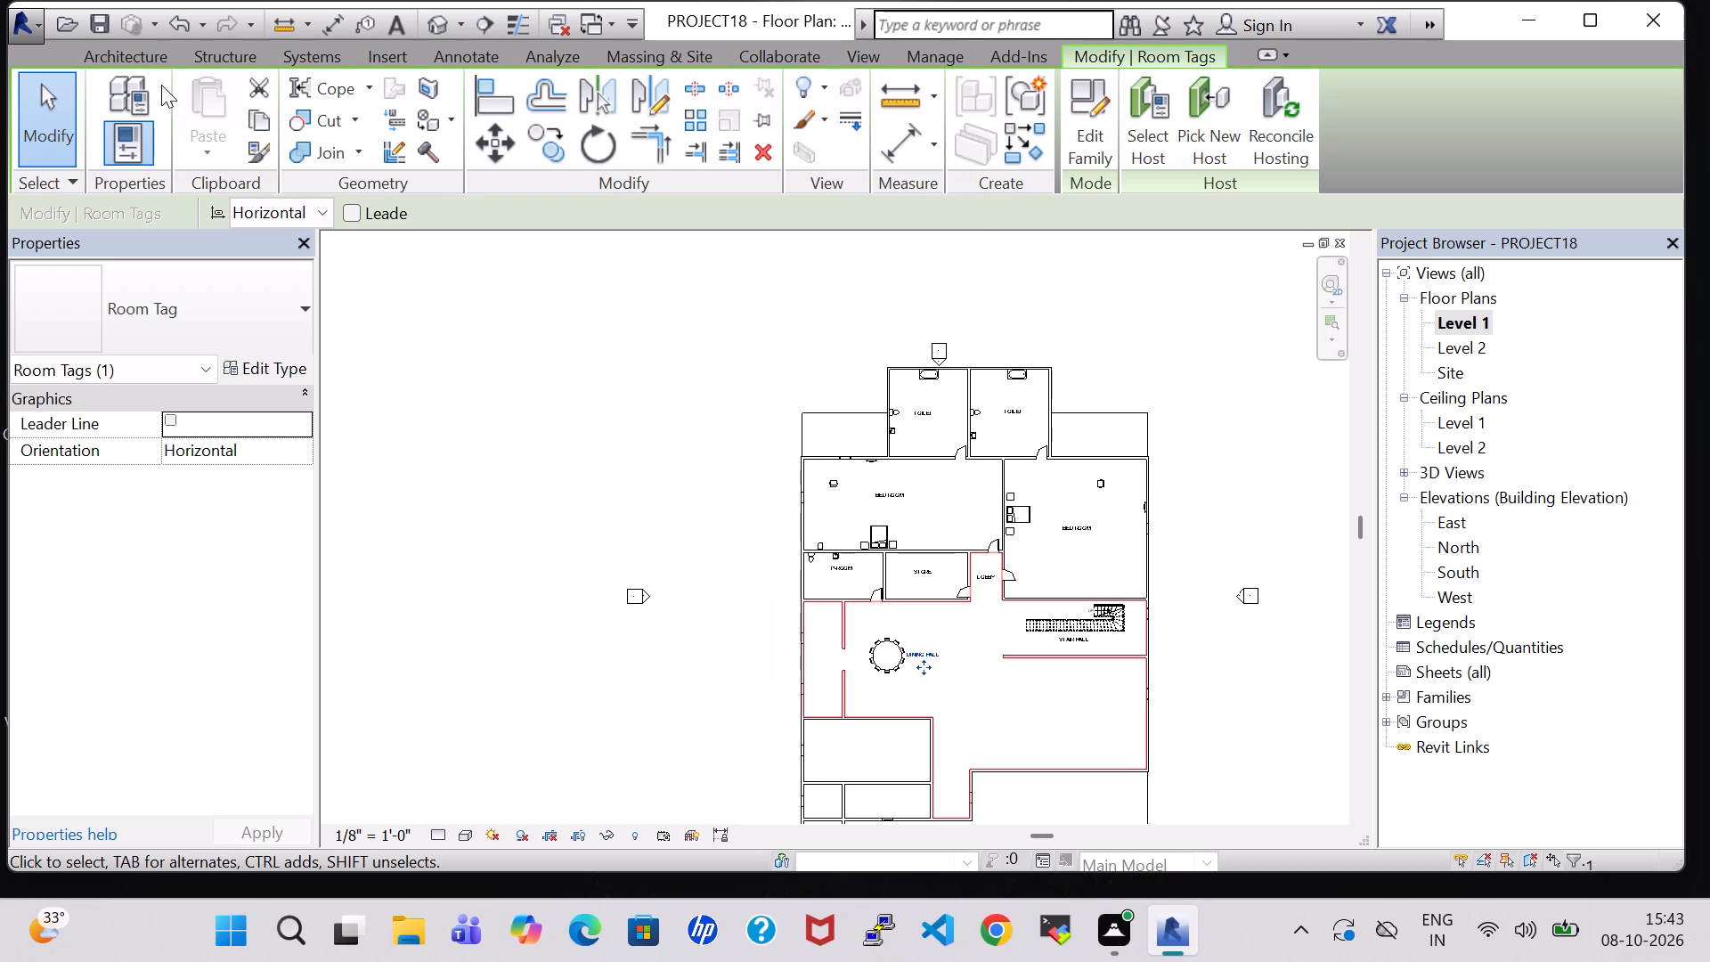
{"action": "left_click", "coordinate": [137, 53]}
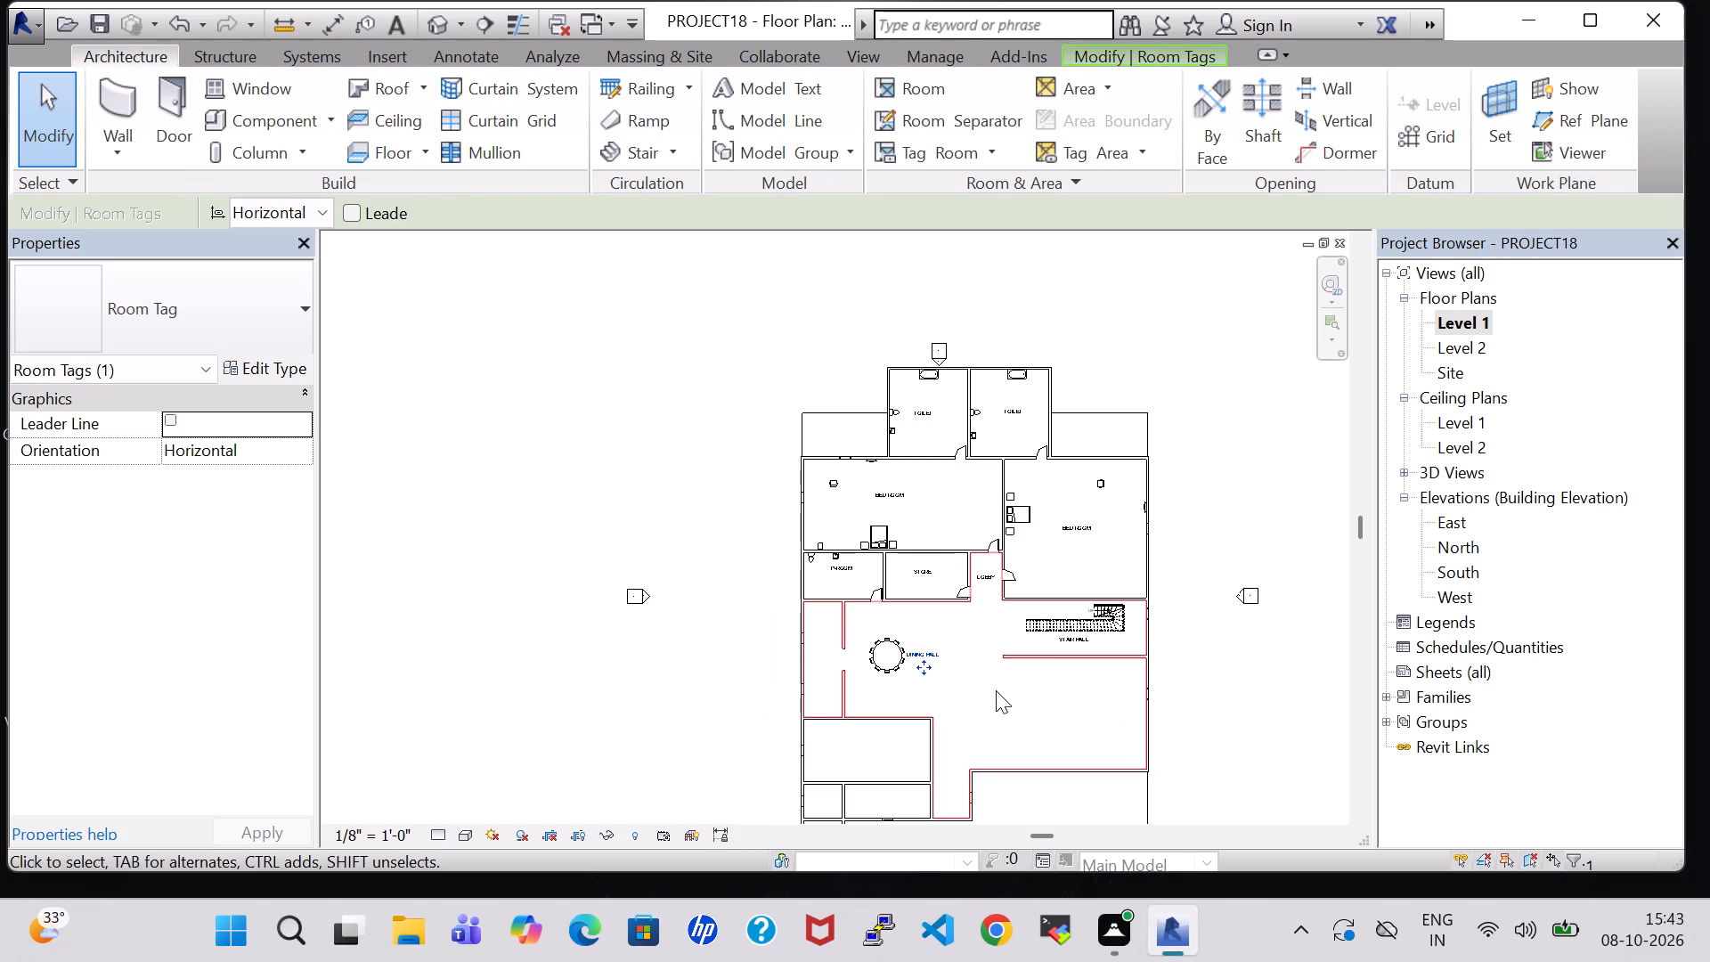
{"action": "left_click", "coordinate": [875, 723]}
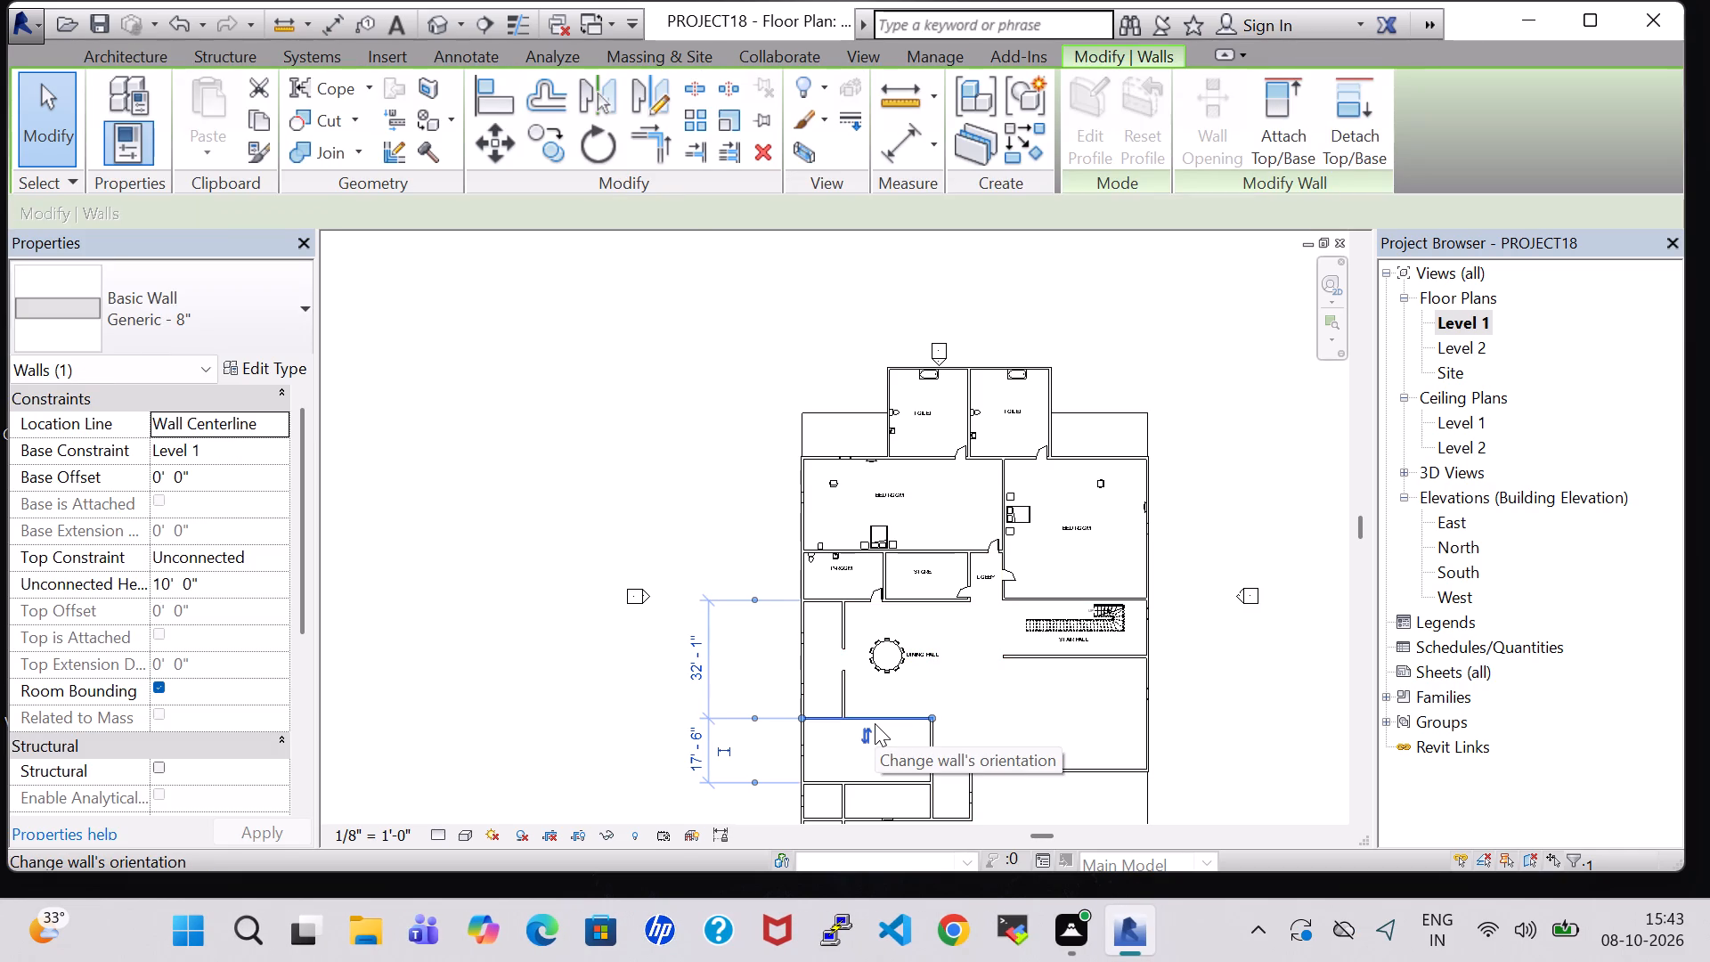
{"action": "key", "text": "Up"}
{"action": "key", "text": "Up"}
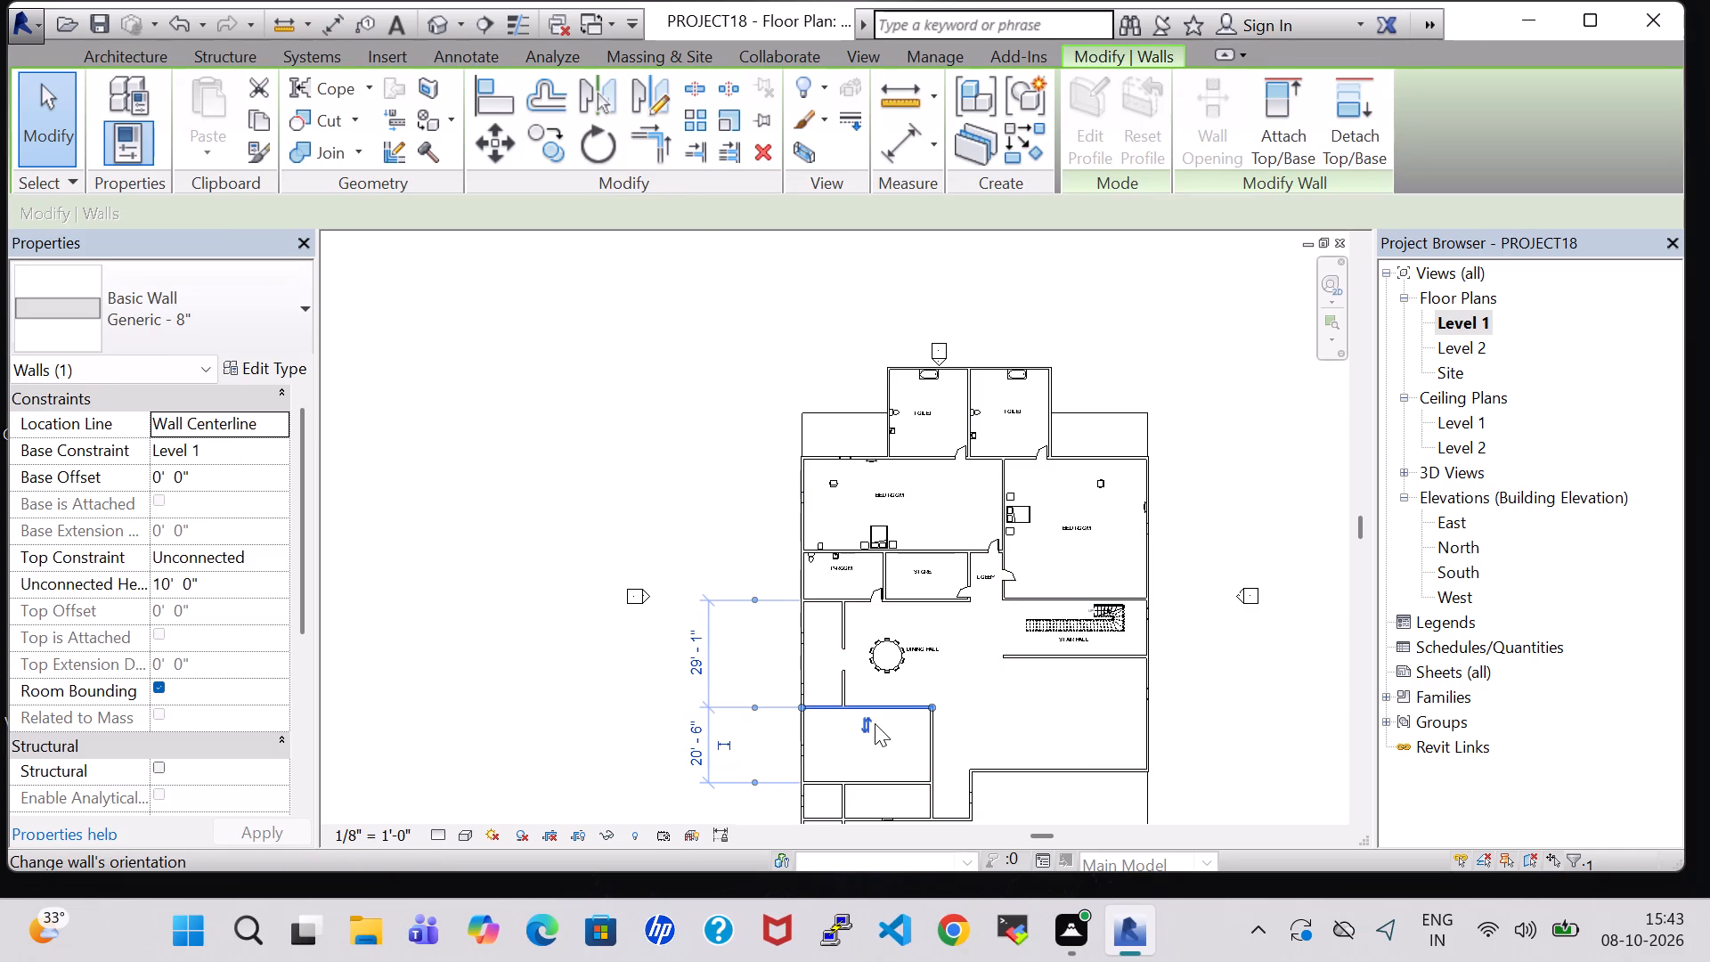
{"action": "key", "text": "Up"}
{"action": "key", "text": "Up"}
{"action": "key", "text": "Up"}
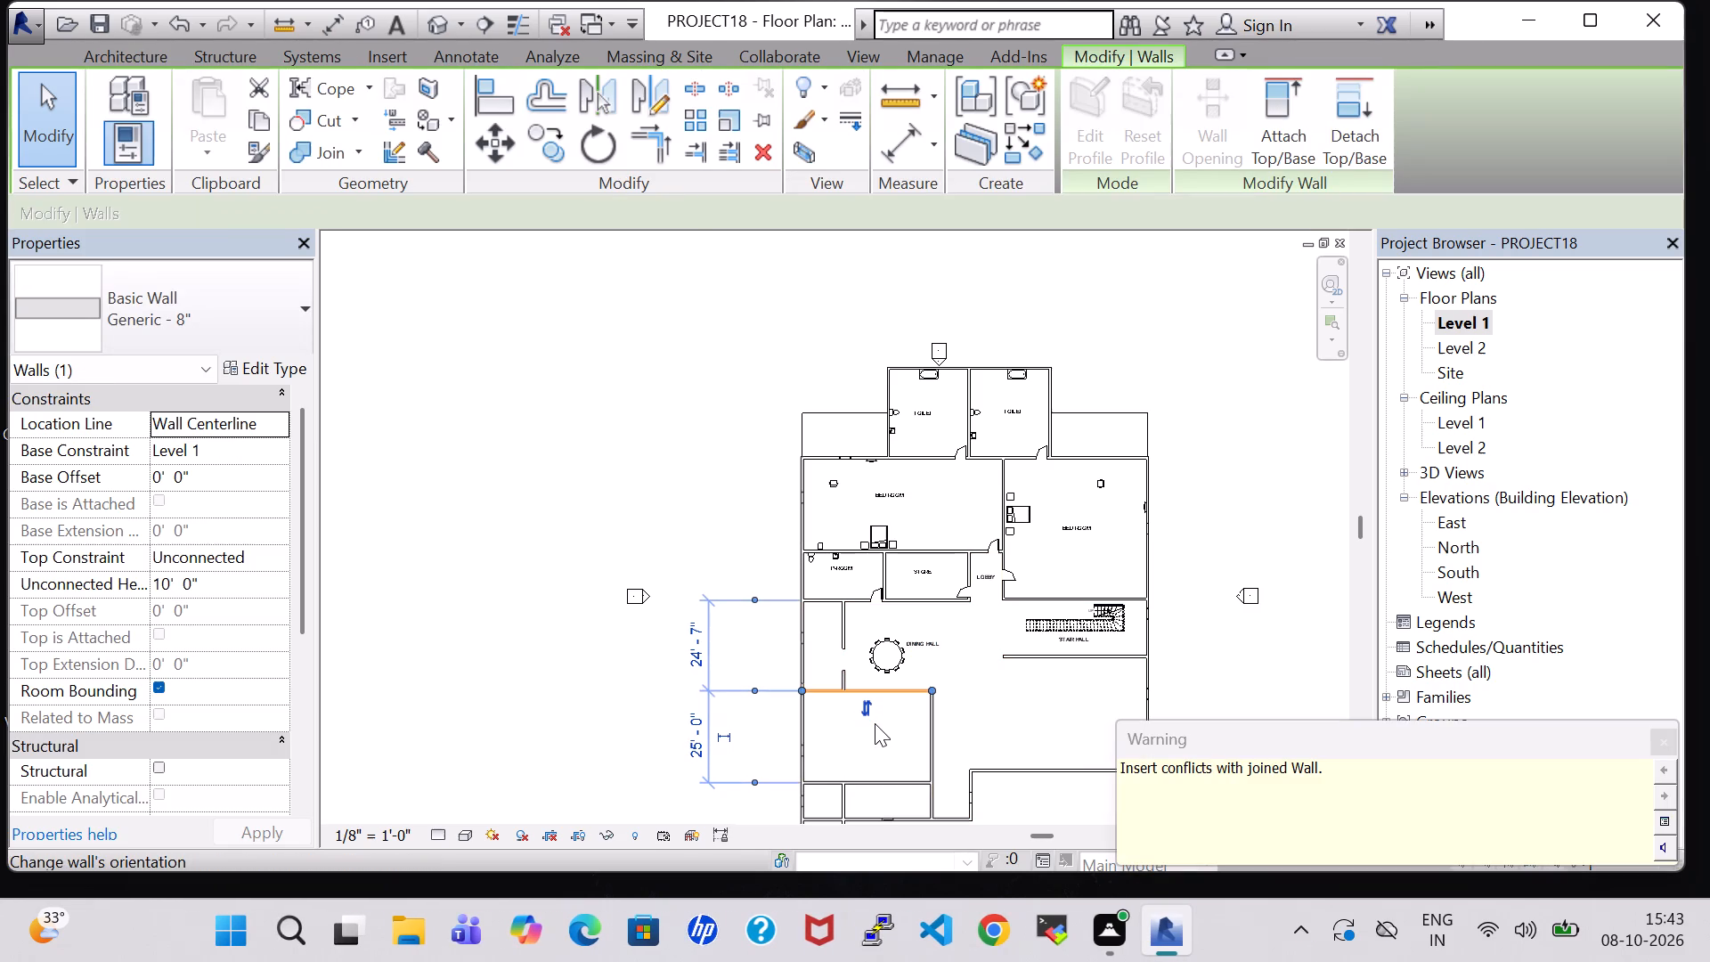
{"action": "left_click", "coordinate": [1659, 734]}
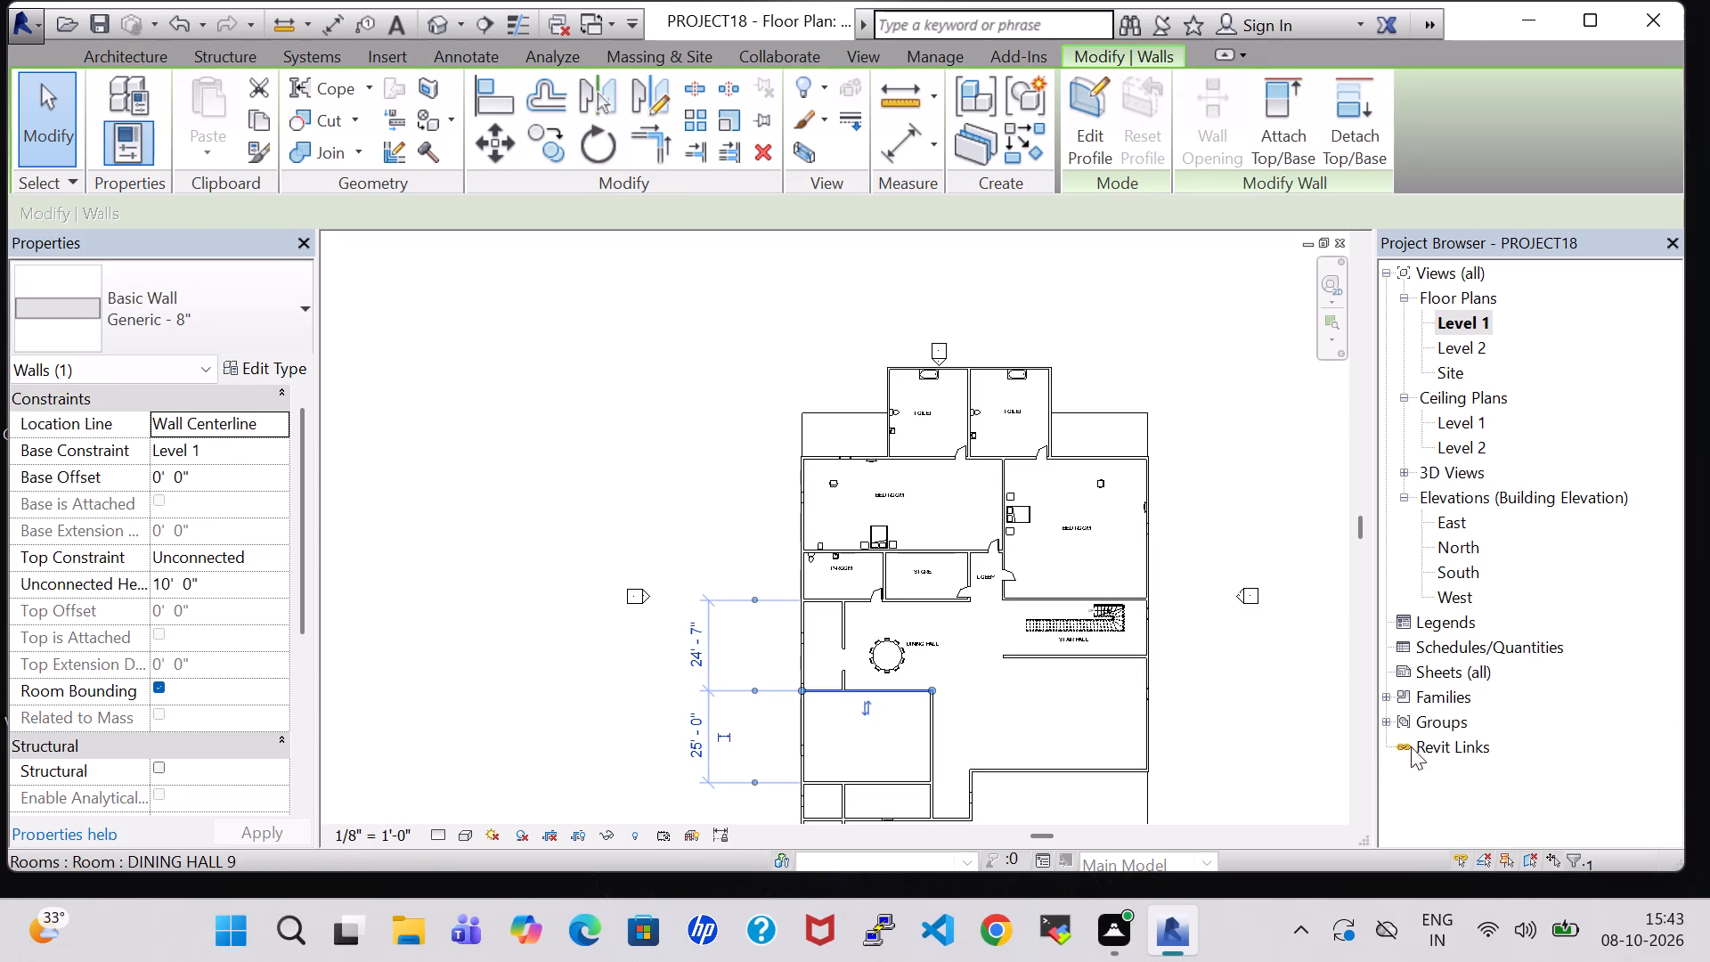
{"action": "left_click", "coordinate": [1356, 726]}
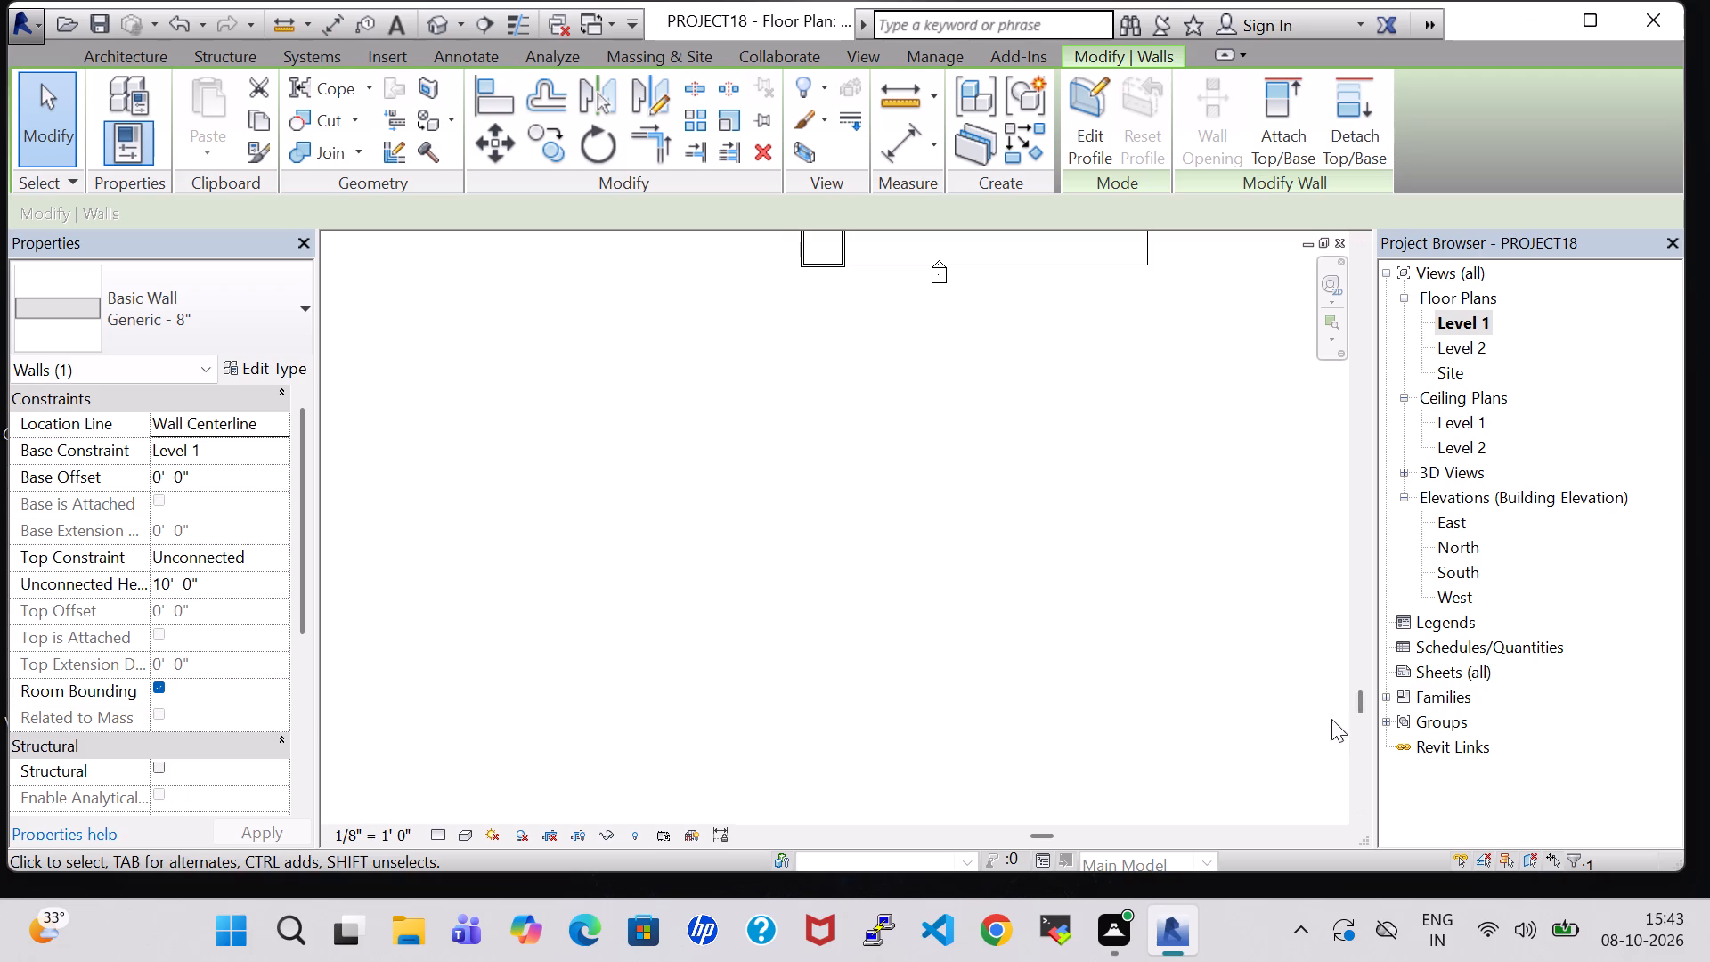
Nudge the short wall stub southwest of the dining table north until its free end is about 7'-6" from the cross wall.
{"action": "middle_click_drag", "start_coordinate": [1192, 550], "coordinate": [1054, 895]}
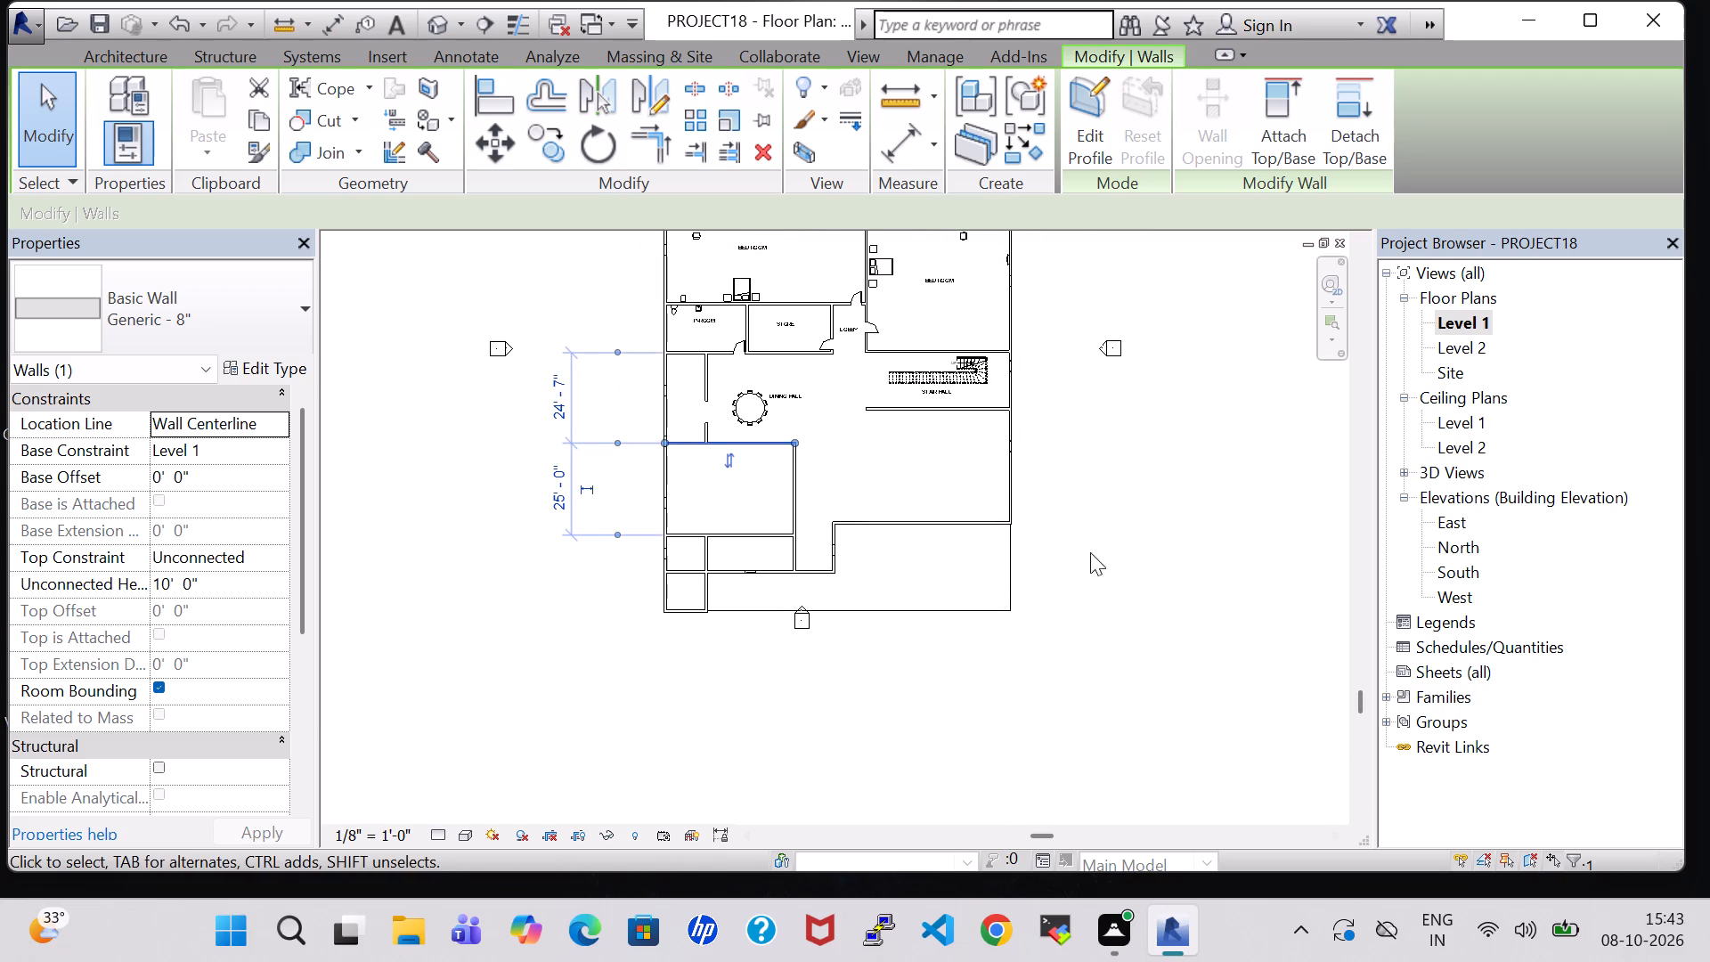
{"action": "middle_click", "coordinate": [1154, 453]}
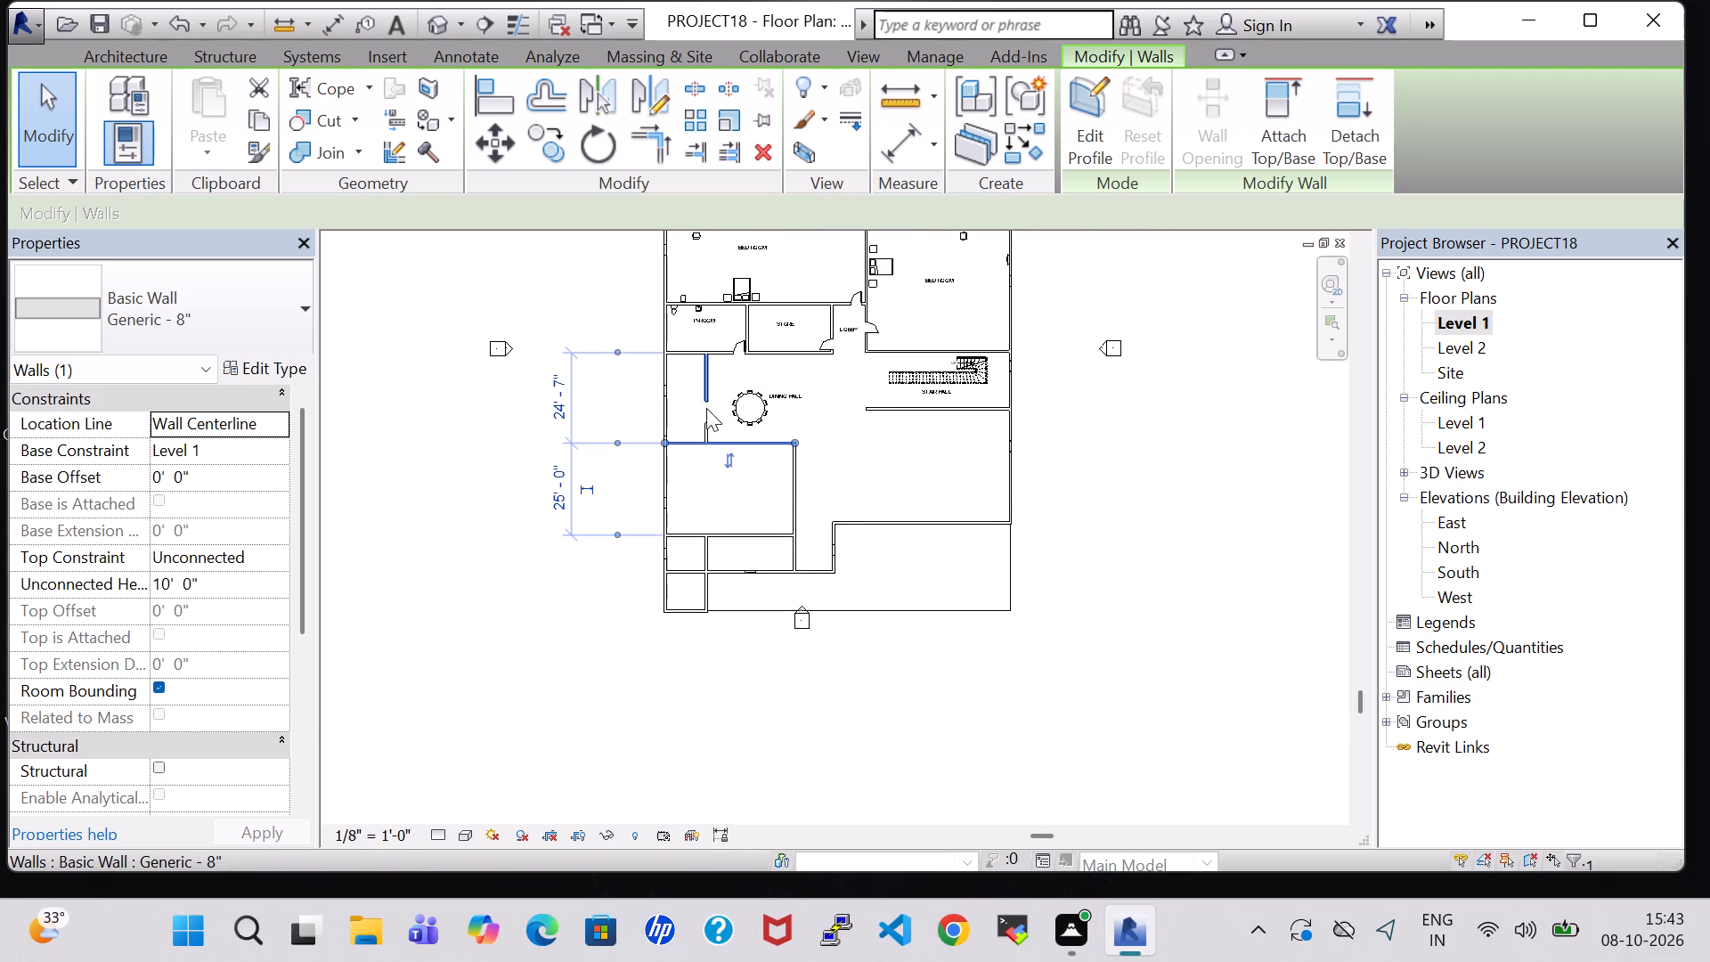
{"action": "left_click", "coordinate": [707, 427]}
{"action": "scroll", "coordinate": [707, 427], "scroll_direction": "up", "scroll_amount": 6}
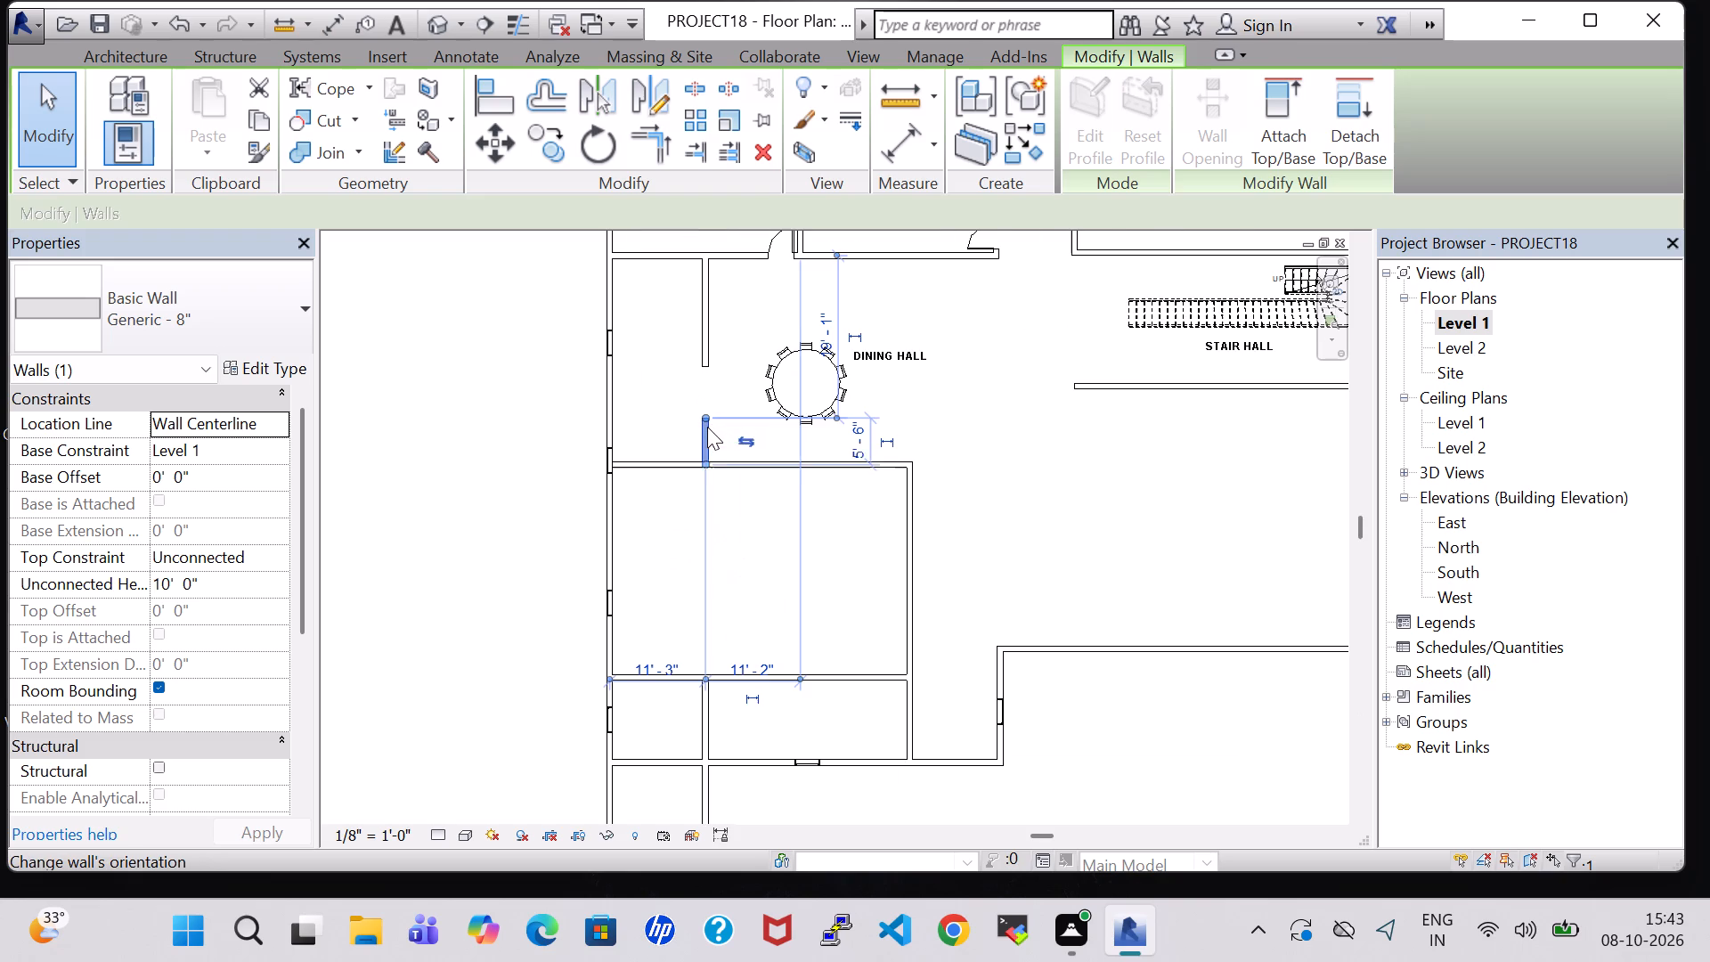
{"action": "key", "text": "Up"}
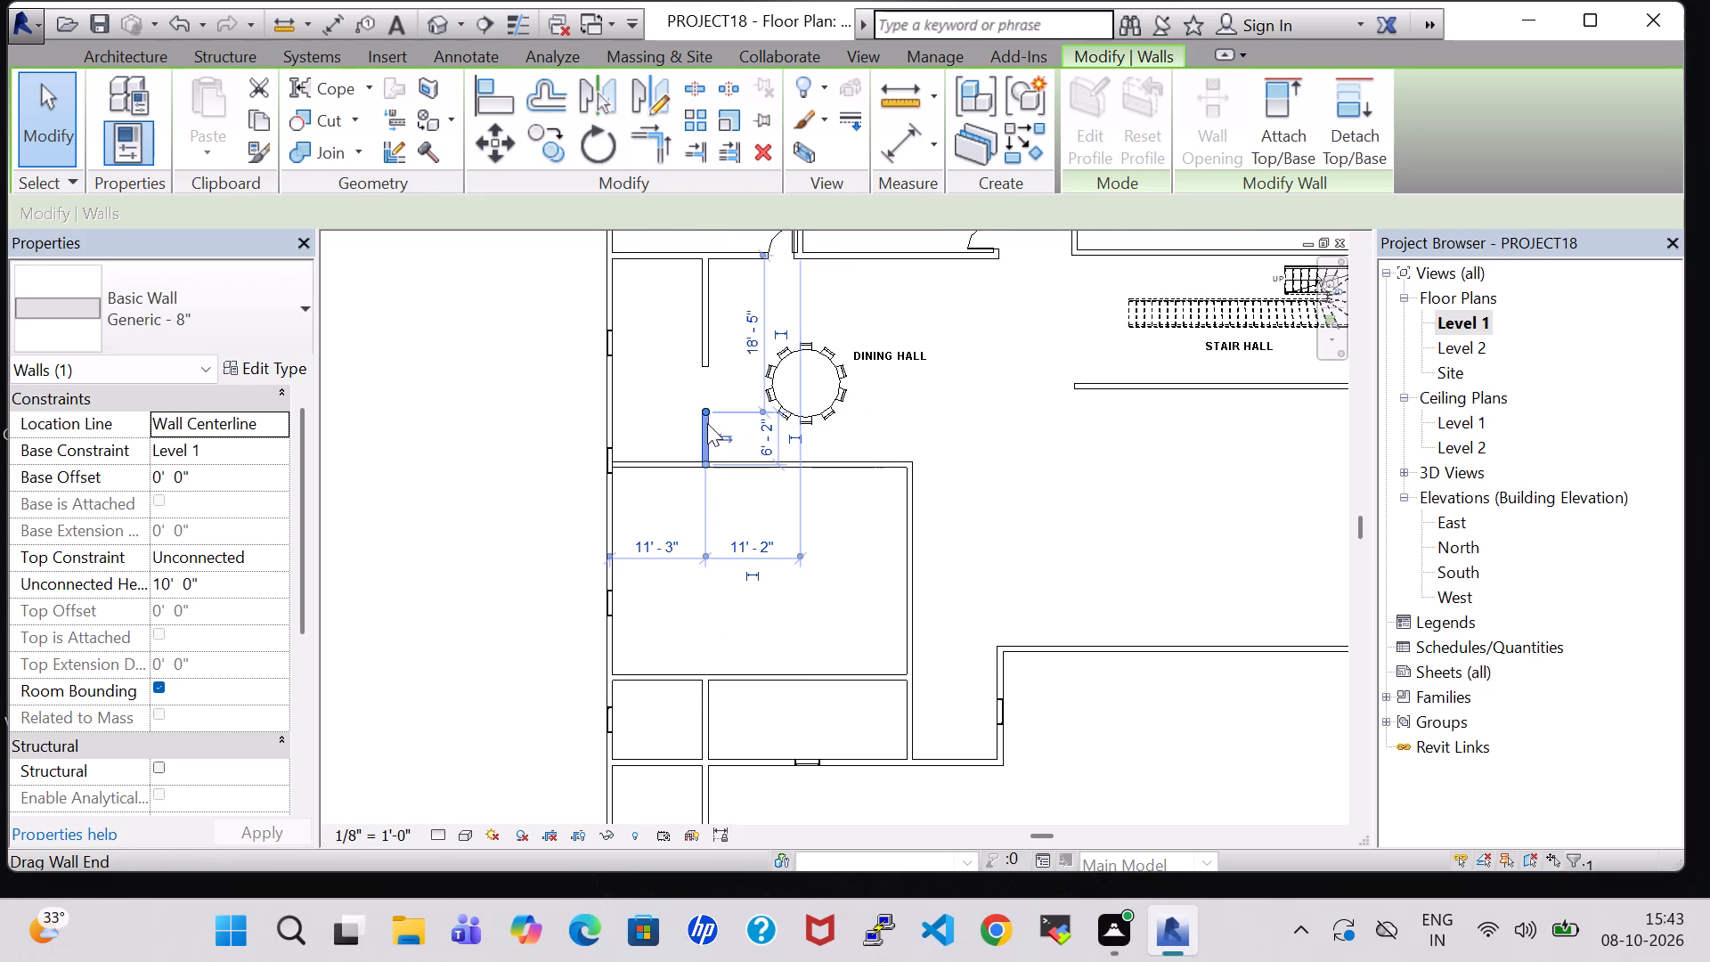
{"action": "key", "text": "Up"}
{"action": "key", "text": "Up"}
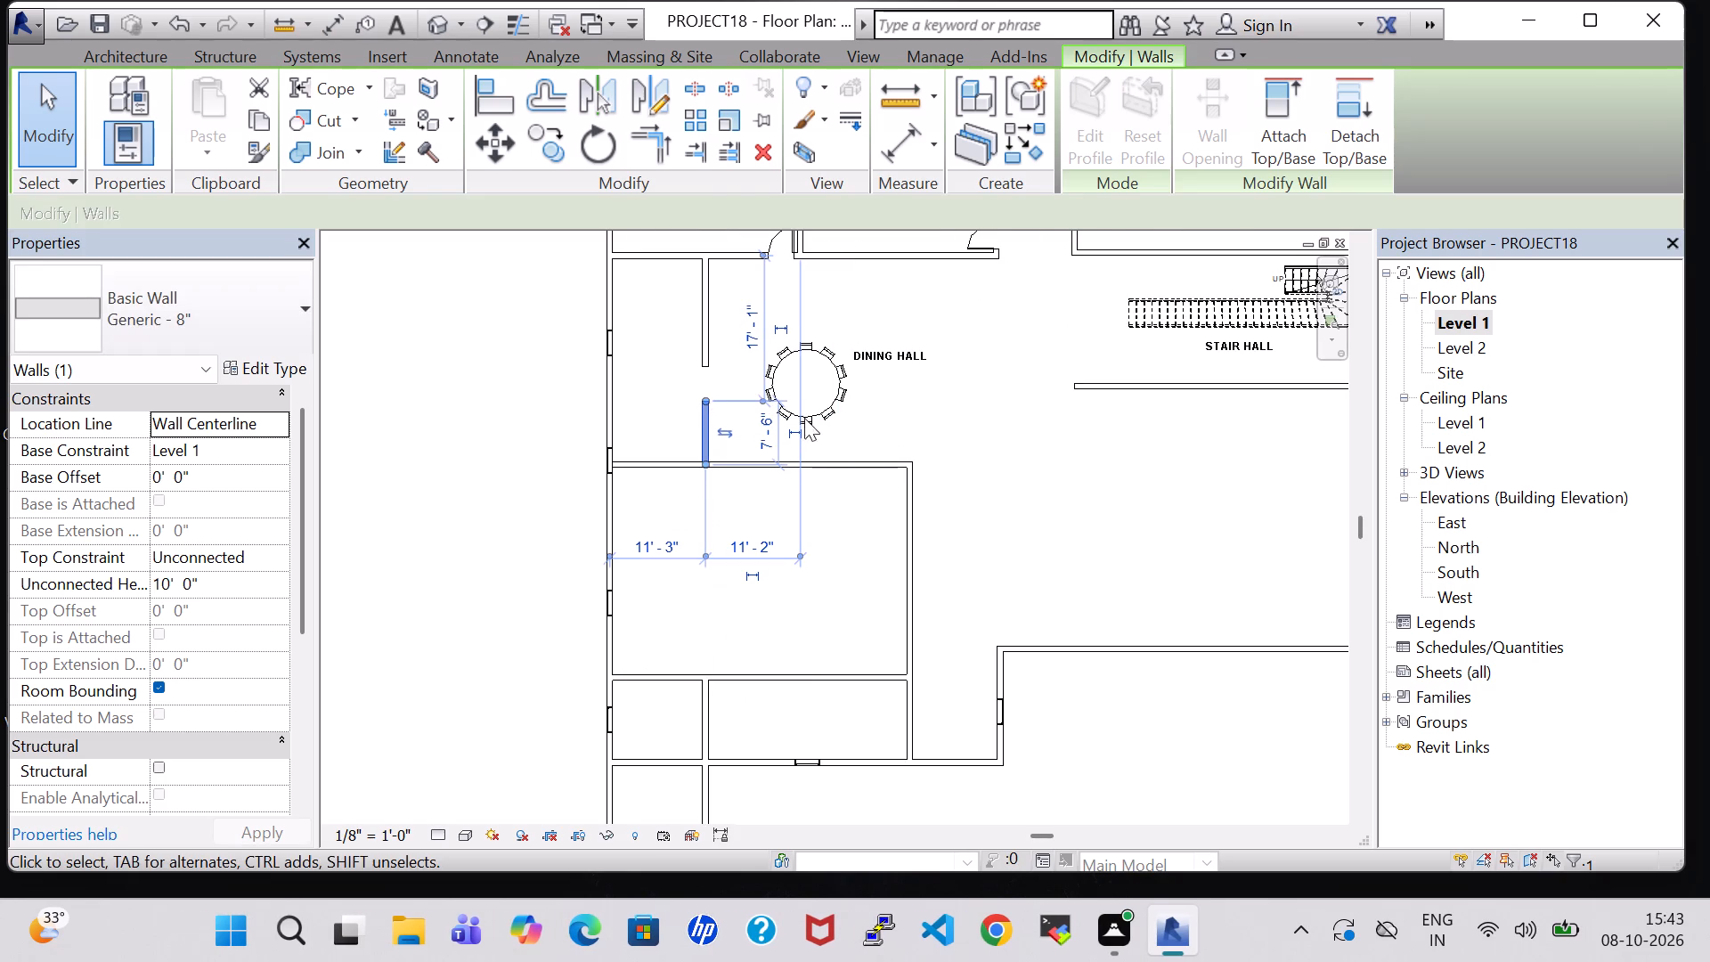
{"action": "left_click", "coordinate": [1019, 444]}
Nudge the northern wall segment west of the dining table north until its free end is about 13'-10" from the southern cross wall.
{"action": "scroll", "coordinate": [1061, 533], "scroll_direction": "down", "scroll_amount": 4}
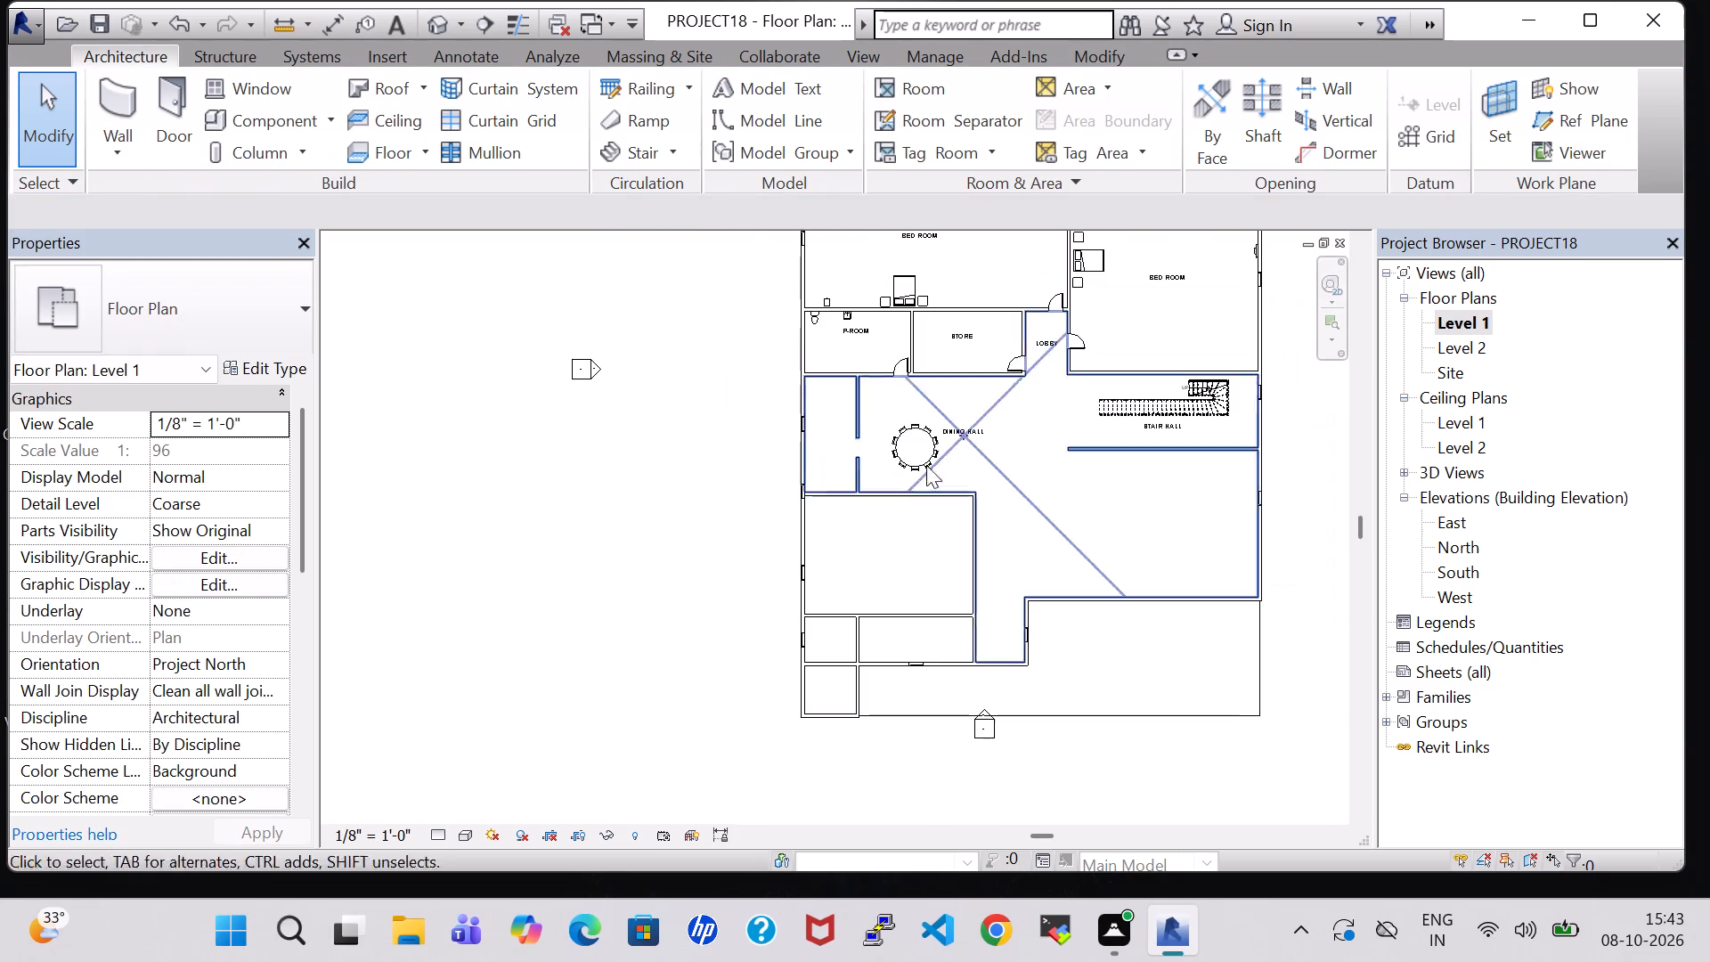
{"action": "left_click", "coordinate": [858, 439]}
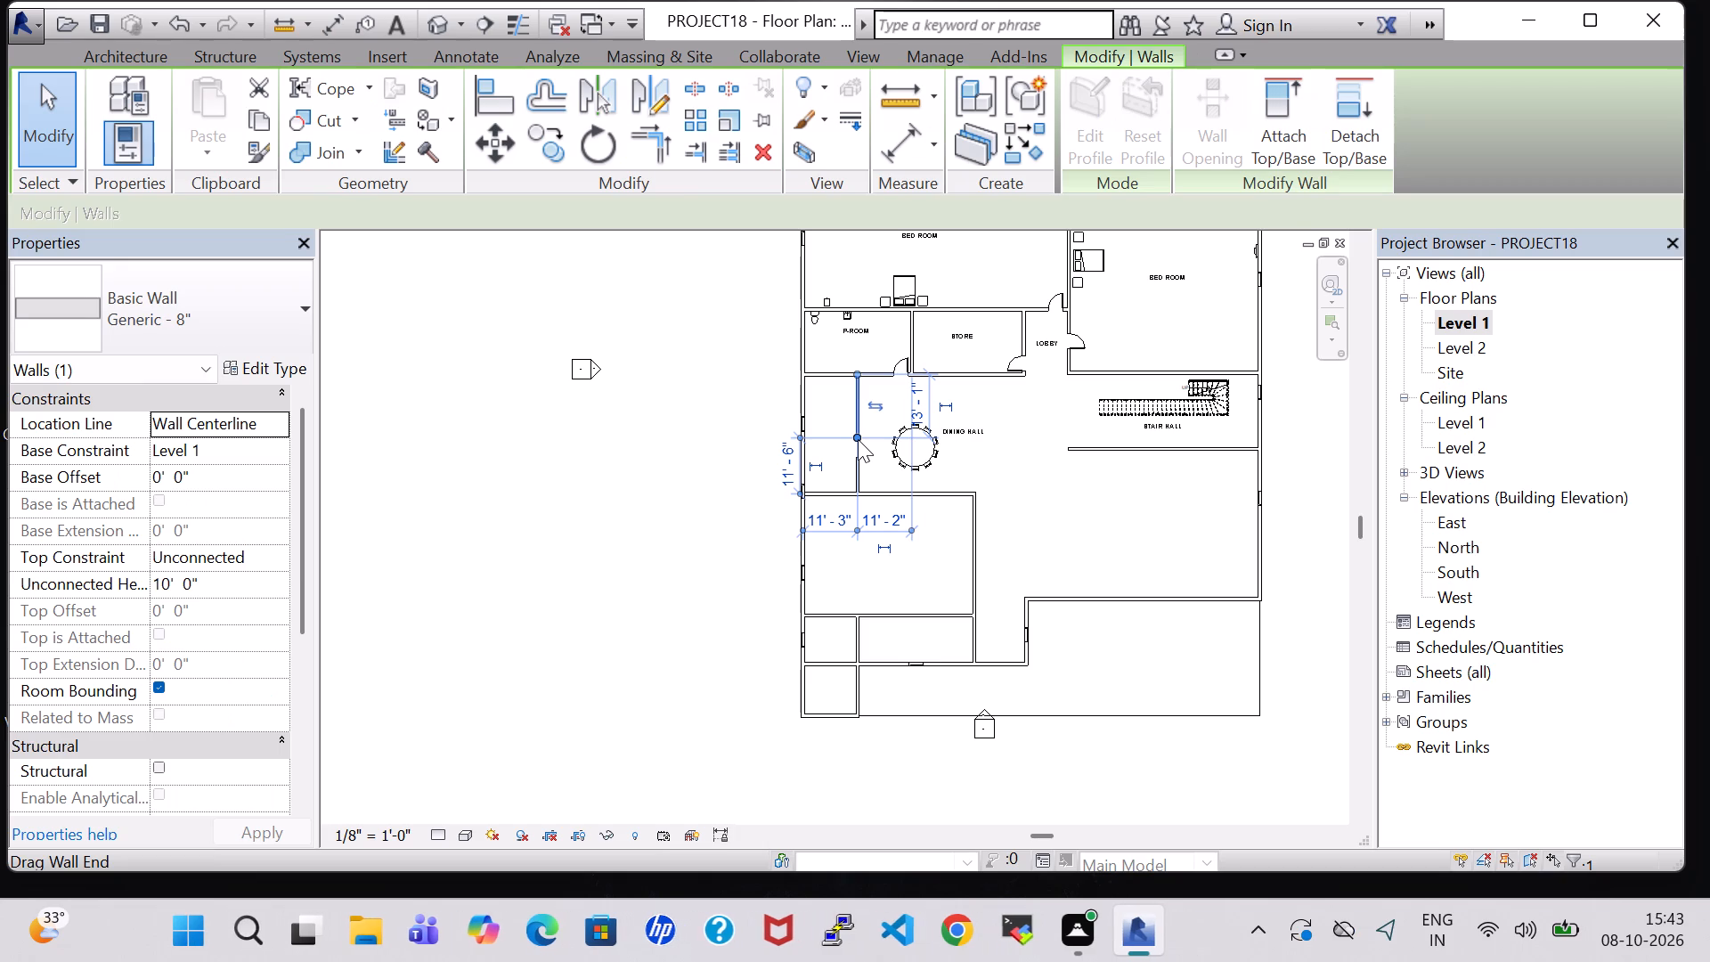
{"action": "key", "text": "Up"}
{"action": "key", "text": "Up"}
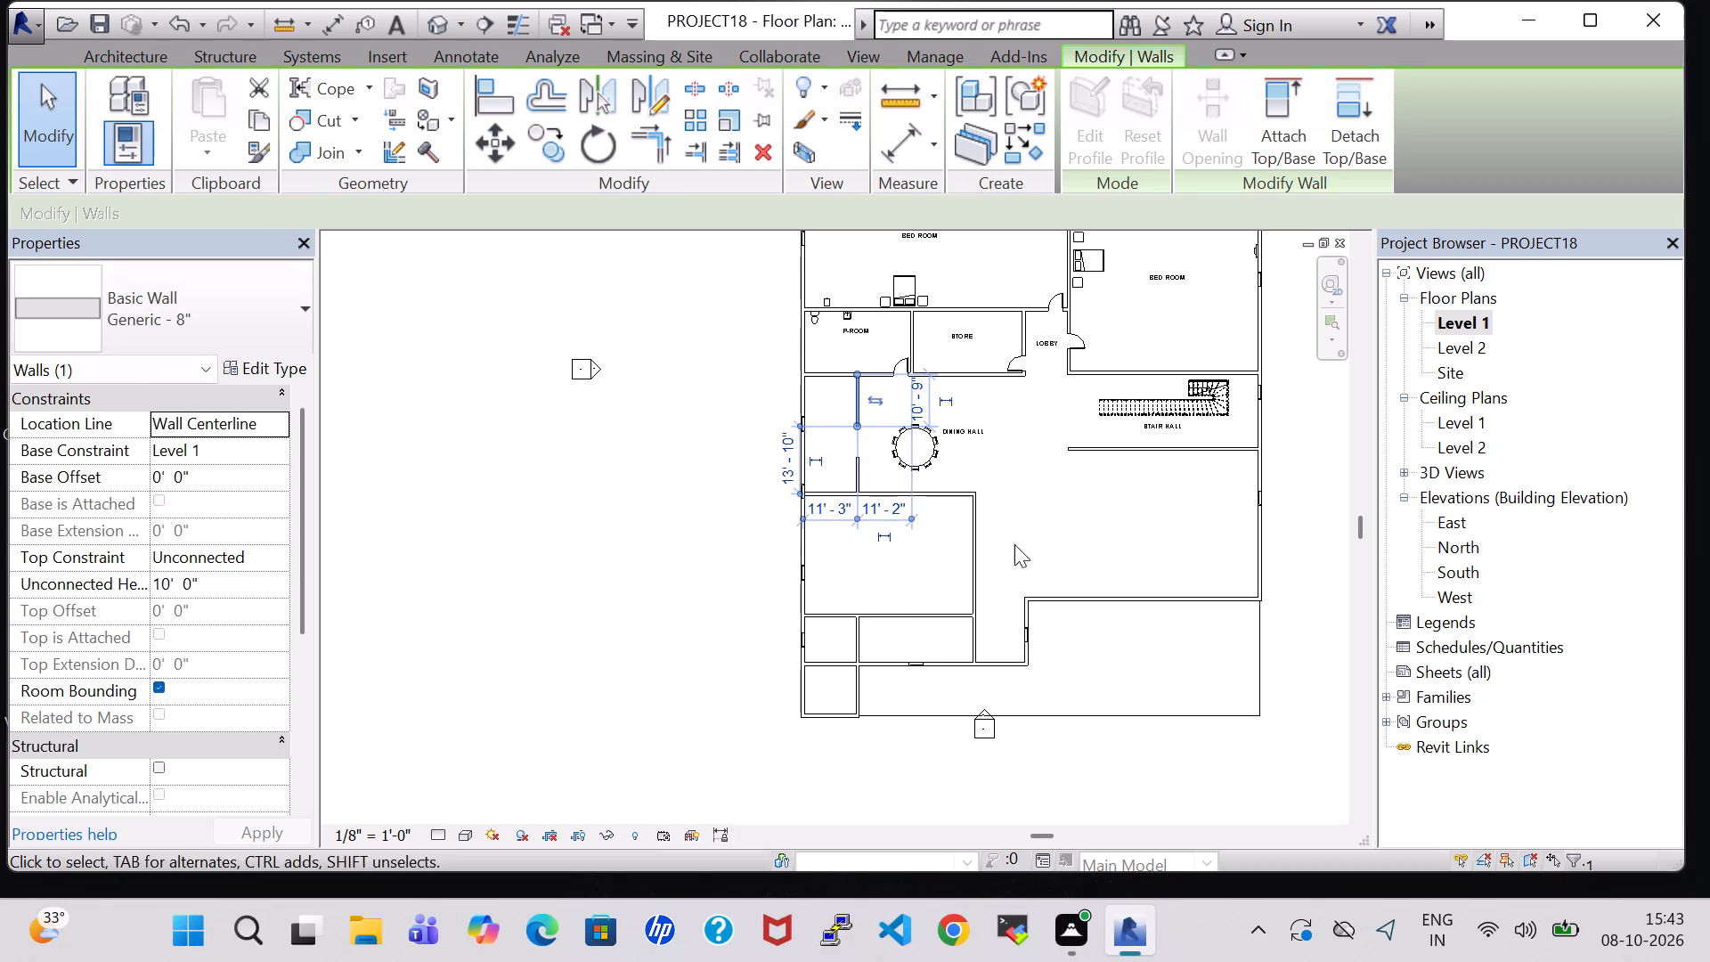
{"action": "left_click", "coordinate": [1095, 559]}
{"action": "left_click", "coordinate": [1163, 664]}
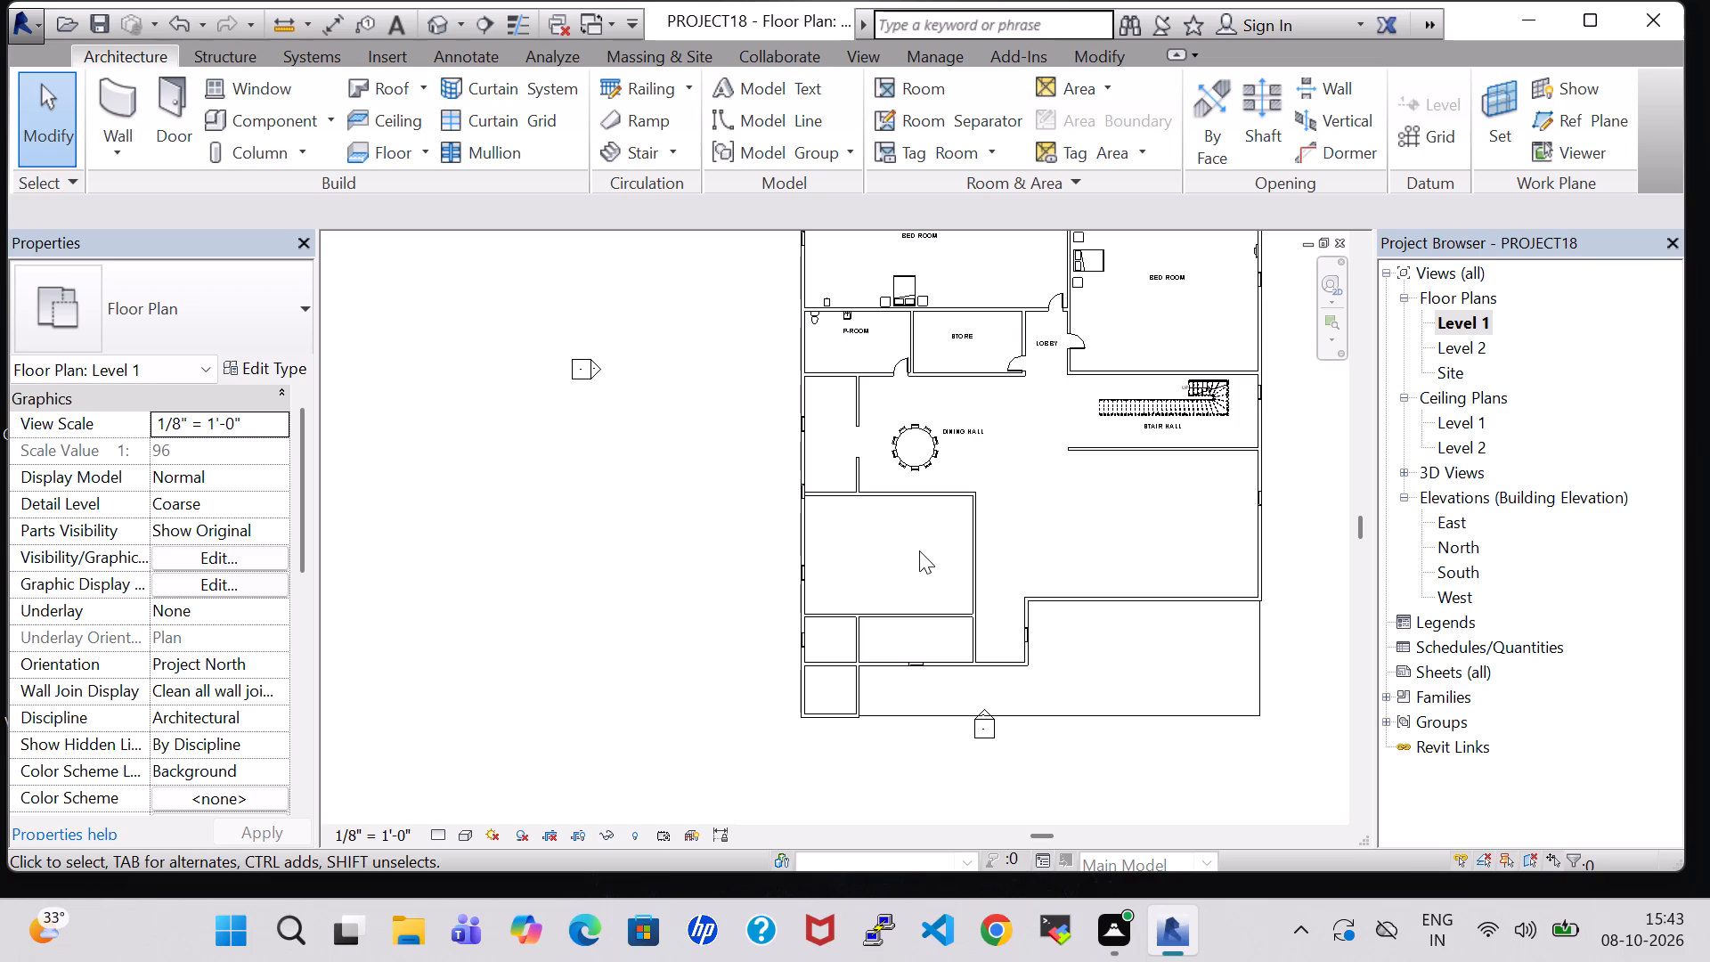
Place a Single-Flush 36" x 84" door in the wall south of the dining table, about 2'-3" from its east corner, swinging south.
{"action": "left_click", "coordinate": [165, 130]}
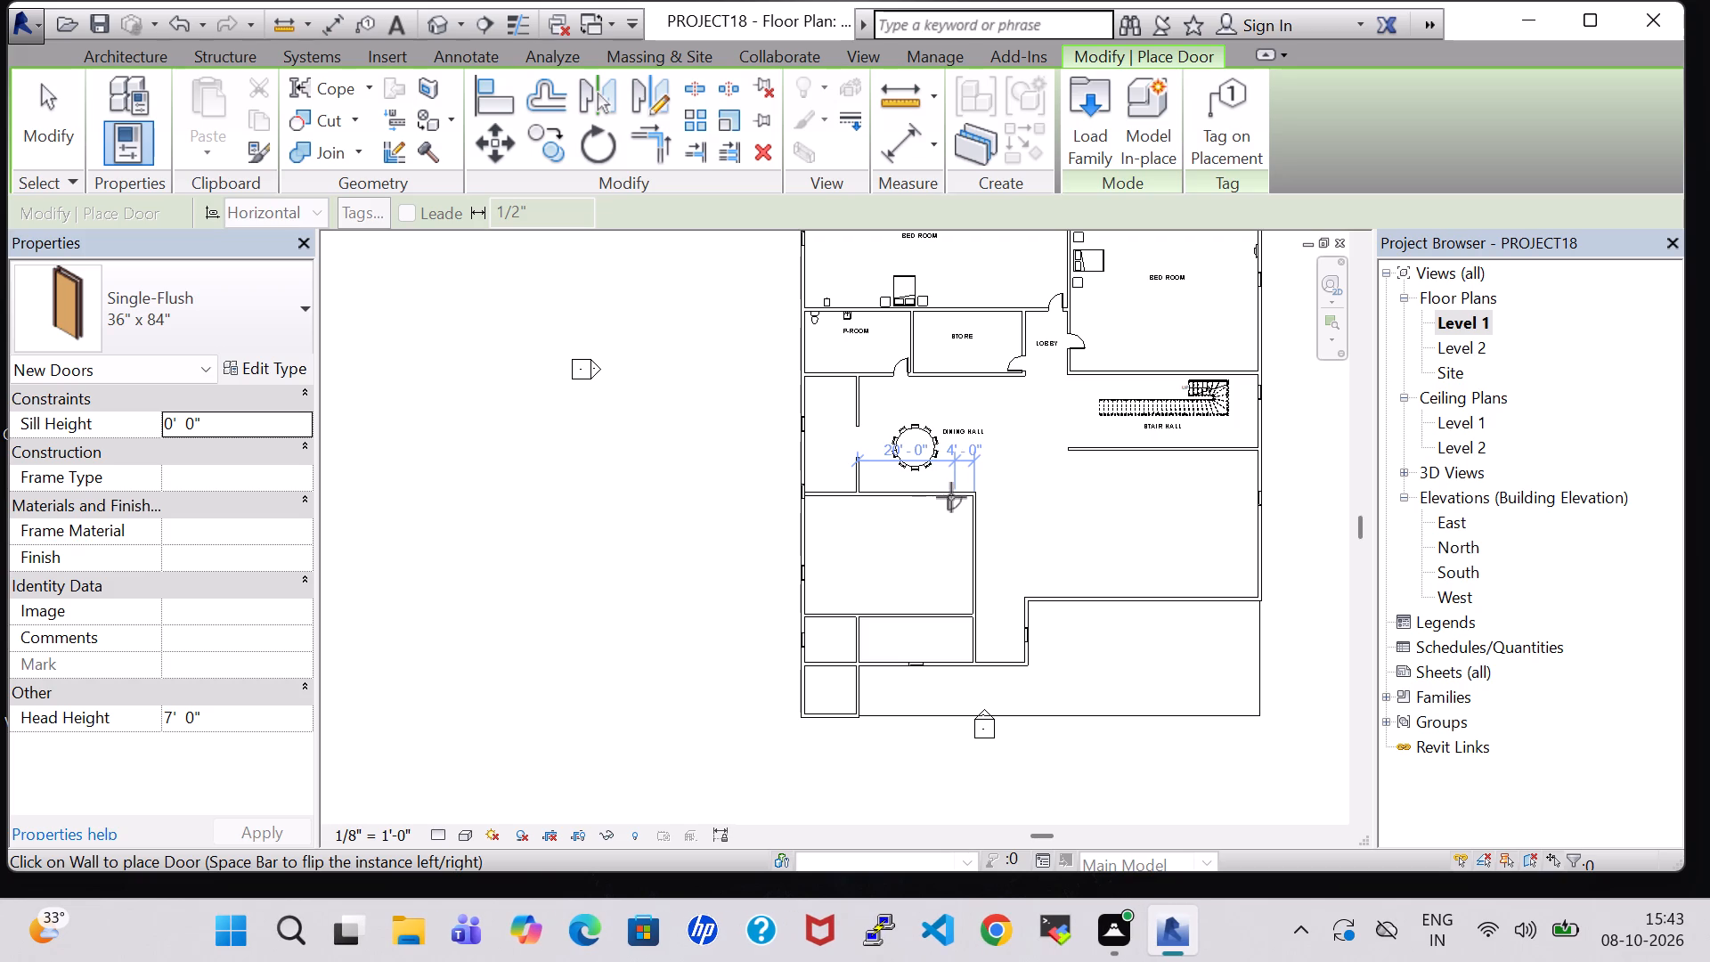
{"action": "key", "text": "space"}
{"action": "scroll", "coordinate": [951, 497], "scroll_direction": "up", "scroll_amount": 6}
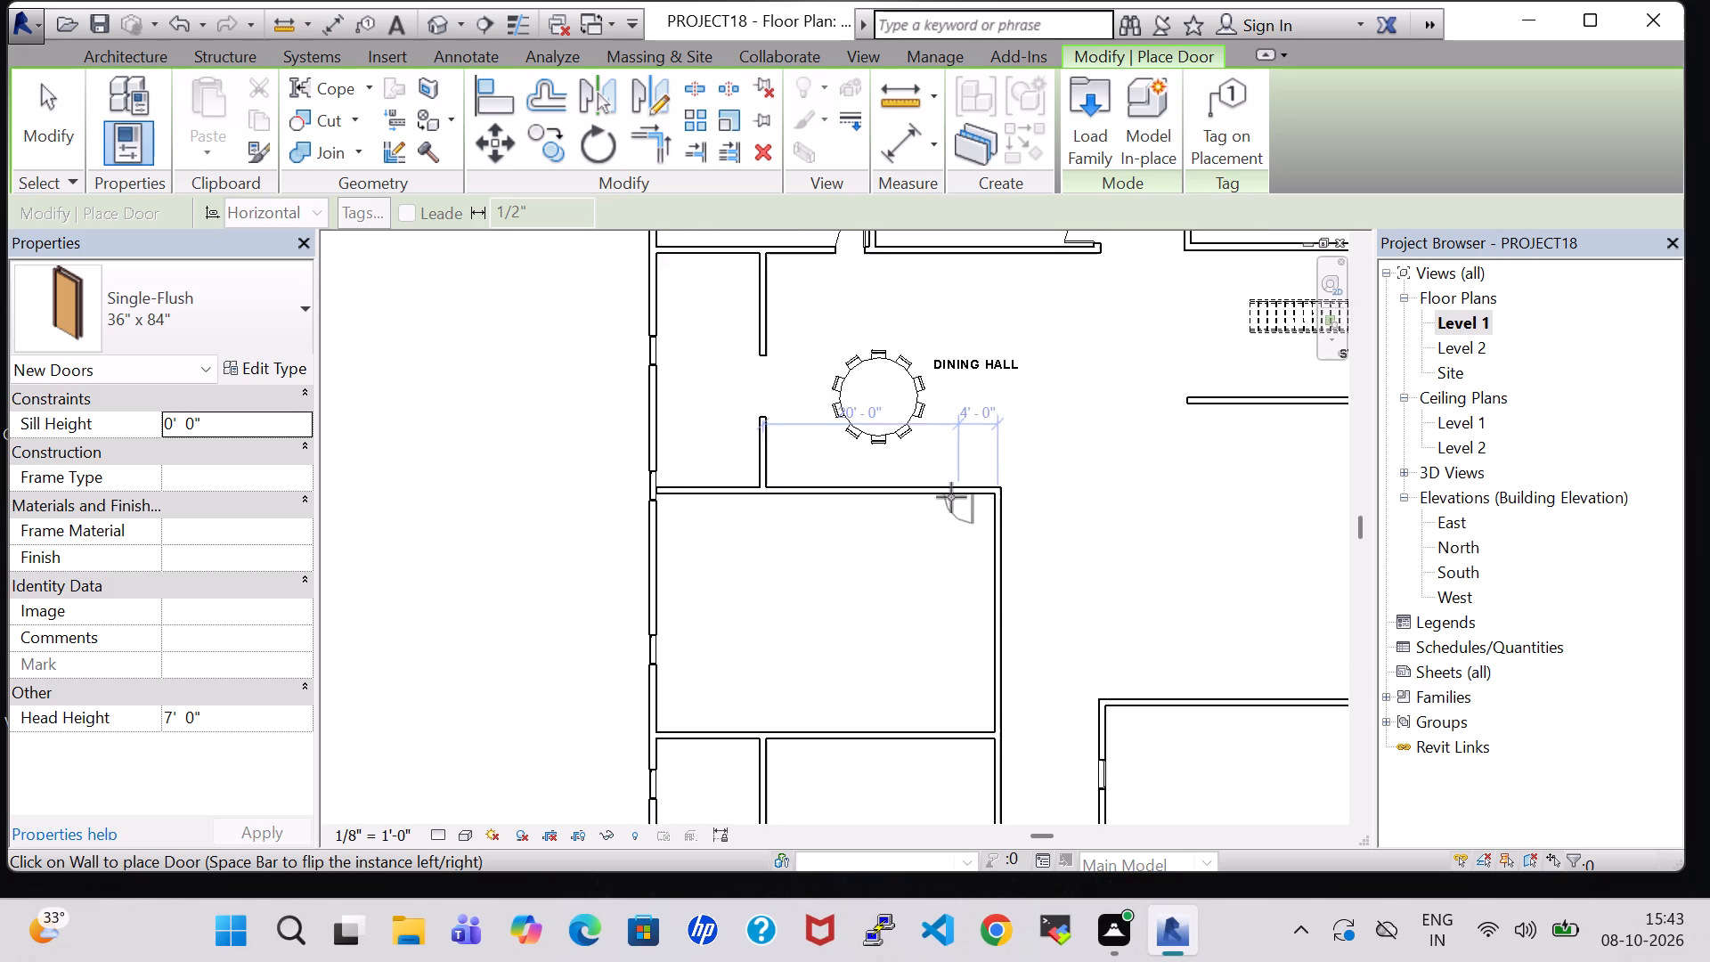
{"action": "scroll", "coordinate": [951, 497], "scroll_direction": "up", "scroll_amount": 2}
{"action": "left_click", "coordinate": [288, 309]}
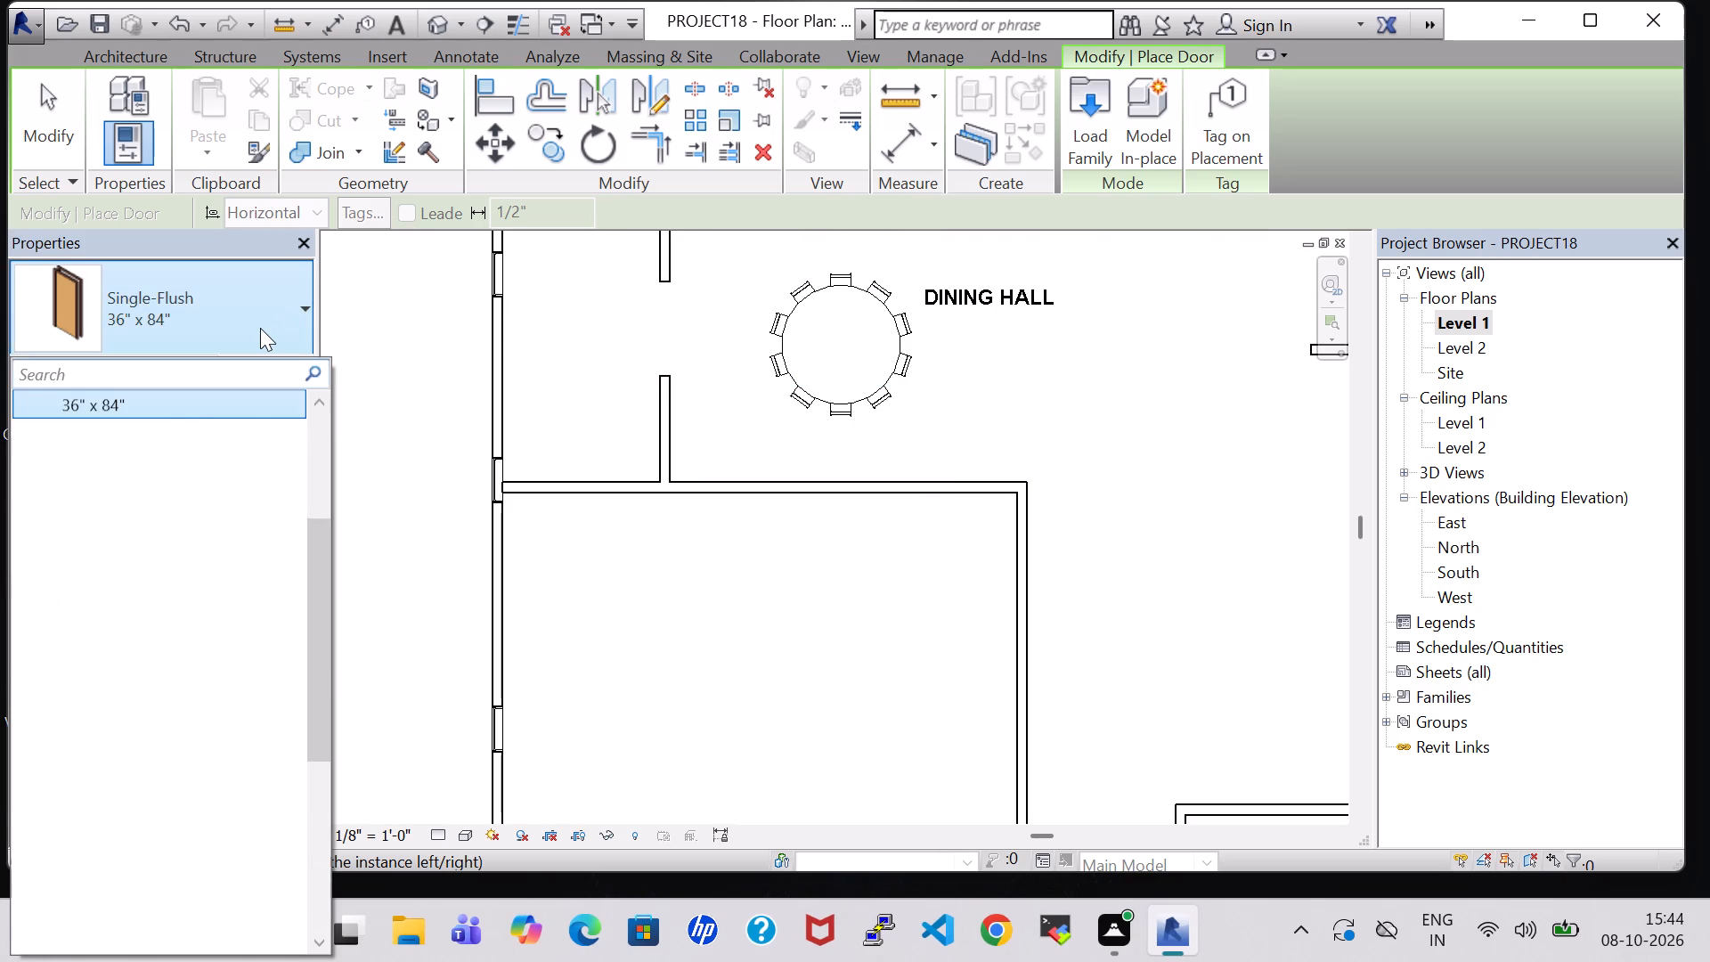
{"action": "left_click", "coordinate": [260, 328]}
{"action": "left_click", "coordinate": [260, 367]}
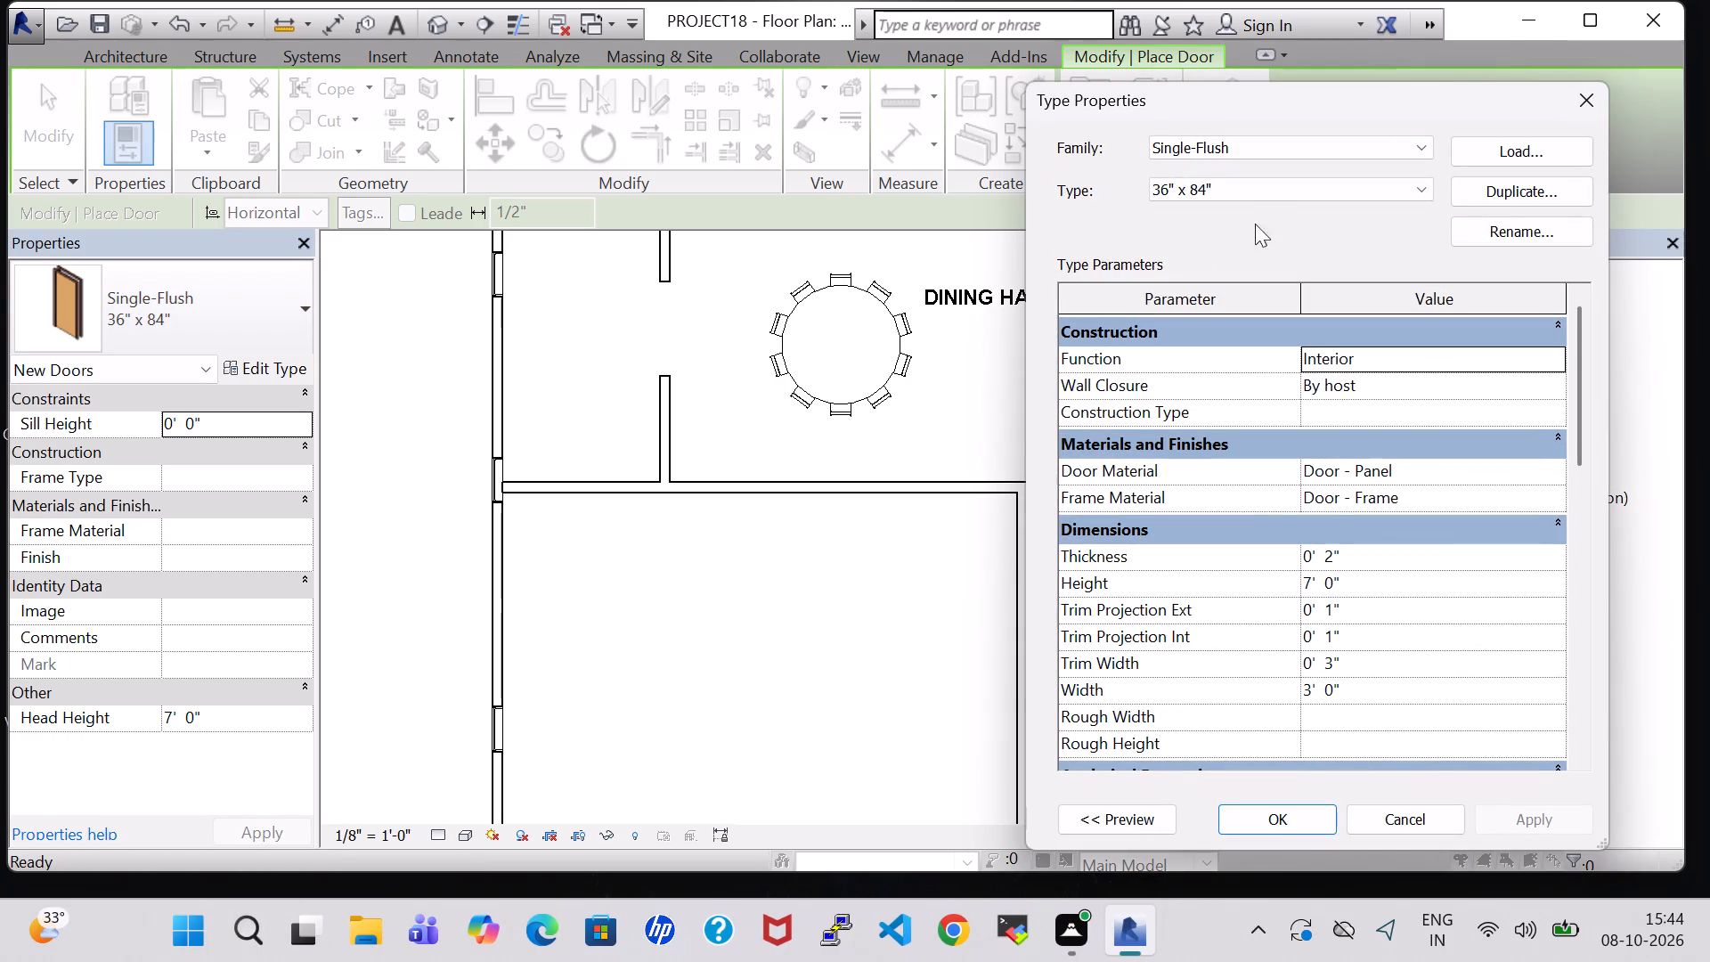
{"action": "left_click", "coordinate": [1245, 190]}
{"action": "left_click", "coordinate": [1223, 318]}
{"action": "left_click", "coordinate": [1259, 807]}
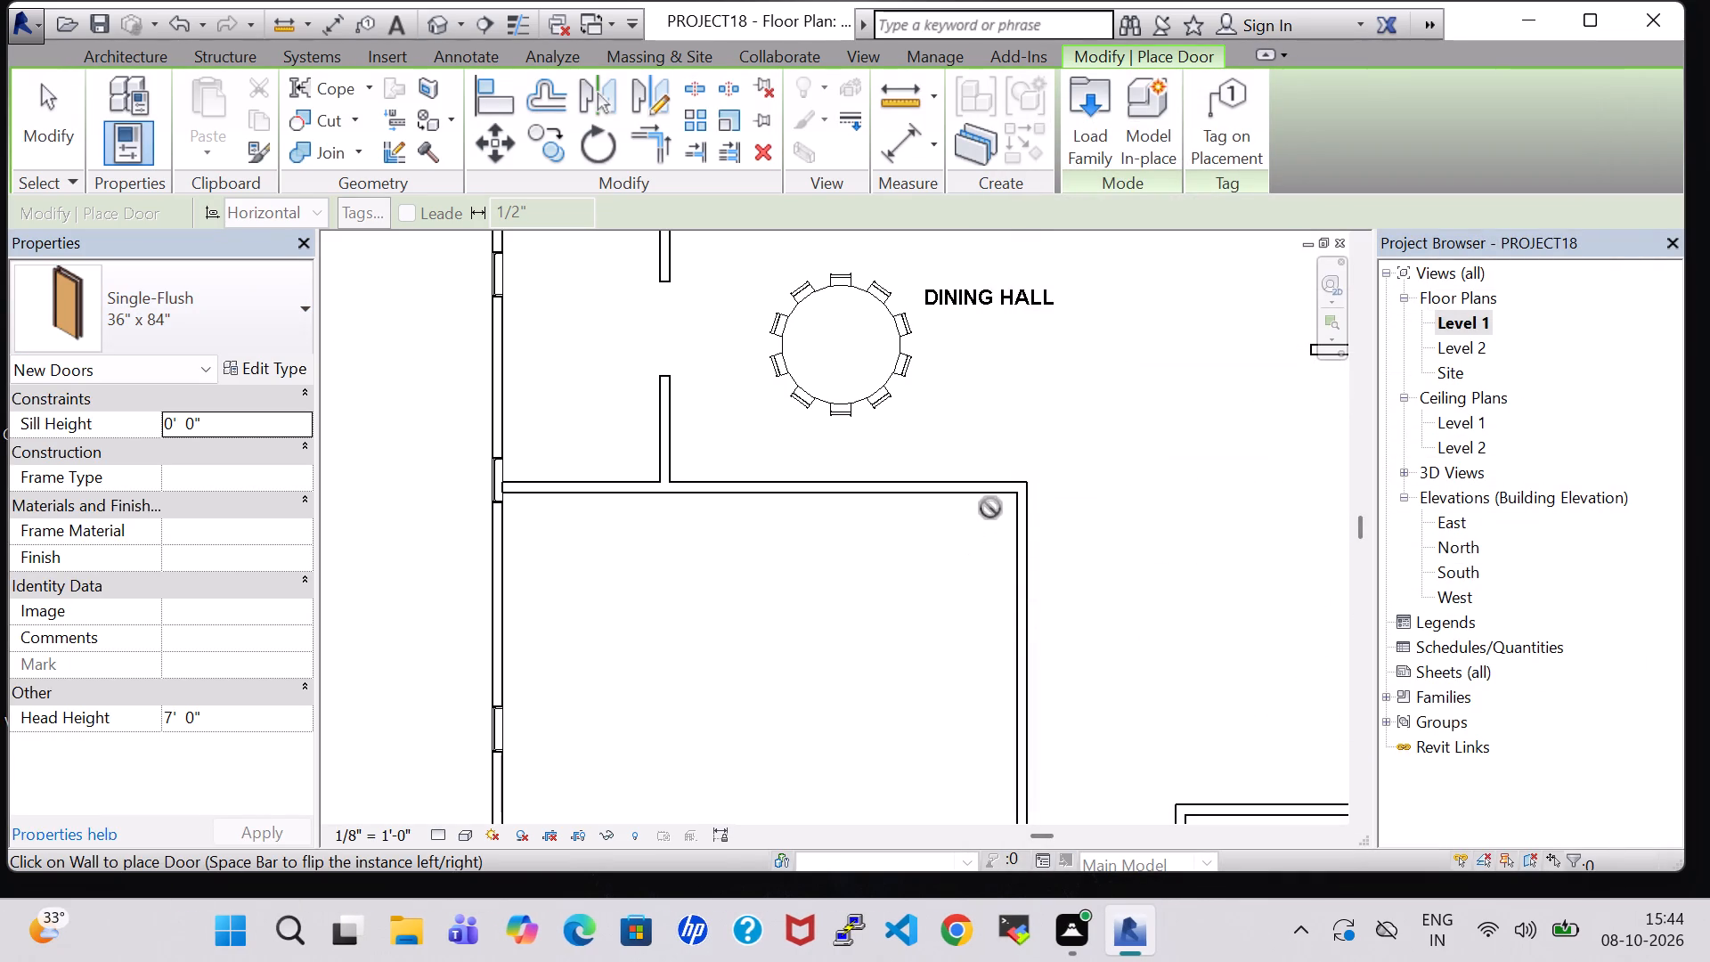
{"action": "left_click", "coordinate": [989, 501]}
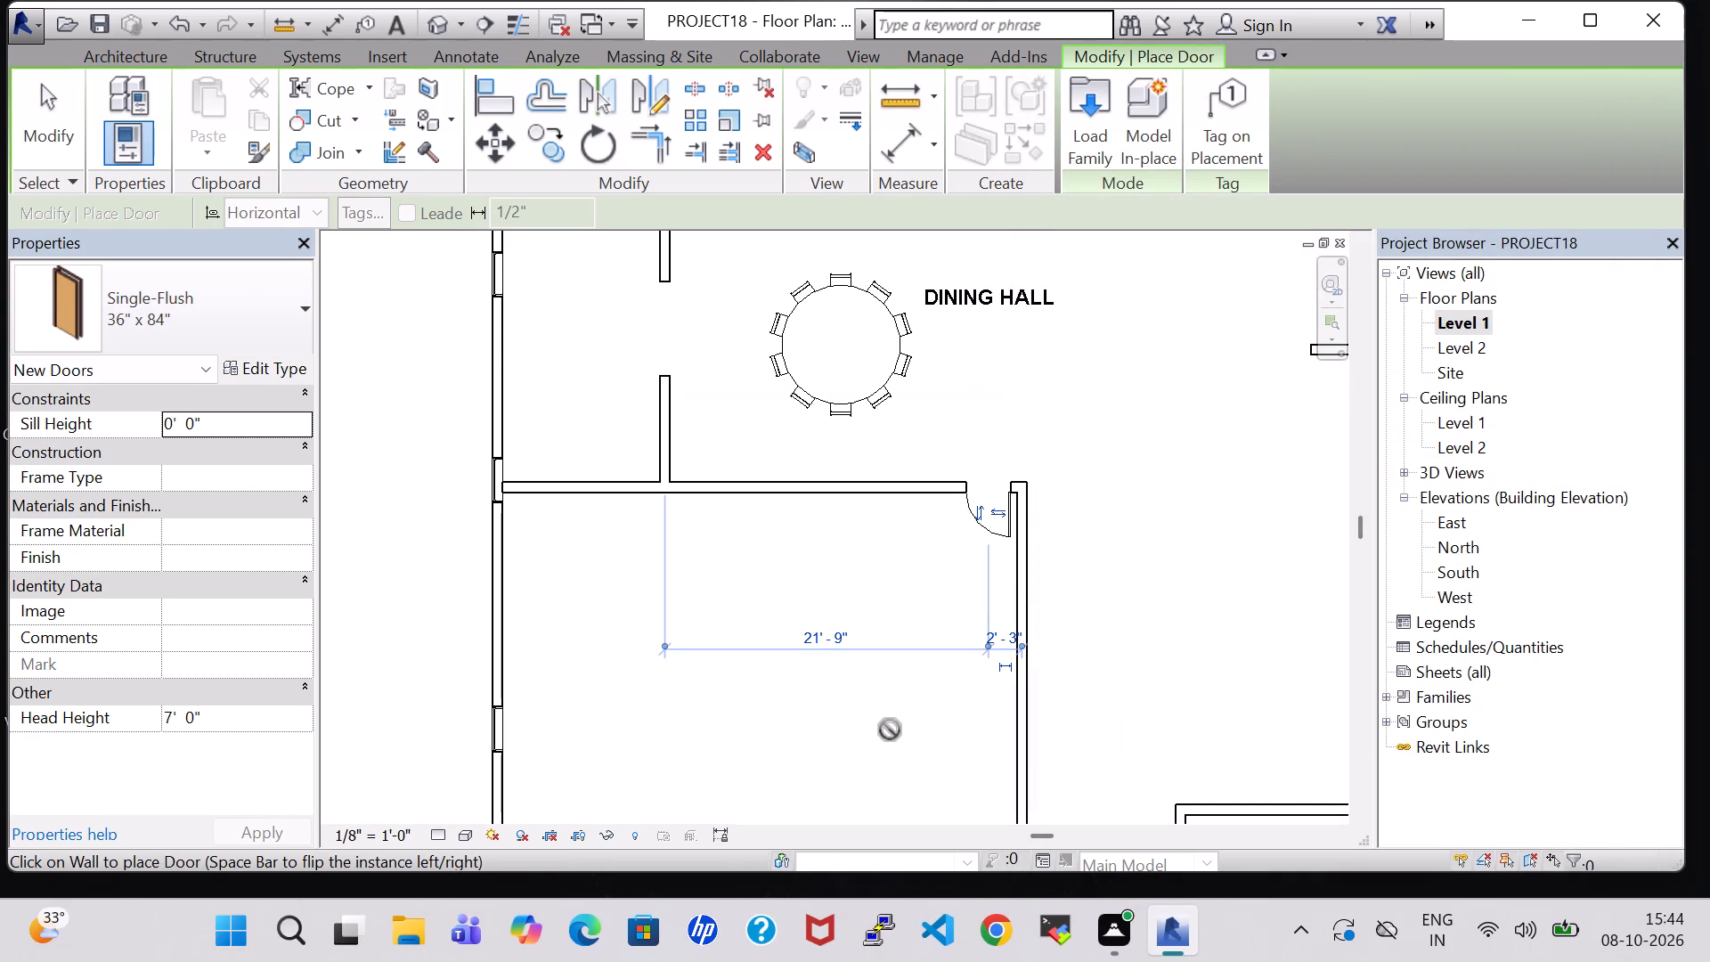
{"action": "key", "text": "Escape"}
{"action": "key", "text": "Escape"}
Load the Kitchenette - Medium family from the Specialty Equipment > Domestic folder of the US Imperial library.
{"action": "scroll", "coordinate": [890, 730], "scroll_direction": "down", "scroll_amount": 3}
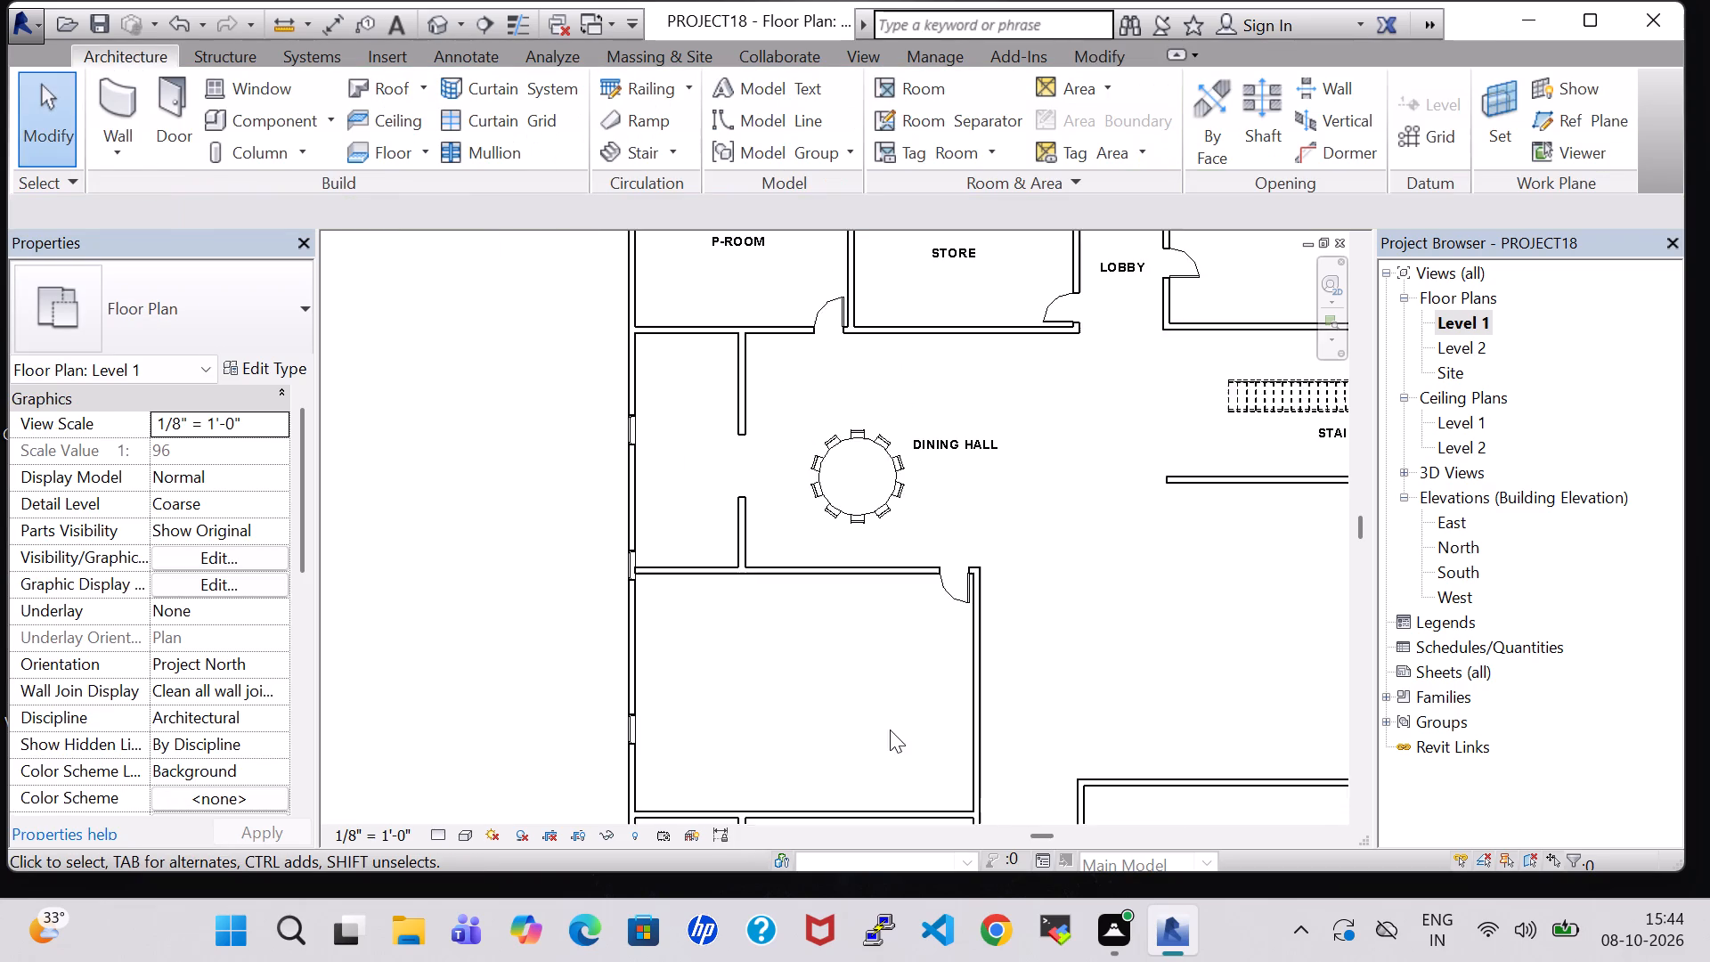
{"action": "scroll", "coordinate": [890, 730], "scroll_direction": "down", "scroll_amount": 3}
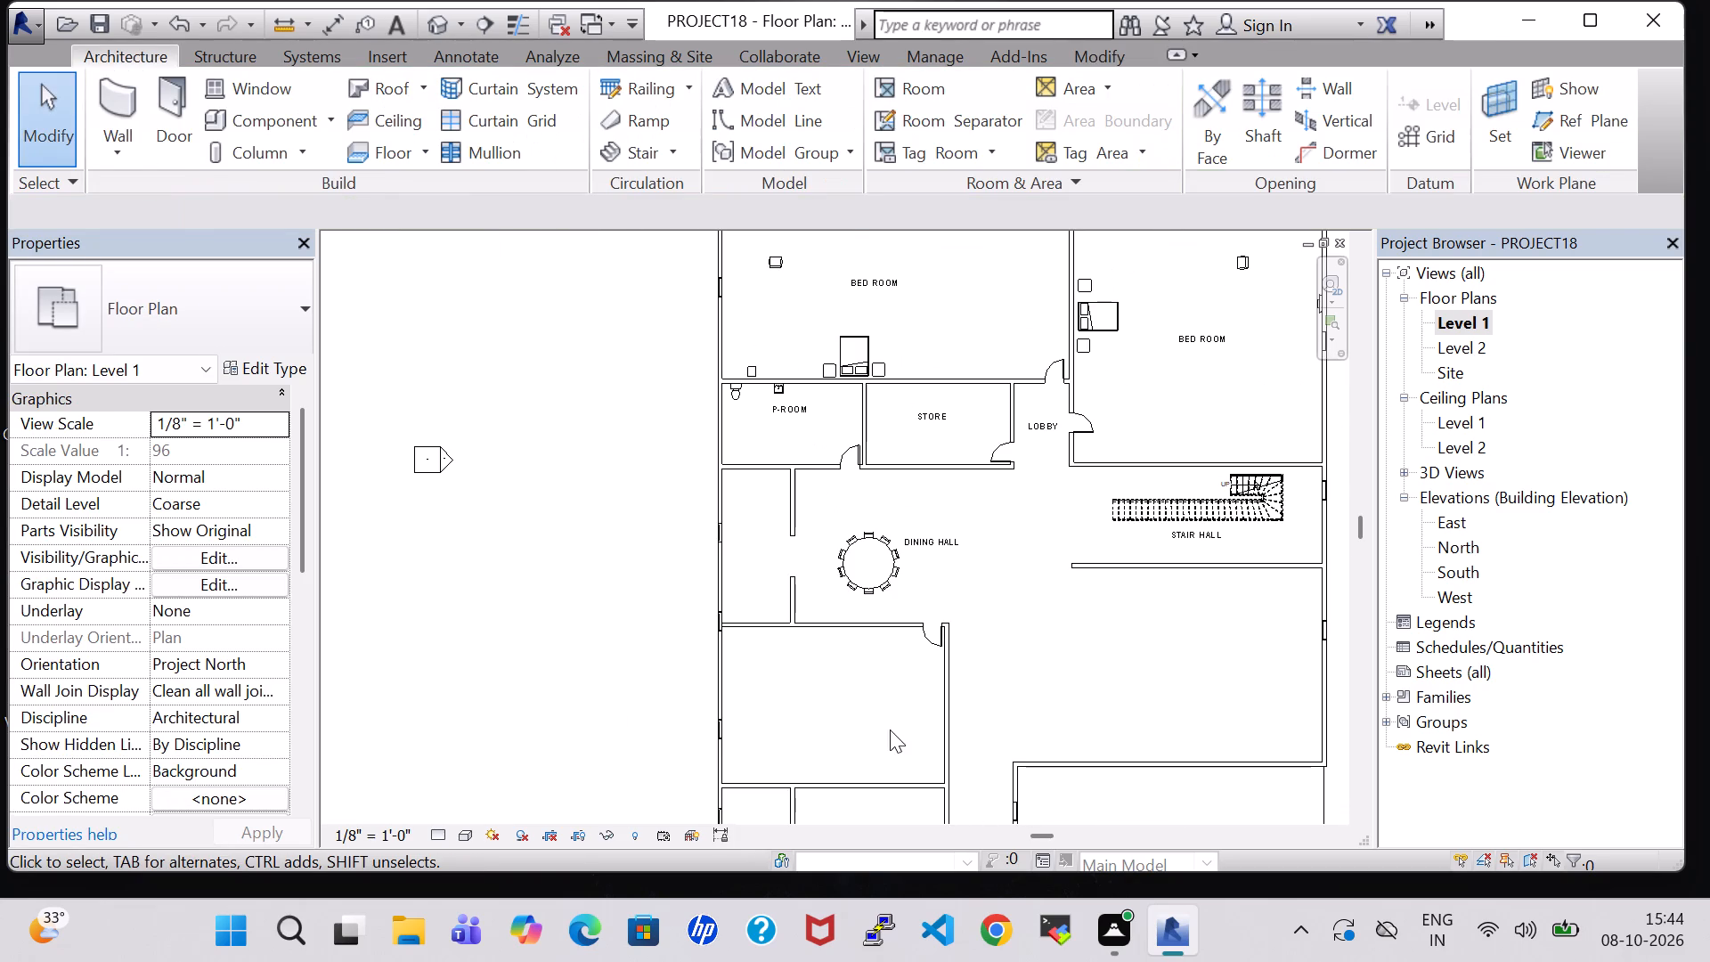
{"action": "scroll", "coordinate": [890, 730], "scroll_direction": "down", "scroll_amount": 1}
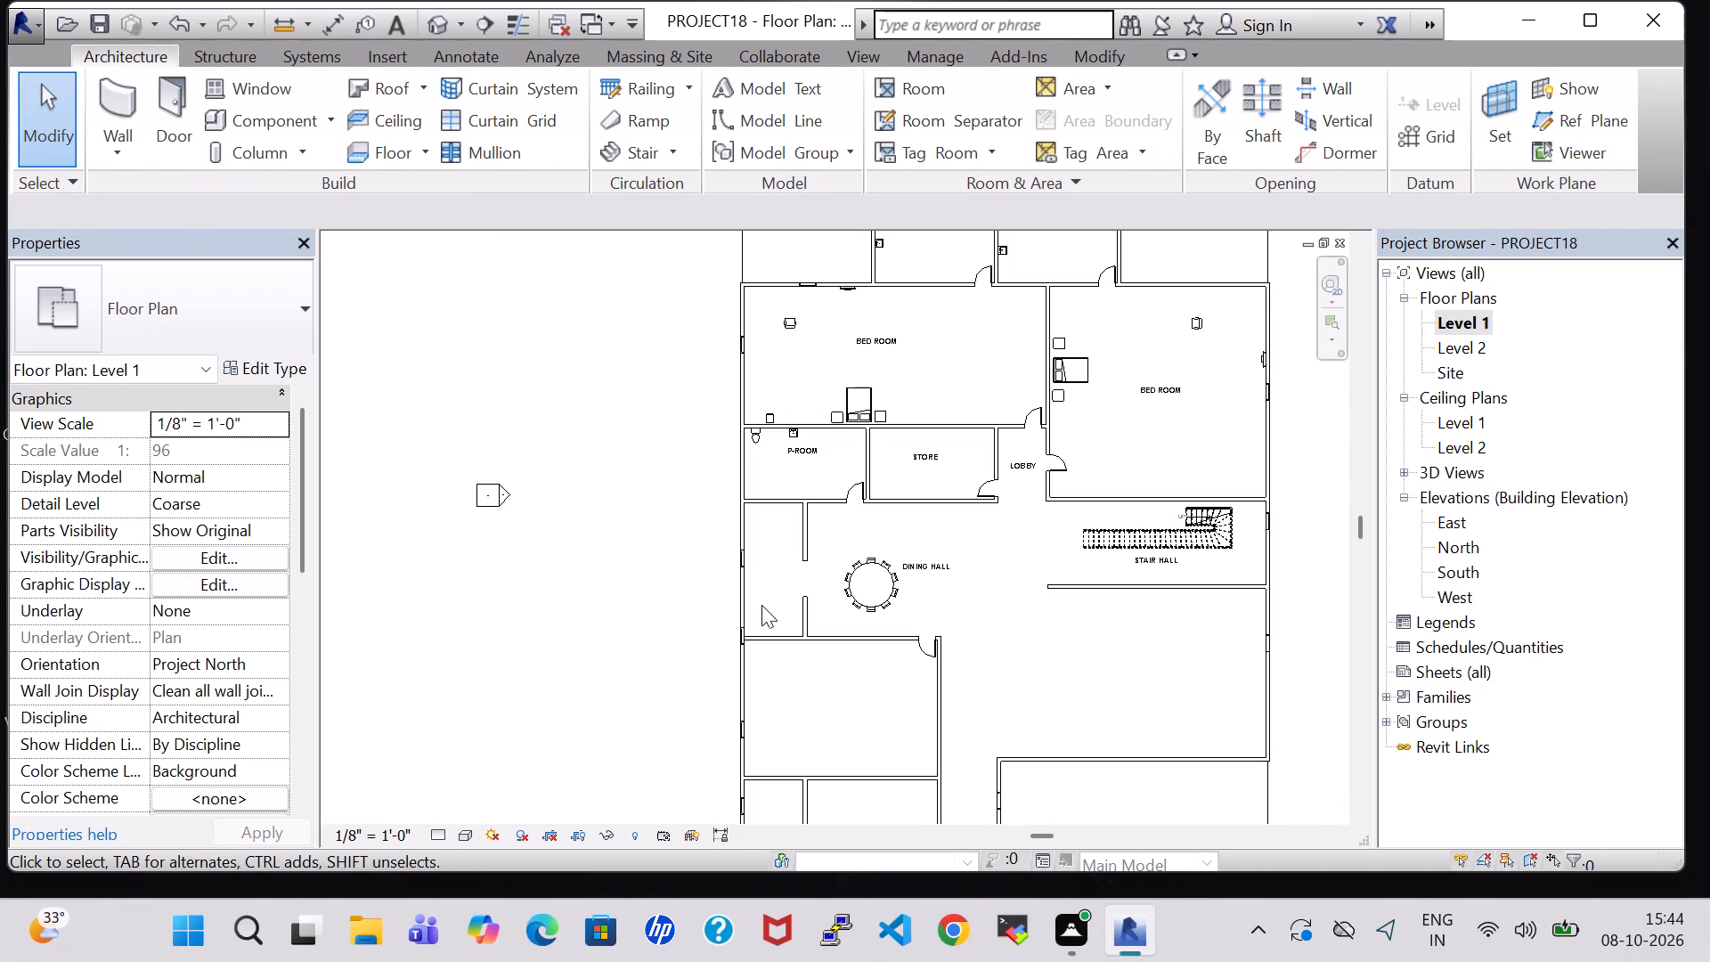
{"action": "left_click", "coordinate": [275, 112]}
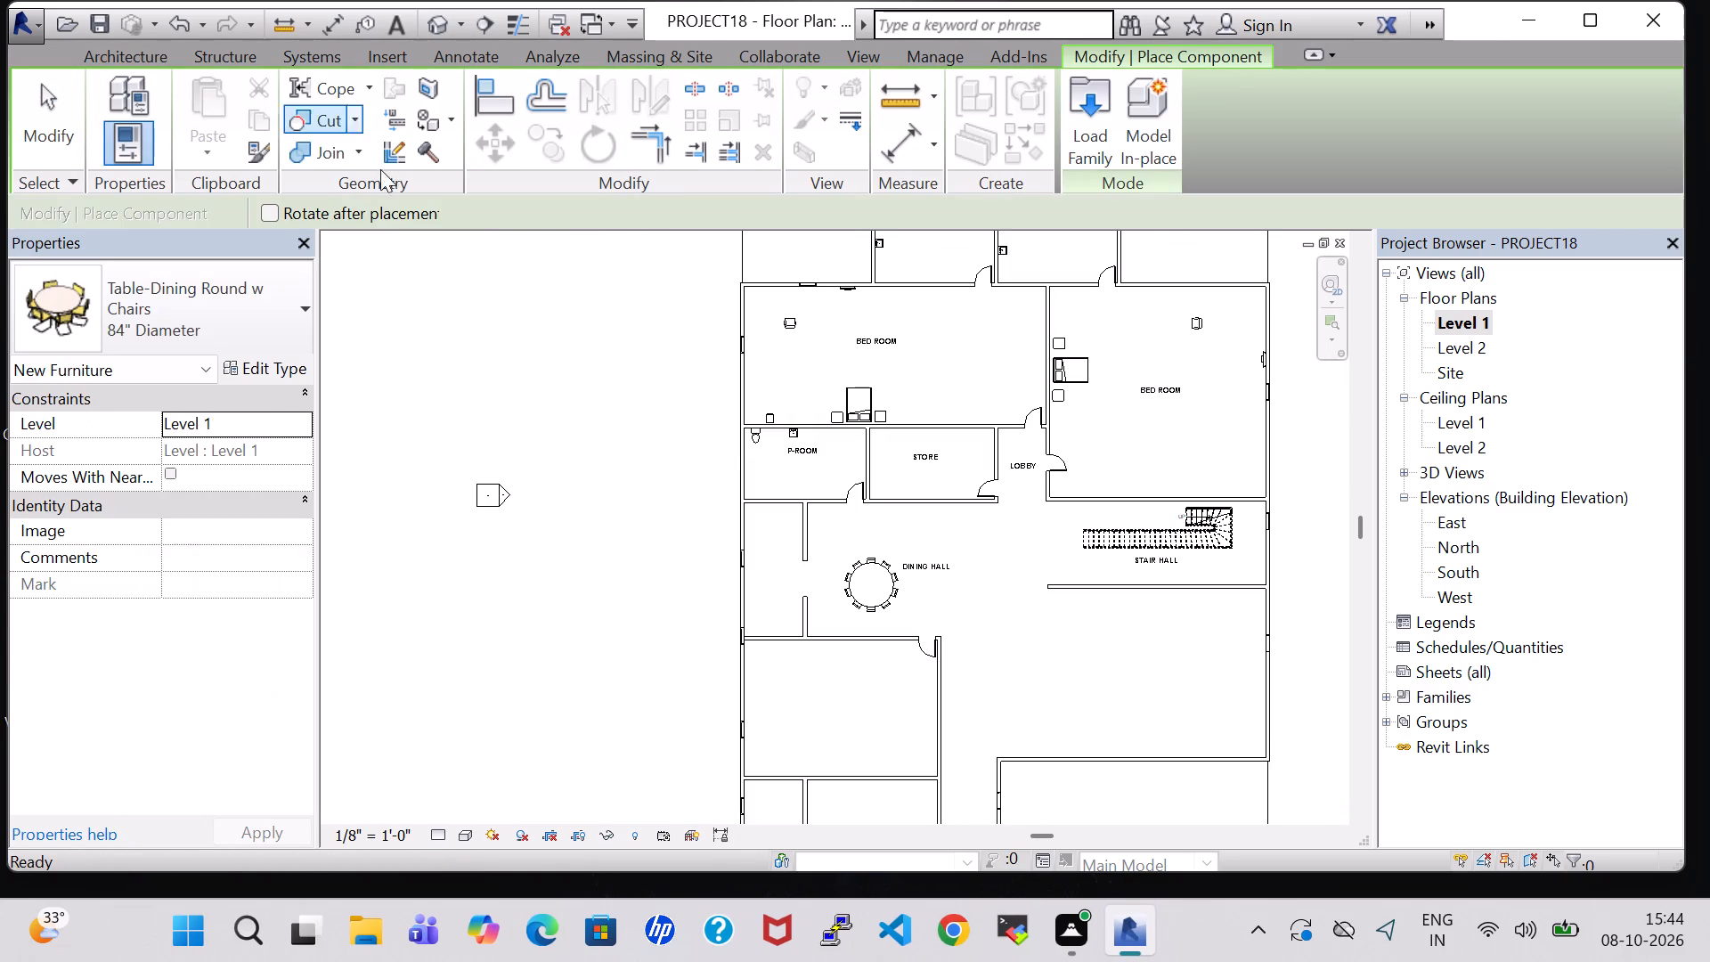
{"action": "left_click", "coordinate": [1086, 122]}
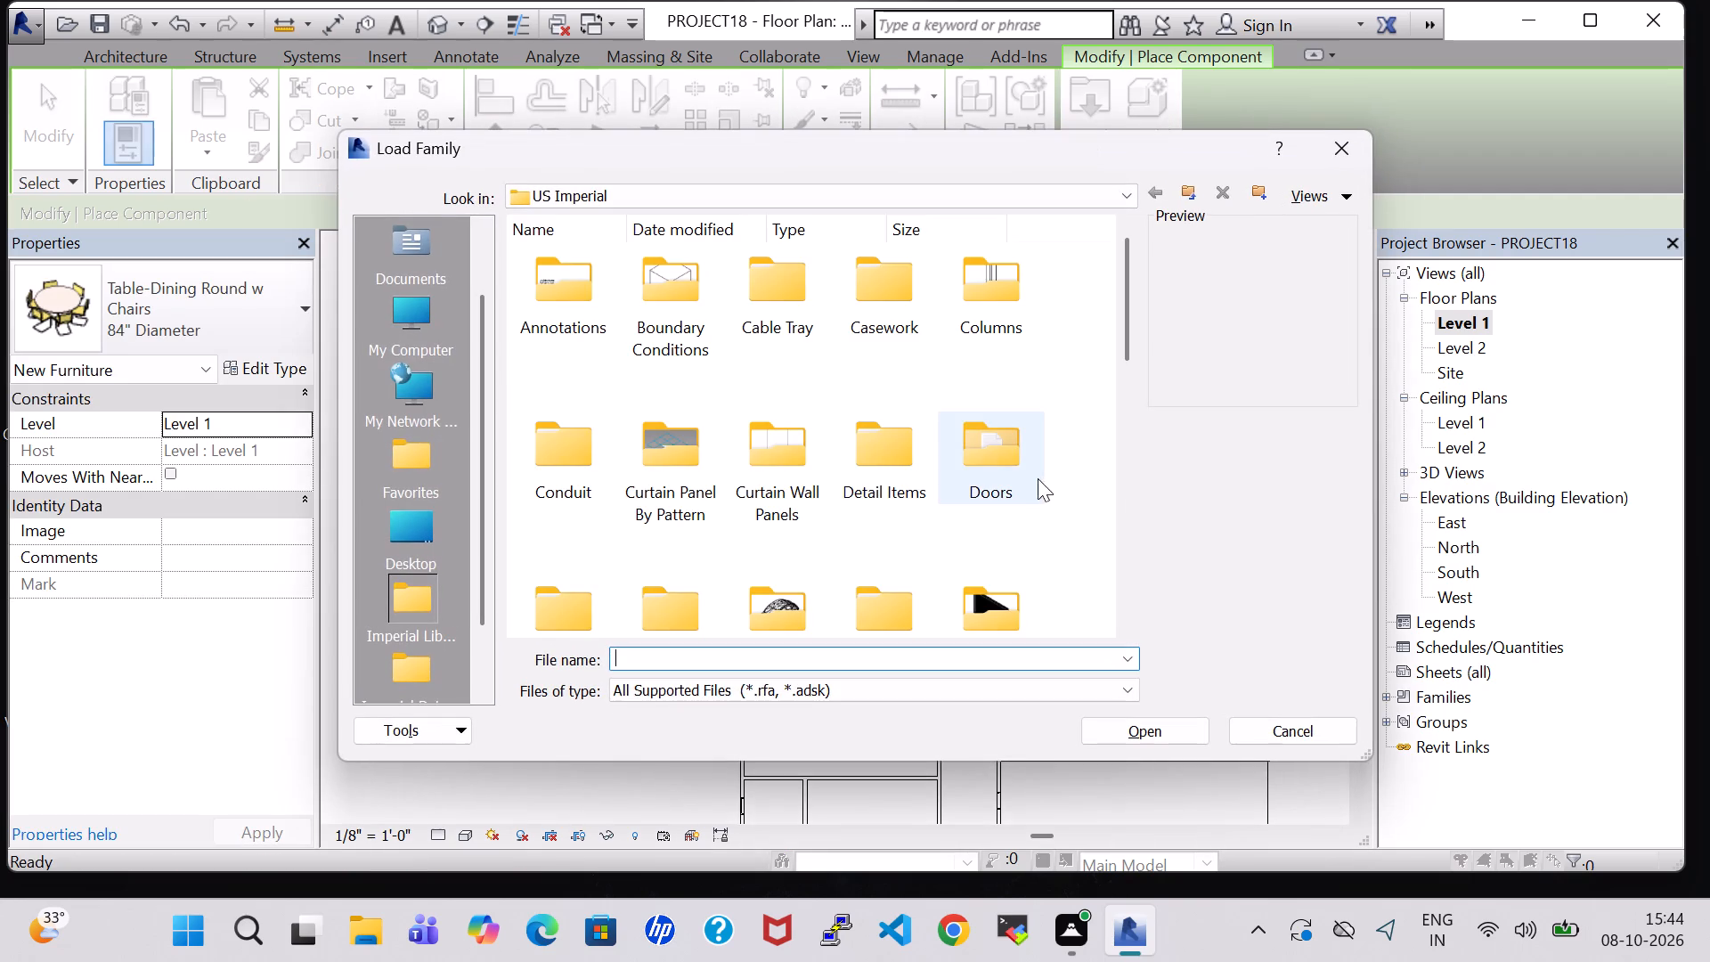
{"action": "left_click", "coordinate": [1022, 471]}
{"action": "key", "text": "s"}
{"action": "double_click", "coordinate": [668, 299]}
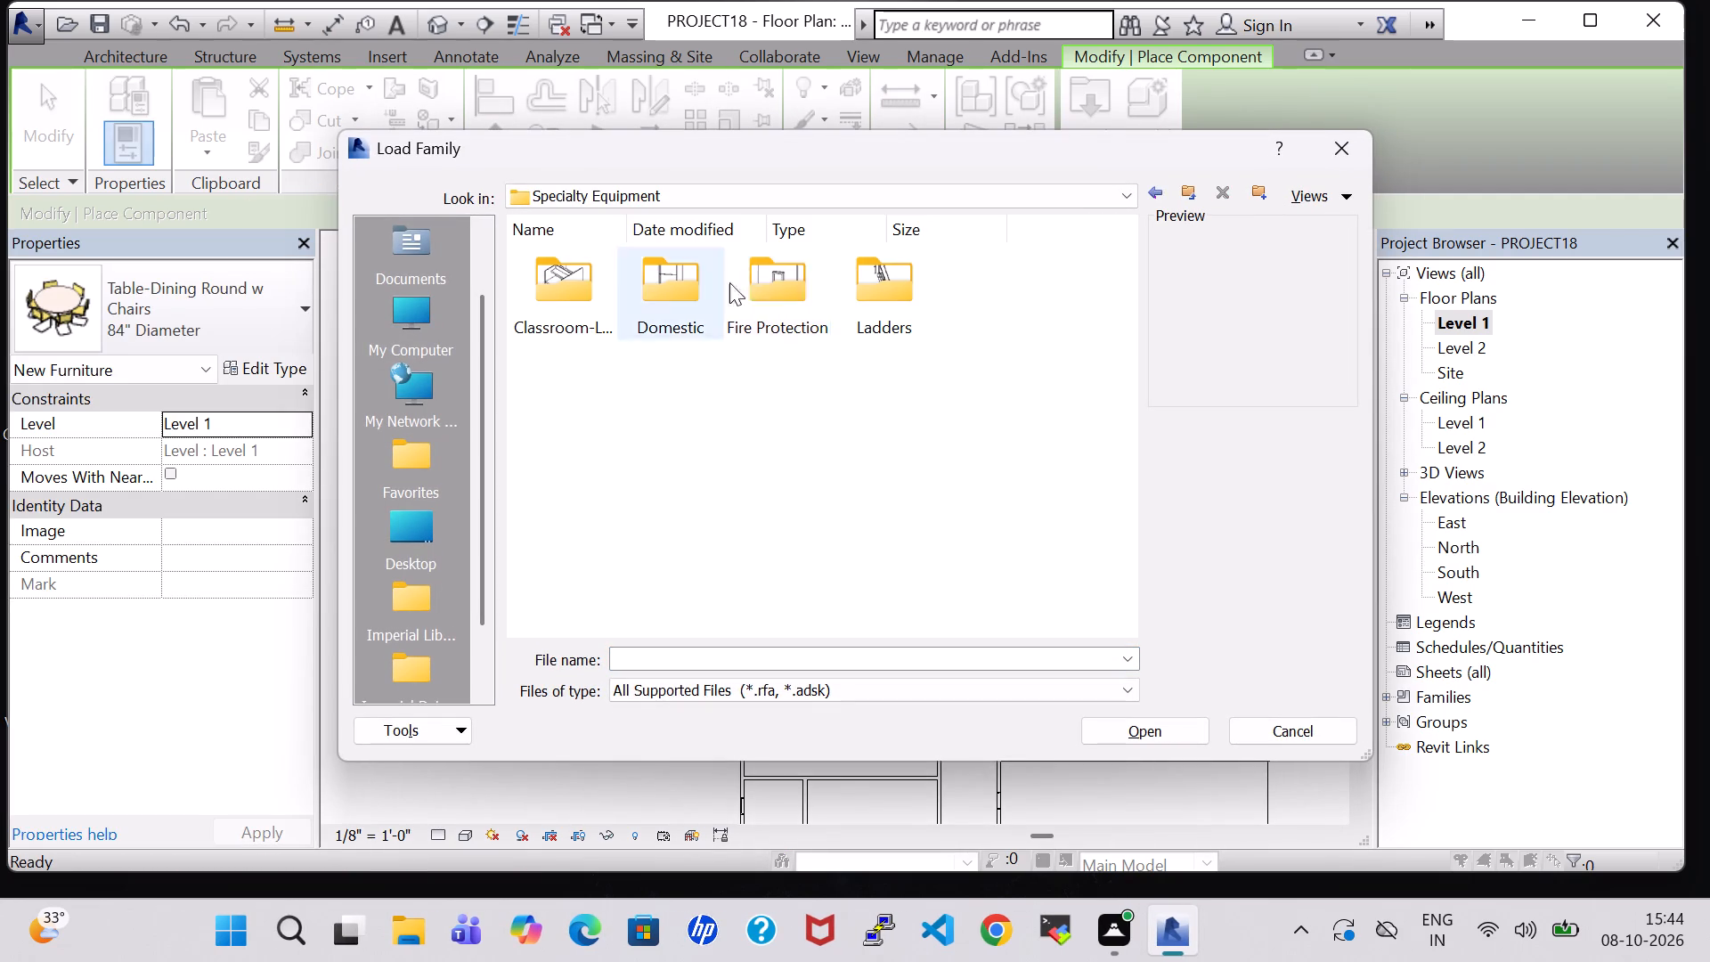
{"action": "double_click", "coordinate": [664, 274]}
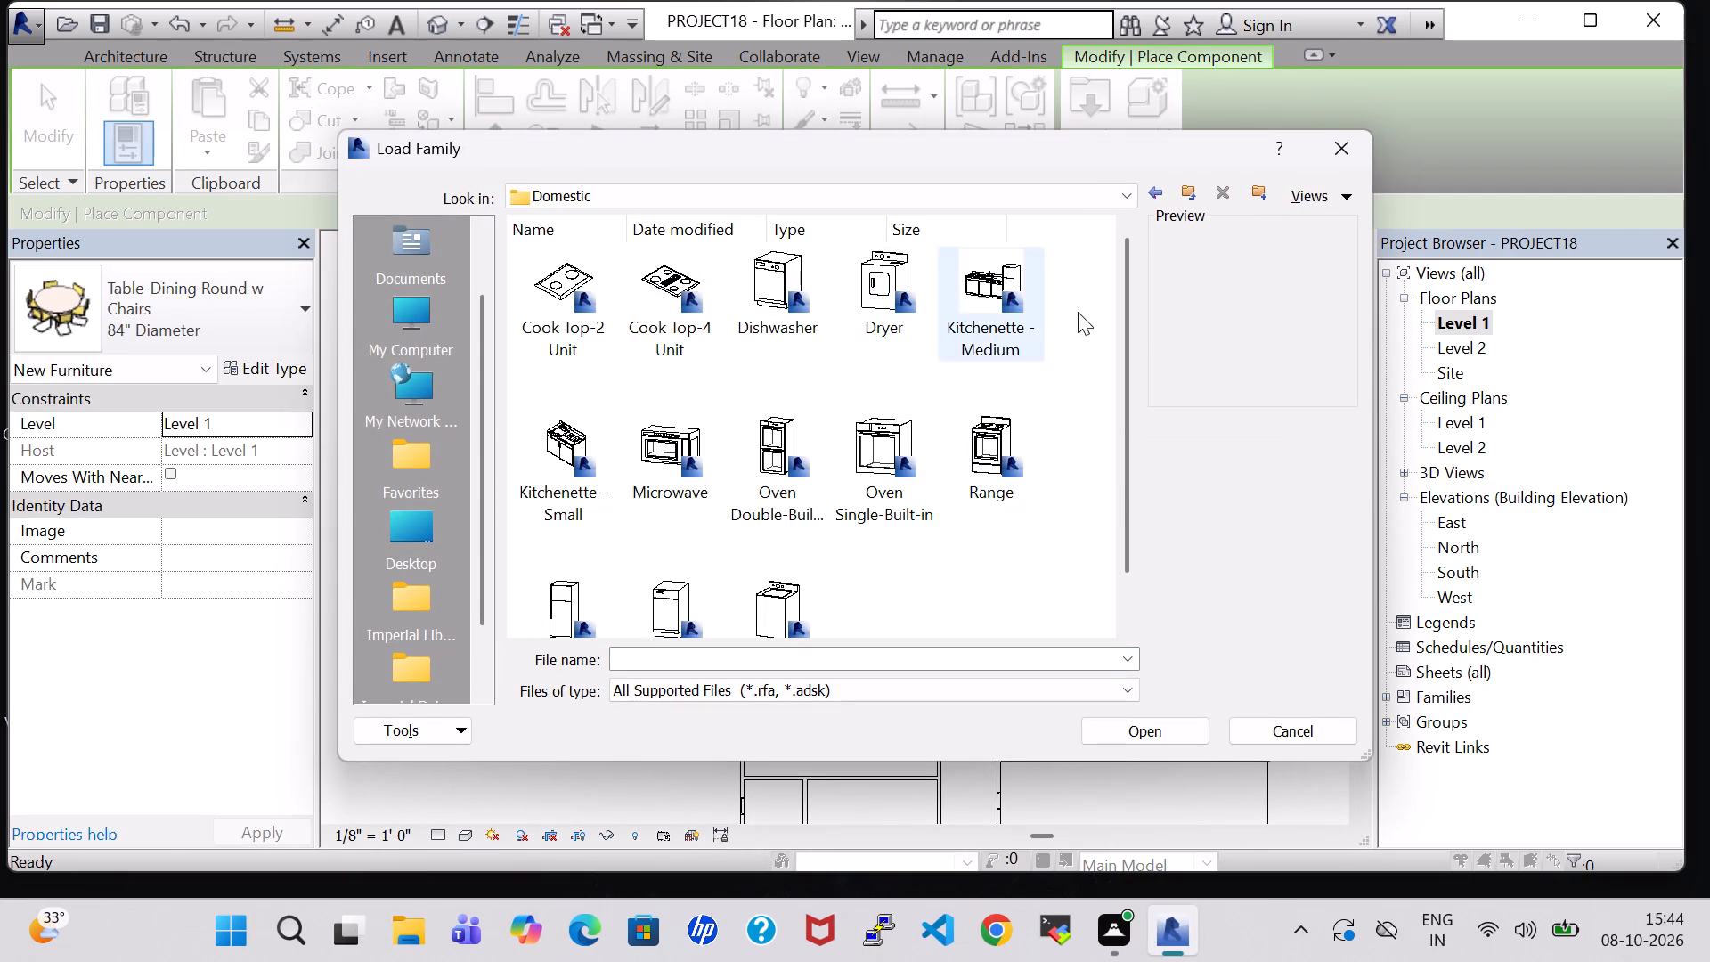
{"action": "left_click", "coordinate": [983, 299]}
{"action": "left_click", "coordinate": [1162, 725]}
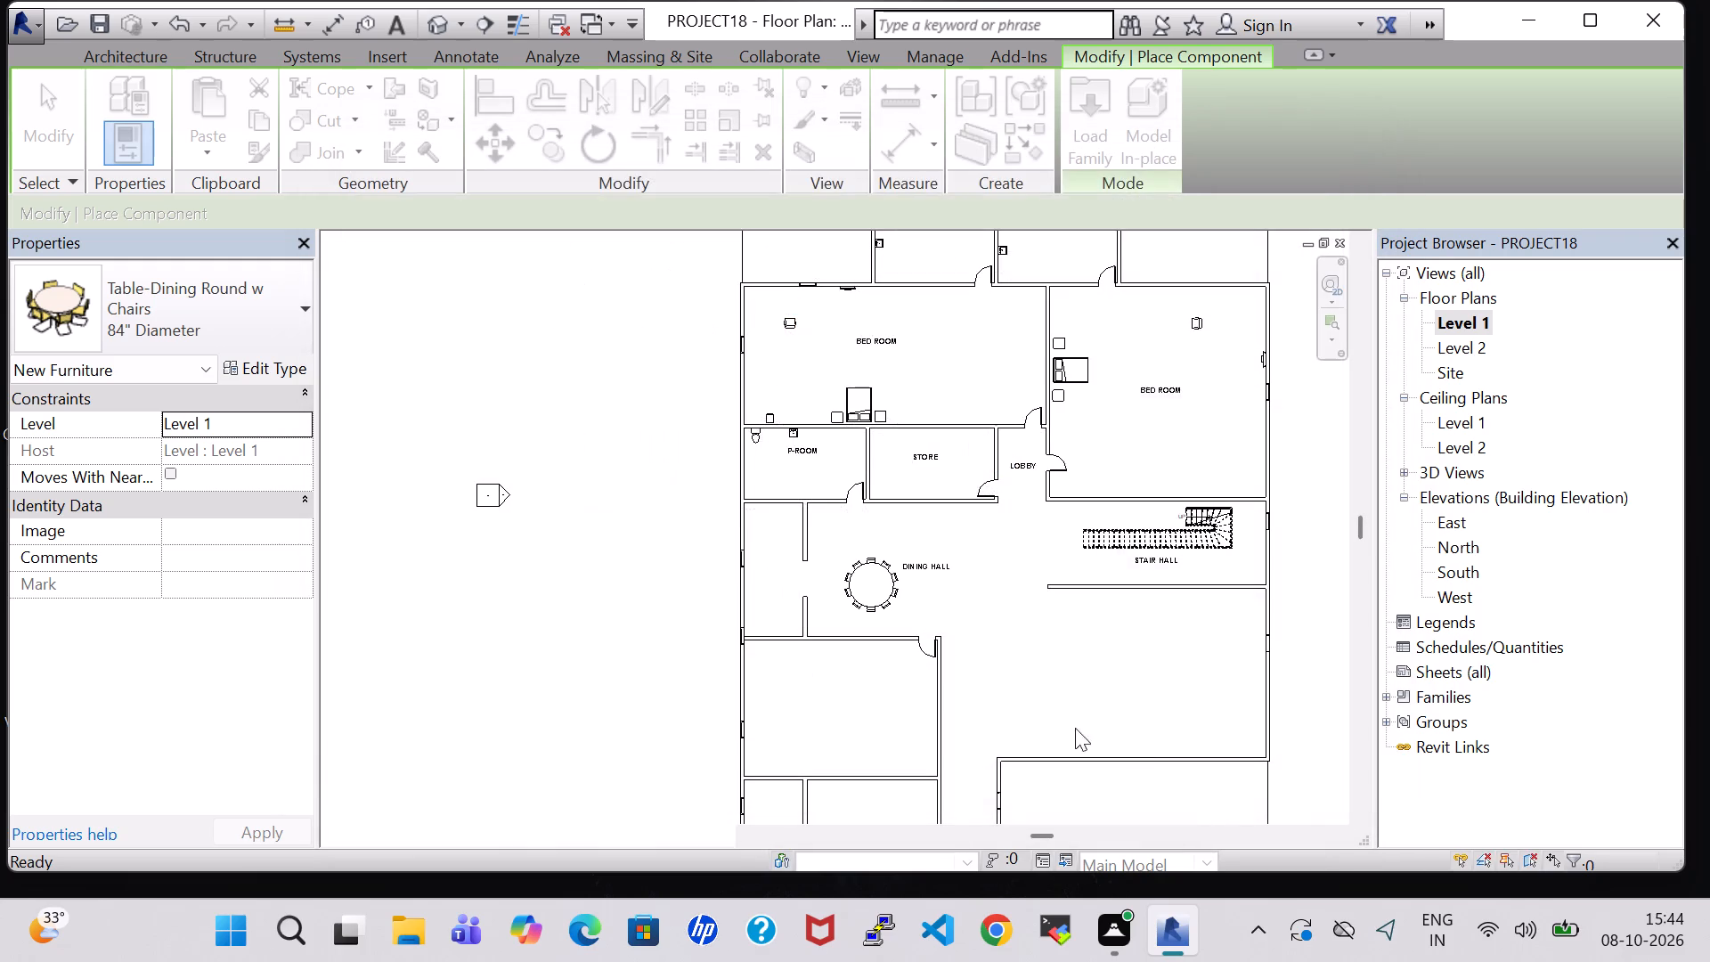
Place the kitchenette running north-south against the west wall of the room south of the dining hall, about 9'-1" from its north wall.
{"action": "left_click", "coordinate": [697, 395]}
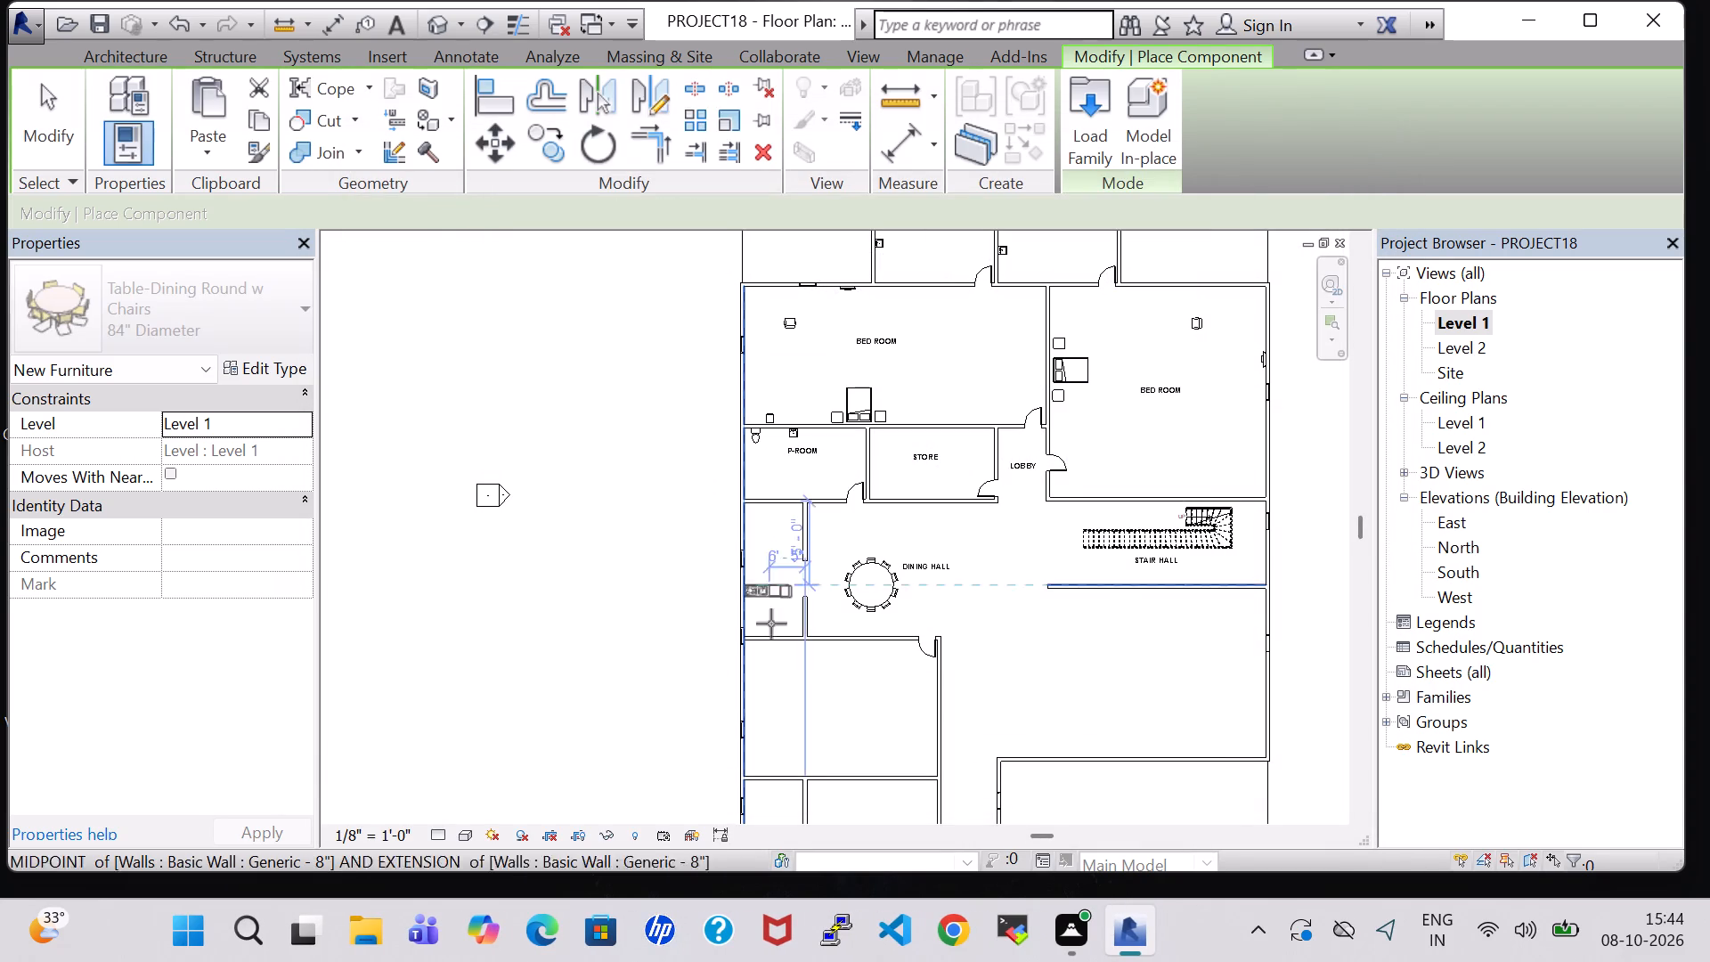
{"action": "key", "text": "space"}
{"action": "scroll", "coordinate": [785, 701], "scroll_direction": "up", "scroll_amount": 4}
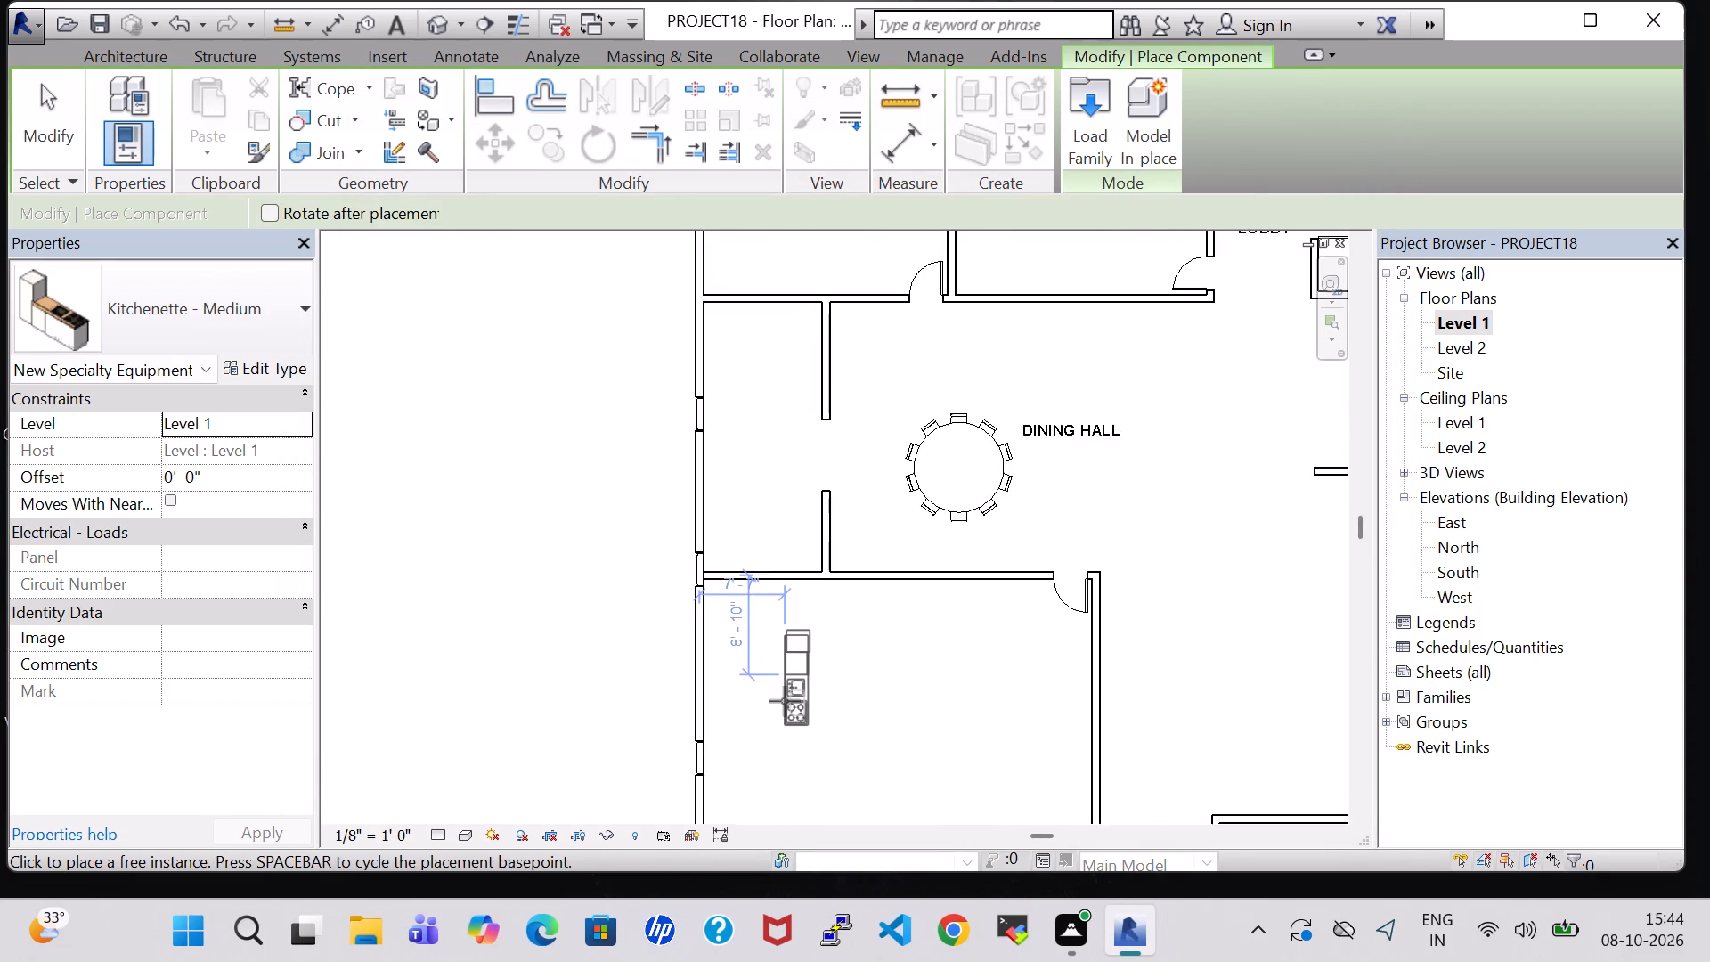
{"action": "scroll", "coordinate": [785, 701], "scroll_direction": "up", "scroll_amount": 2}
{"action": "scroll", "coordinate": [785, 701], "scroll_direction": "down", "scroll_amount": 1}
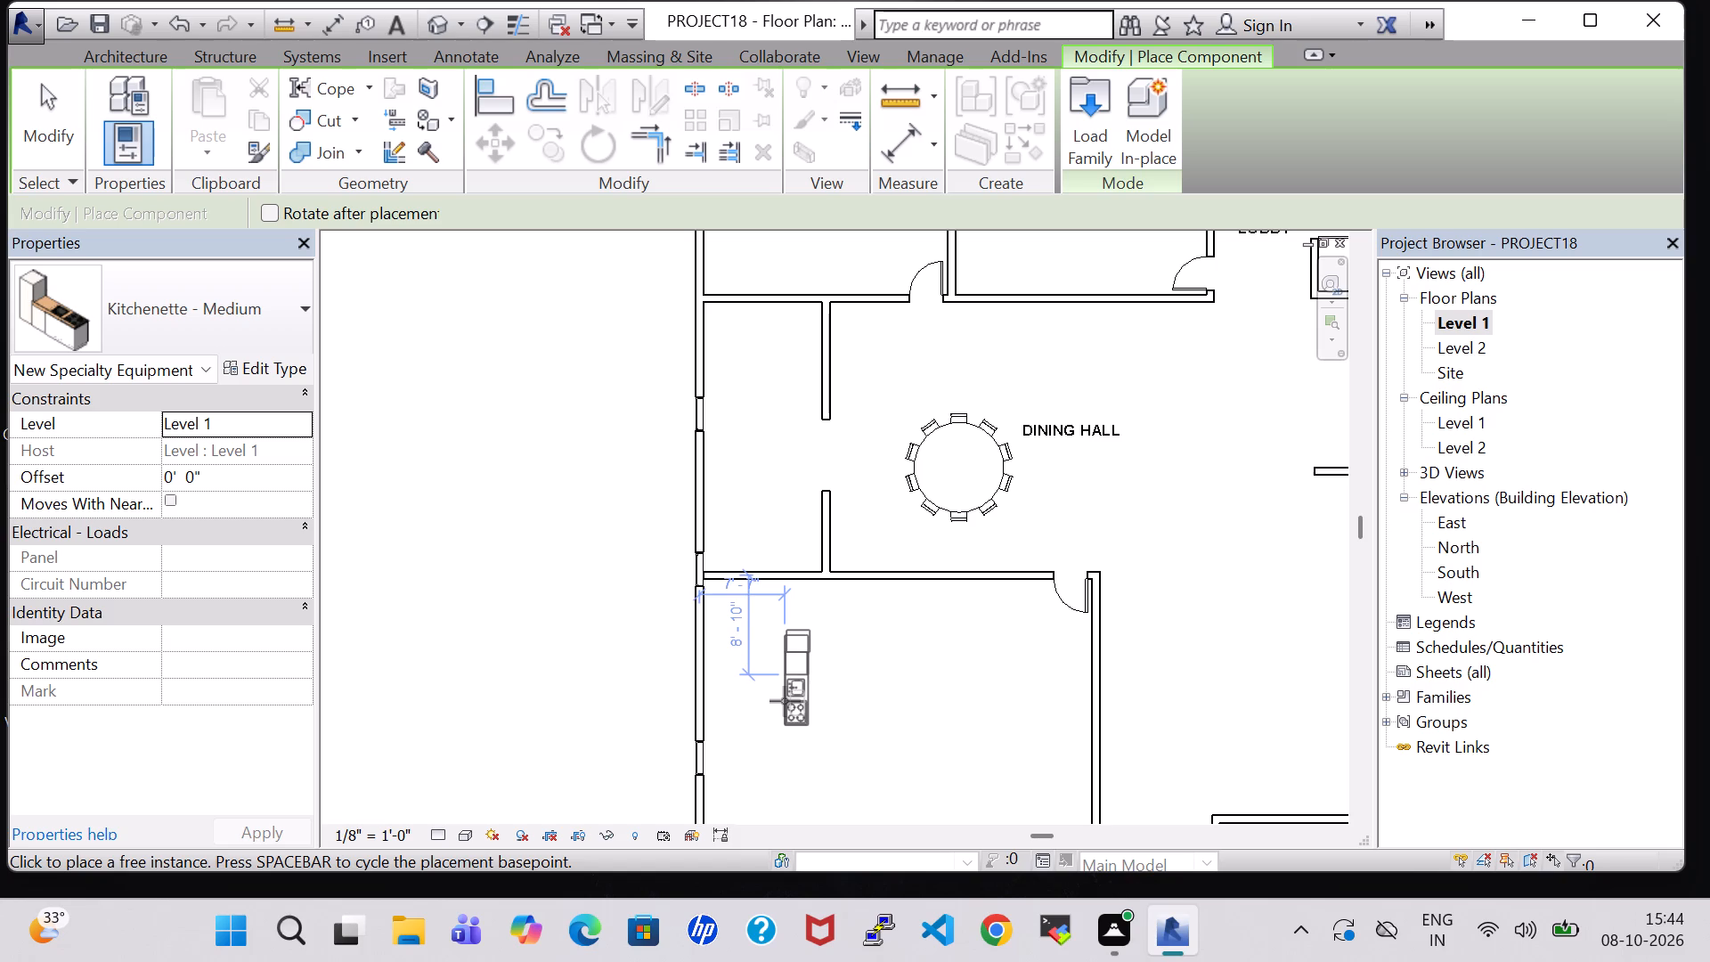
{"action": "left_click", "coordinate": [702, 704]}
{"action": "key", "text": "Escape"}
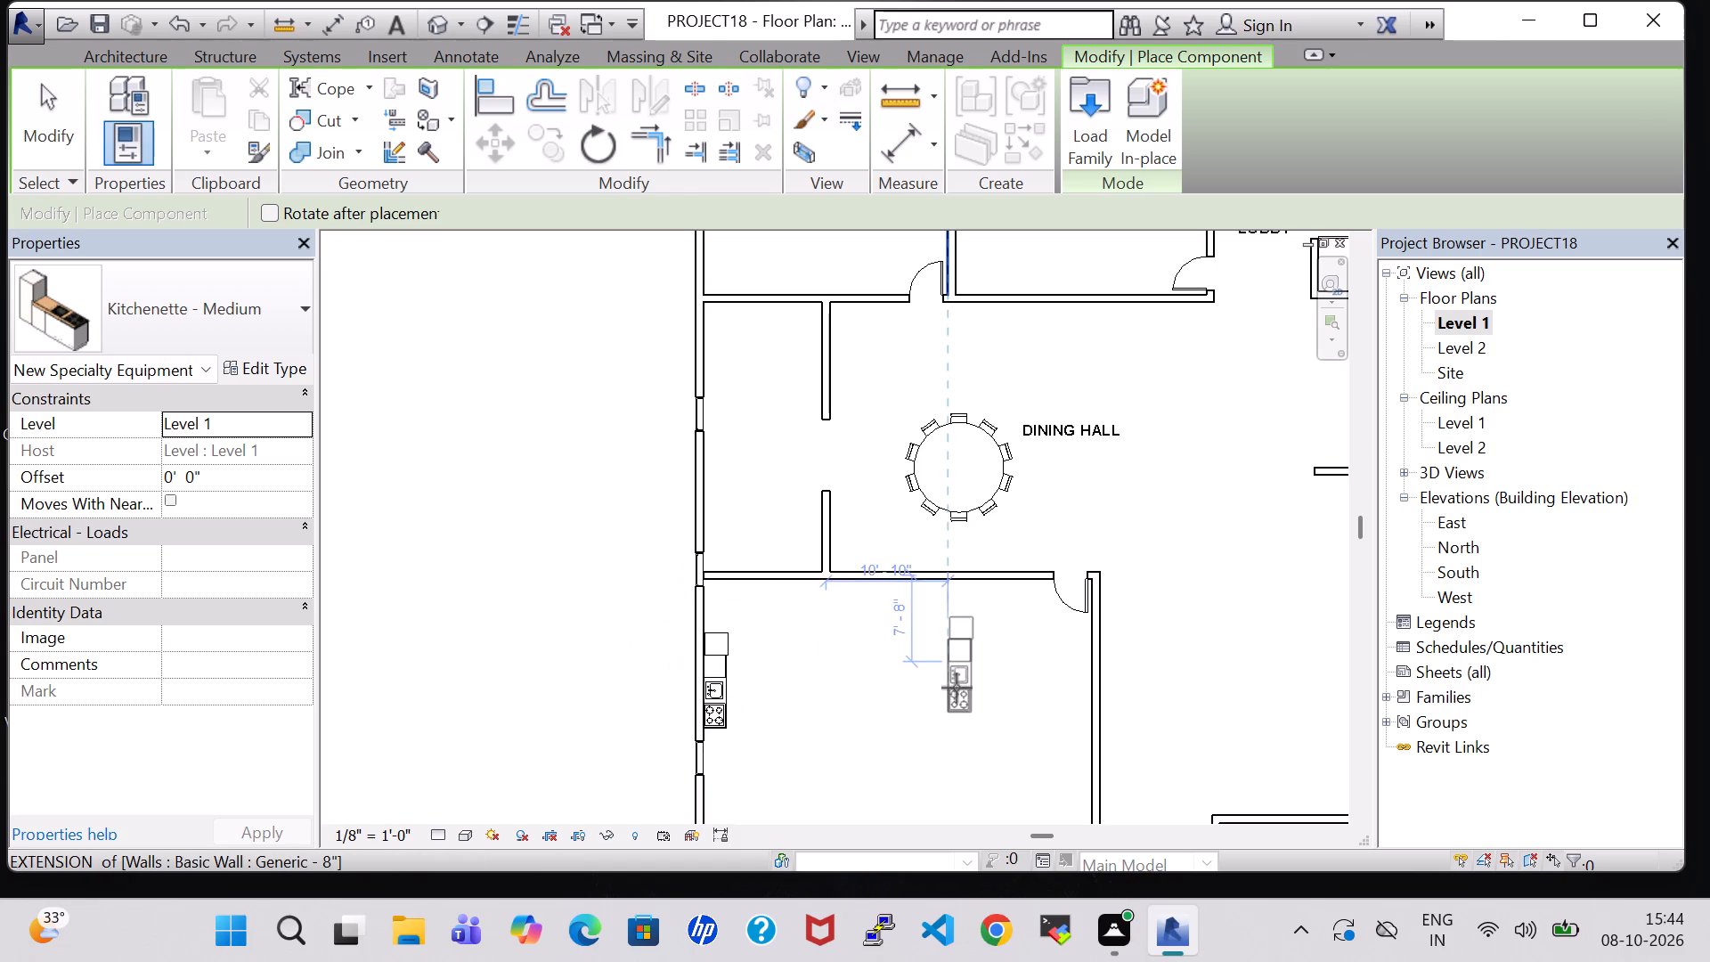
{"action": "key", "text": "Escape"}
Load the Work Station Cubicle family from the Furniture System folder of the US Imperial library.
{"action": "scroll", "coordinate": [957, 688], "scroll_direction": "down", "scroll_amount": 1}
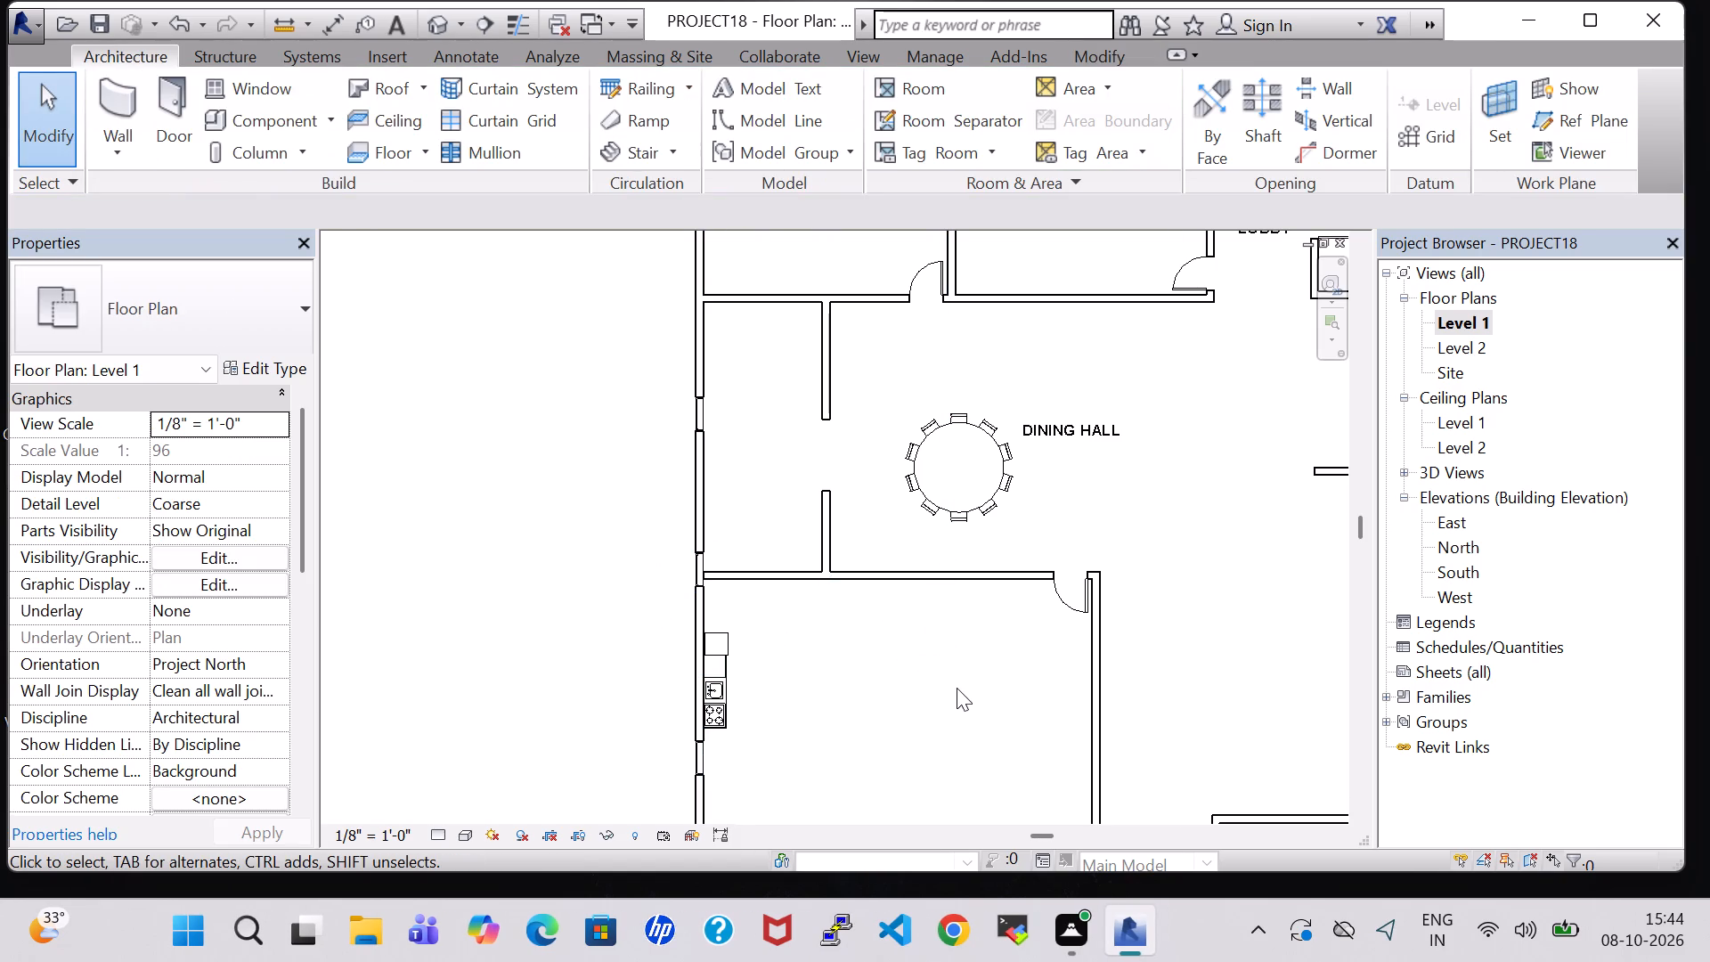
{"action": "scroll", "coordinate": [957, 688], "scroll_direction": "down", "scroll_amount": 1}
{"action": "middle_click_drag", "start_coordinate": [957, 688], "coordinate": [948, 624]}
{"action": "scroll", "coordinate": [948, 624], "scroll_direction": "up", "scroll_amount": 2}
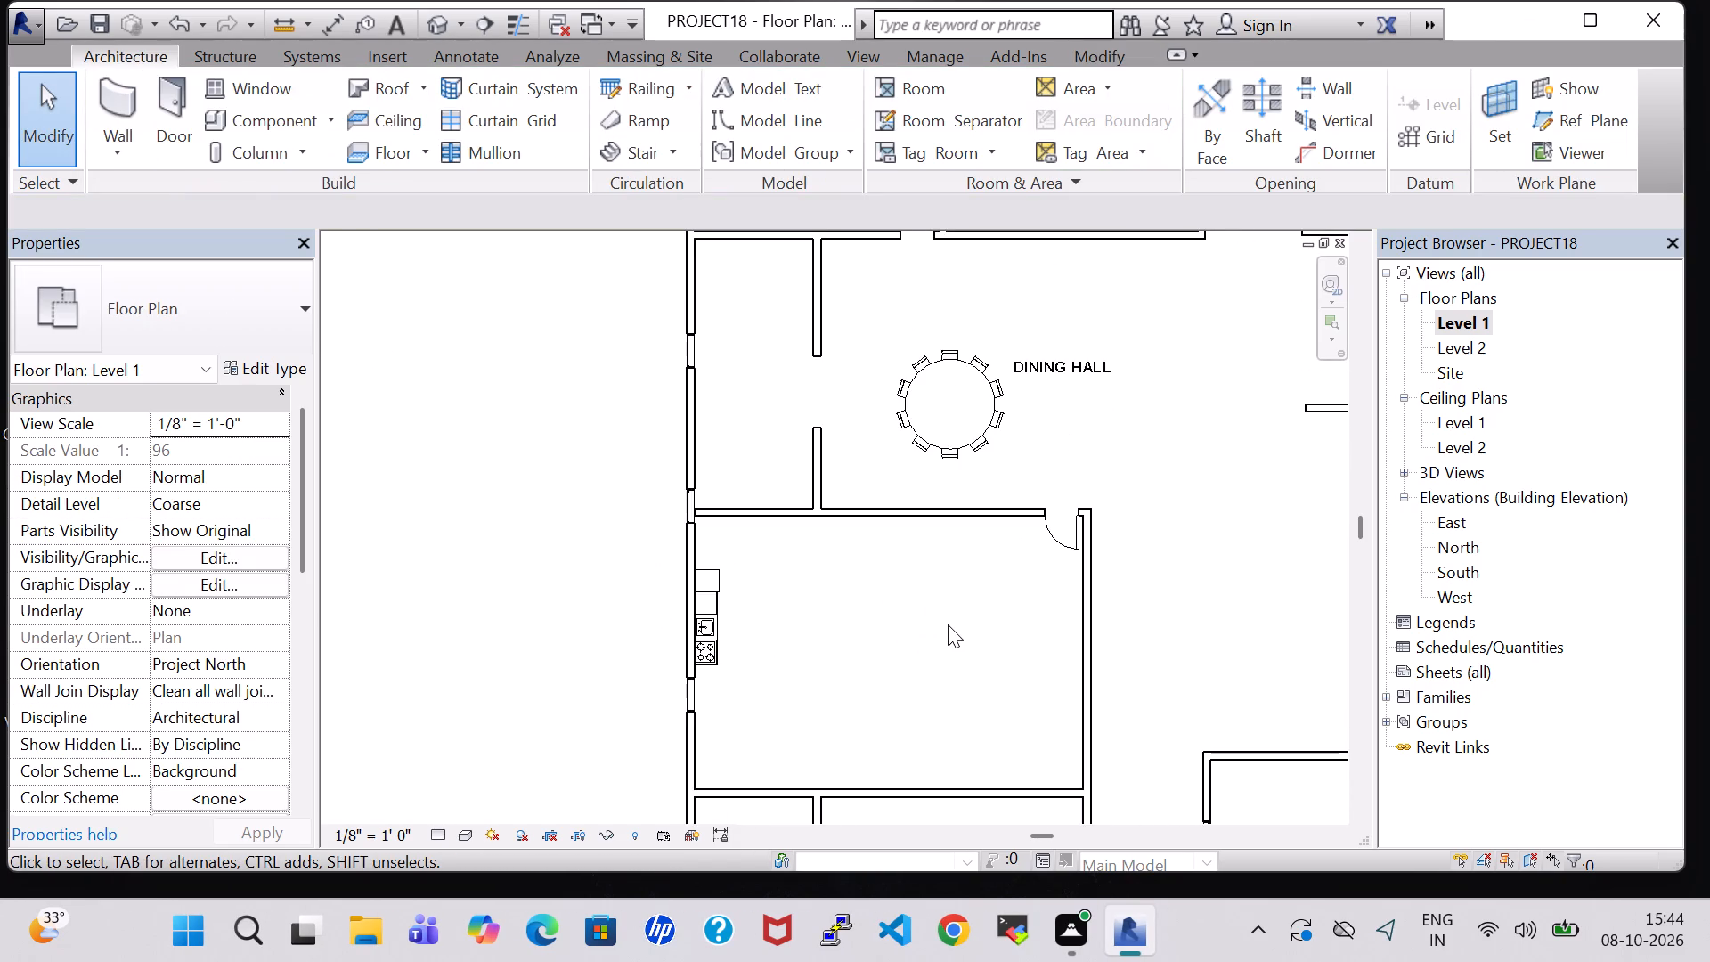
{"action": "scroll", "coordinate": [948, 624], "scroll_direction": "down", "scroll_amount": 1}
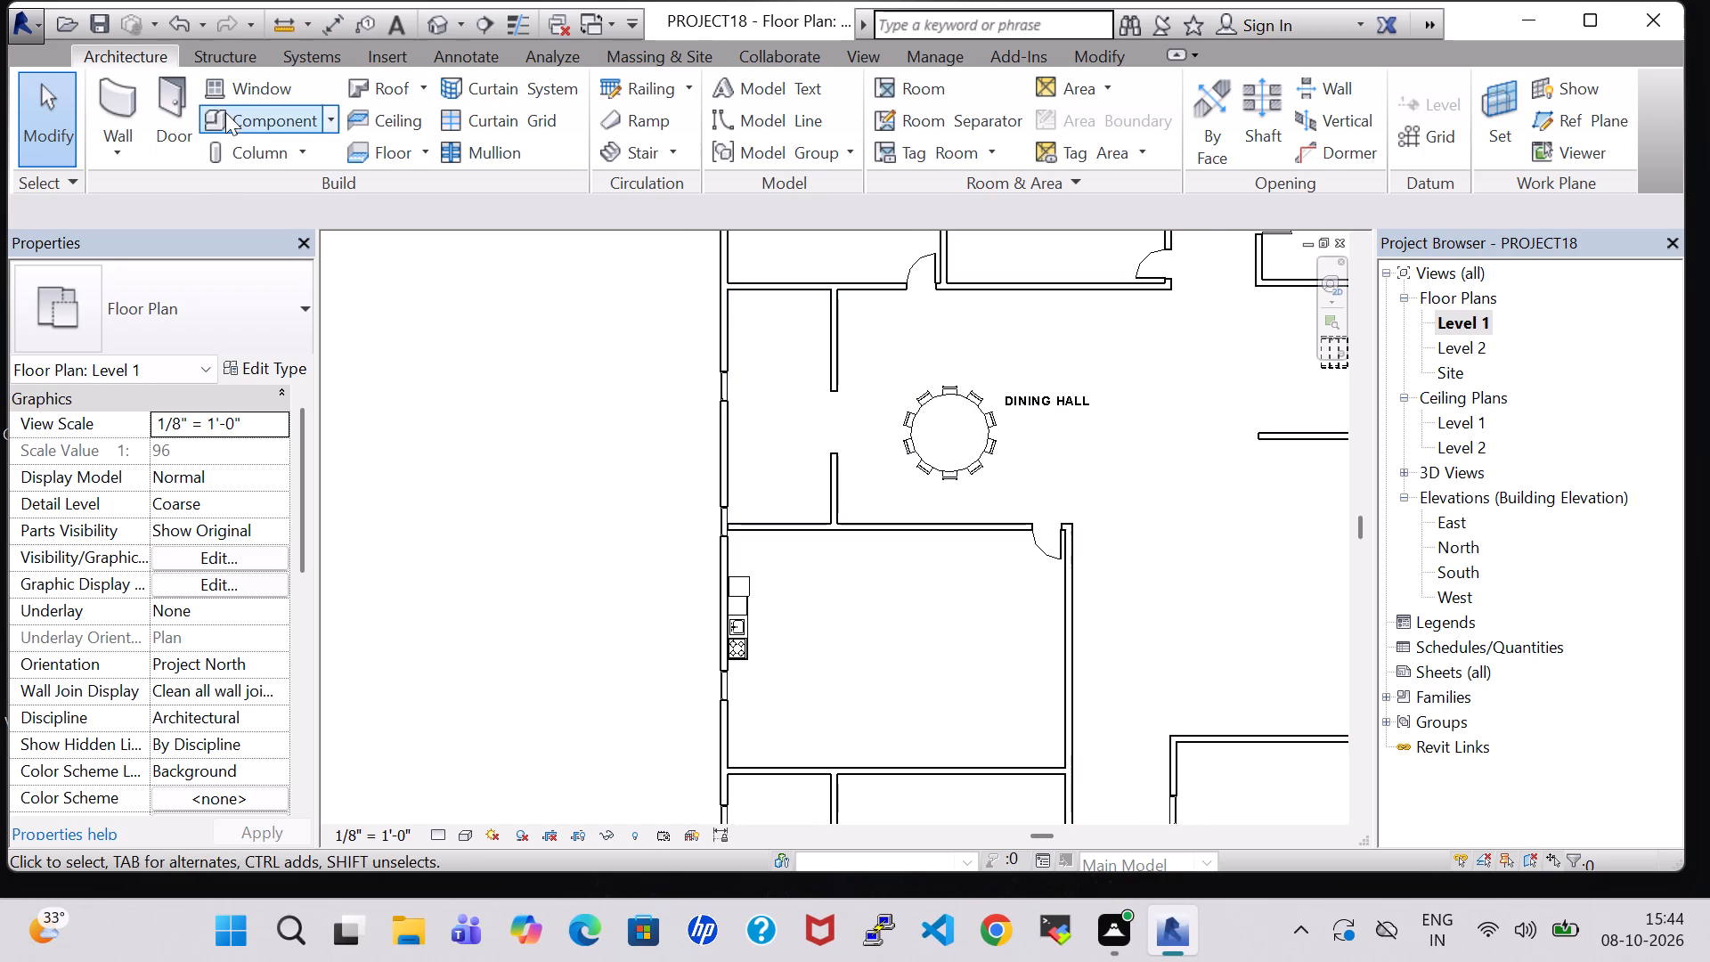
{"action": "left_click", "coordinate": [261, 114]}
{"action": "left_click", "coordinate": [1071, 116]}
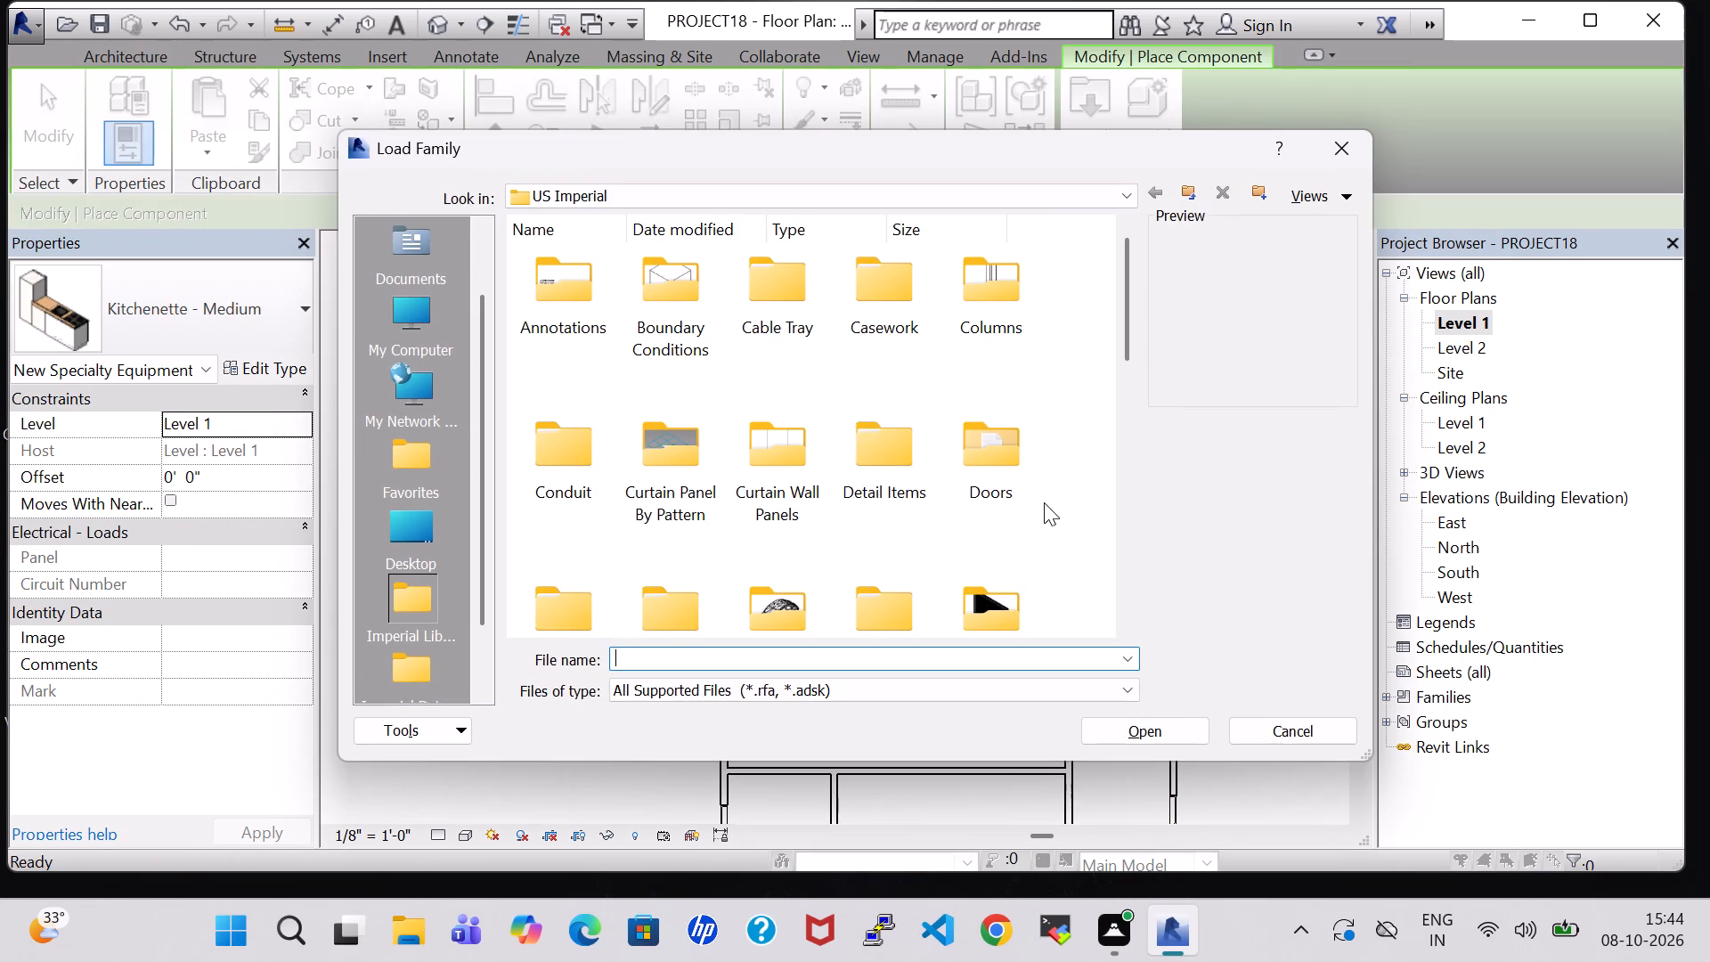
{"action": "left_click", "coordinate": [992, 457]}
{"action": "key", "text": "f"}
{"action": "double_click", "coordinate": [556, 448]}
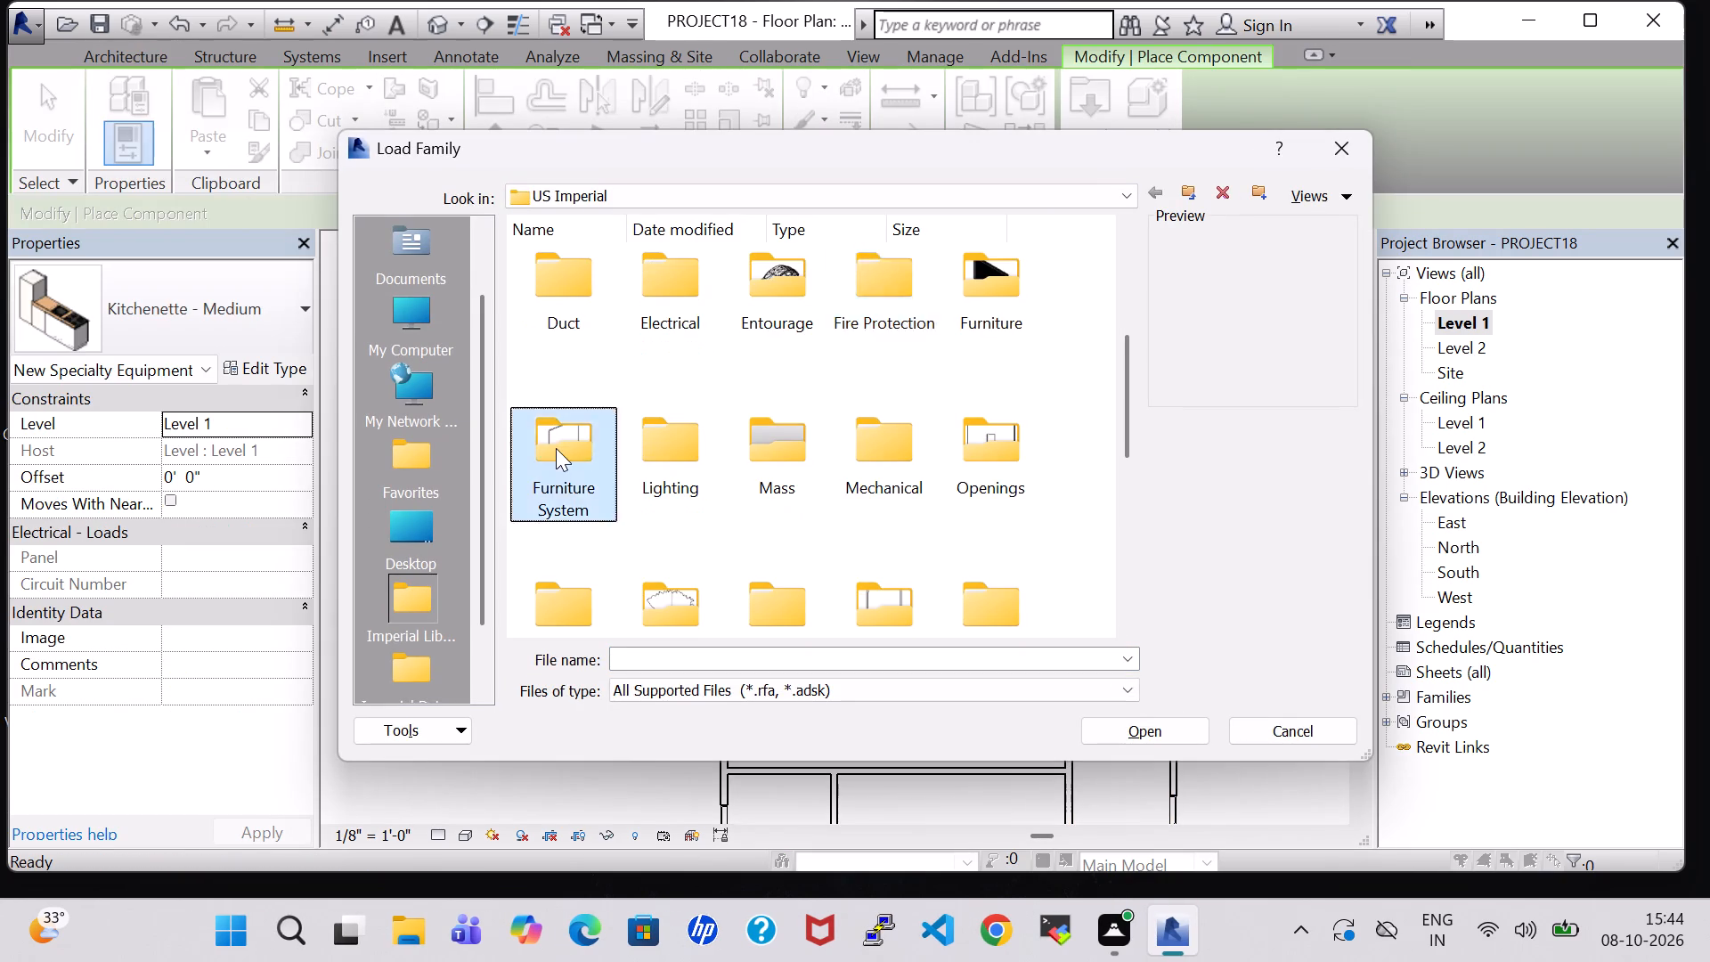
{"action": "left_click", "coordinate": [1011, 273]}
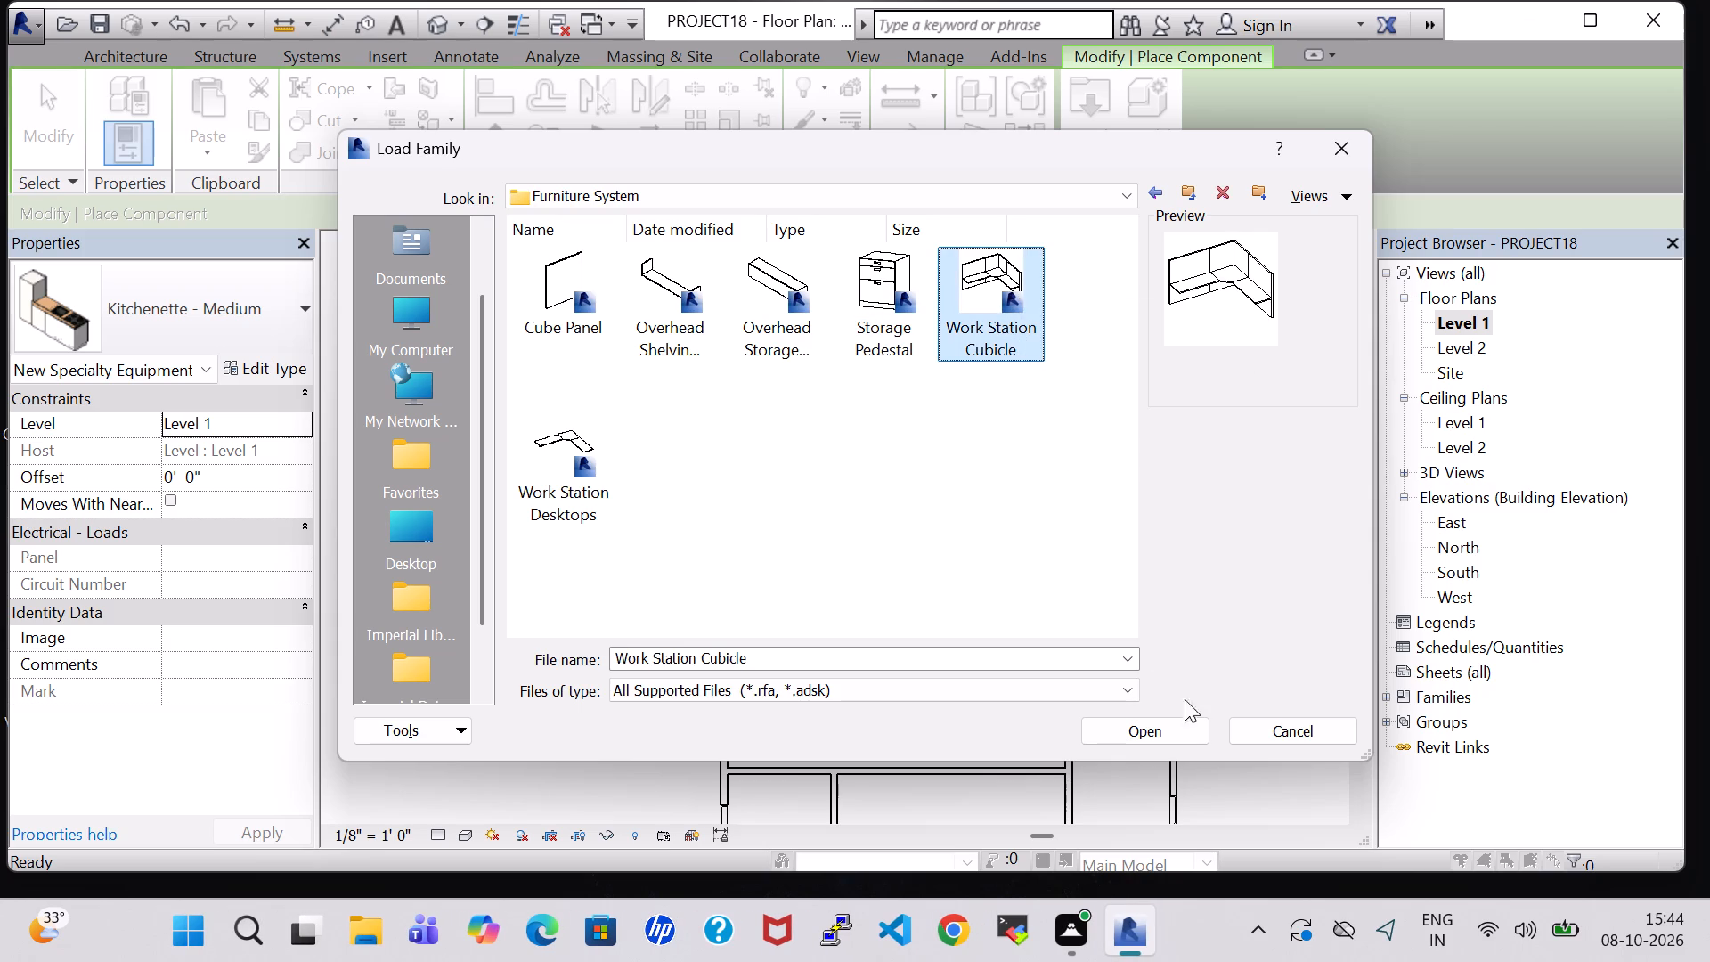
{"action": "left_click", "coordinate": [1197, 726]}
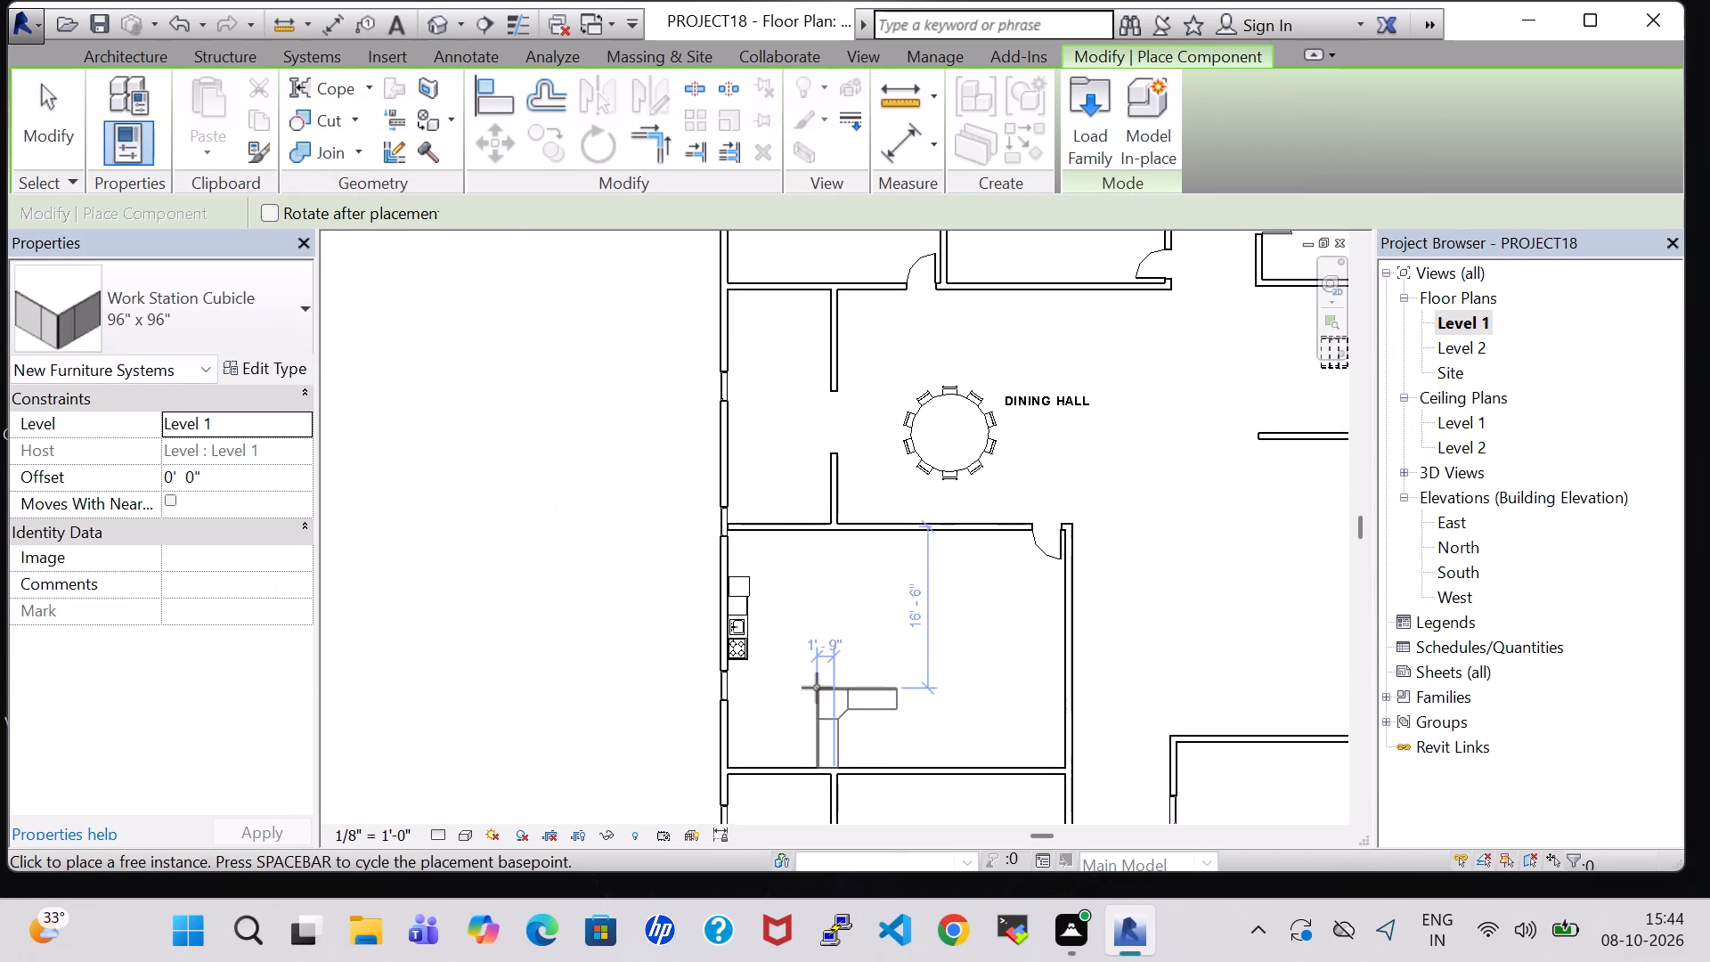
Place the 96" x 96" Work Station Cubicle in the southwest corner of the kitchenette's room, its legs along the west and south walls.
{"action": "key", "text": "space"}
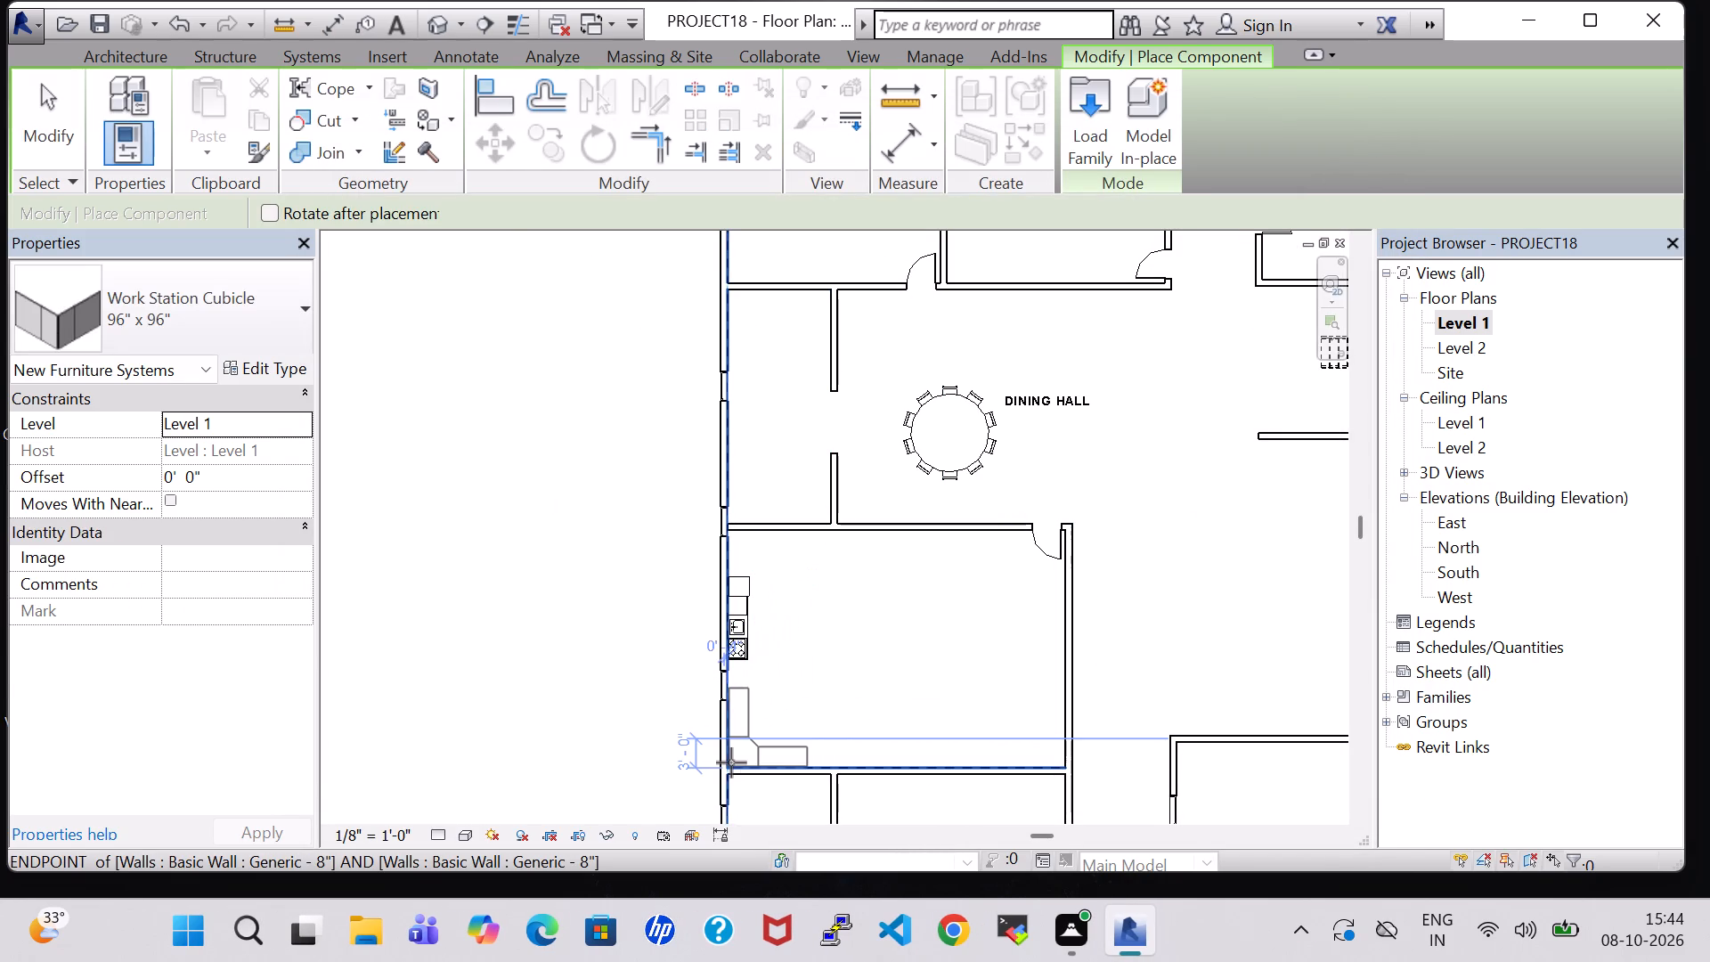
{"action": "left_click", "coordinate": [731, 762]}
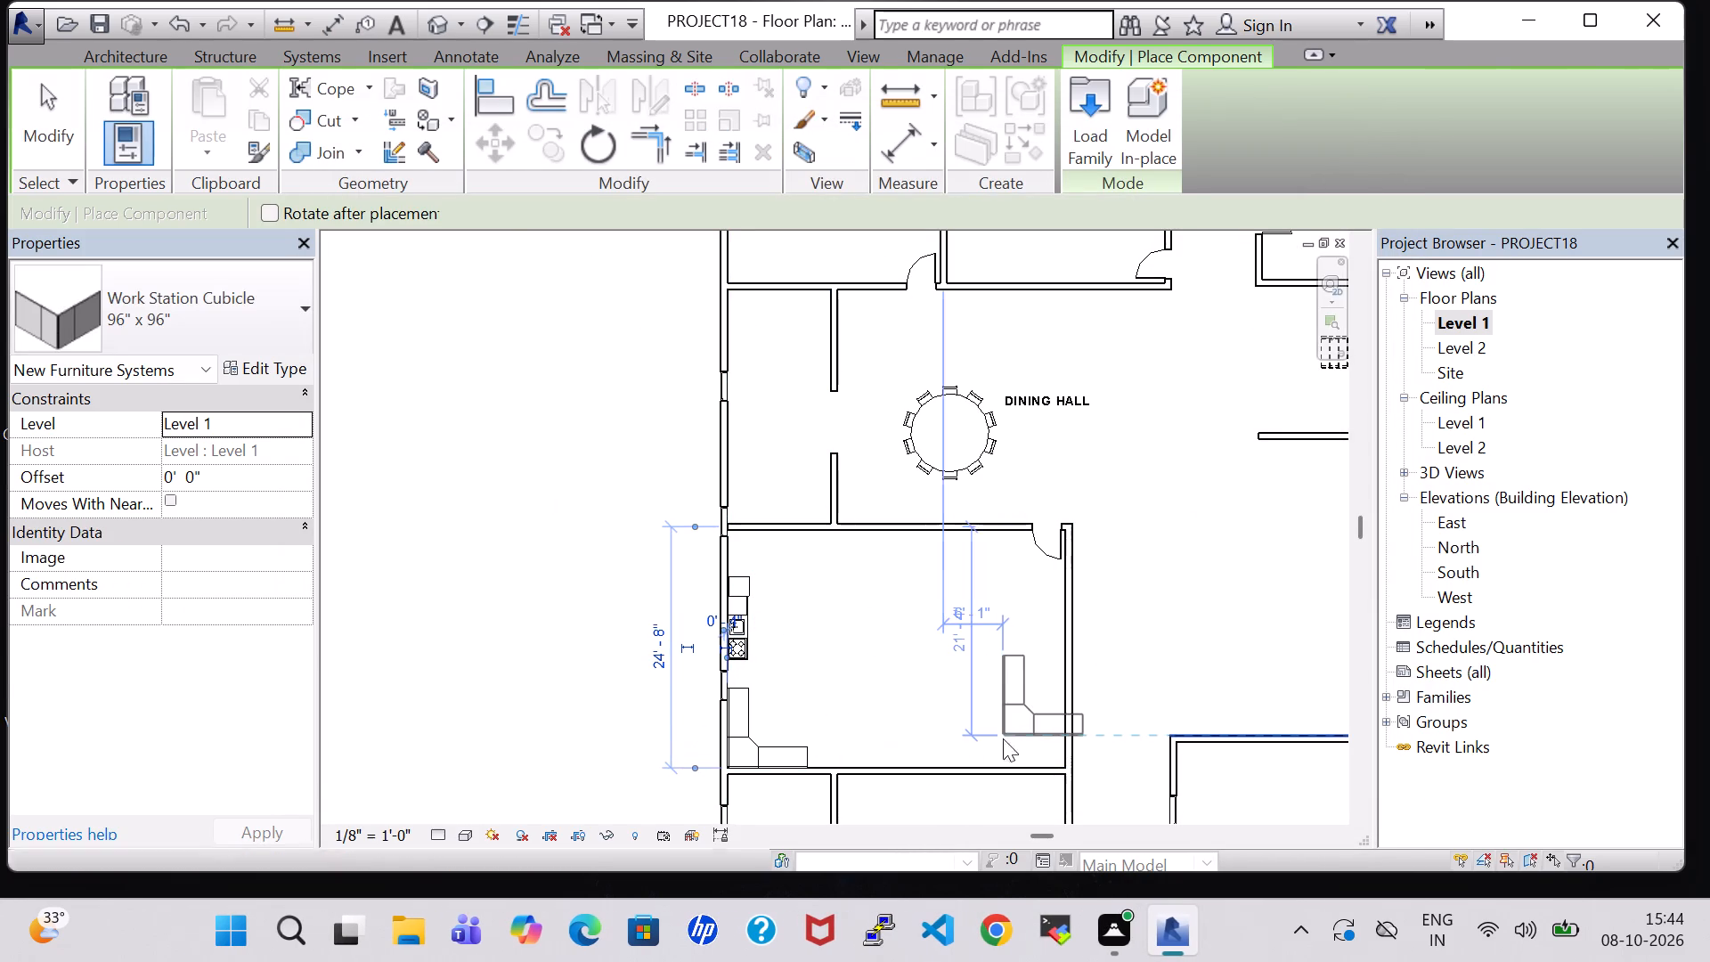
{"action": "key", "text": "Escape"}
{"action": "key", "text": "Escape"}
Nudge the kitchenette slightly north along the west wall, away from the work station cubicle.
{"action": "left_click", "coordinate": [733, 635]}
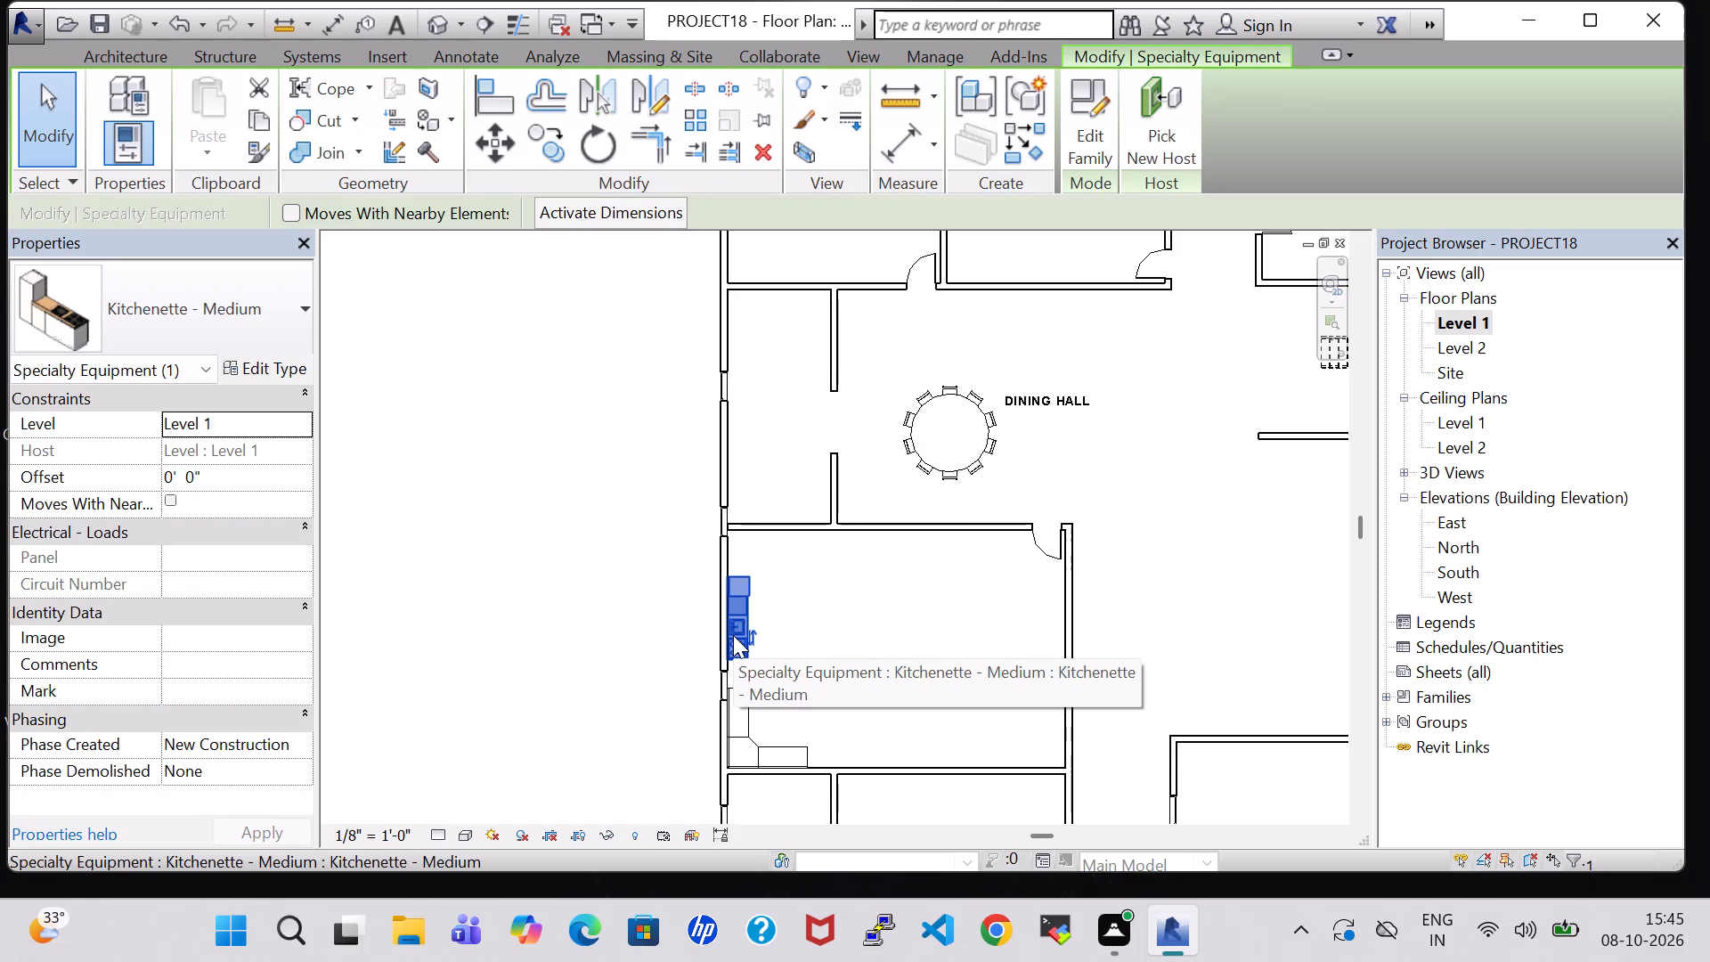
{"action": "key", "text": "Up"}
{"action": "key", "text": "Up"}
{"action": "left_click", "coordinate": [925, 654]}
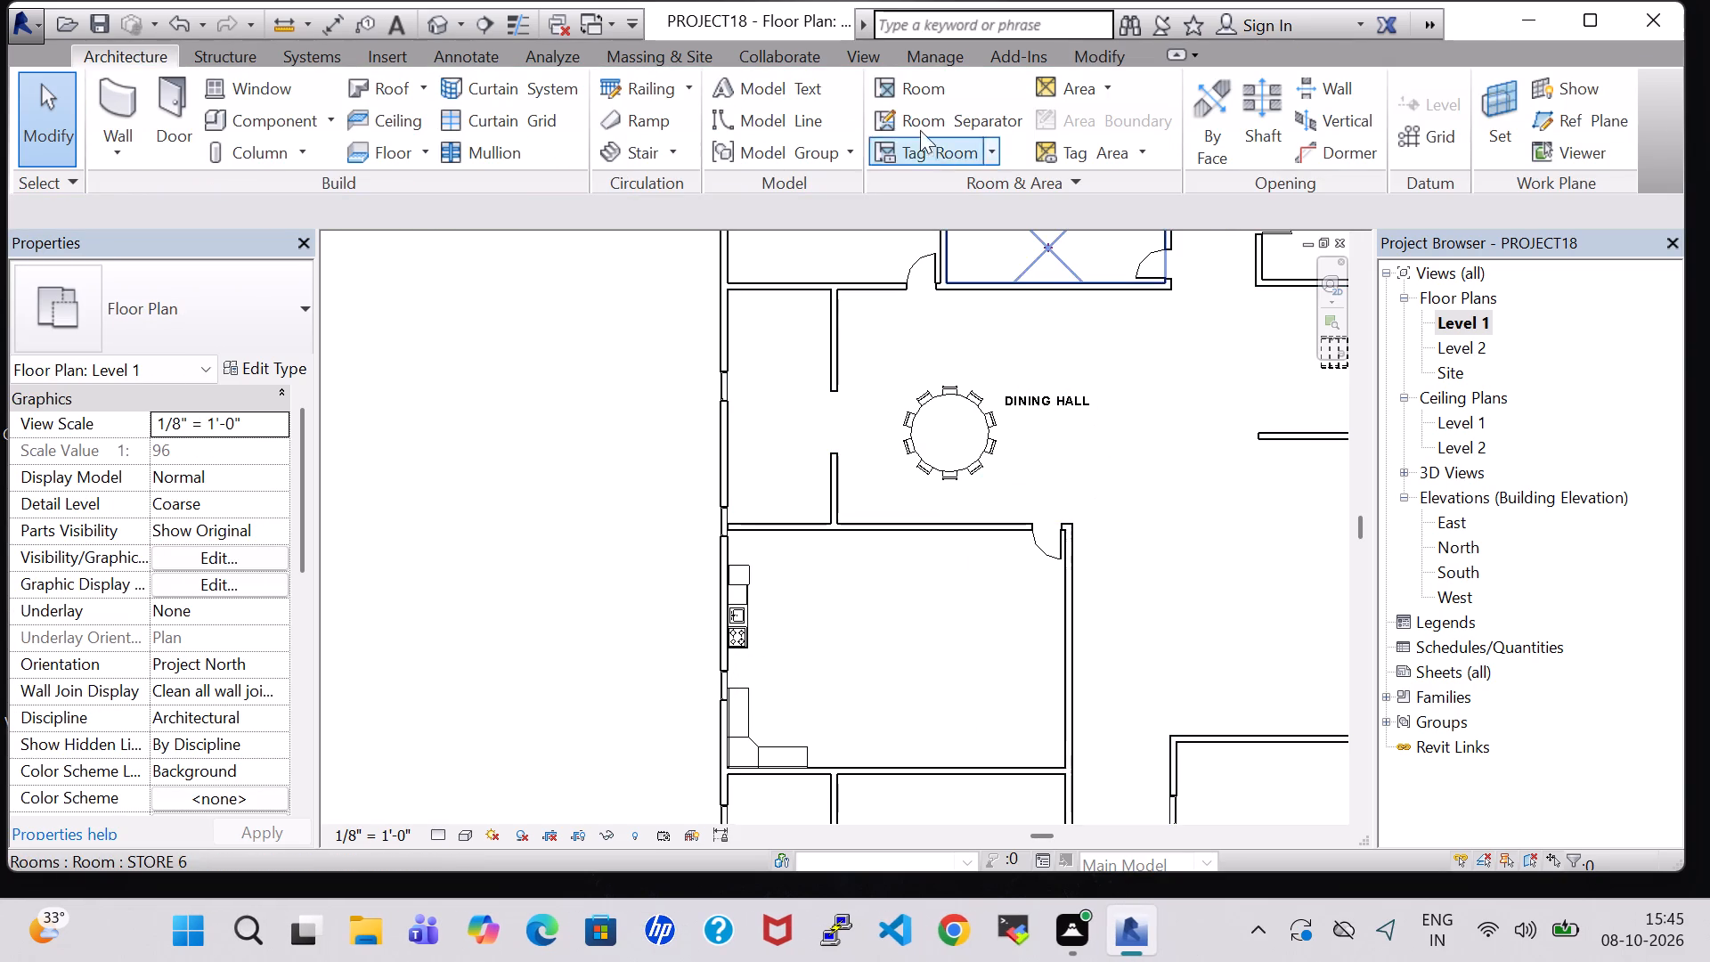
Place a tagged room in the space with the kitchenette and name it KITCHEN.
{"action": "left_click", "coordinate": [896, 73]}
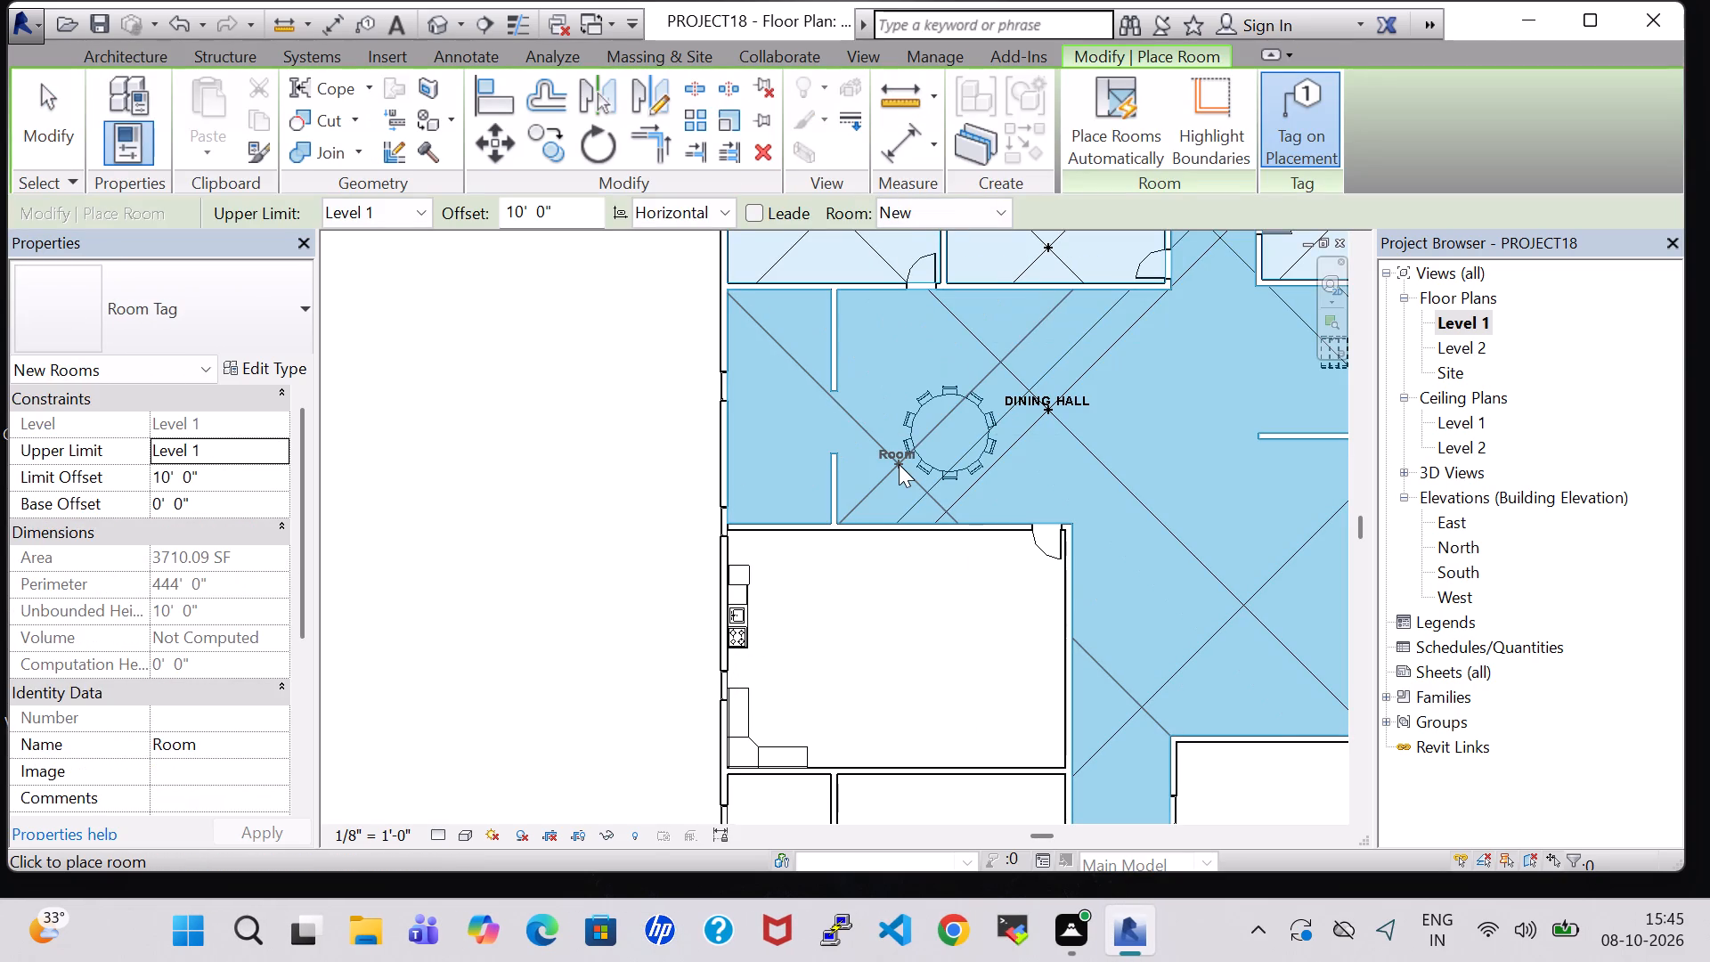
{"action": "left_click", "coordinate": [892, 648]}
{"action": "key", "text": "Escape"}
{"action": "key", "text": "Escape"}
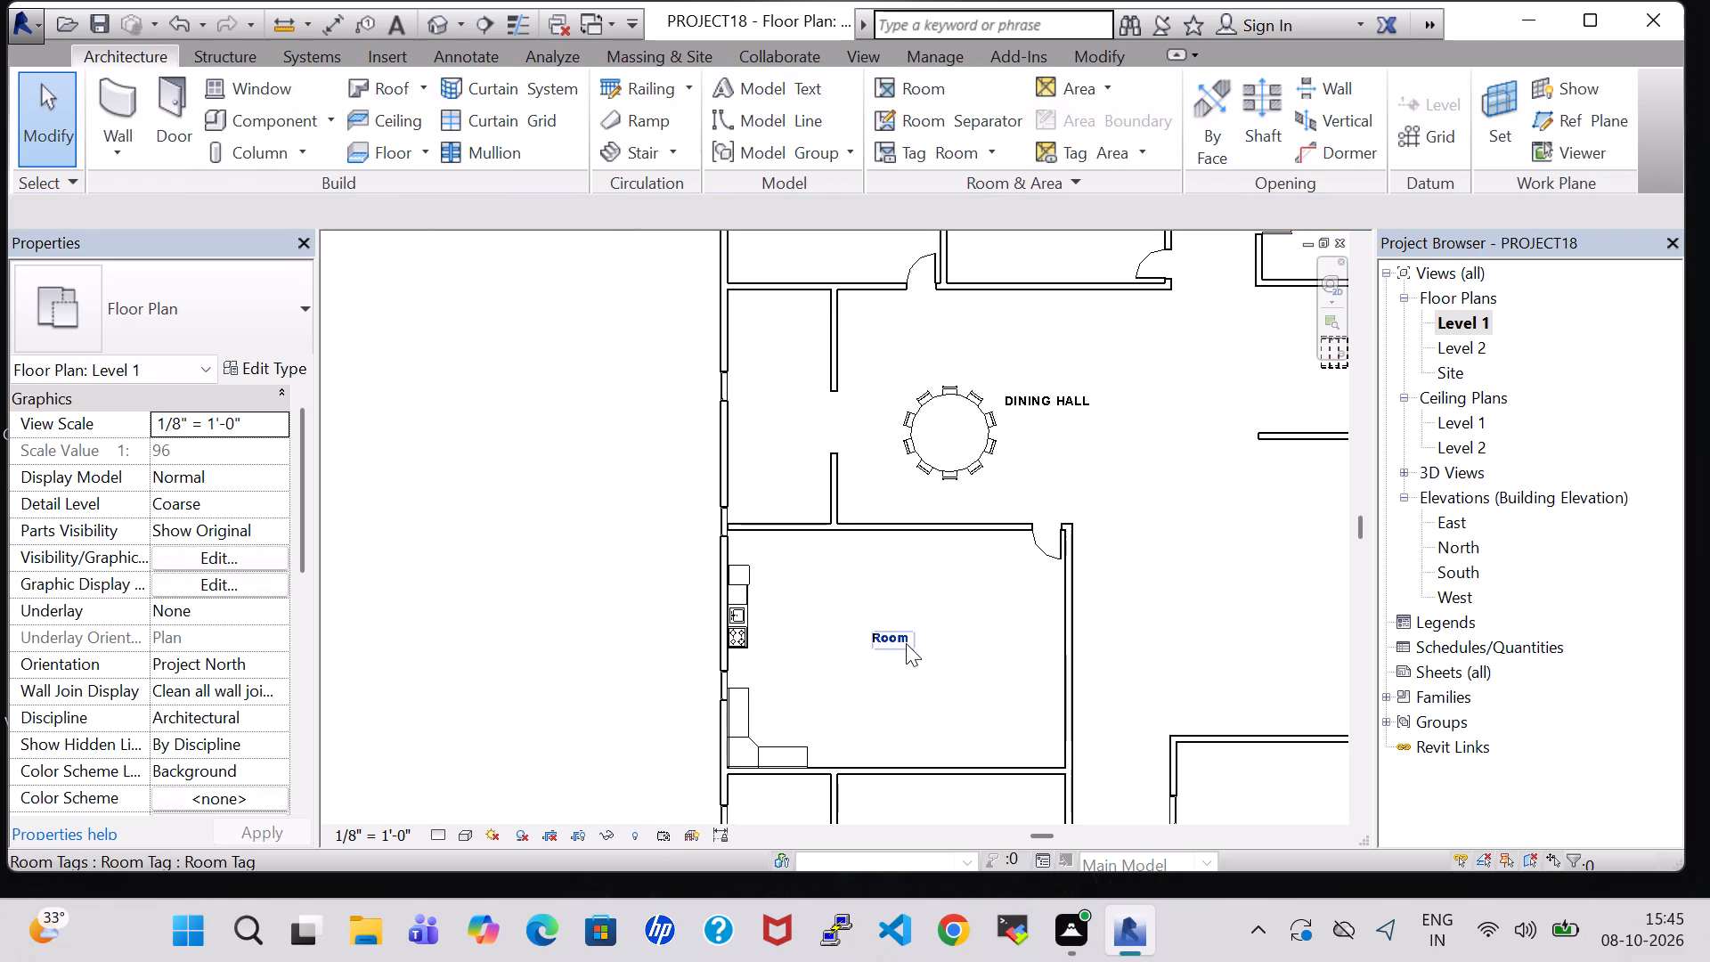
{"action": "double_click", "coordinate": [905, 641]}
{"action": "key", "text": "BackSpace"}
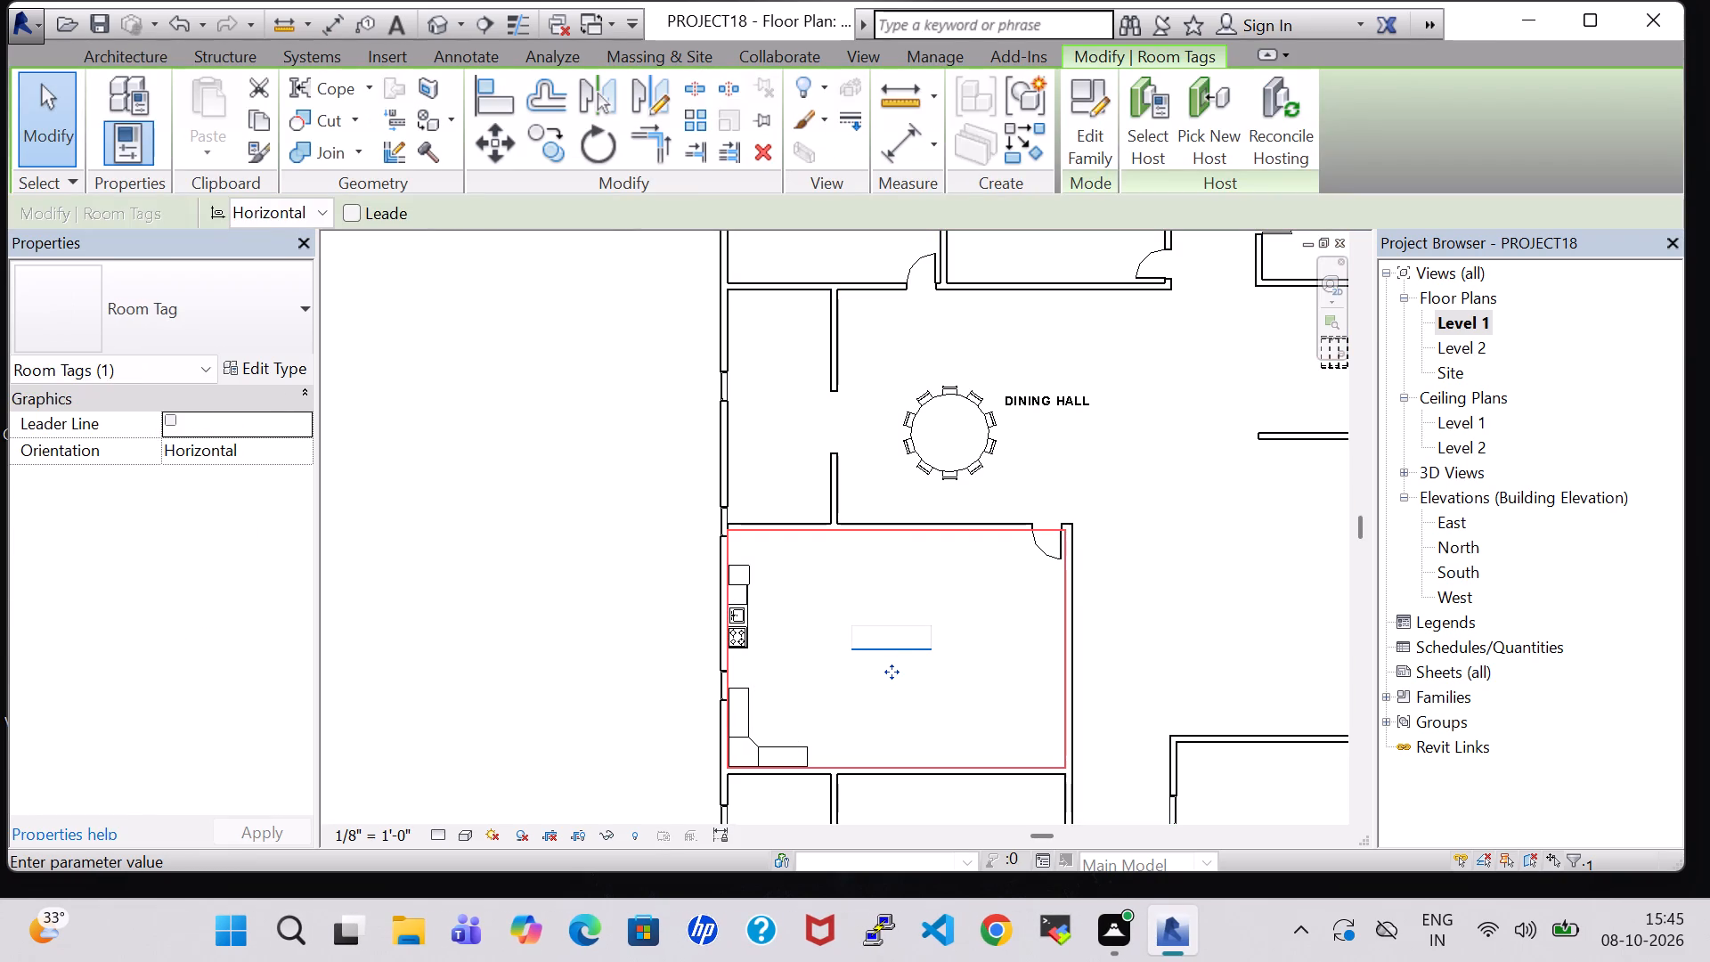
{"action": "type", "text": "KI"}
{"action": "type", "text": "TCHEN"}
{"action": "key", "text": "Return"}
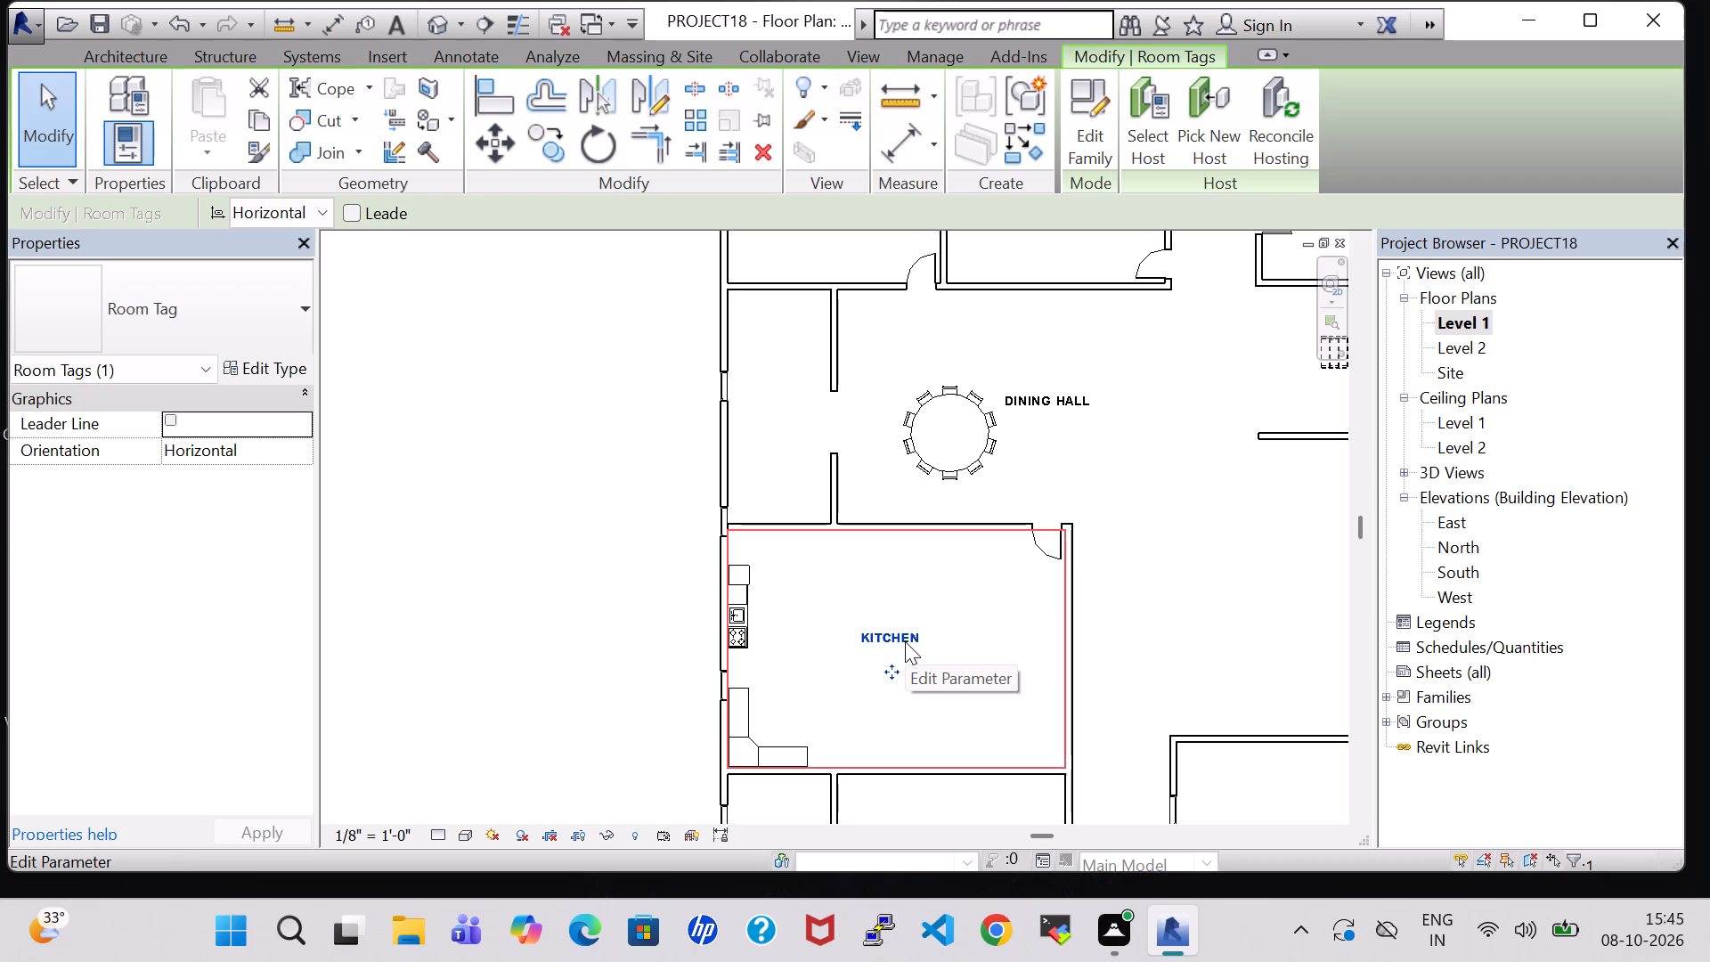
Place a 36" x 84" Single-Flush door at the south end of the partition between the two rooms below the kitchen, swinging into the west room.
{"action": "scroll", "coordinate": [905, 641], "scroll_direction": "down", "scroll_amount": 1}
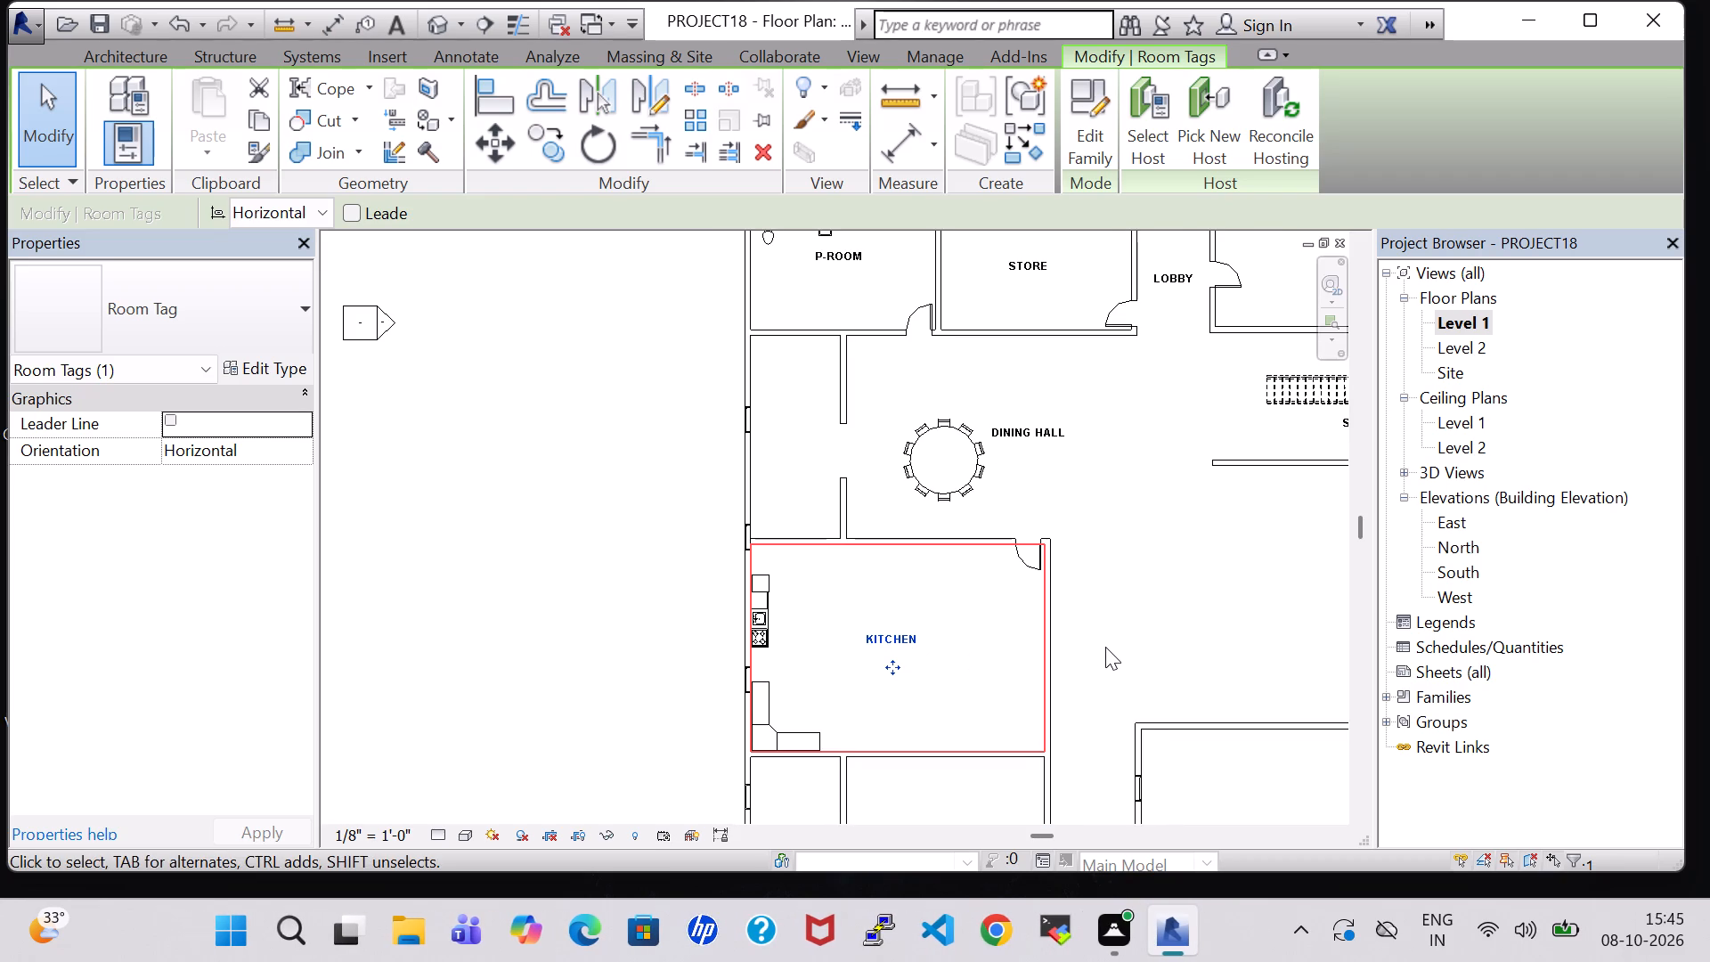
{"action": "scroll", "coordinate": [1105, 647], "scroll_direction": "down", "scroll_amount": 1}
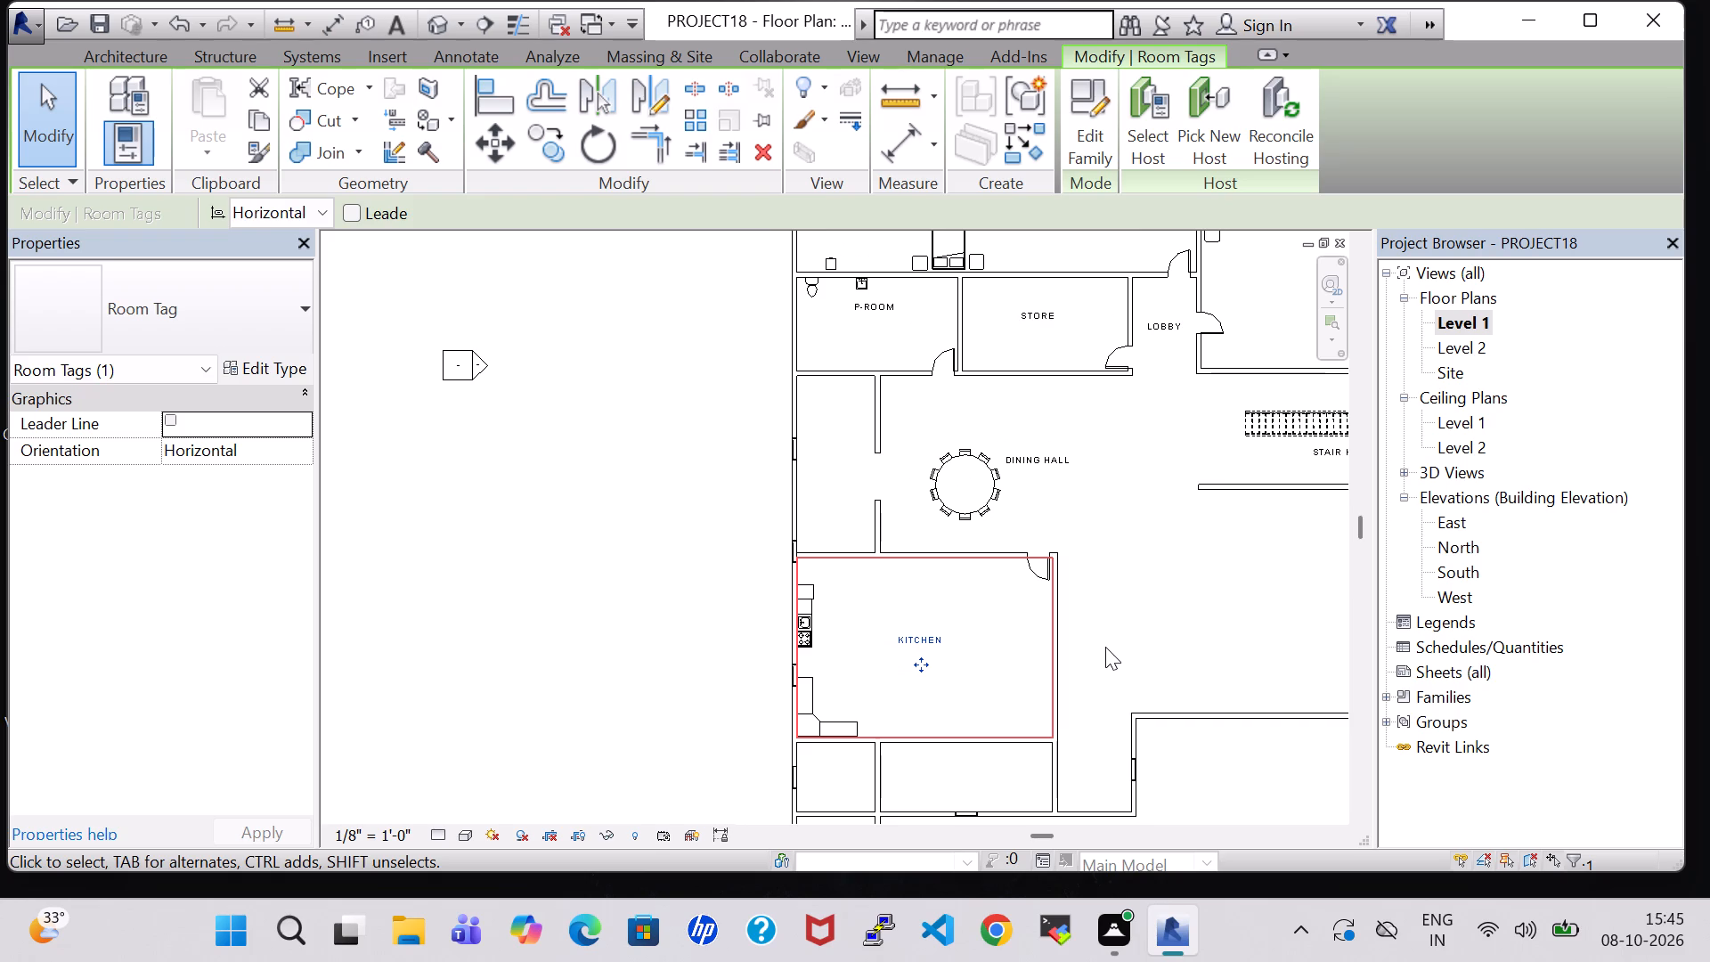
{"action": "middle_click_drag", "start_coordinate": [1105, 647], "coordinate": [1111, 457]}
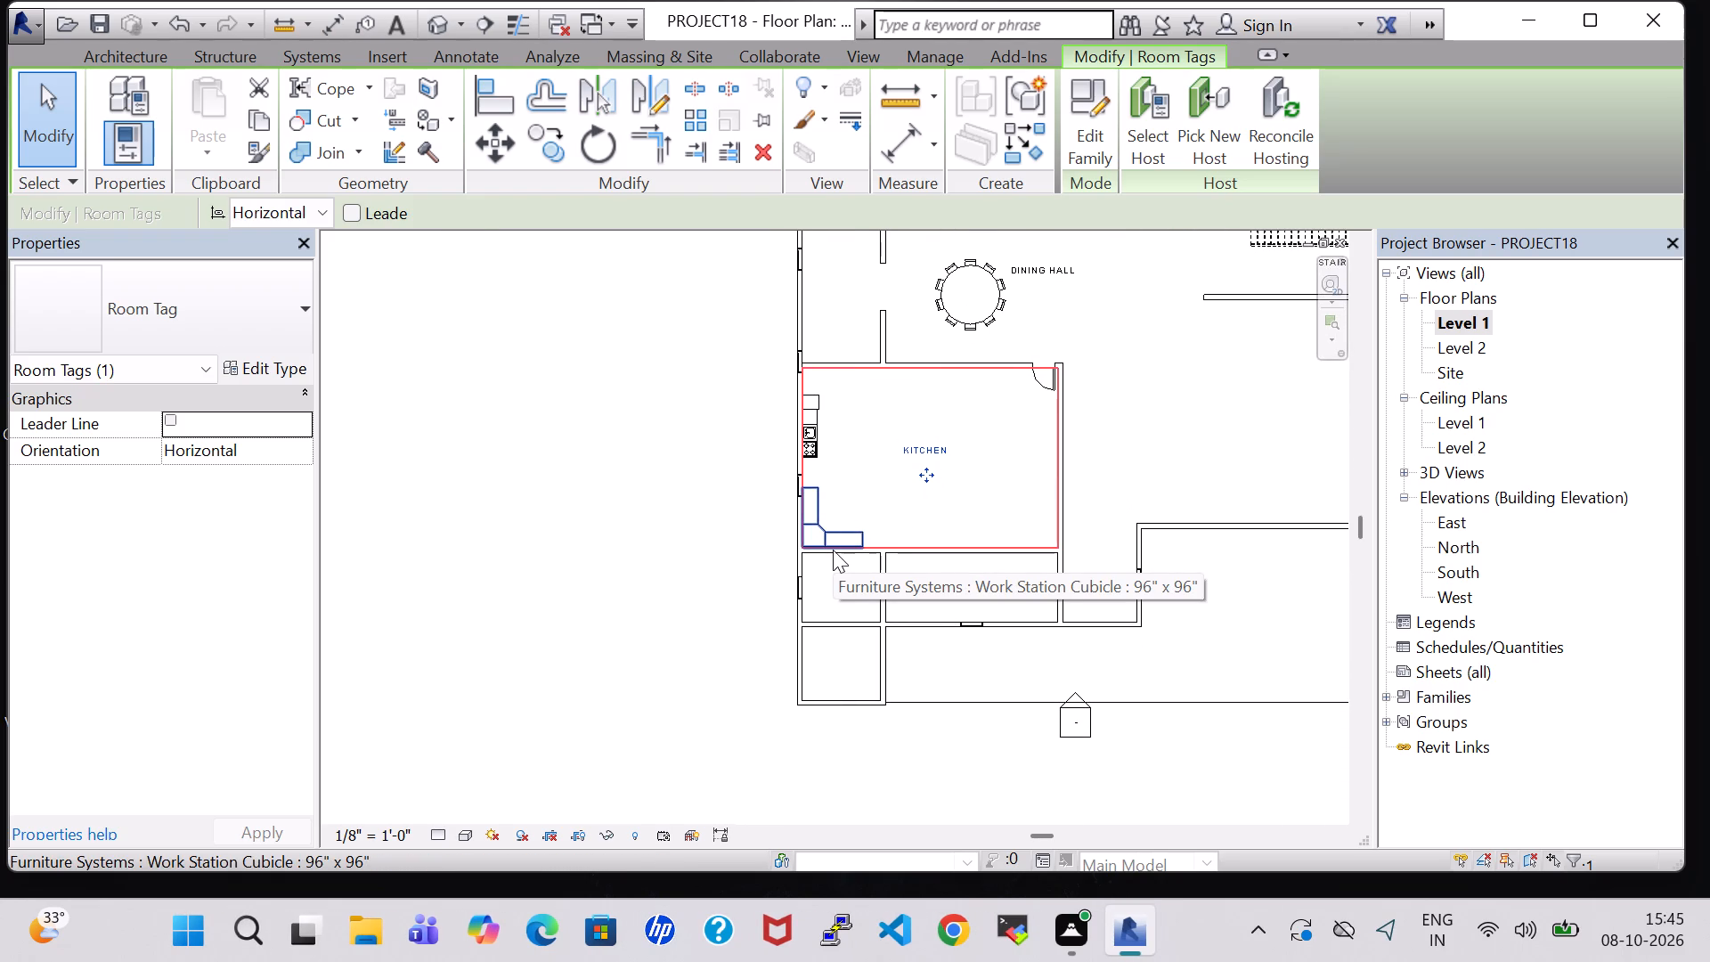
{"action": "left_click", "coordinate": [115, 61]}
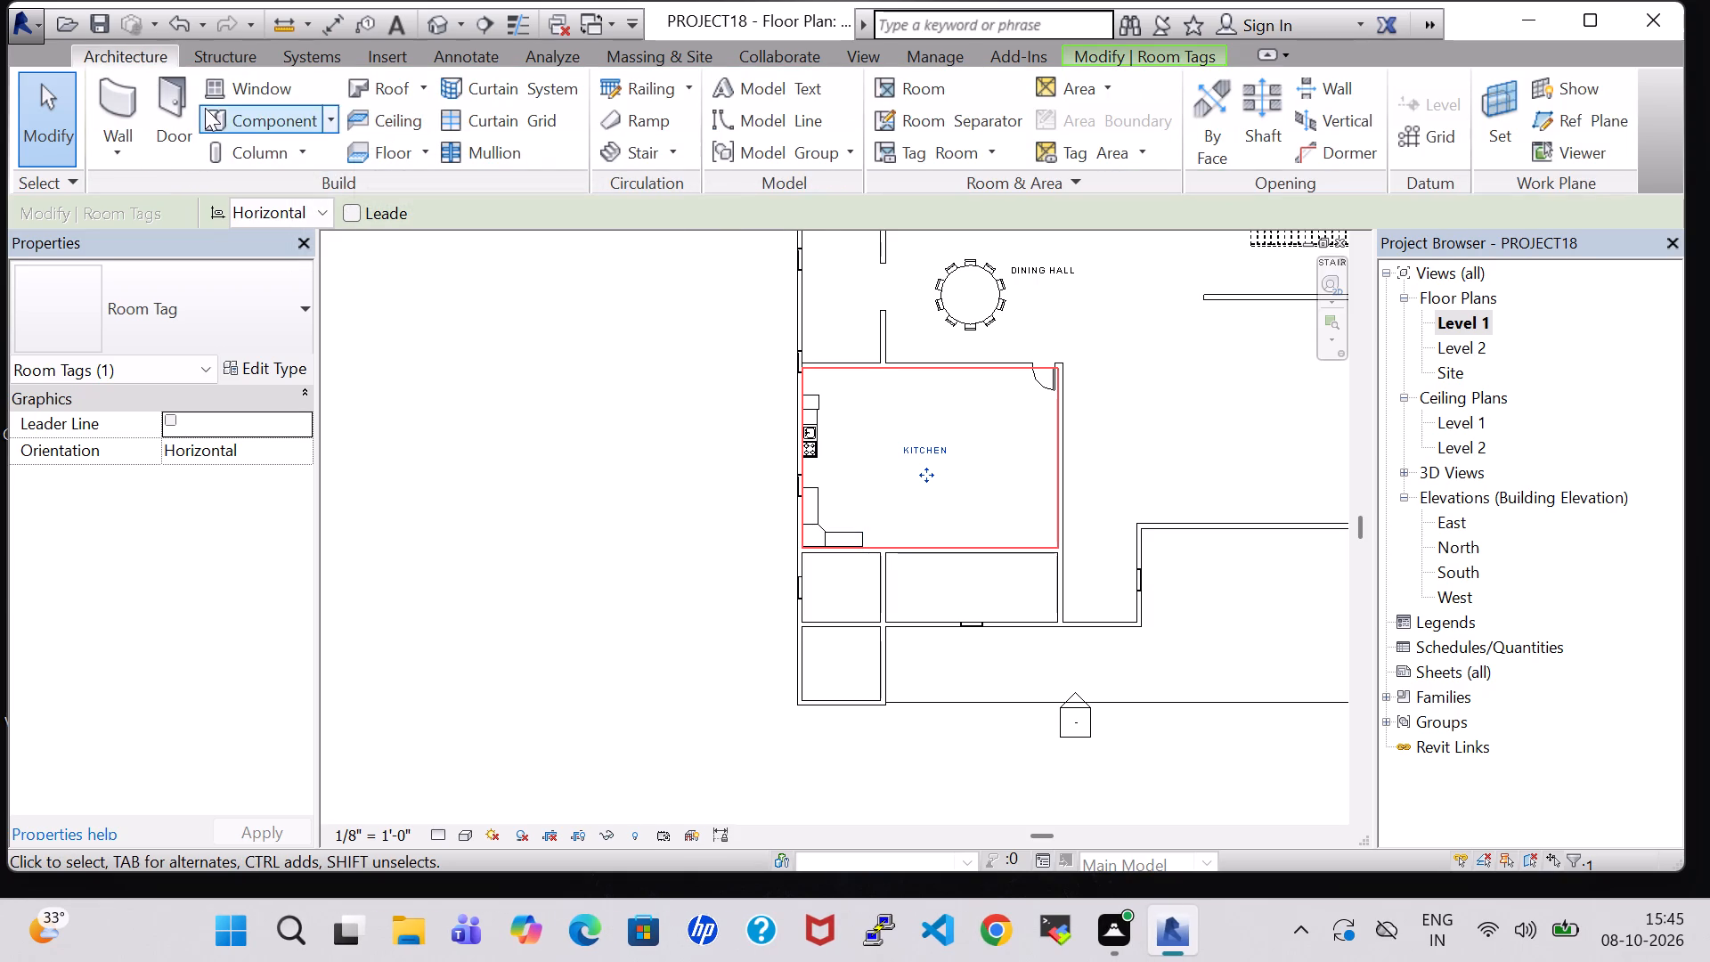
{"action": "left_click", "coordinate": [183, 111]}
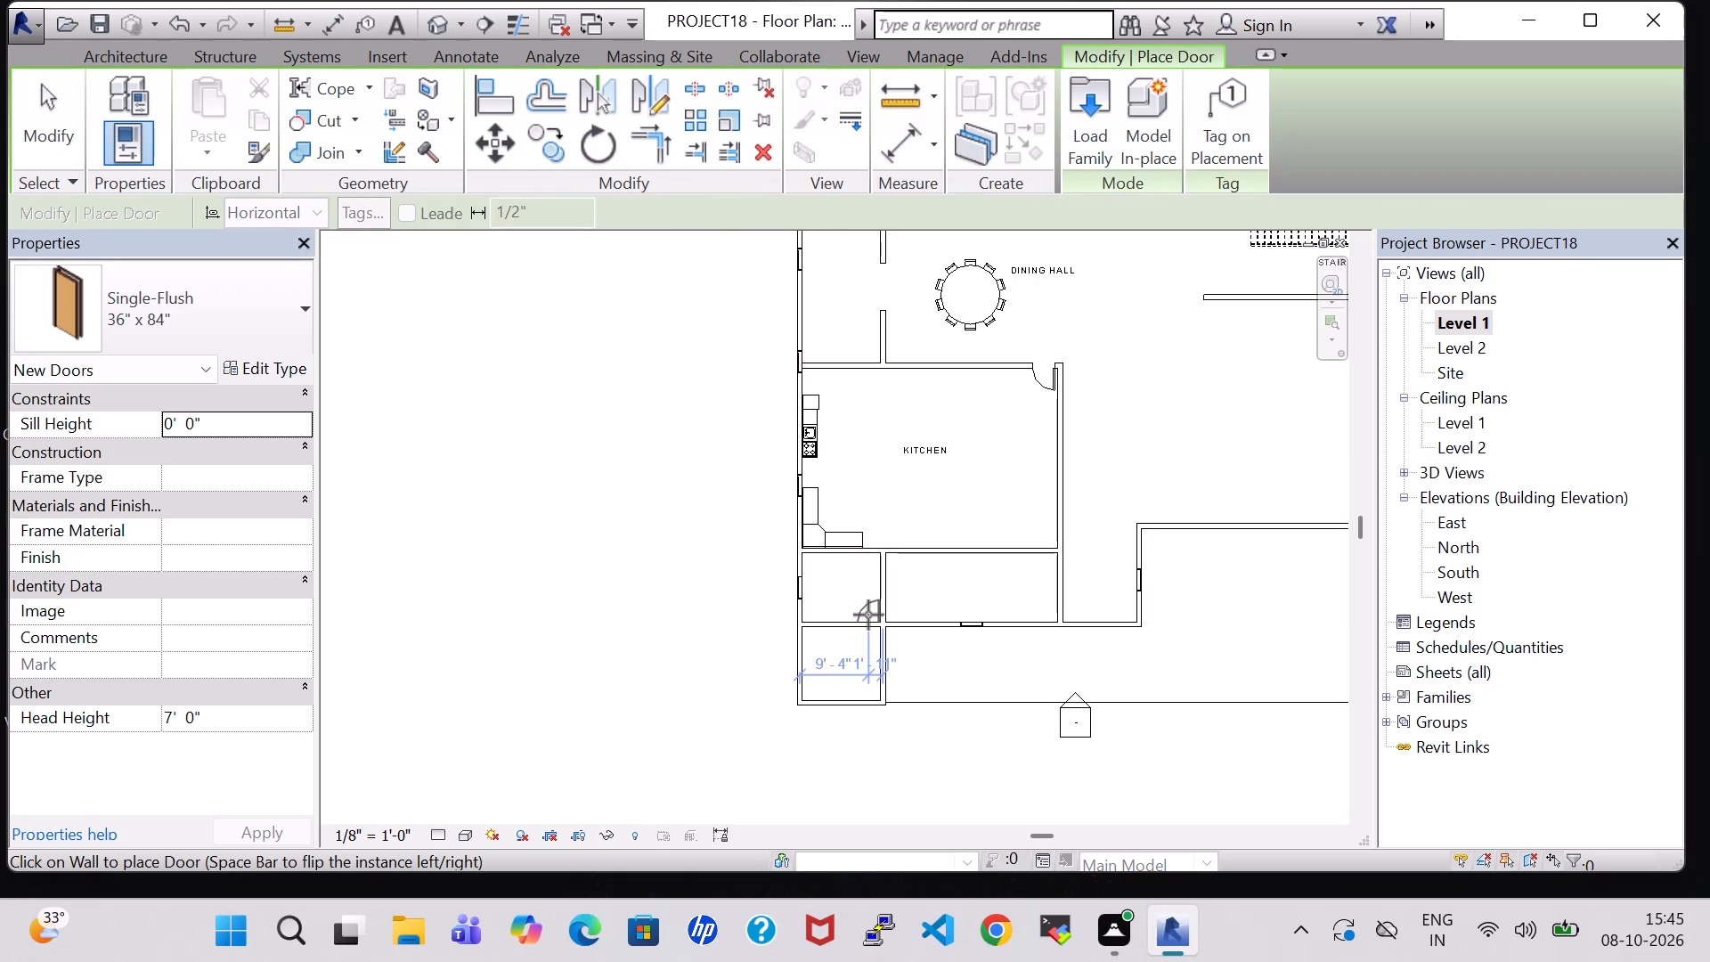
{"action": "scroll", "coordinate": [868, 615], "scroll_direction": "up", "scroll_amount": 6}
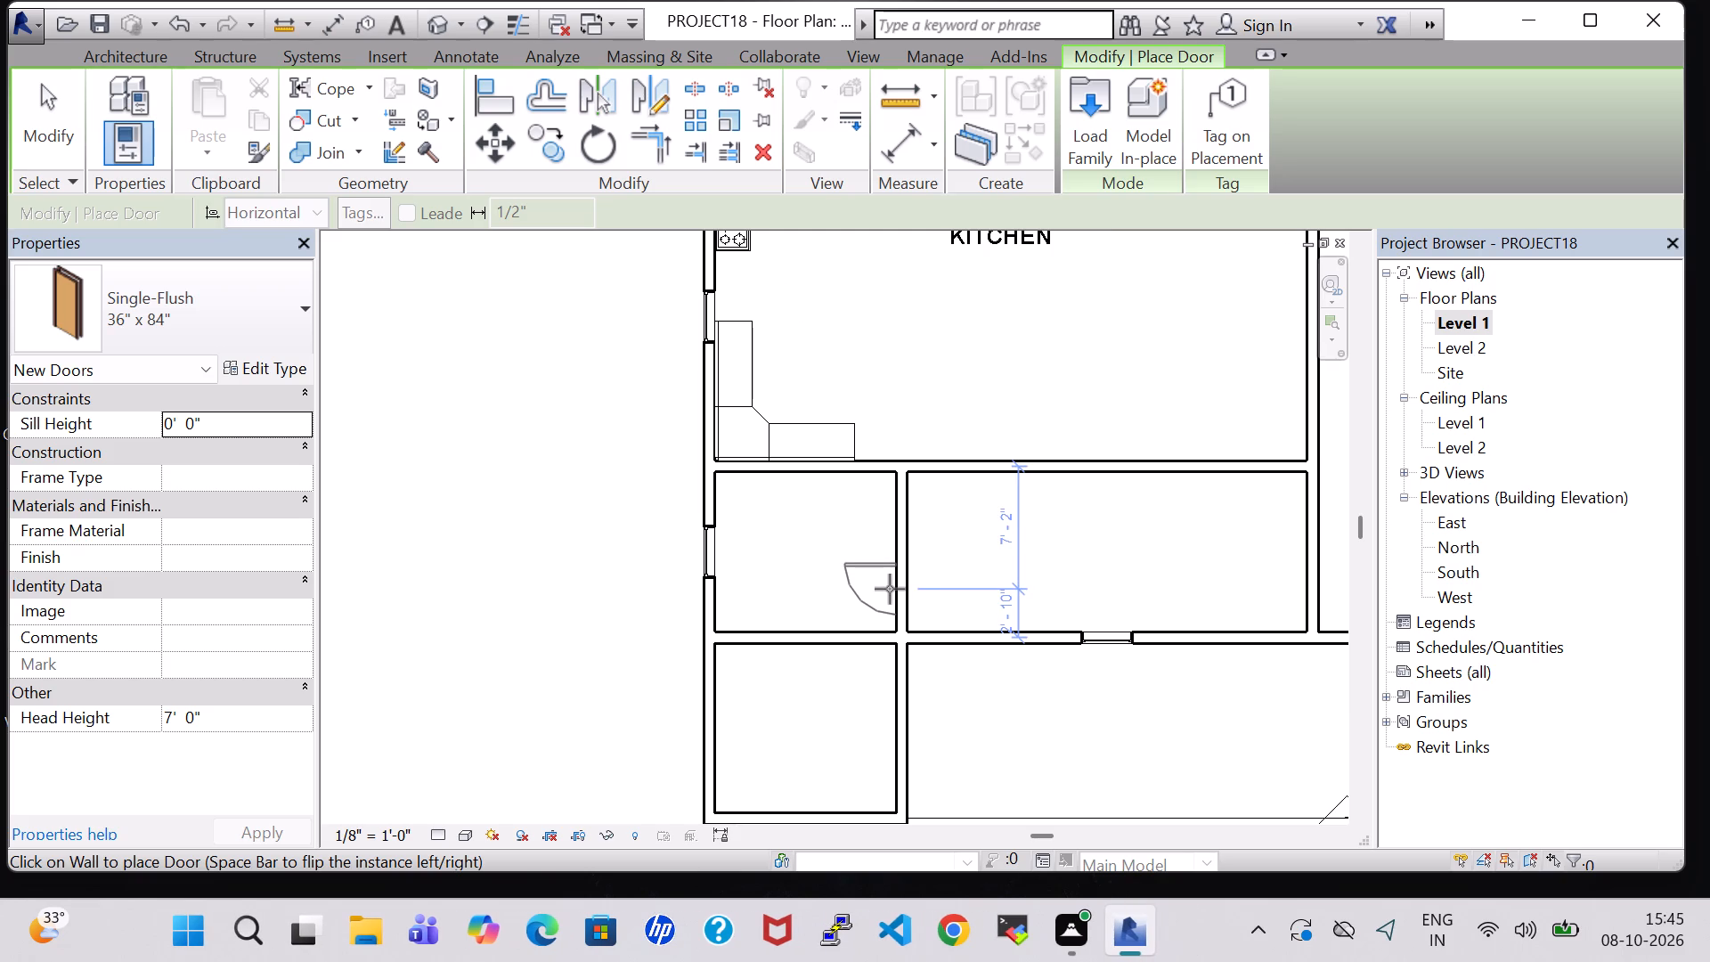
{"action": "key", "text": "space"}
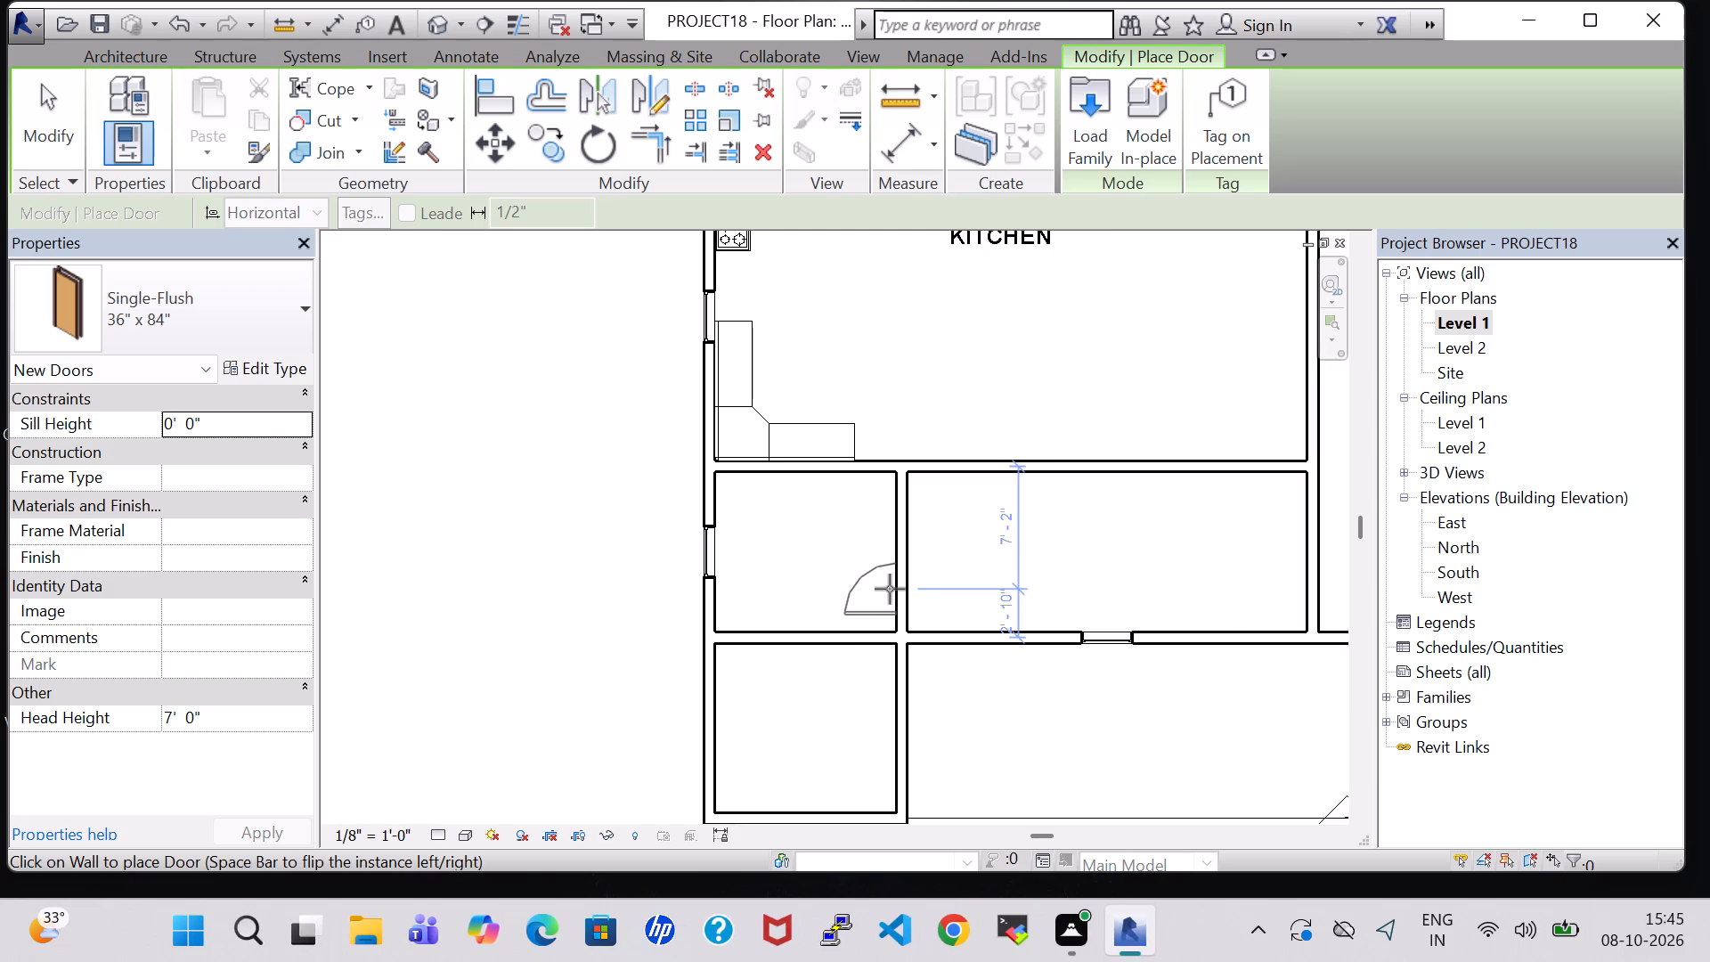
{"action": "left_click", "coordinate": [889, 602]}
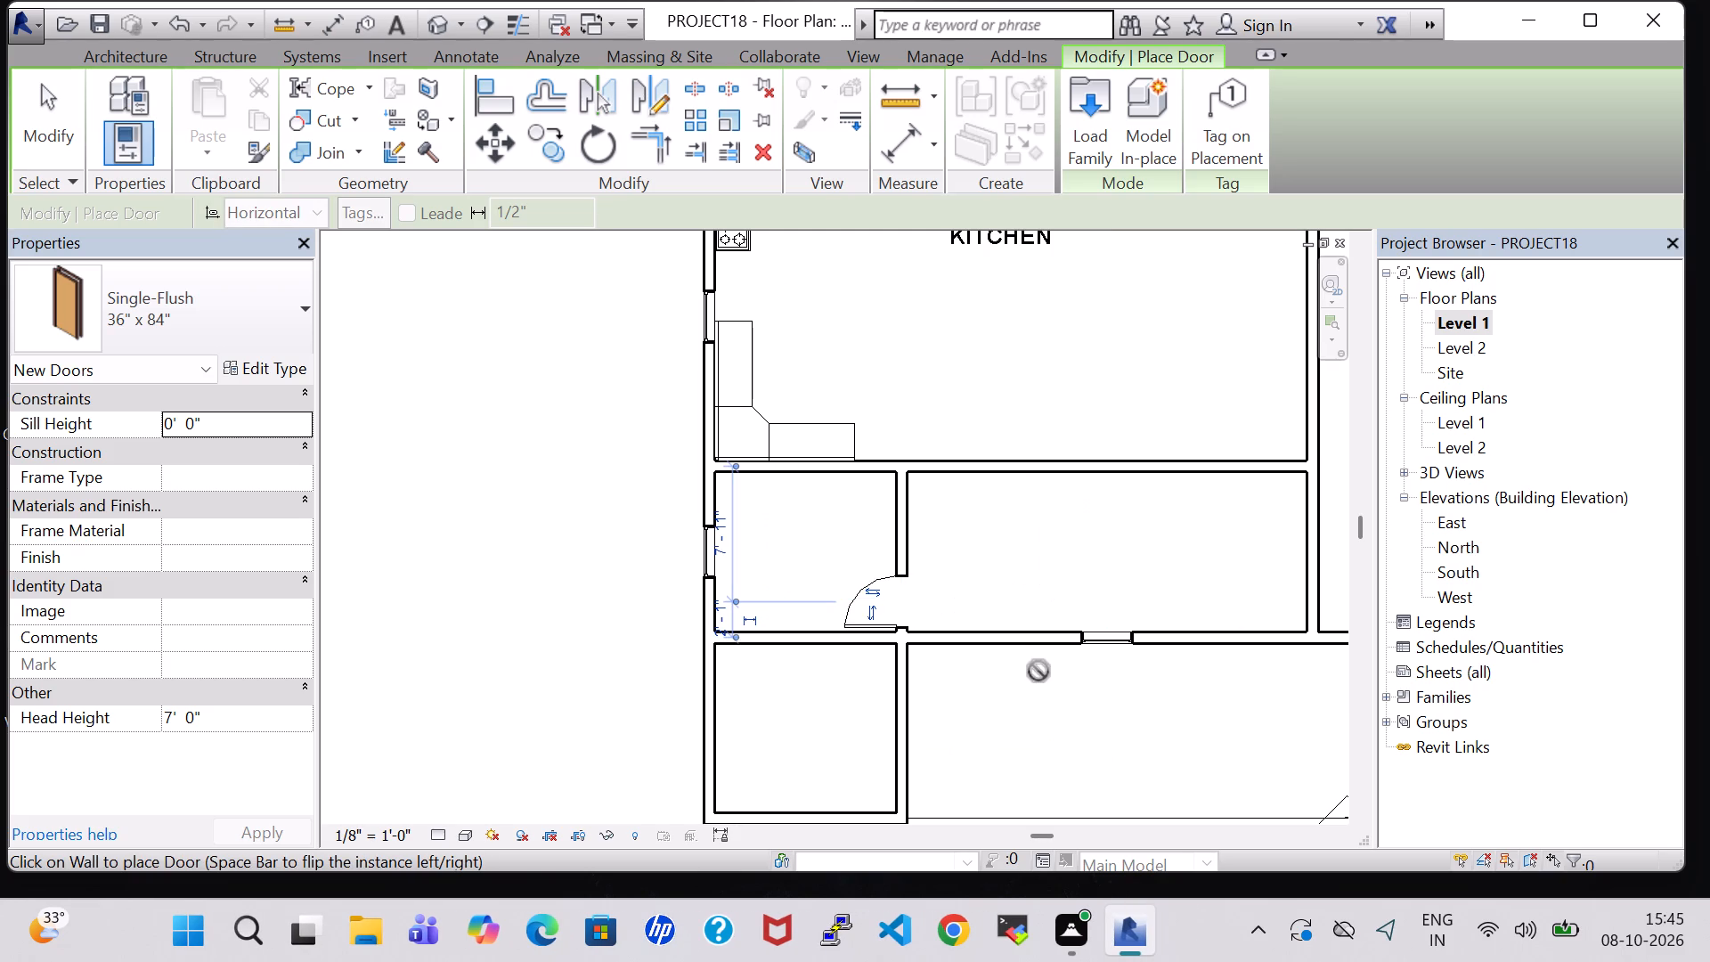
{"action": "key", "text": "Escape"}
{"action": "key", "text": "Escape"}
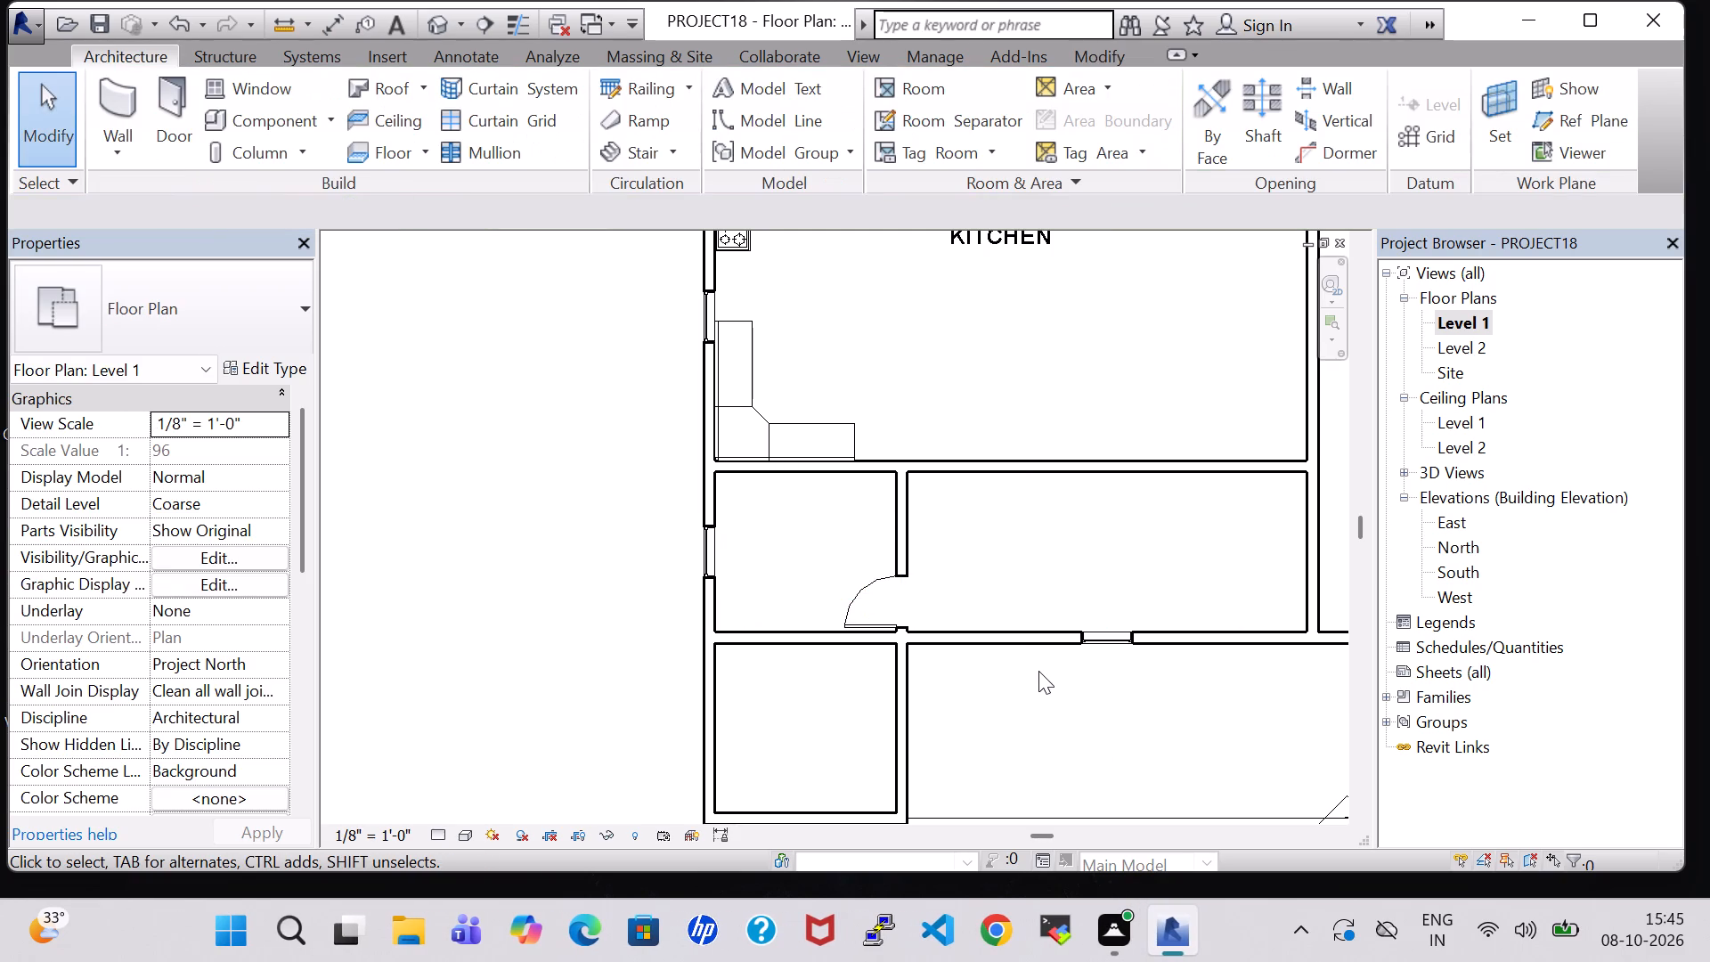
Place a 36" x 84" Single-Flush door near the west end of the wall between the two small southwest rooms, swinging into the southern one.
{"action": "scroll", "coordinate": [1038, 671], "scroll_direction": "down", "scroll_amount": 2}
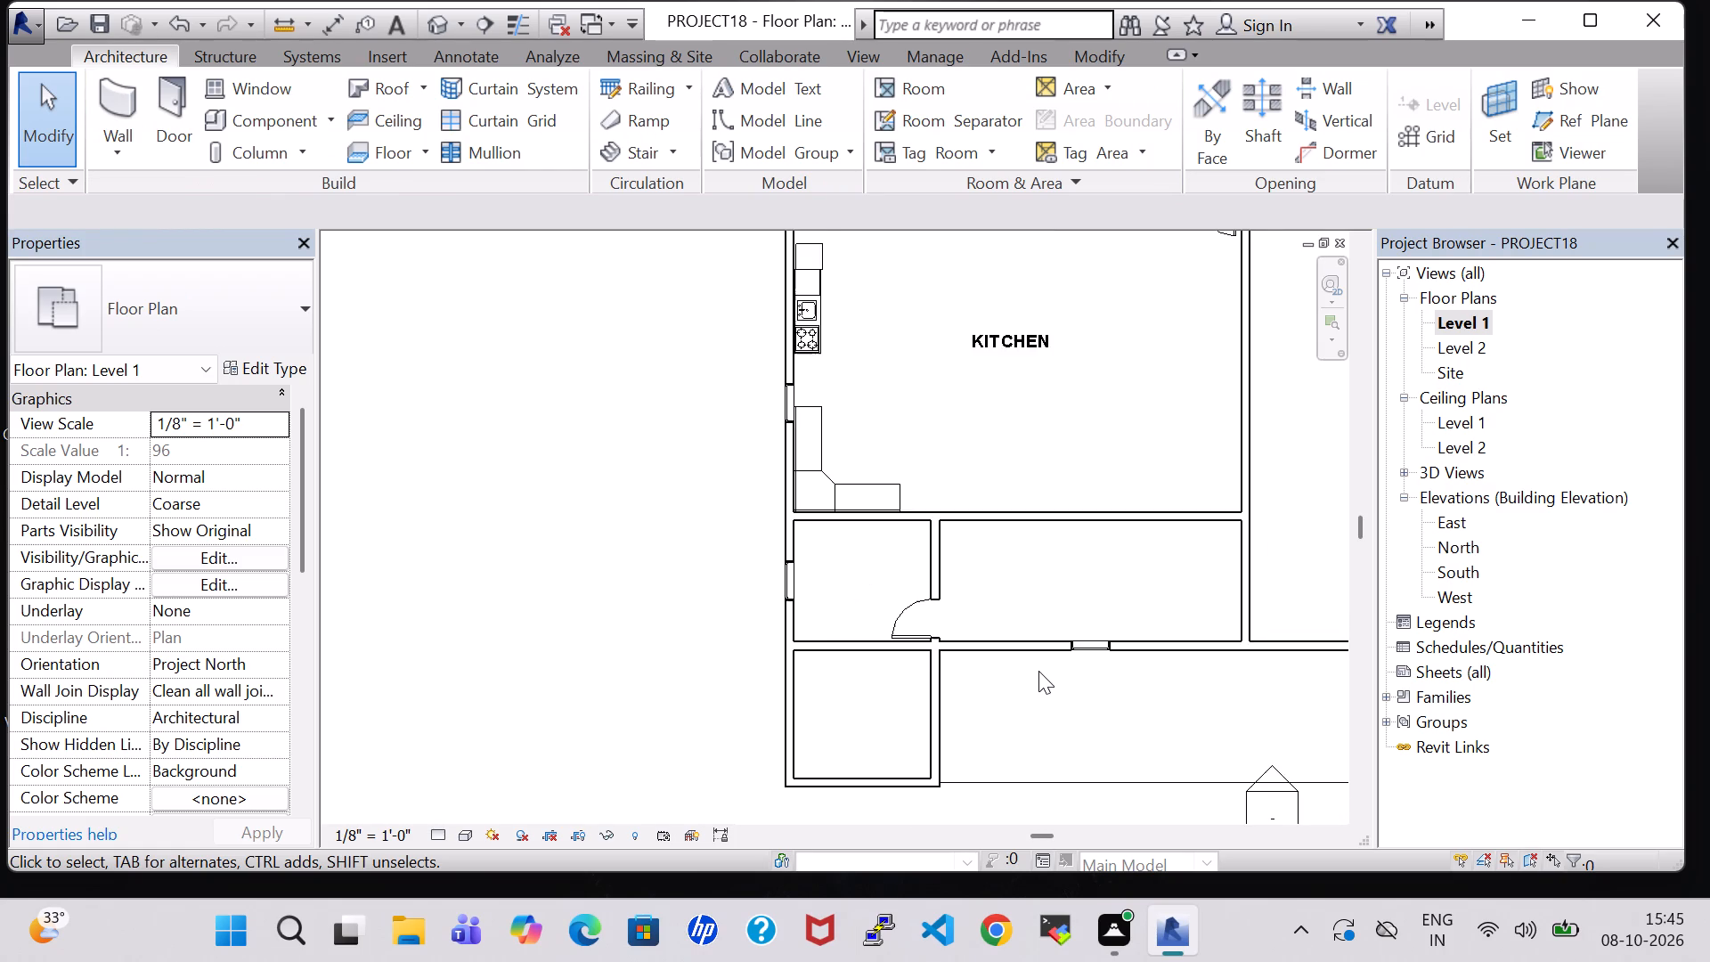
{"action": "scroll", "coordinate": [1038, 671], "scroll_direction": "down", "scroll_amount": 1}
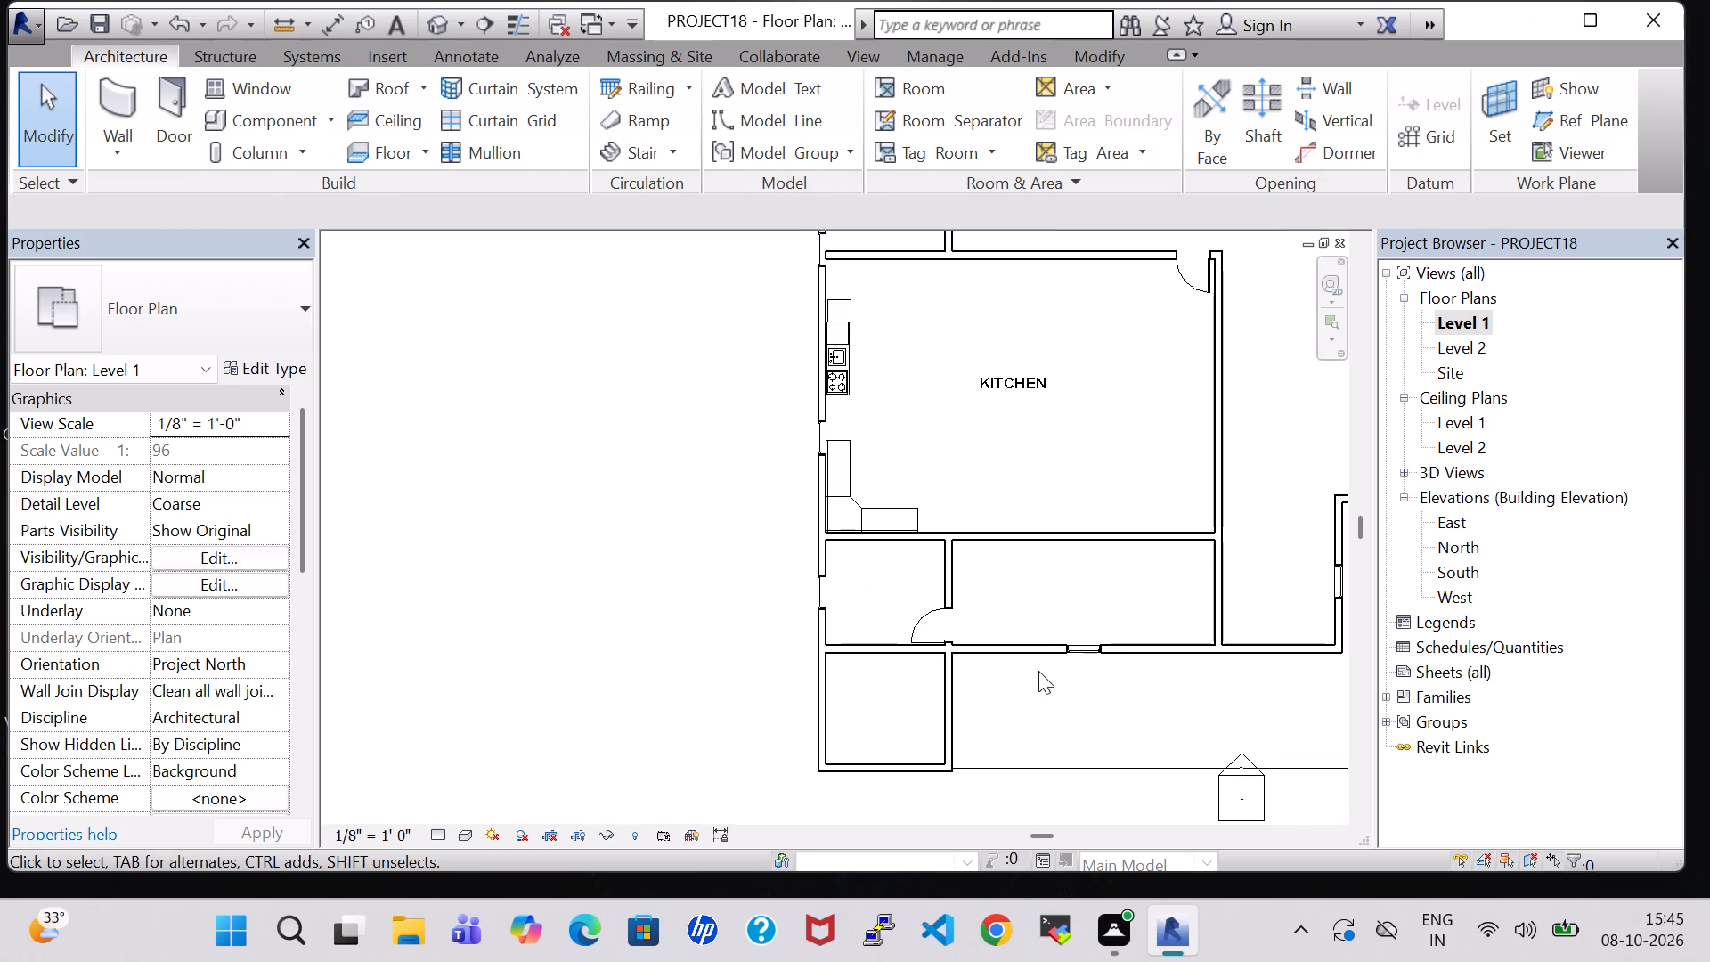
{"action": "left_click", "coordinate": [153, 78]}
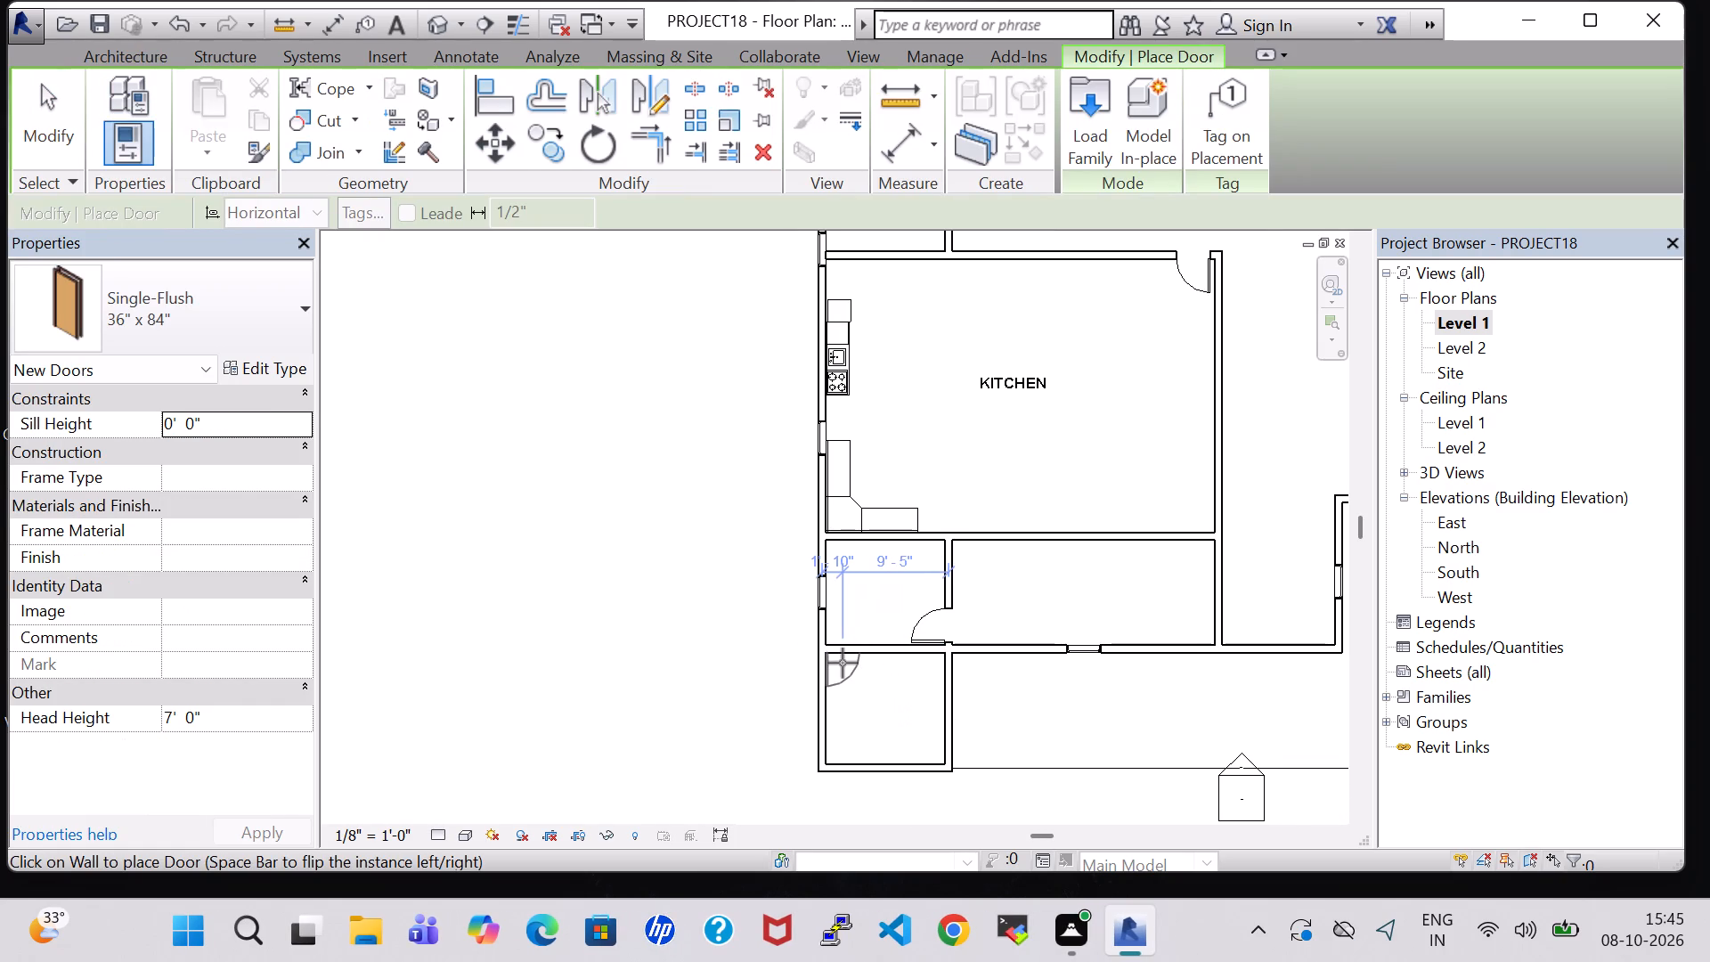
{"action": "left_click", "coordinate": [849, 664]}
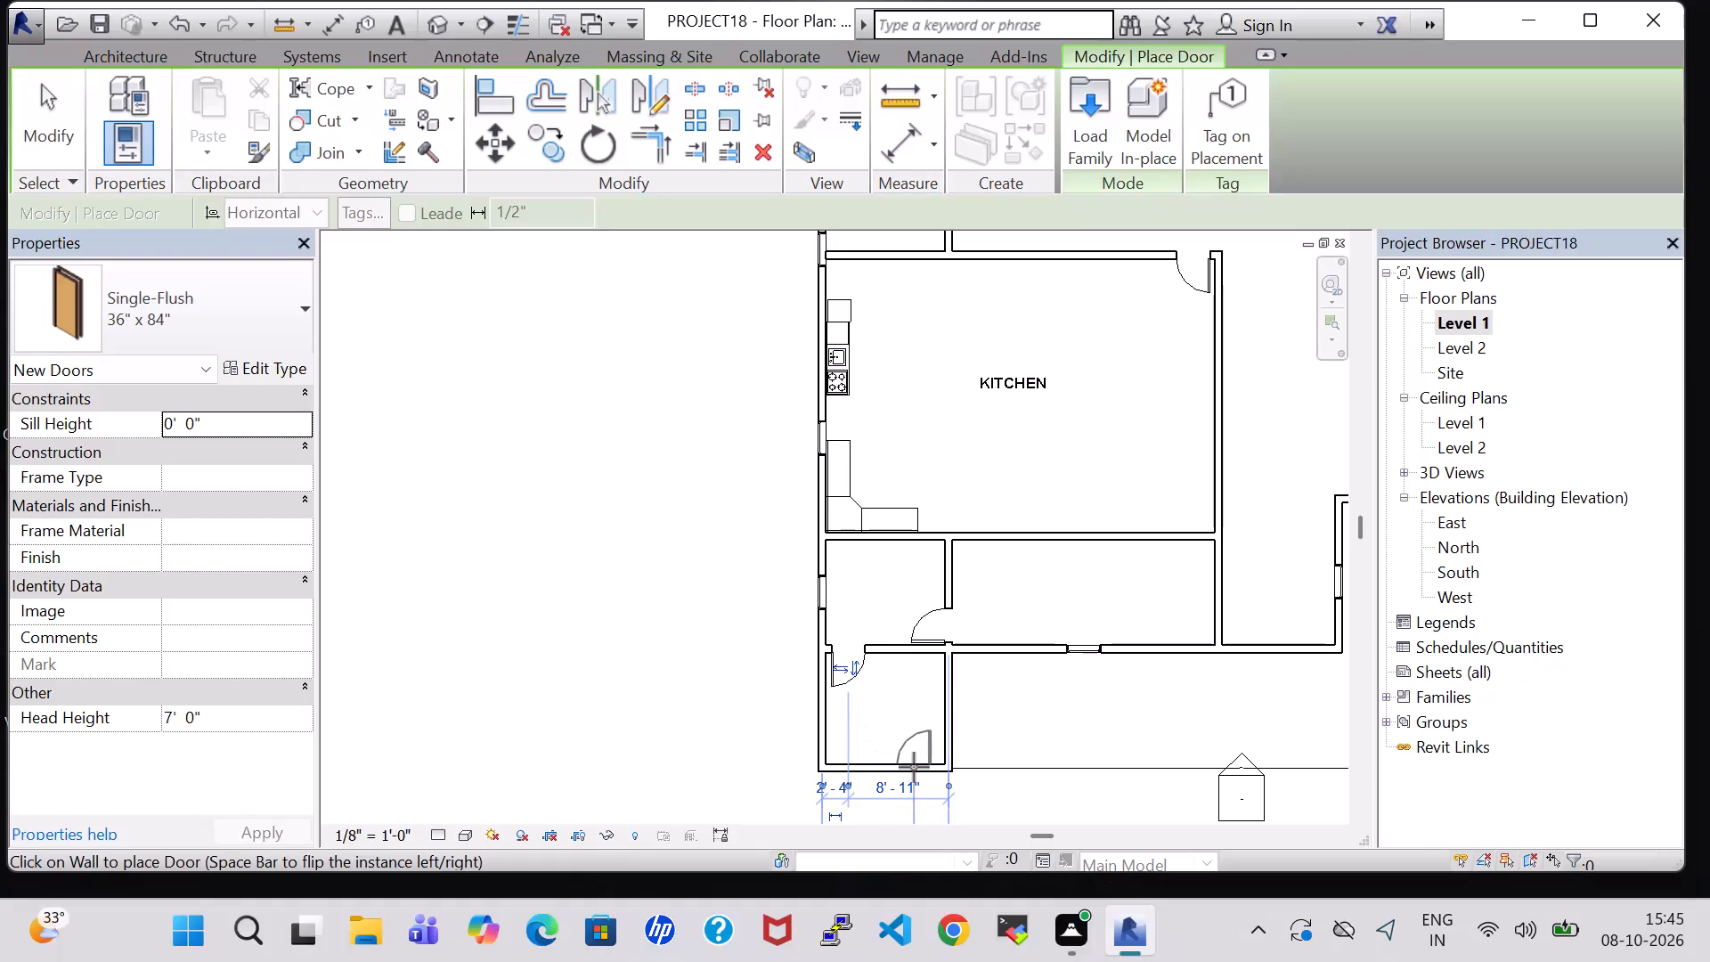
{"action": "key", "text": "Escape"}
{"action": "key", "text": "Escape"}
Place a 36" x 84" Single-Flush door at the south end of the east wall of the long room below the kitchen, swinging inward.
{"action": "scroll", "coordinate": [1079, 675], "scroll_direction": "down", "scroll_amount": 1}
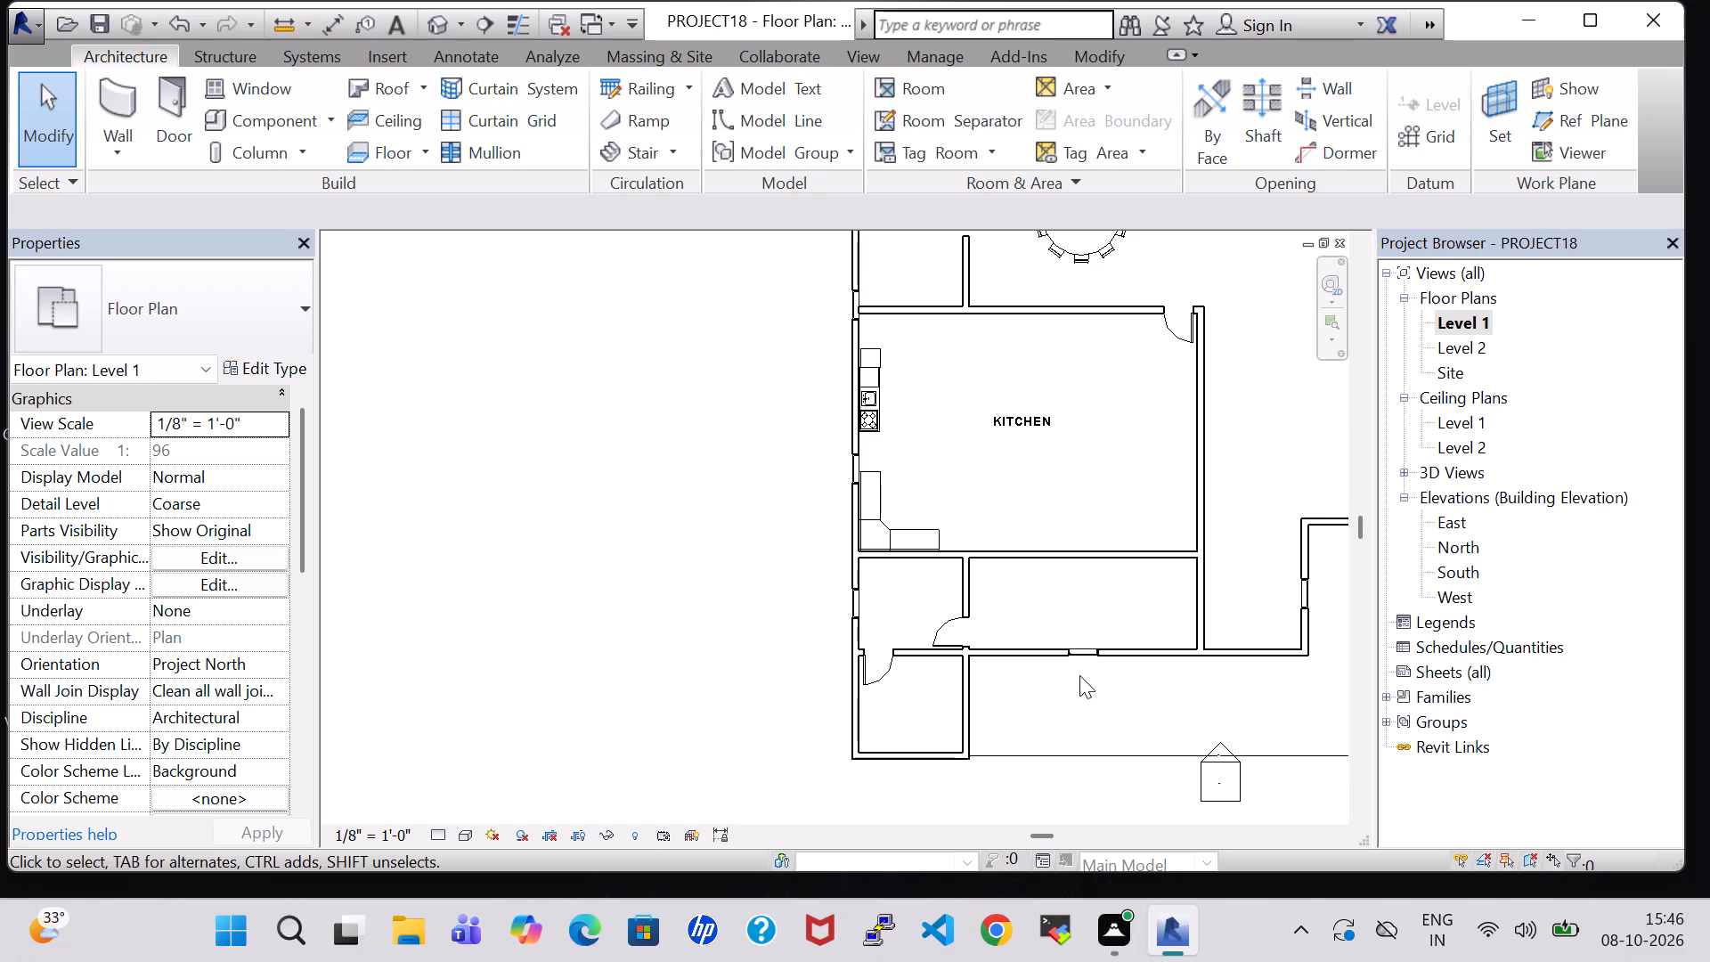
{"action": "left_click", "coordinate": [167, 84]}
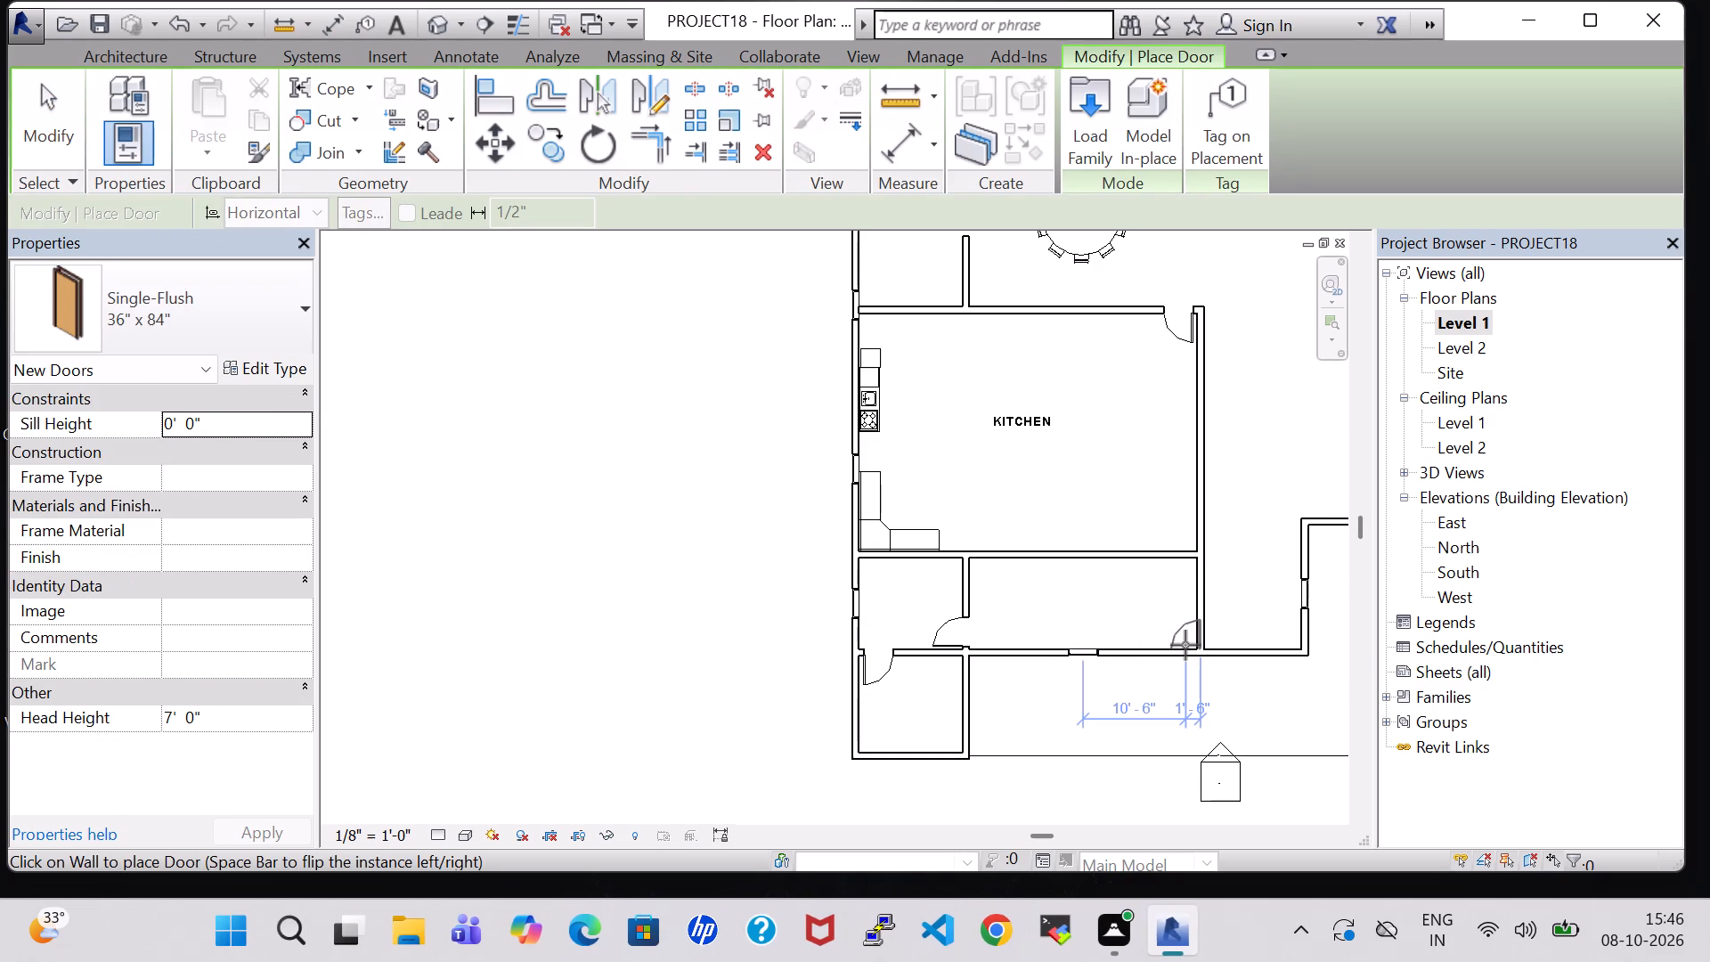
{"action": "scroll", "coordinate": [1185, 645], "scroll_direction": "up", "scroll_amount": 5}
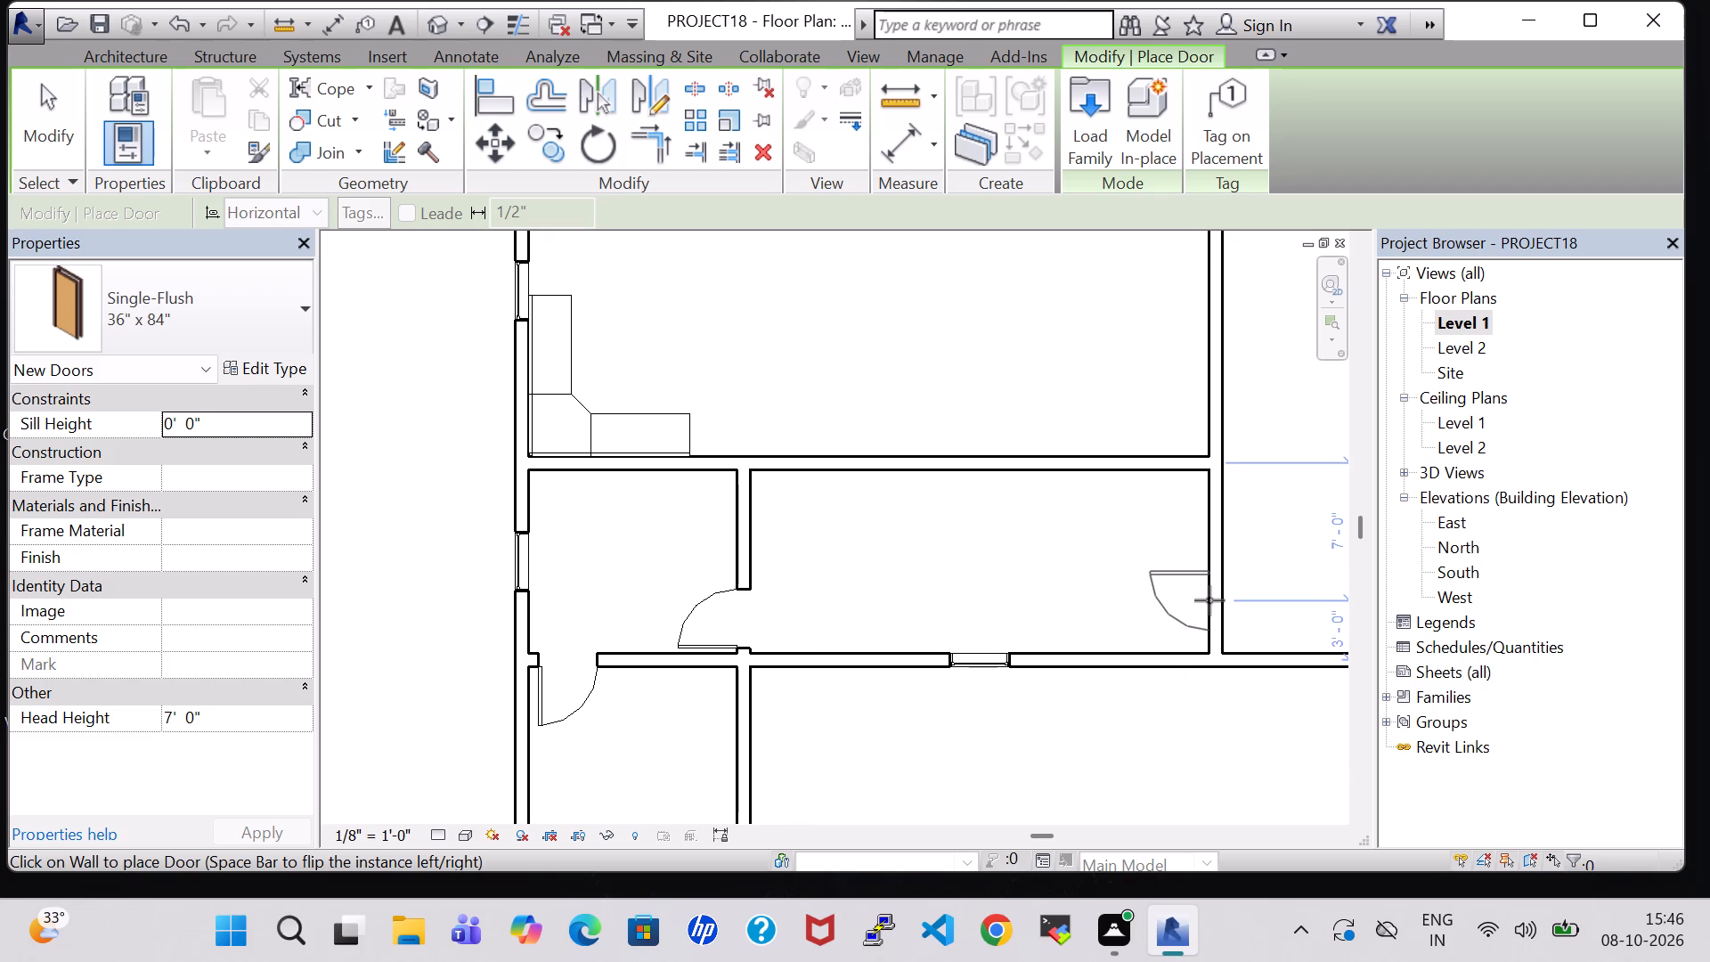
{"action": "key", "text": "space"}
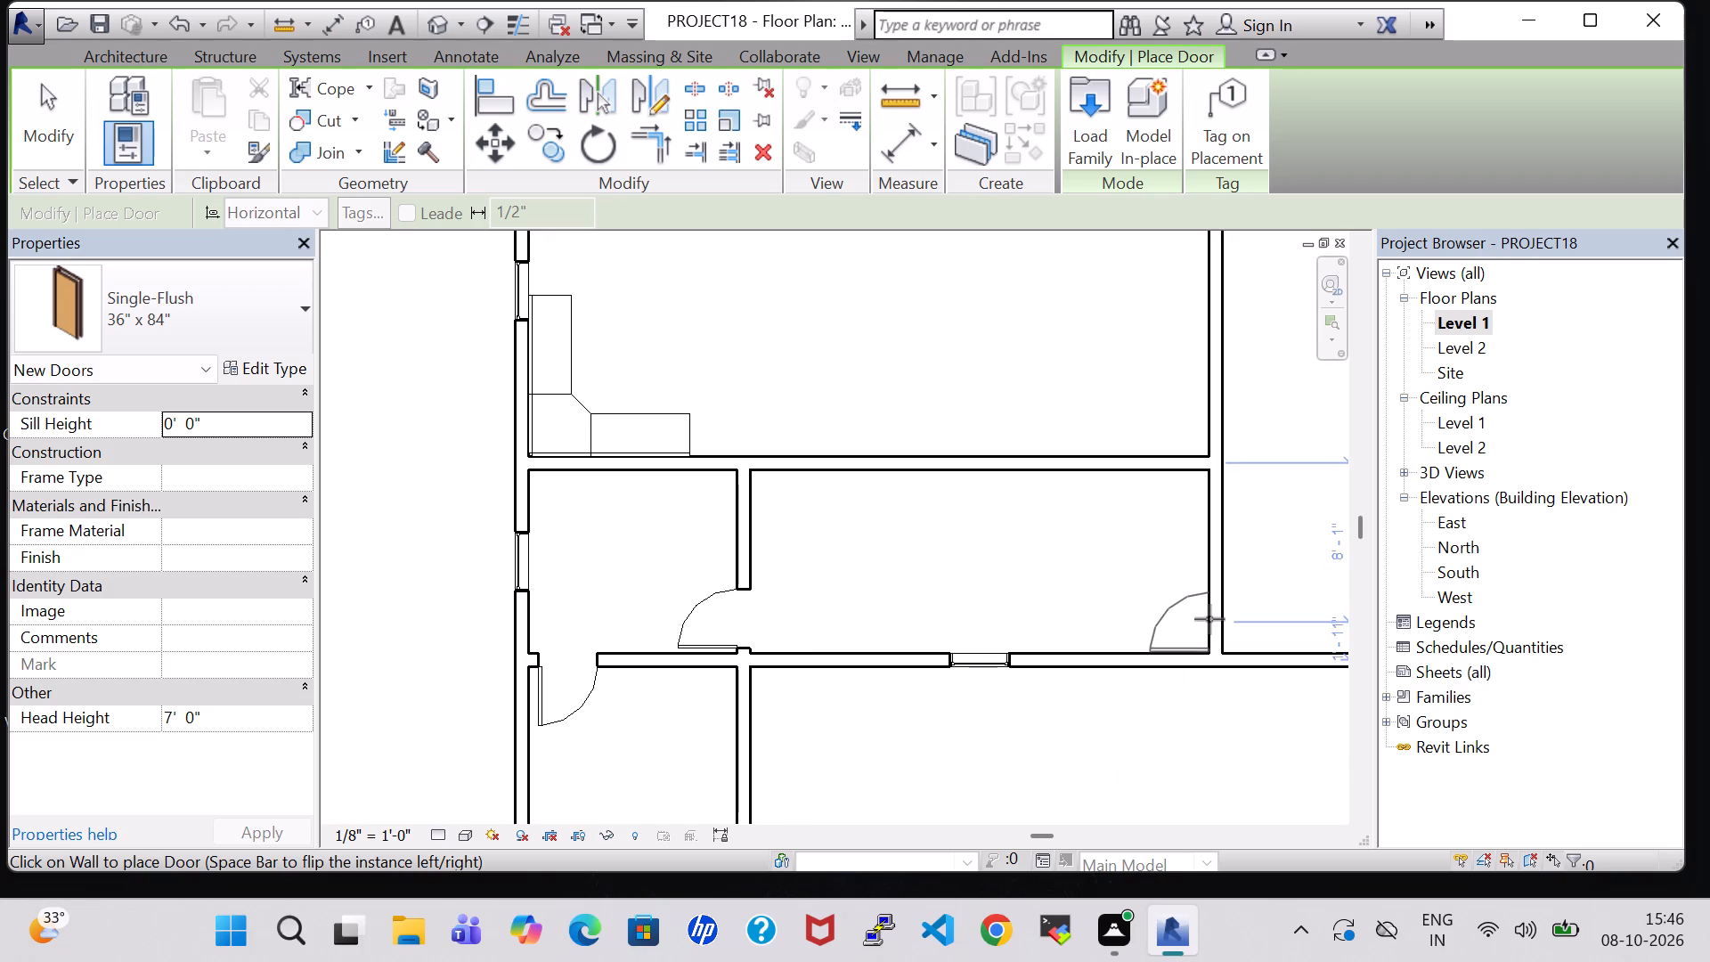
{"action": "left_click", "coordinate": [1209, 619]}
{"action": "key", "text": "Escape"}
{"action": "key", "text": "Escape"}
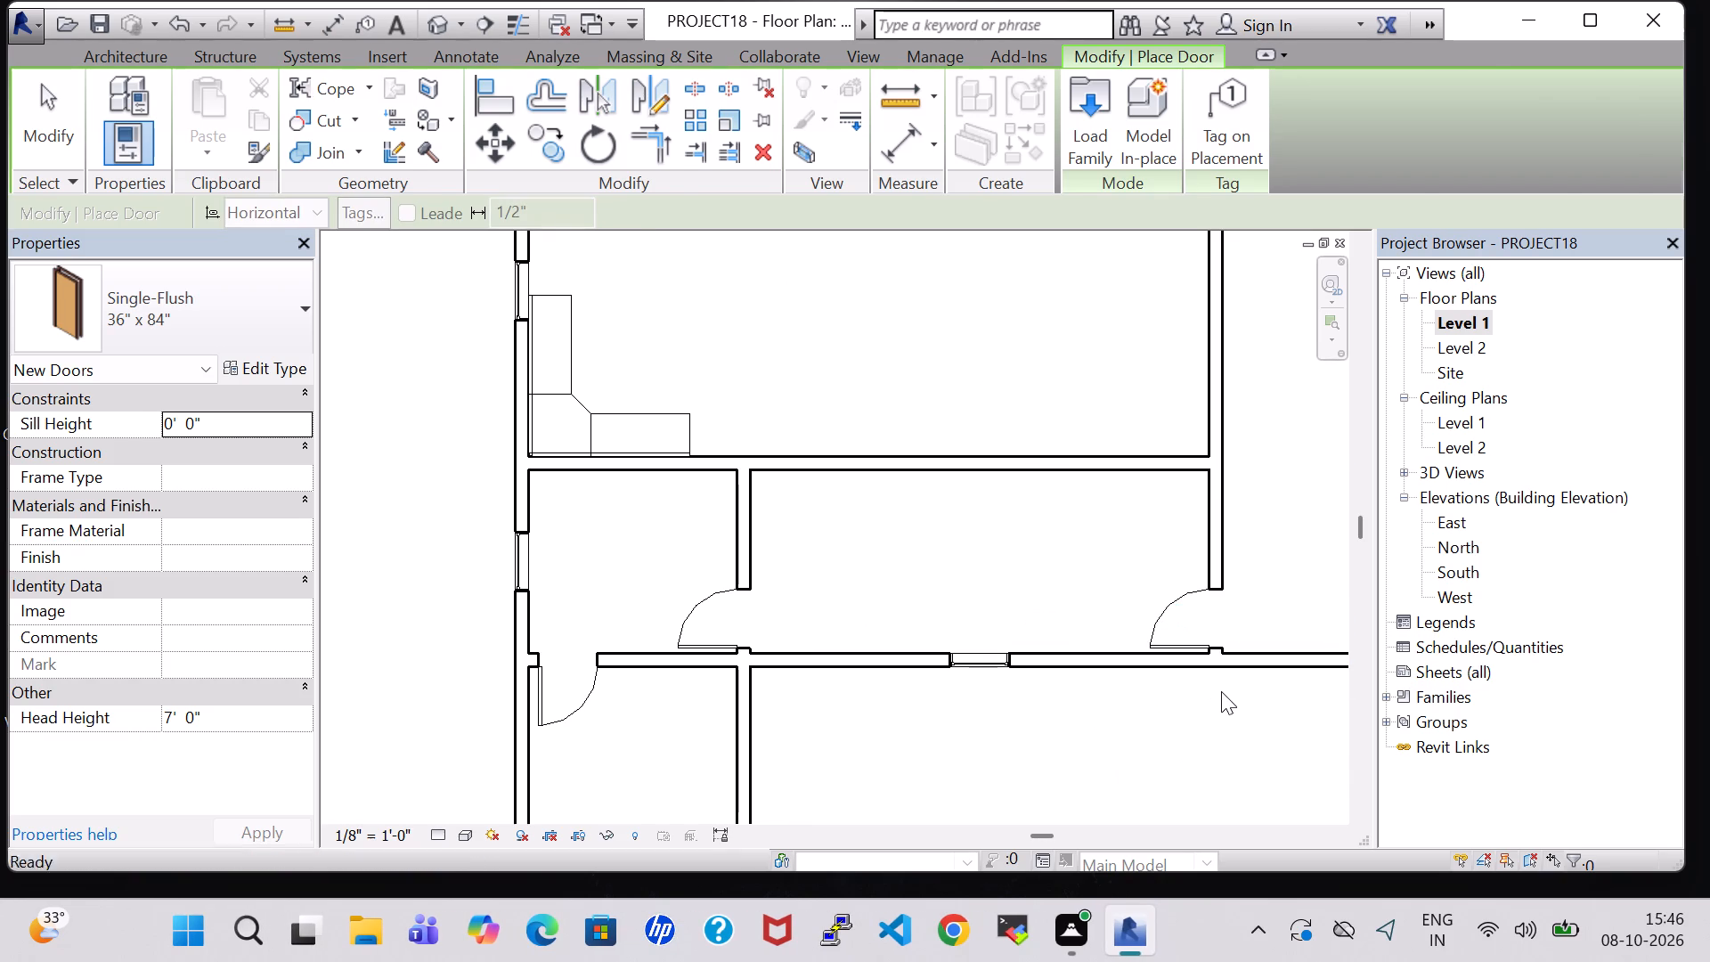
Load the Bed-Shaker family from the Beds folder of the Furniture library.
{"action": "scroll", "coordinate": [1221, 691], "scroll_direction": "down", "scroll_amount": 3}
{"action": "middle_click_drag", "start_coordinate": [1221, 691], "coordinate": [928, 639]}
{"action": "scroll", "coordinate": [927, 639], "scroll_direction": "down", "scroll_amount": 2}
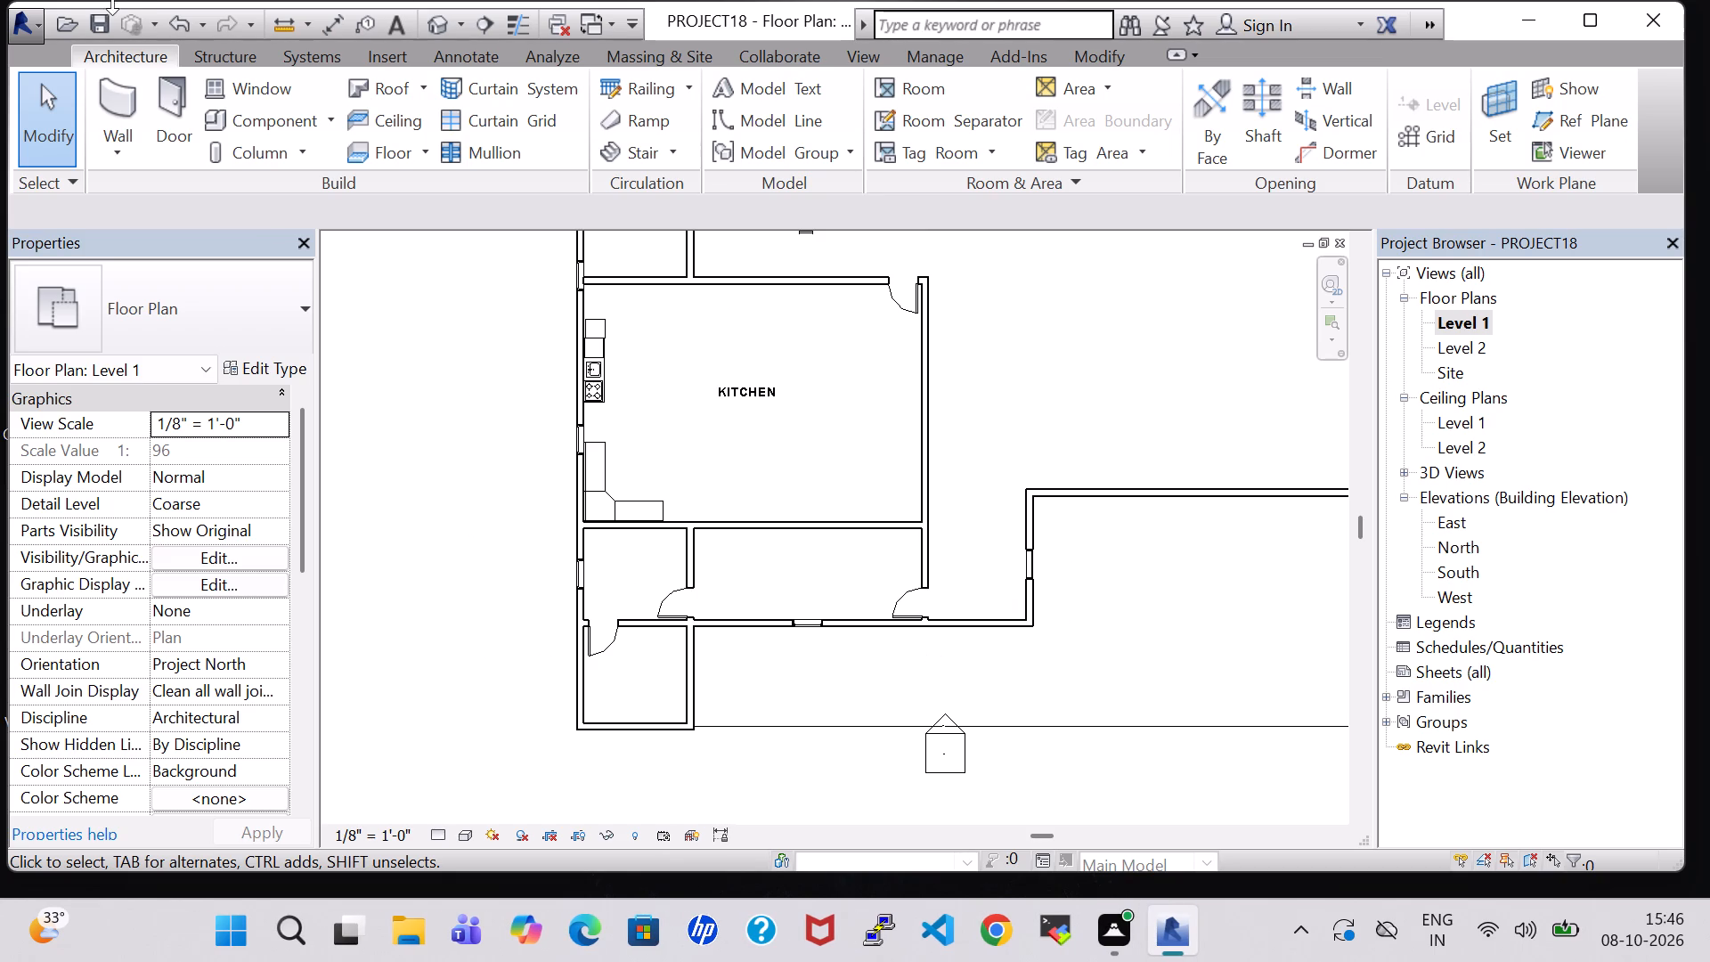
{"action": "left_click", "coordinate": [274, 115]}
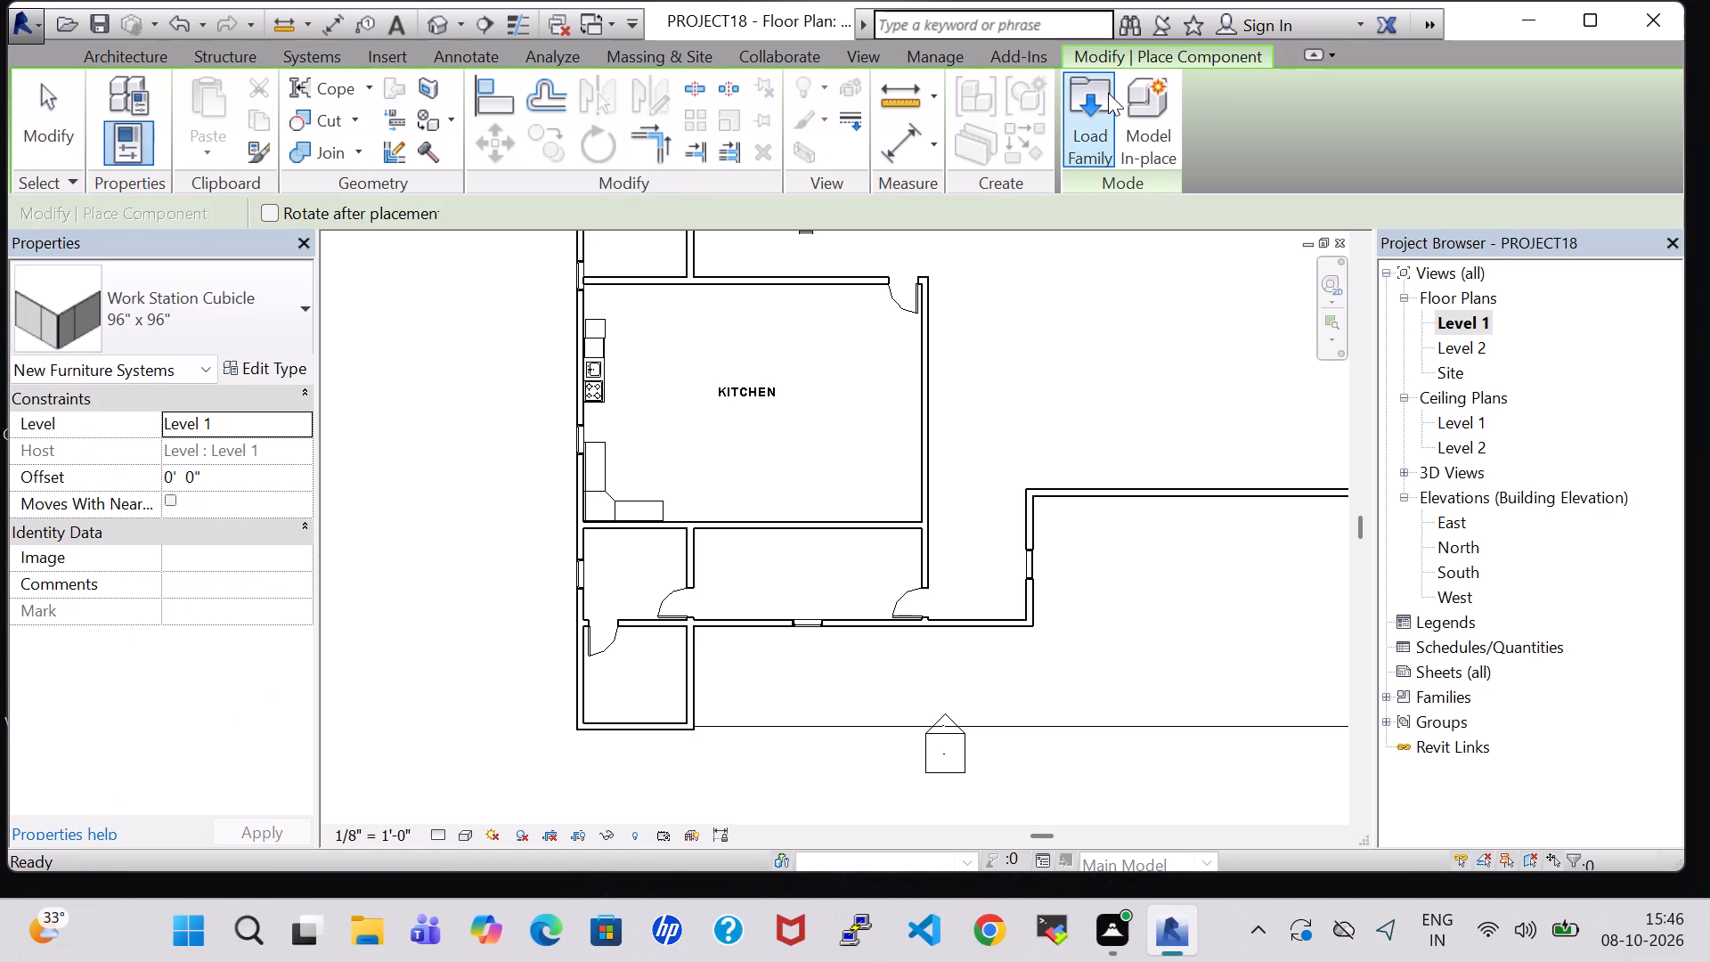
{"action": "left_click", "coordinate": [1108, 93]}
{"action": "double_click", "coordinate": [981, 597]}
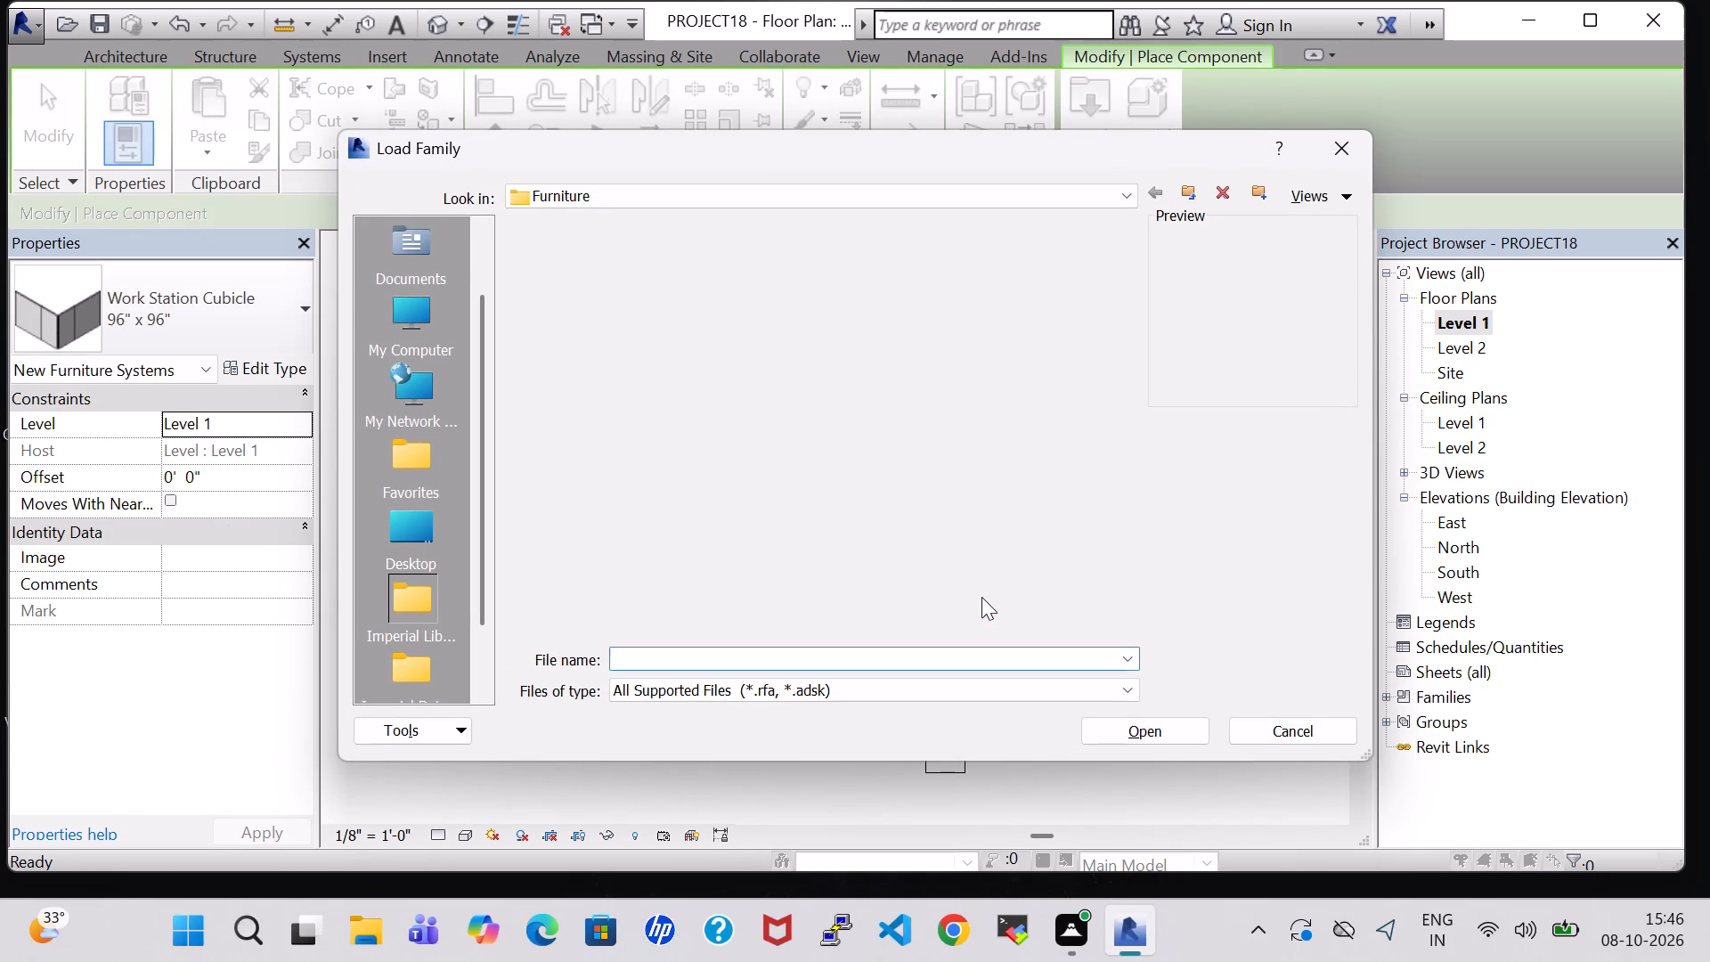
{"action": "double_click", "coordinate": [694, 298]}
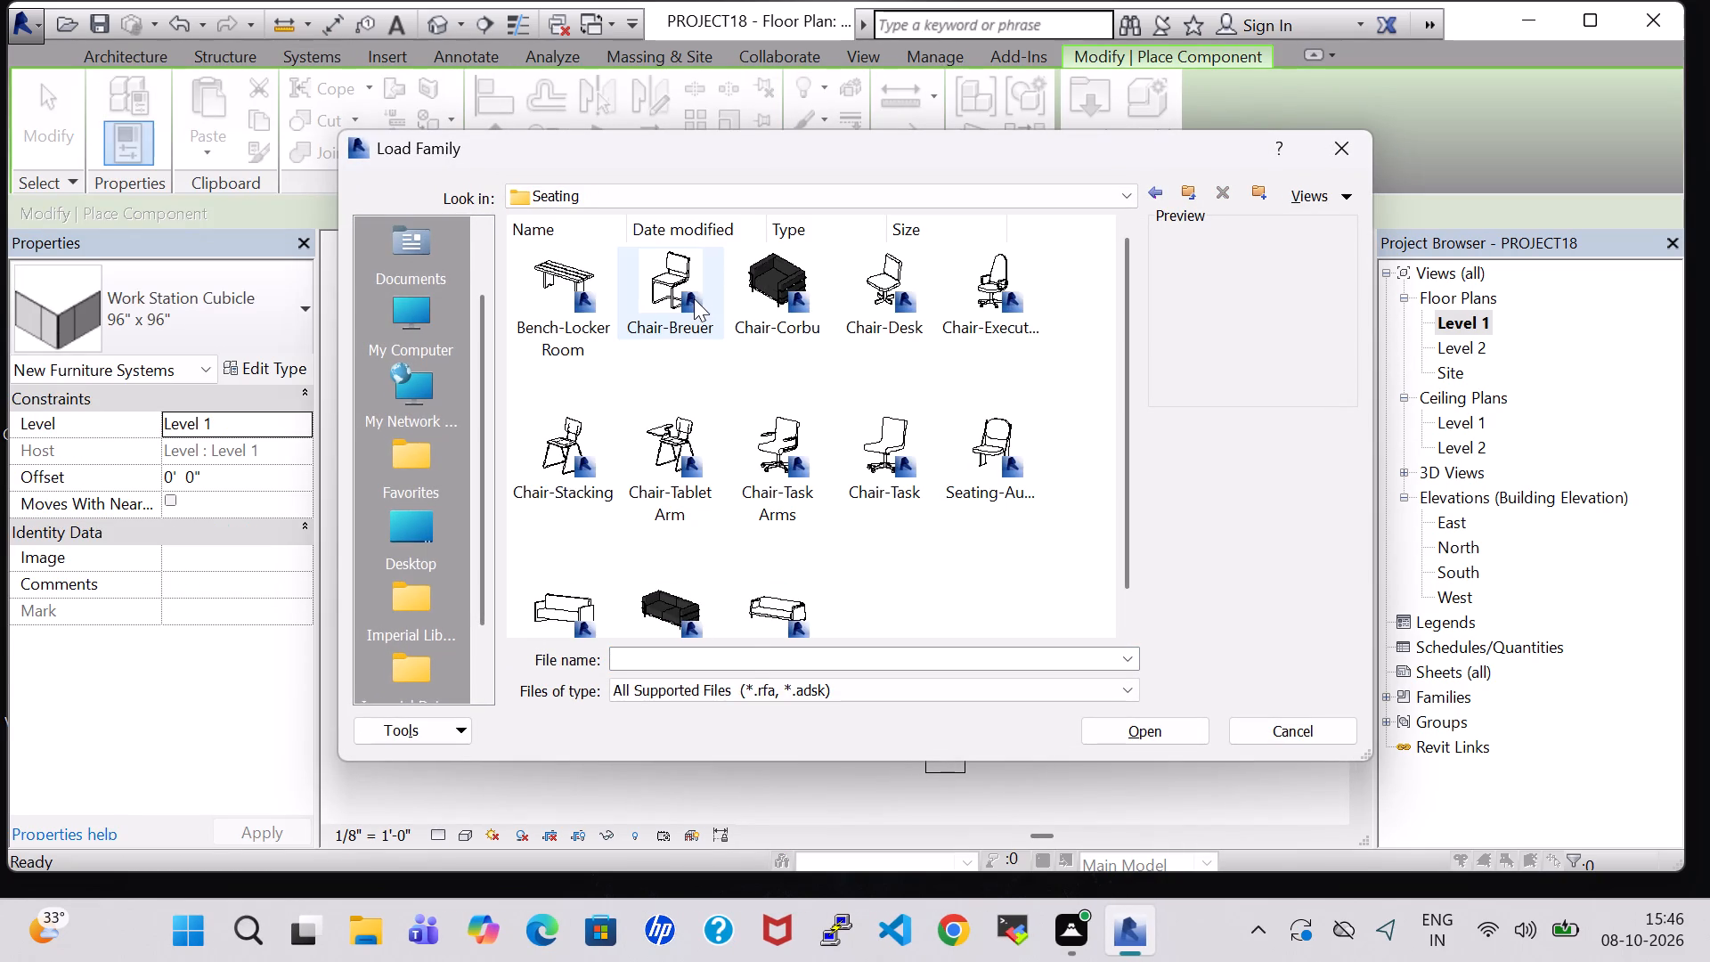
{"action": "left_click", "coordinate": [1157, 190]}
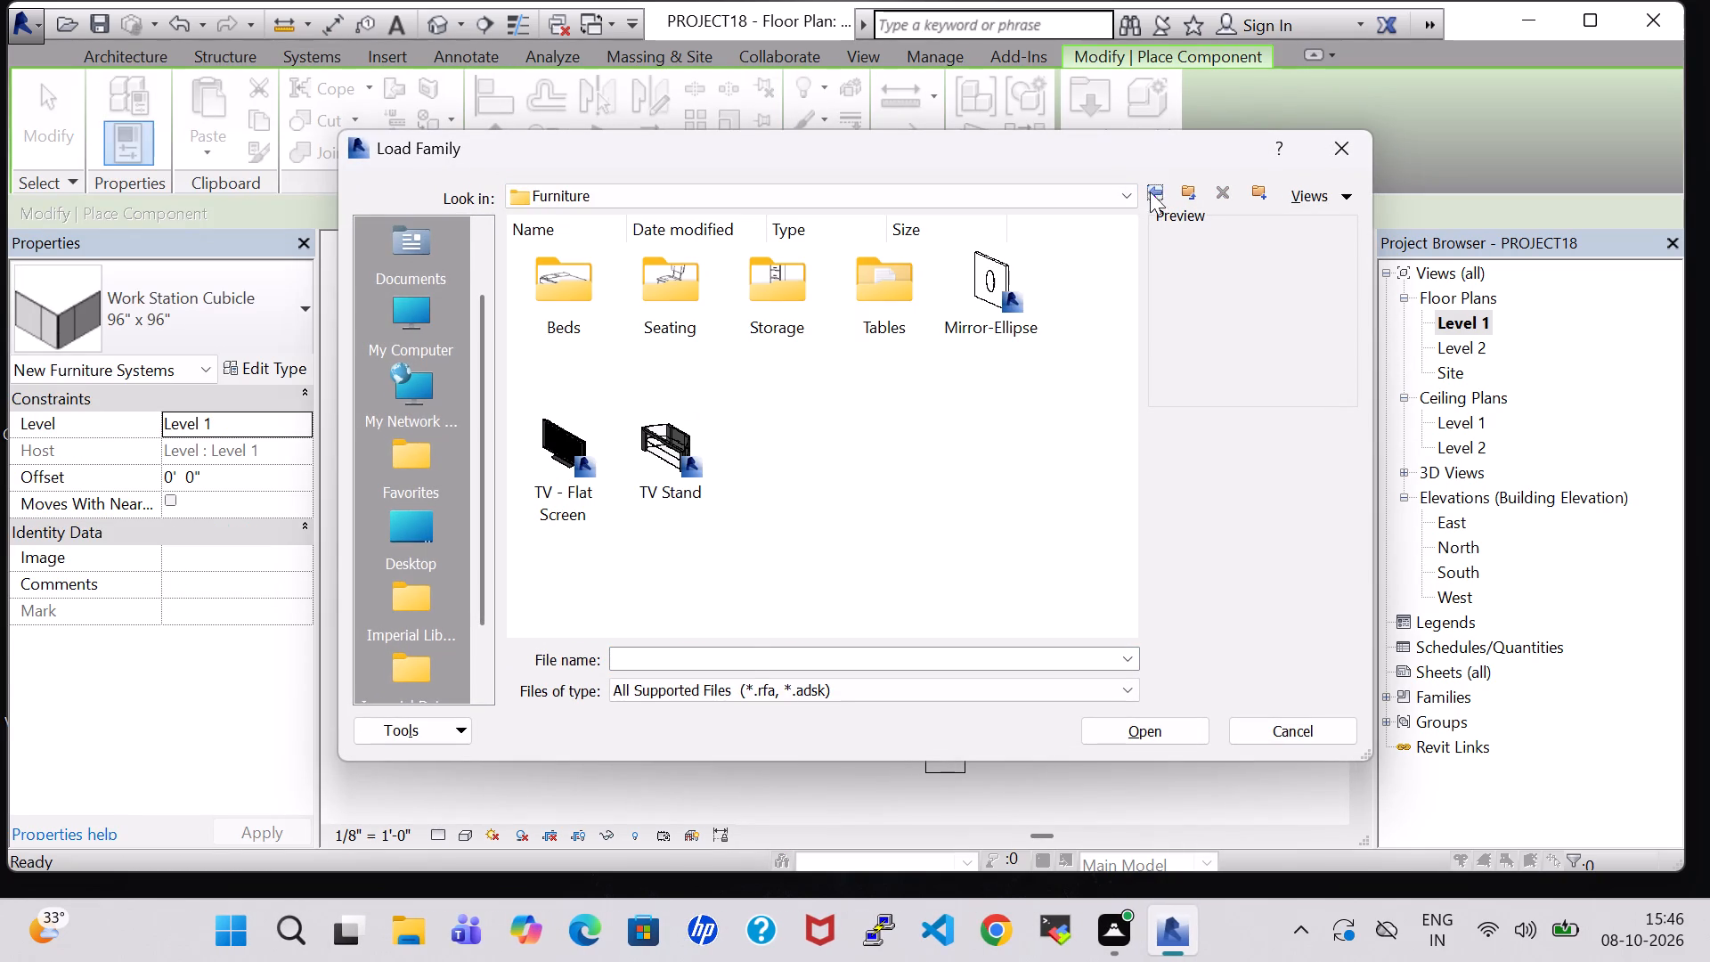
{"action": "double_click", "coordinate": [556, 273]}
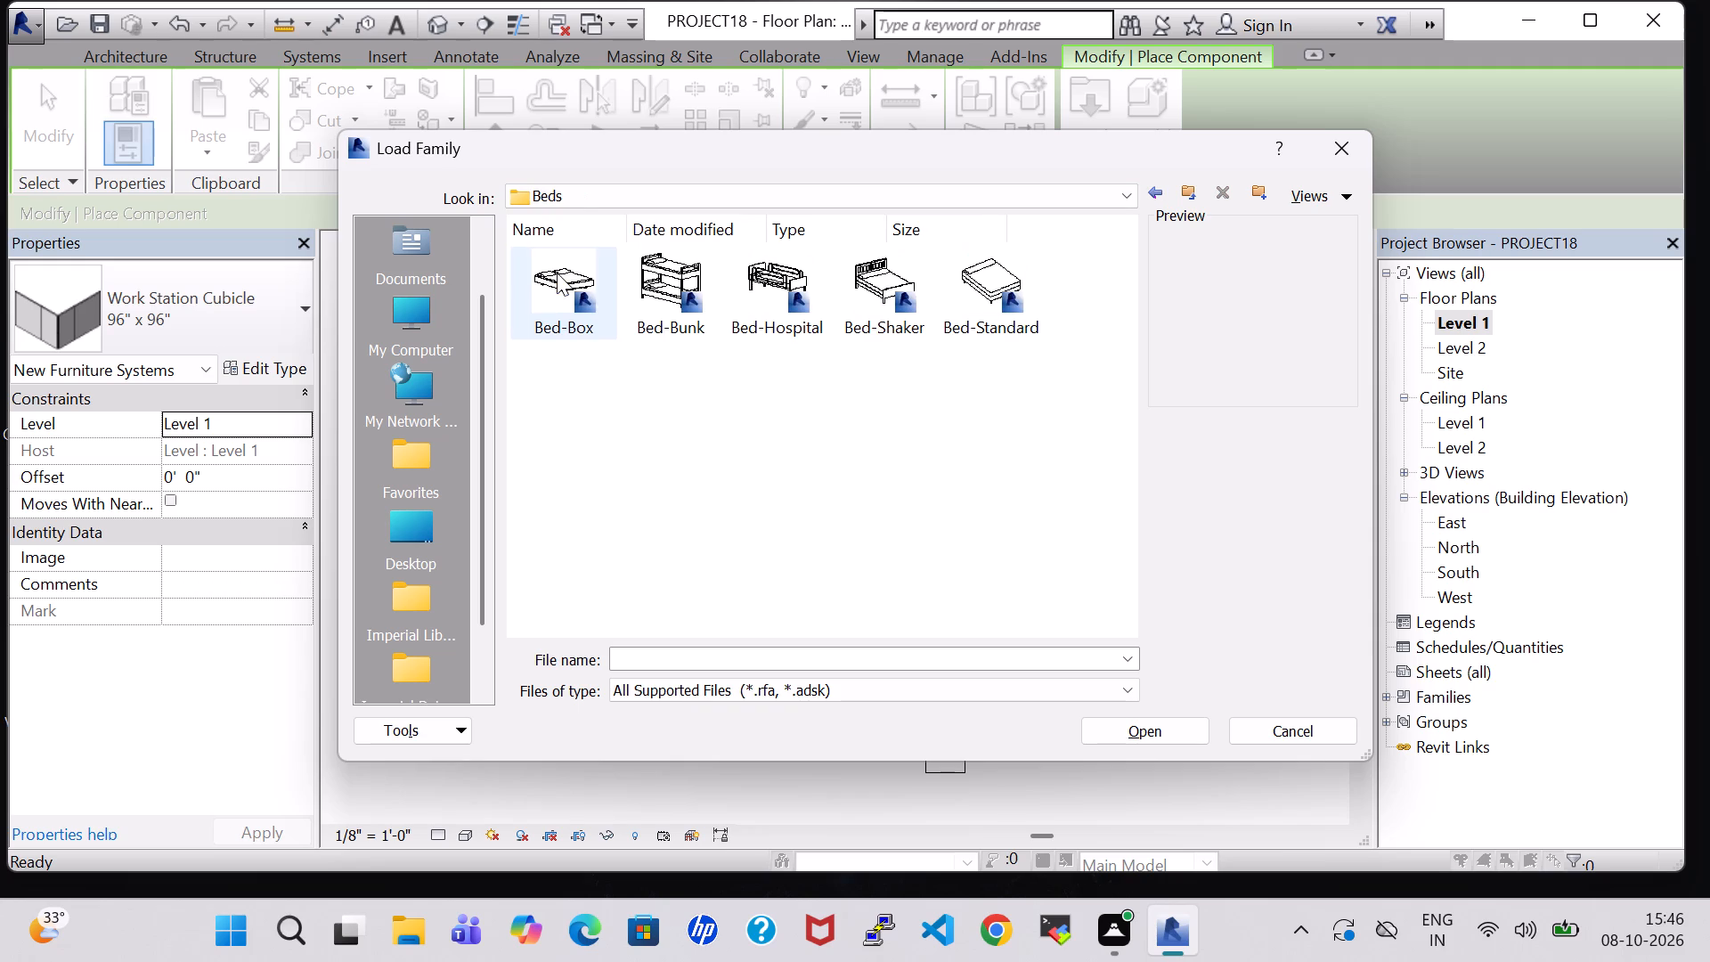
{"action": "left_click", "coordinate": [884, 273]}
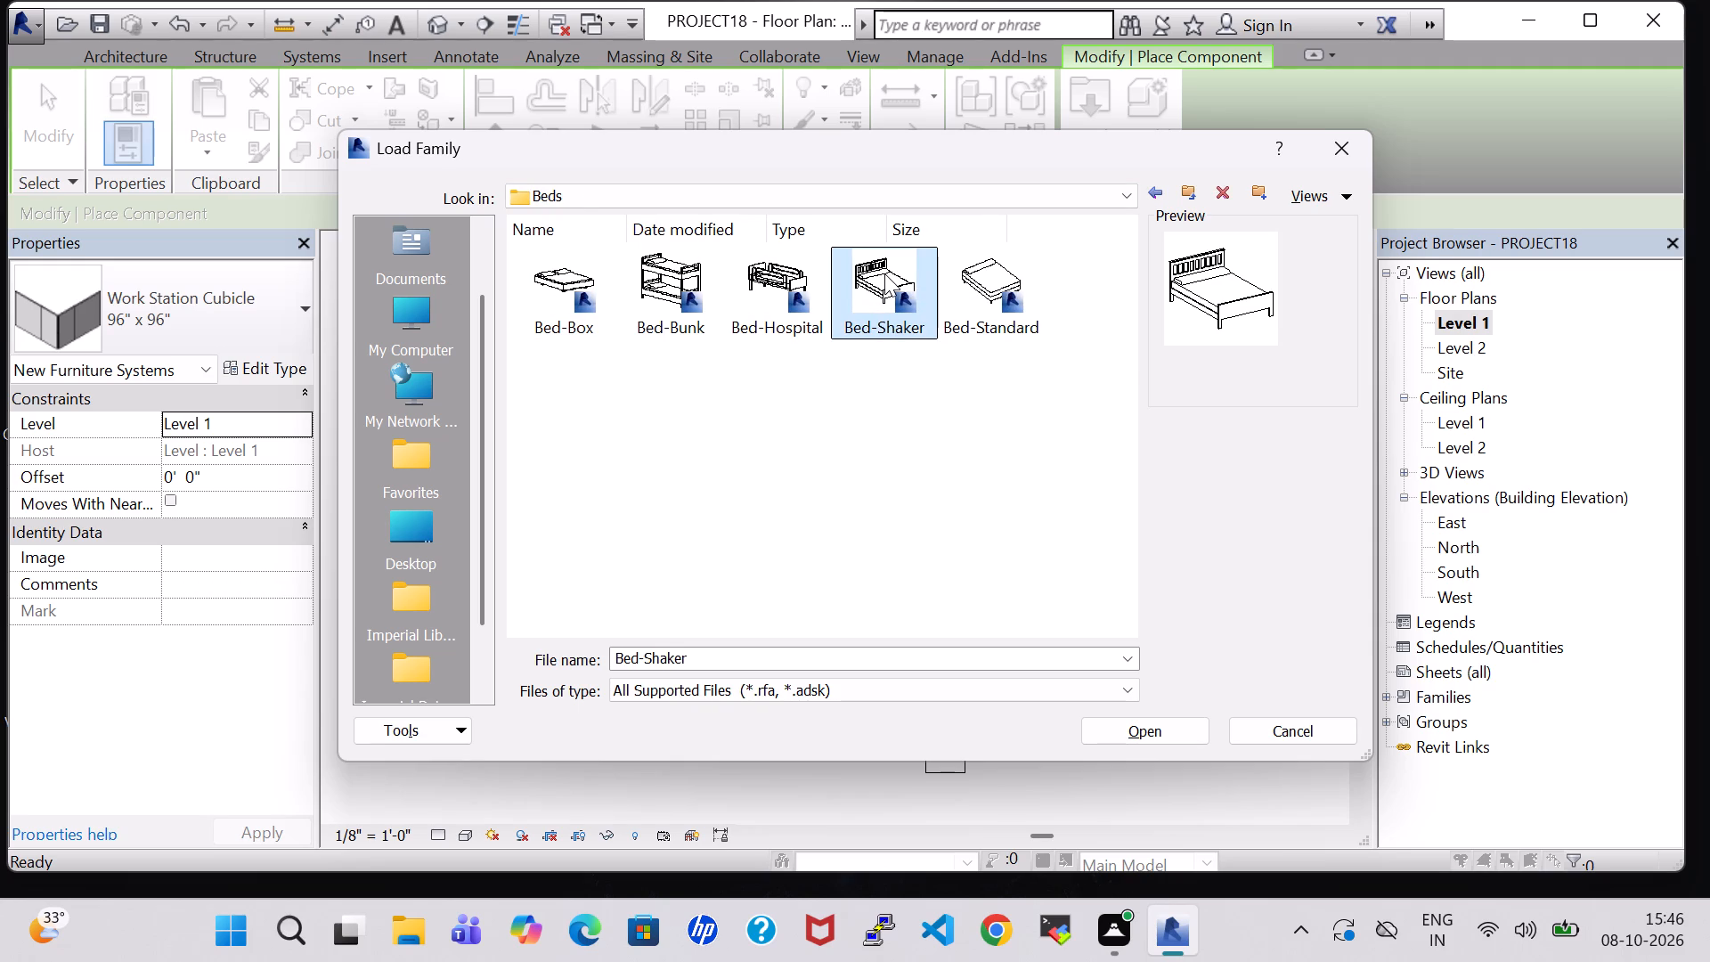
{"action": "left_click", "coordinate": [1147, 719]}
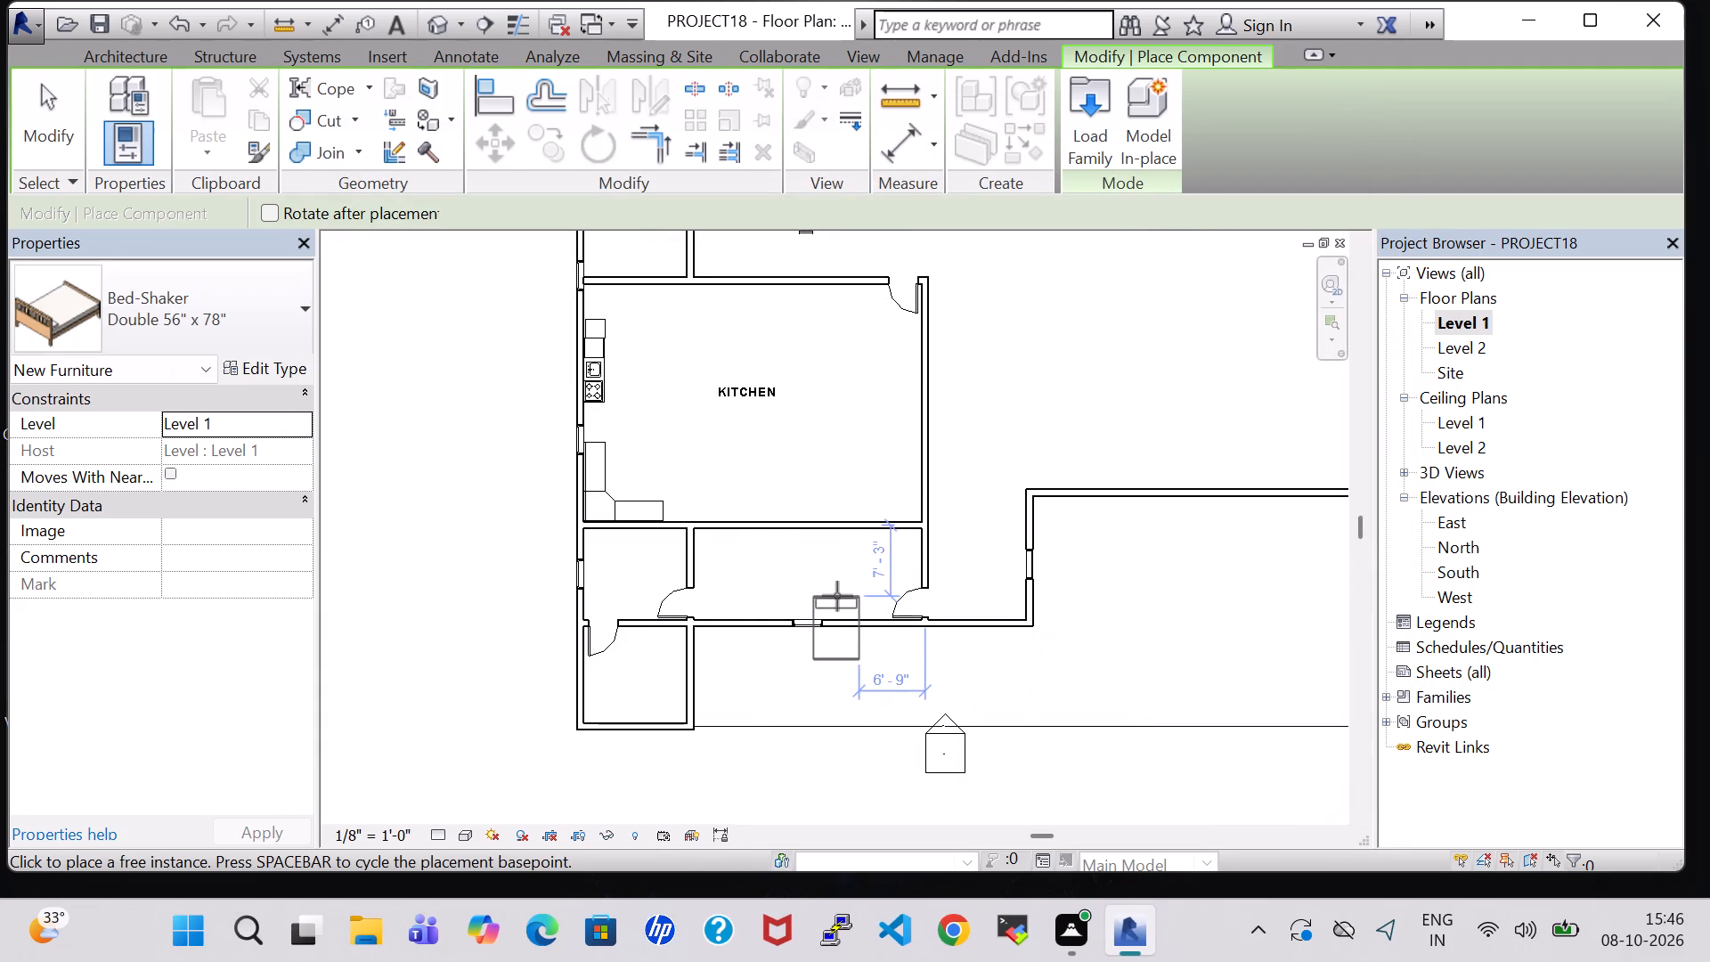
Place the Double 56" x 78" Bed-Shaker in the long room south of the kitchen, rotated so its headboard faces east.
{"action": "key", "text": "space"}
{"action": "key", "text": "space"}
{"action": "key", "text": "space"}
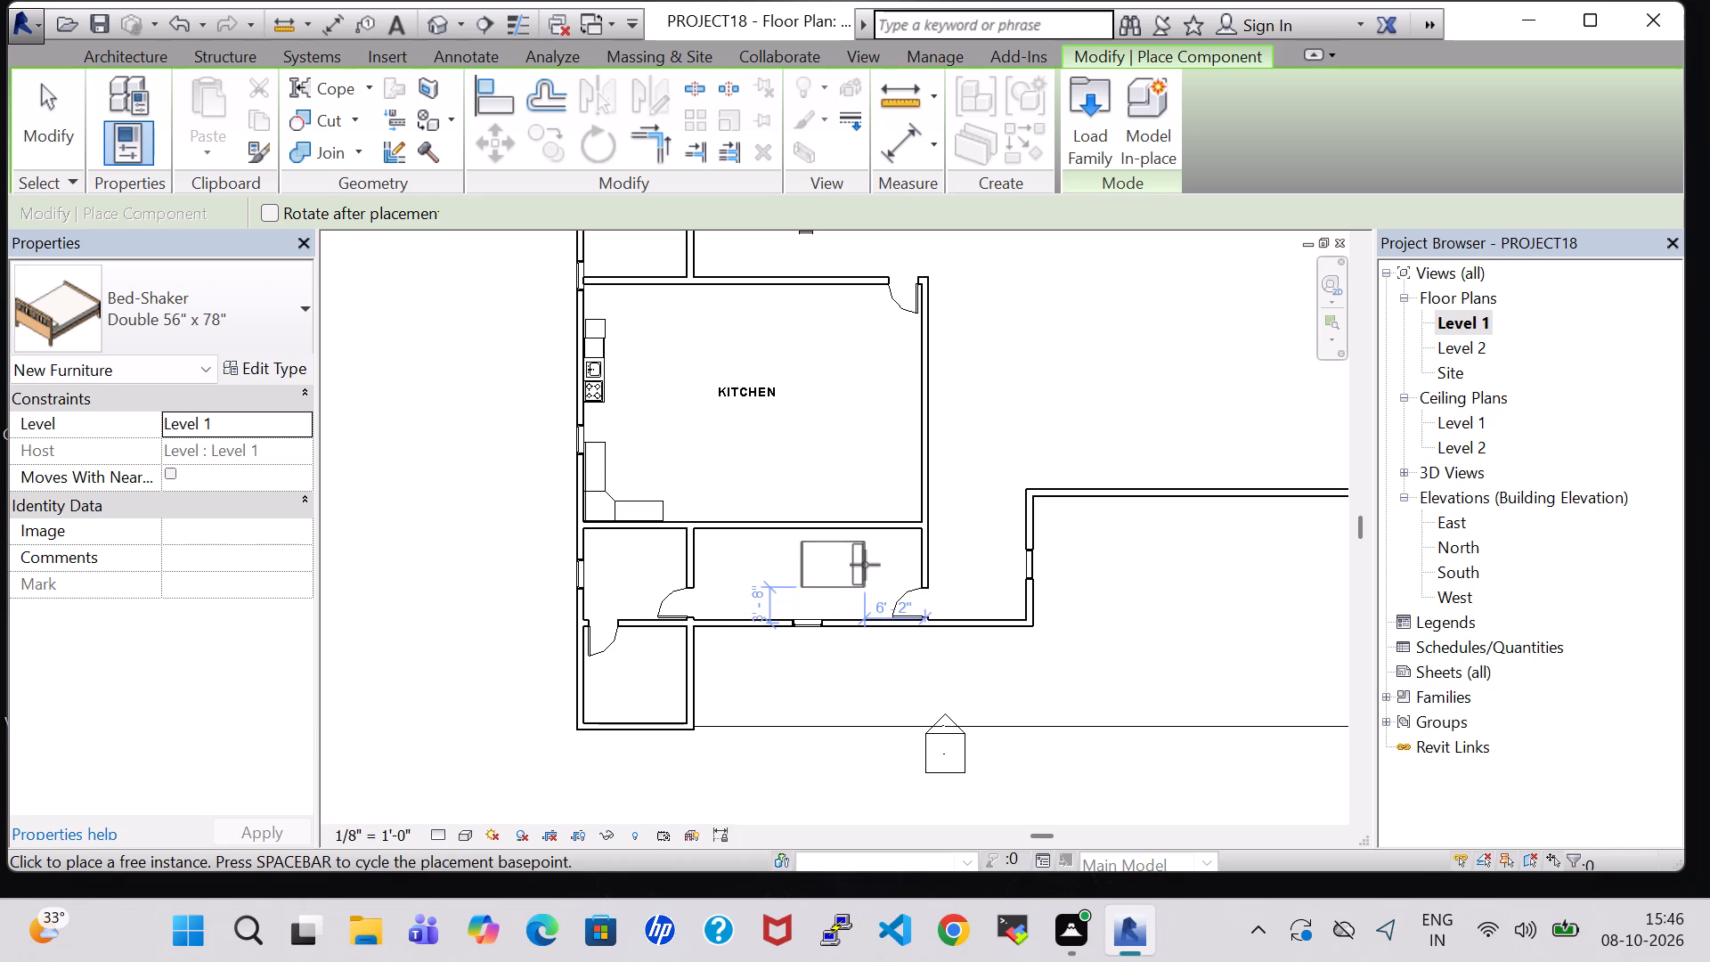
{"action": "left_click", "coordinate": [865, 565]}
{"action": "key", "text": "Escape"}
{"action": "key", "text": "Escape"}
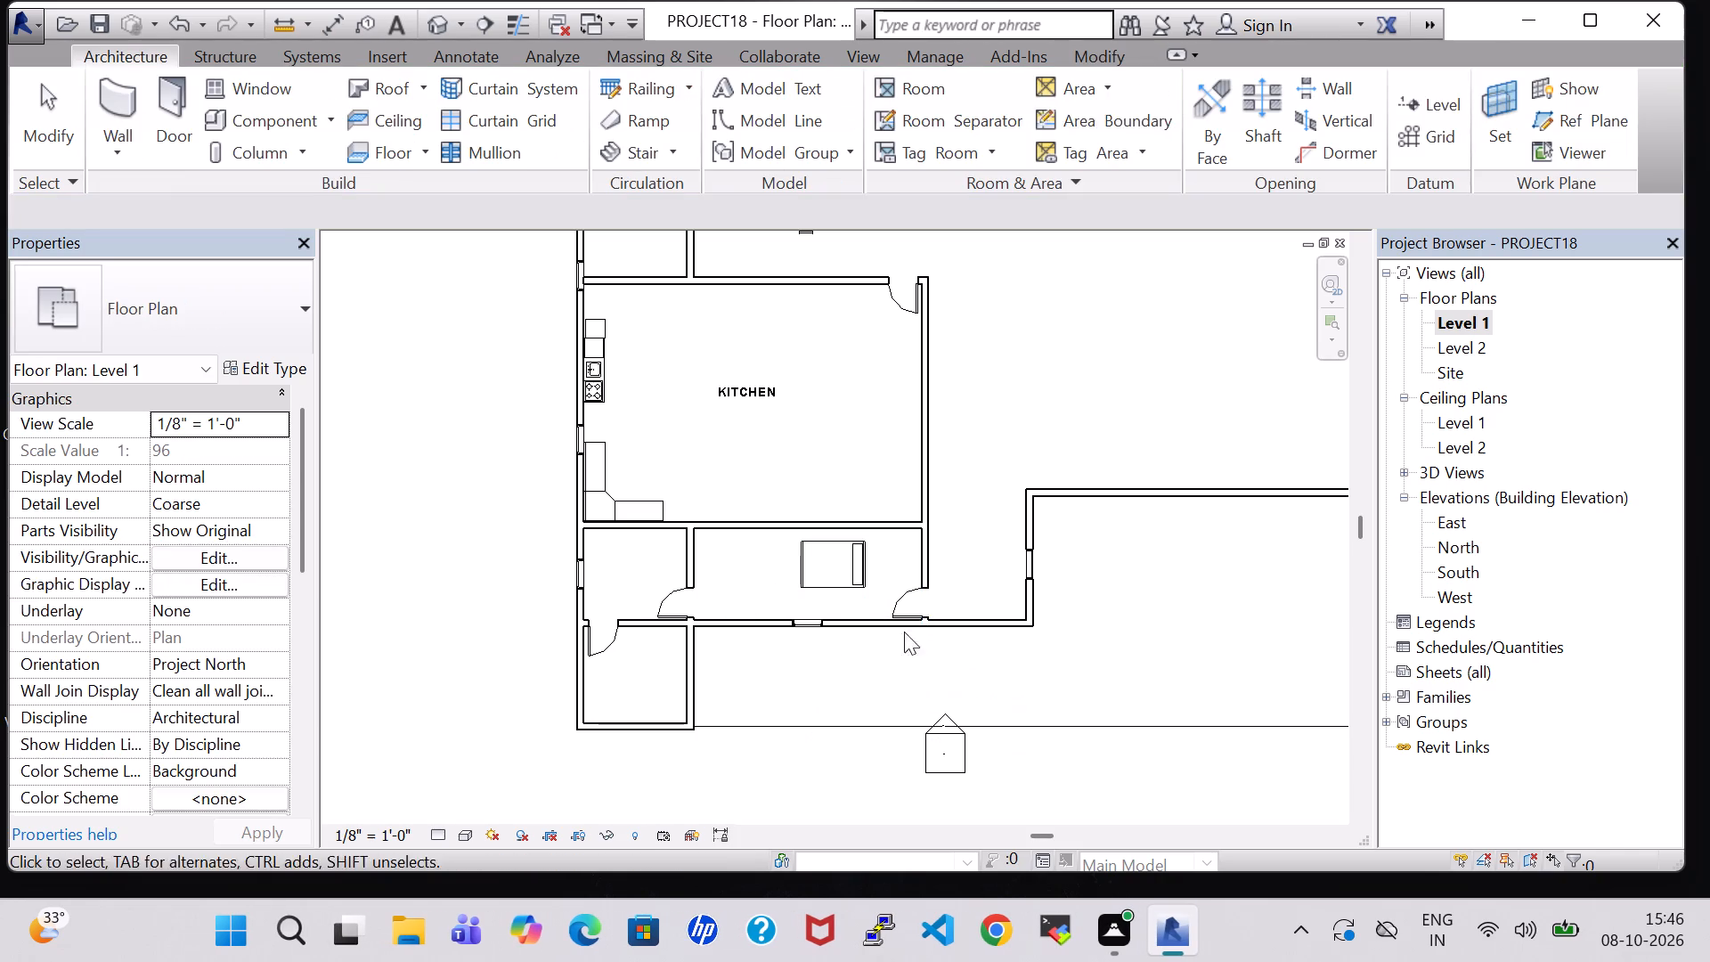
Place a tagged room in the space with the bed south of the kitchen and name it SER.ROOM.
{"action": "left_click", "coordinate": [908, 93]}
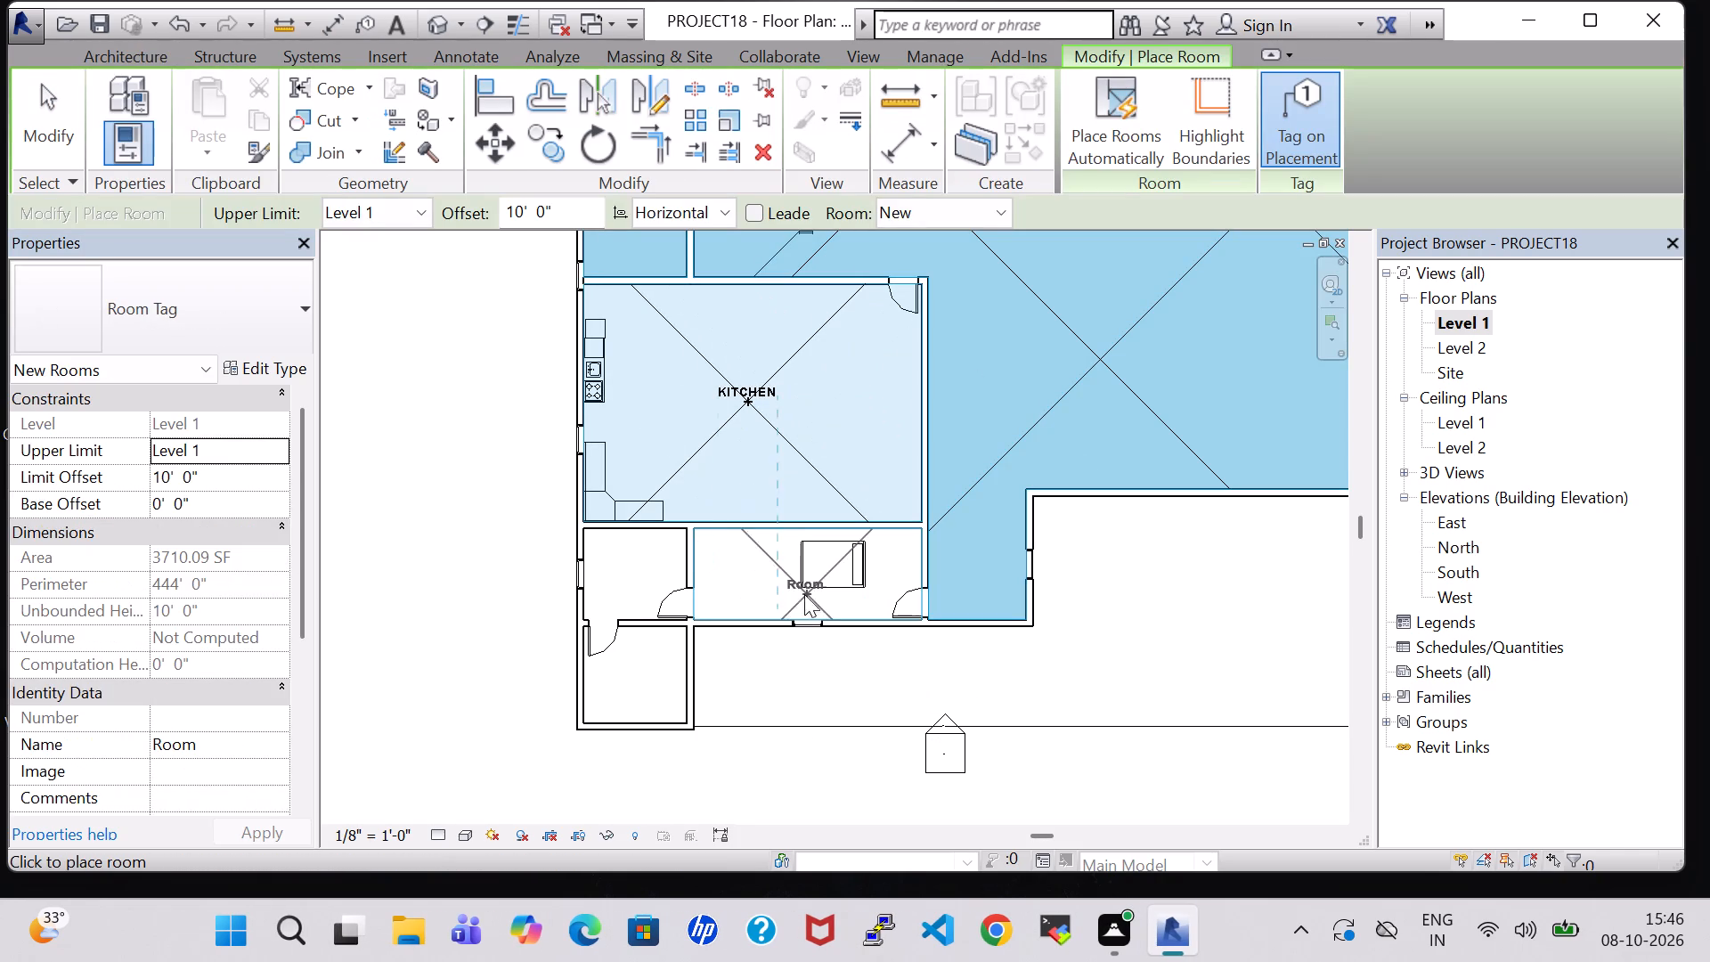
{"action": "left_click", "coordinate": [783, 589]}
{"action": "key", "text": "Escape"}
{"action": "key", "text": "Escape"}
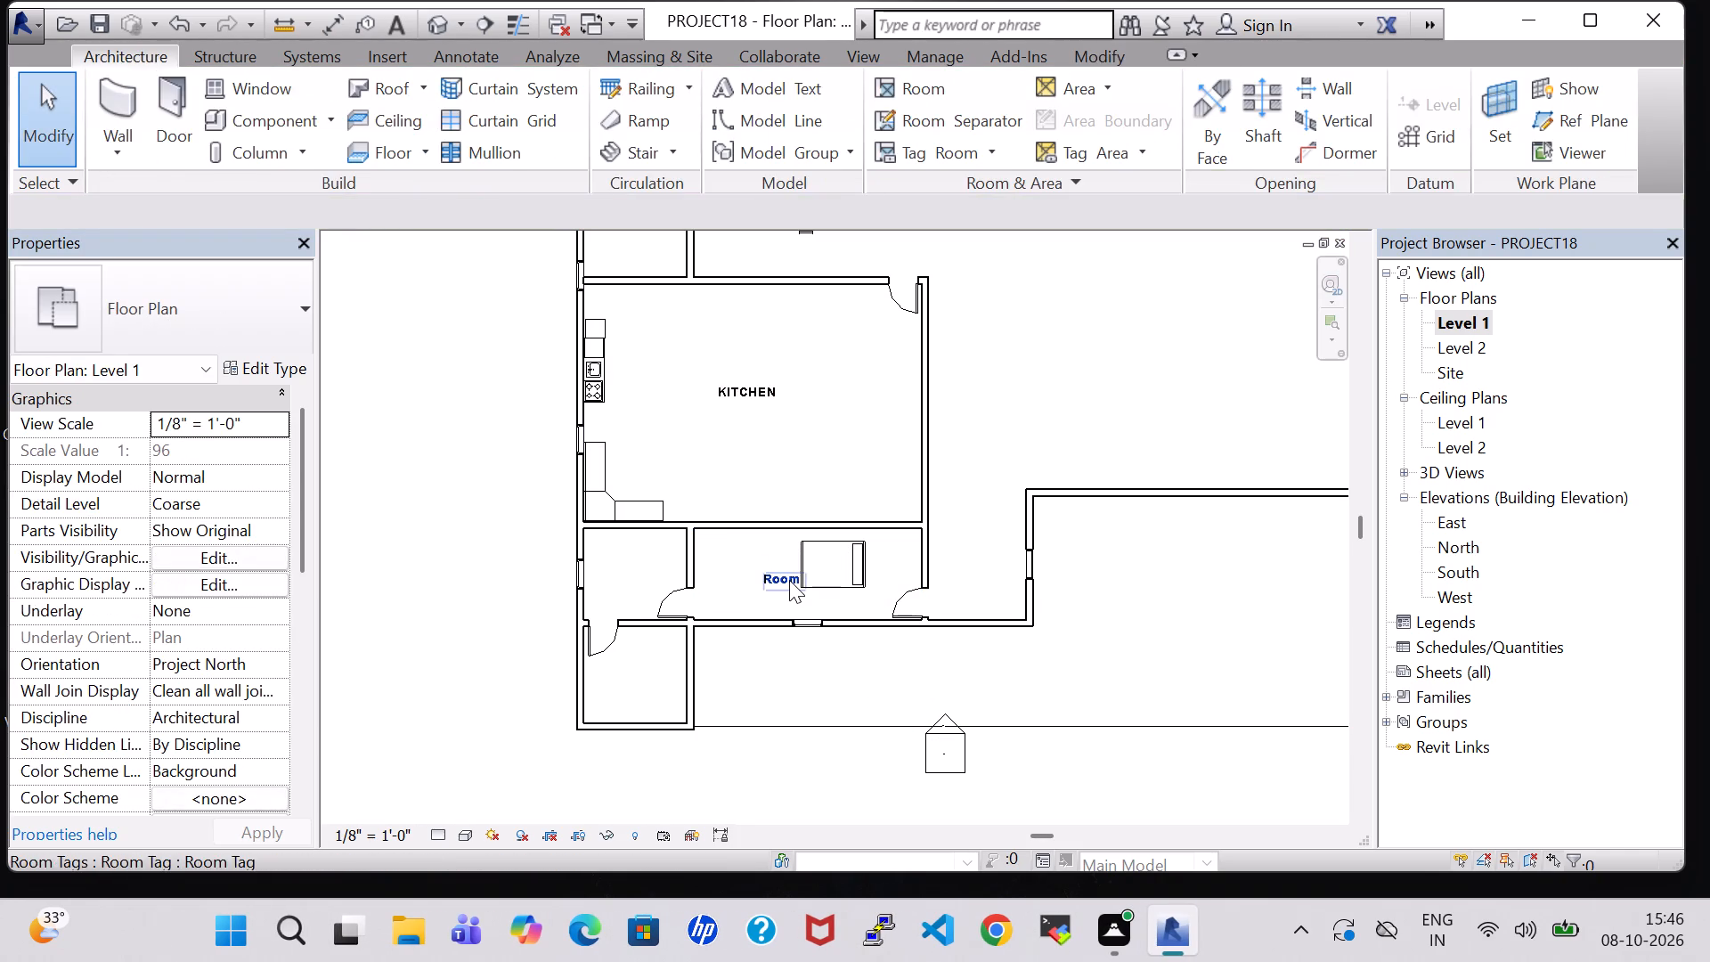
{"action": "left_click", "coordinate": [789, 580]}
{"action": "left_click", "coordinate": [789, 580]}
{"action": "key", "text": "BackSpace"}
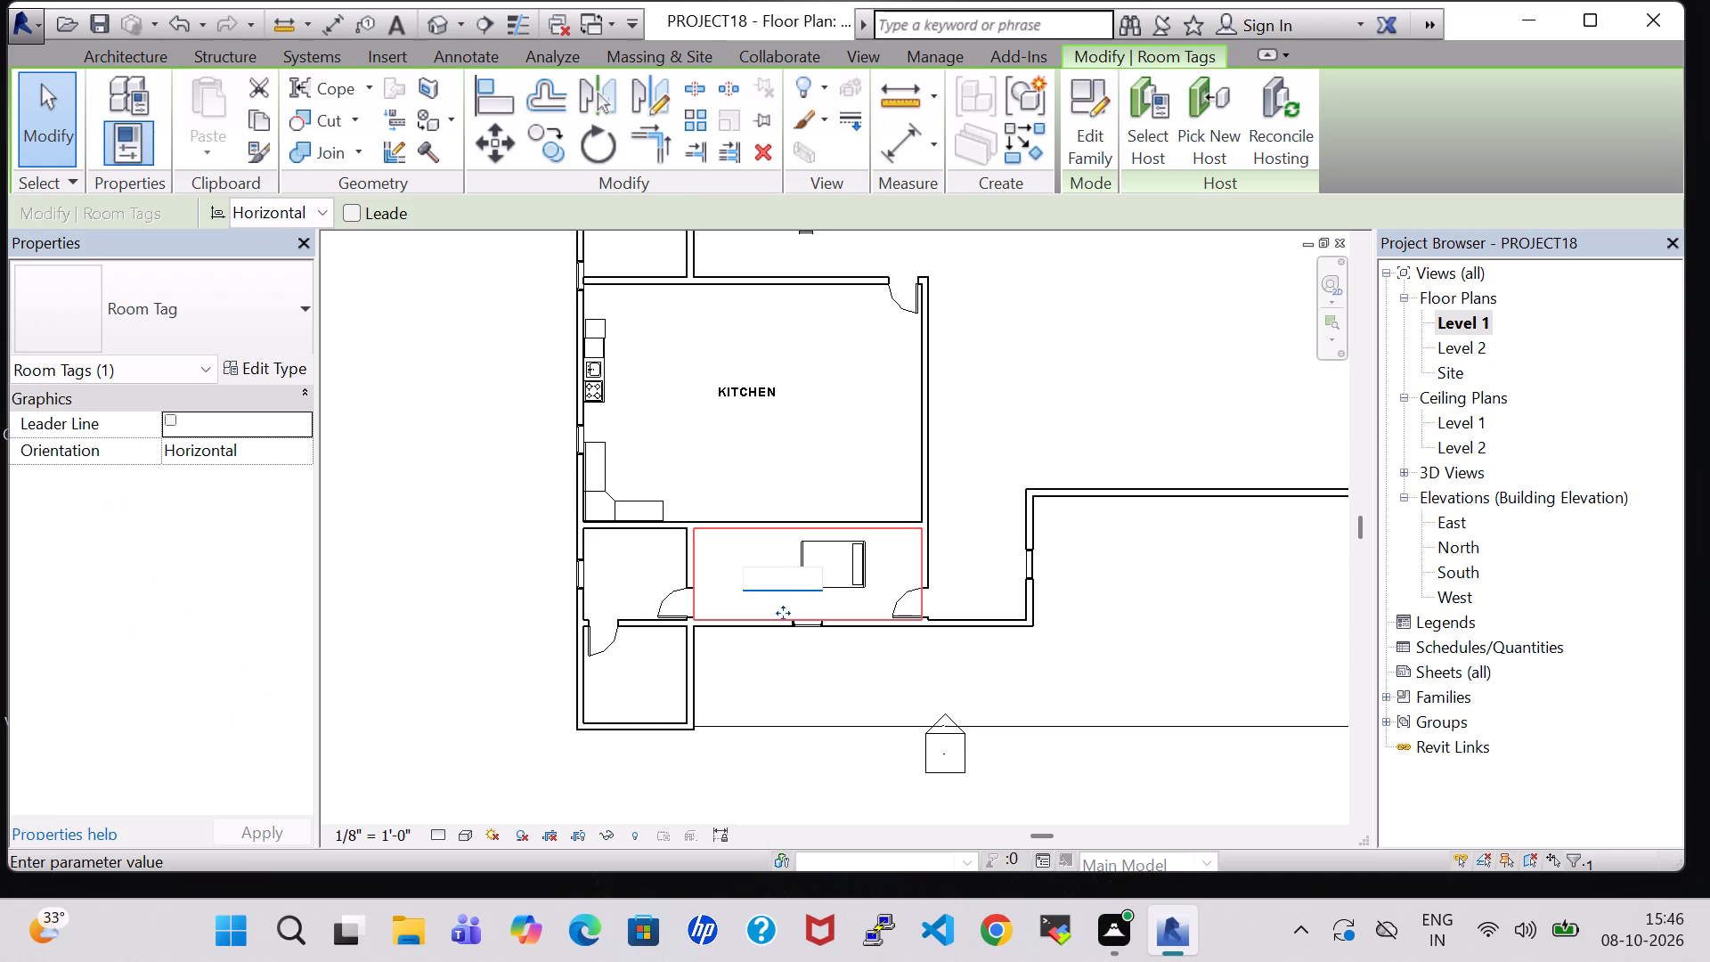
{"action": "type", "text": "DE"}
{"action": "key", "text": "r"}
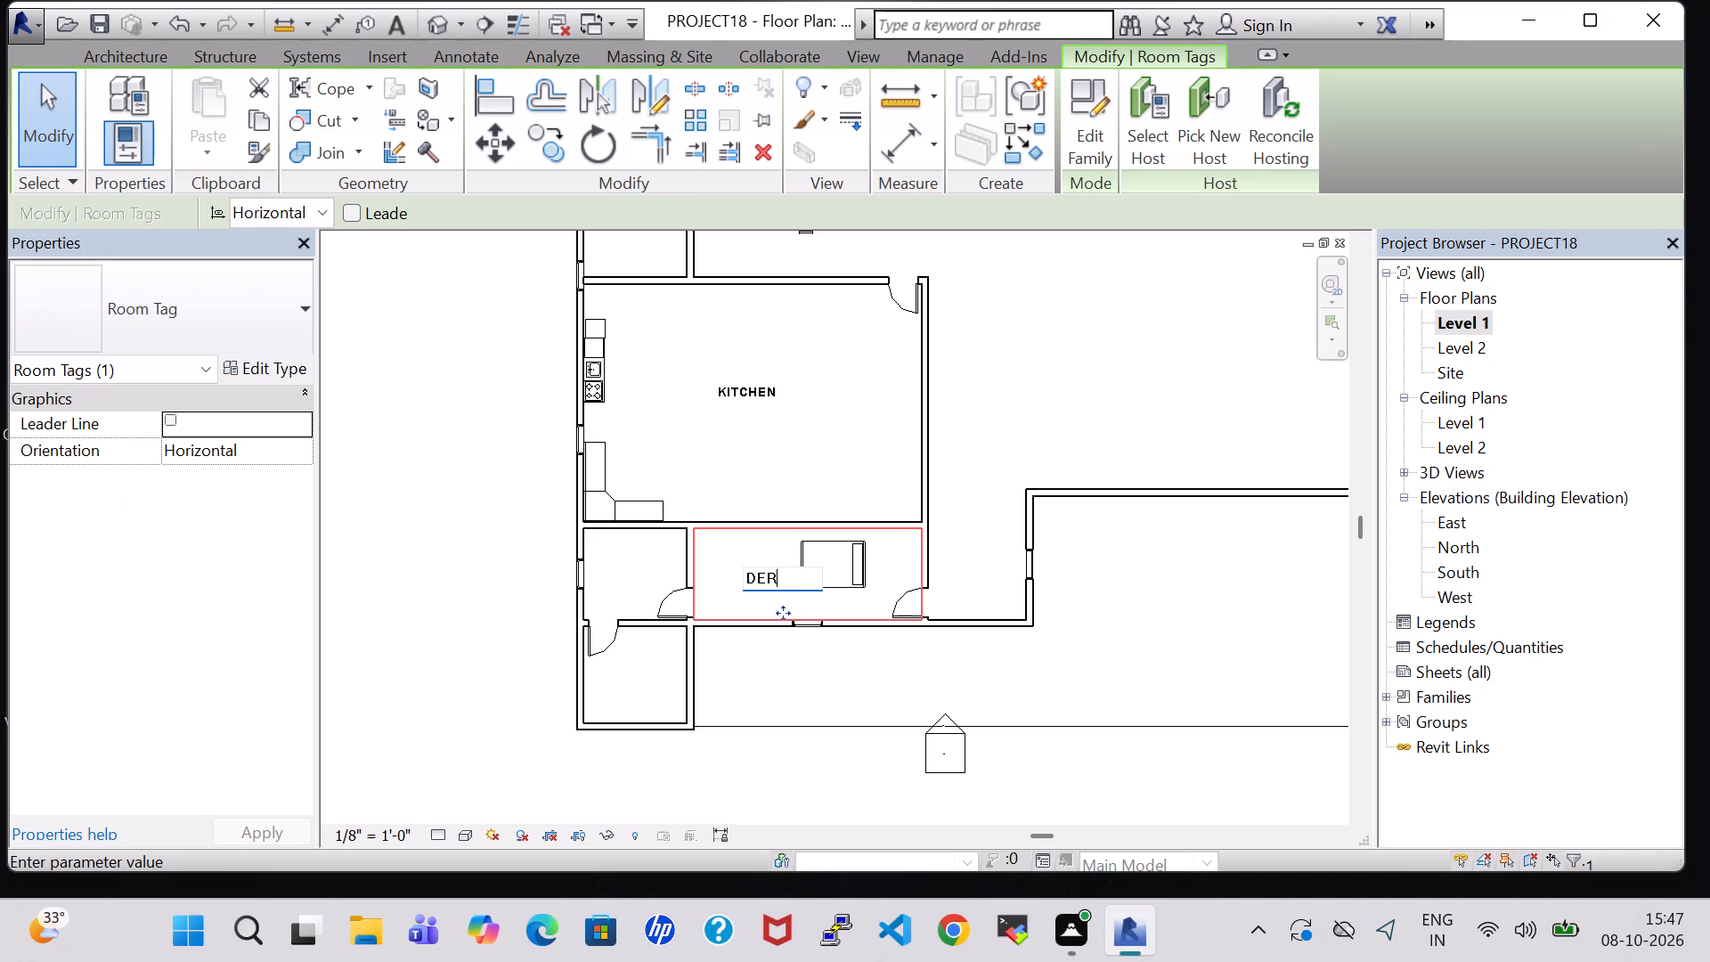
{"action": "key", "text": "period"}
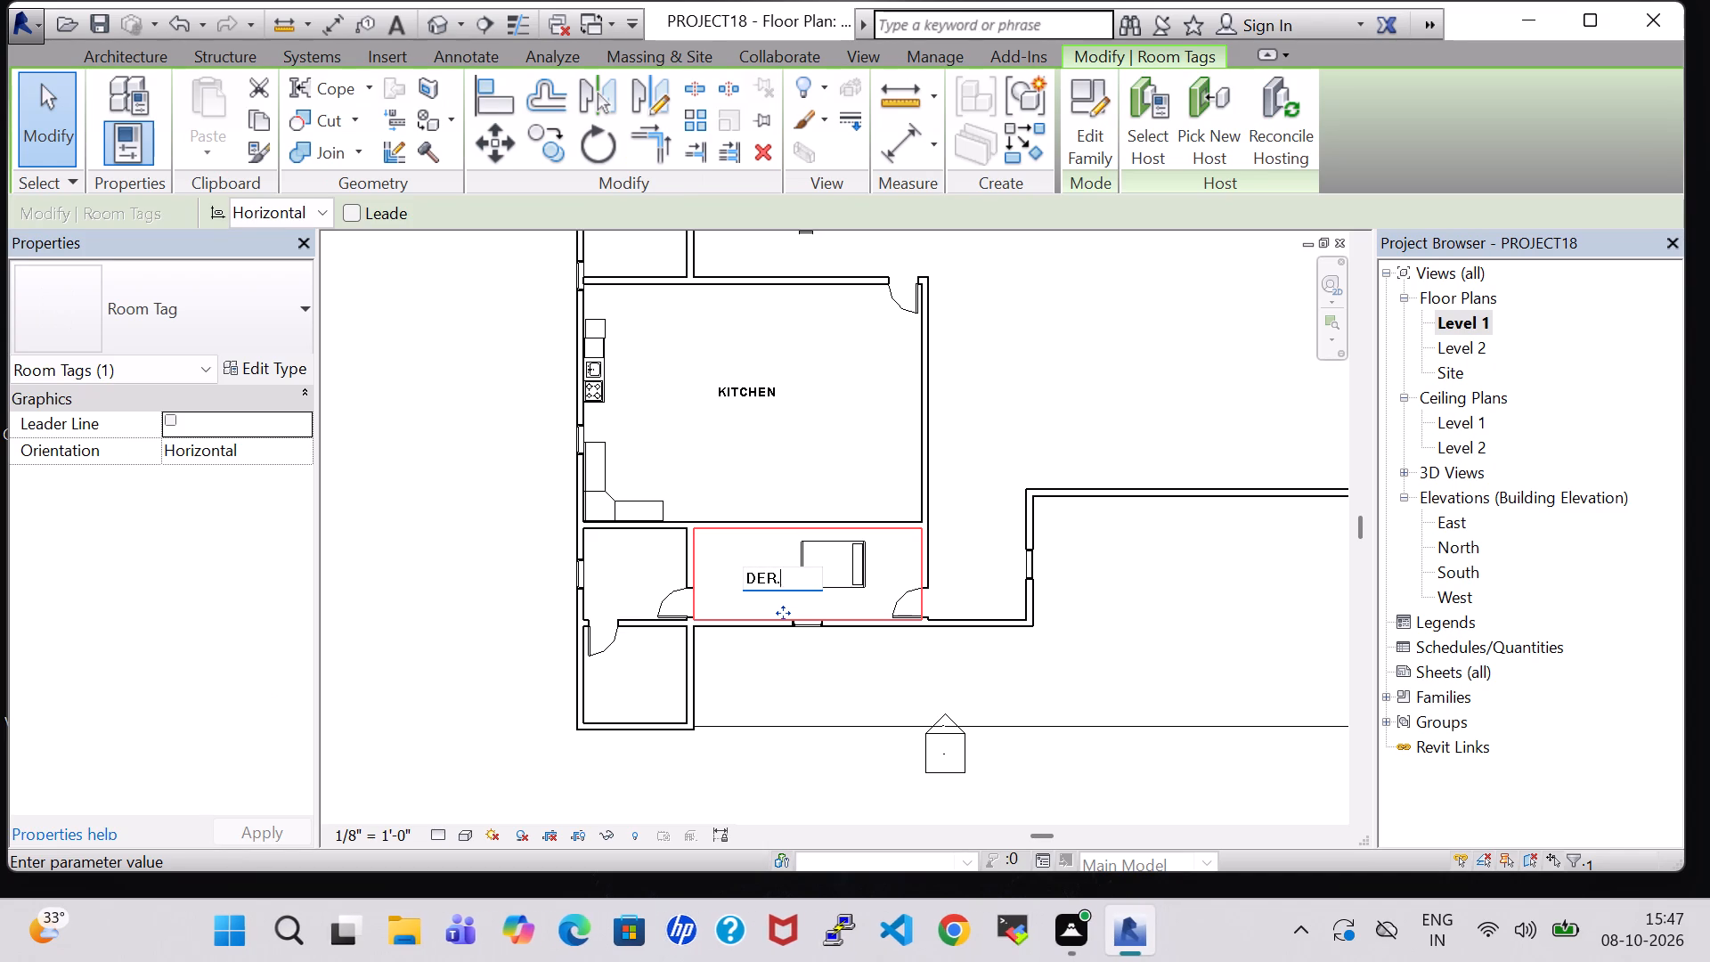
{"action": "key", "text": "Left"}
{"action": "key", "text": "Left"}
{"action": "key", "text": "Left"}
{"action": "key", "text": "BackSpace"}
{"action": "key", "text": "s"}
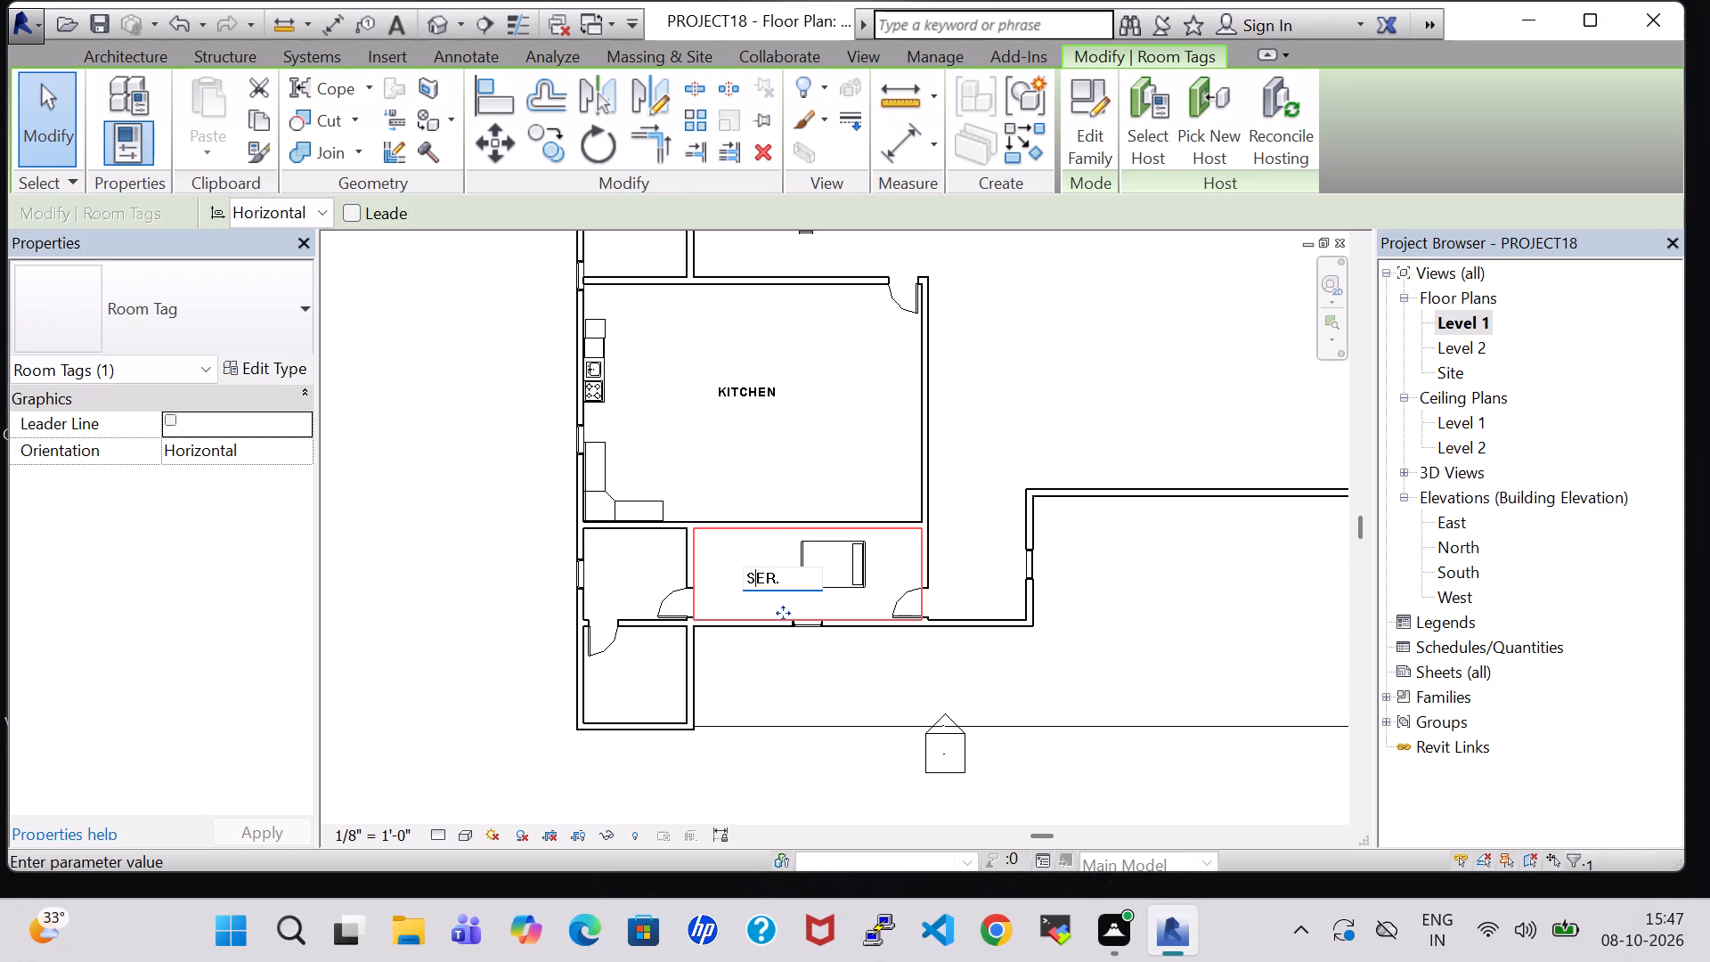
{"action": "key", "text": "Right"}
{"action": "key", "text": "Right"}
{"action": "key", "text": "Right"}
{"action": "type", "text": "ROOM"}
{"action": "key", "text": "Return"}
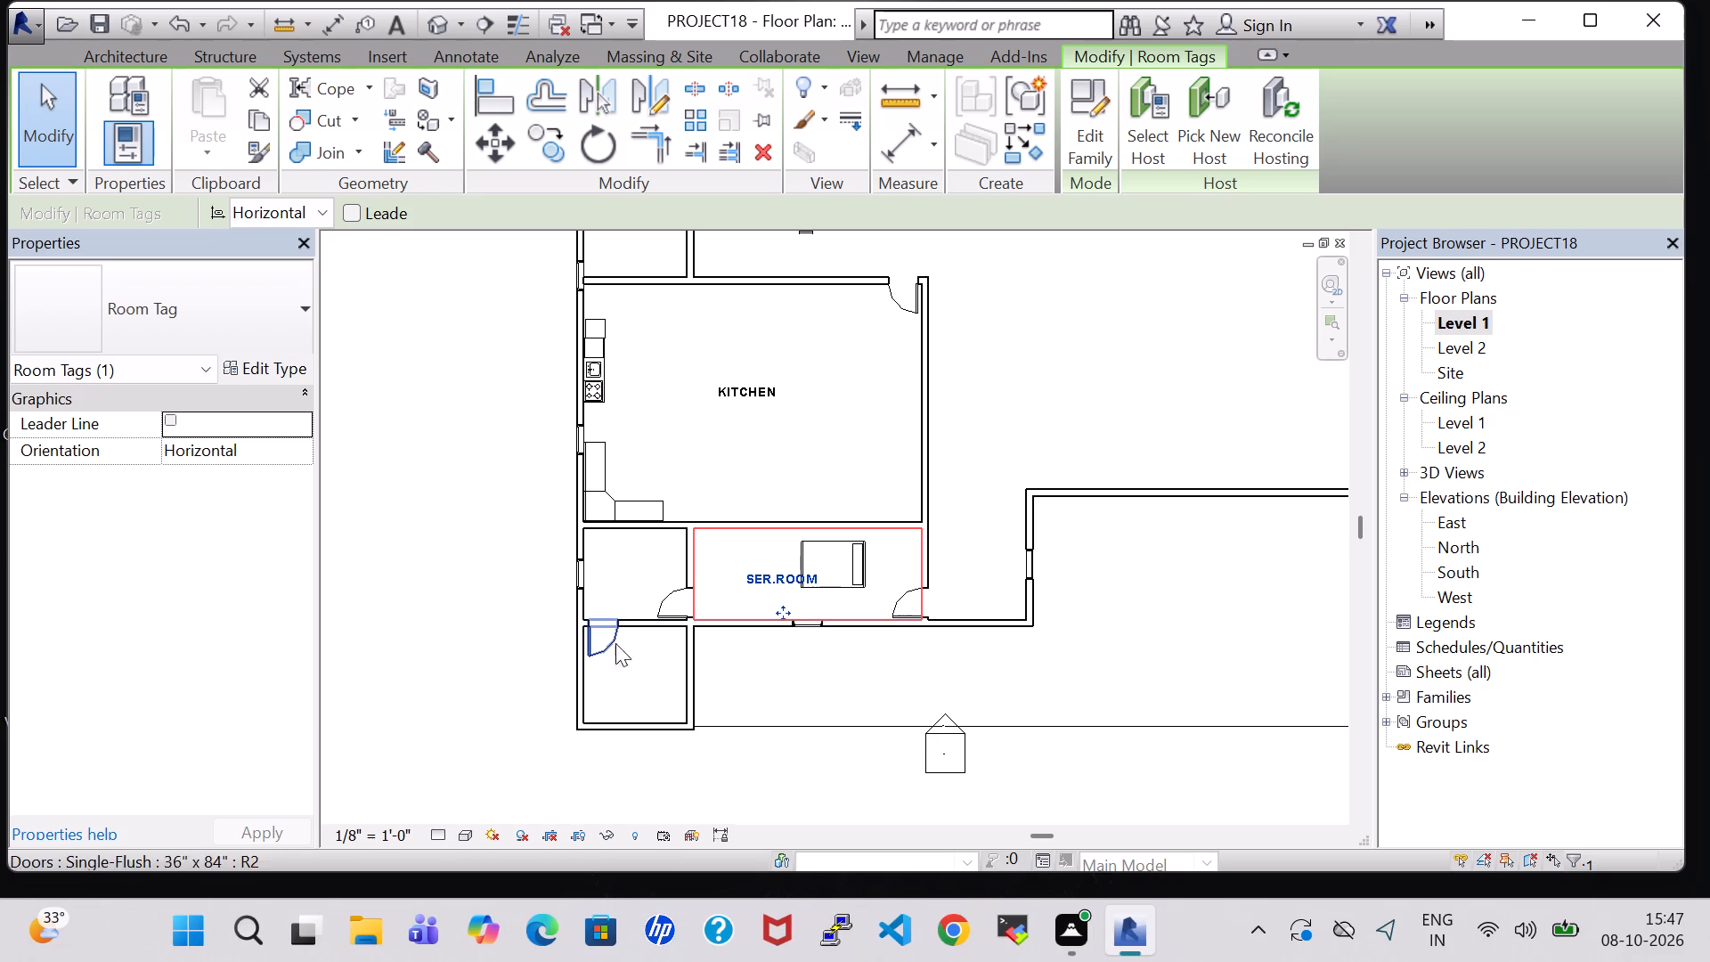
Place tagged rooms in the small space west of SER.ROOM and in the small space directly south of it.
{"action": "left_click", "coordinate": [631, 580]}
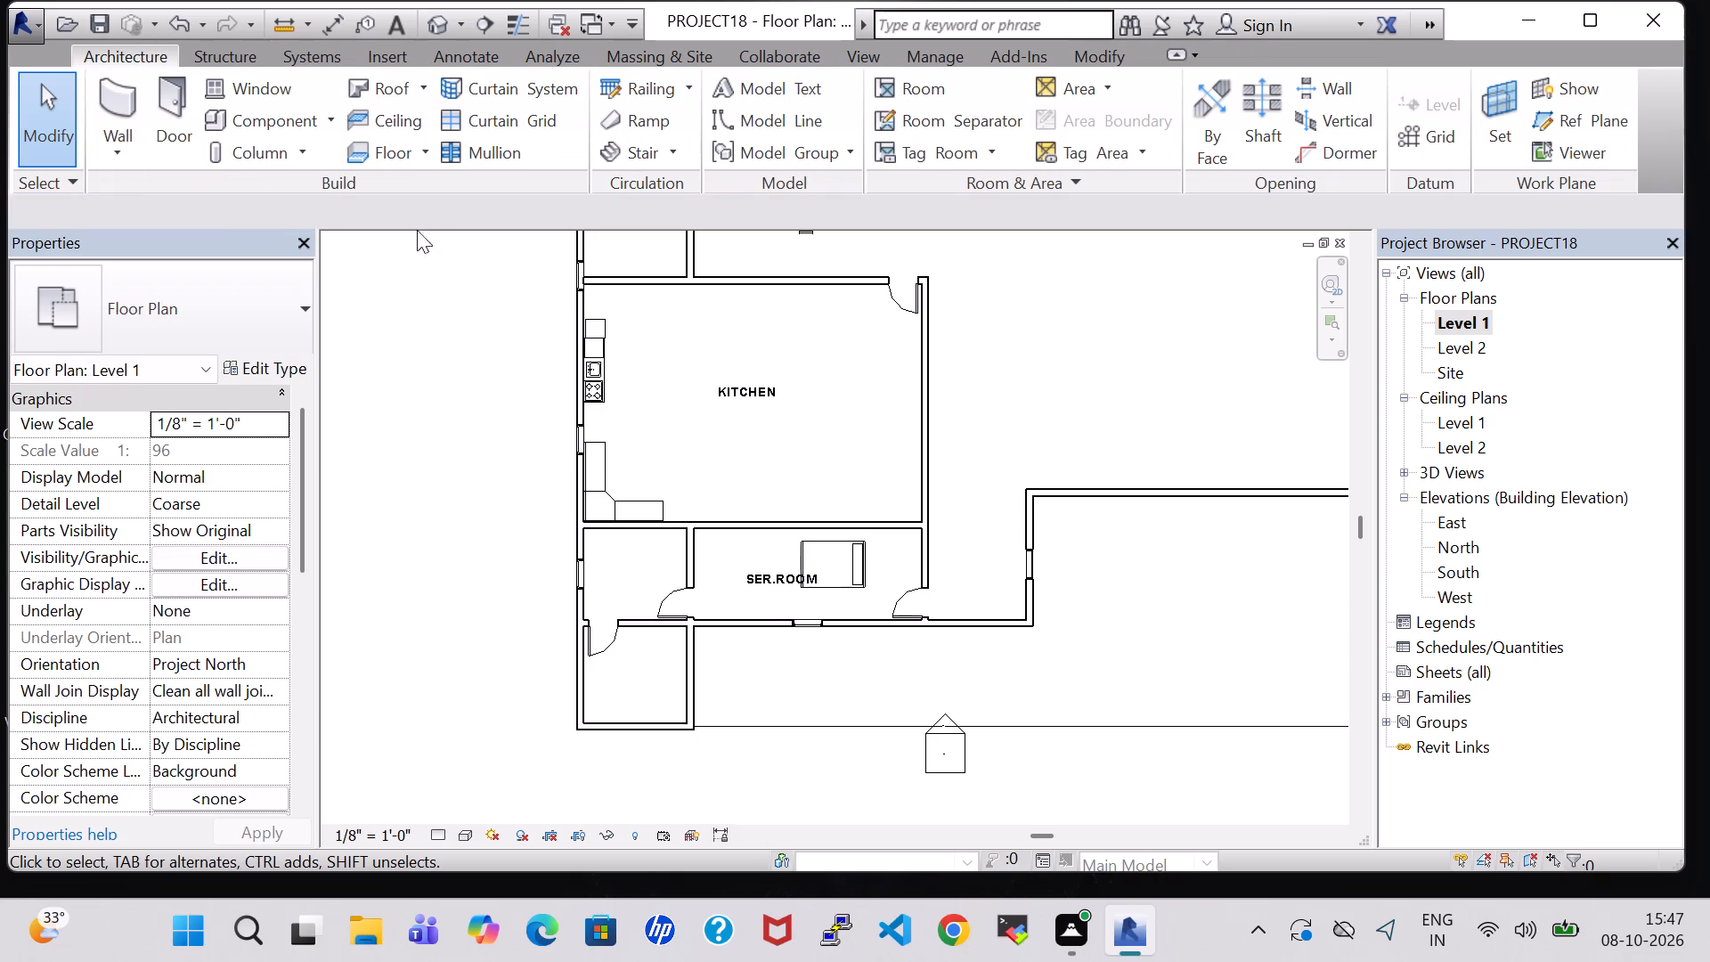
{"action": "left_click", "coordinate": [932, 103]}
{"action": "left_click", "coordinate": [932, 75]}
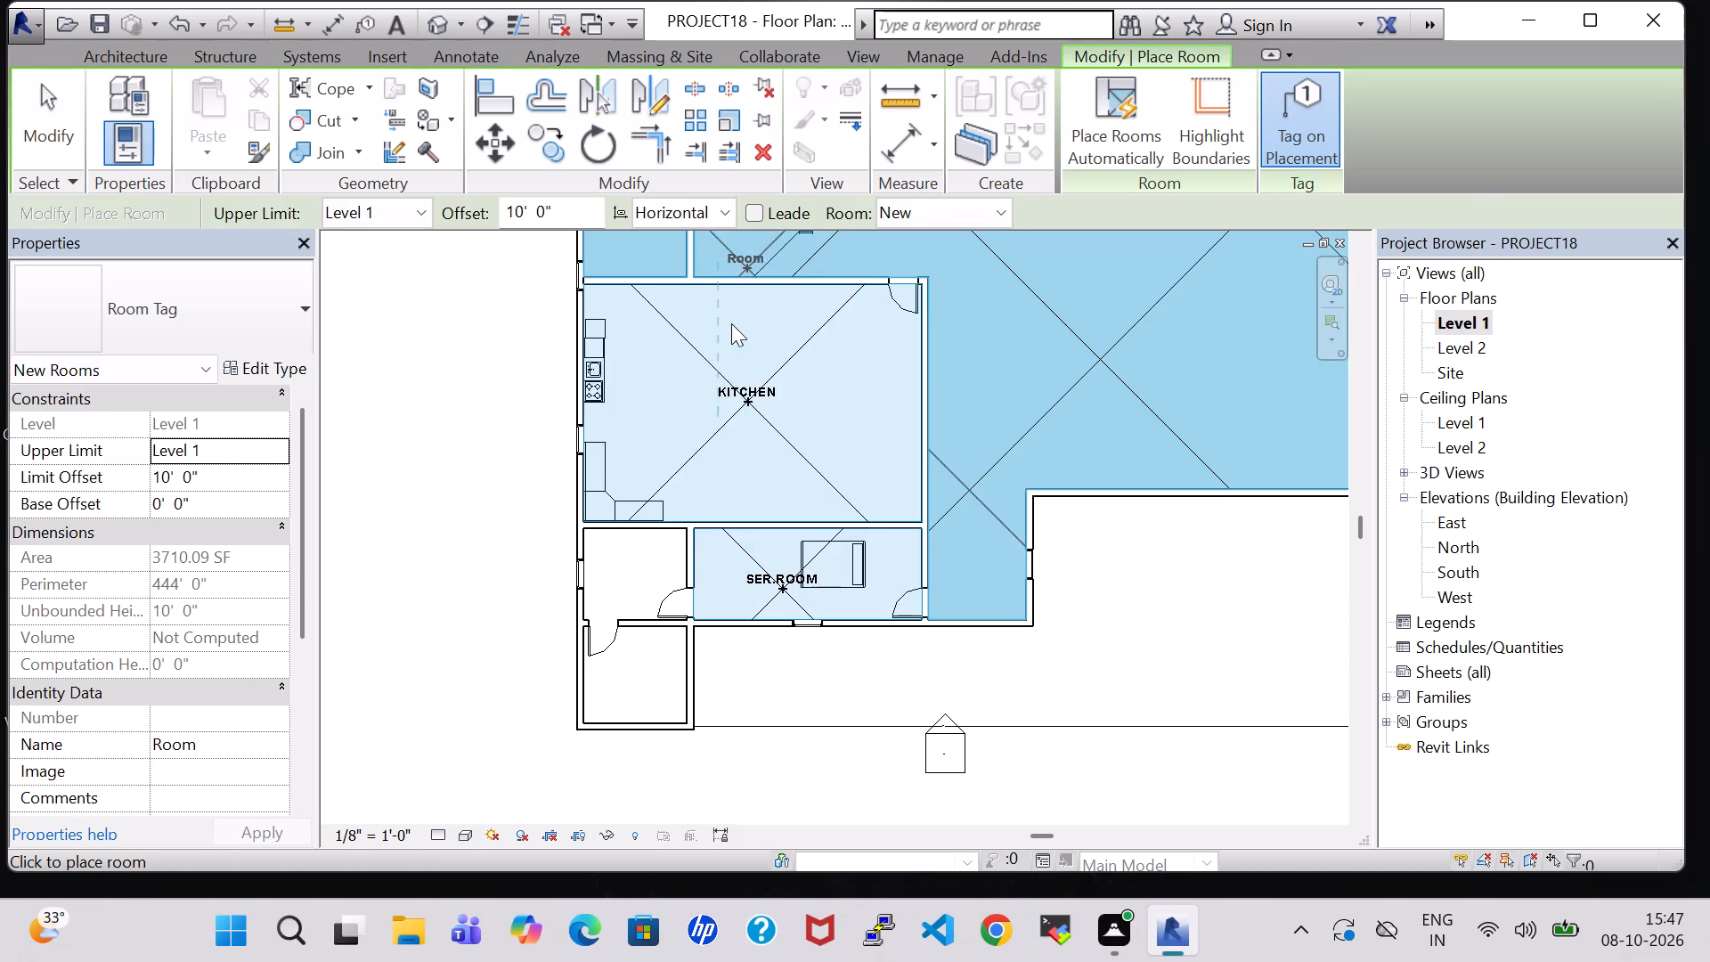
{"action": "left_click", "coordinate": [642, 588]}
{"action": "left_click", "coordinate": [634, 663]}
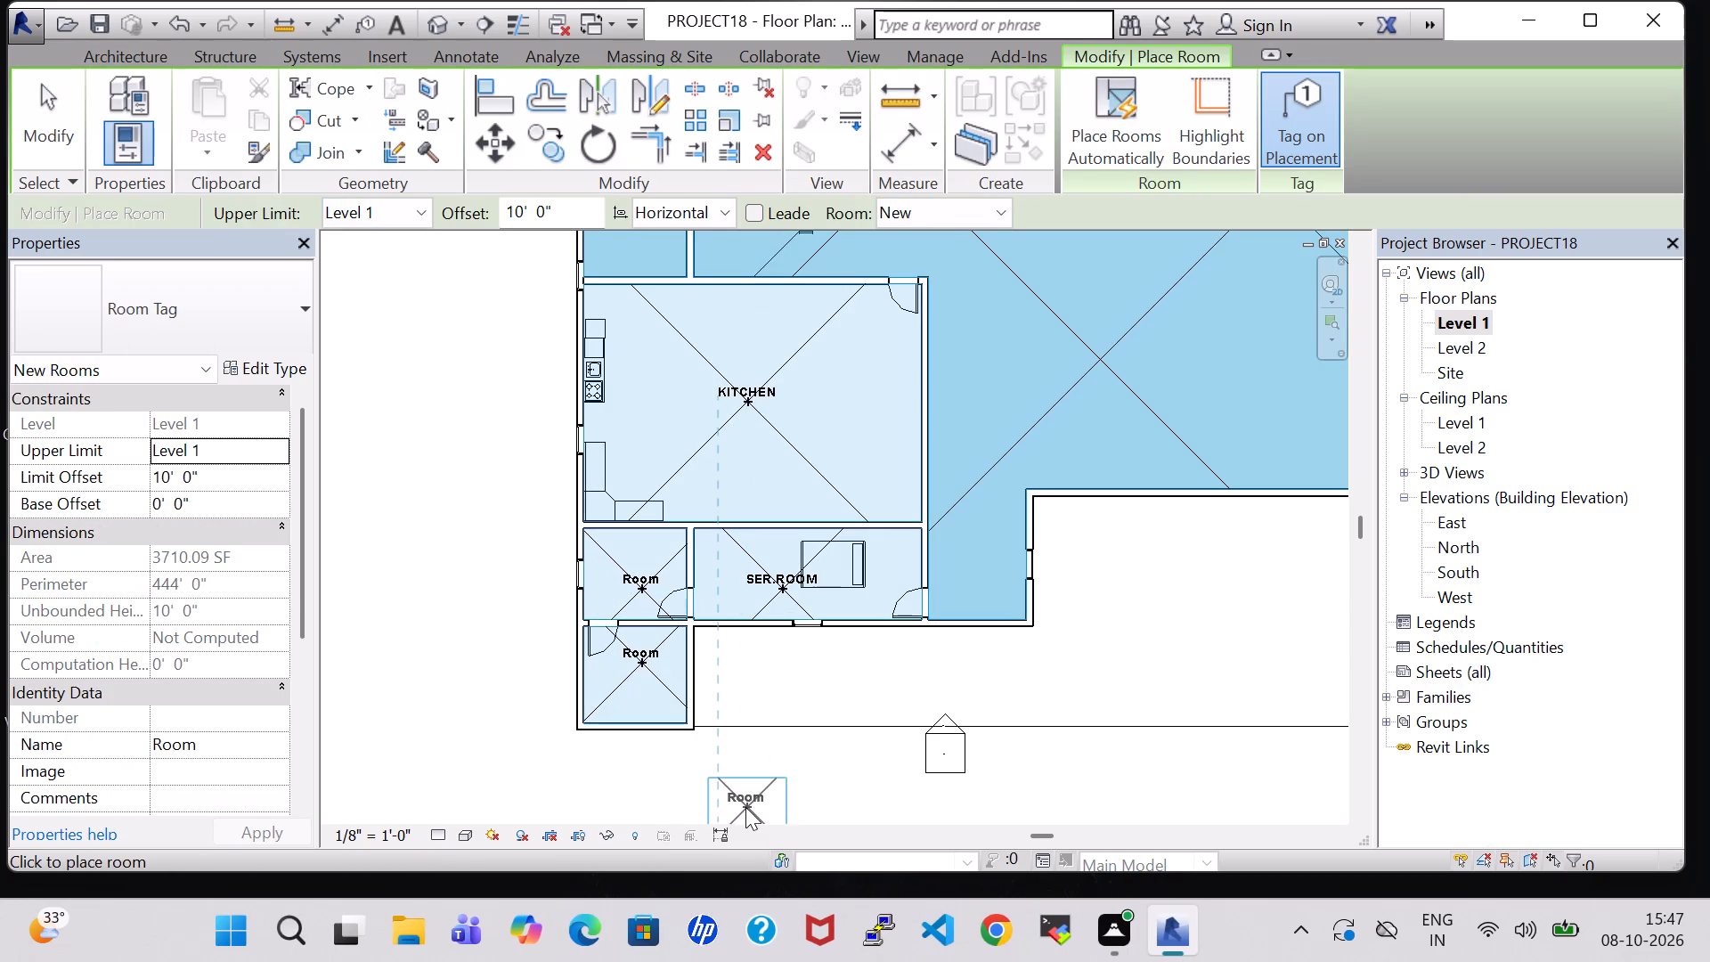
{"action": "key", "text": "Escape"}
{"action": "key", "text": "Escape"}
Name the room west of SER.ROOM UTILITY and the small room south of it WC.
{"action": "double_click", "coordinate": [648, 573]}
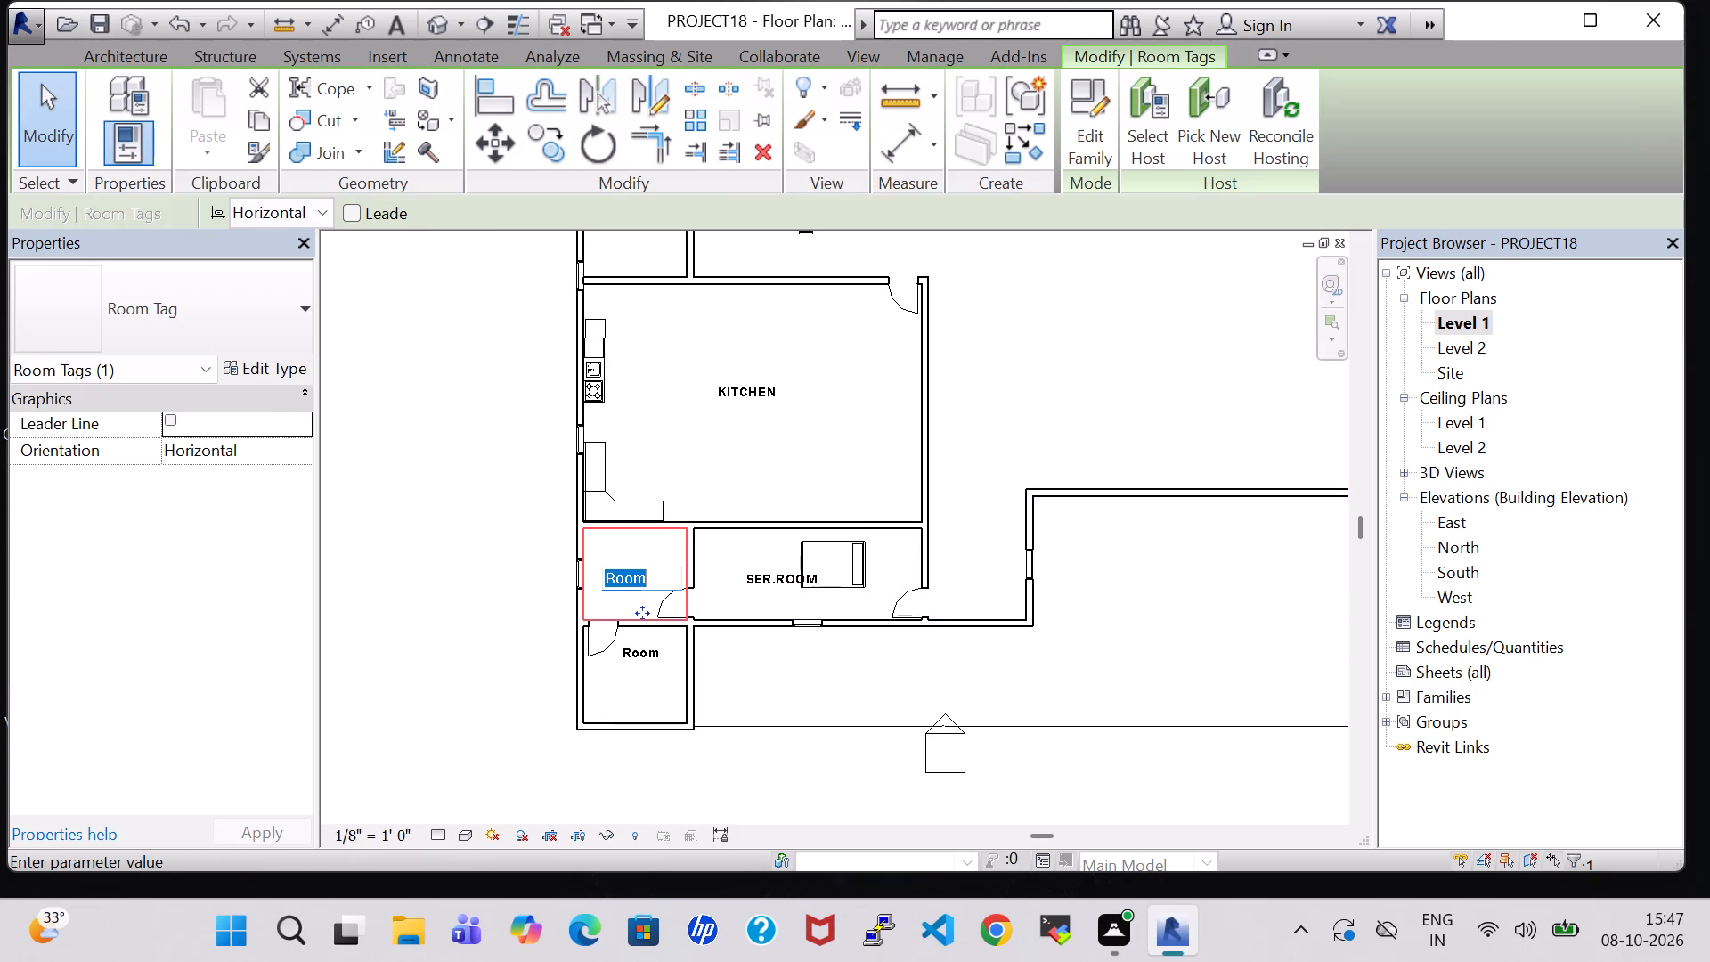
{"action": "key", "text": "BackSpace"}
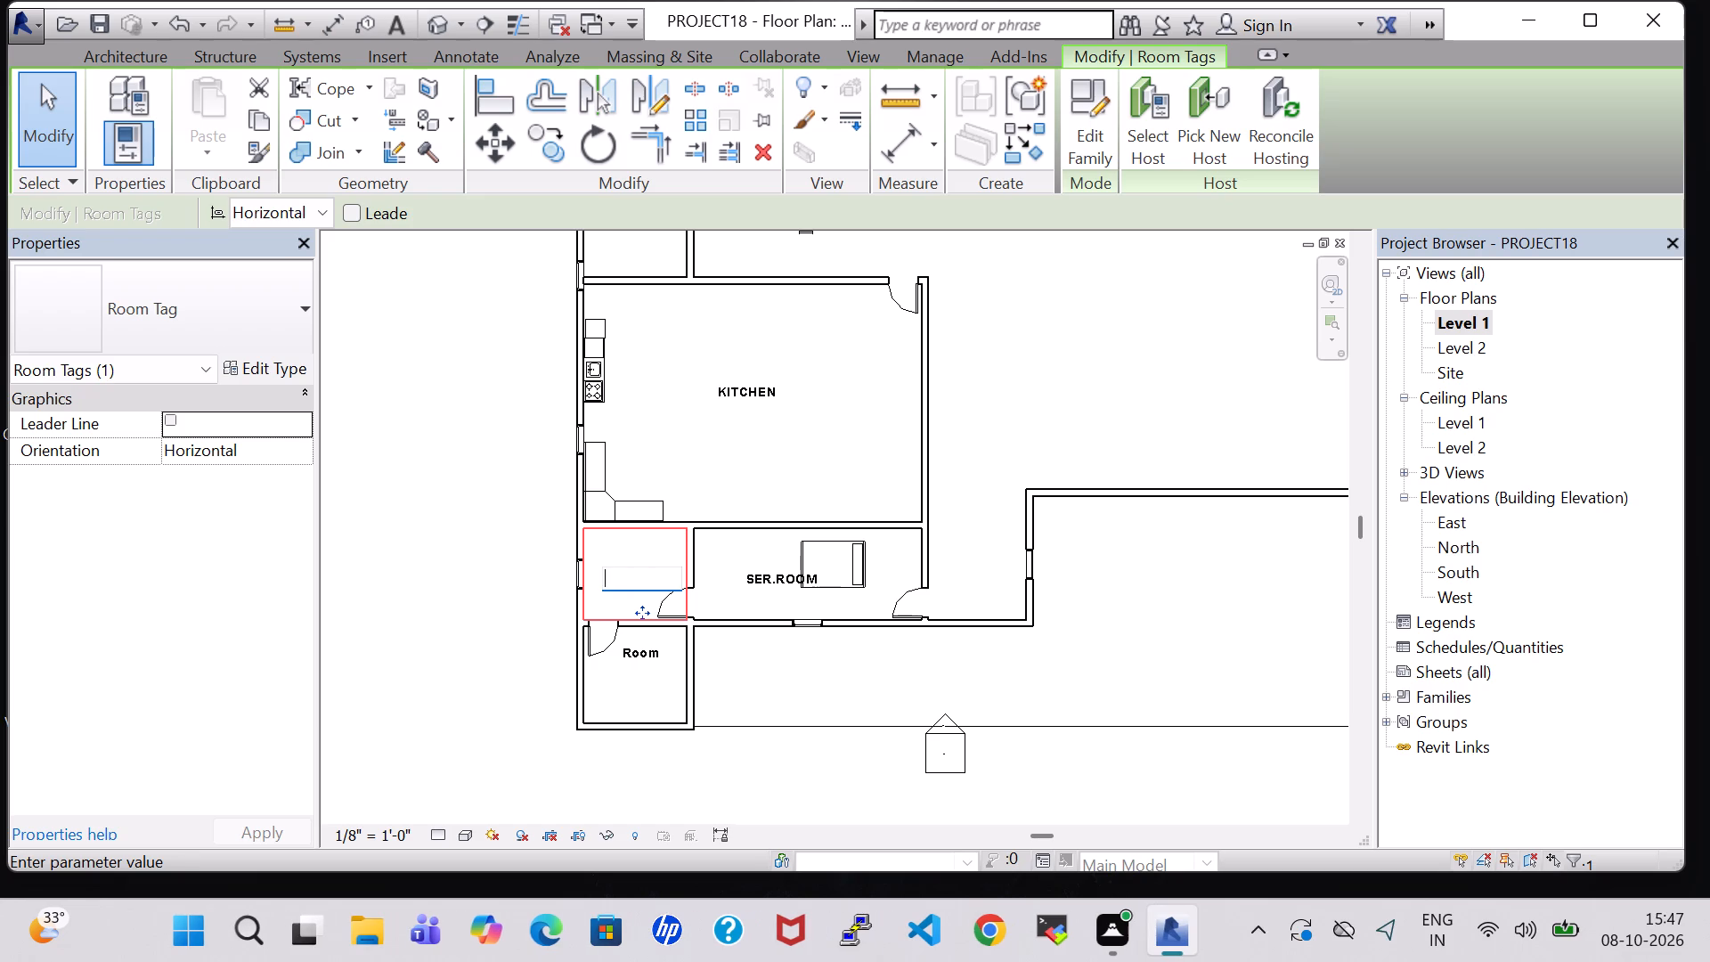
{"action": "type", "text": "UTILITY"}
{"action": "key", "text": "Return"}
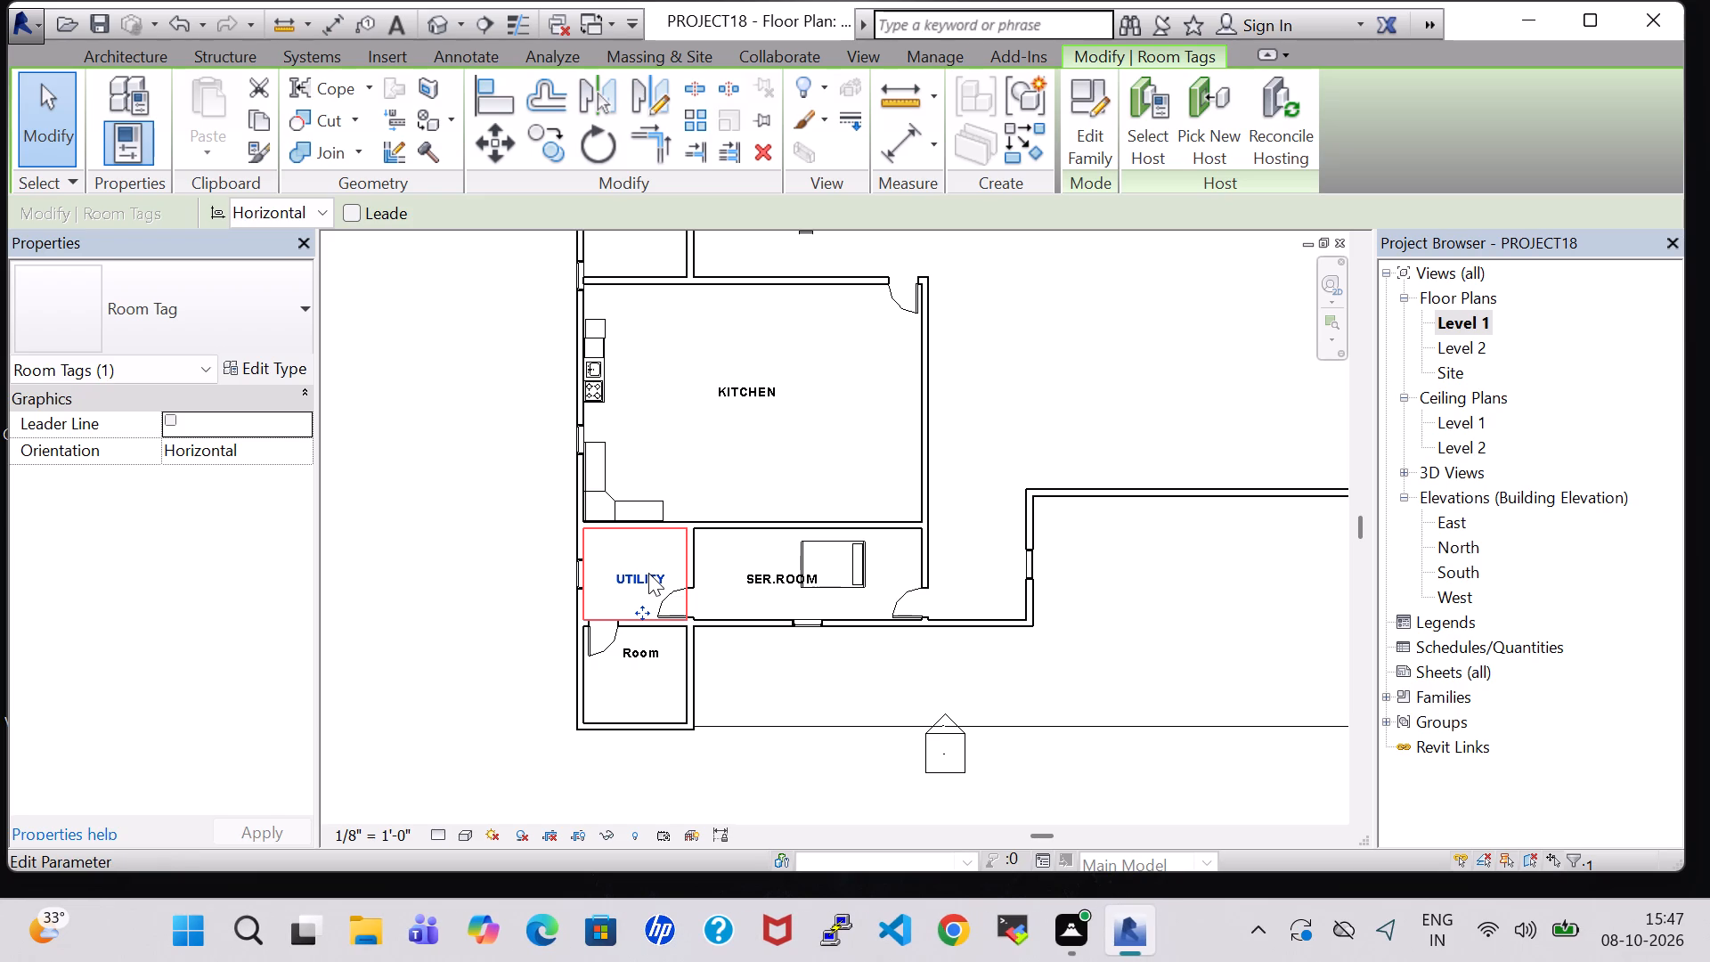
{"action": "double_click", "coordinate": [644, 660]}
{"action": "key", "text": "BackSpace"}
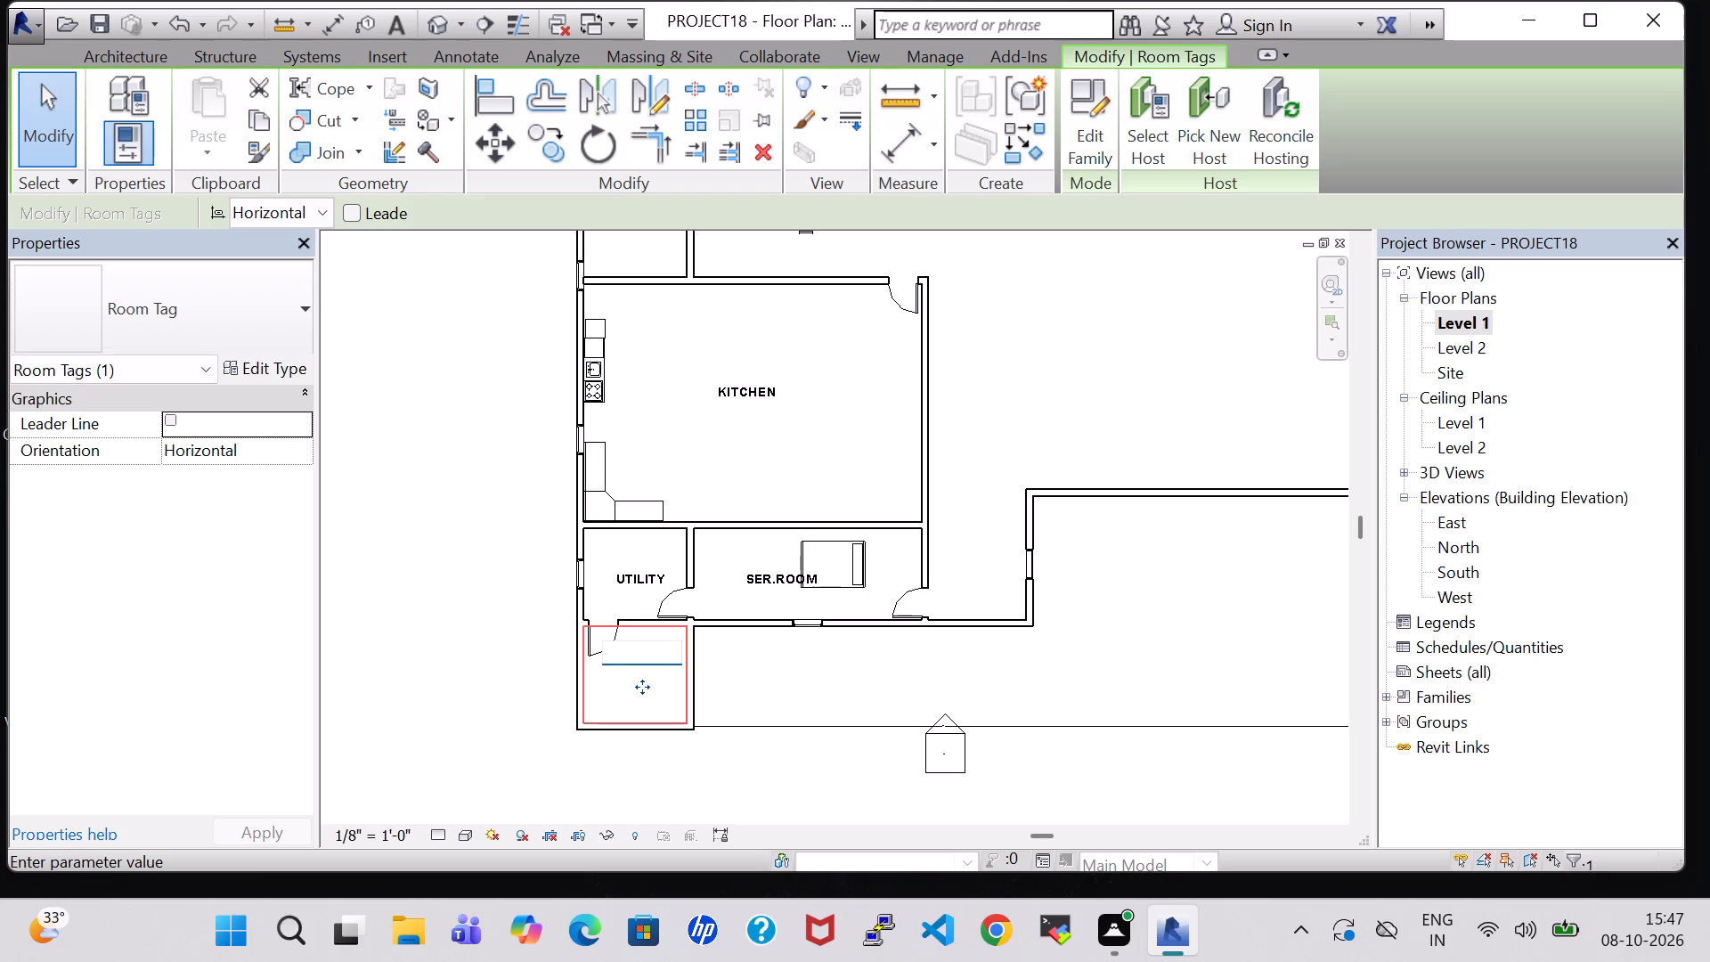
{"action": "type", "text": "WC"}
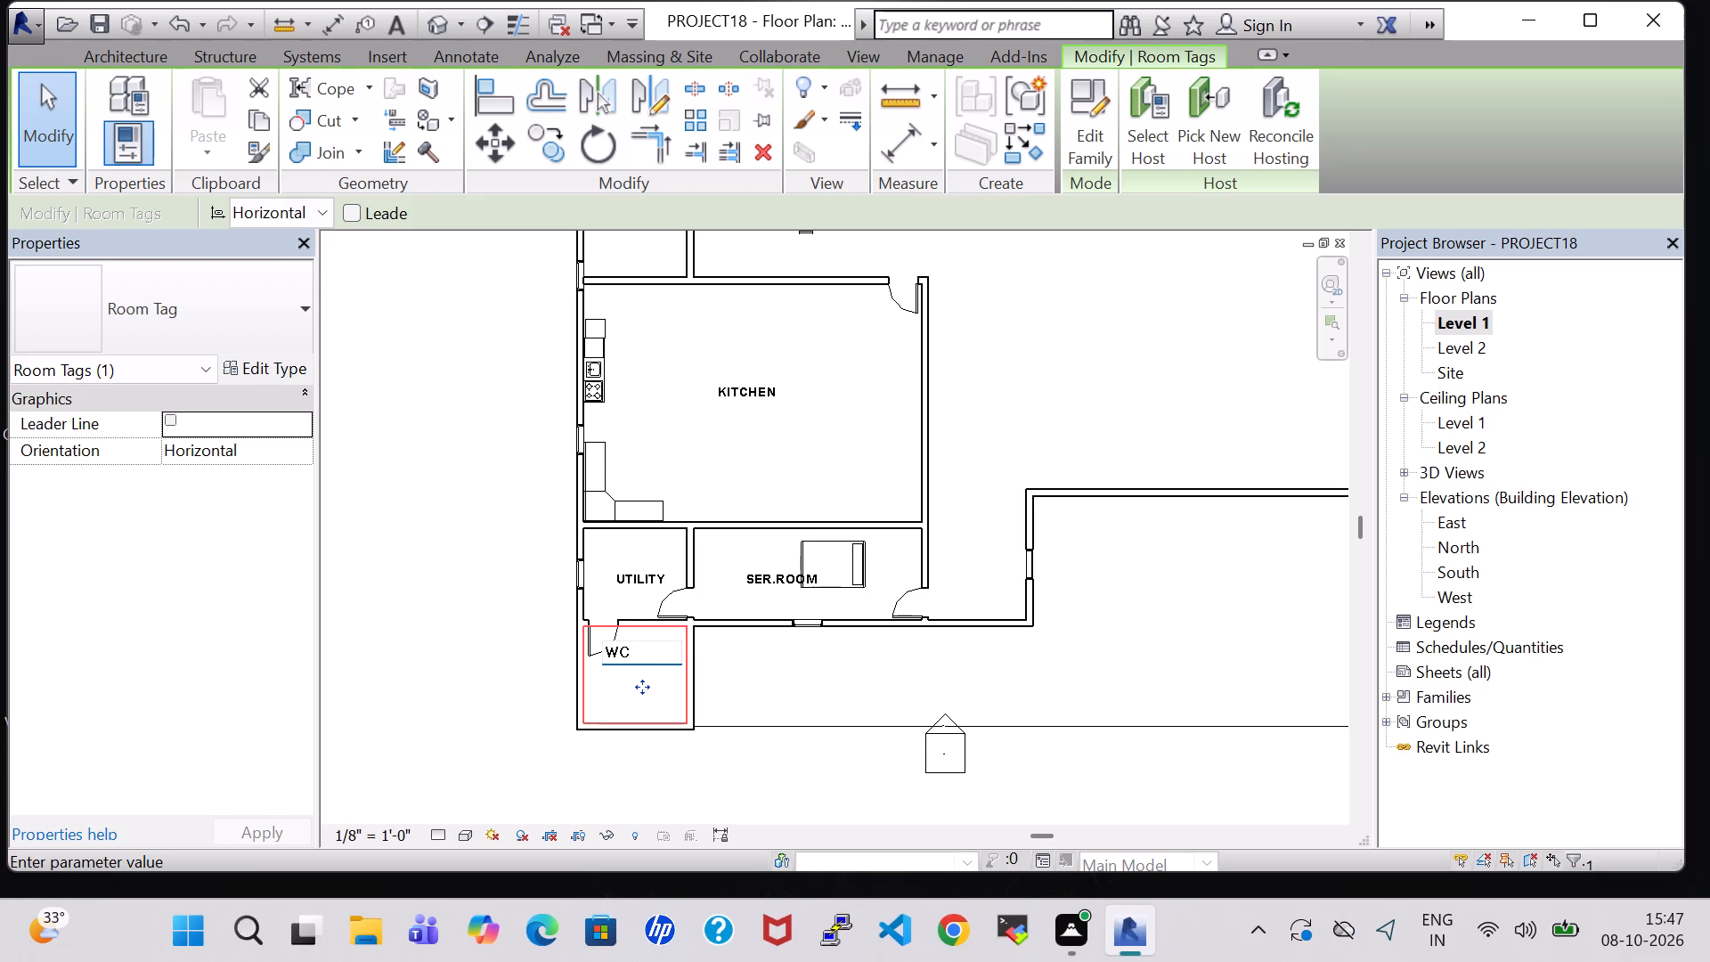
{"action": "key", "text": "Return"}
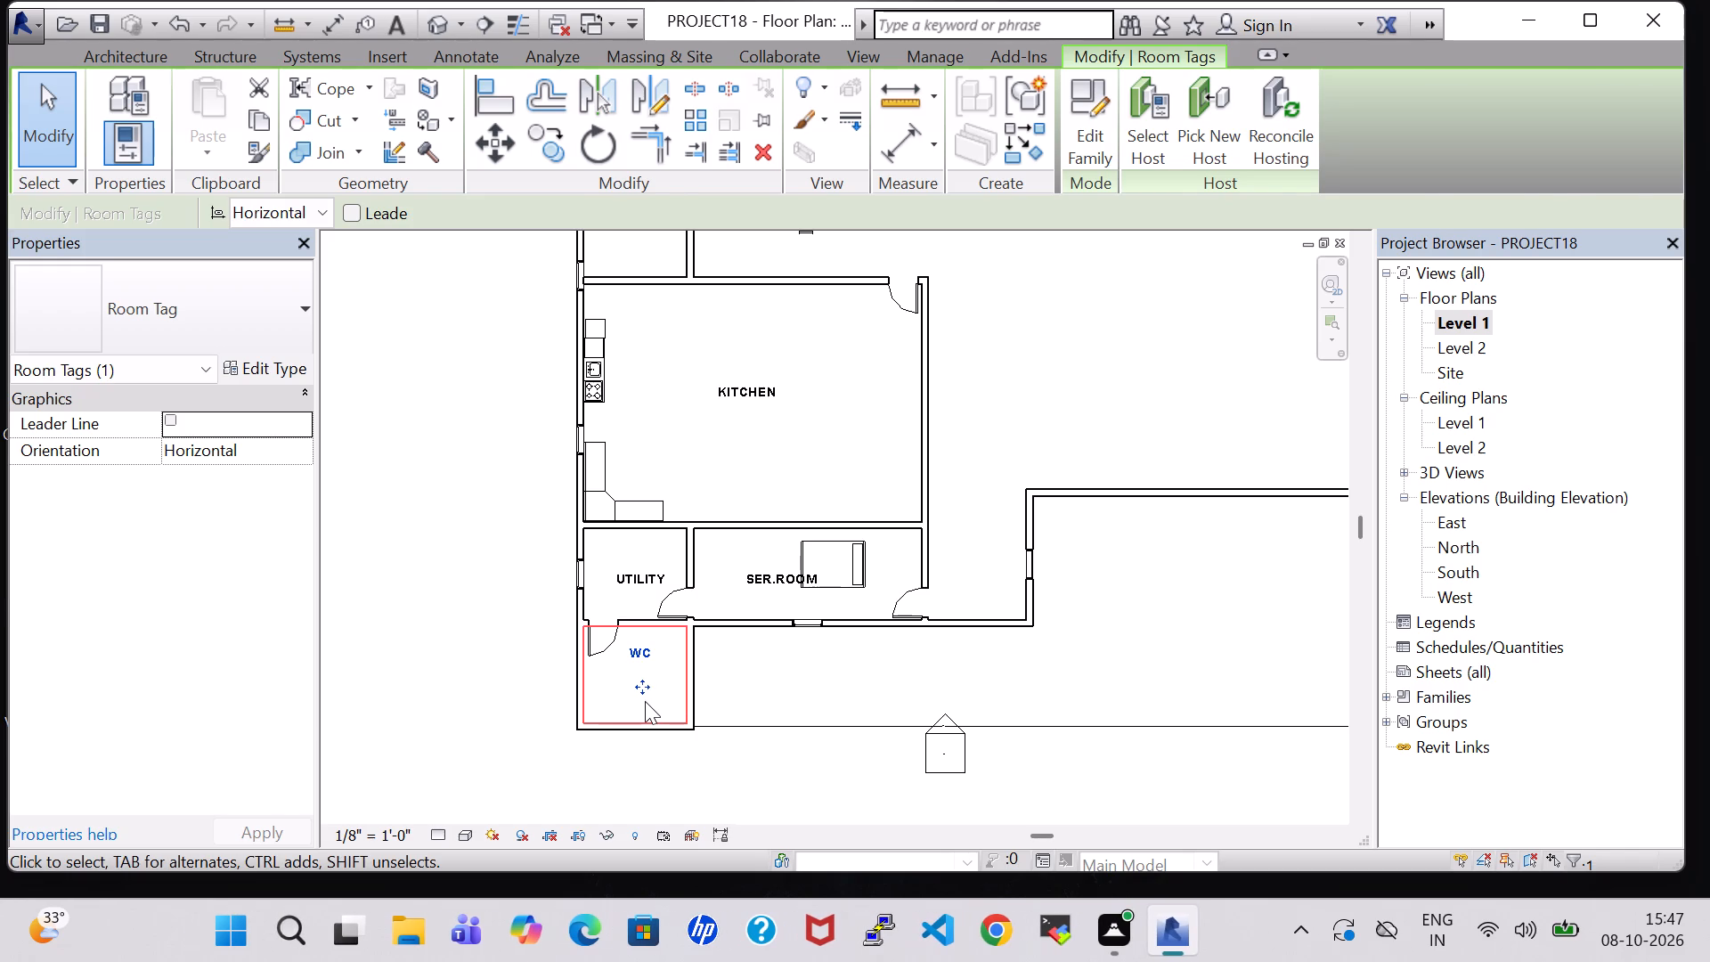
{"action": "key", "text": "Escape"}
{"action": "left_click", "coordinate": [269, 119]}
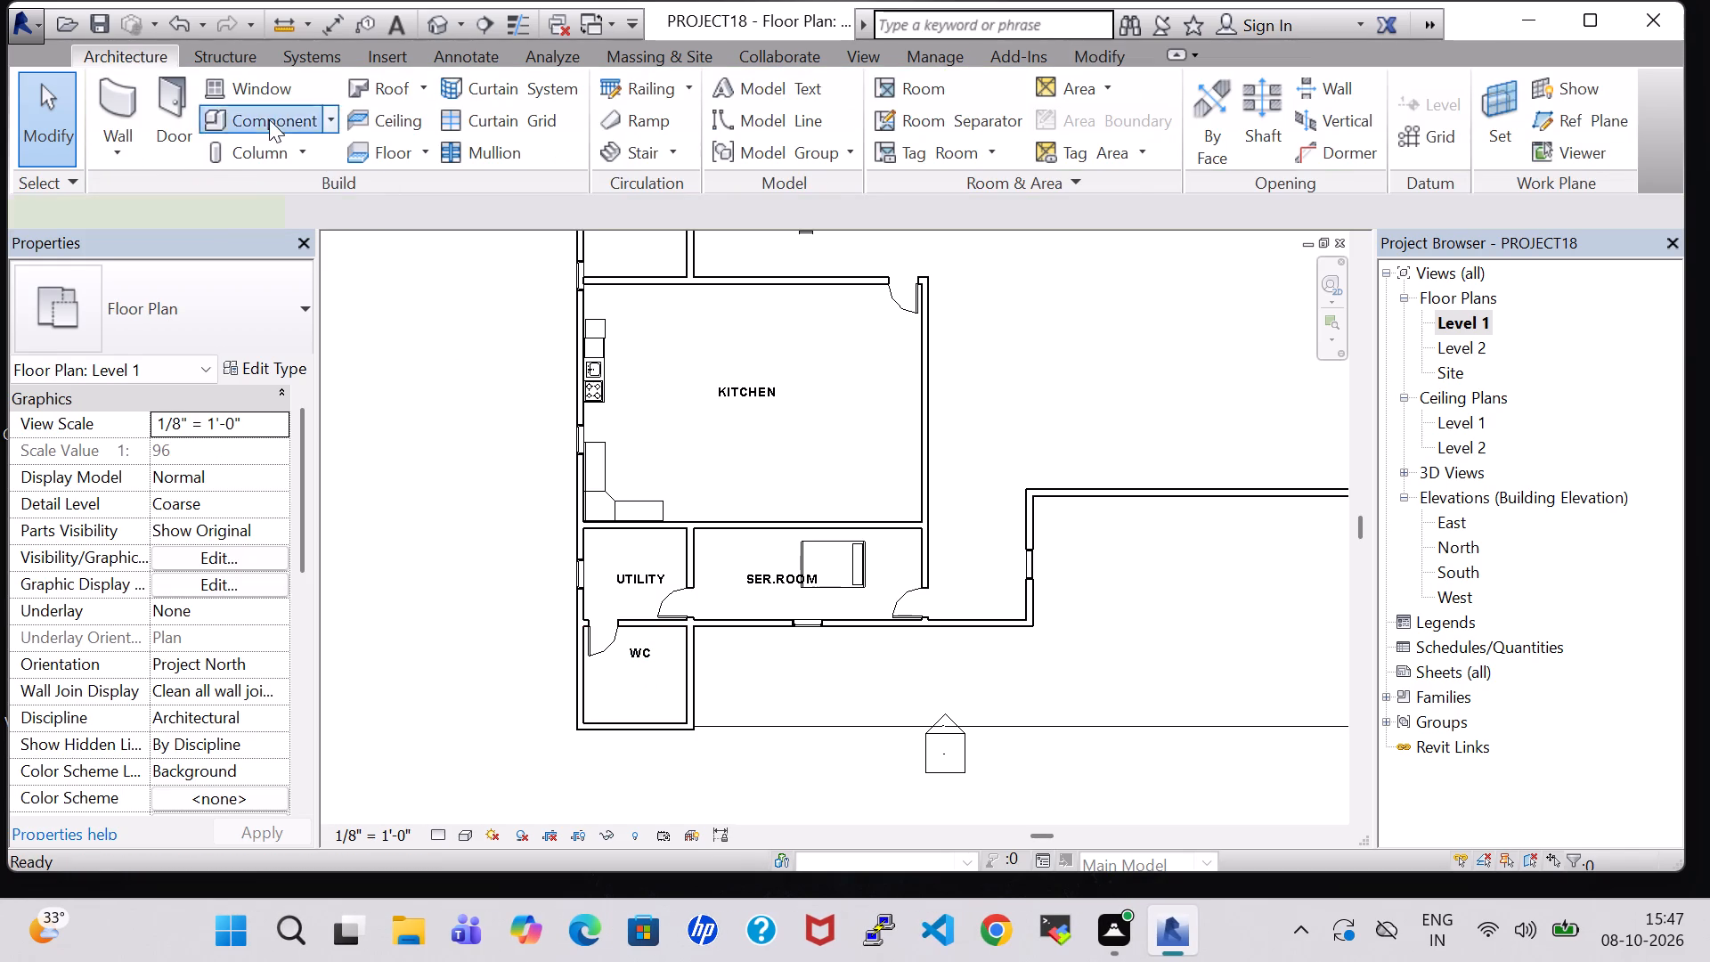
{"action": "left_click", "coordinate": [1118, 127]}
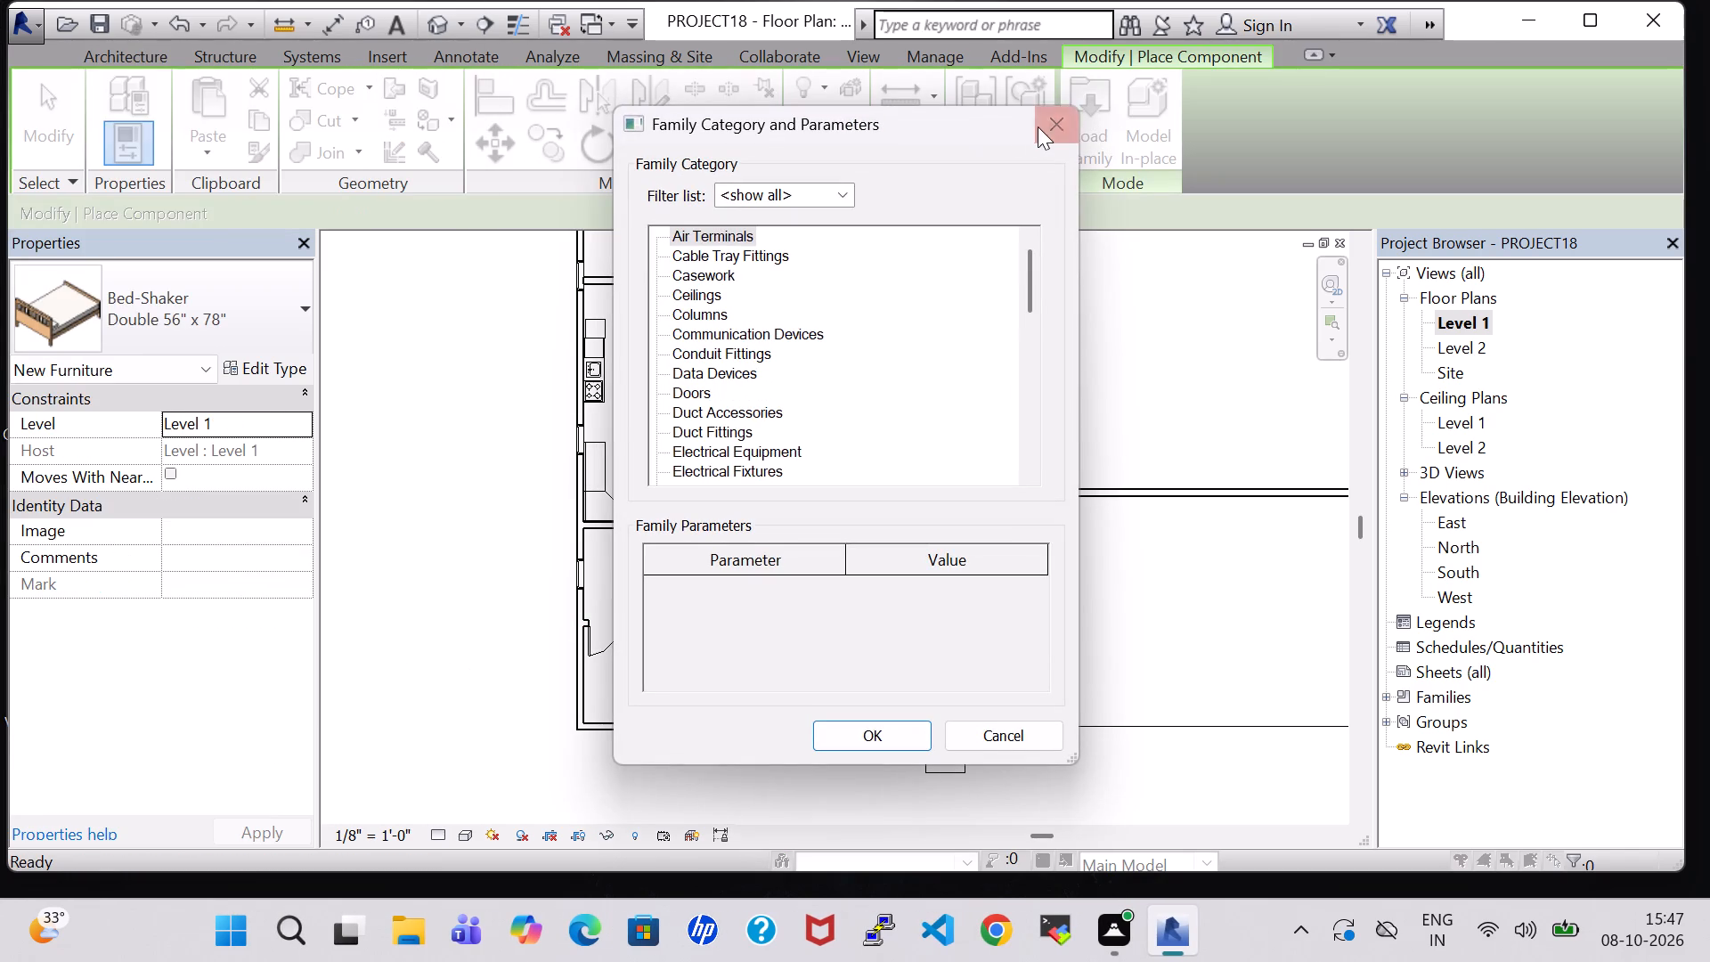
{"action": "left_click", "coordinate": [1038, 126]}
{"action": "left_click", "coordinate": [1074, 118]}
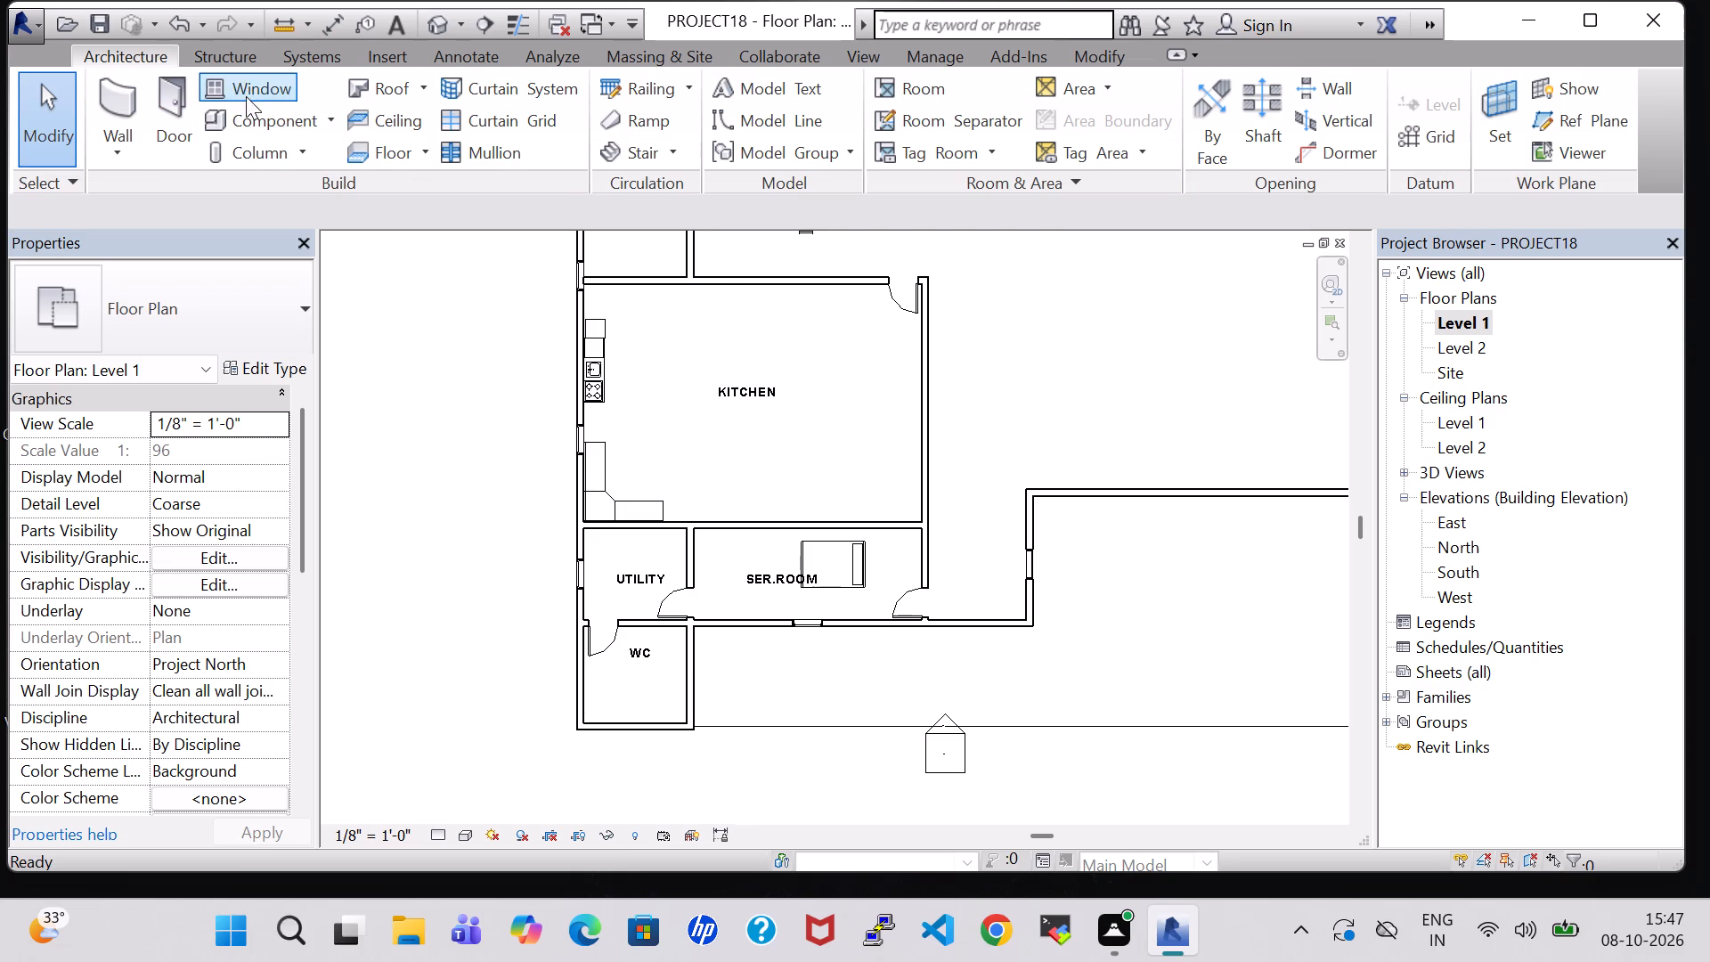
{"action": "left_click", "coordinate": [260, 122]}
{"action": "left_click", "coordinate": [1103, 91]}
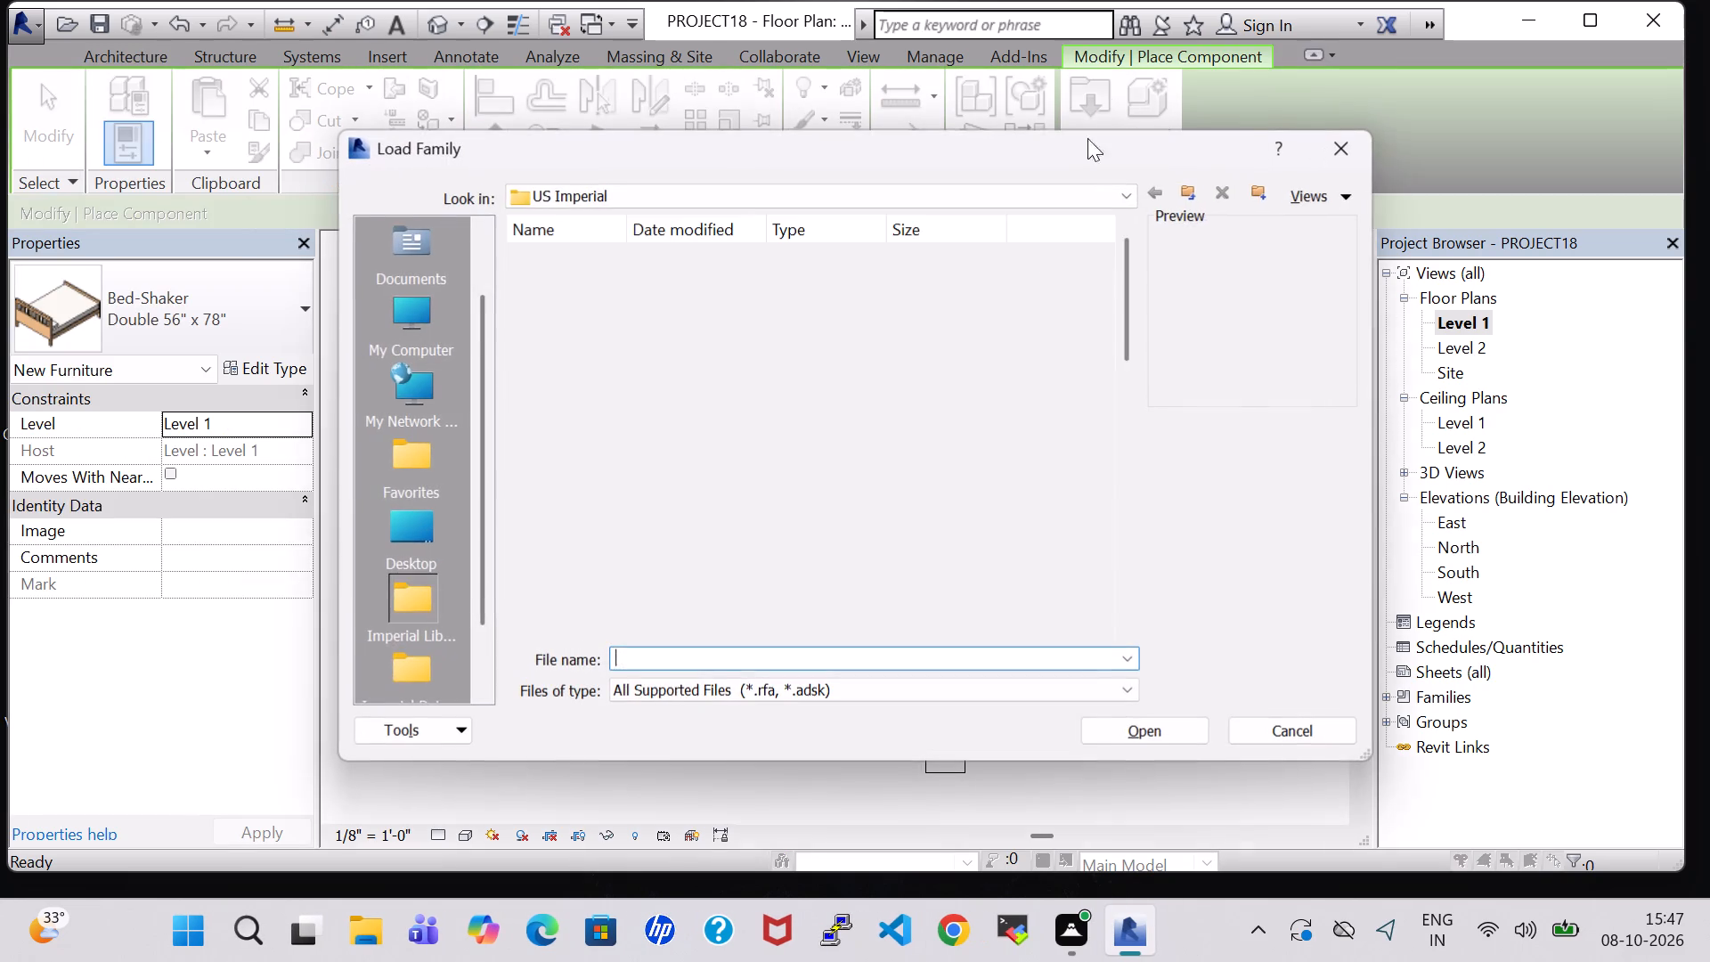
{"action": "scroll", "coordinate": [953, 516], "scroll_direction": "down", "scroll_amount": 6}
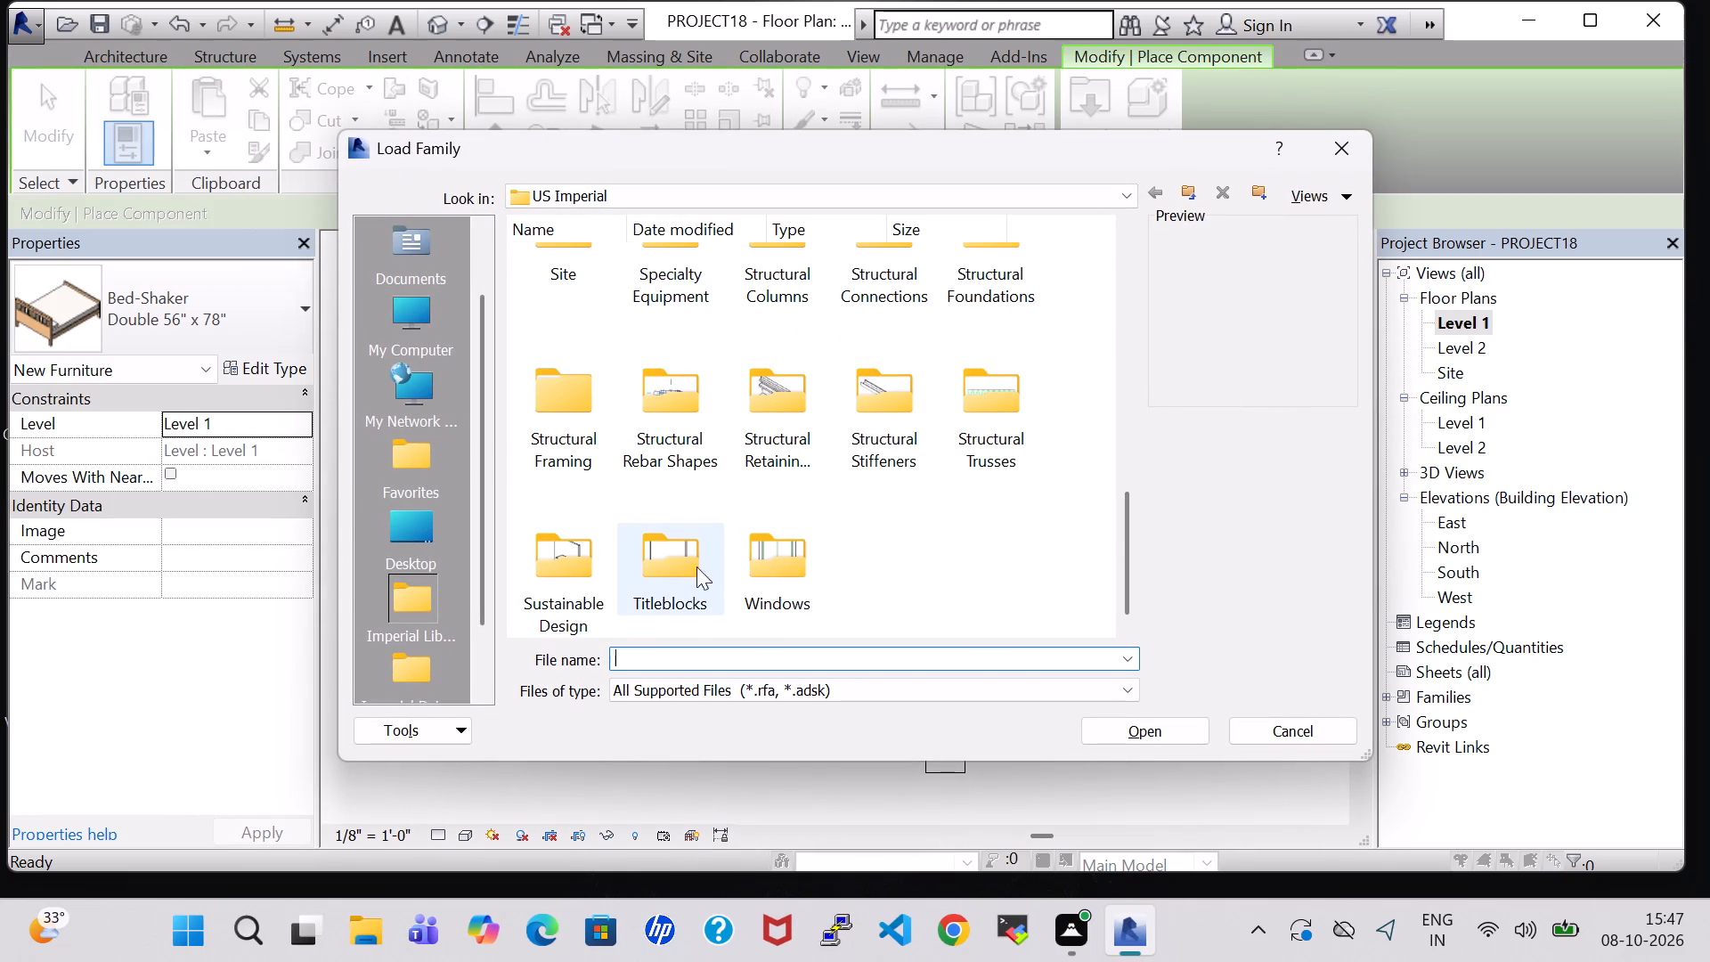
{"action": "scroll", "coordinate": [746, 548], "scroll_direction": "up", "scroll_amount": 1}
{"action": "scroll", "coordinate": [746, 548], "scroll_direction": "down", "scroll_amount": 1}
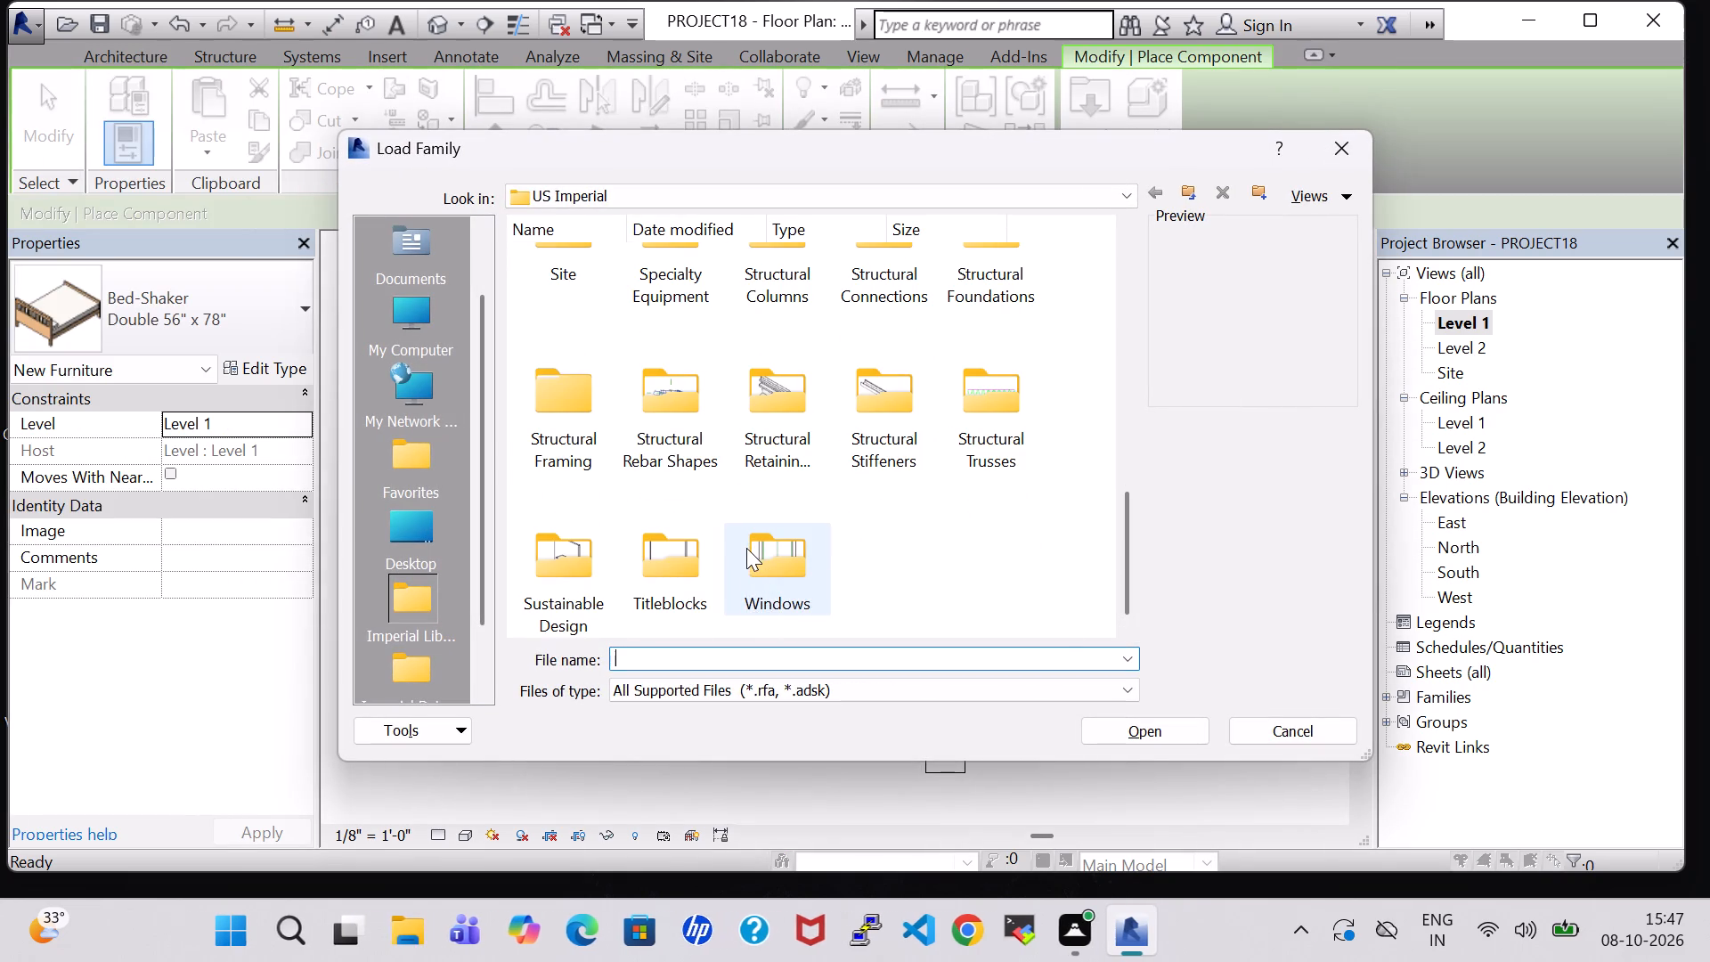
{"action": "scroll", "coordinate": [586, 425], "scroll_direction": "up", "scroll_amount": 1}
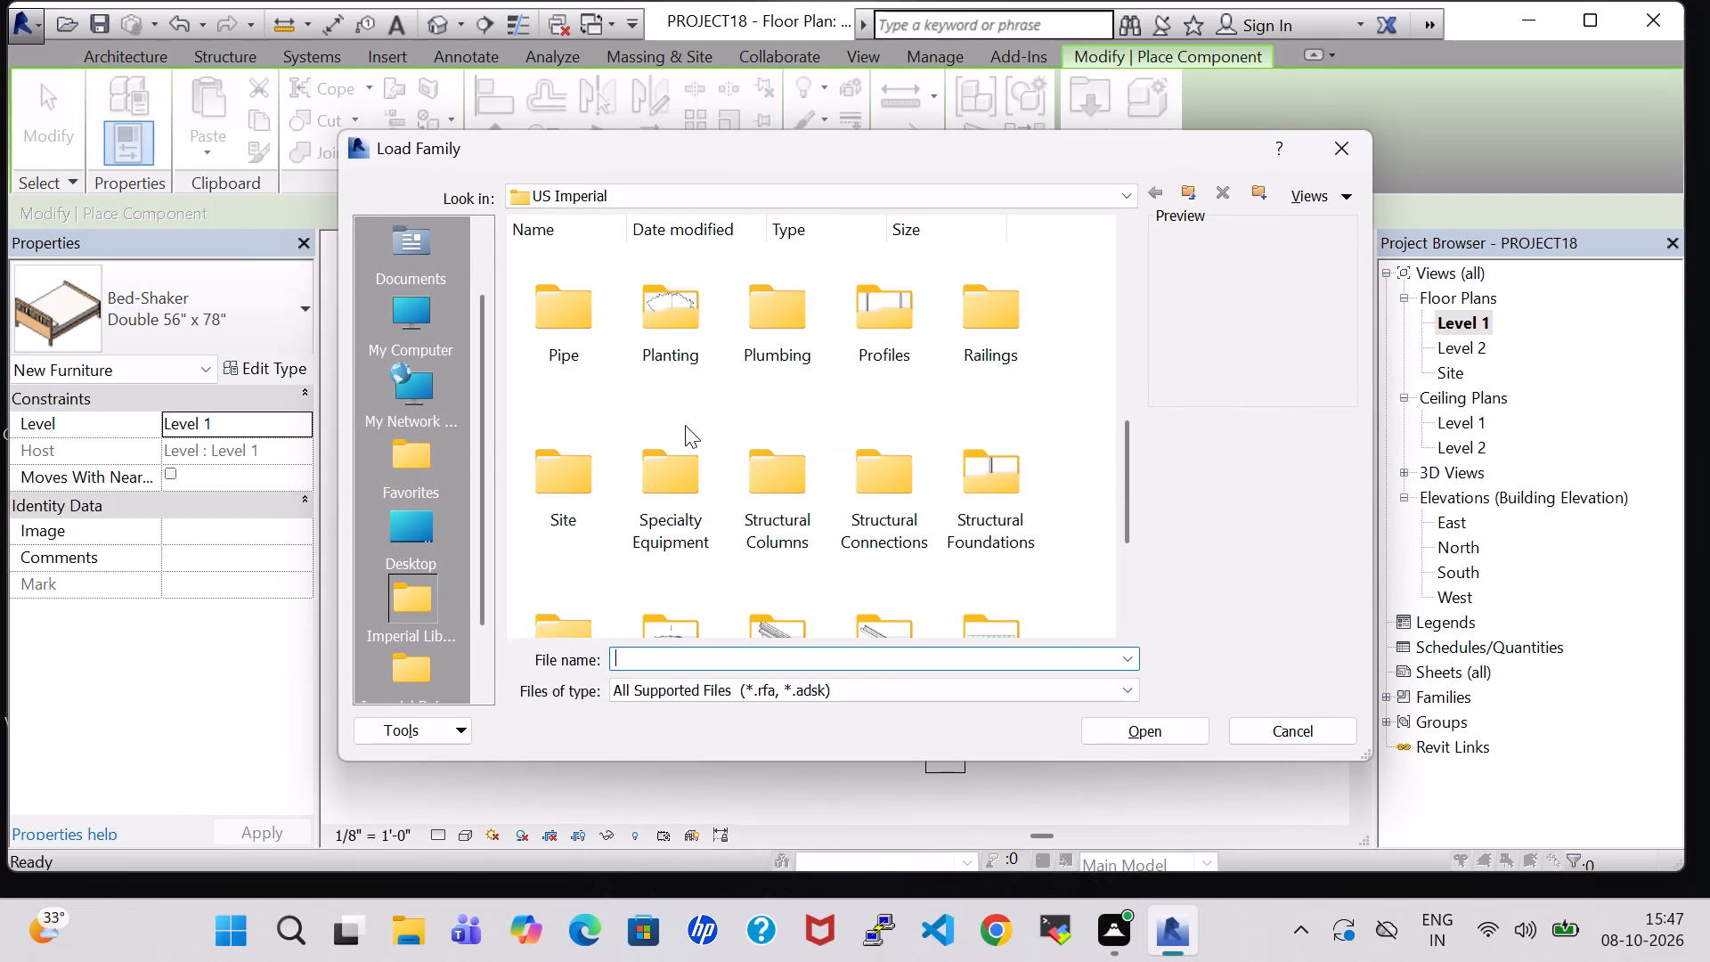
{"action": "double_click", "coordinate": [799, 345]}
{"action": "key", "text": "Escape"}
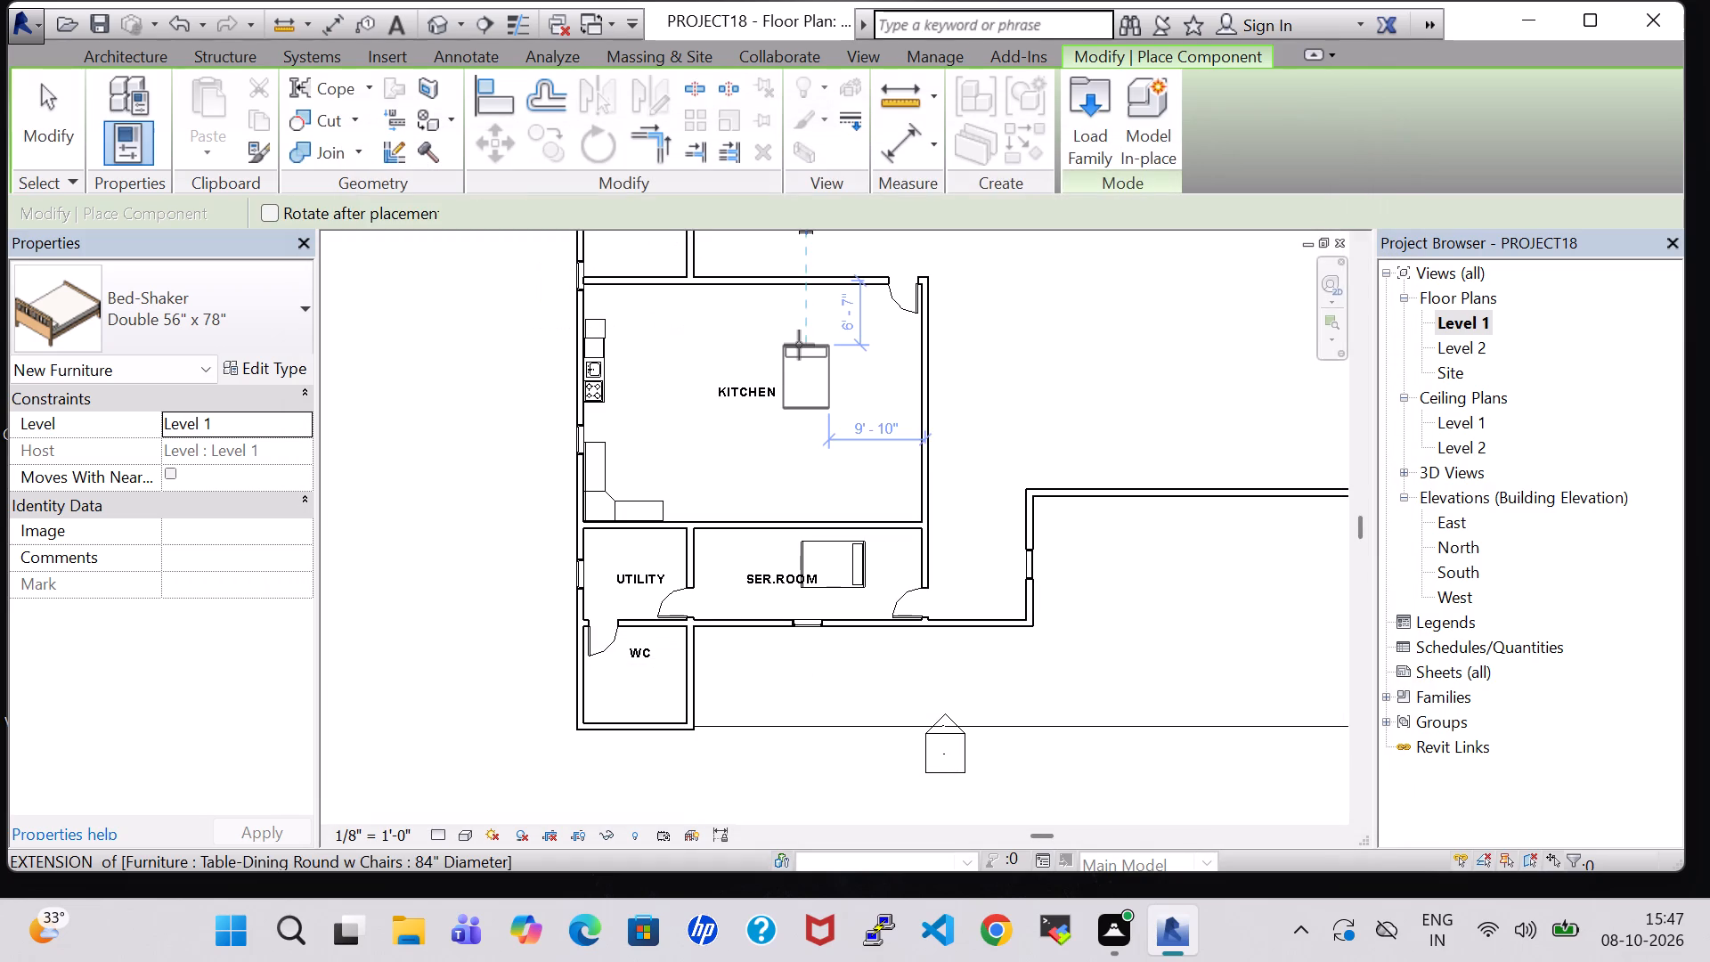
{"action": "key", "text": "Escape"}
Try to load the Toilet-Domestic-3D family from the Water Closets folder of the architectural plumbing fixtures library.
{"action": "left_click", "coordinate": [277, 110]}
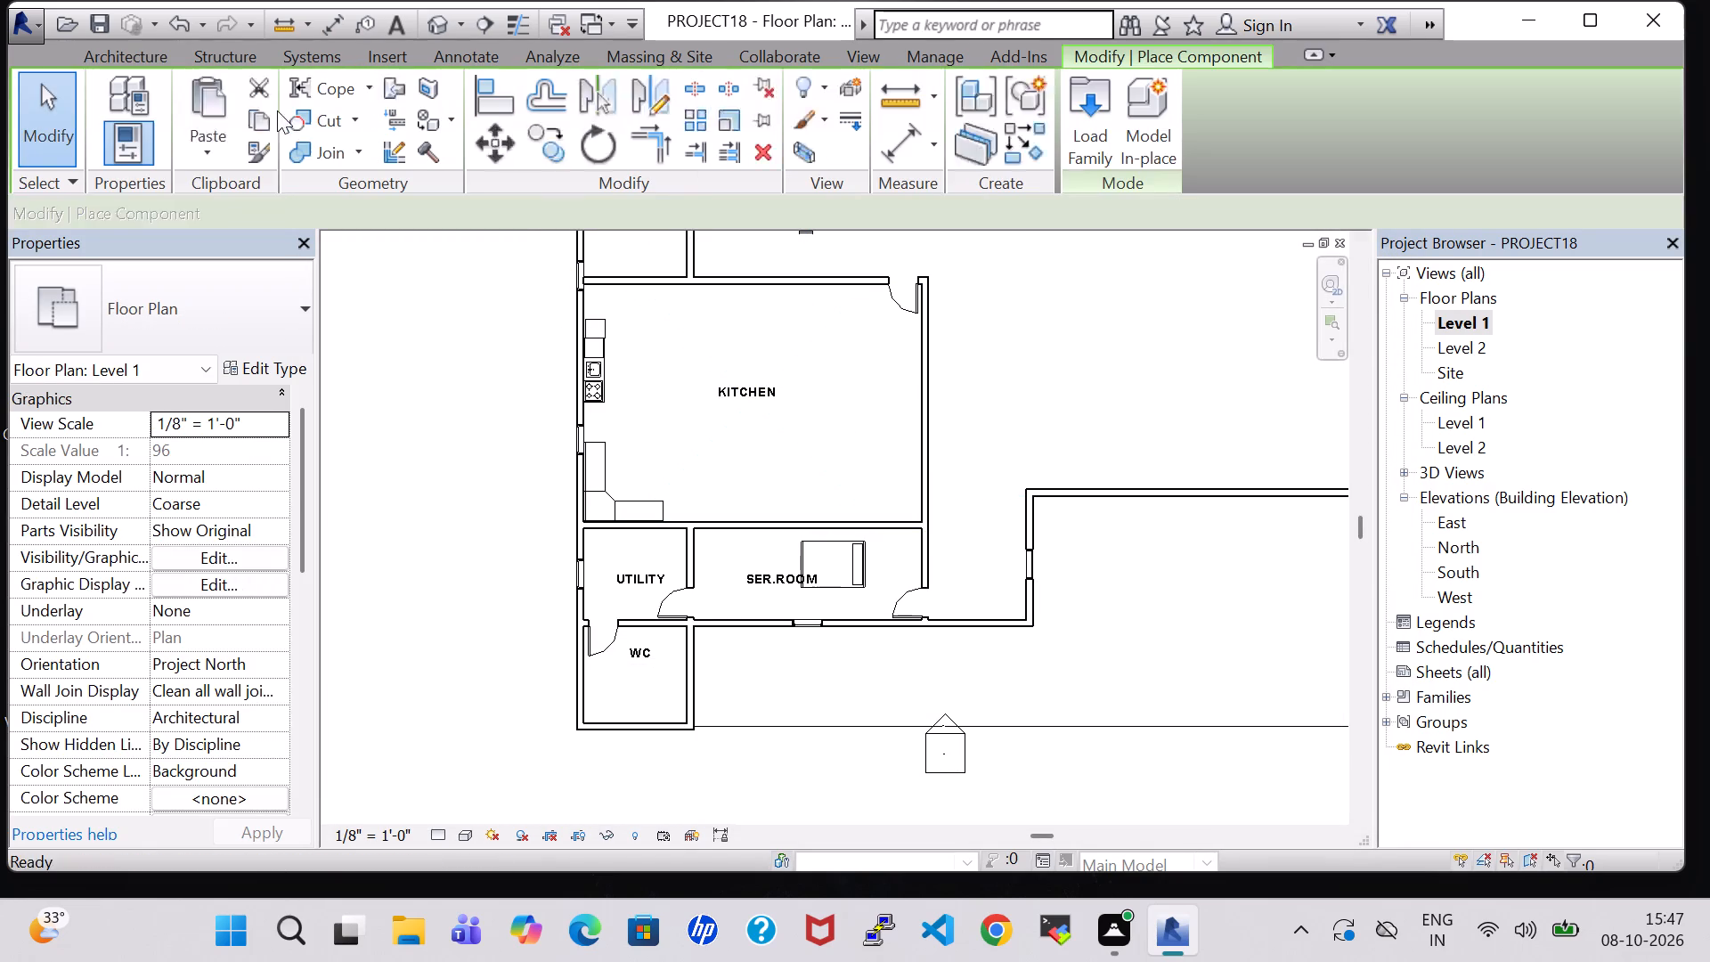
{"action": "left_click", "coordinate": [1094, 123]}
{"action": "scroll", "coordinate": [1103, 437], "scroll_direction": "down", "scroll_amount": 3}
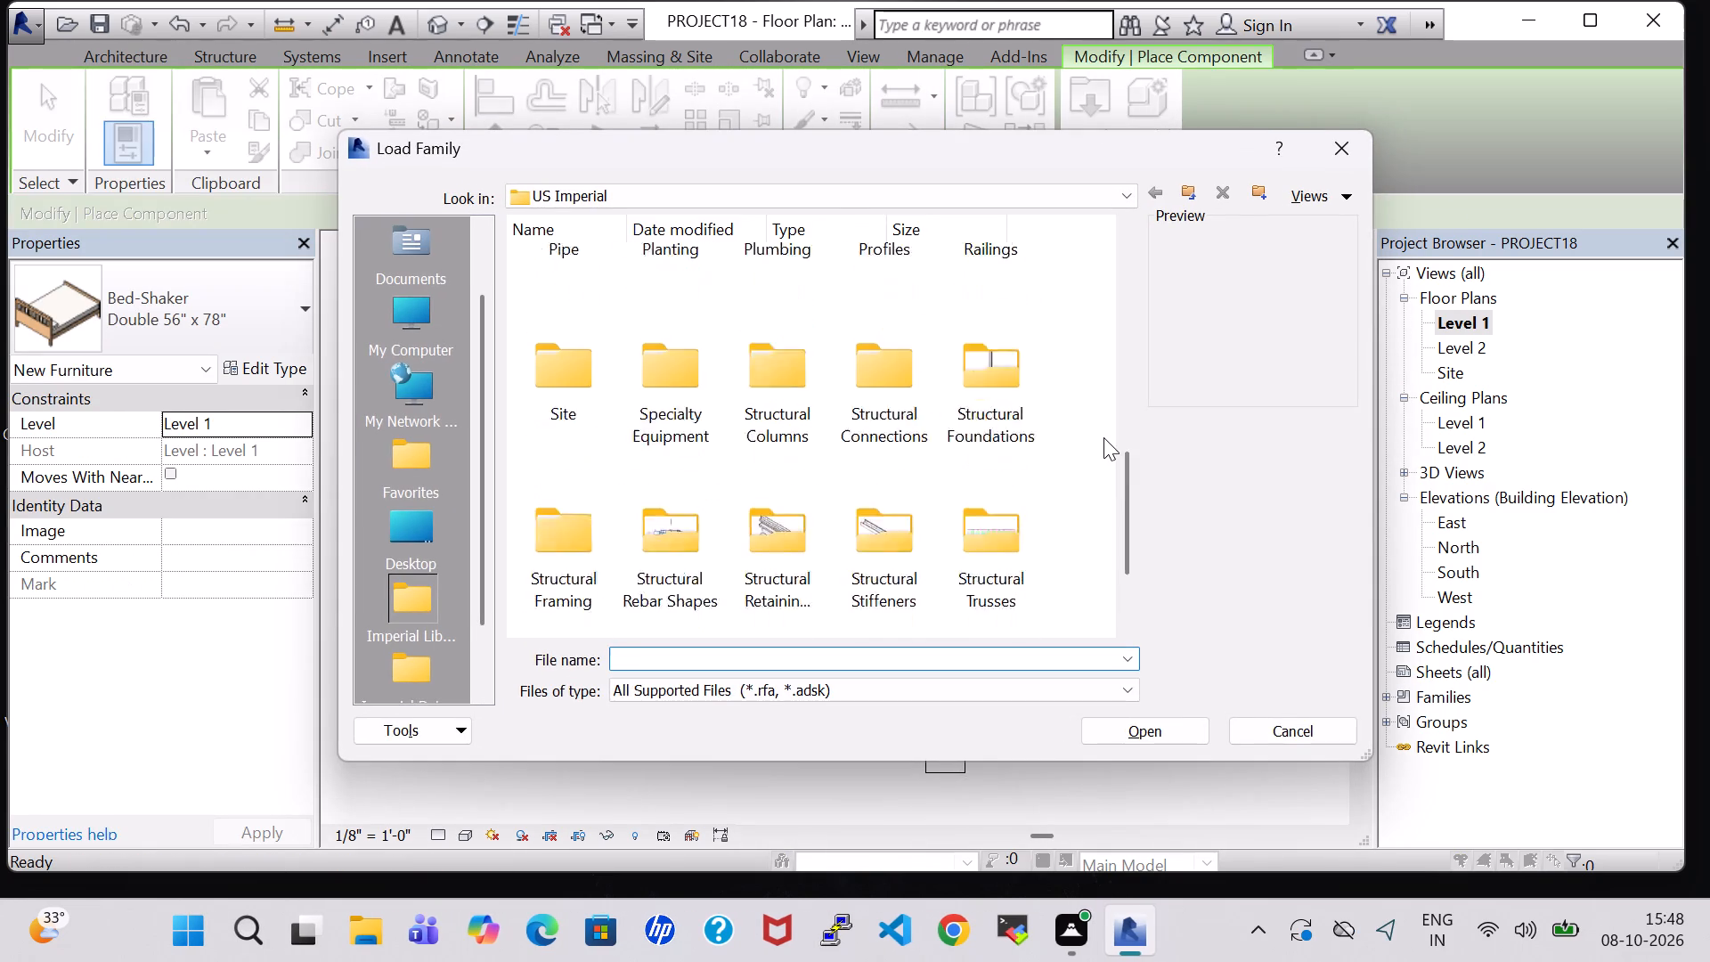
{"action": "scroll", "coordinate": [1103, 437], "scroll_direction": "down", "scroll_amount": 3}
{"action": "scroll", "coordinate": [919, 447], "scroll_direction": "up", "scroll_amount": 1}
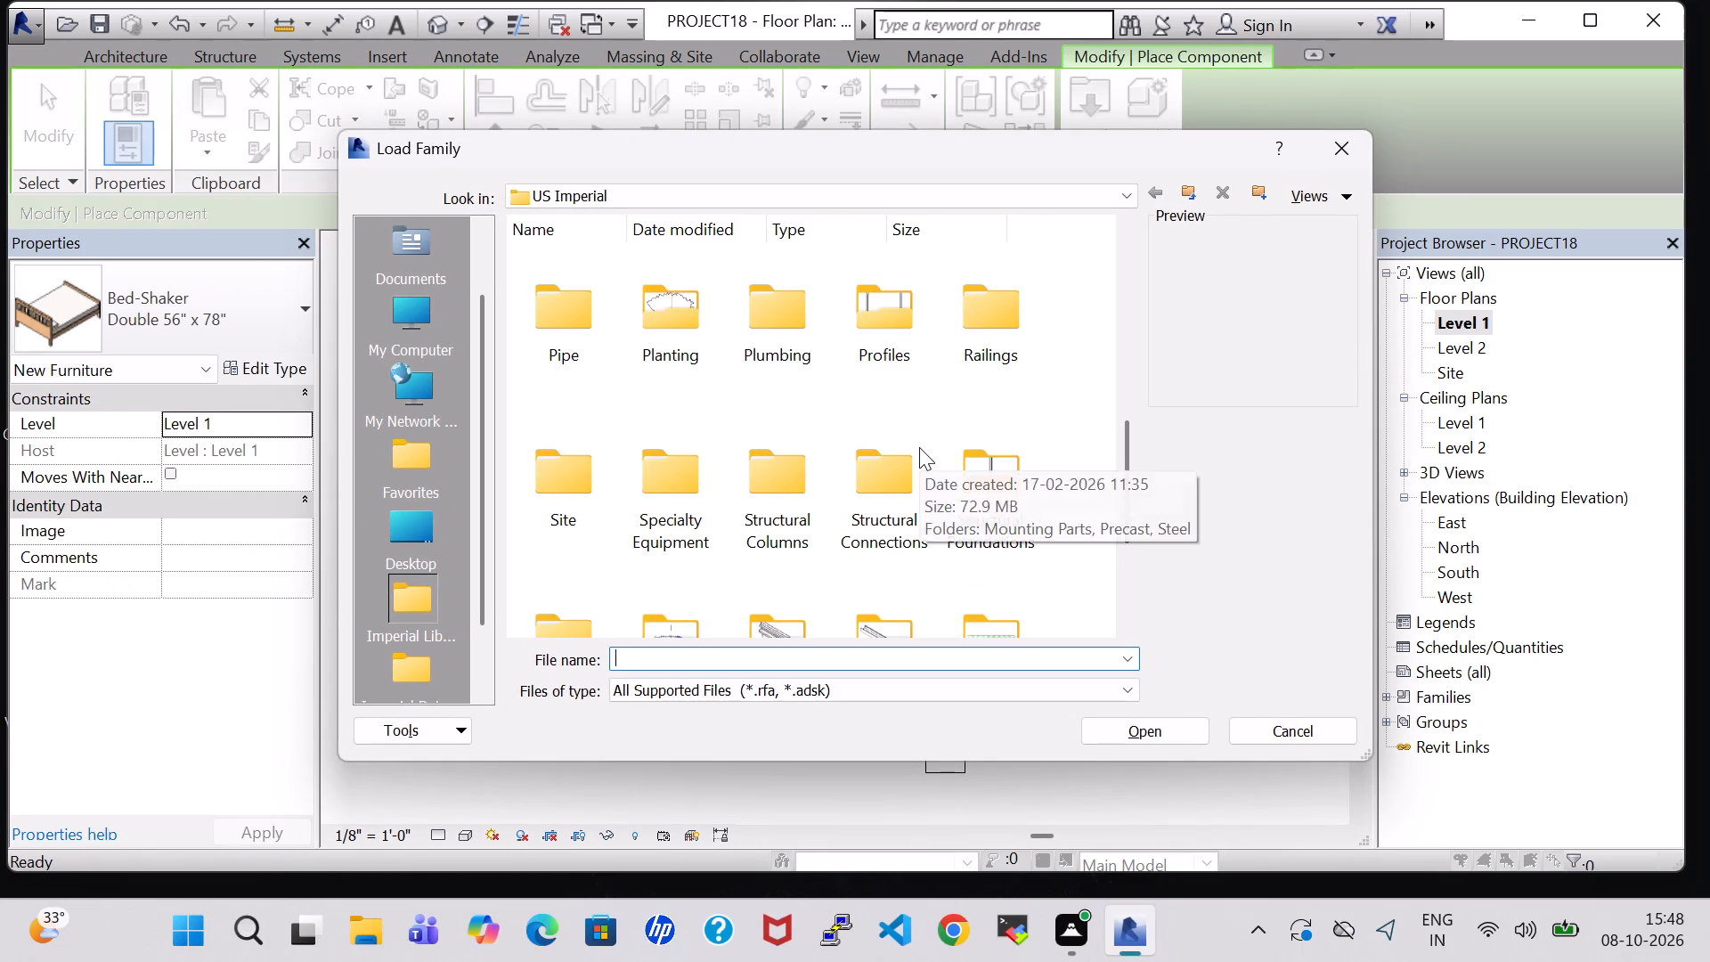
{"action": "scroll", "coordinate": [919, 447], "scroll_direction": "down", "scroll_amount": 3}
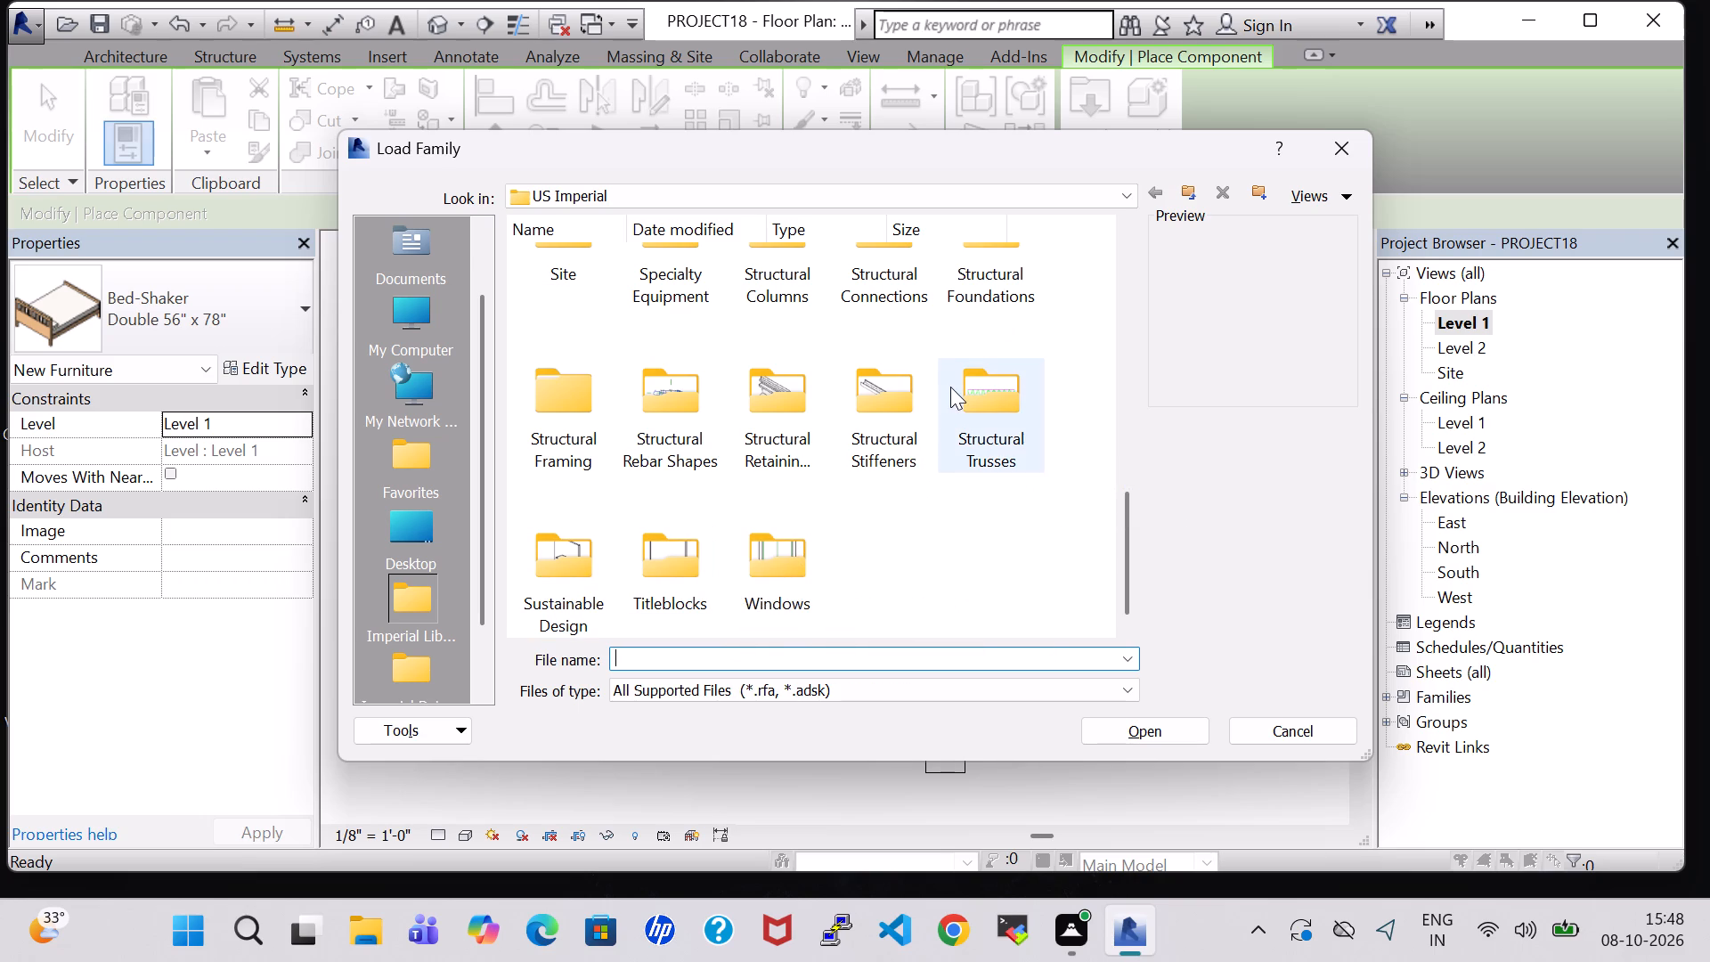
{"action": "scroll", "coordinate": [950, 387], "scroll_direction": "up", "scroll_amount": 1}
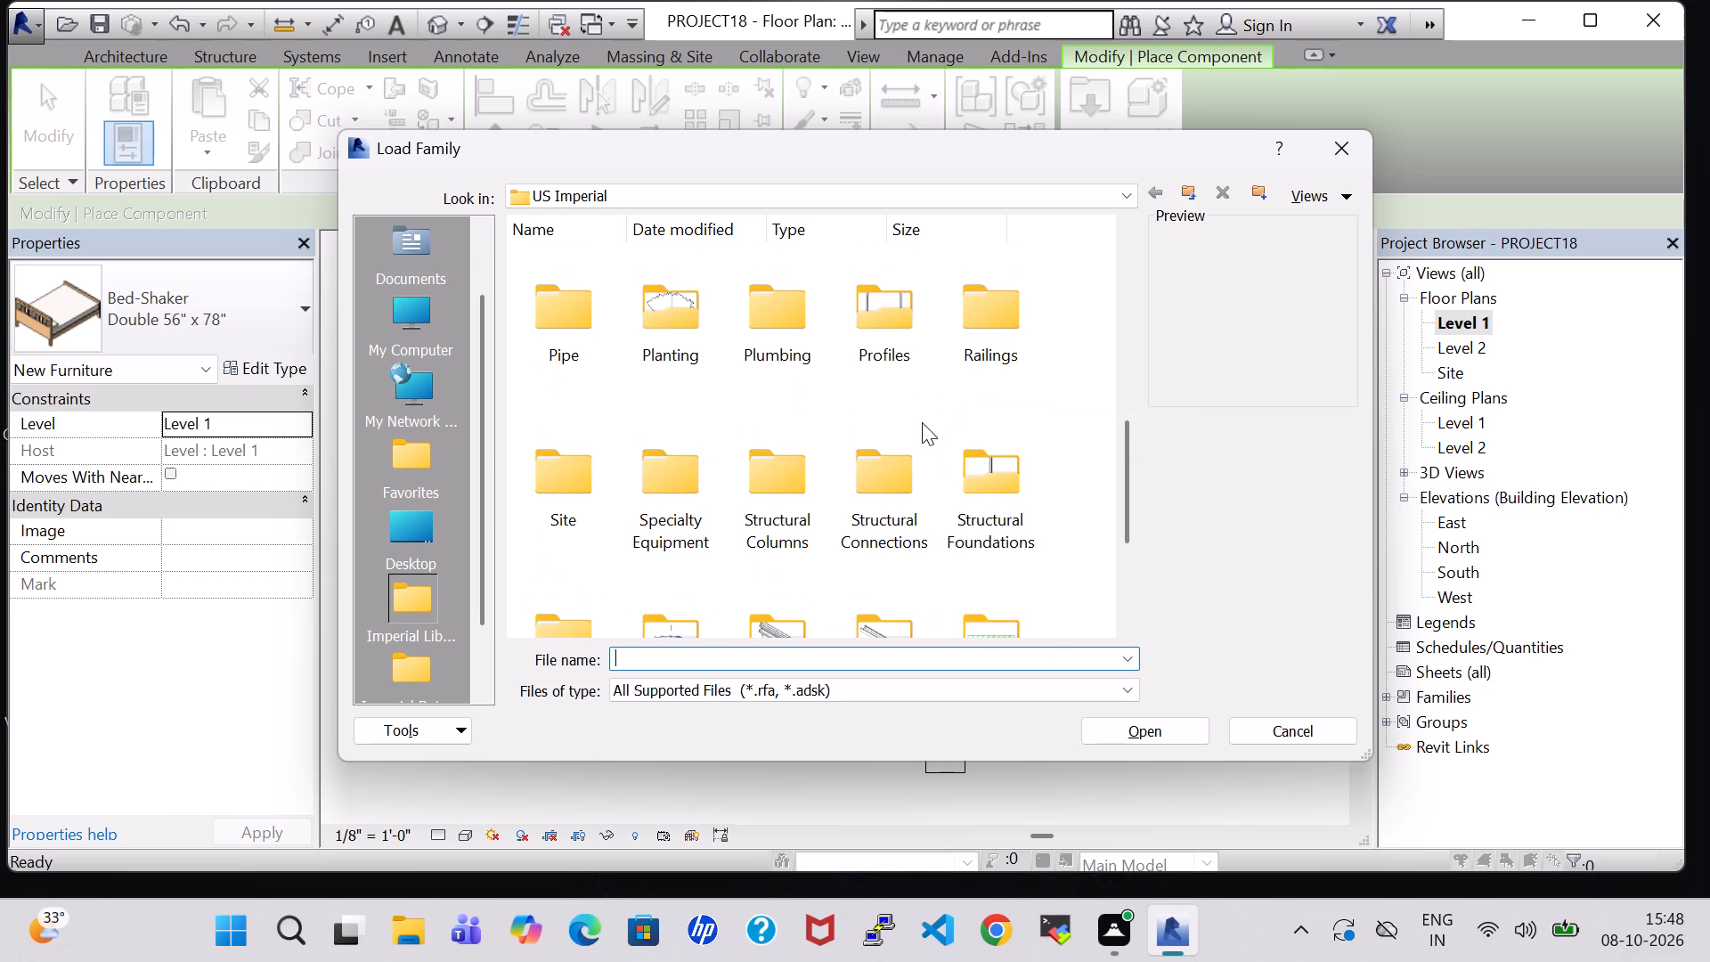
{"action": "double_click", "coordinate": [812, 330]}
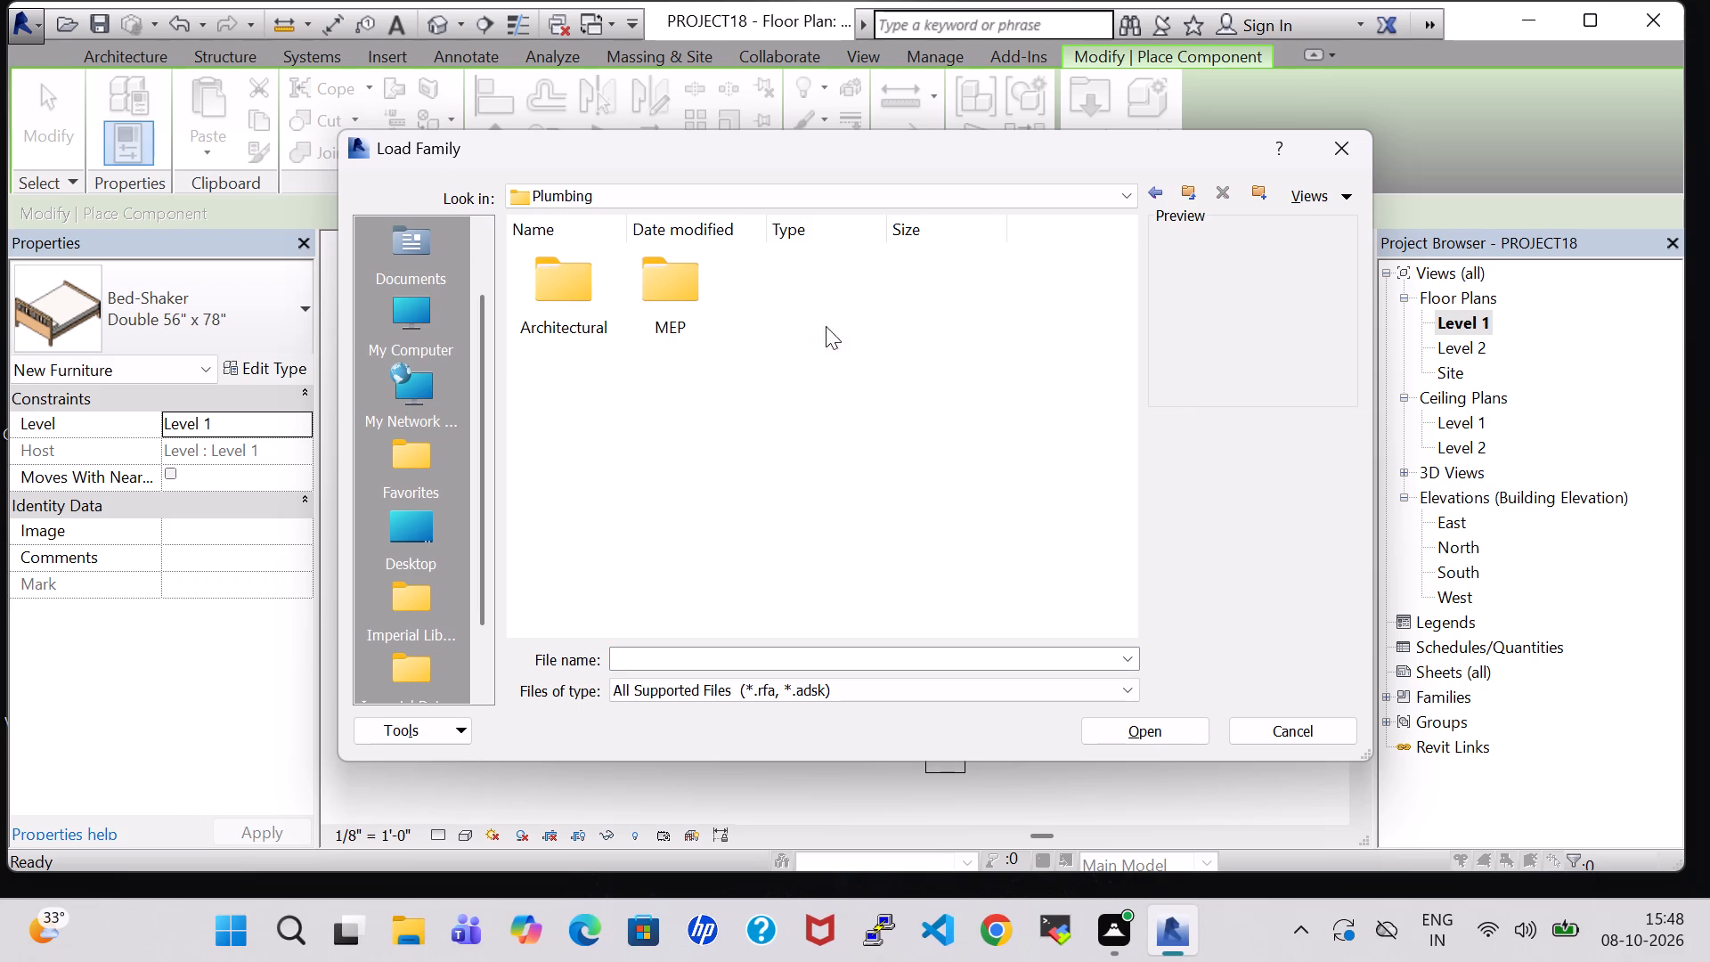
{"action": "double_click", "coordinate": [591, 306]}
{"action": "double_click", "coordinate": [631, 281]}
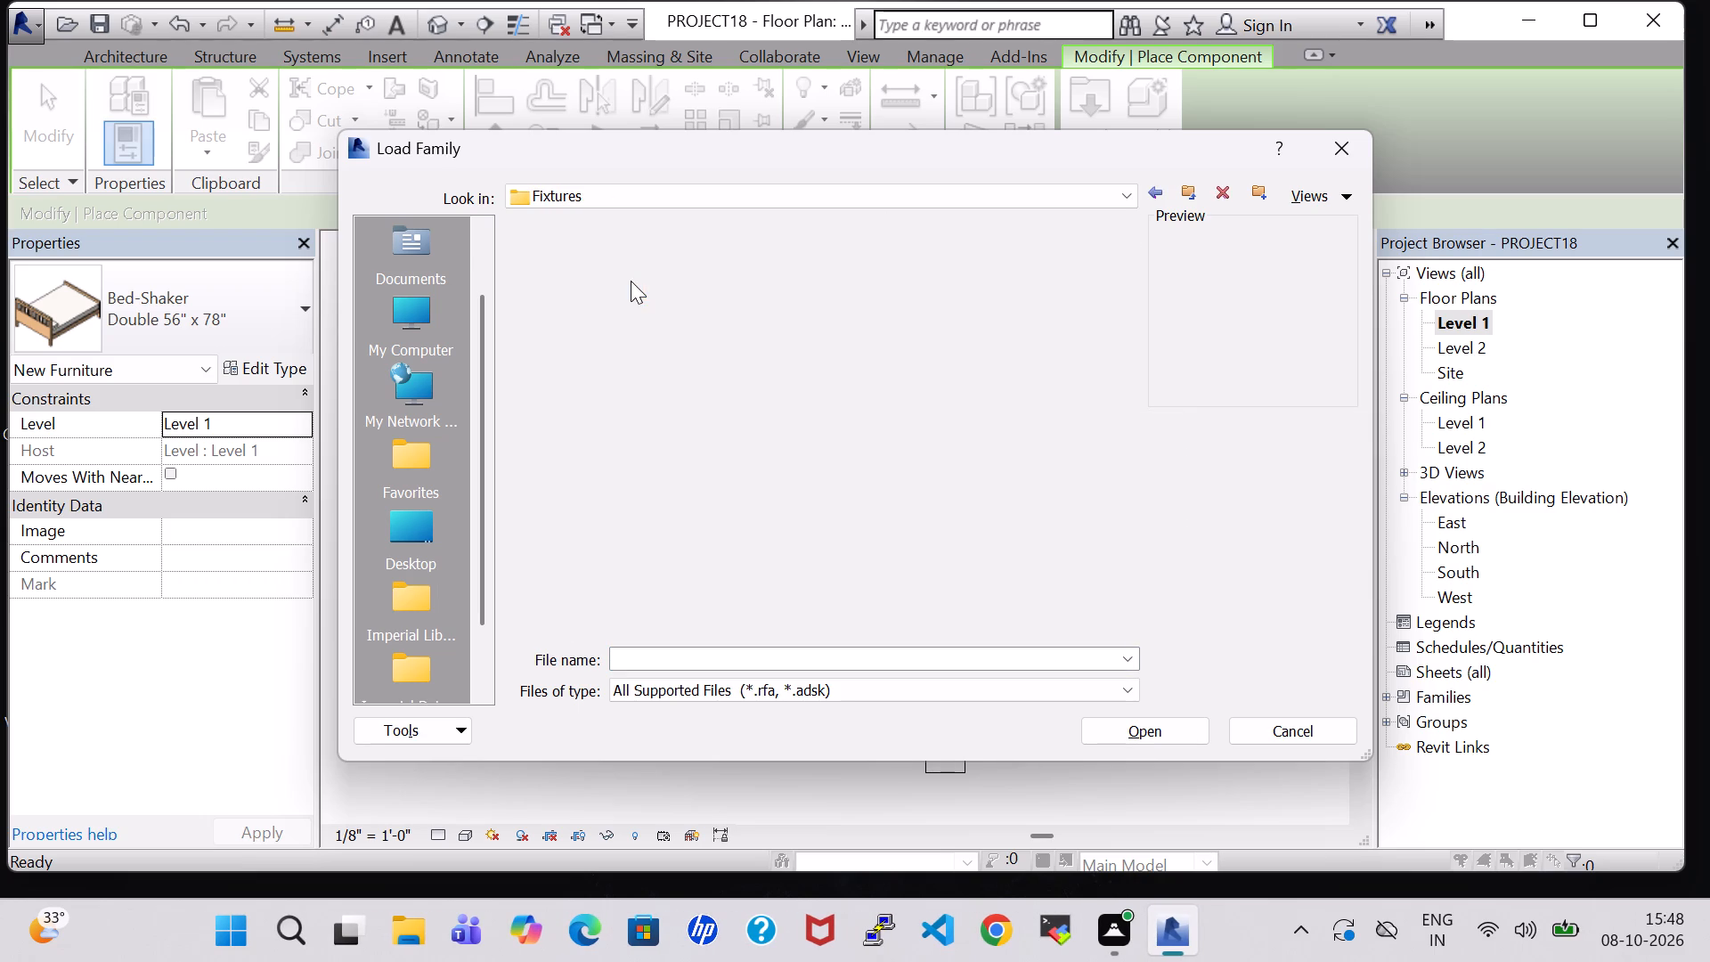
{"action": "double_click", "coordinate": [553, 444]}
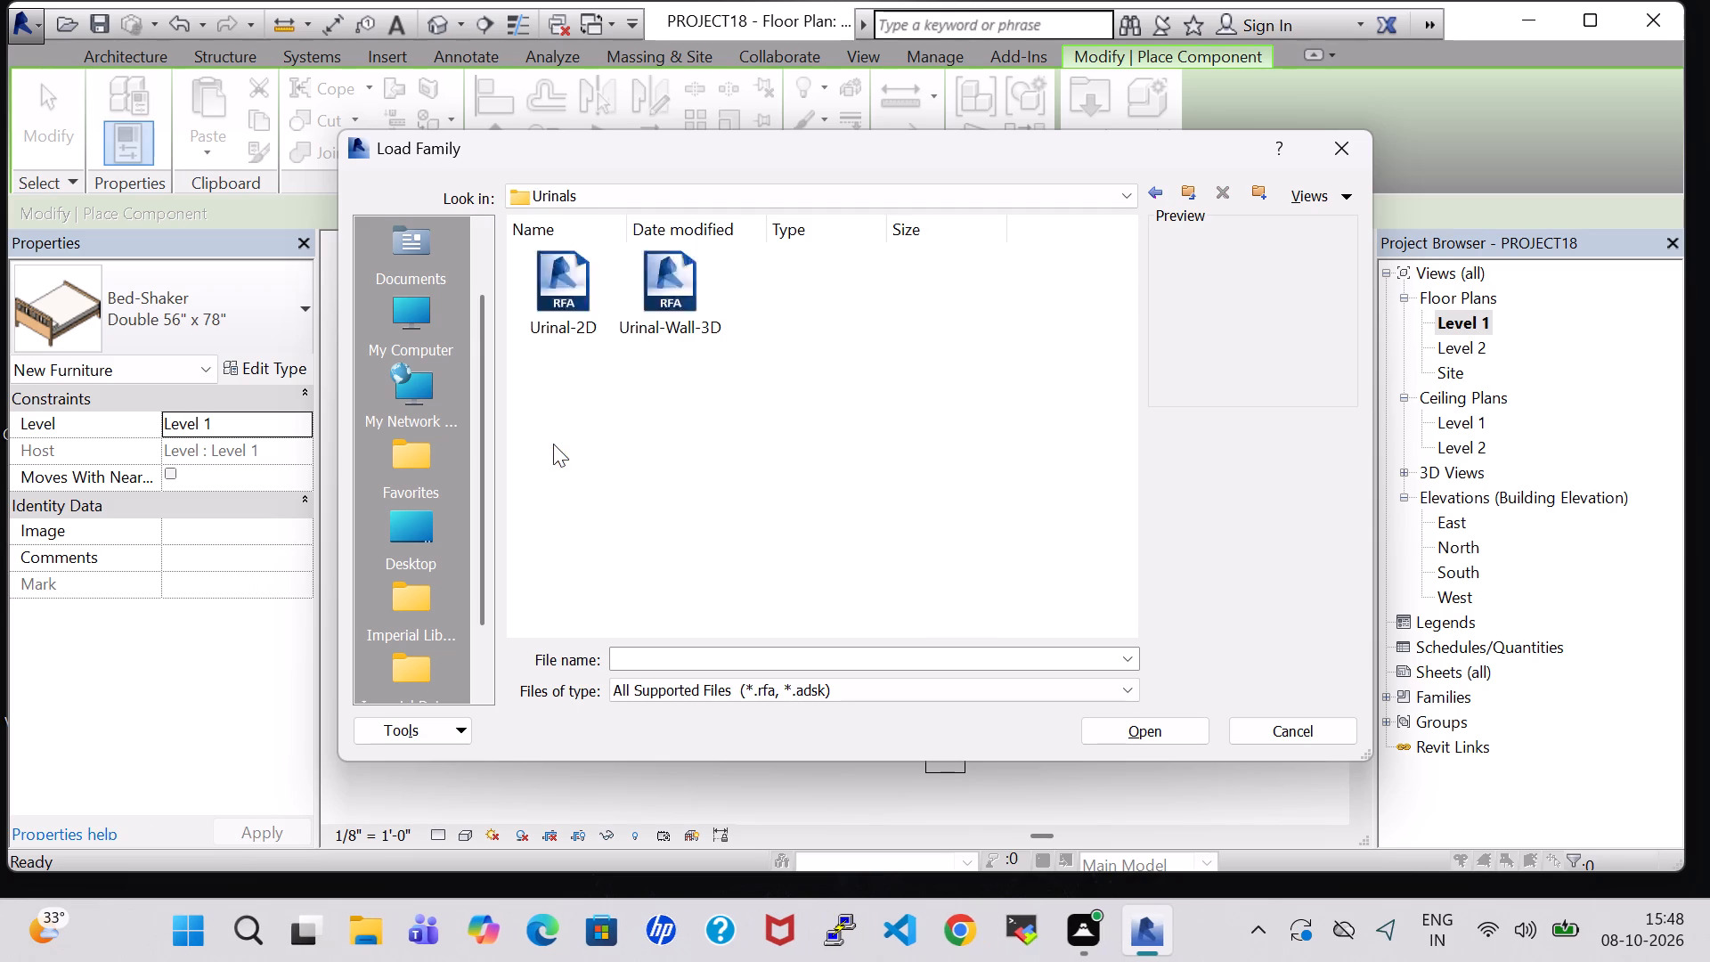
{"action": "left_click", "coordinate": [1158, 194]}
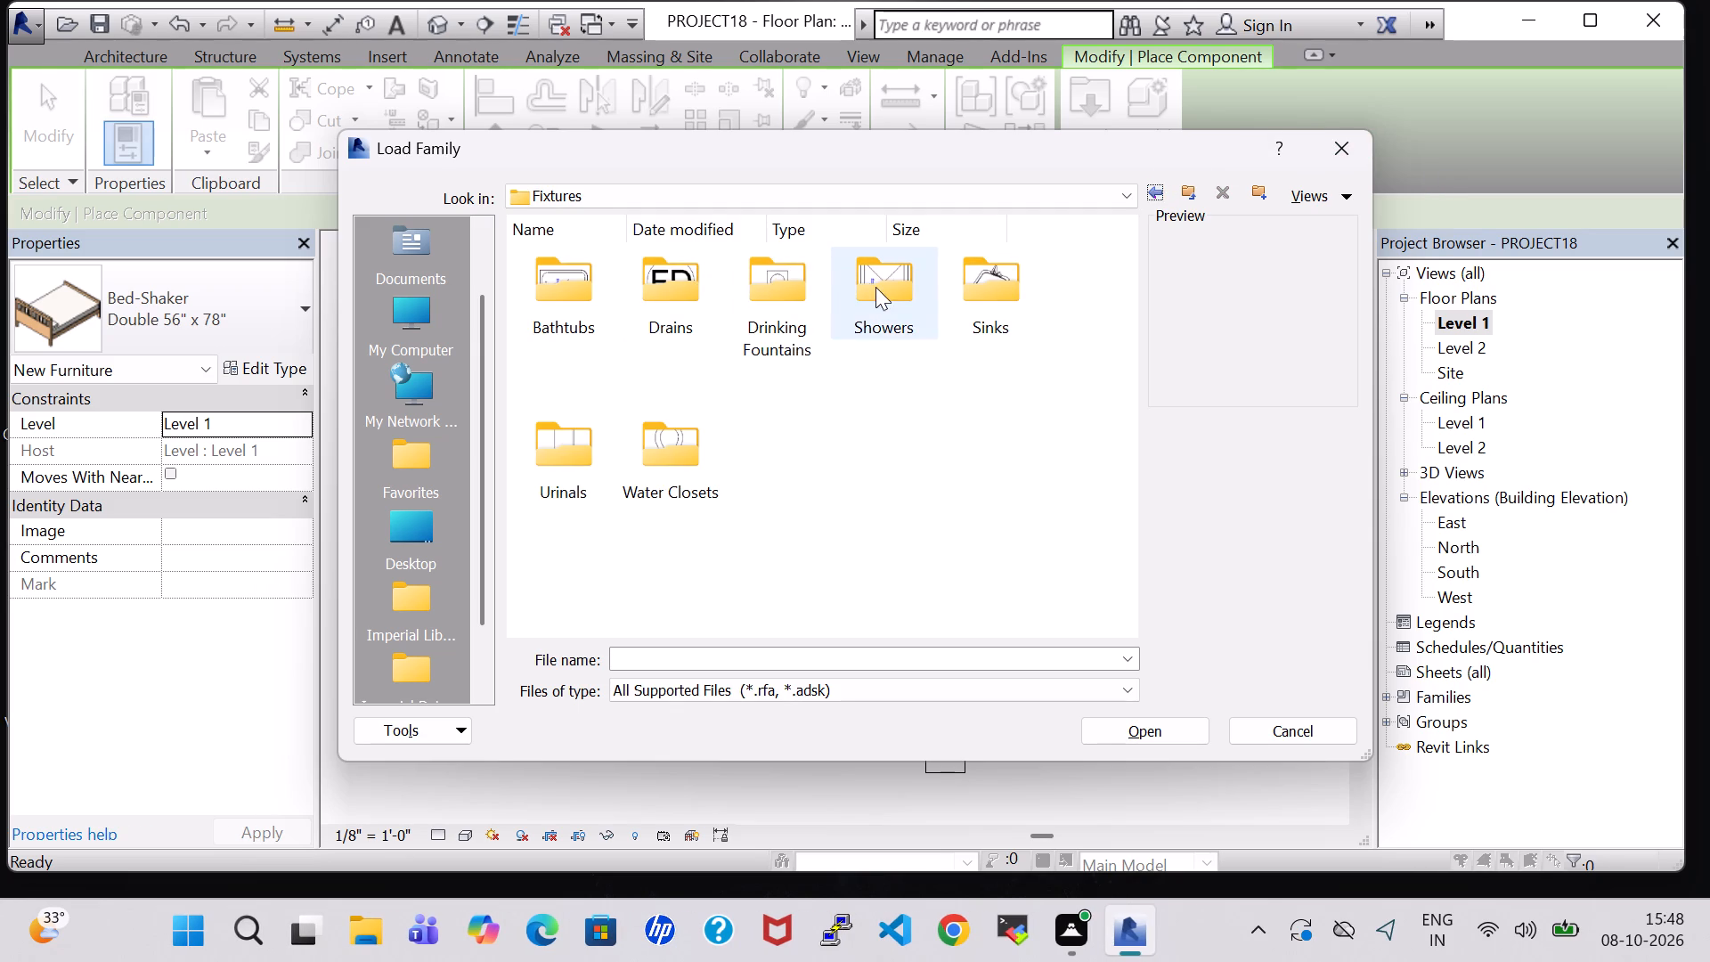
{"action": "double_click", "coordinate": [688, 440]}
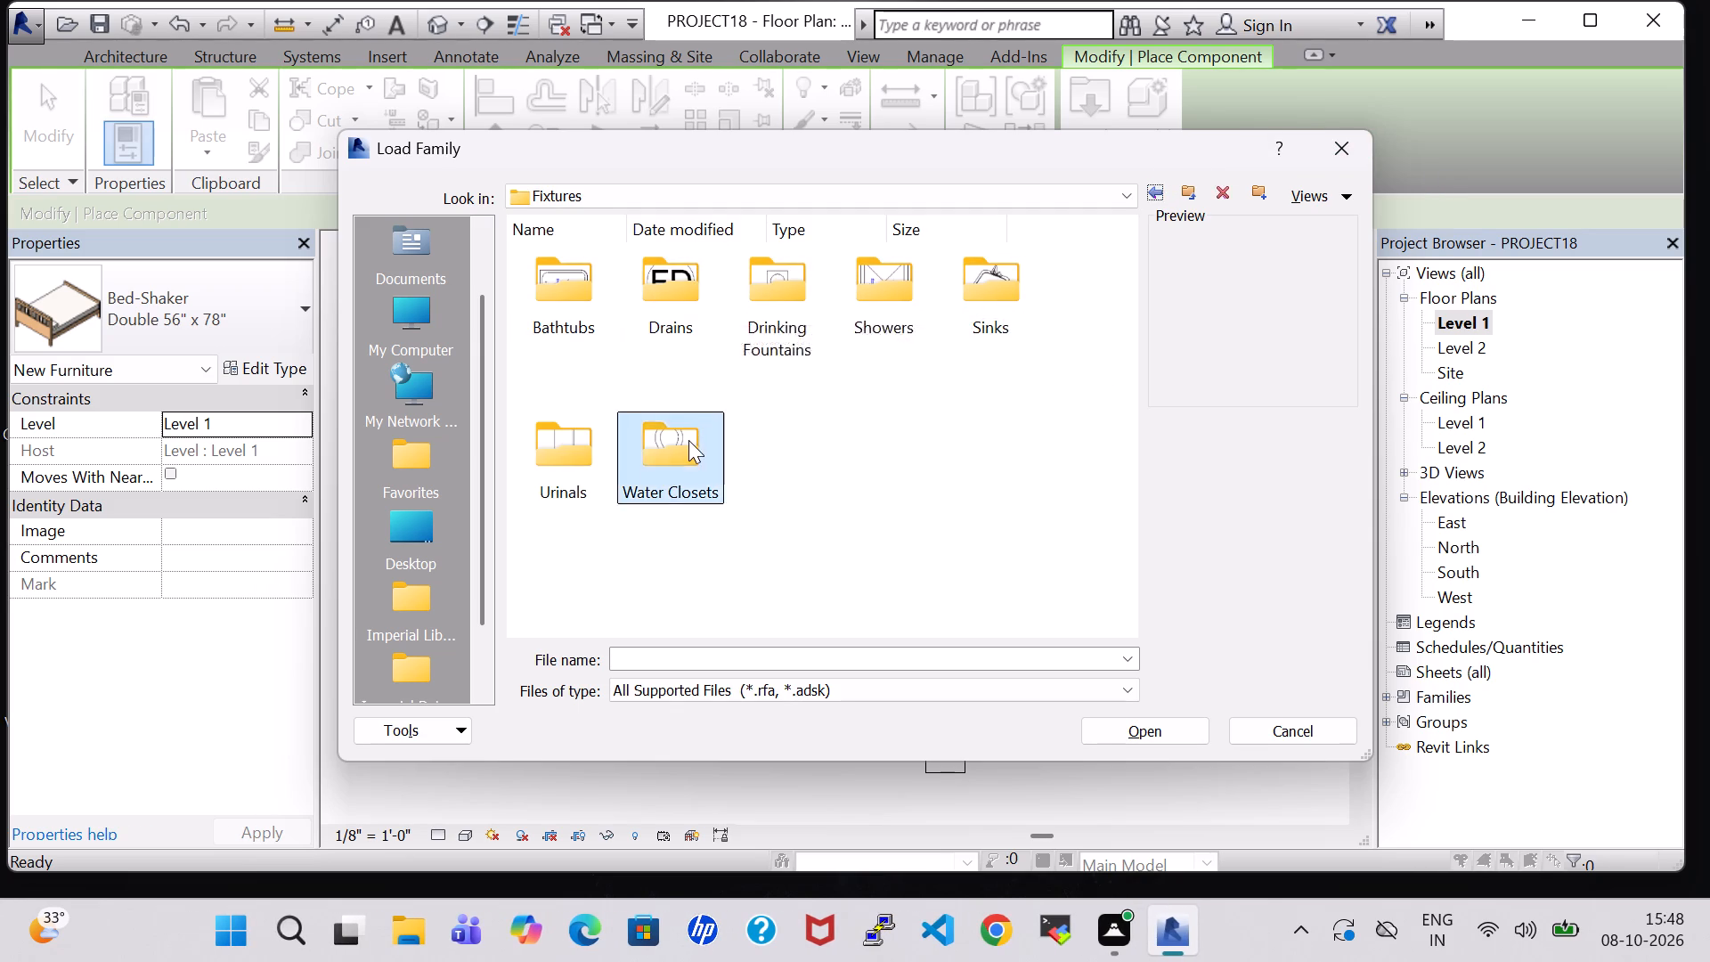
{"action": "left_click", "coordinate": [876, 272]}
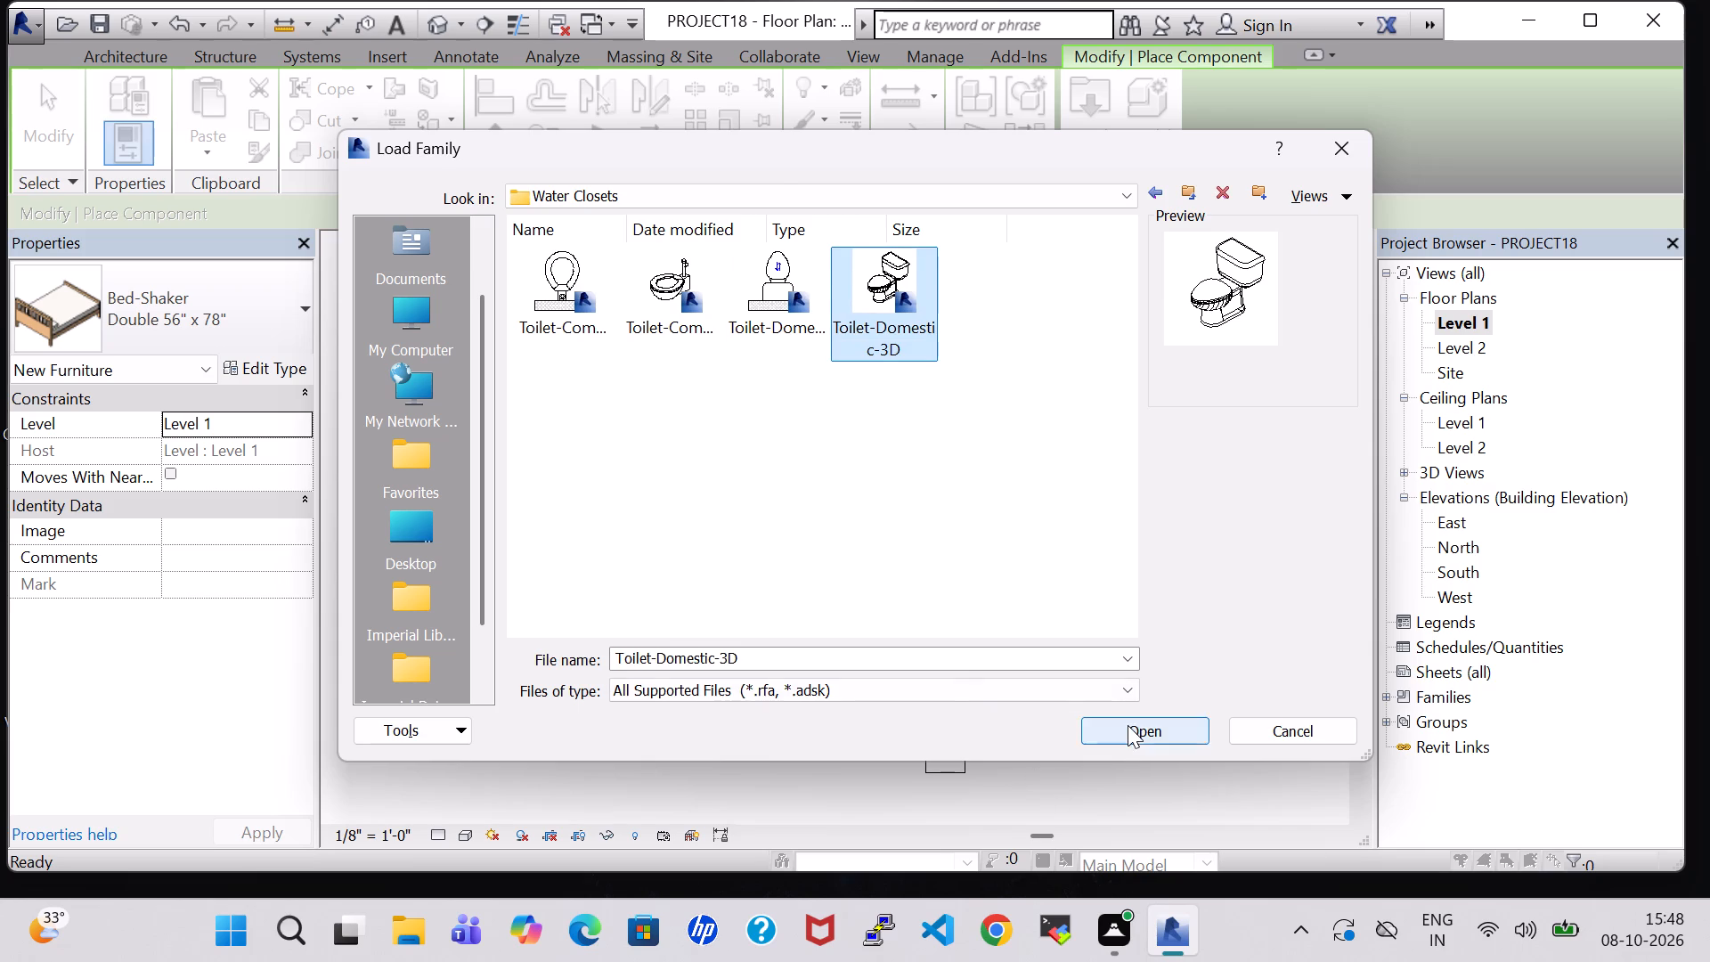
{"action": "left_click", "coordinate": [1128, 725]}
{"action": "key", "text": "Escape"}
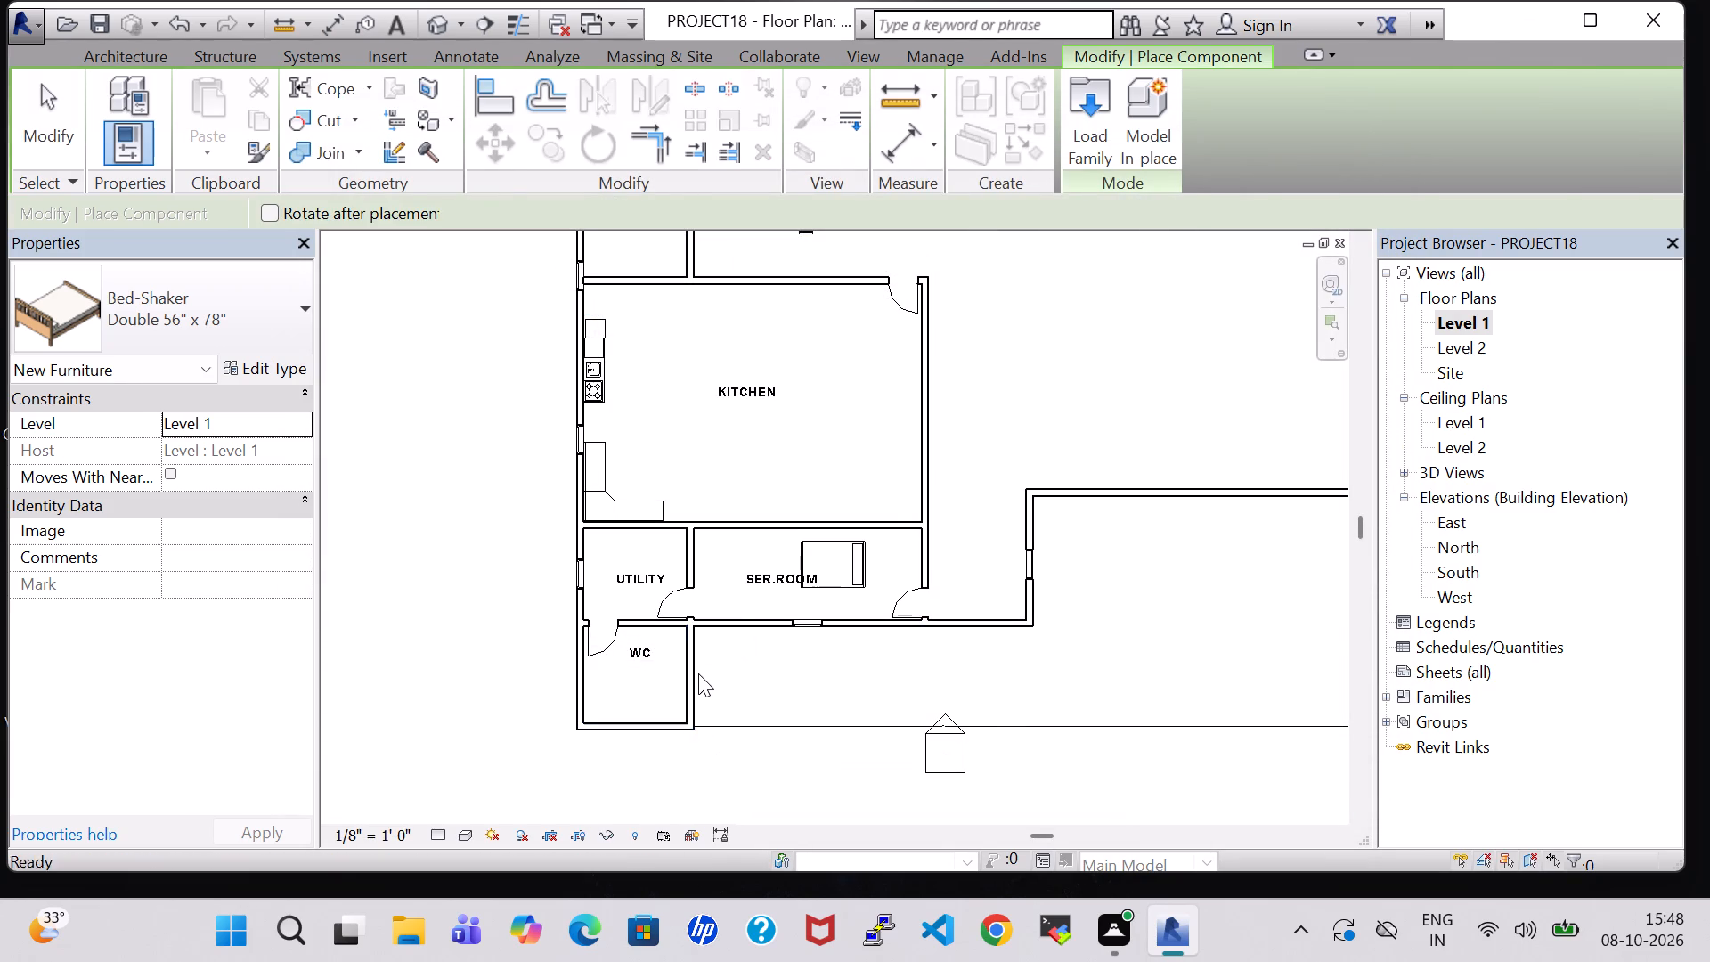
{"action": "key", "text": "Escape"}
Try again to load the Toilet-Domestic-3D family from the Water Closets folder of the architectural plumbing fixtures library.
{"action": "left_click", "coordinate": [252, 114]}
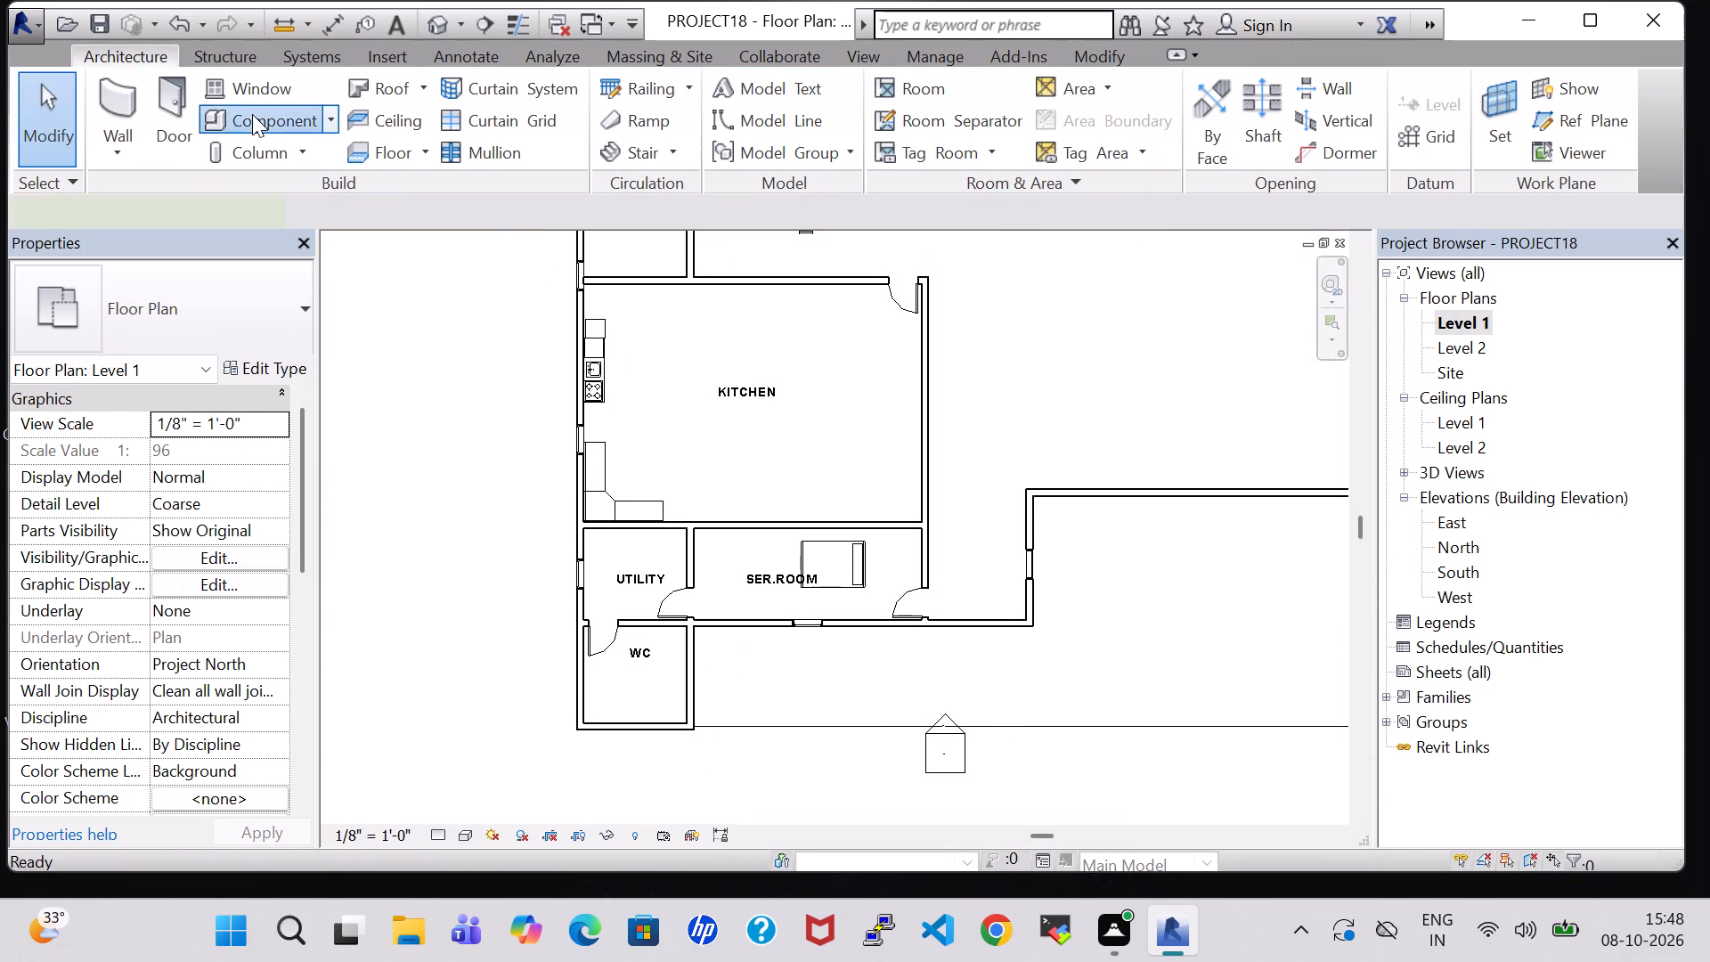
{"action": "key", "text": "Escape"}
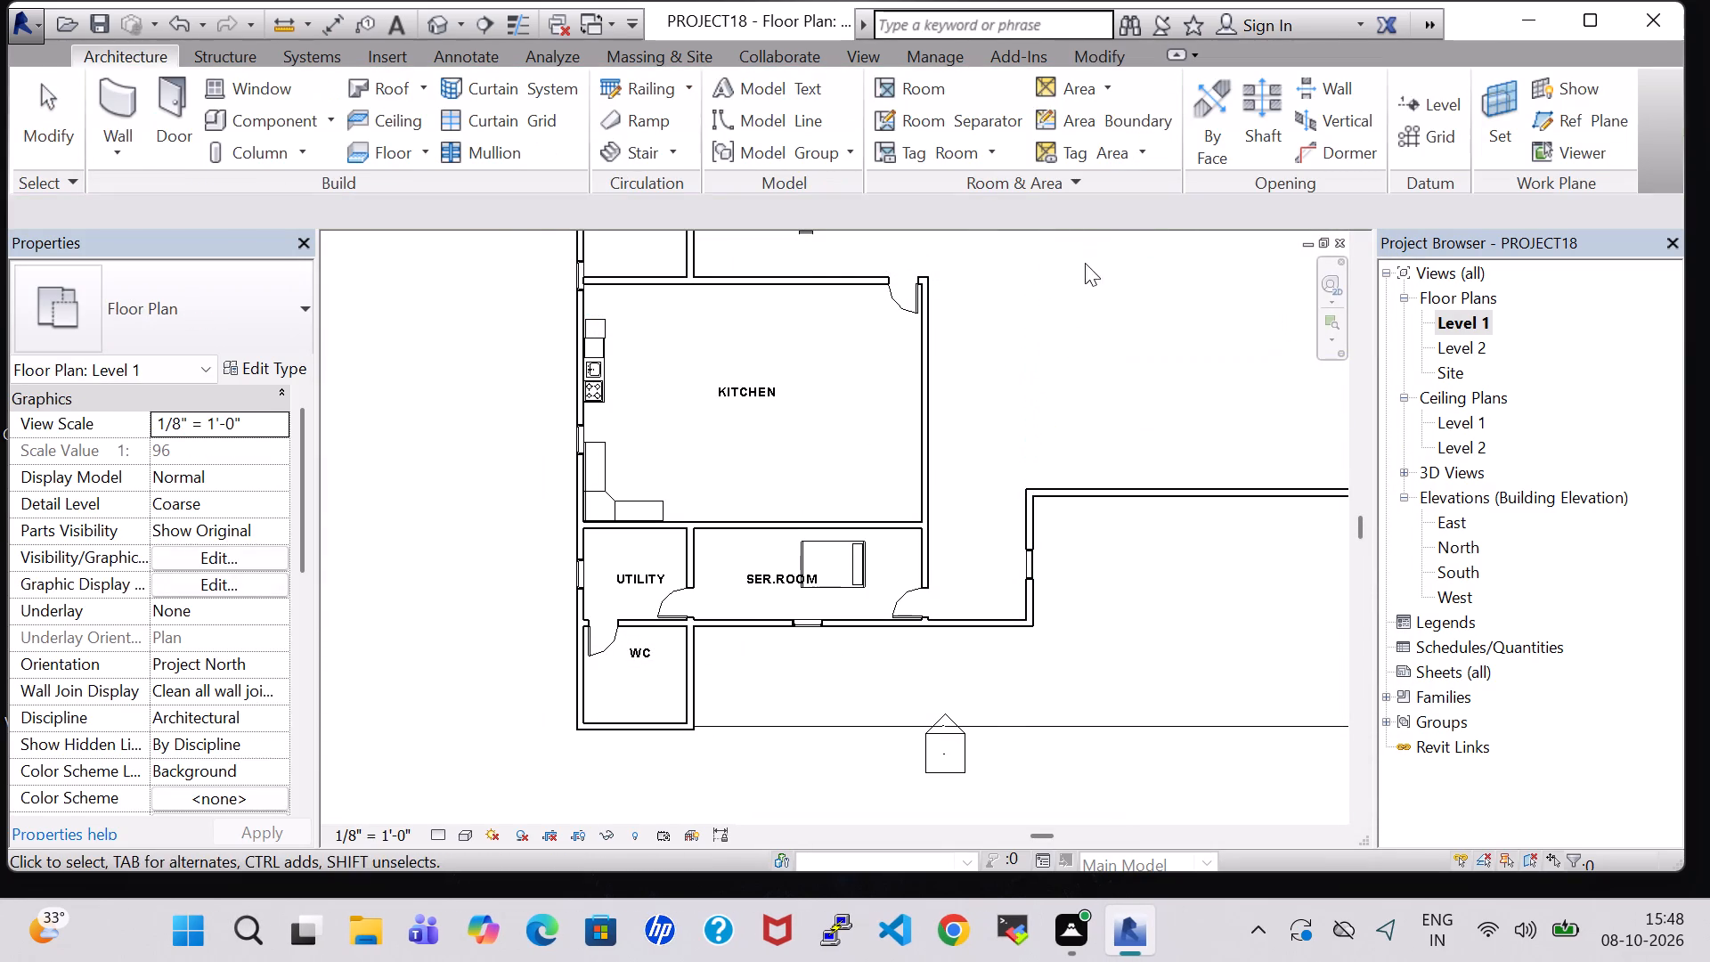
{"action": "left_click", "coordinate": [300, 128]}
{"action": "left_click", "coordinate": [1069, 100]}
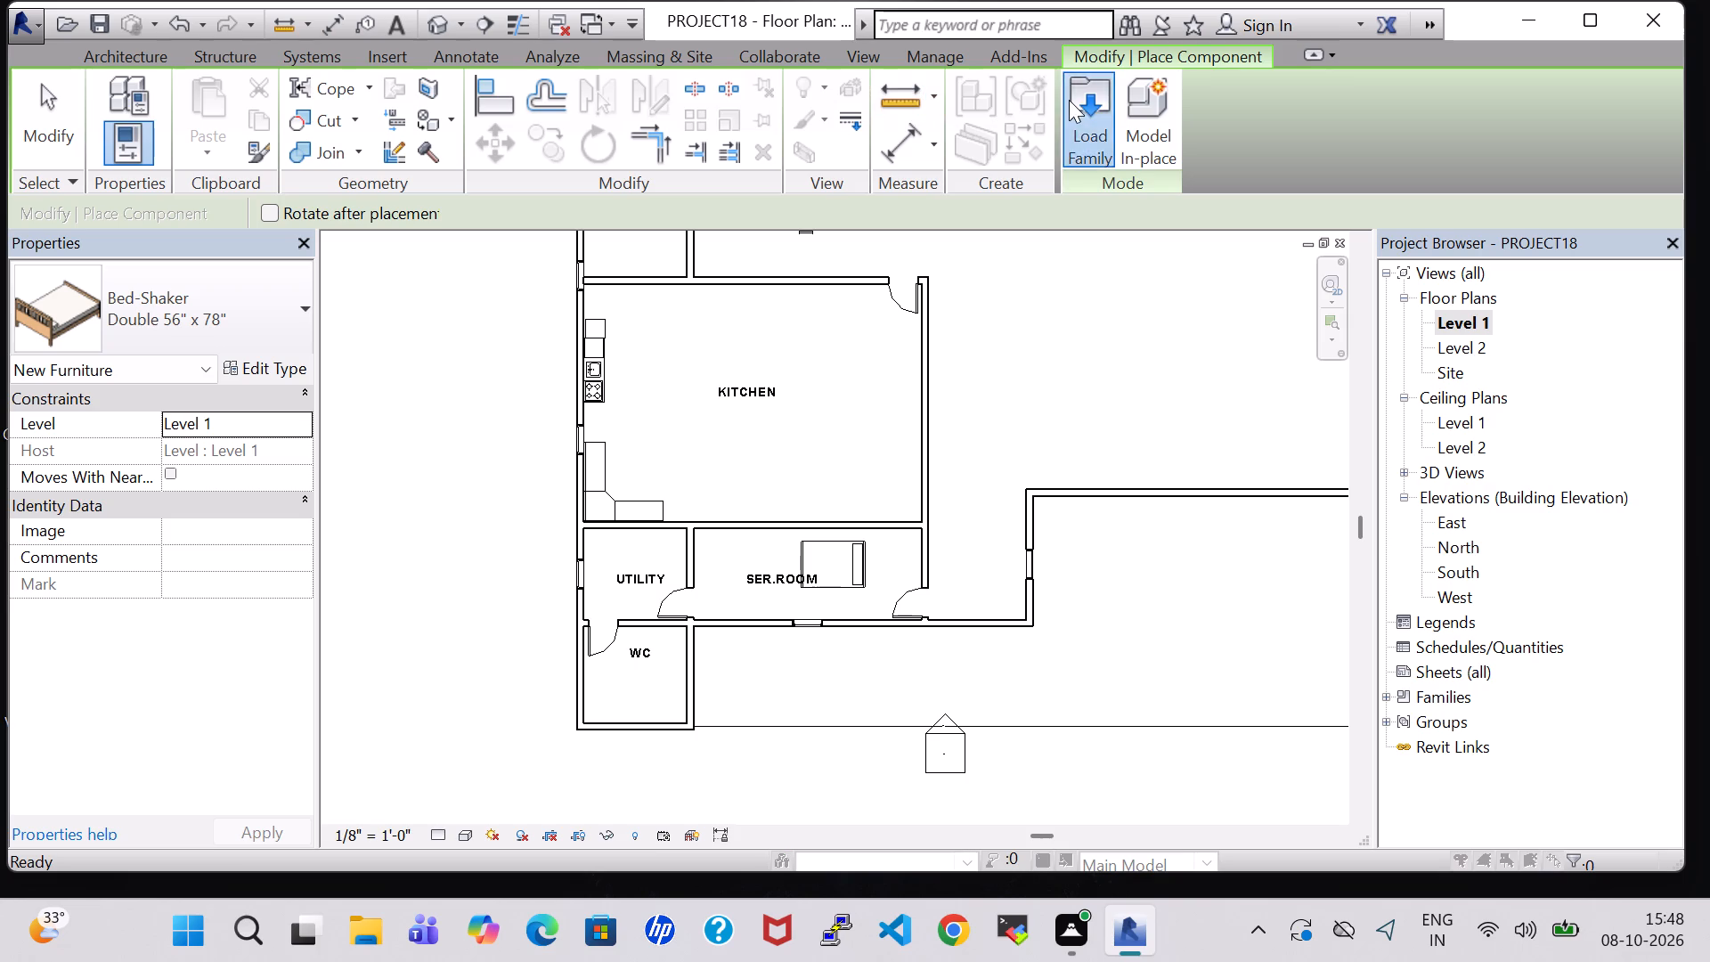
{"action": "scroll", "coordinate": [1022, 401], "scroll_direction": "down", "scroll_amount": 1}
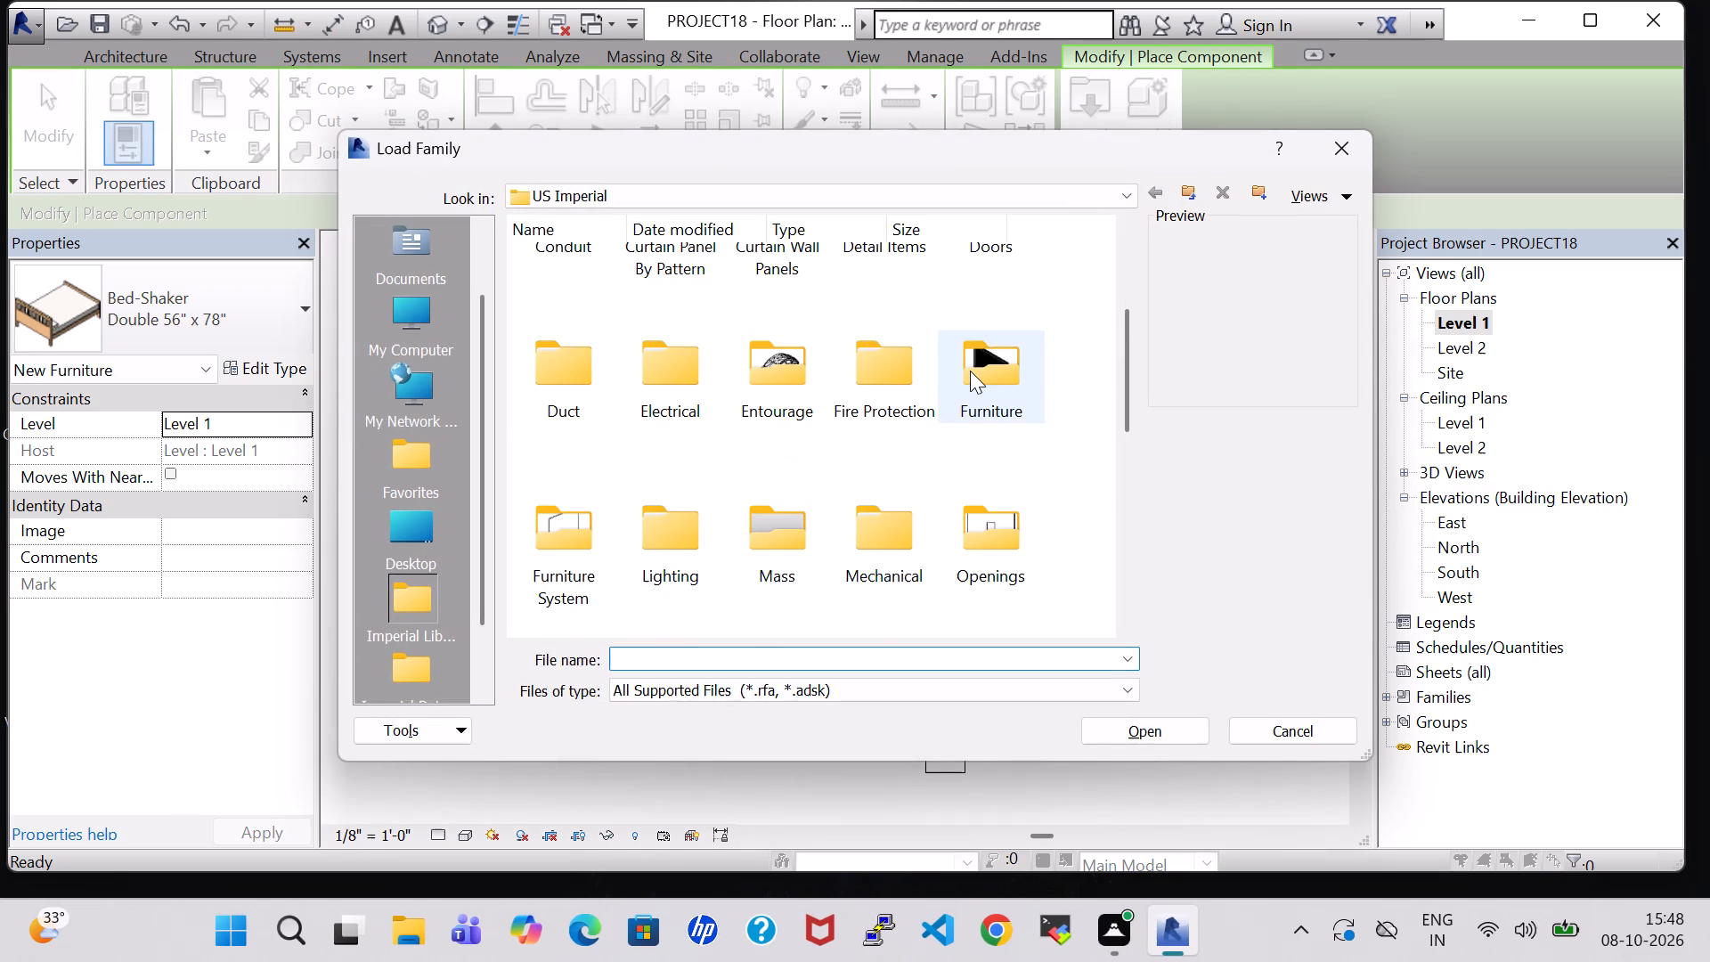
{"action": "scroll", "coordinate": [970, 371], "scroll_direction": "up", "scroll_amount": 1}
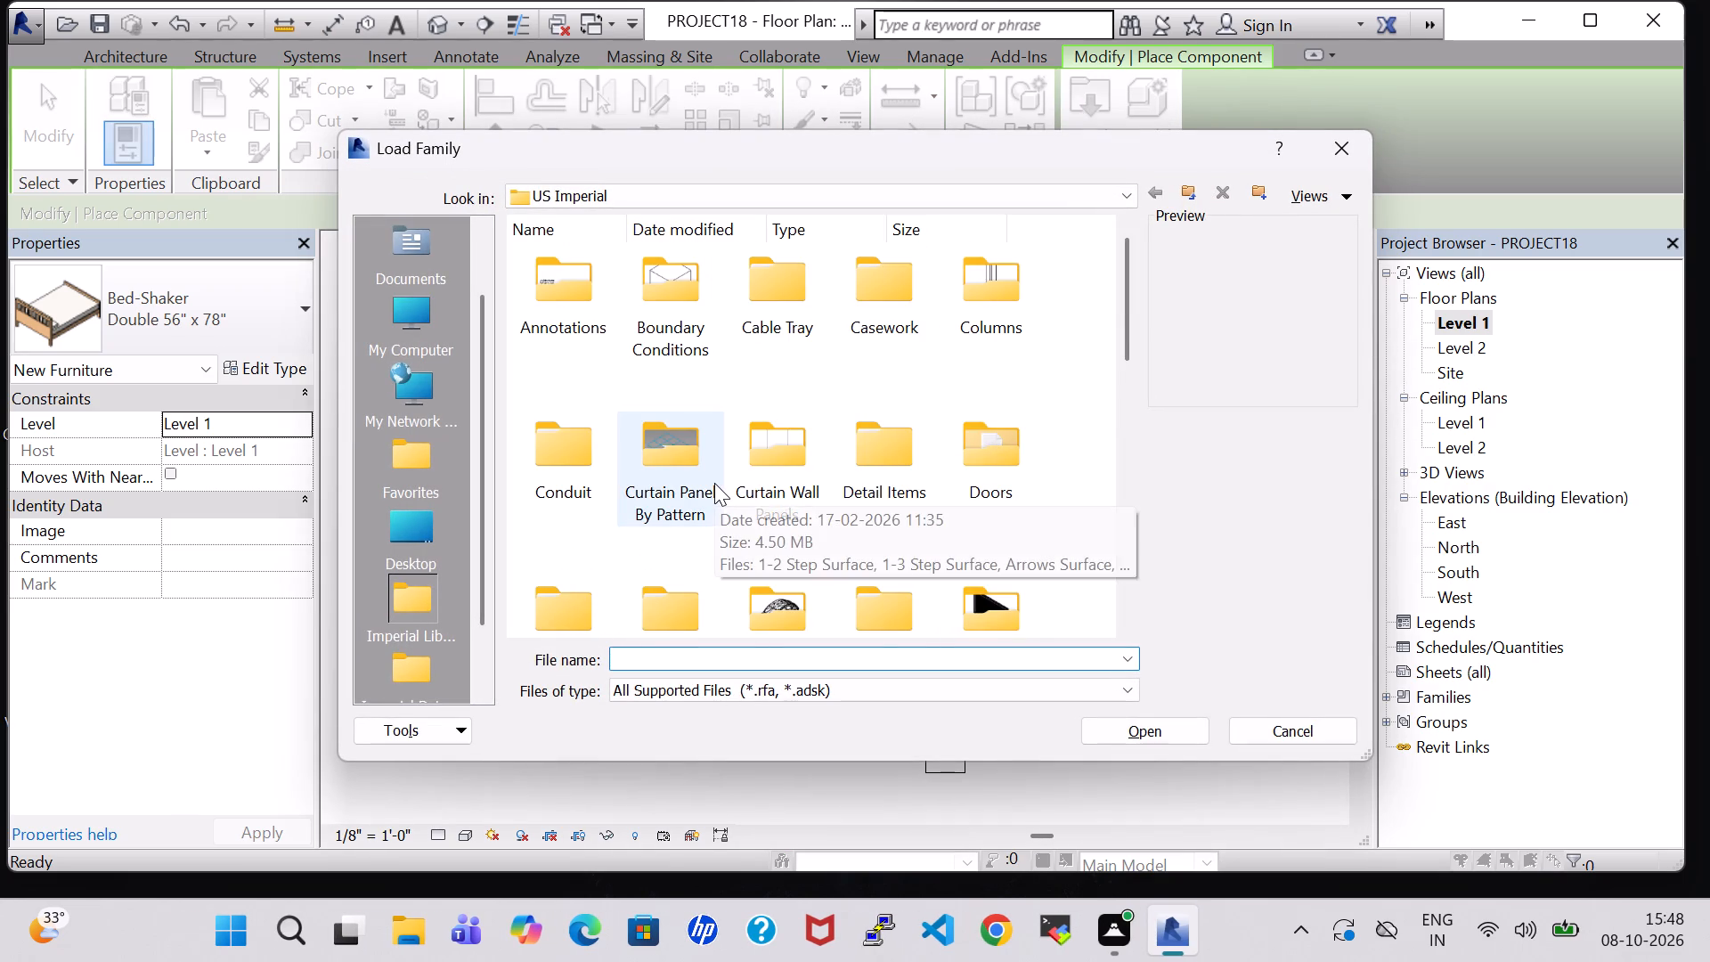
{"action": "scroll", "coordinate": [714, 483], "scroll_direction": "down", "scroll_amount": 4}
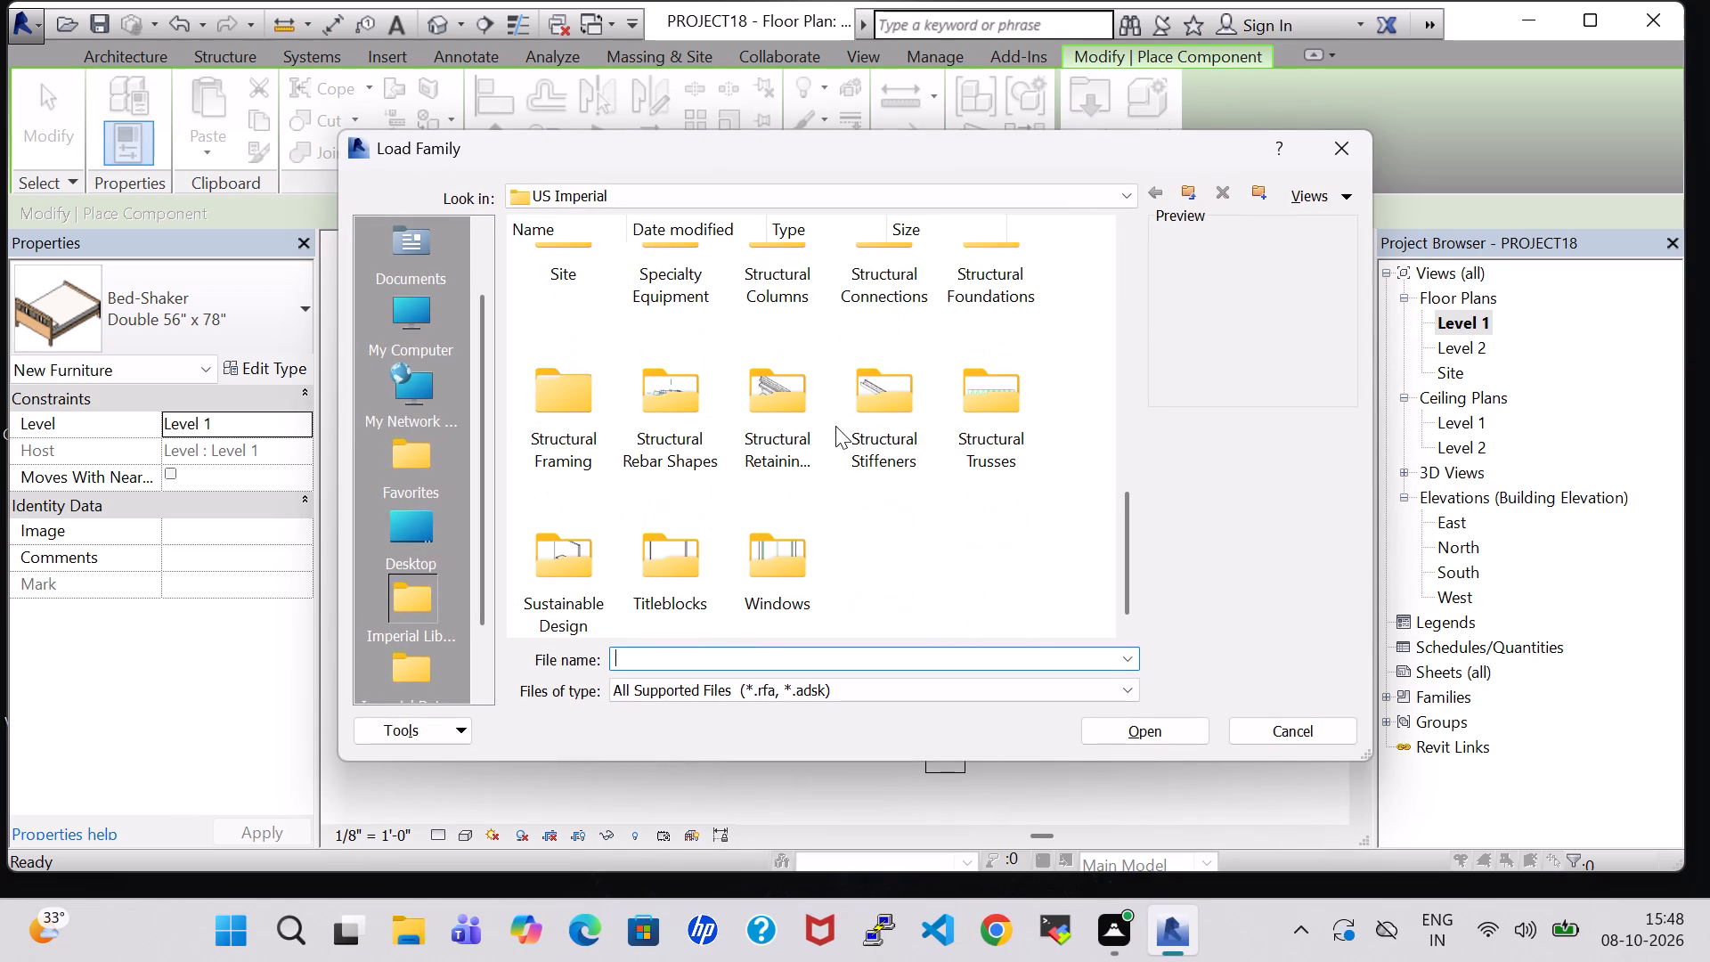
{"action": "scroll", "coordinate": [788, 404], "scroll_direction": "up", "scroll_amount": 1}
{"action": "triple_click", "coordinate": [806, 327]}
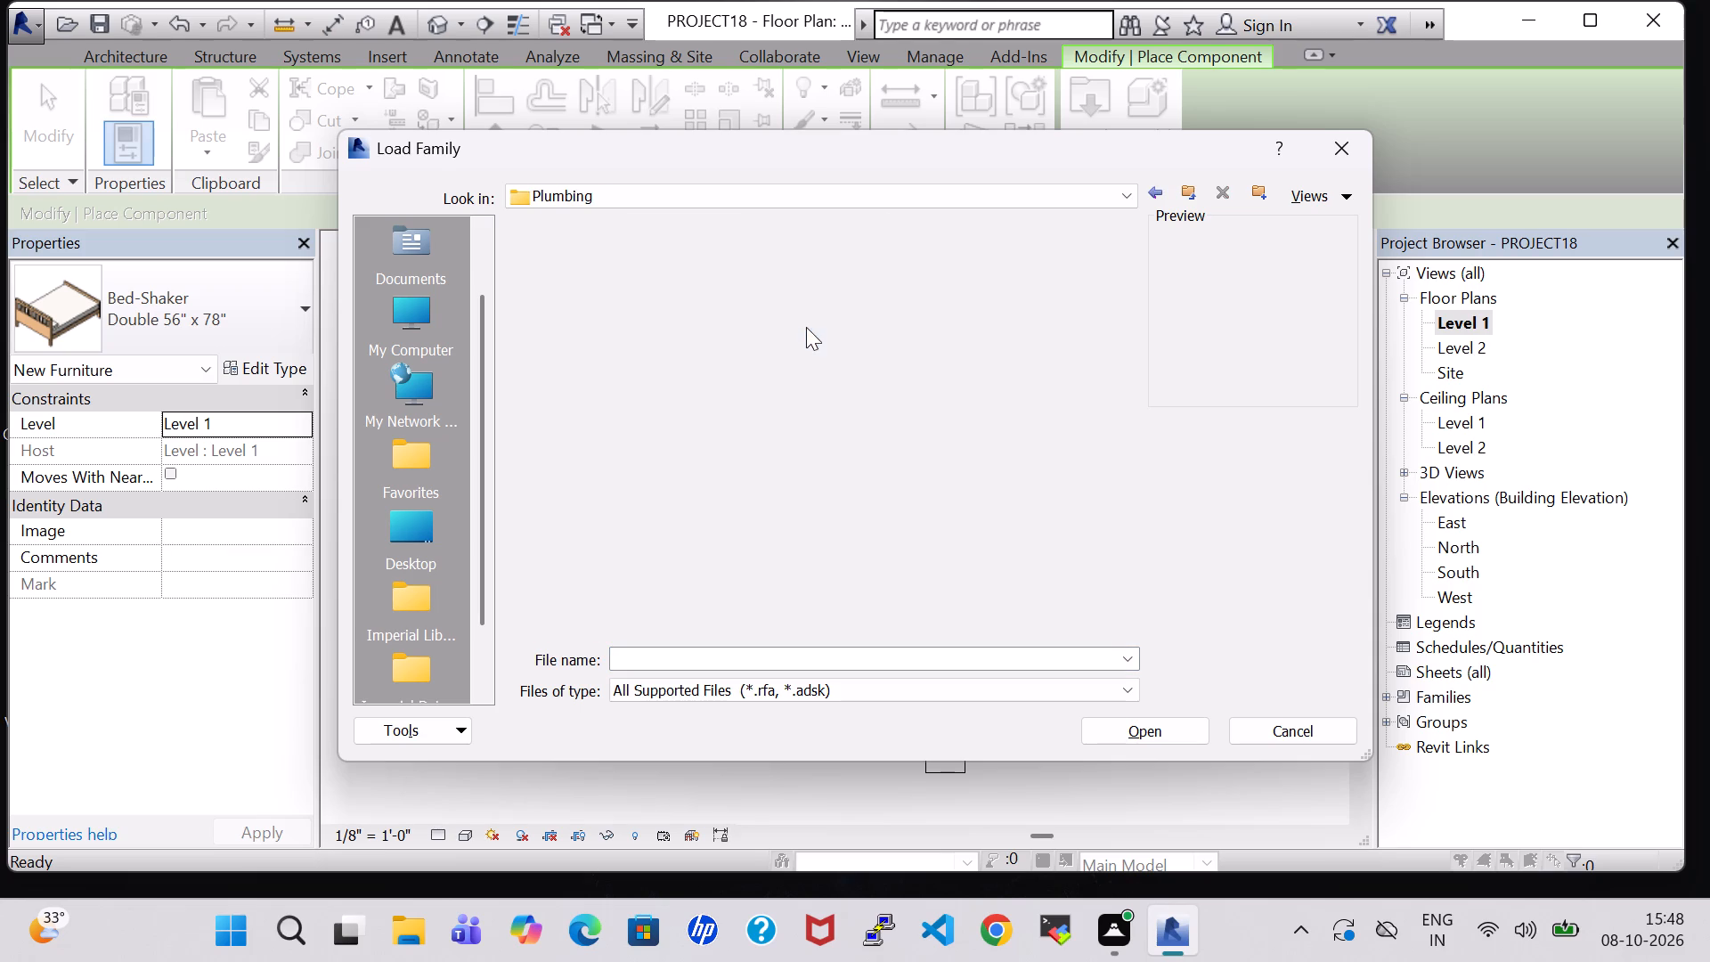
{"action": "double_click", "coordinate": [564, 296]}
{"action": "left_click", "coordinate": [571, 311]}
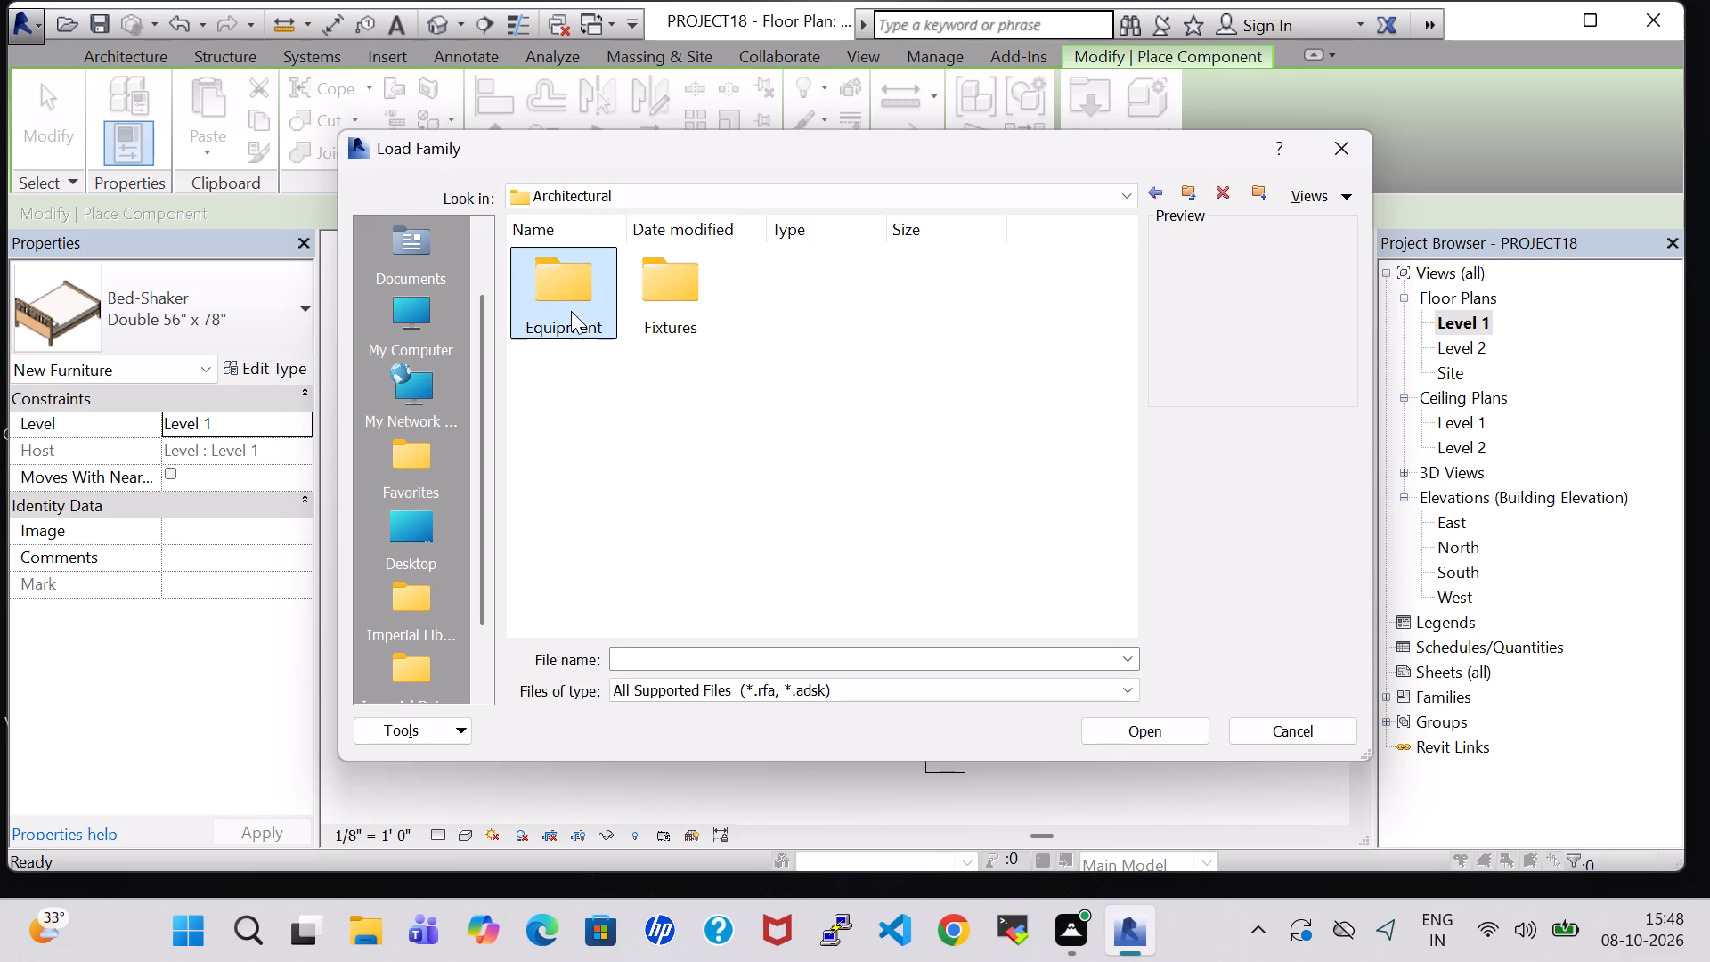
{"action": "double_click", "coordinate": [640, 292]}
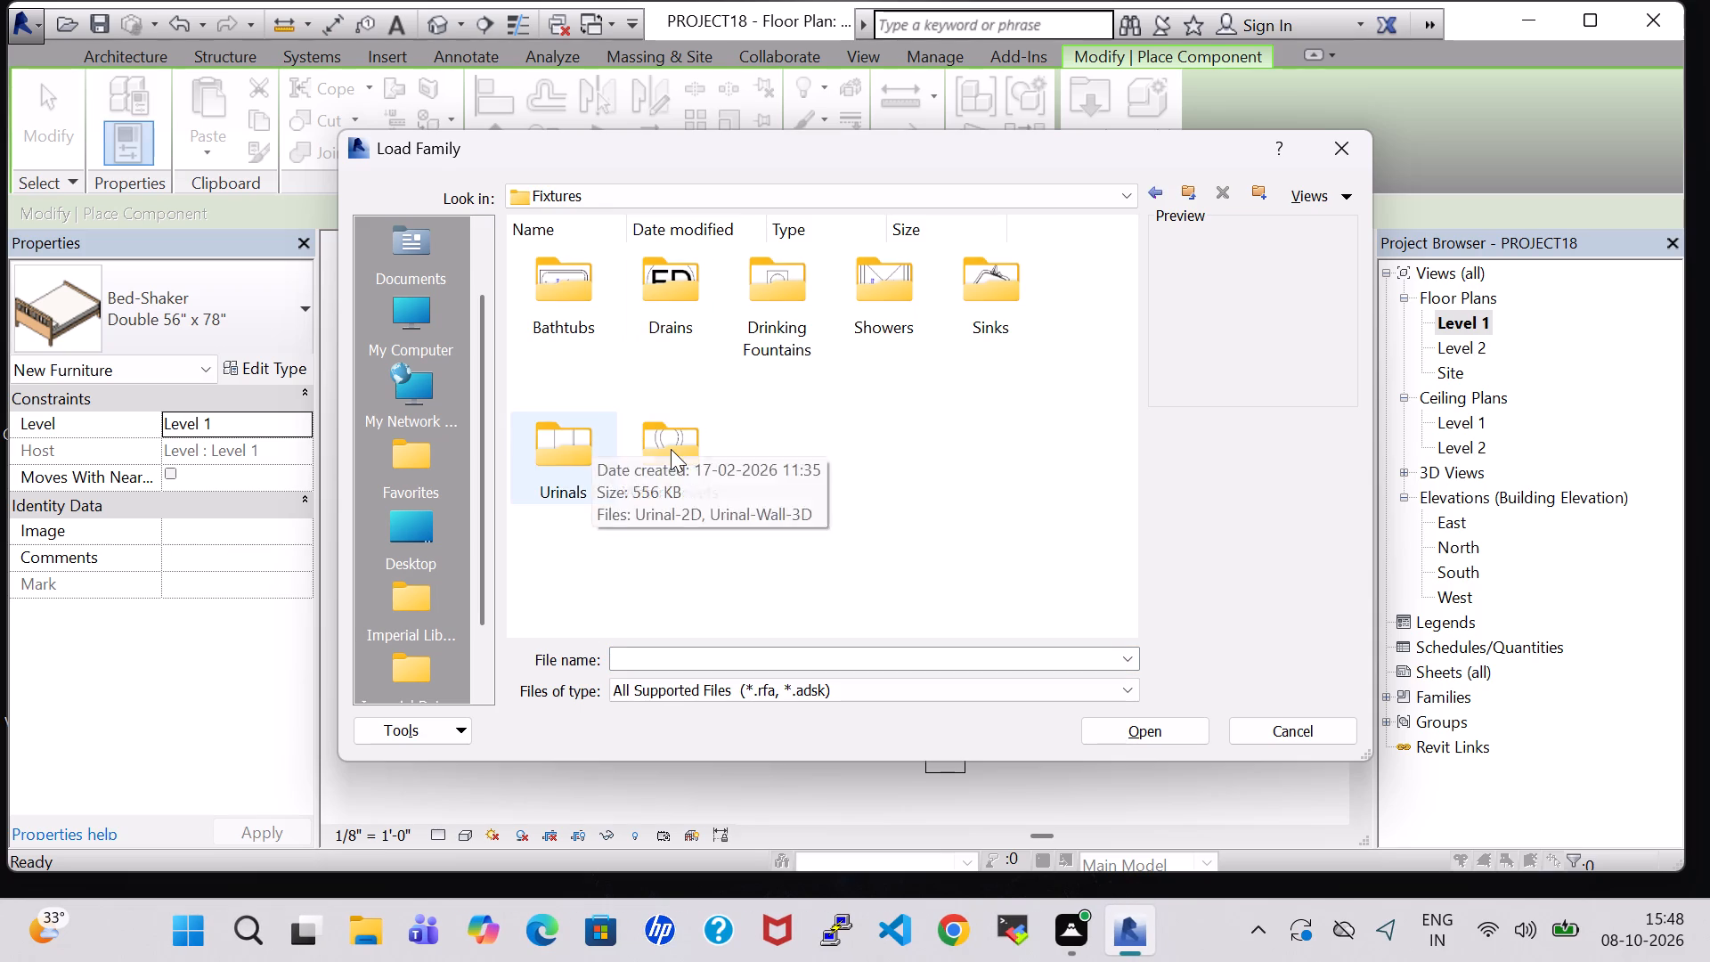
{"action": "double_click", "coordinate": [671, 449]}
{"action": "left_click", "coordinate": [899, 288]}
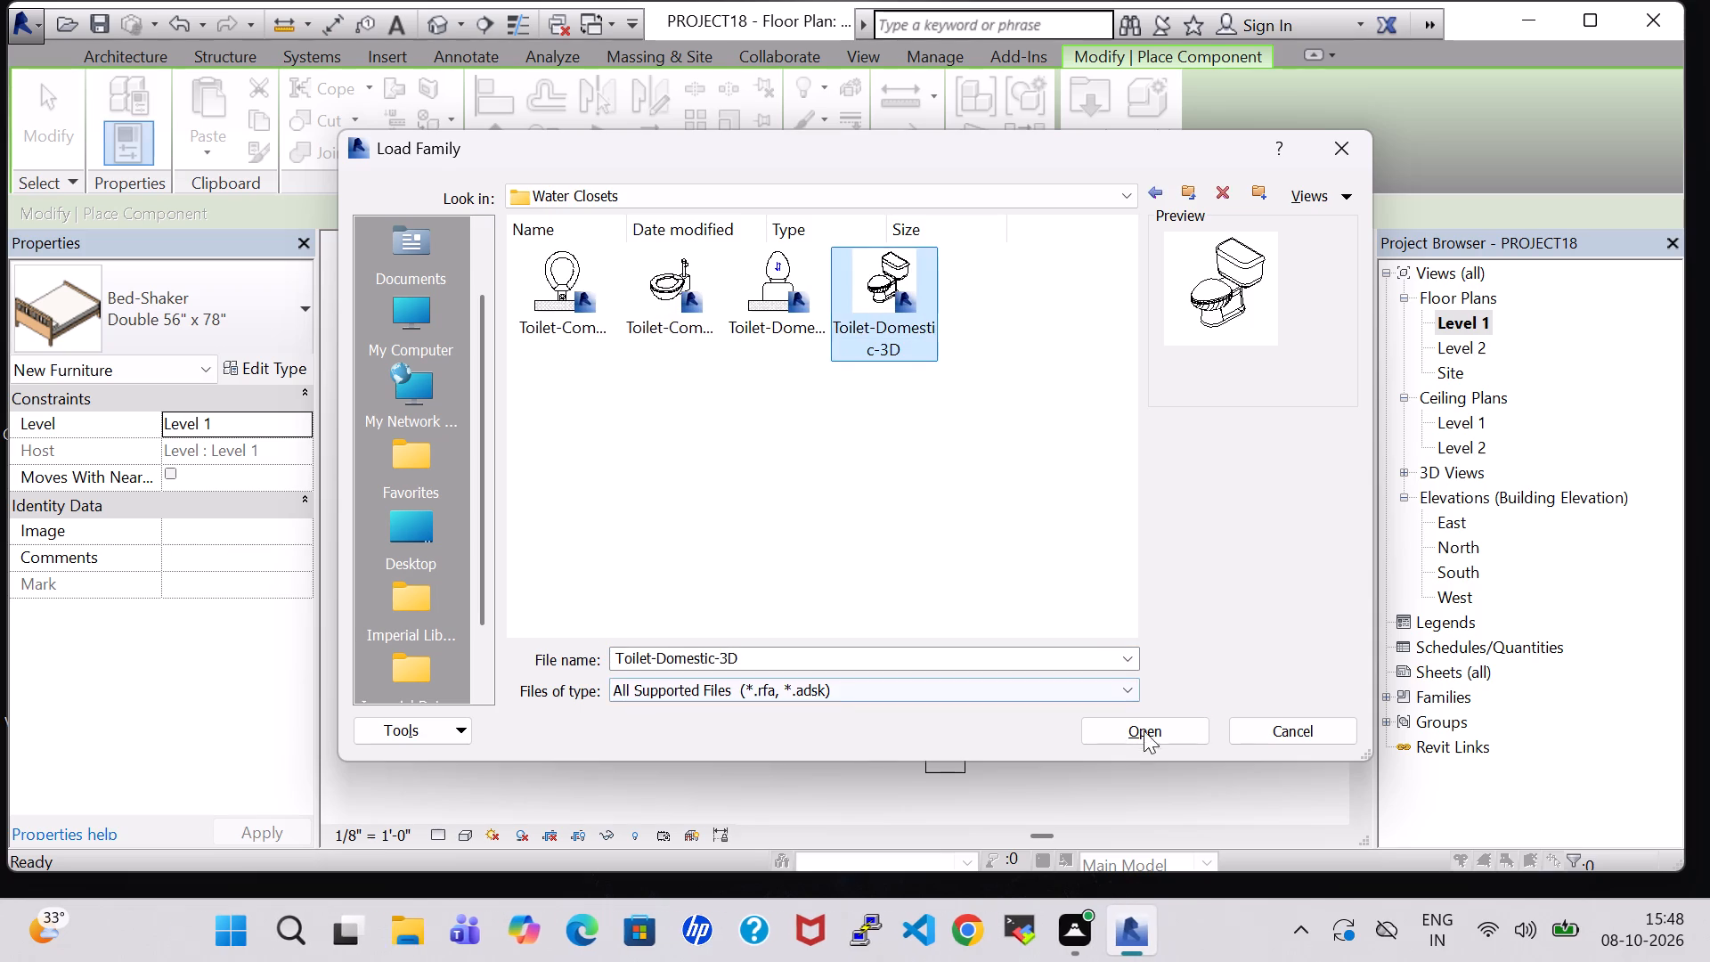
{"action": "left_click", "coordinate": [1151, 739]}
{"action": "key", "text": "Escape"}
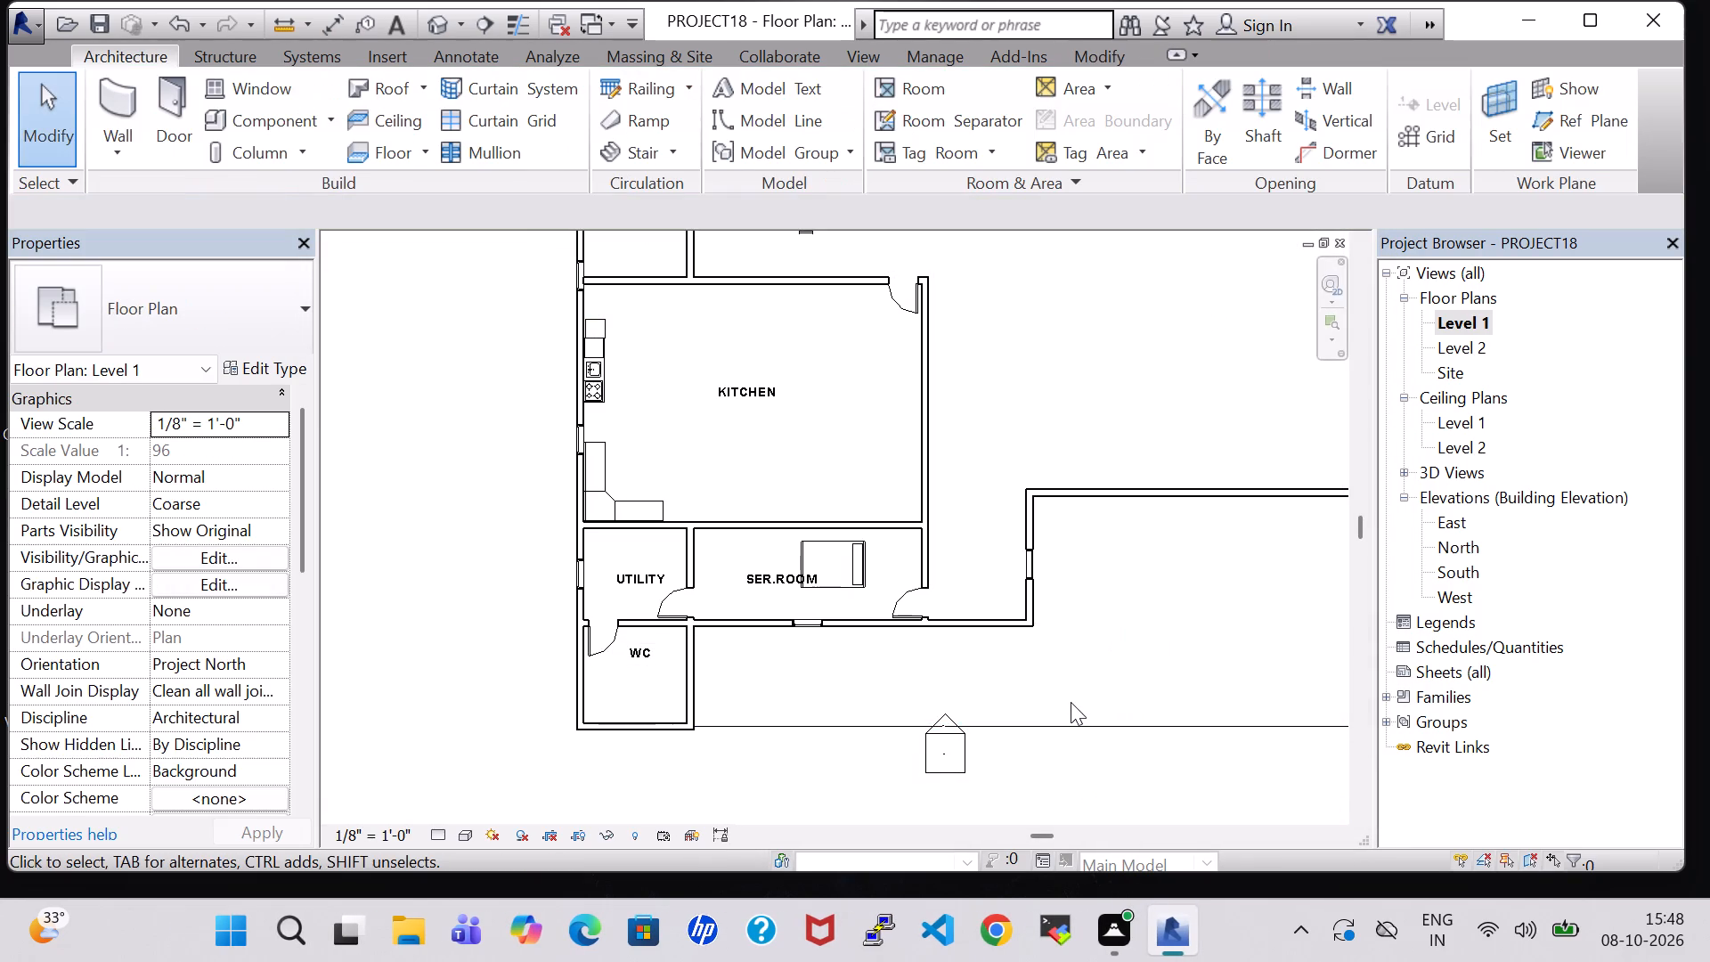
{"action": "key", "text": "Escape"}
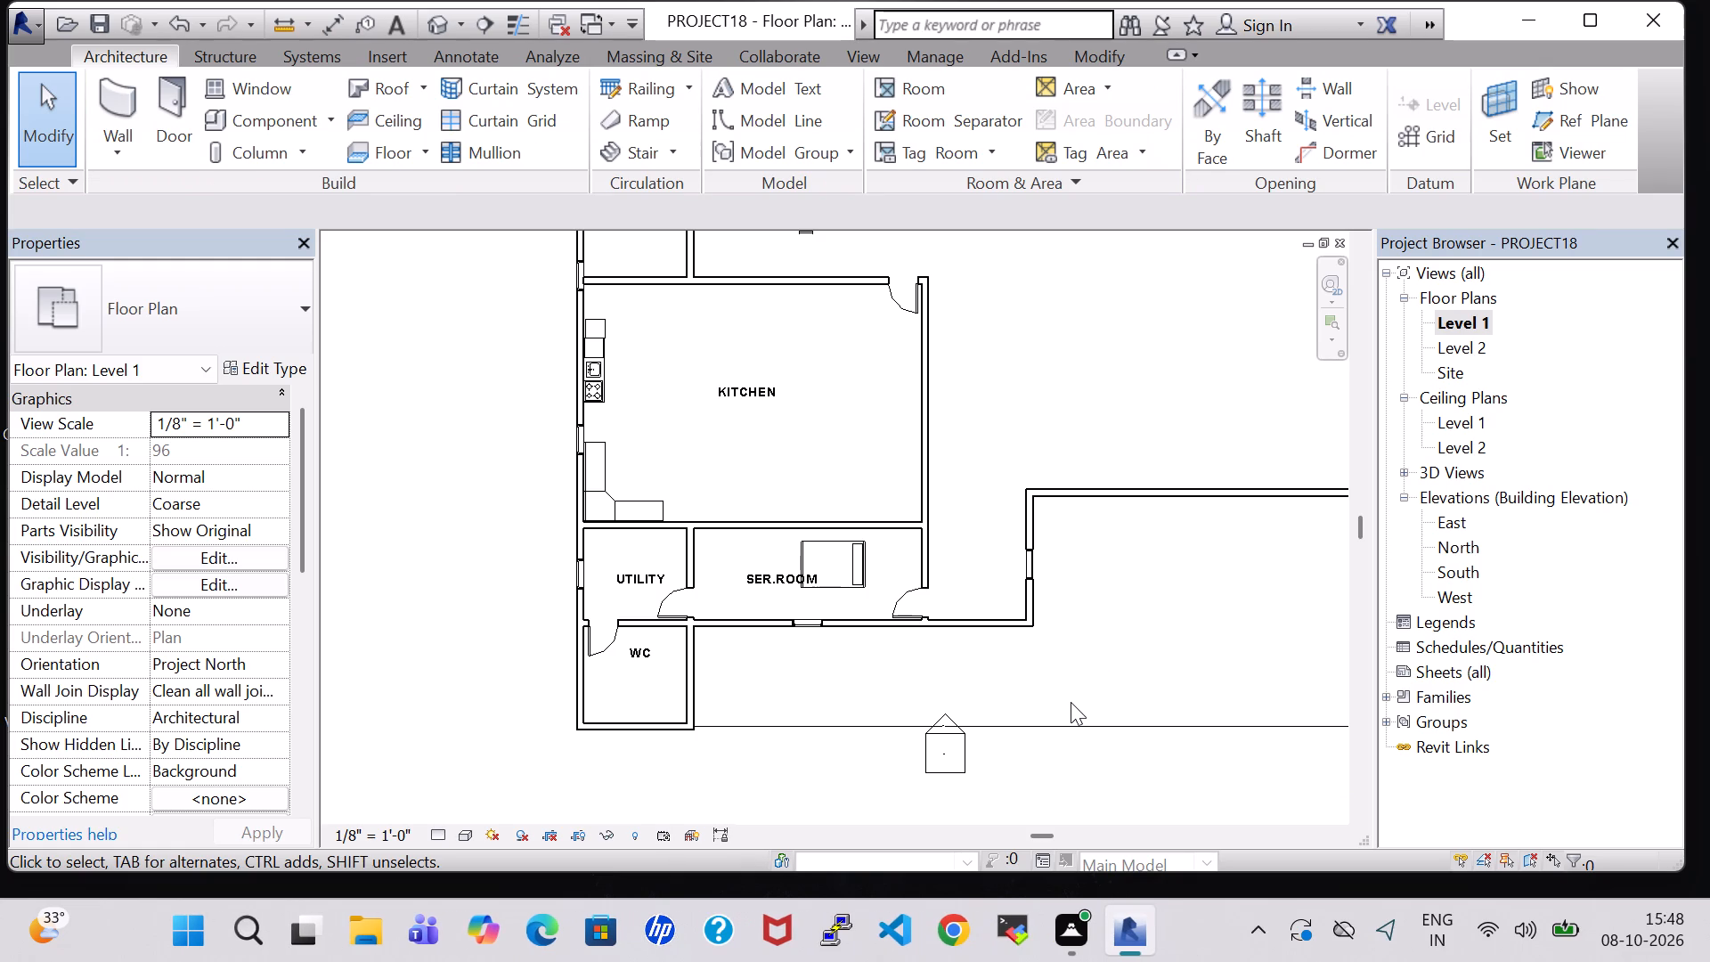
Place a Single-Flush 36" x 84" door in the south wall of the space east of SER.ROOM, about 3'-9" from its east wall.
{"action": "left_click", "coordinate": [163, 114]}
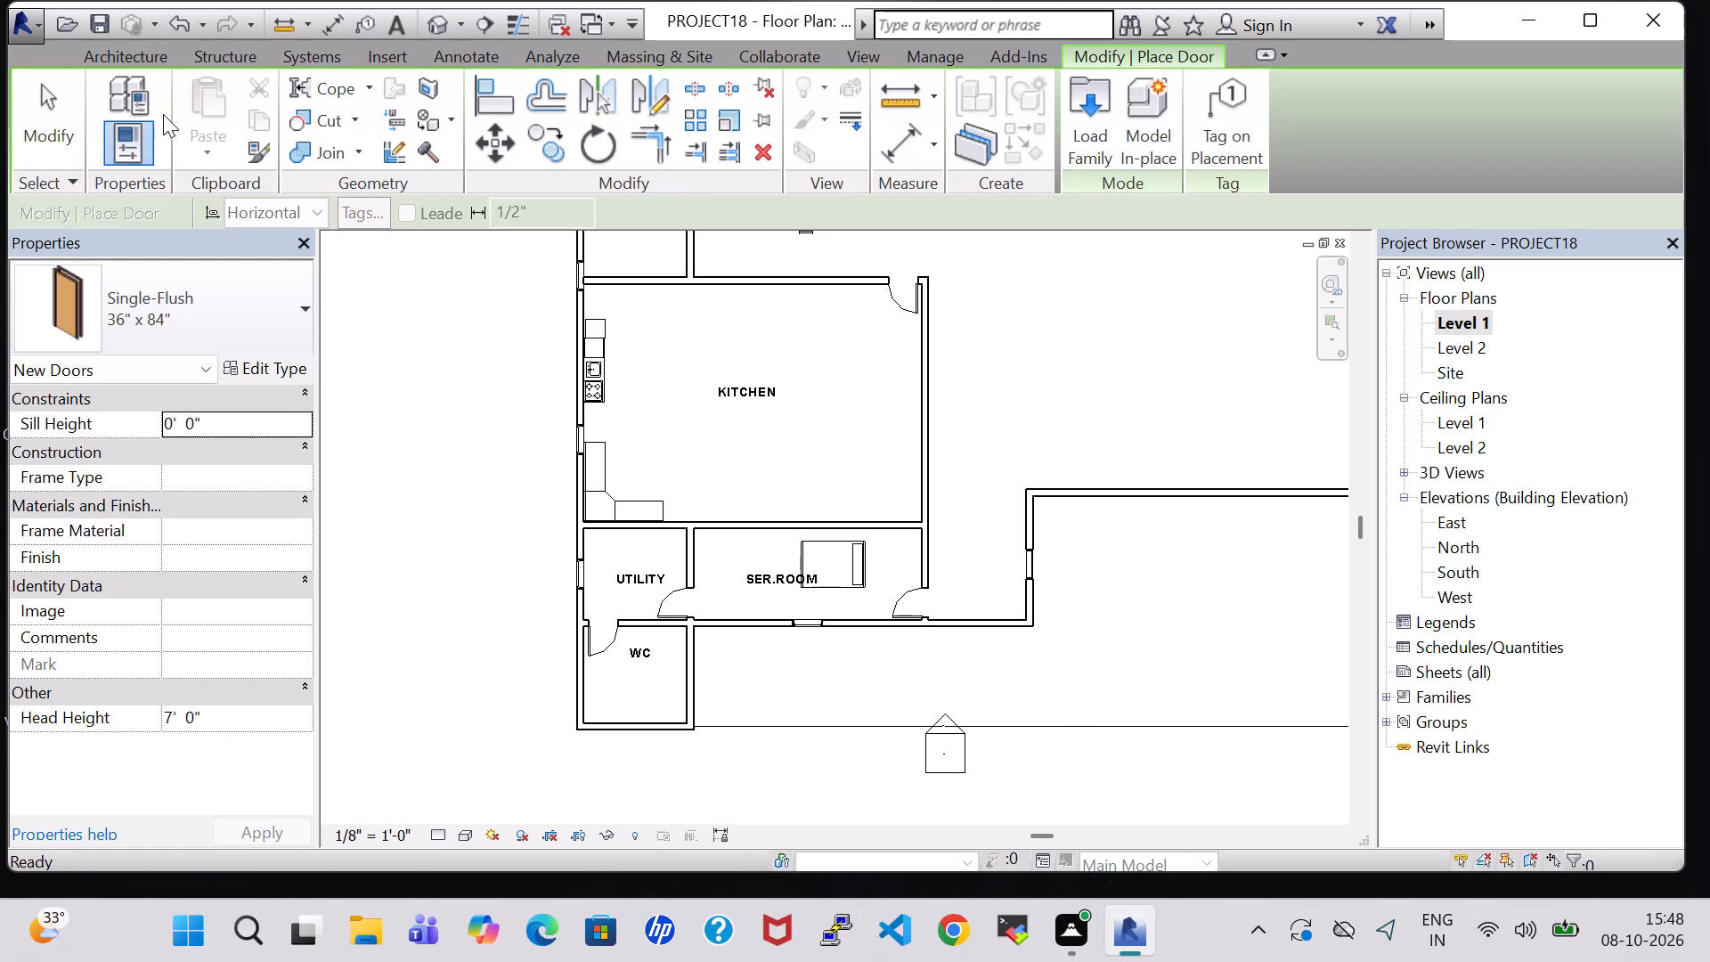
{"action": "left_click", "coordinate": [993, 614]}
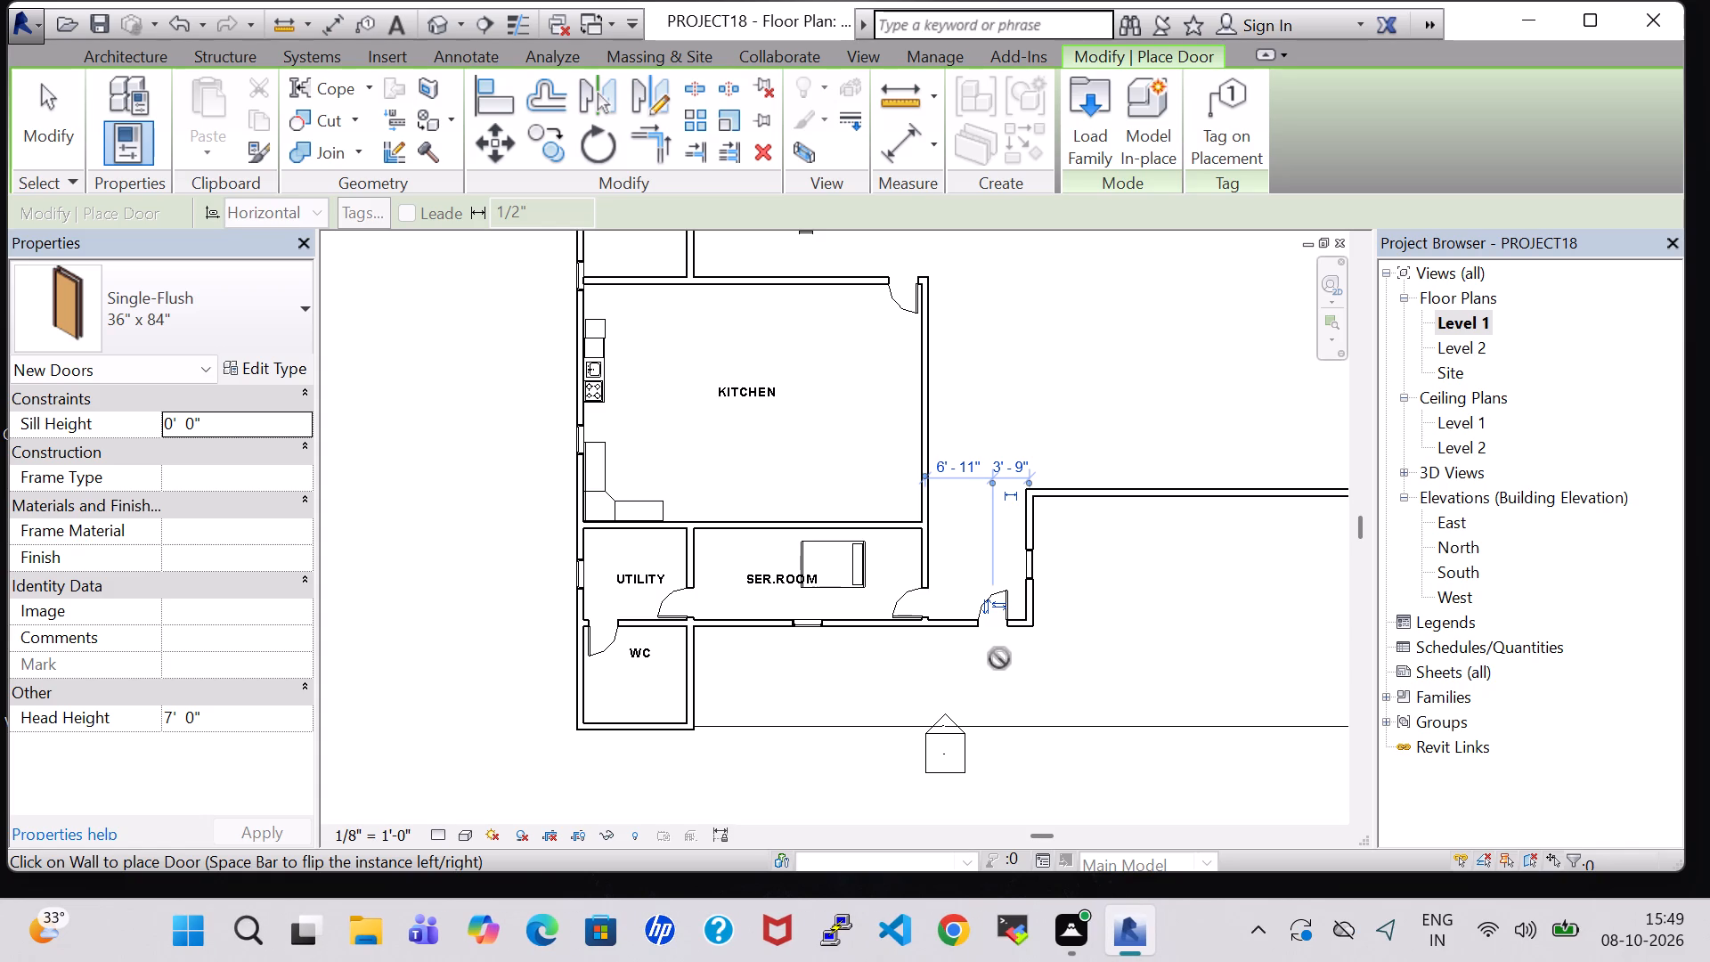
{"action": "key", "text": "Escape"}
{"action": "key", "text": "Escape"}
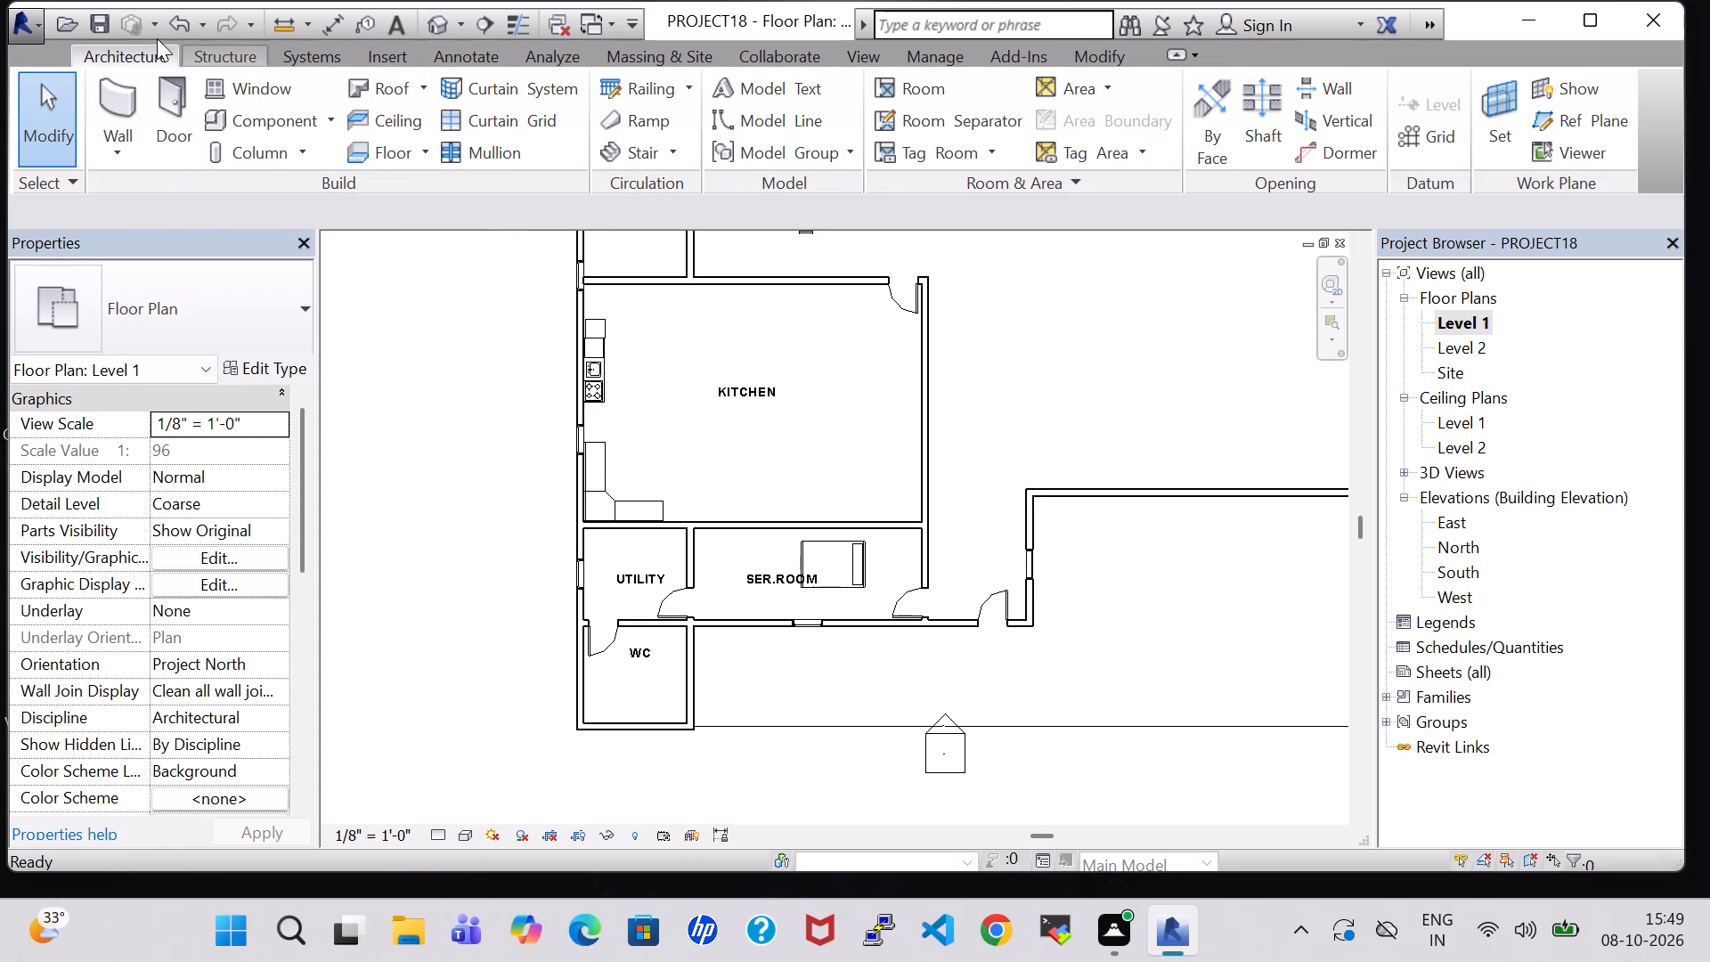
Draw a Generic - 8" wall in line with the kitchen's south wall, closing the north side of the space east of SER.ROOM.
{"action": "left_click", "coordinate": [106, 99]}
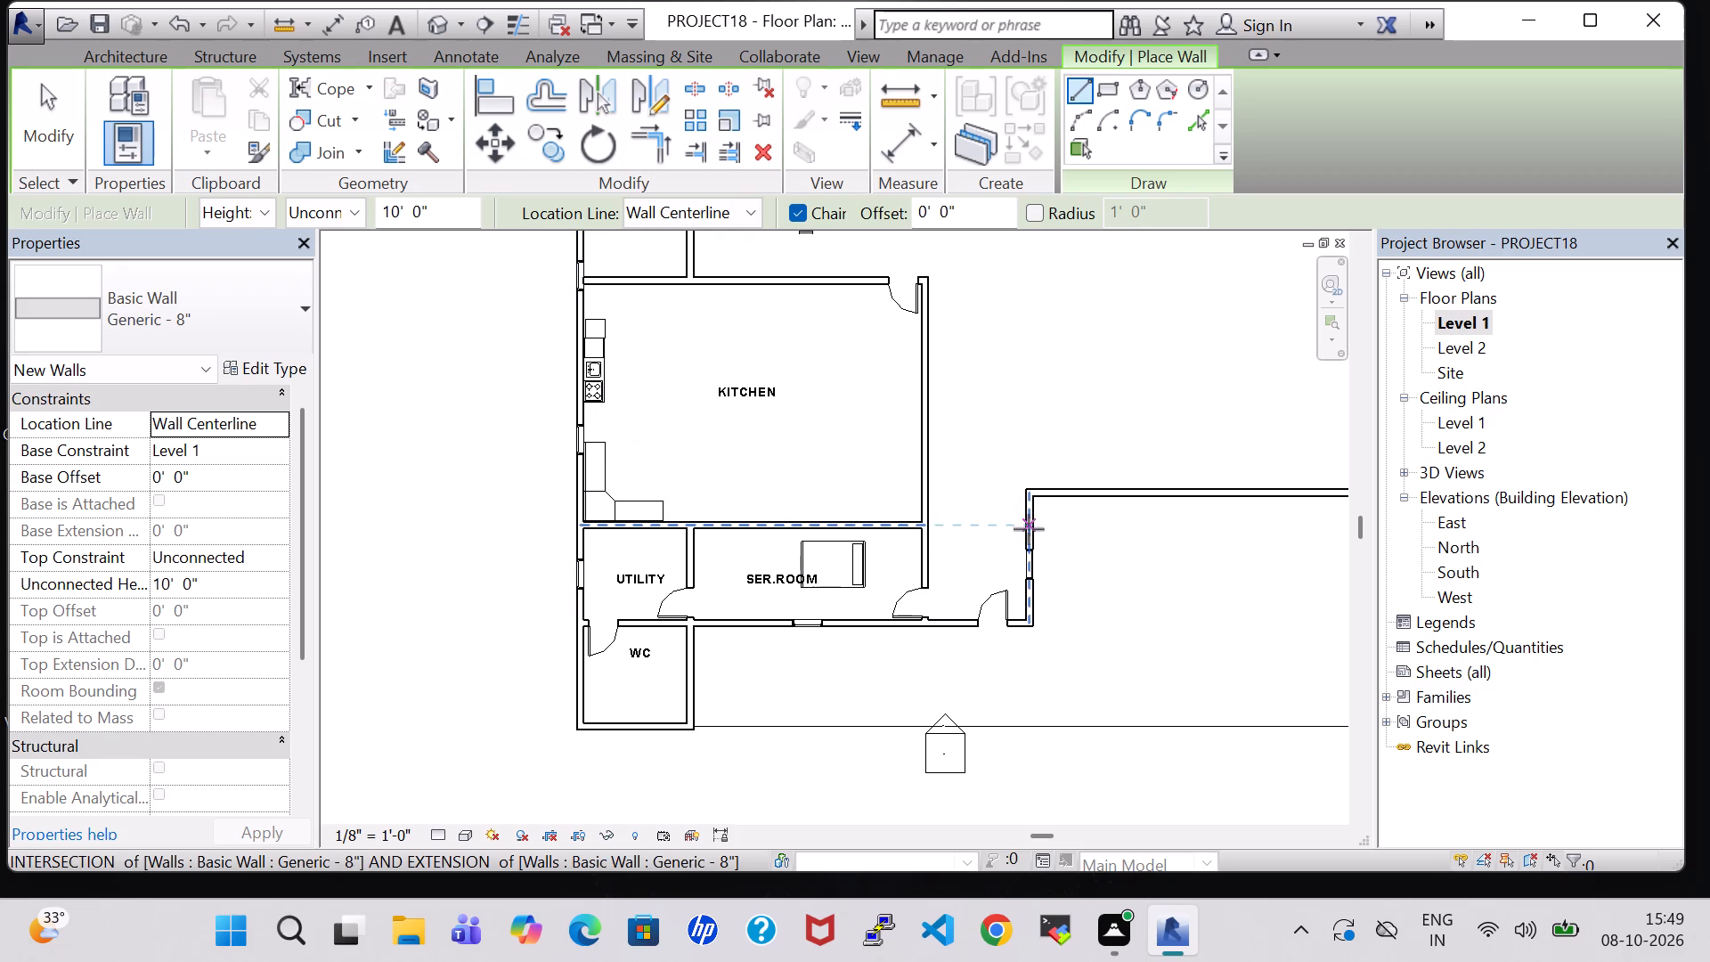
{"action": "left_click", "coordinate": [1024, 524]}
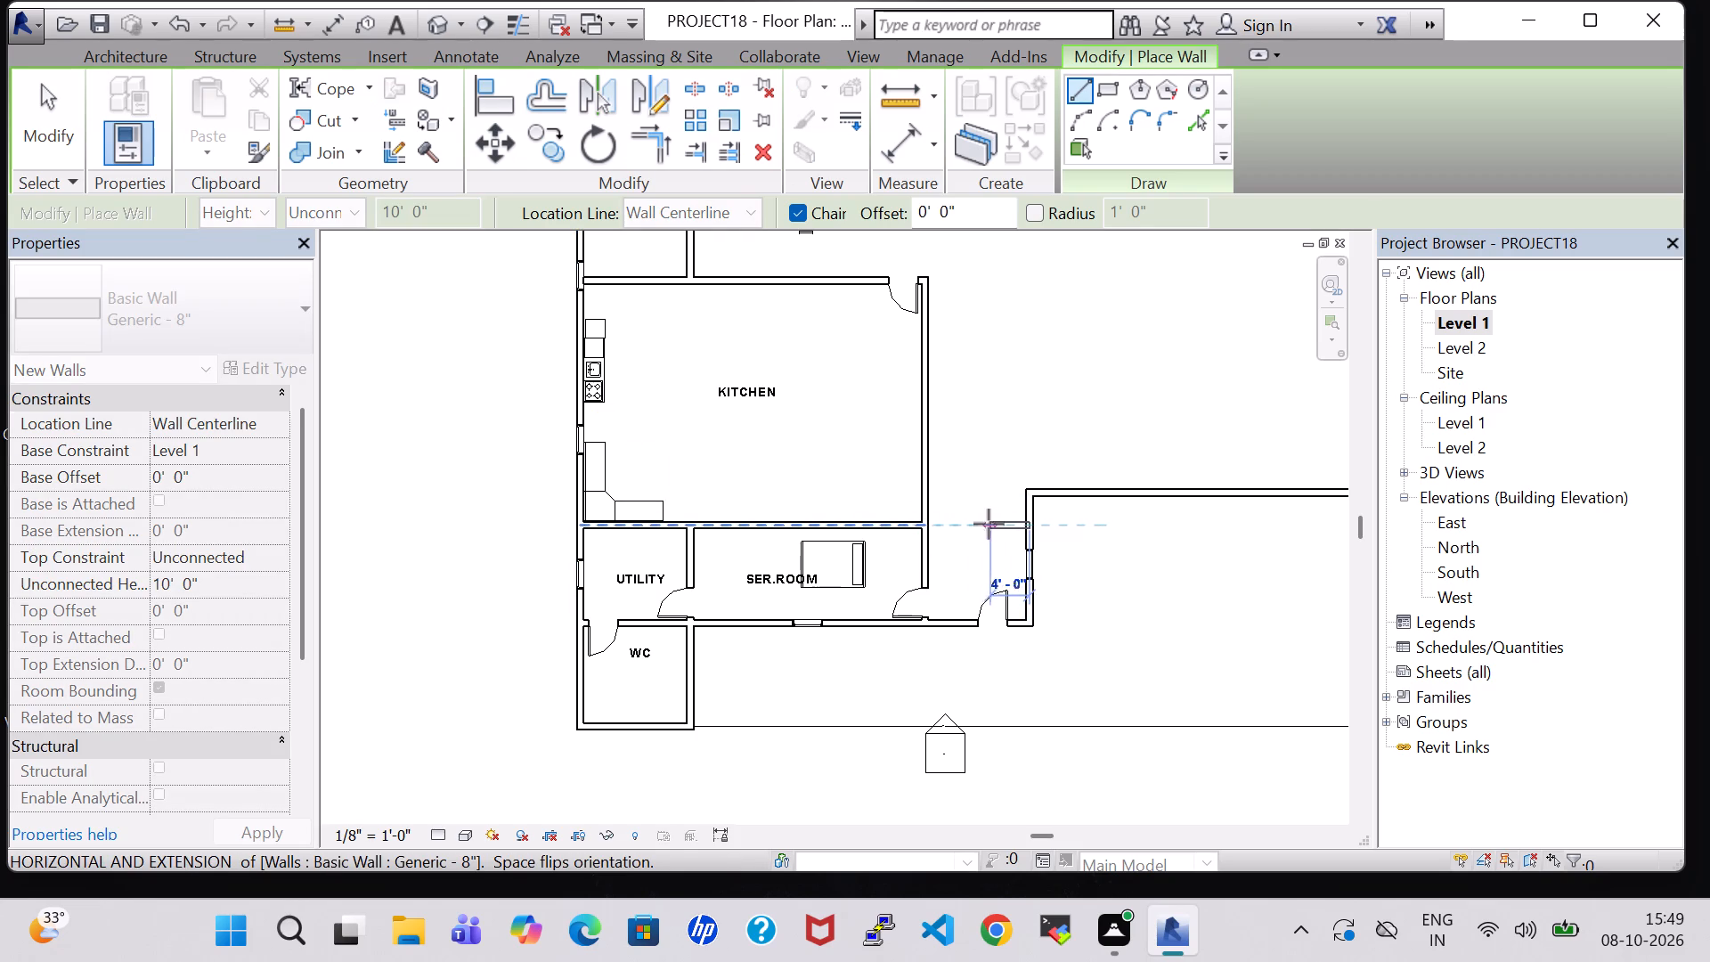
{"action": "left_click", "coordinate": [928, 525]}
{"action": "key", "text": "Escape"}
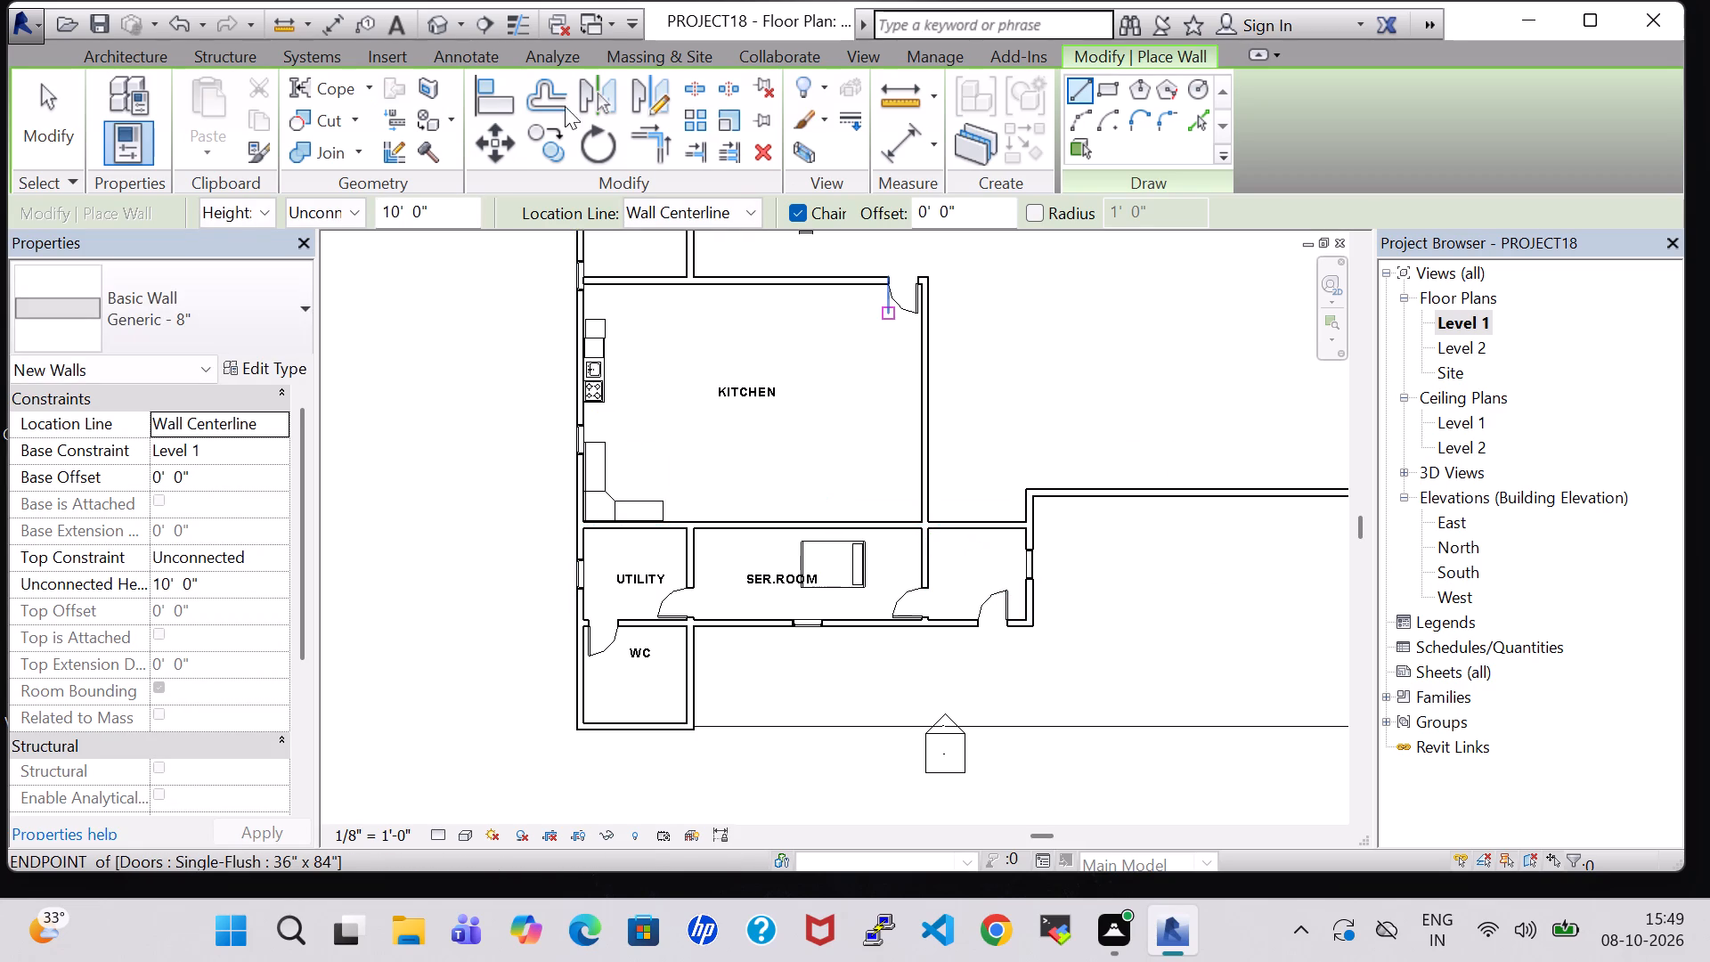
Place a Single-Flush 36" x 84" door at the middle of the new wall, about 5'-4" from each side wall.
{"action": "left_click", "coordinate": [126, 56]}
{"action": "left_click", "coordinate": [192, 113]}
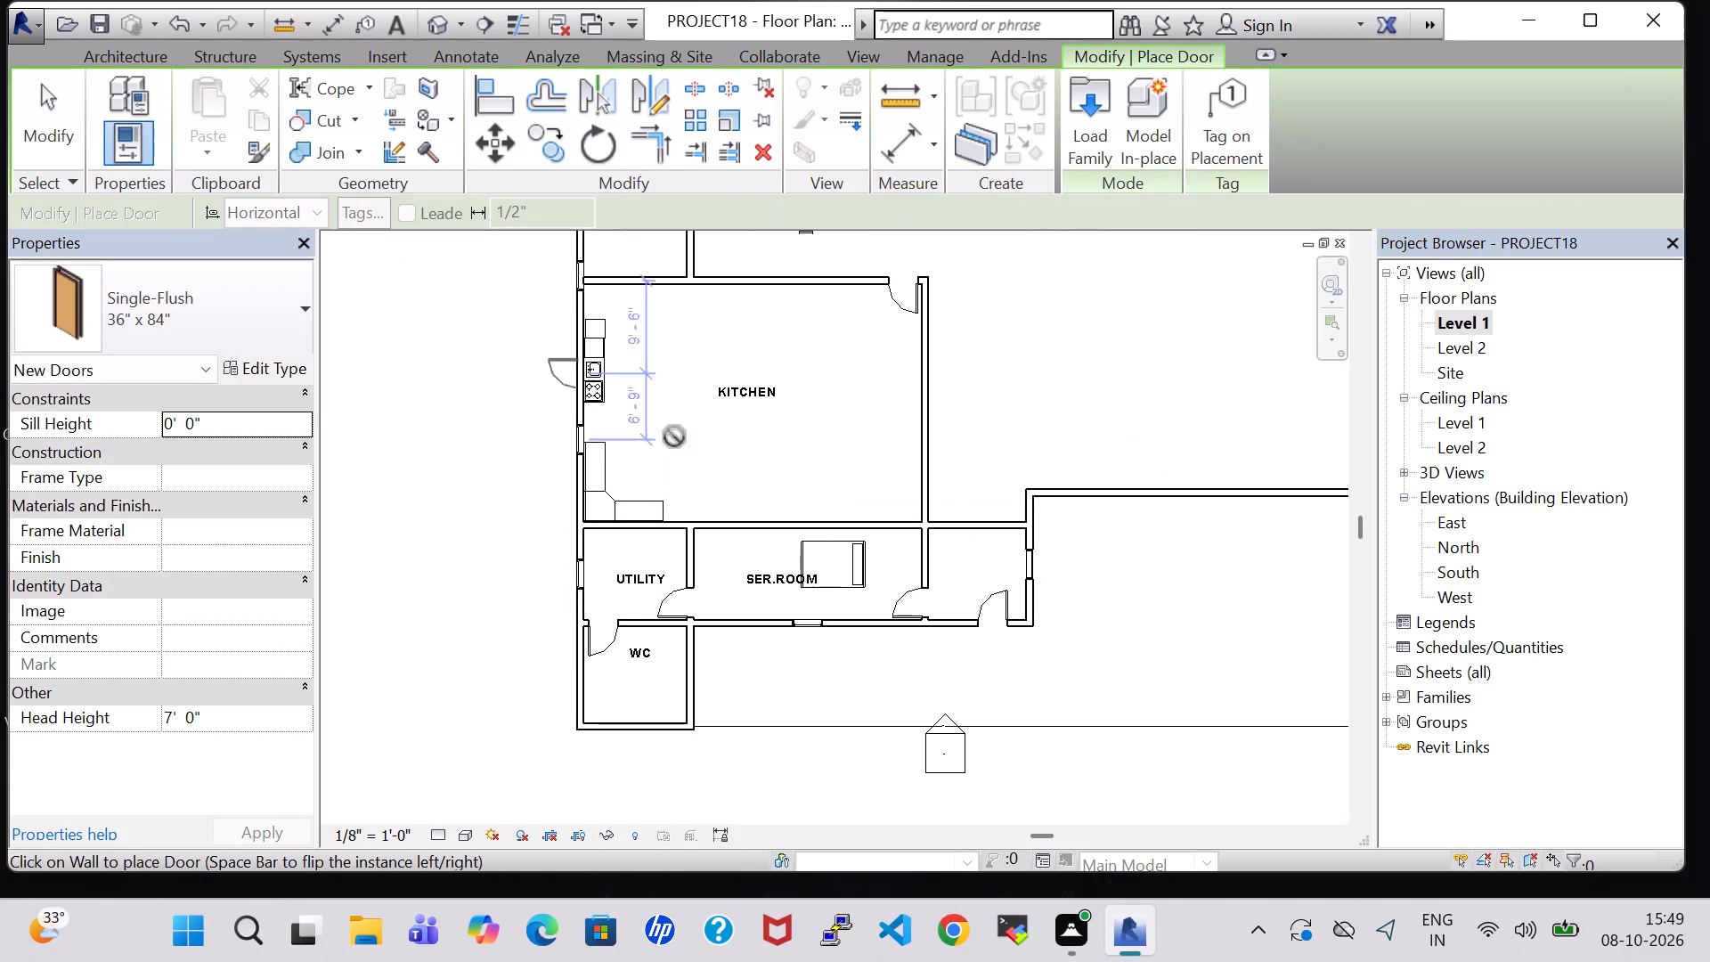
{"action": "left_click", "coordinate": [979, 525]}
{"action": "key", "text": "Escape"}
{"action": "key", "text": "Escape"}
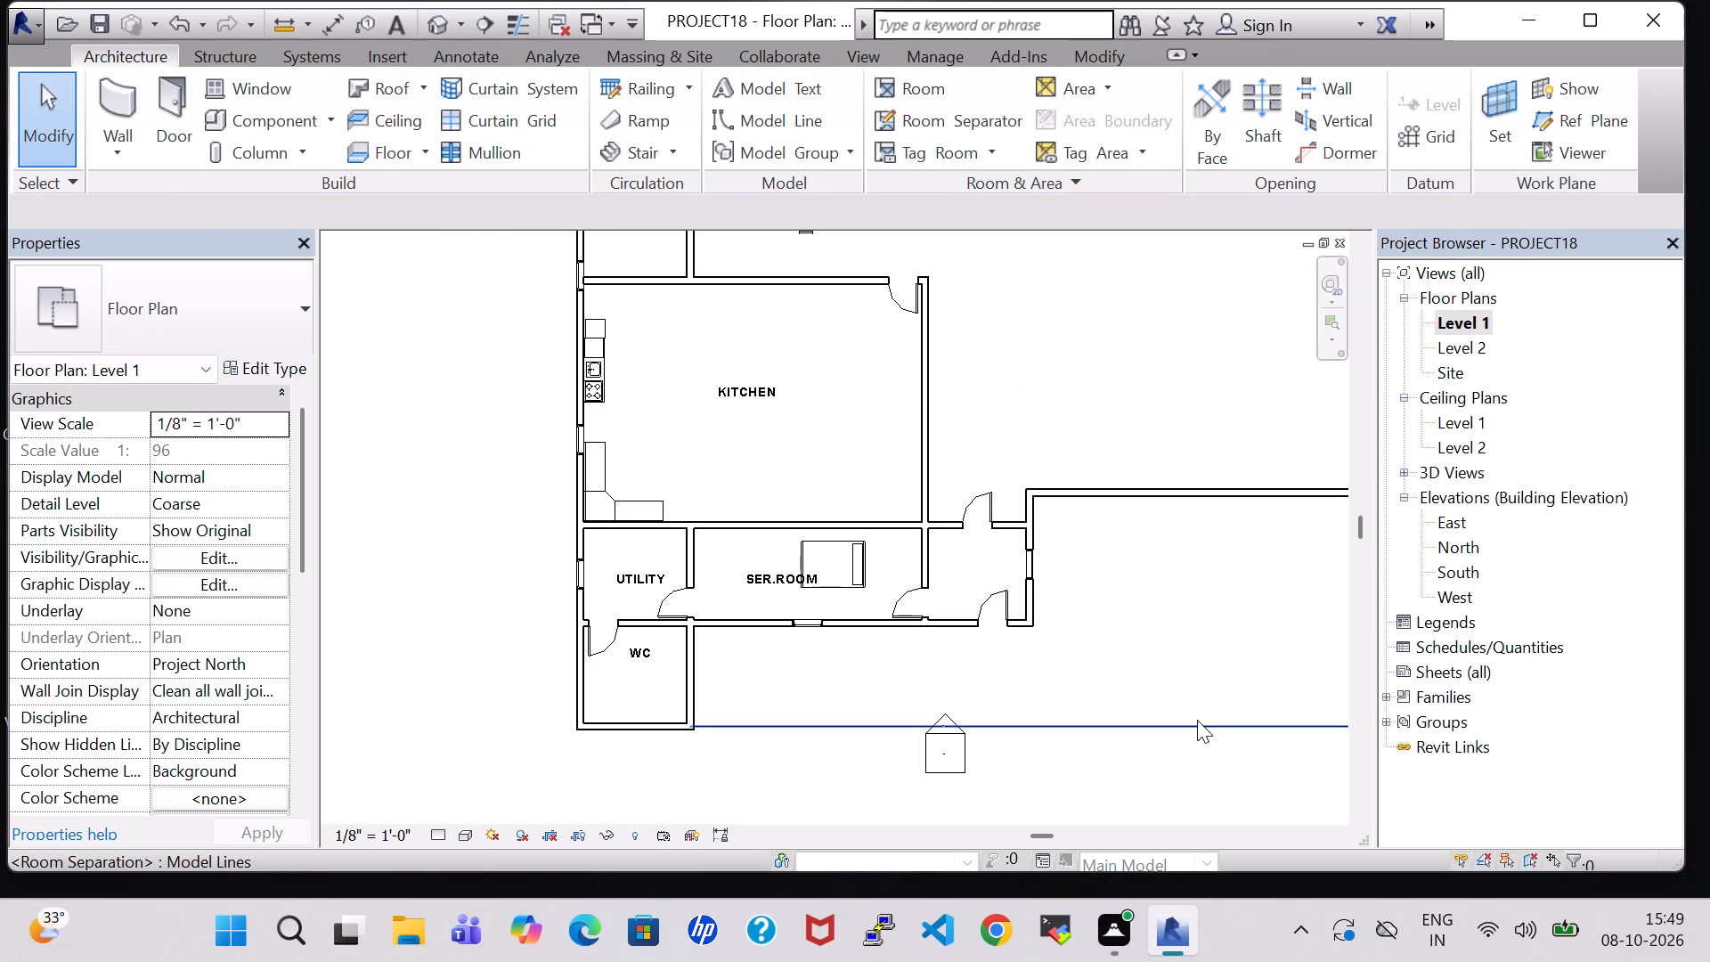
Flip the new door's hinge side and shift it east to about 4'-2" from the east wall.
{"action": "left_click", "coordinate": [989, 521]}
{"action": "key", "text": "space"}
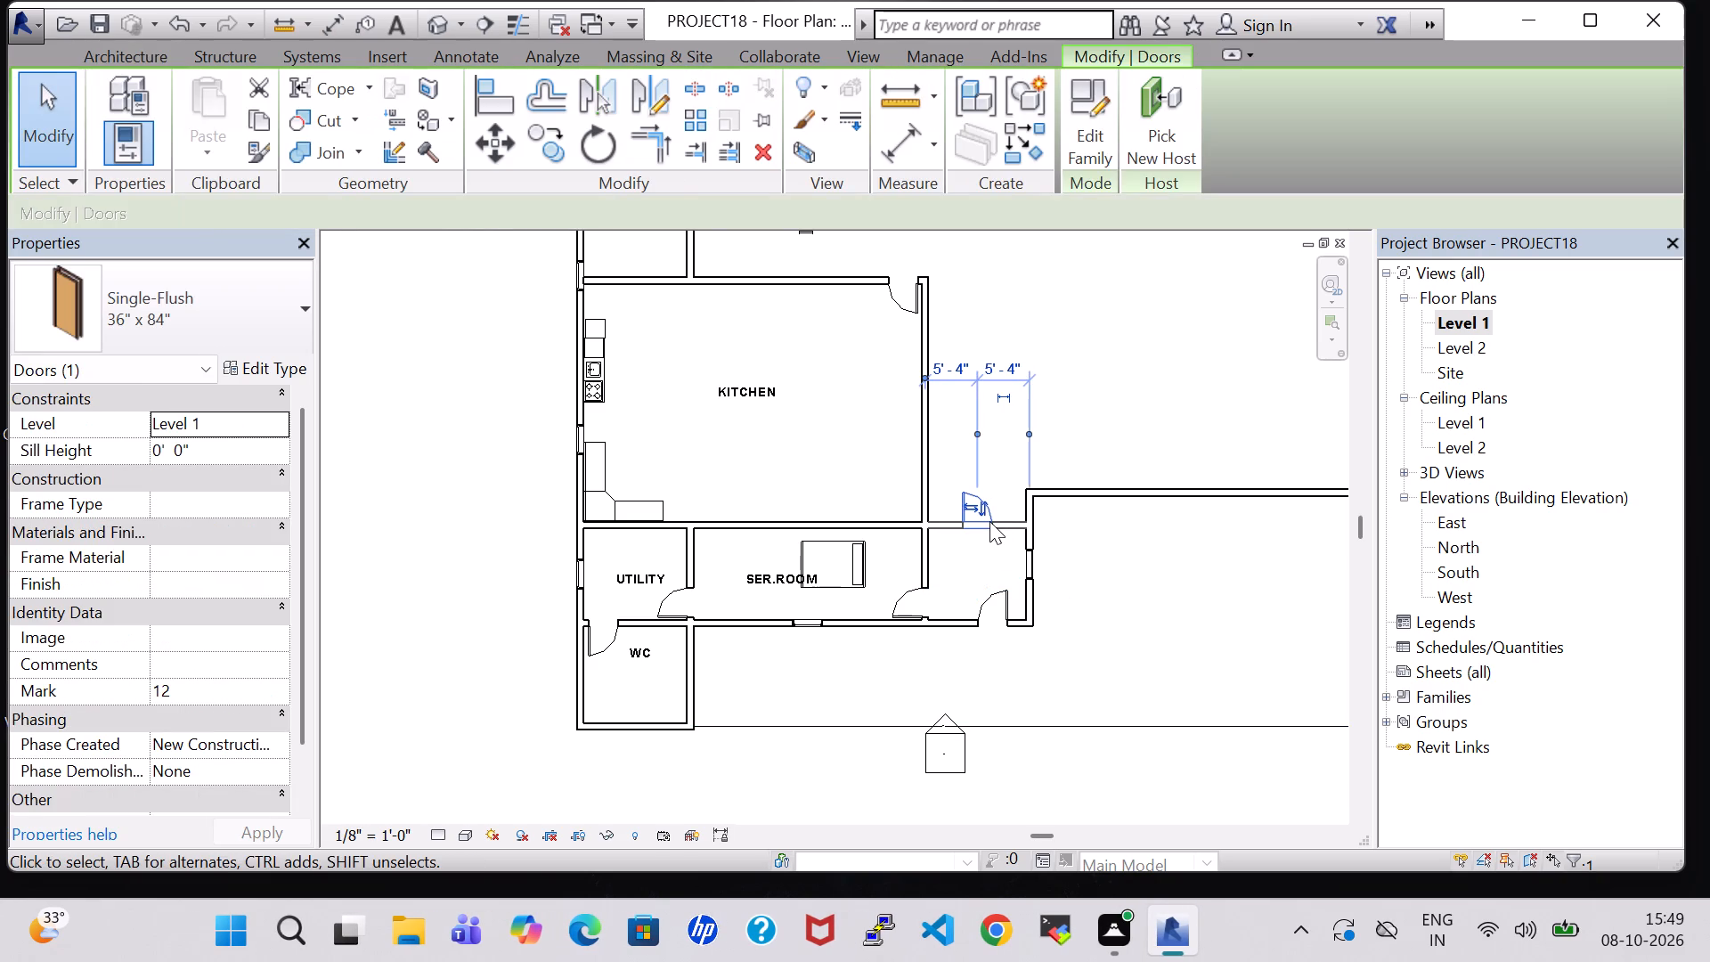
{"action": "key", "text": "Left"}
{"action": "key", "text": "Left"}
{"action": "key", "text": "Left"}
{"action": "key", "text": "Left"}
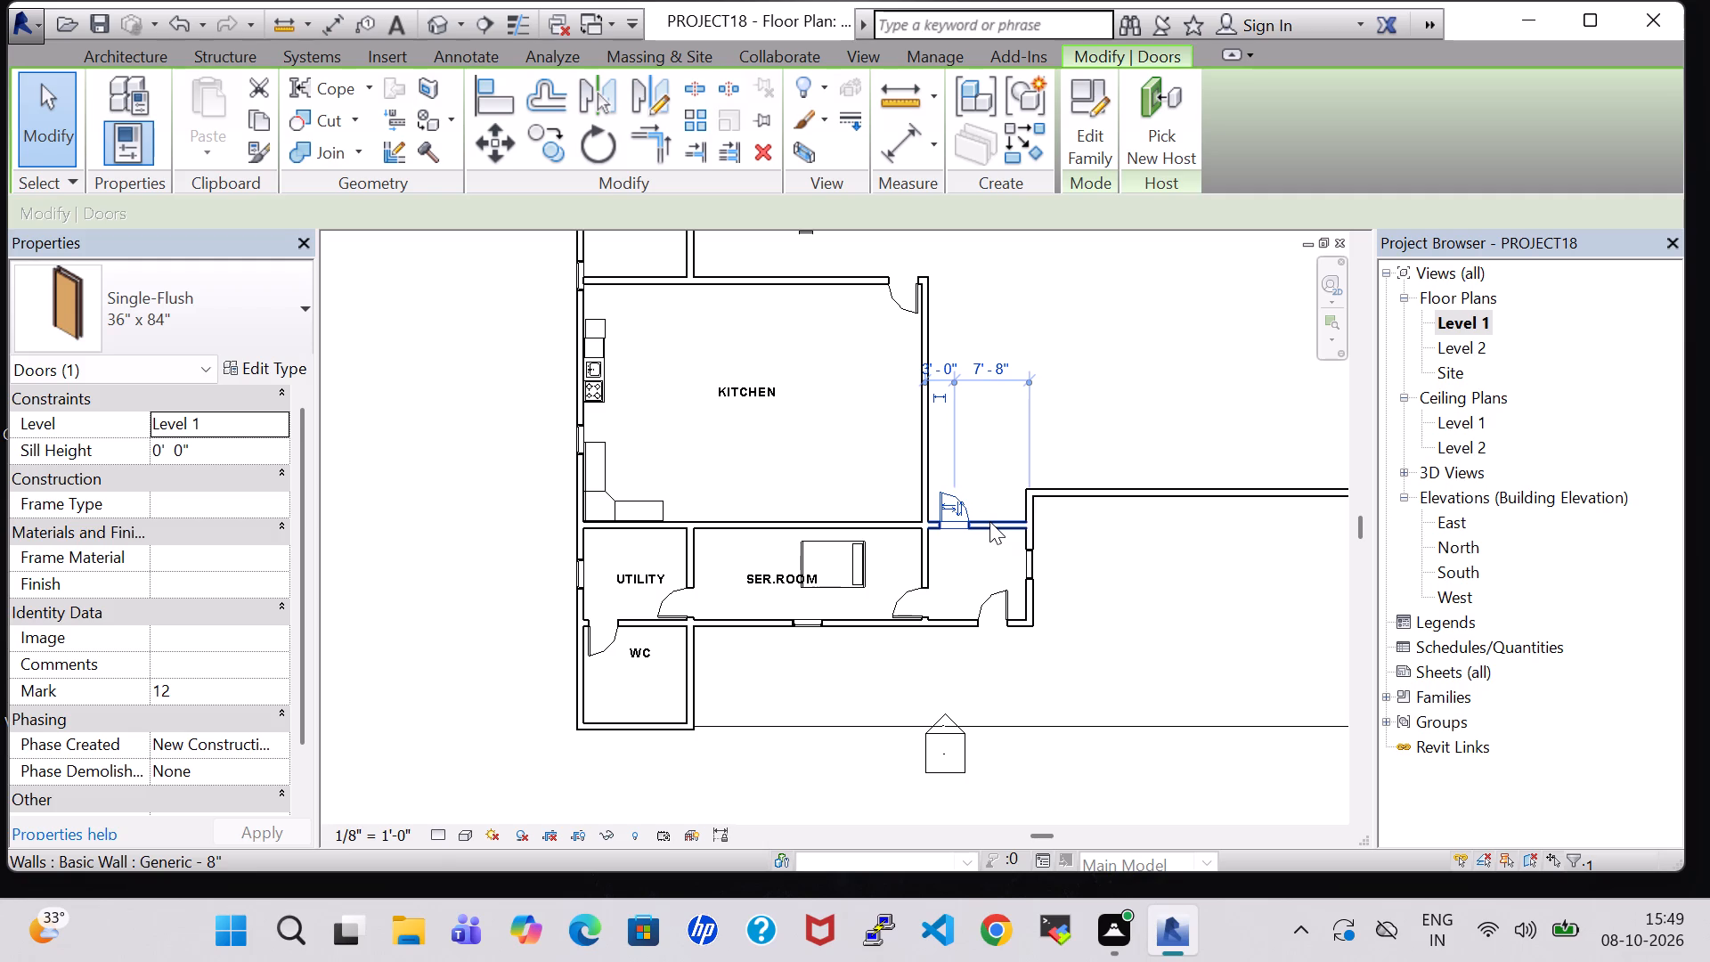
{"action": "key", "text": "Right"}
{"action": "key", "text": "Right"}
{"action": "key", "text": "Right"}
{"action": "key", "text": "Right"}
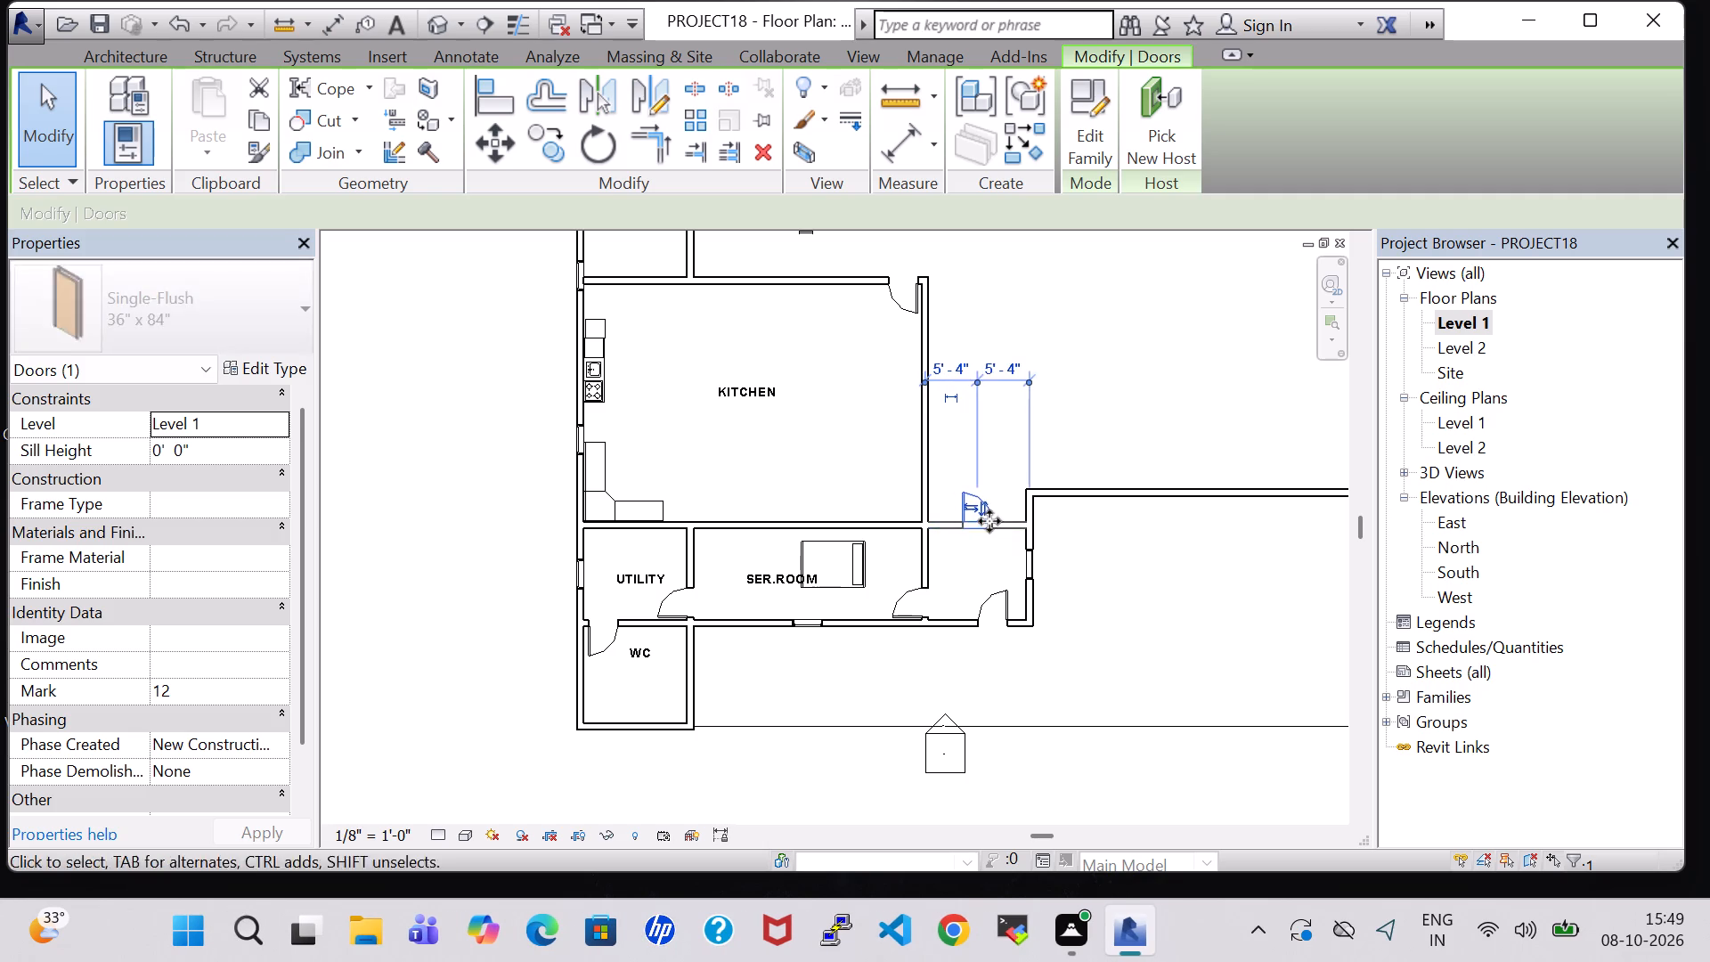
{"action": "key", "text": "Right"}
{"action": "key", "text": "Right"}
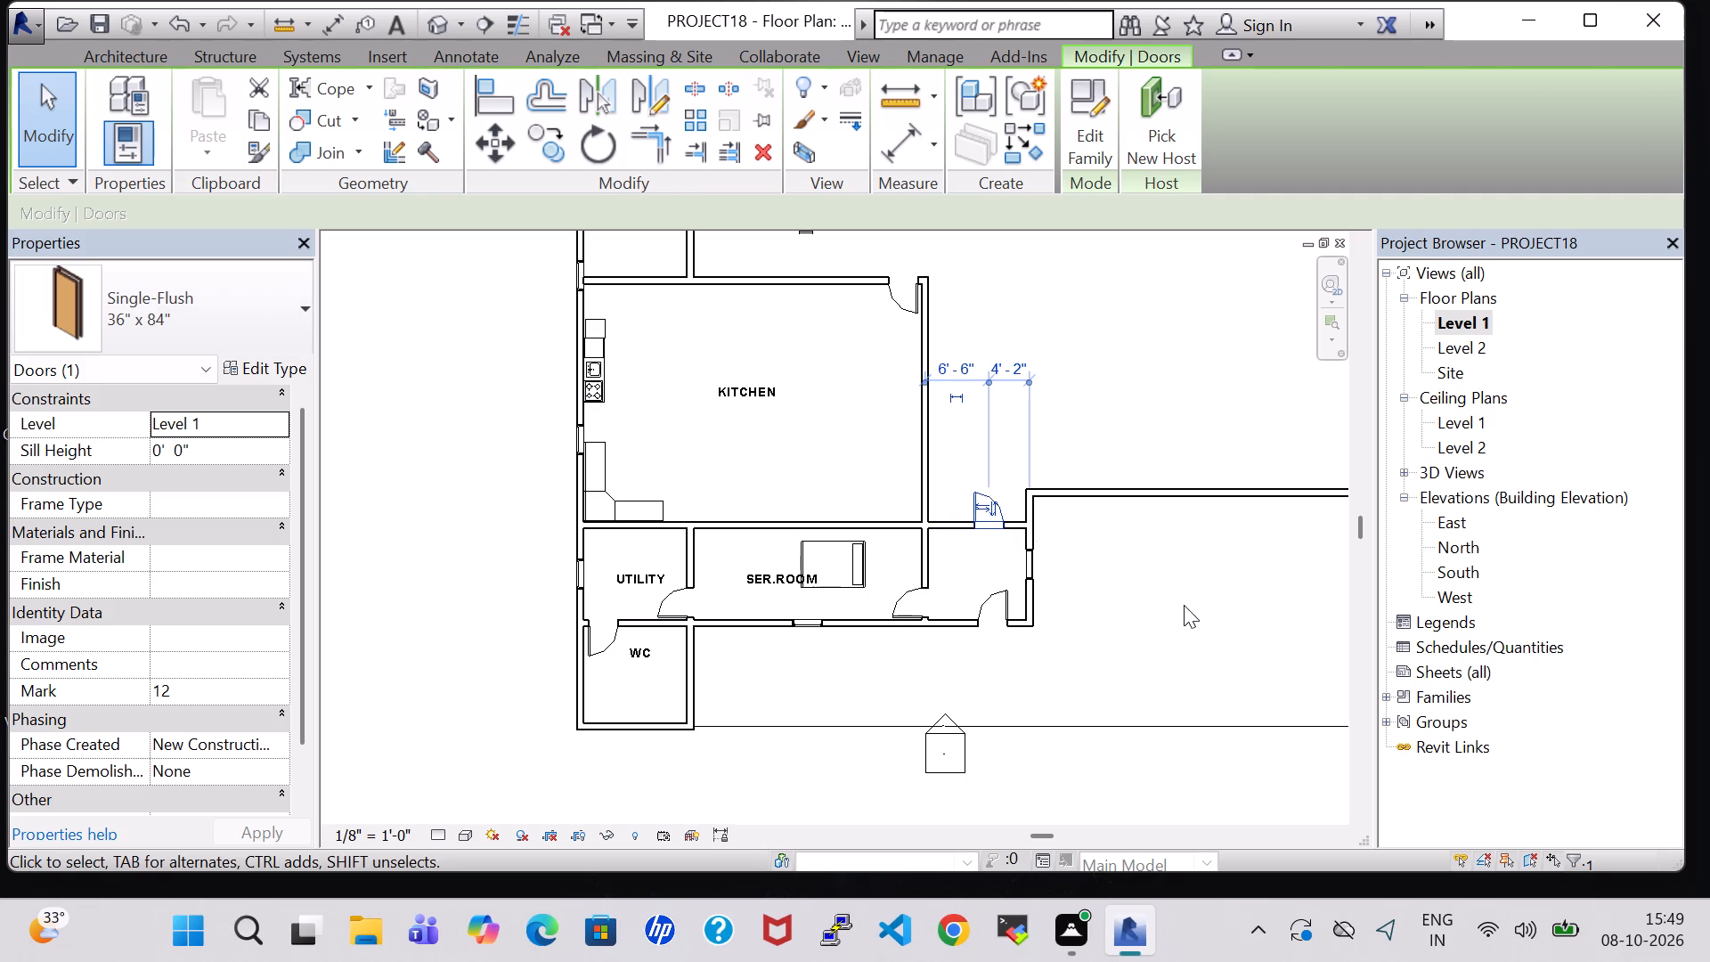
{"action": "left_click", "coordinate": [1184, 605]}
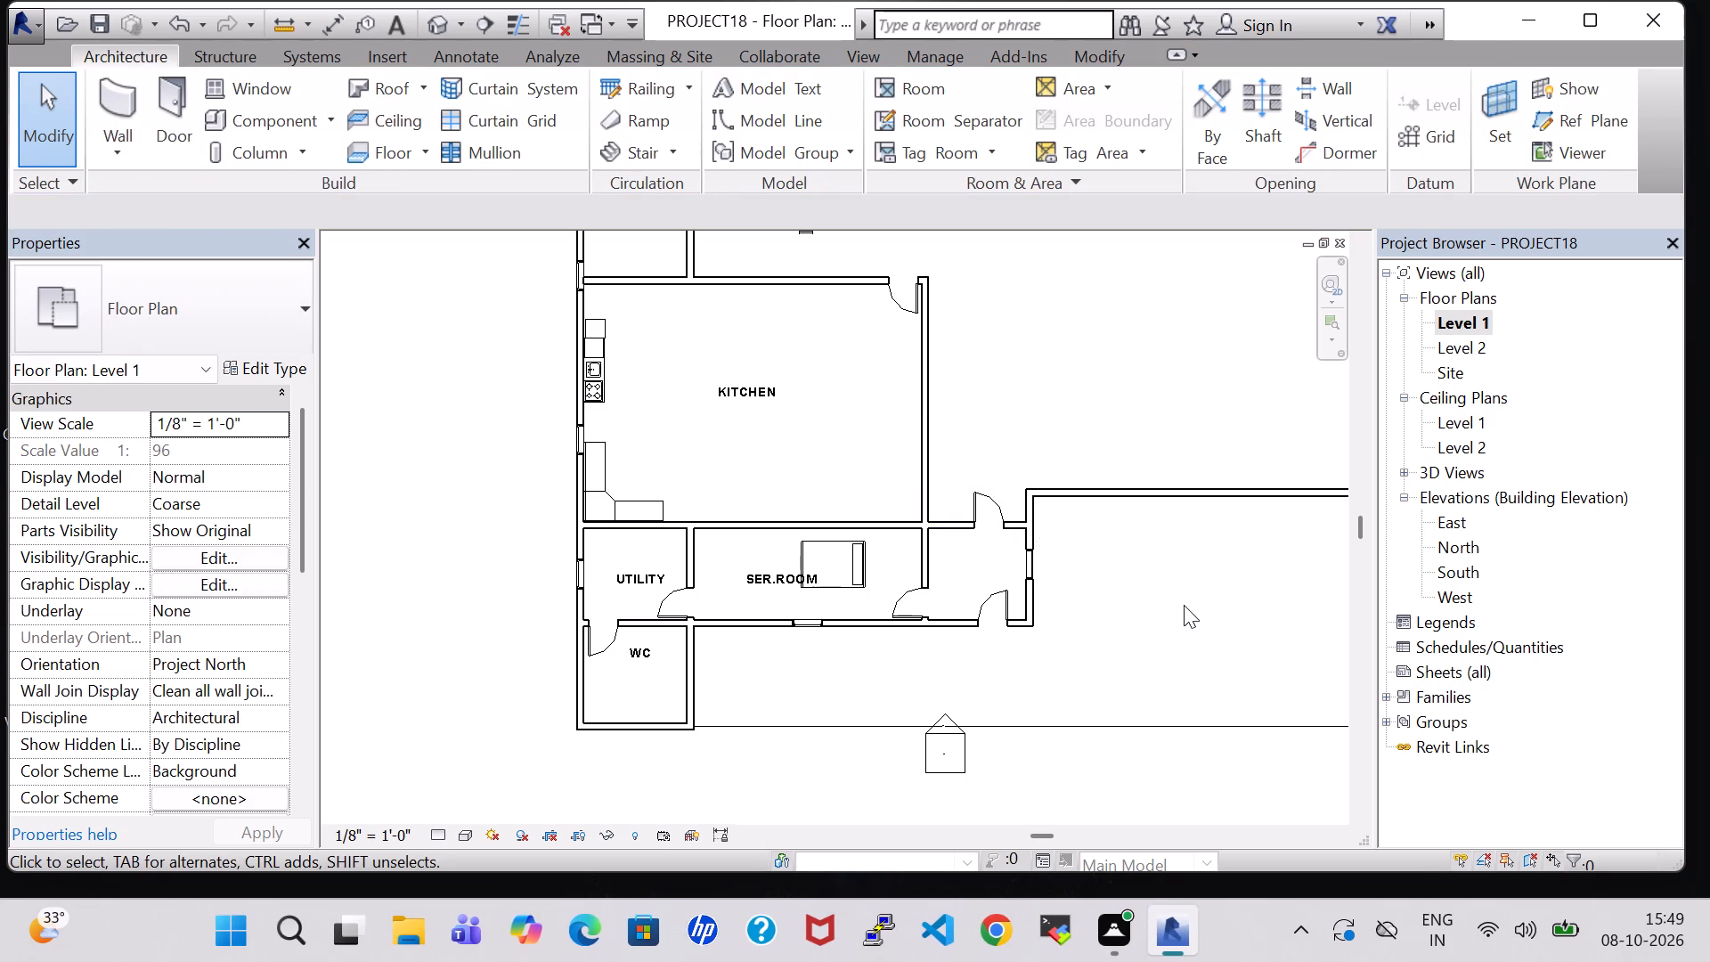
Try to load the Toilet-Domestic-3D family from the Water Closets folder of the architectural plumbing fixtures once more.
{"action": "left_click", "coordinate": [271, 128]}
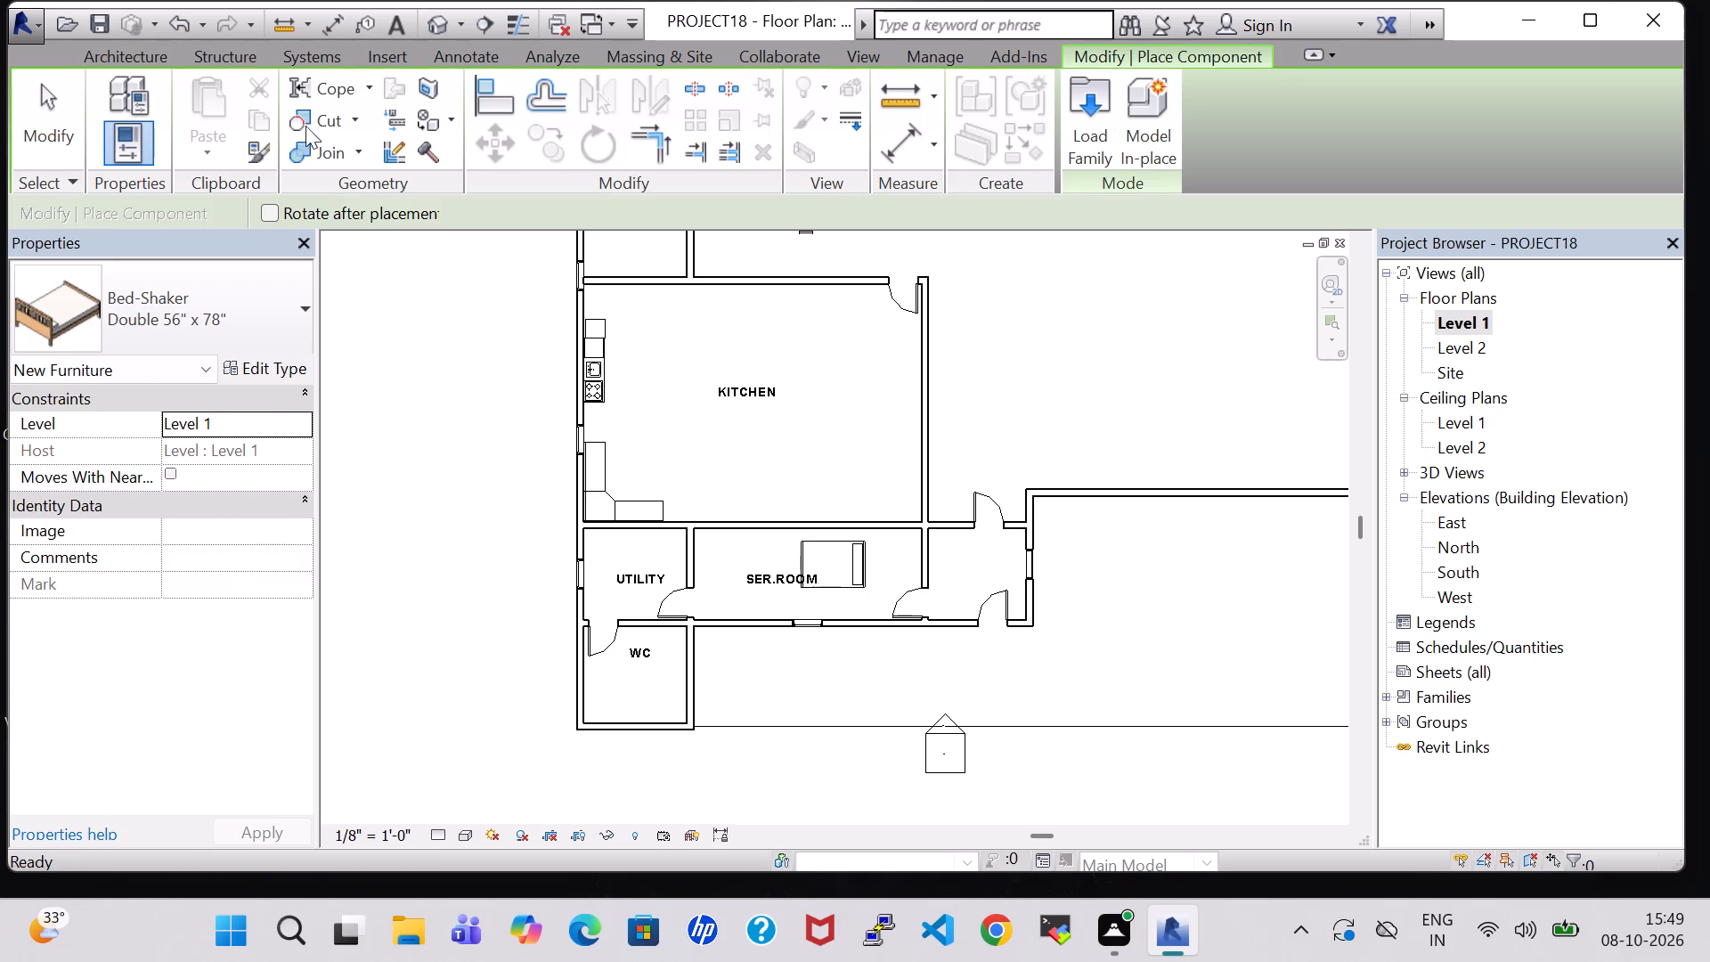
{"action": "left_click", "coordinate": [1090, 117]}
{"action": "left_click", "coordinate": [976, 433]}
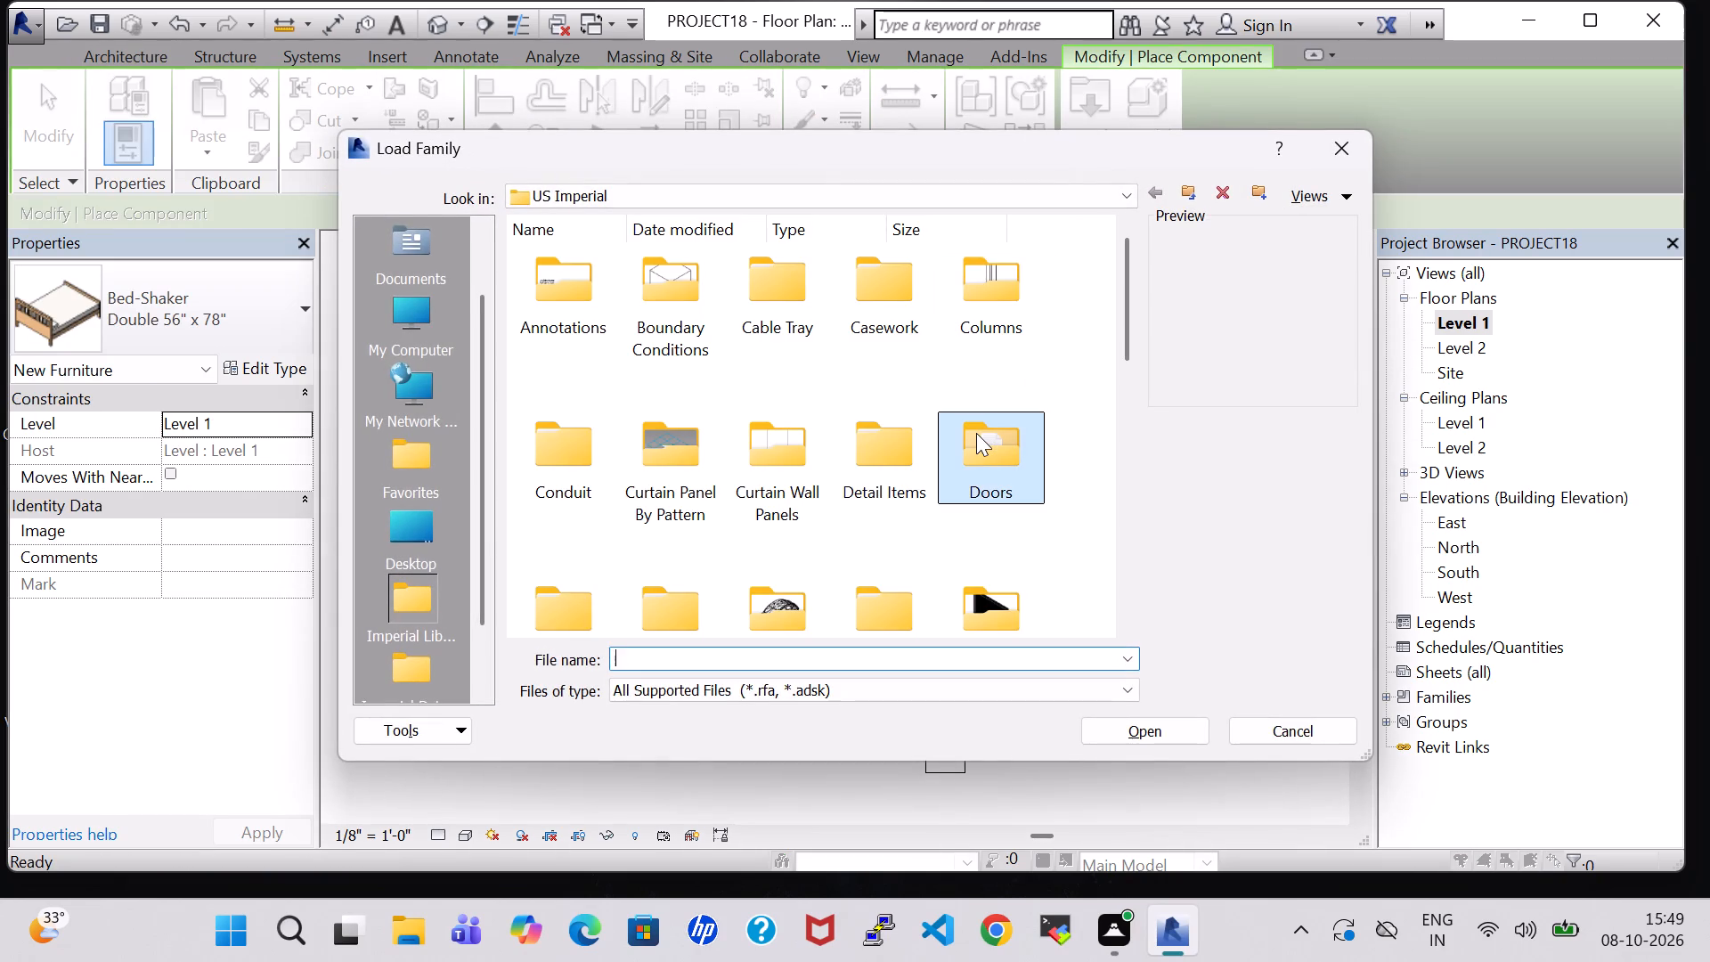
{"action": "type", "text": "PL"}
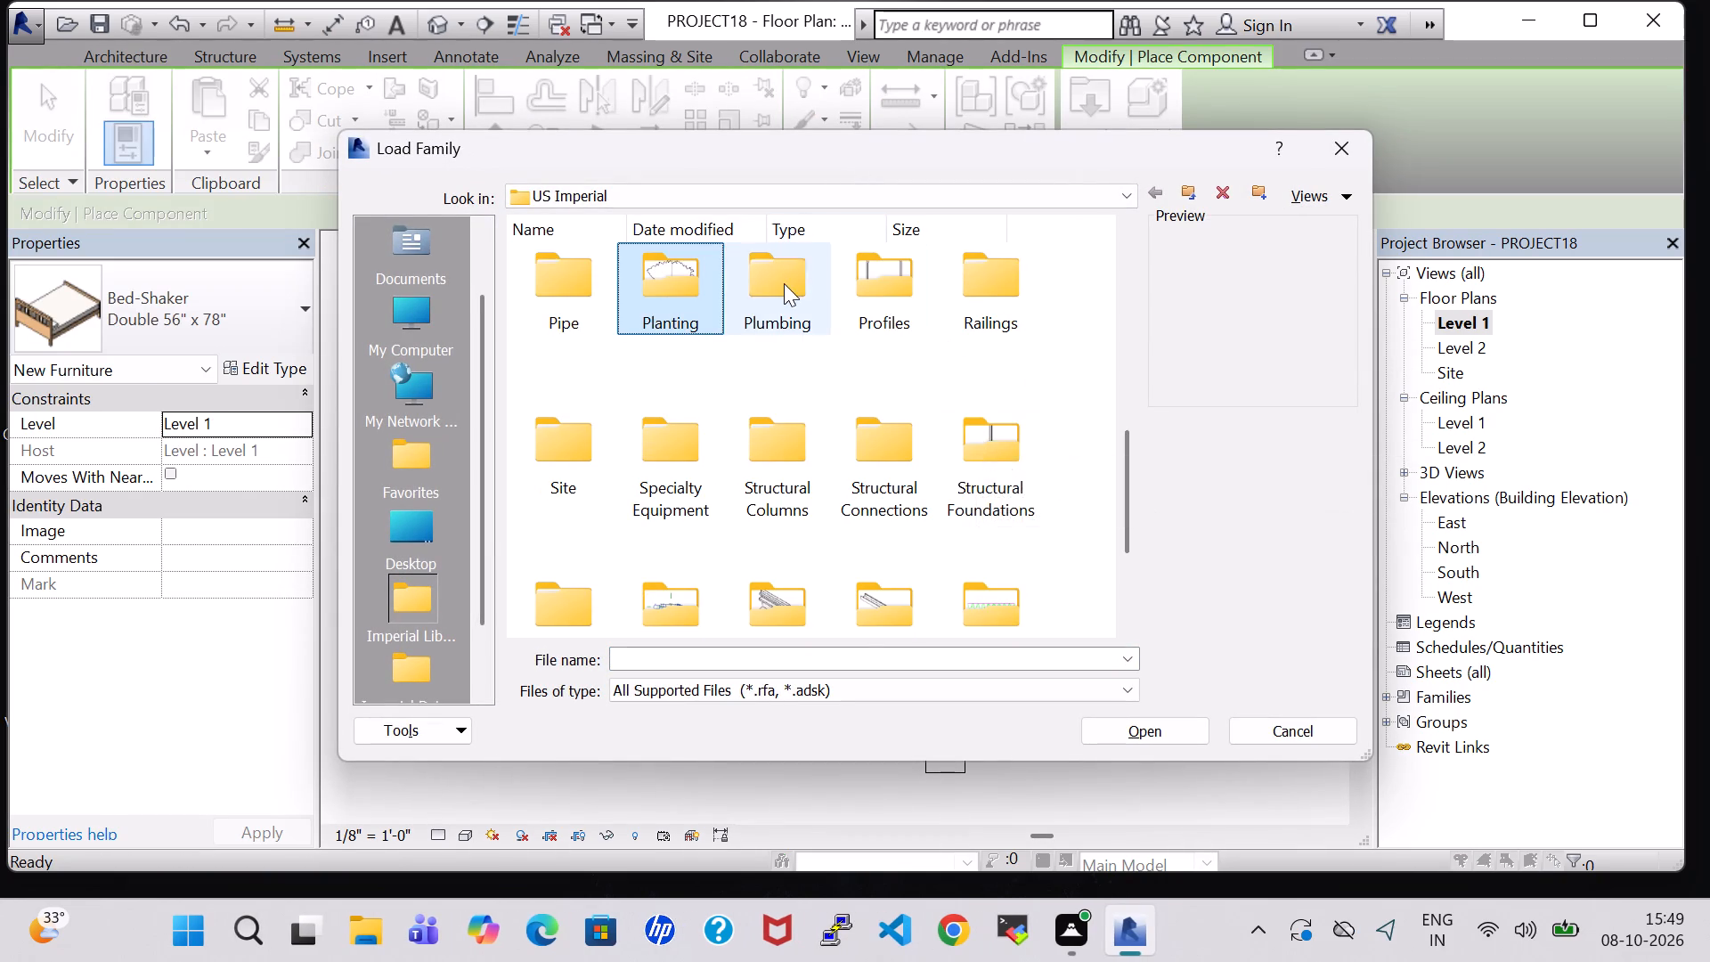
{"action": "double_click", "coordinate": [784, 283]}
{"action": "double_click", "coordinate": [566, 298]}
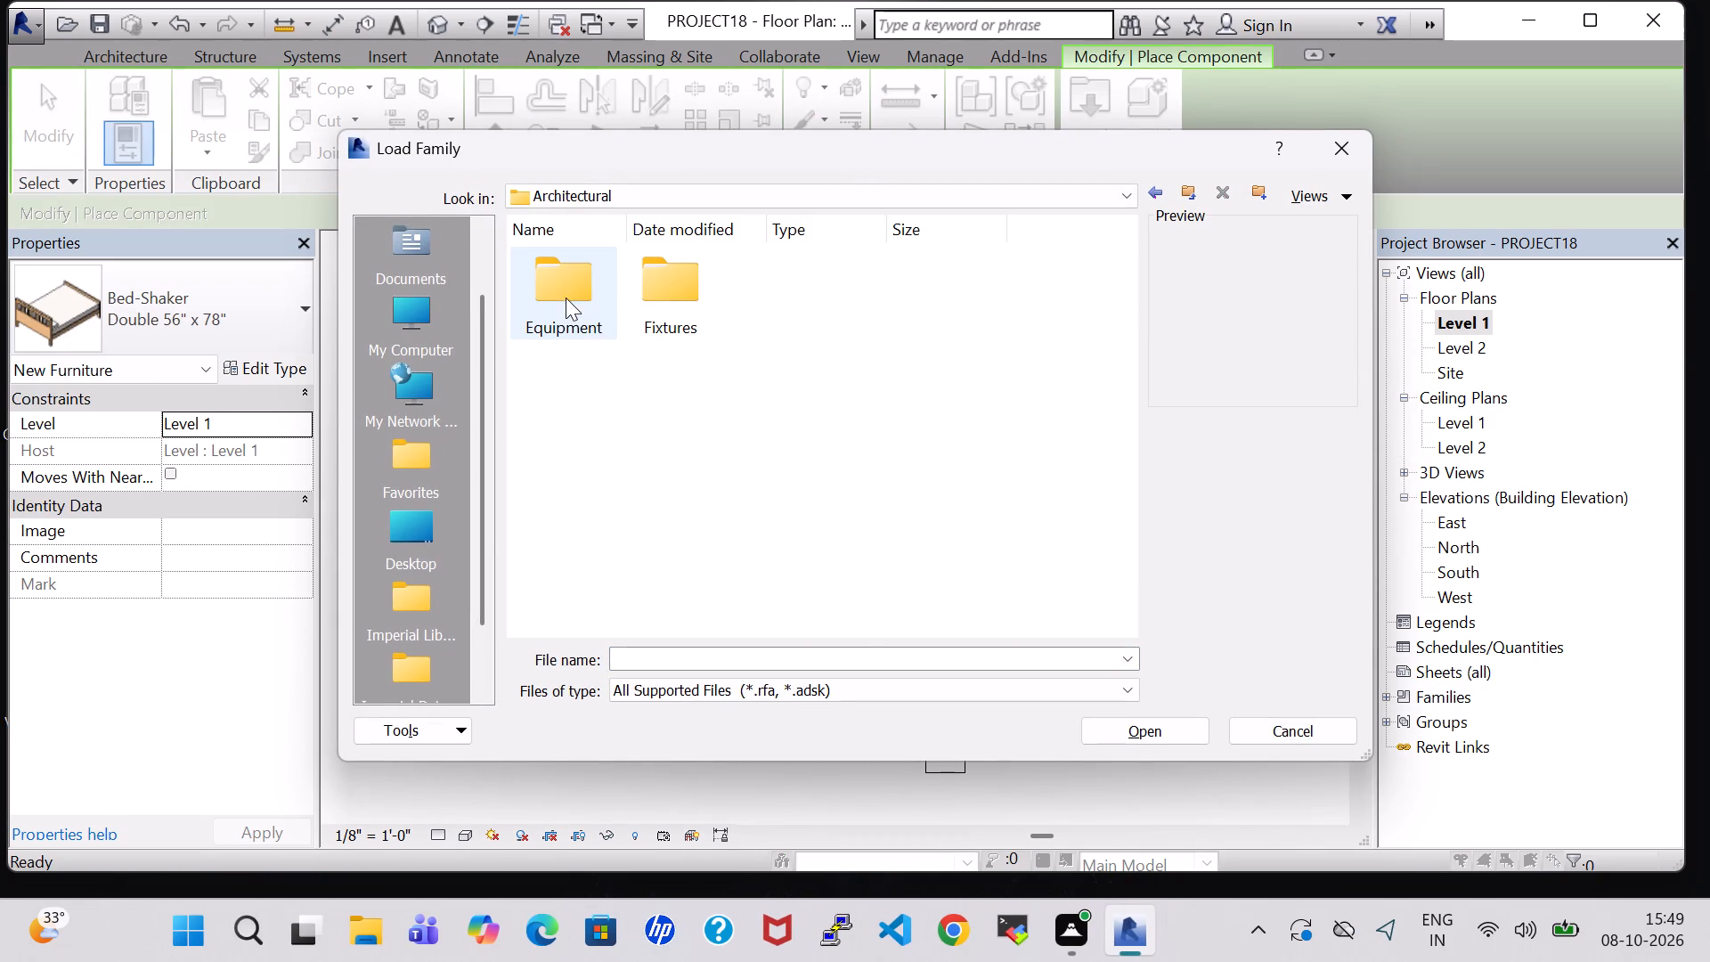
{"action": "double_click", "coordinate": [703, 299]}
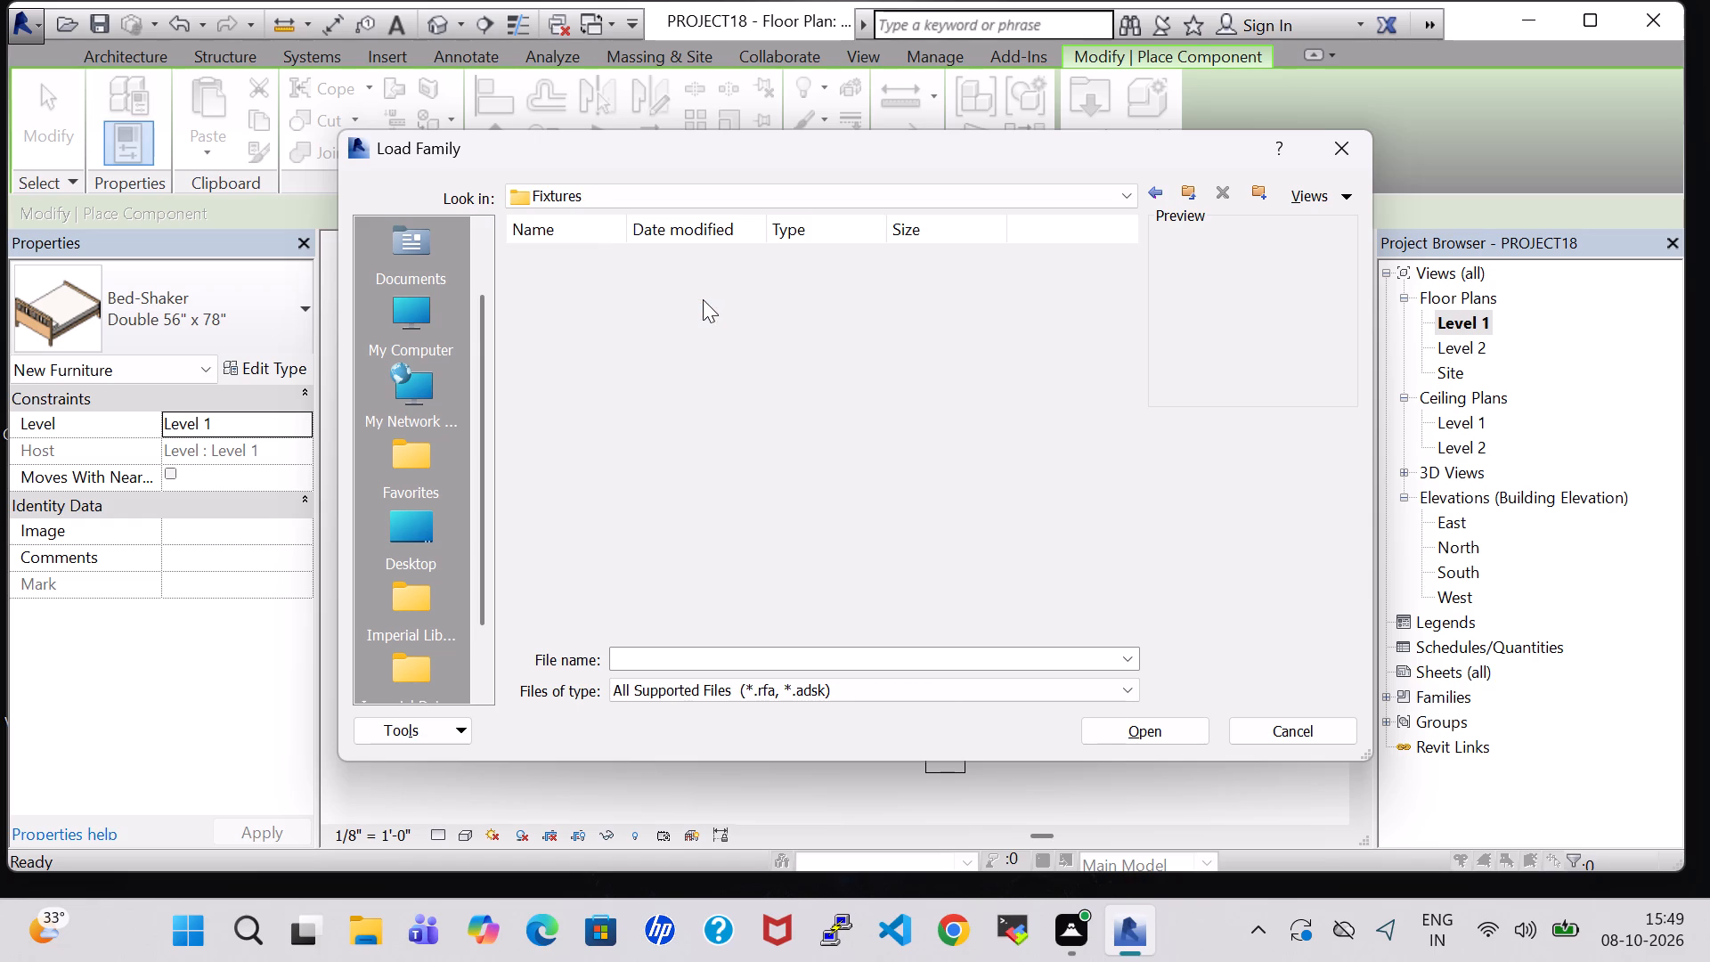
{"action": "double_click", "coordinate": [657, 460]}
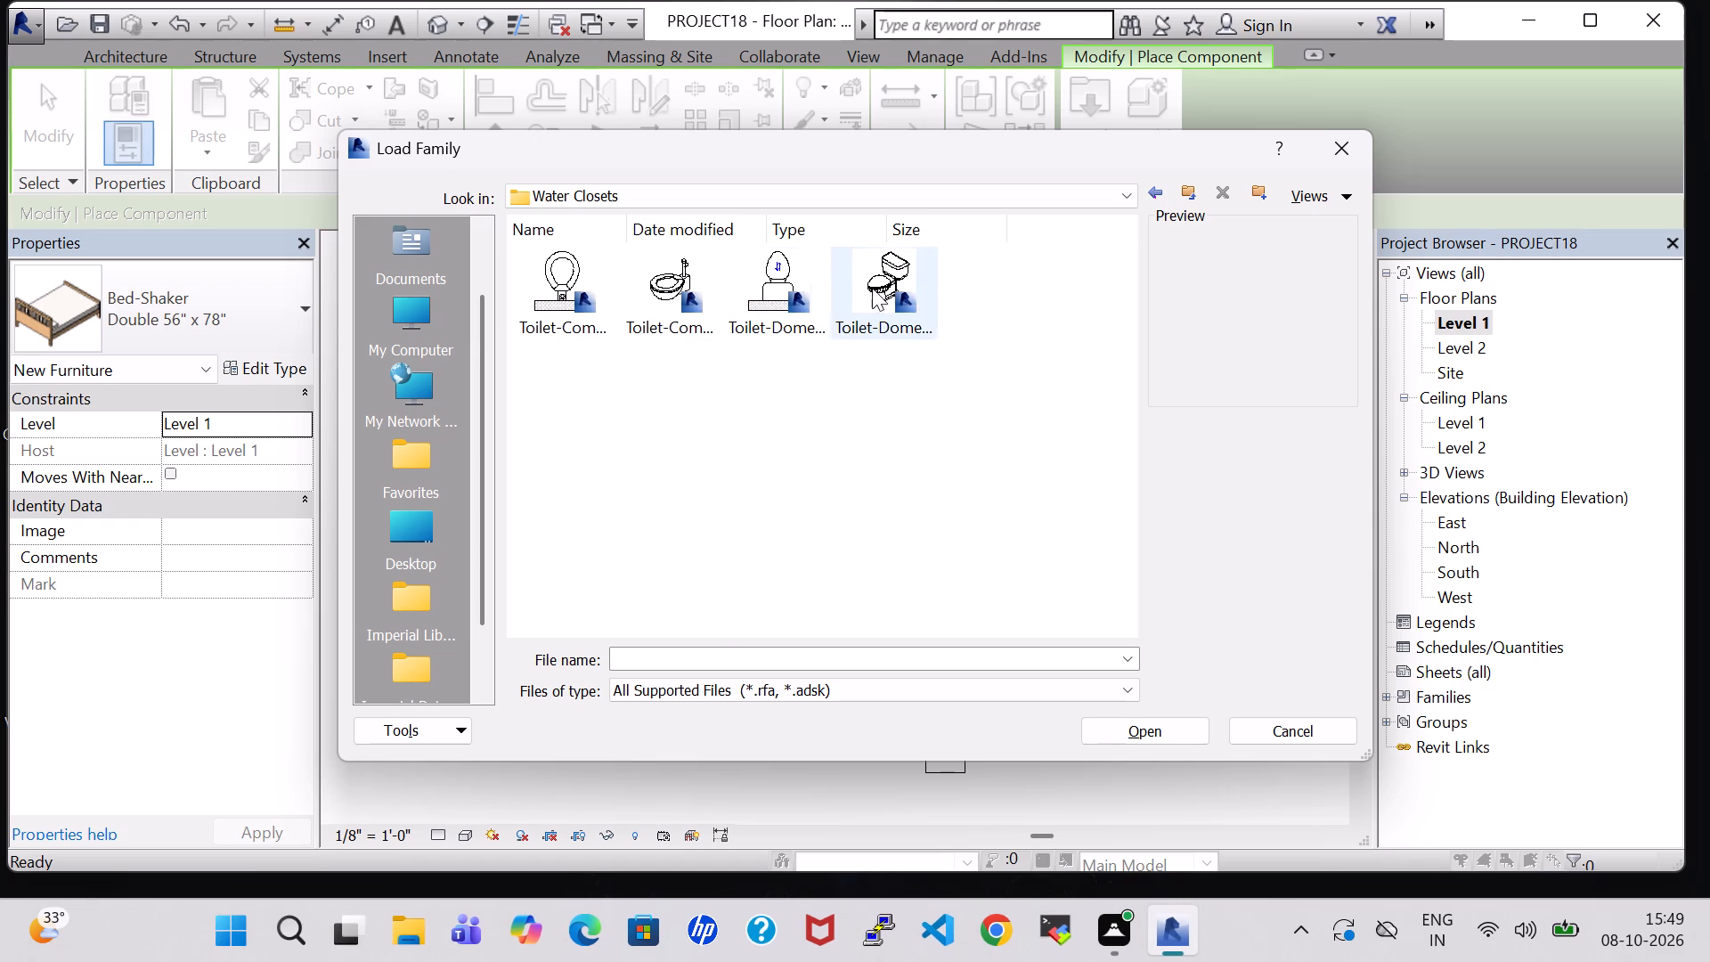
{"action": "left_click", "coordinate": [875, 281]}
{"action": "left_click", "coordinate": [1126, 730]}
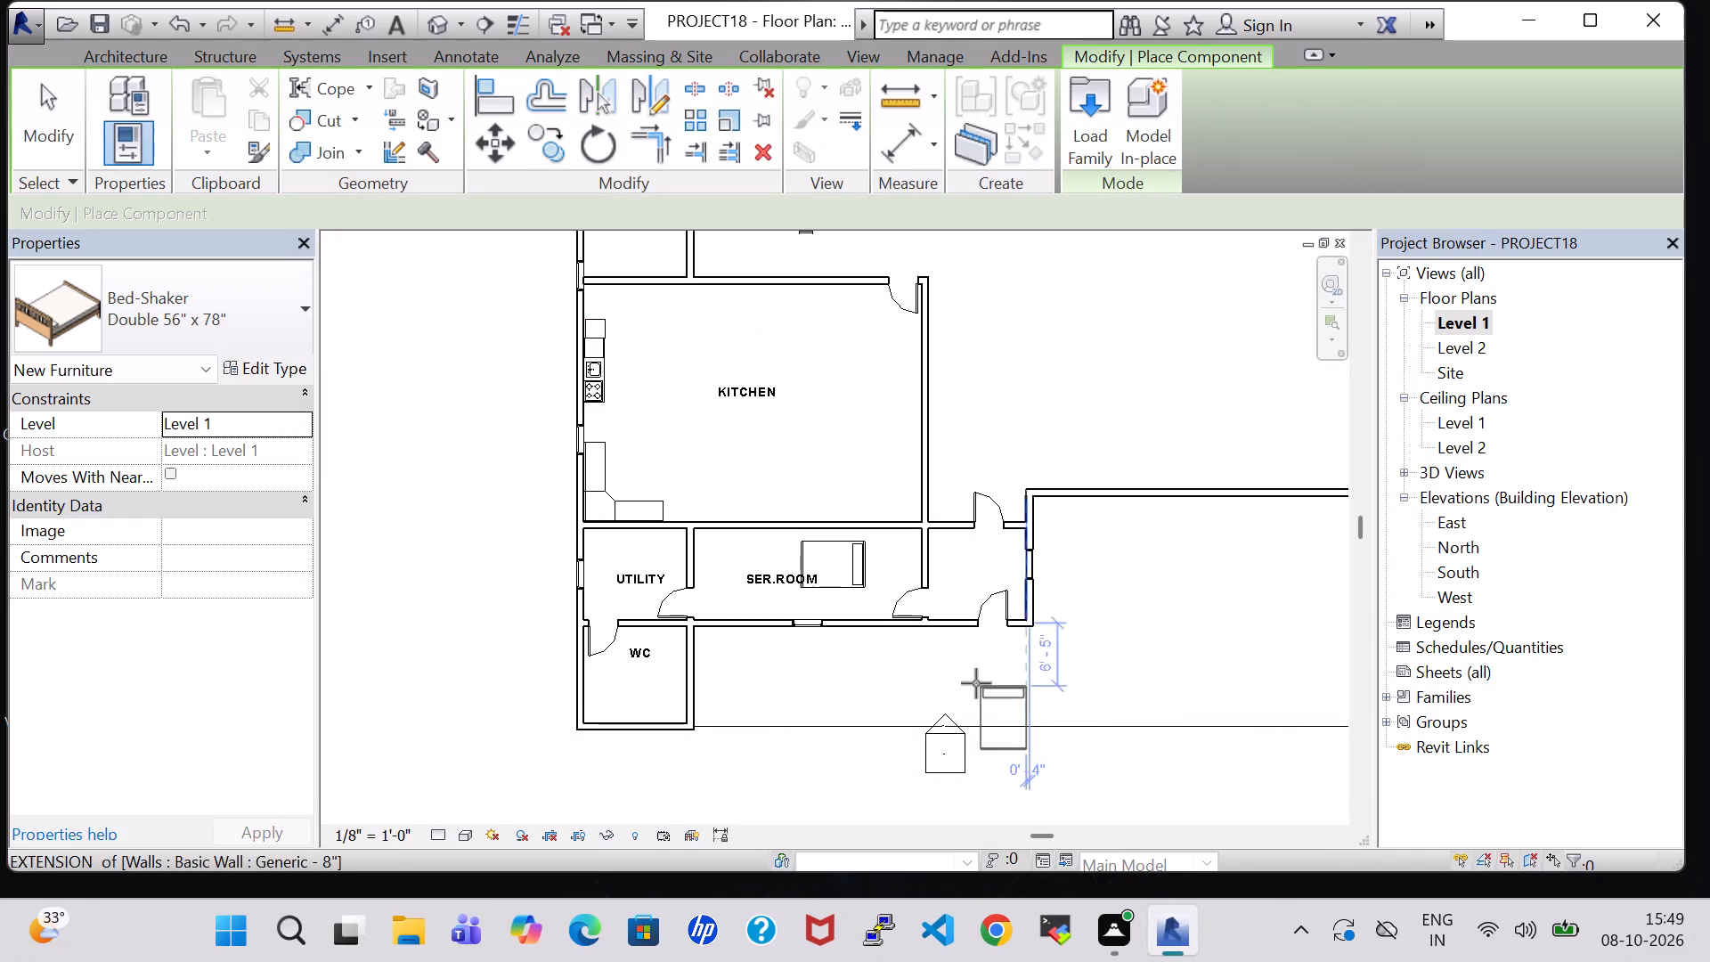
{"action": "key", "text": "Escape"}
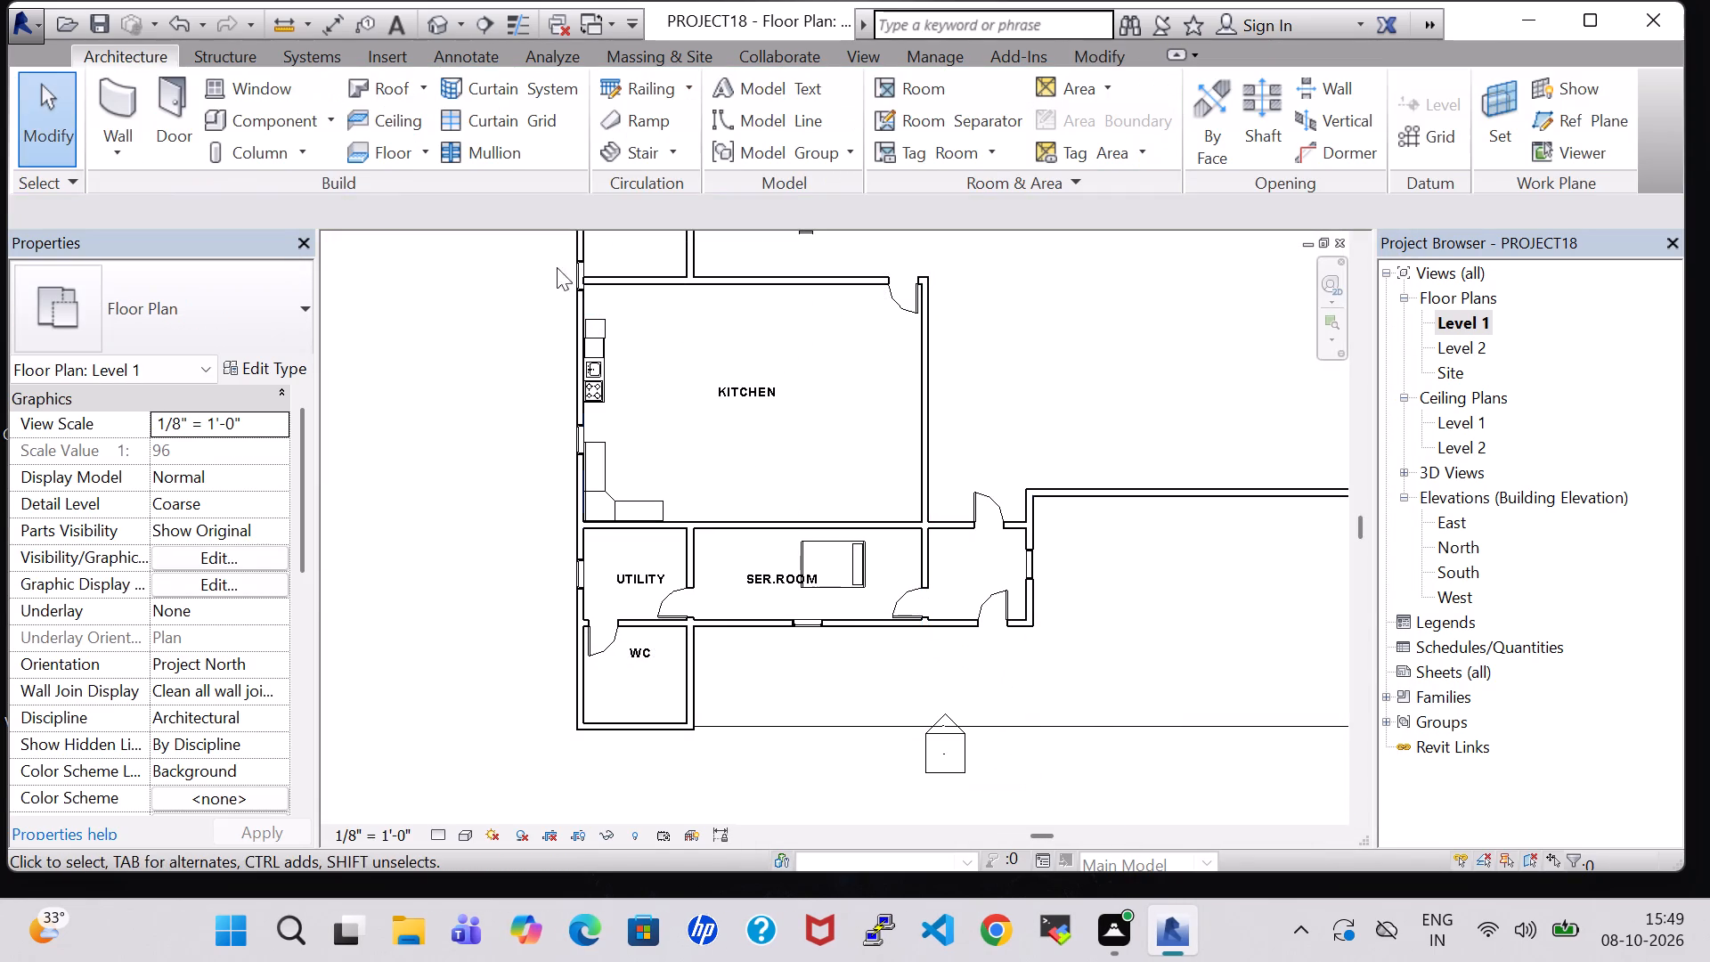
Load the Toilet-Commercial-Wall-3D family from the Water Closets folder of the architectural plumbing fixtures.
{"action": "left_click", "coordinate": [288, 113]}
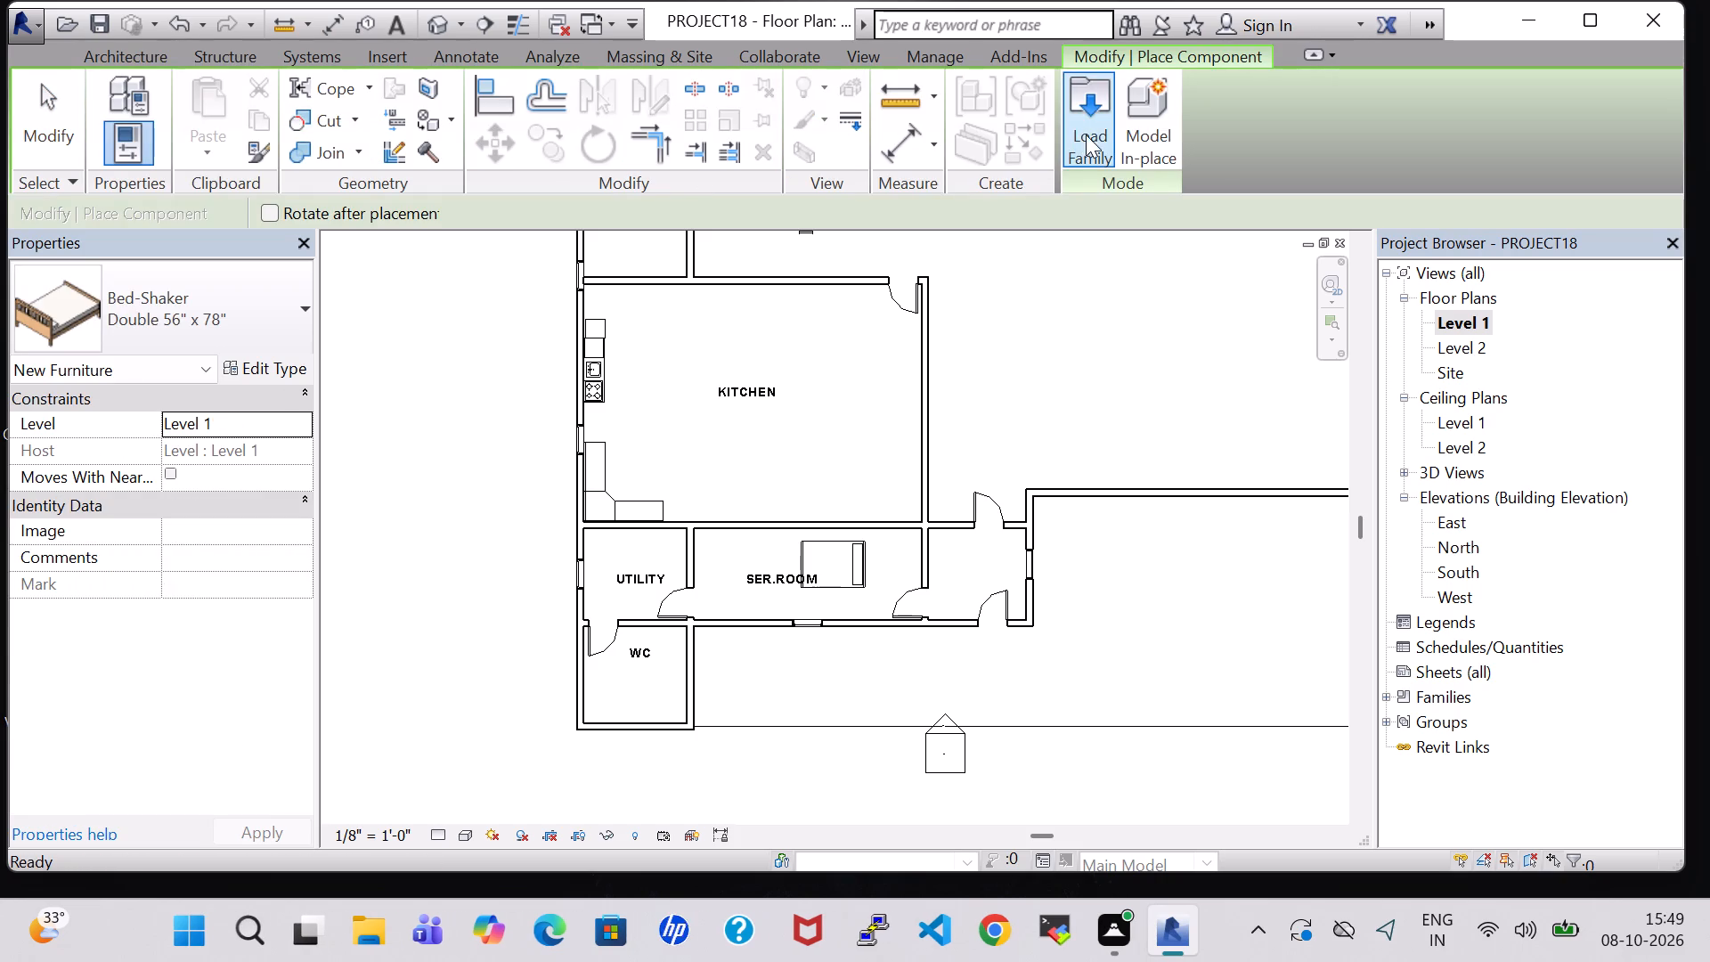
{"action": "left_click", "coordinate": [1086, 135]}
{"action": "scroll", "coordinate": [925, 416], "scroll_direction": "down", "scroll_amount": 2}
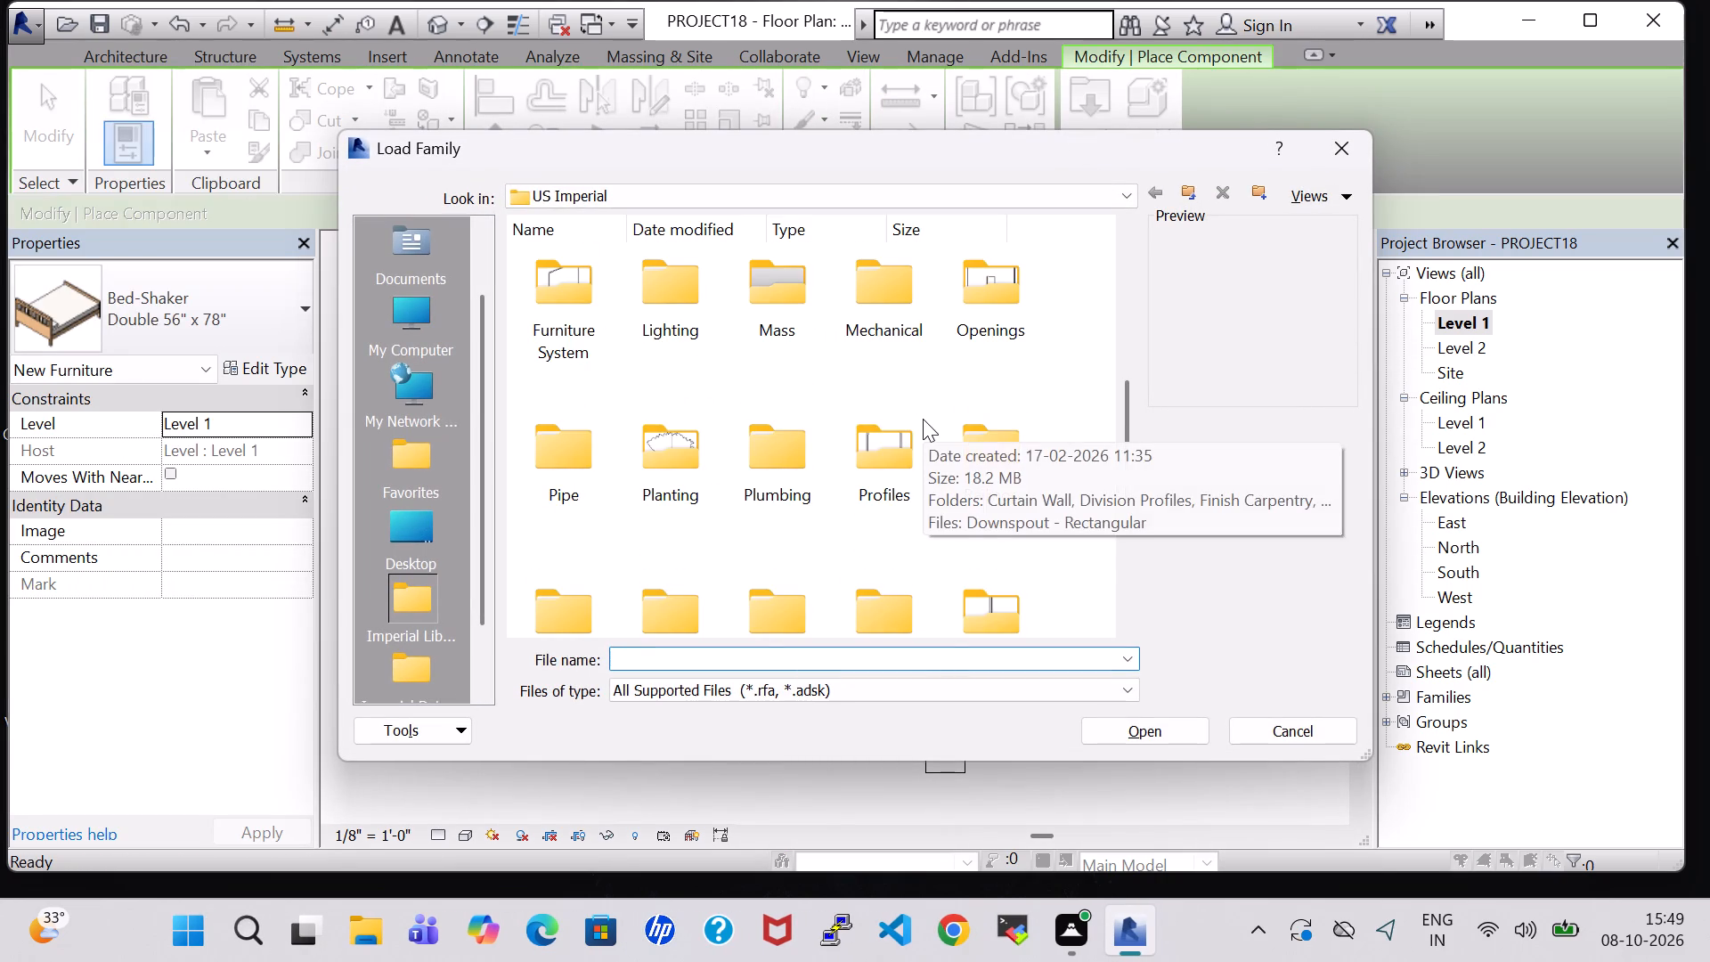
{"action": "scroll", "coordinate": [923, 419], "scroll_direction": "down", "scroll_amount": 2}
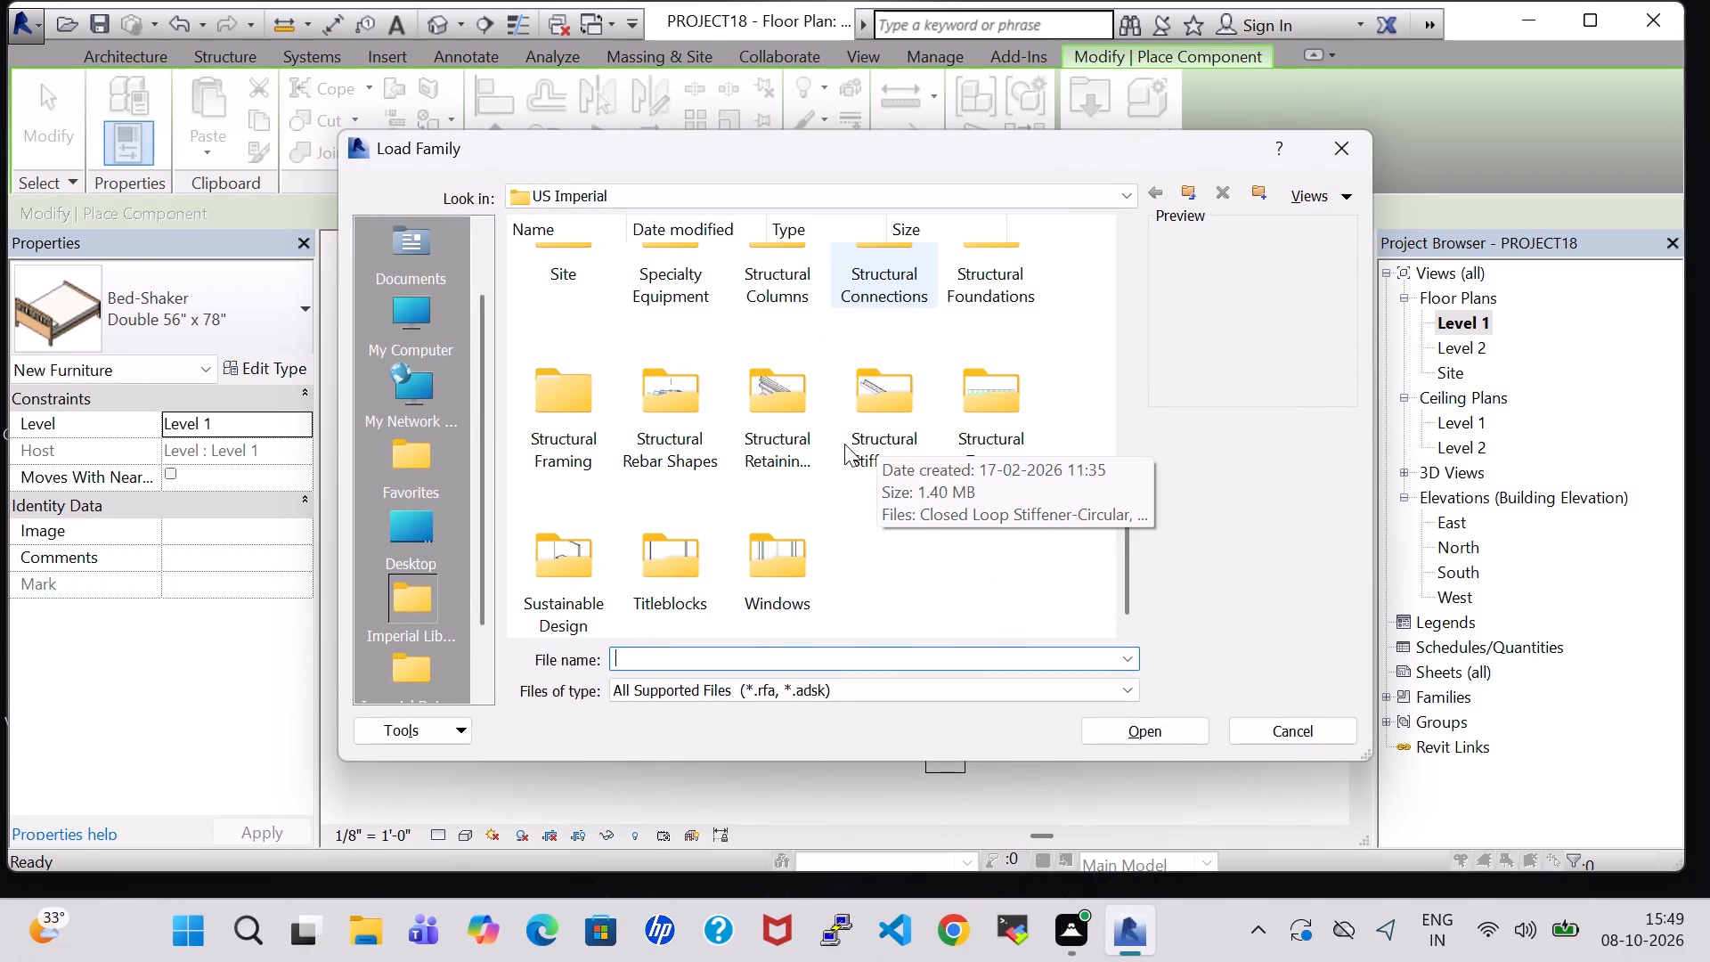
{"action": "scroll", "coordinate": [844, 444], "scroll_direction": "up", "scroll_amount": 1}
{"action": "double_click", "coordinate": [801, 325]}
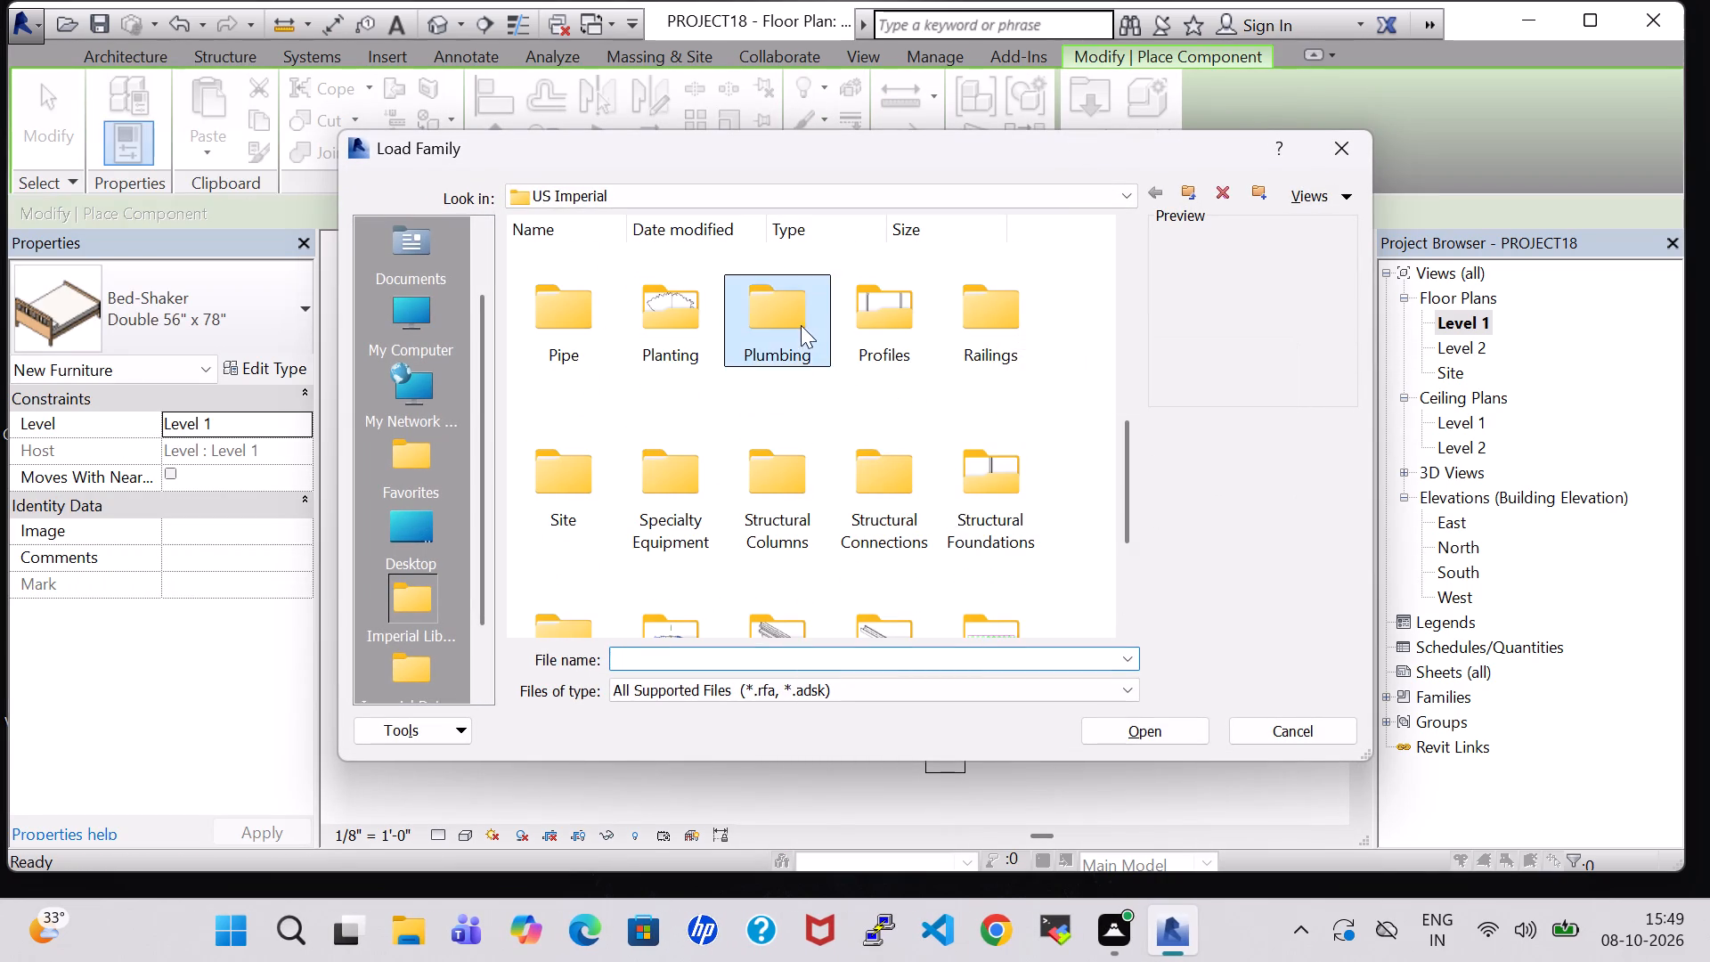
{"action": "double_click", "coordinate": [598, 312]}
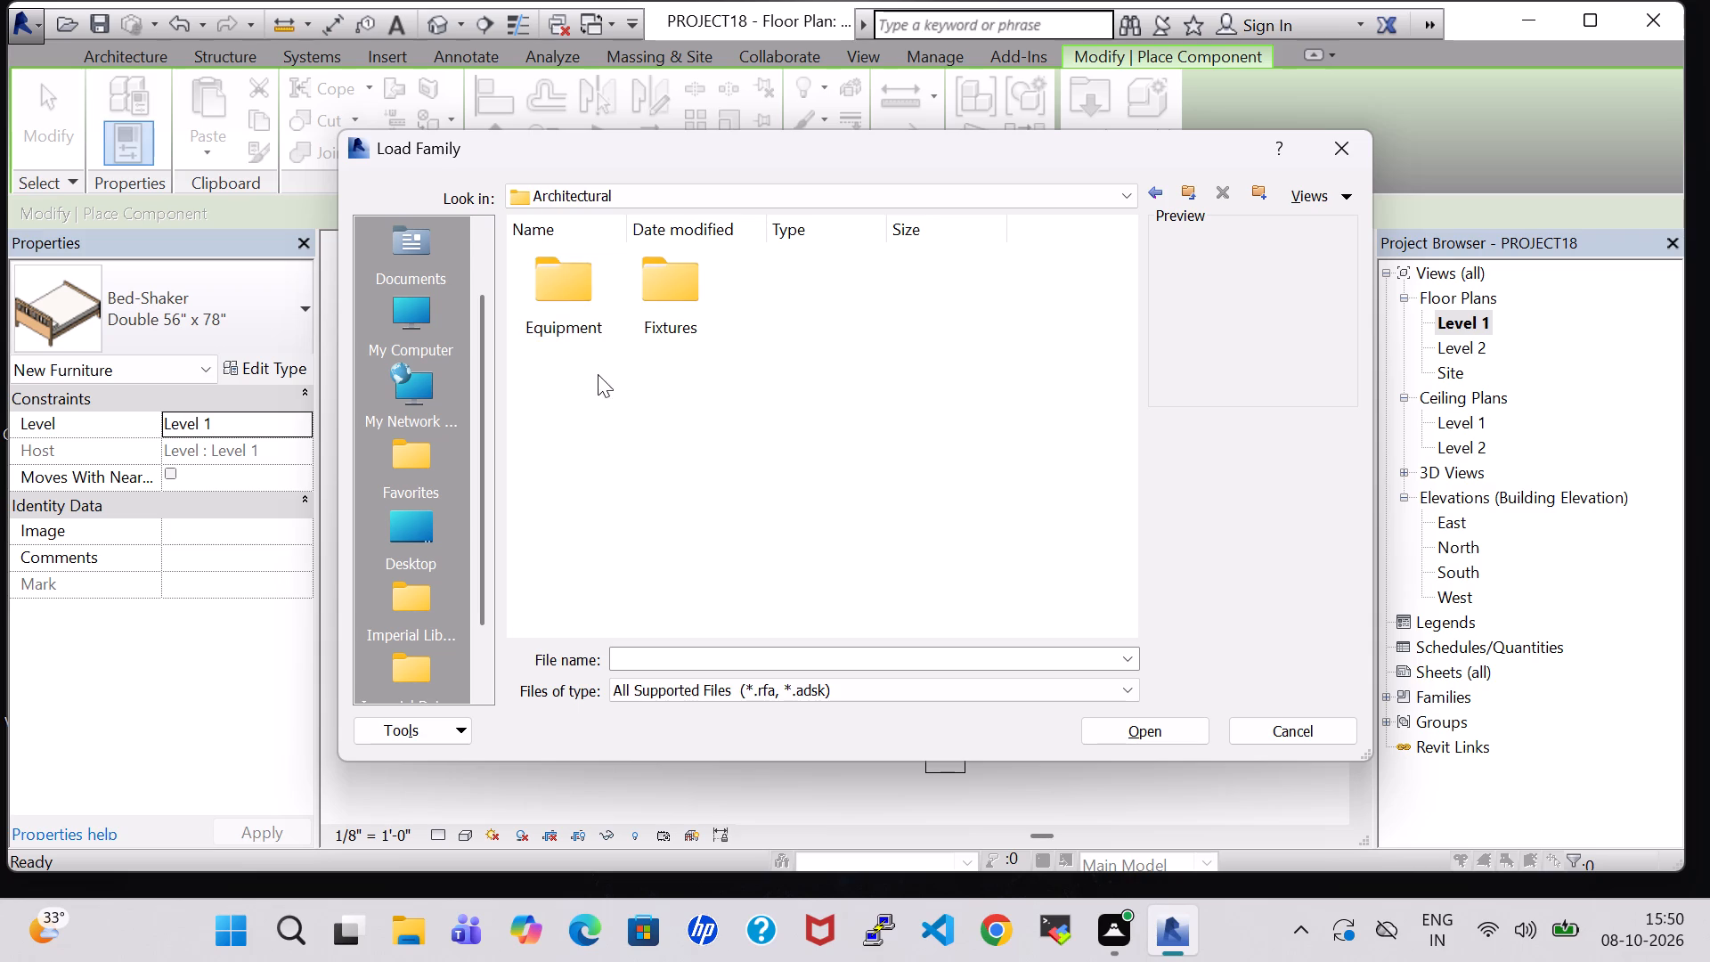
{"action": "double_click", "coordinate": [704, 308]}
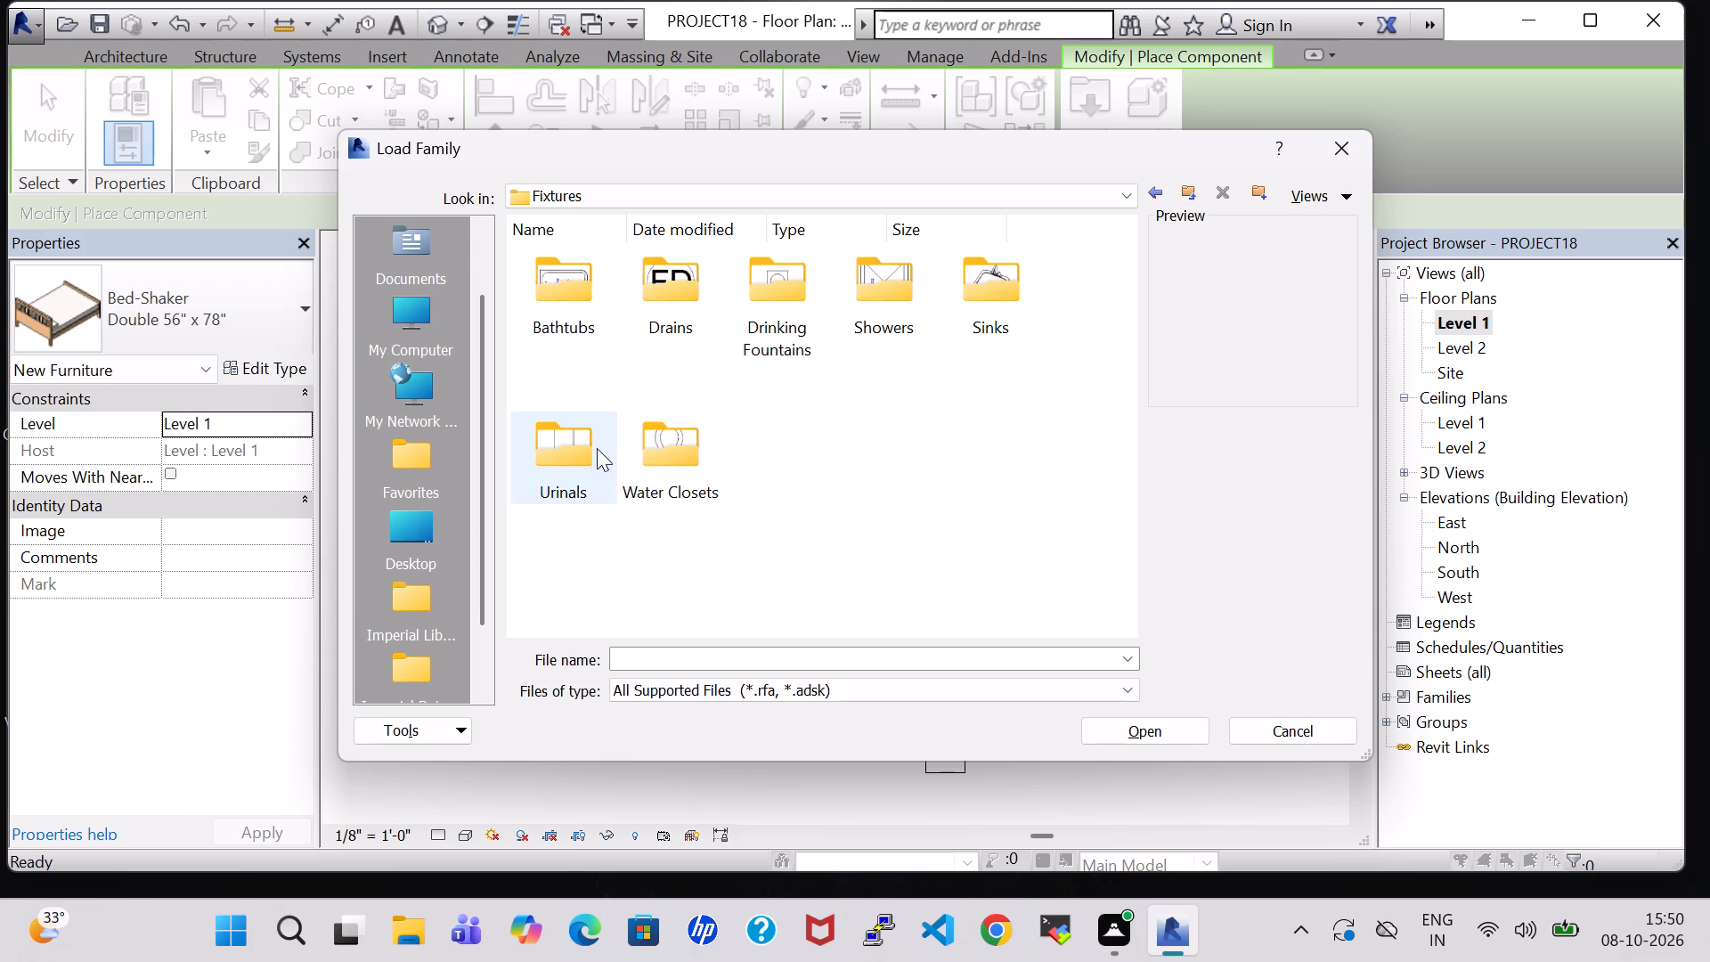
{"action": "double_click", "coordinate": [690, 443]}
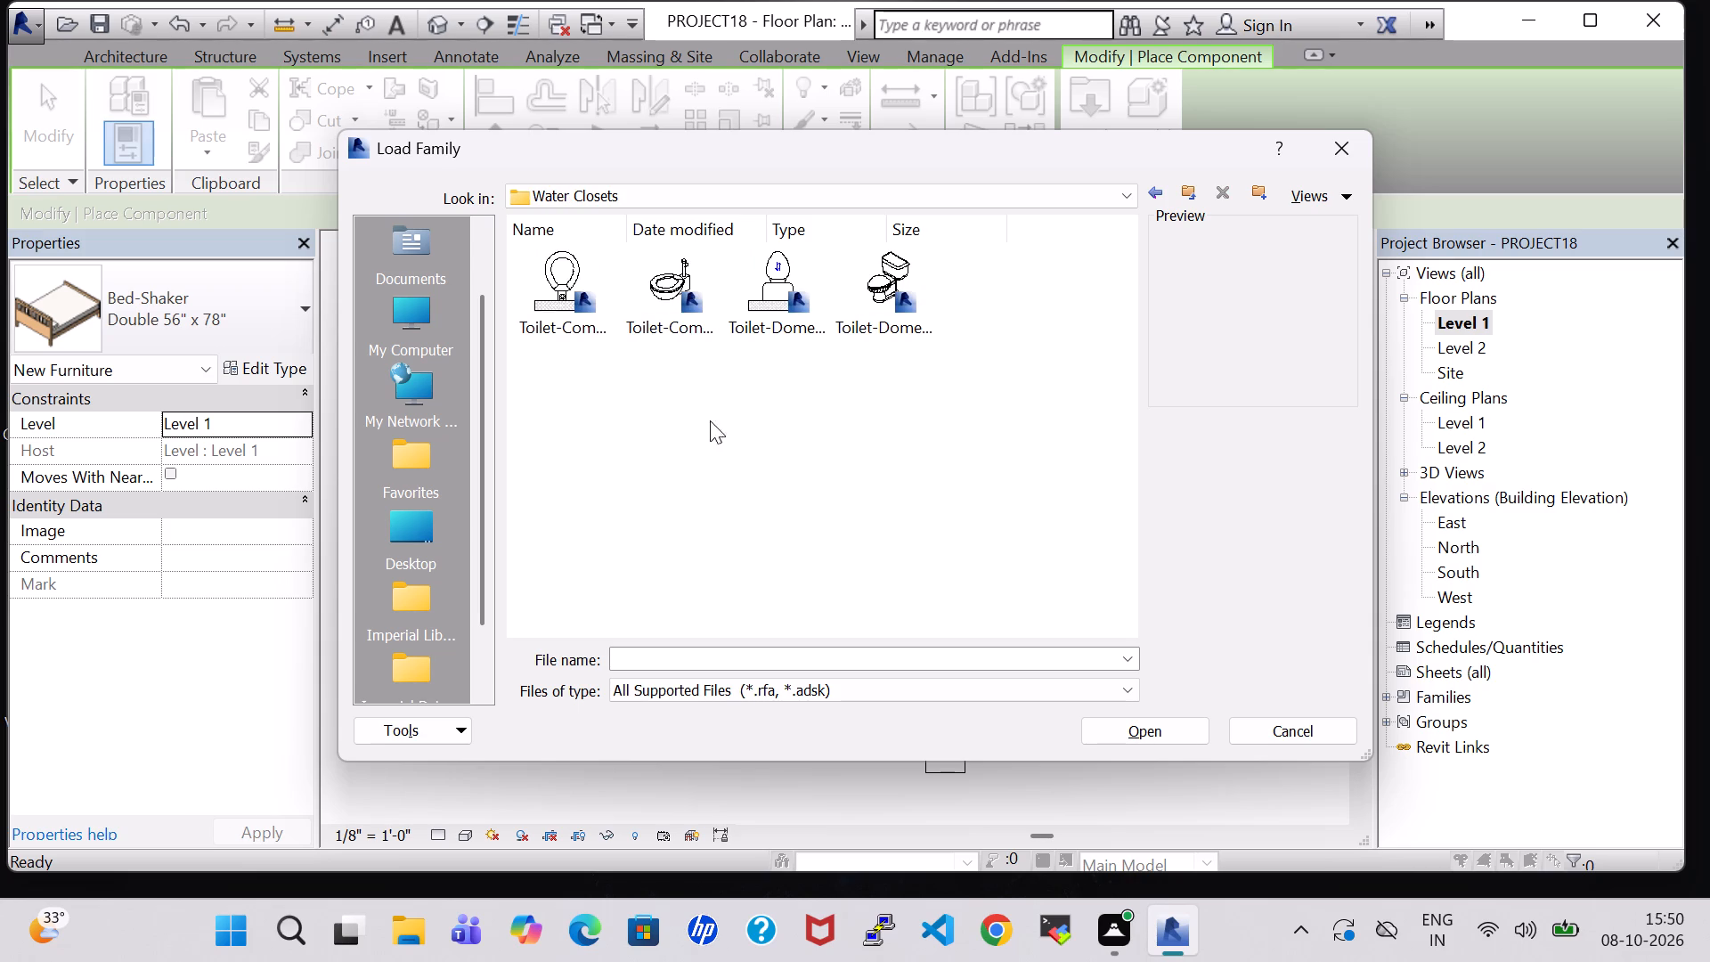
{"action": "left_click", "coordinate": [652, 320]}
{"action": "left_click", "coordinate": [1096, 741]}
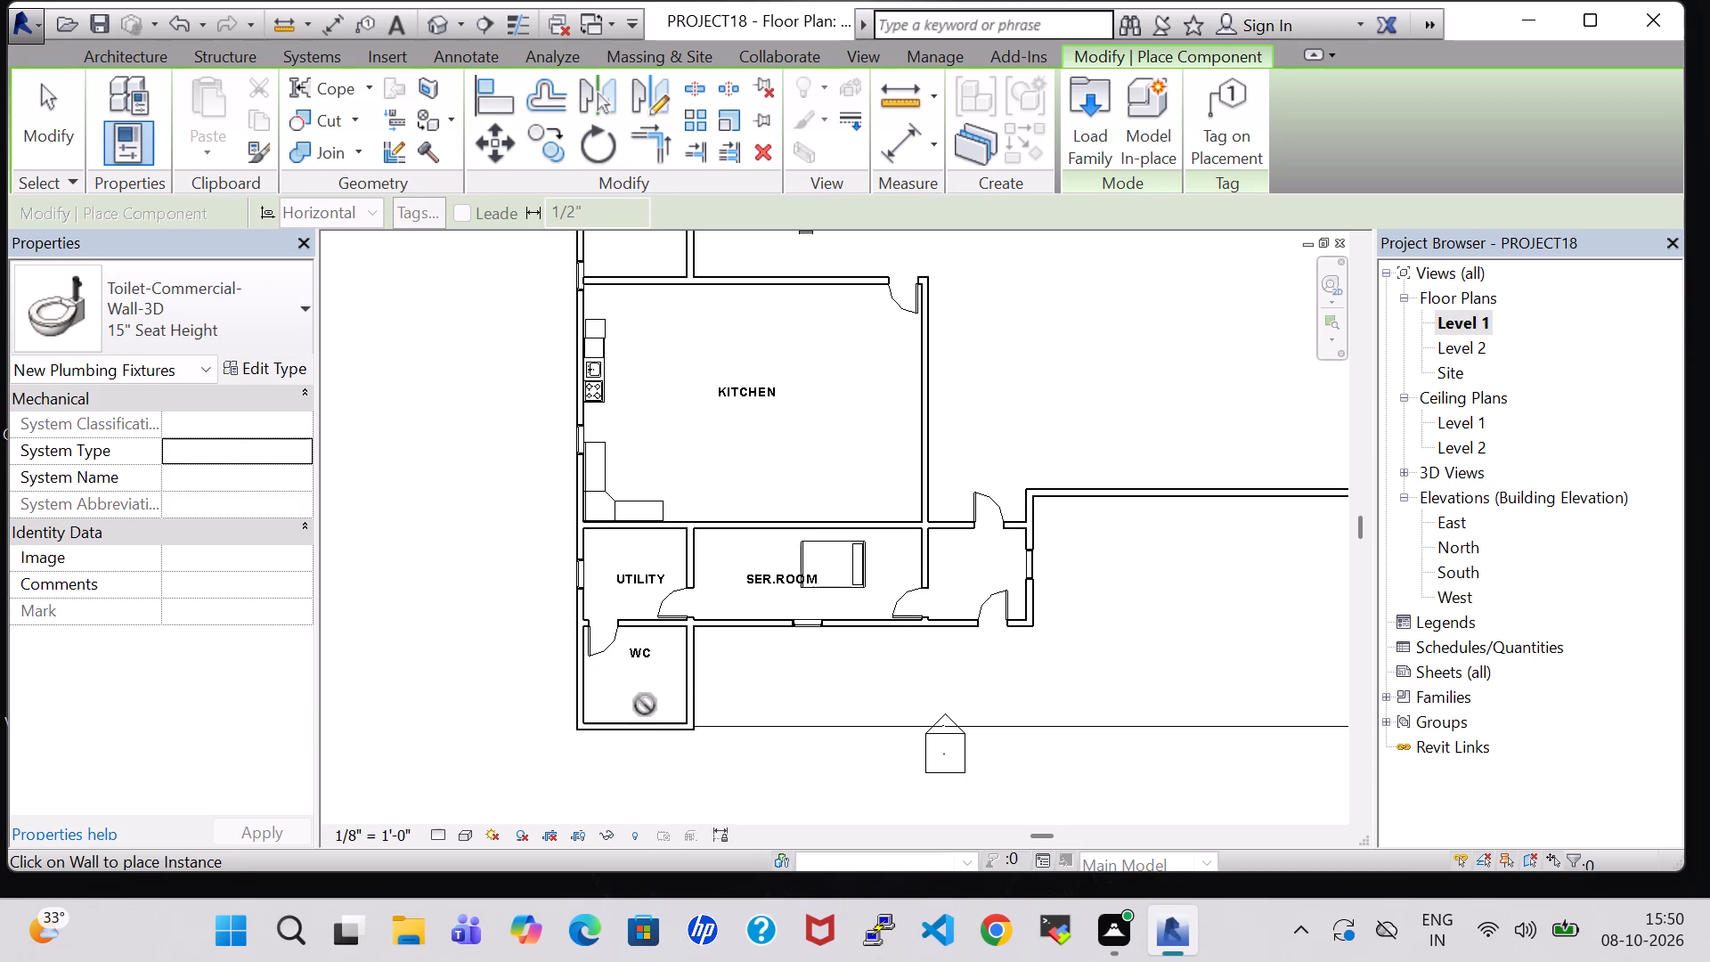
Place the Toilet-Commercial-Wall-3D, 15" Seat Height, at the middle of the WC's south wall, facing into the room.
{"action": "left_click", "coordinate": [645, 717]}
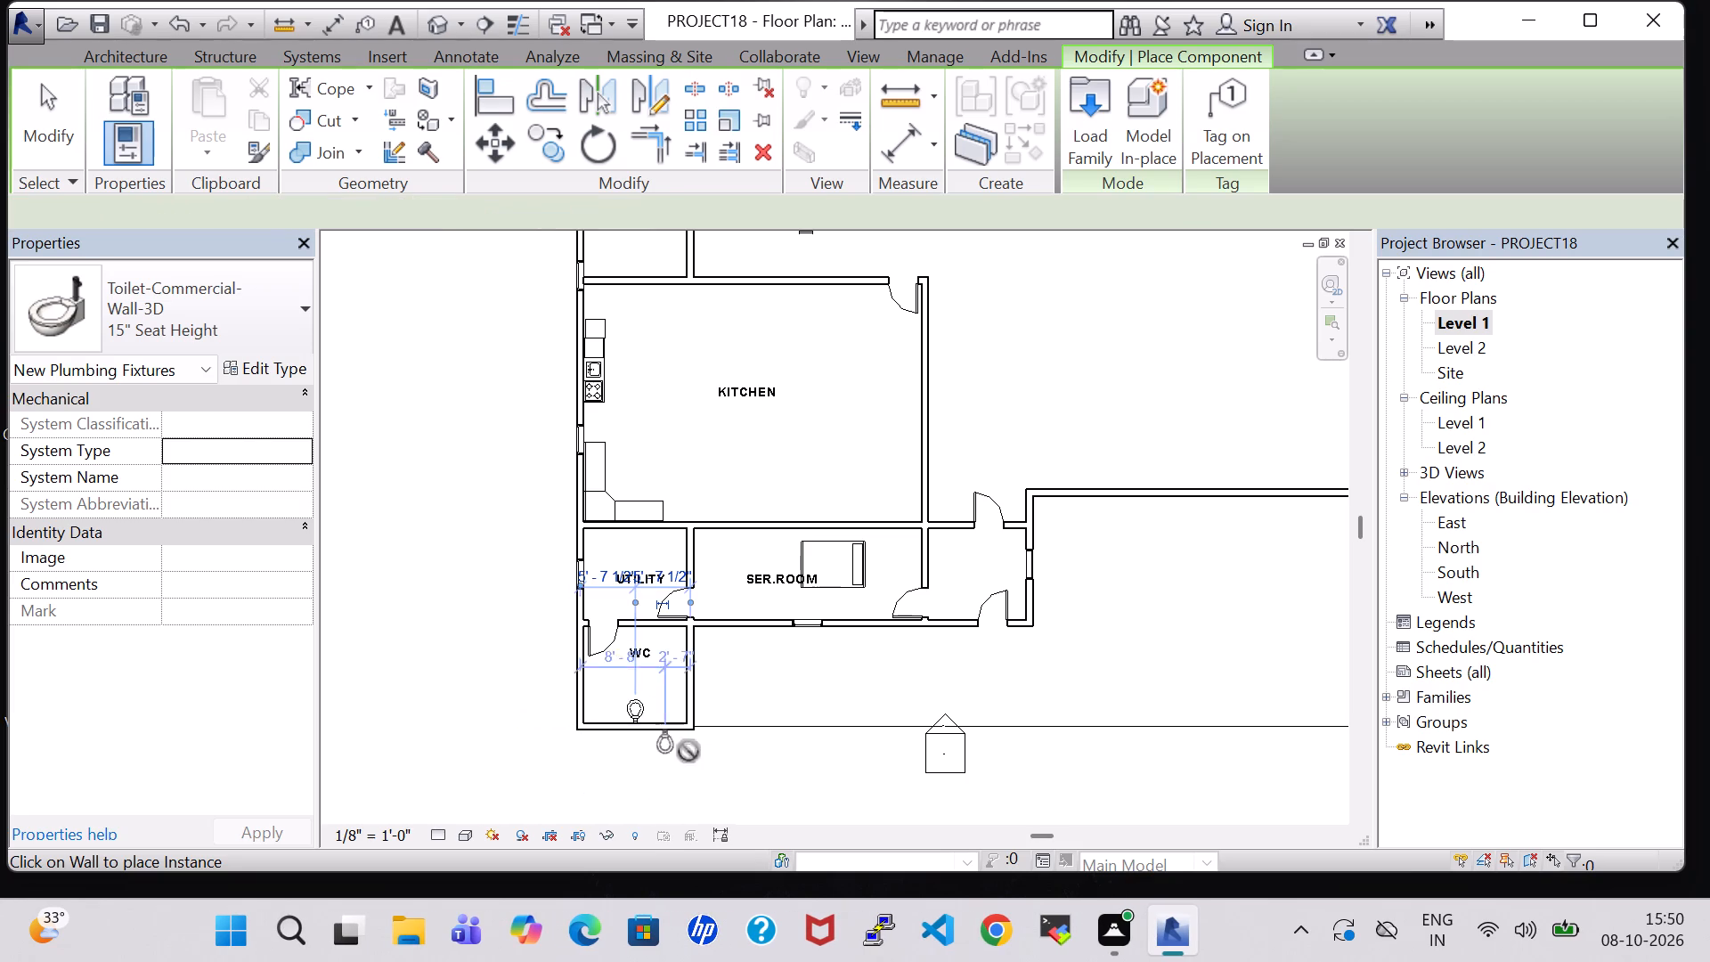
{"action": "key", "text": "Escape"}
{"action": "key", "text": "Escape"}
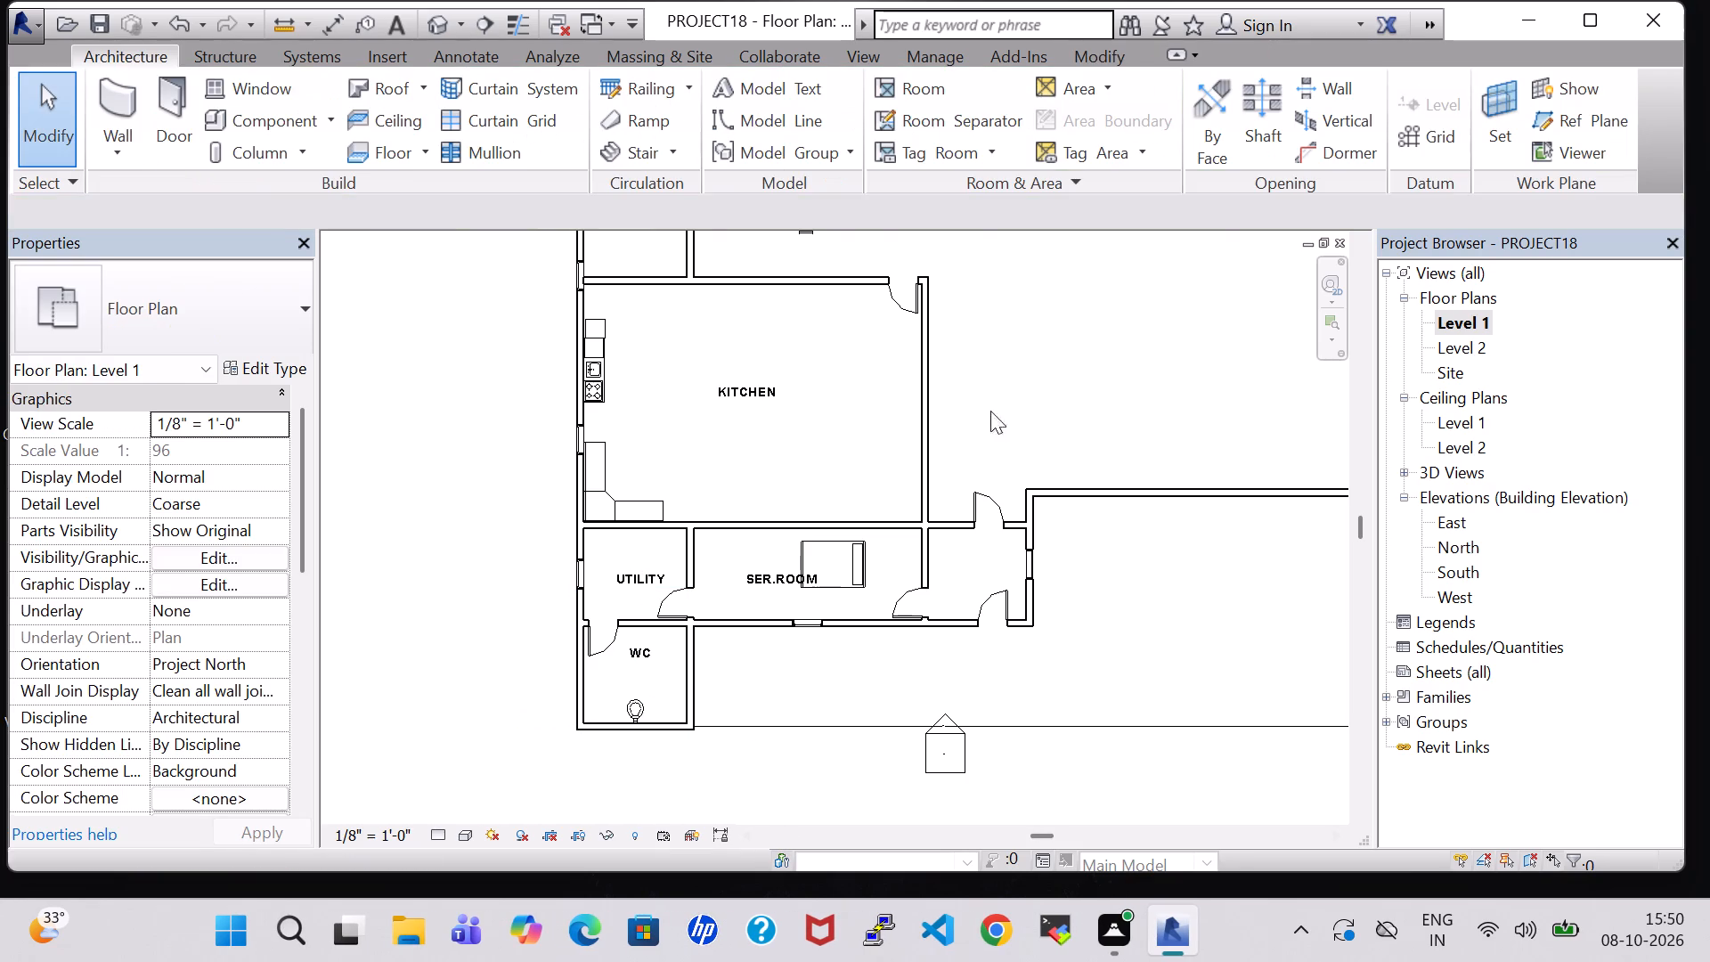
Create a similar 18" x 18" Sink Kitchen-Island from the east TOILET's sink and place it, rotated, against the WC's west wall south of the door.
{"action": "scroll", "coordinate": [1102, 367], "scroll_direction": "down", "scroll_amount": 2}
{"action": "middle_click_drag", "start_coordinate": [1102, 367], "coordinate": [932, 790]}
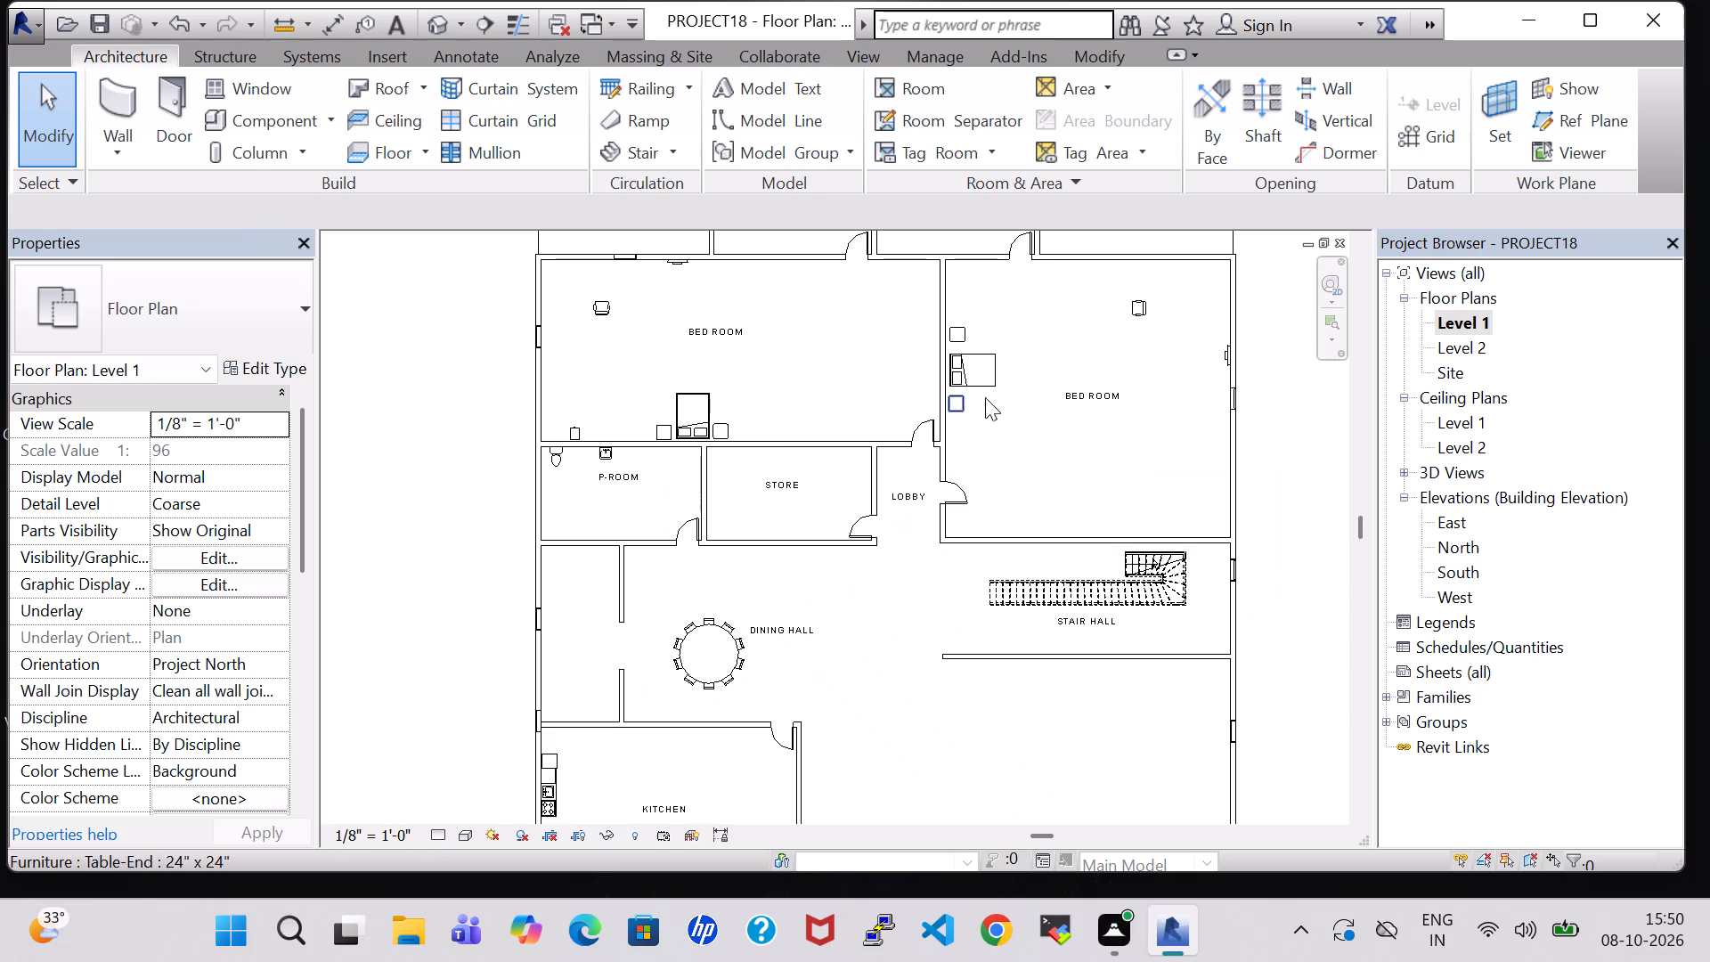
{"action": "scroll", "coordinate": [1115, 327], "scroll_direction": "down", "scroll_amount": 1}
{"action": "middle_click_drag", "start_coordinate": [1073, 340], "coordinate": [1056, 561]}
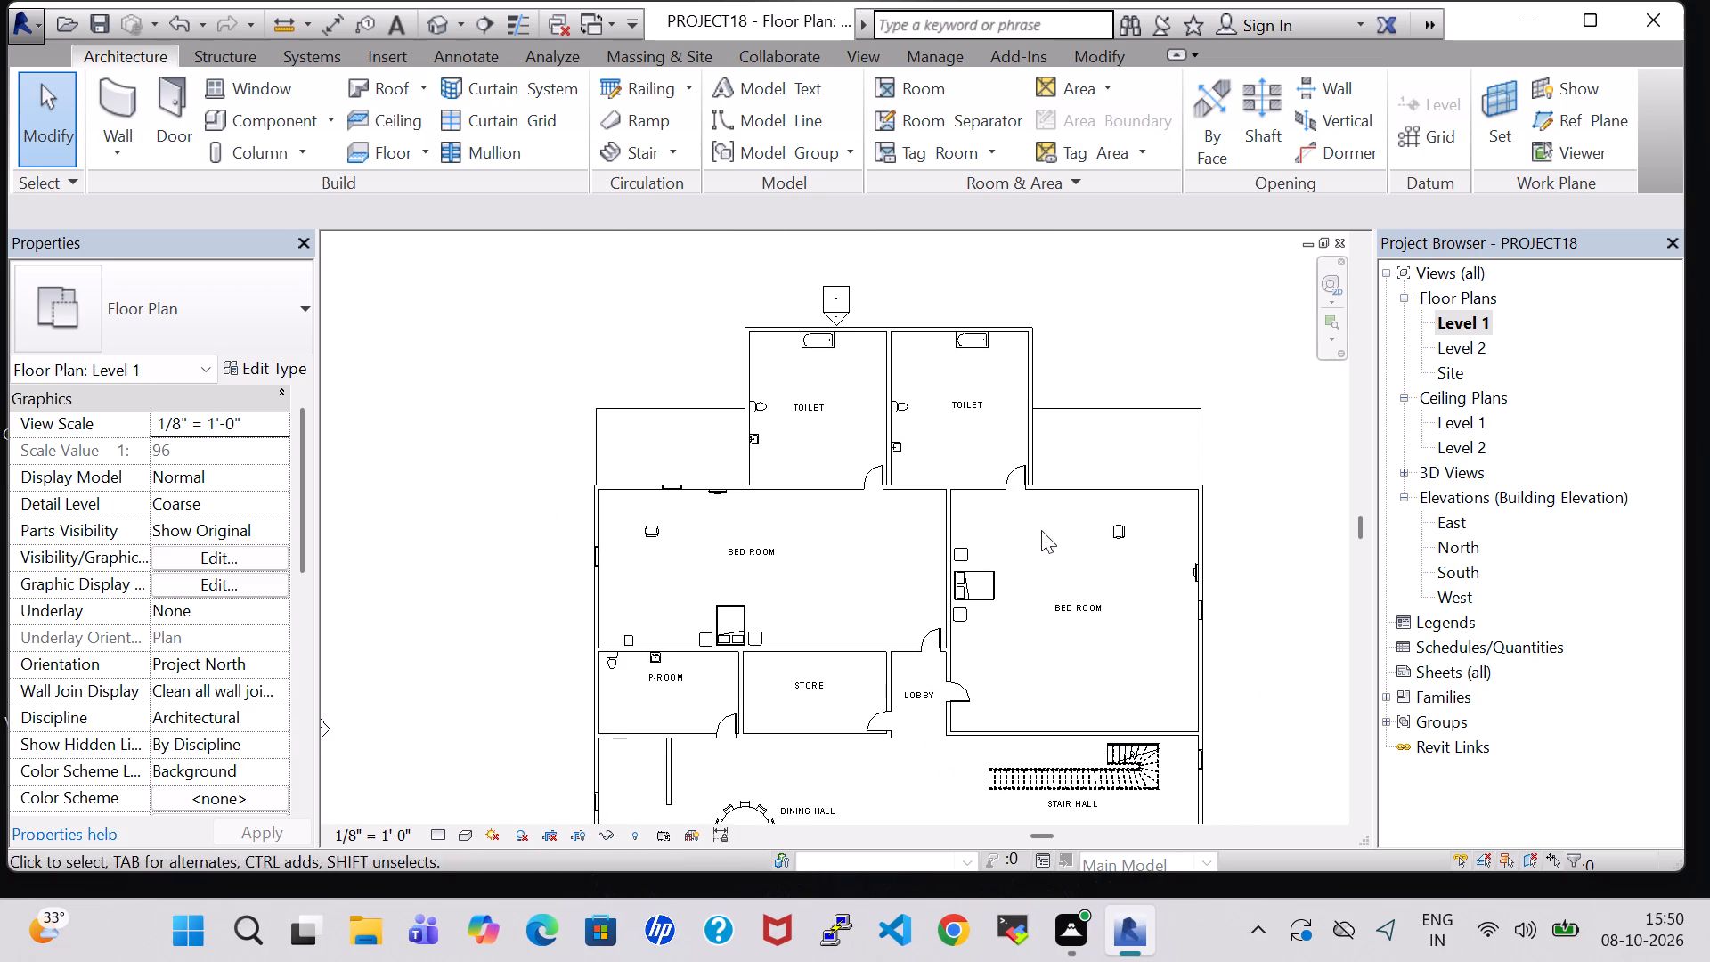
{"action": "left_click", "coordinate": [905, 439]}
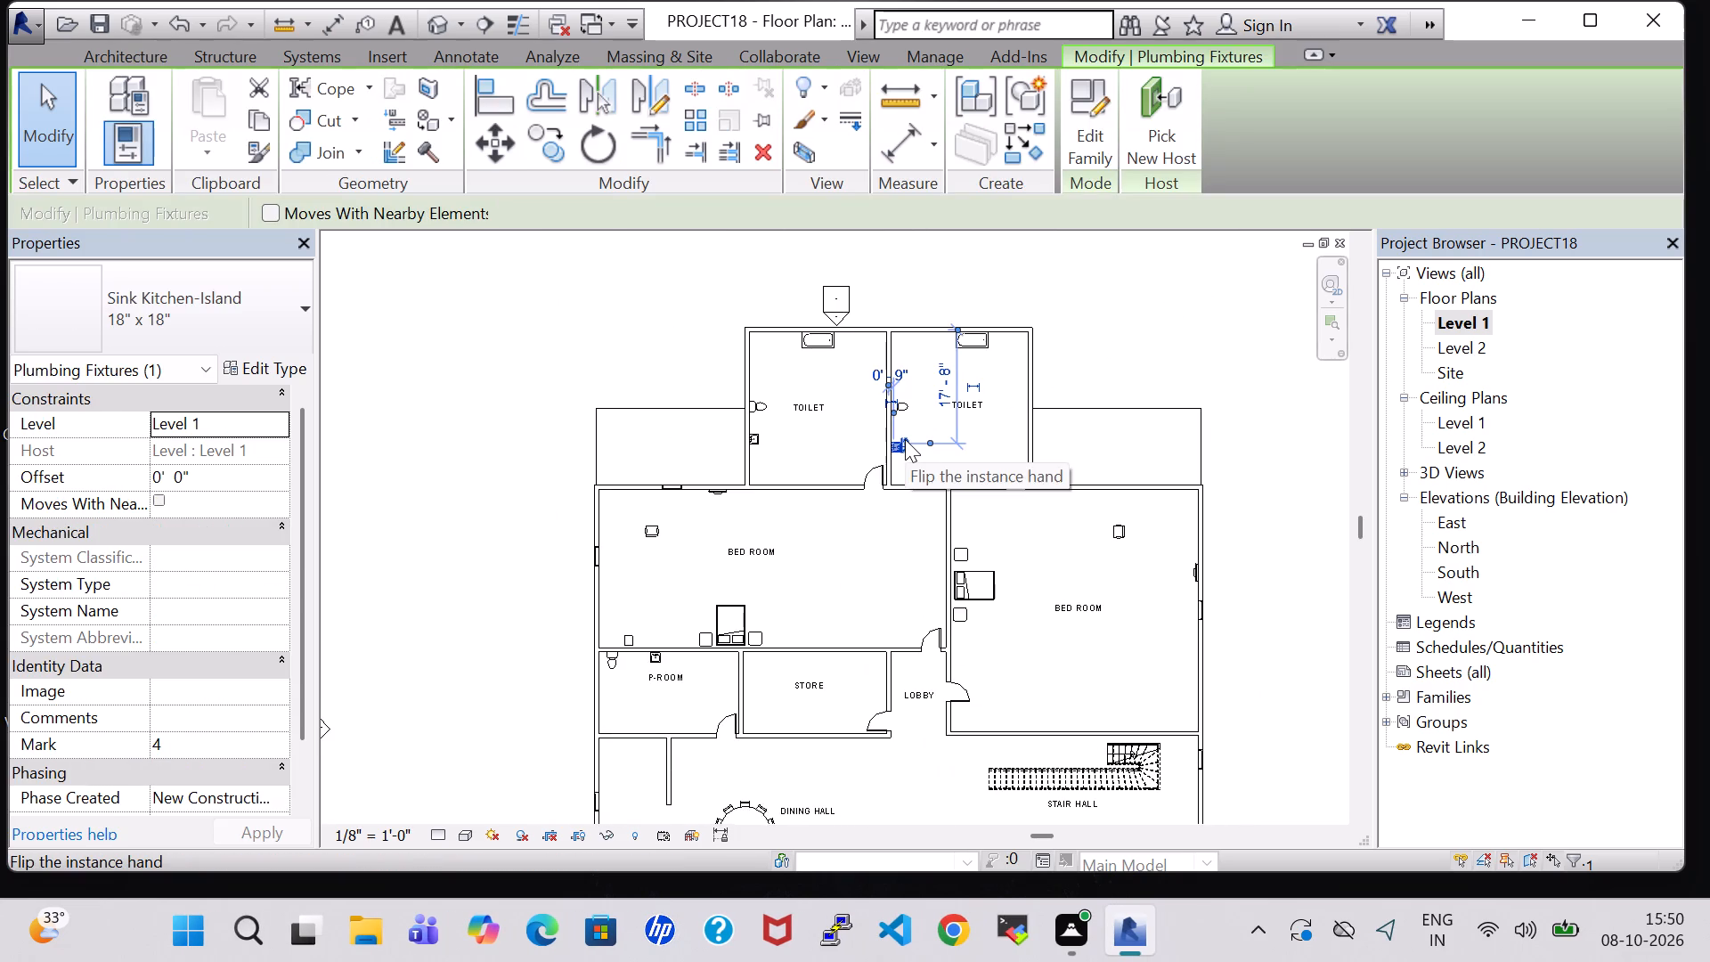
{"action": "right_click", "coordinate": [901, 451]}
{"action": "left_click", "coordinate": [1026, 480]}
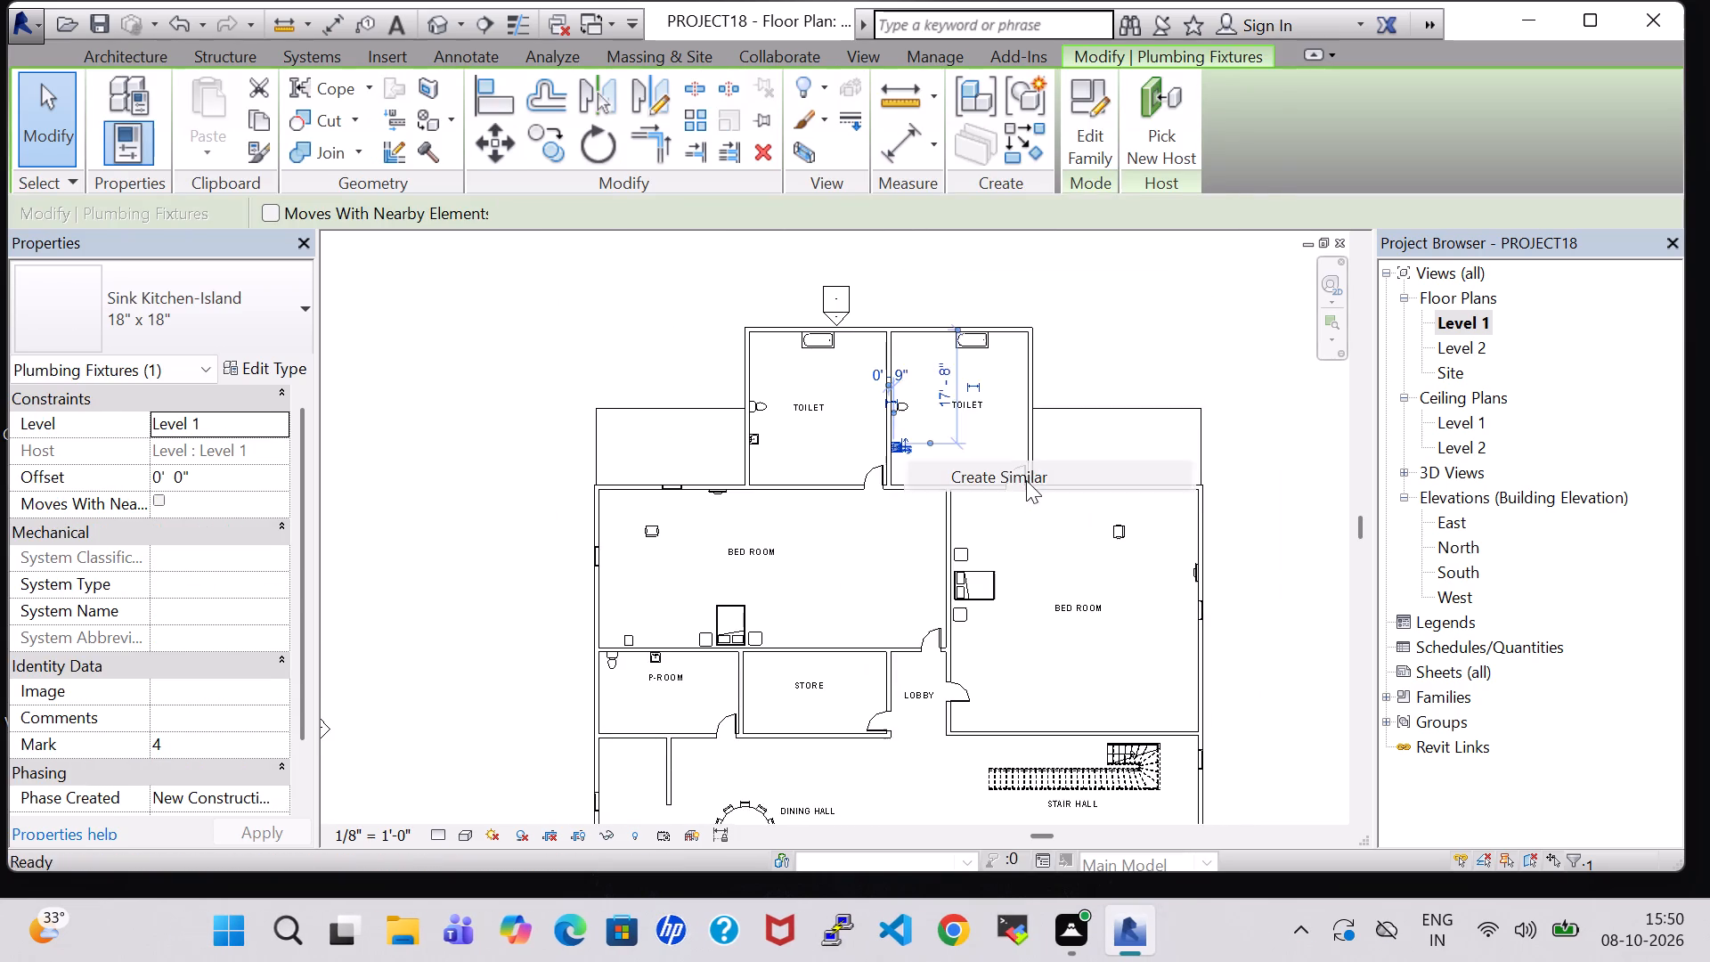
{"action": "middle_click_drag", "start_coordinate": [900, 602], "coordinate": [986, 242]}
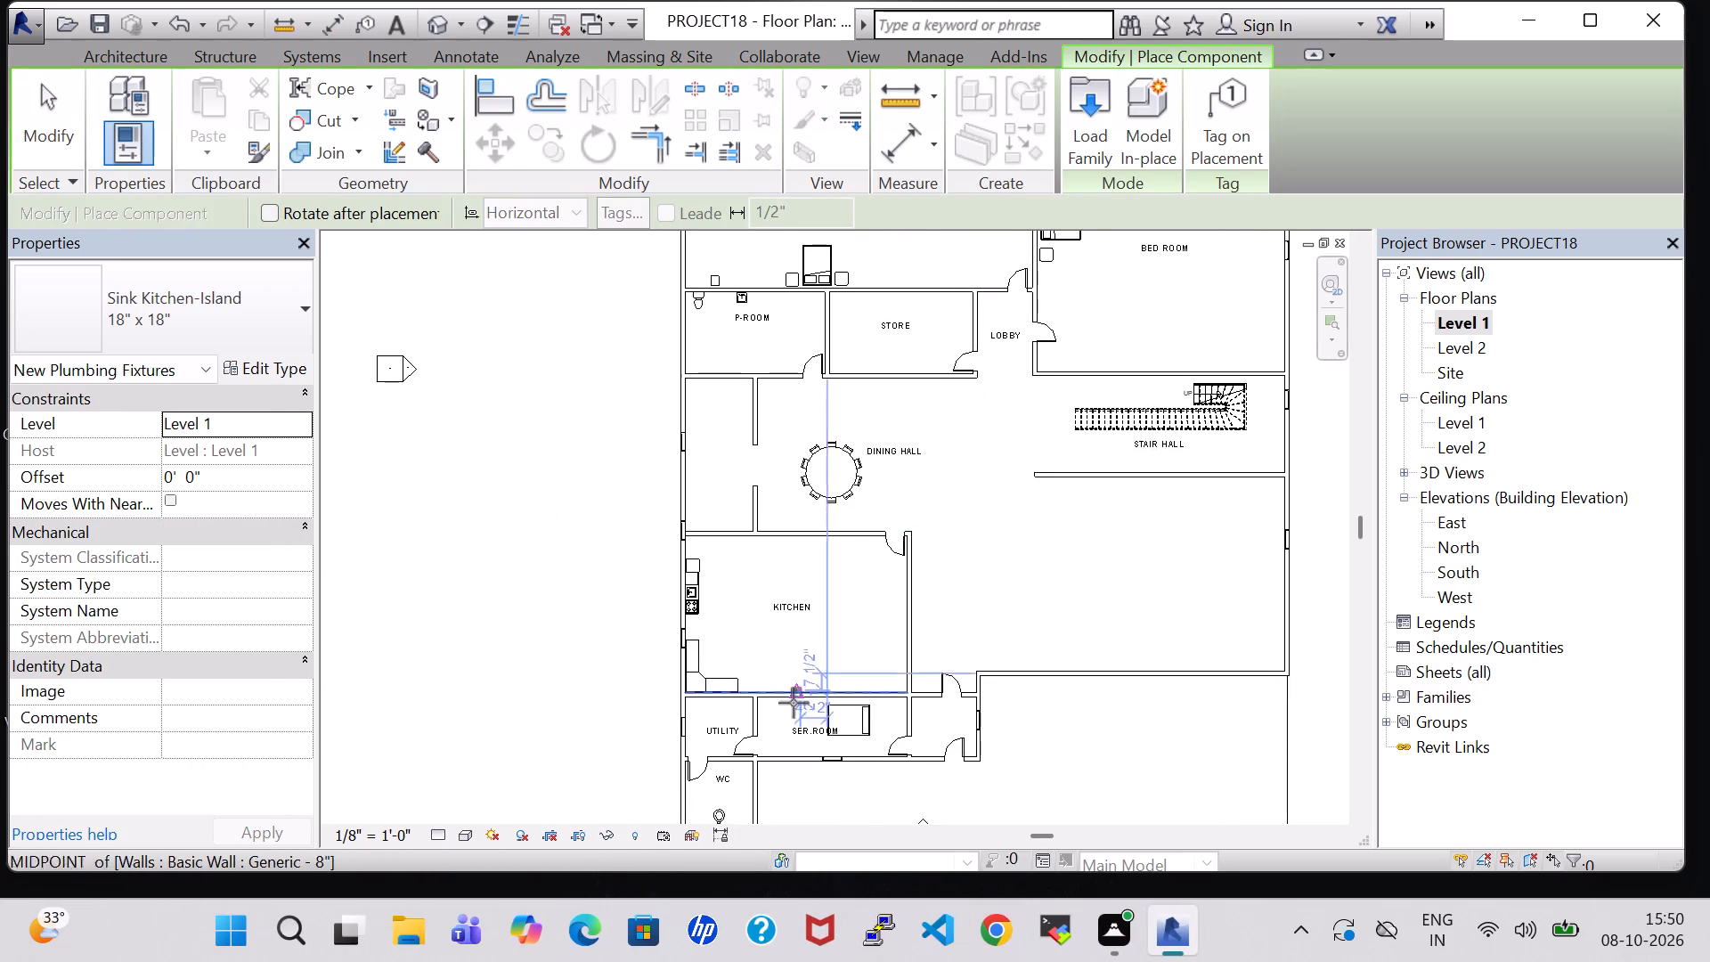
{"action": "middle_click_drag", "start_coordinate": [794, 704], "coordinate": [825, 443]}
{"action": "scroll", "coordinate": [794, 558], "scroll_direction": "up", "scroll_amount": 9}
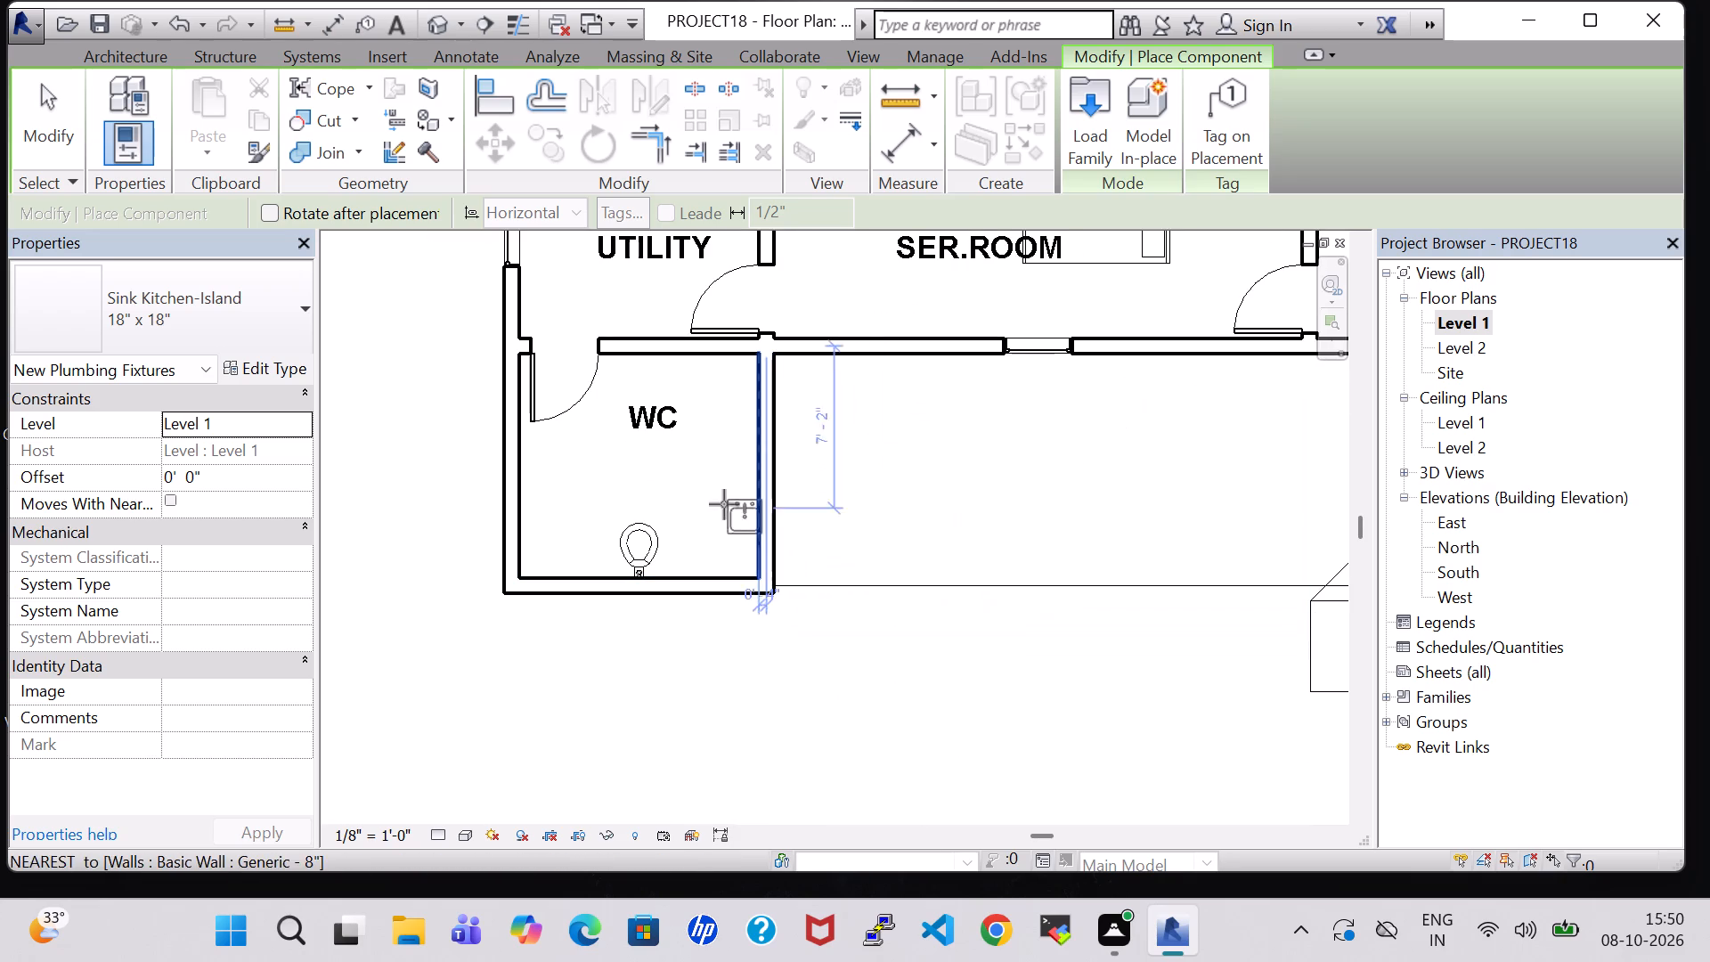
{"action": "key", "text": "space"}
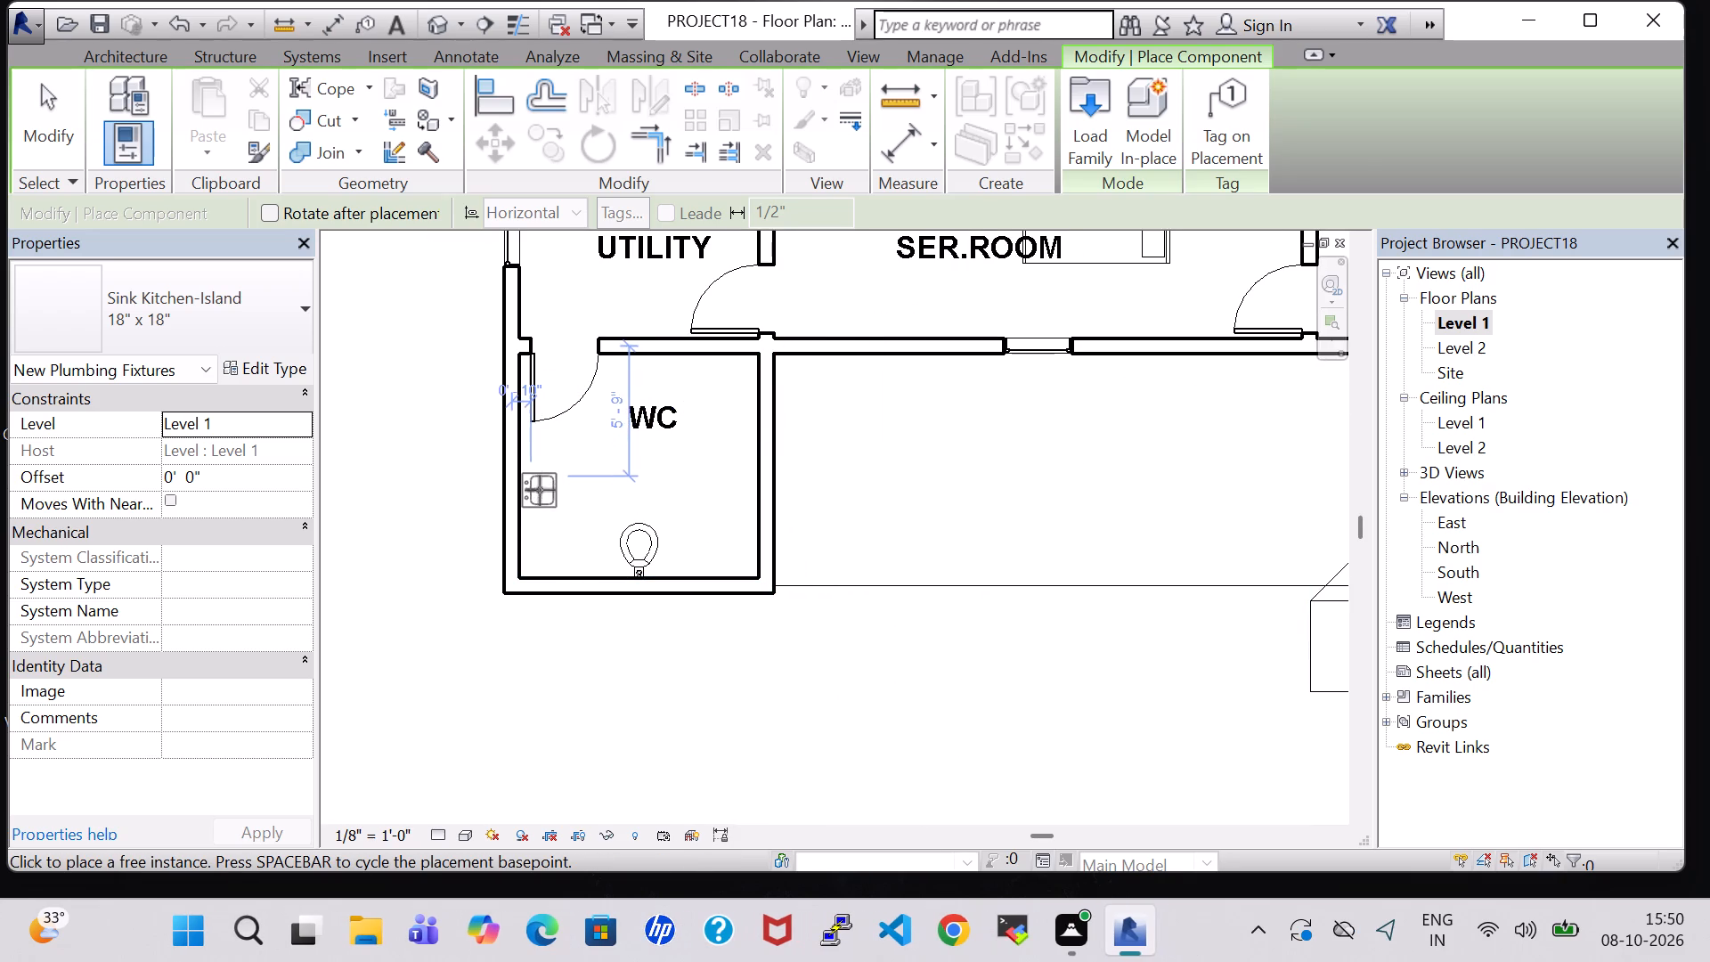
{"action": "left_click", "coordinate": [540, 465]}
{"action": "key", "text": "Escape"}
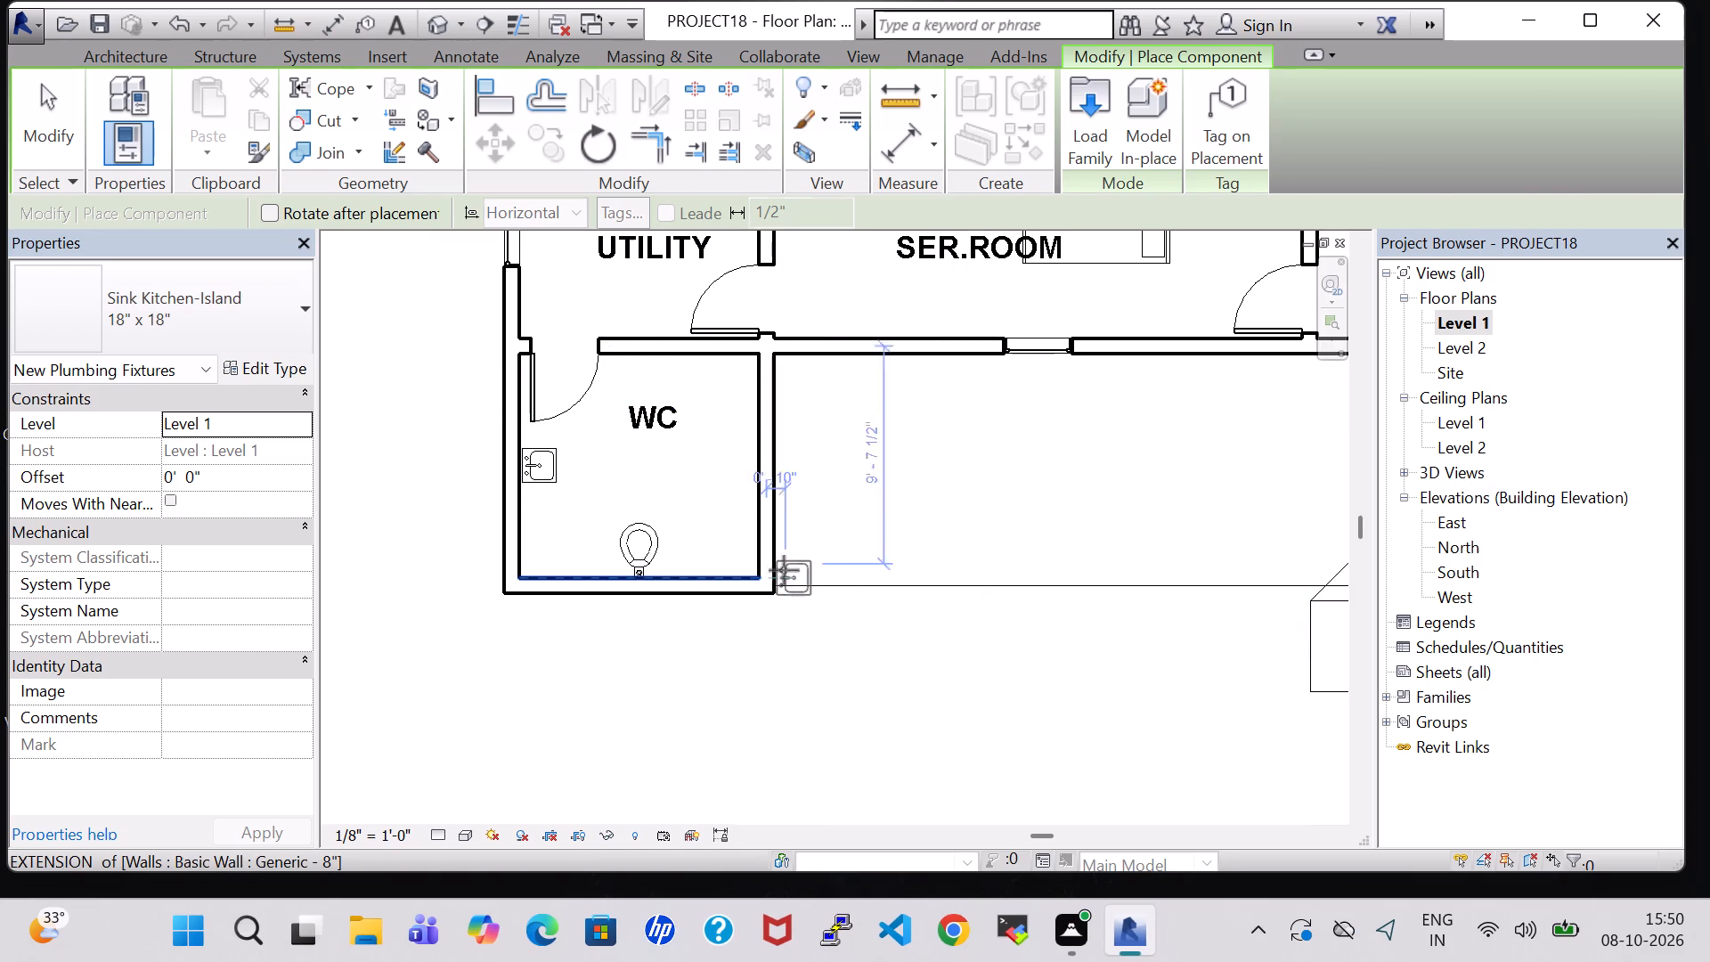
{"action": "key", "text": "Escape"}
Place a tagged room in the small space east of SER.ROOM.
{"action": "scroll", "coordinate": [766, 551], "scroll_direction": "down", "scroll_amount": 5}
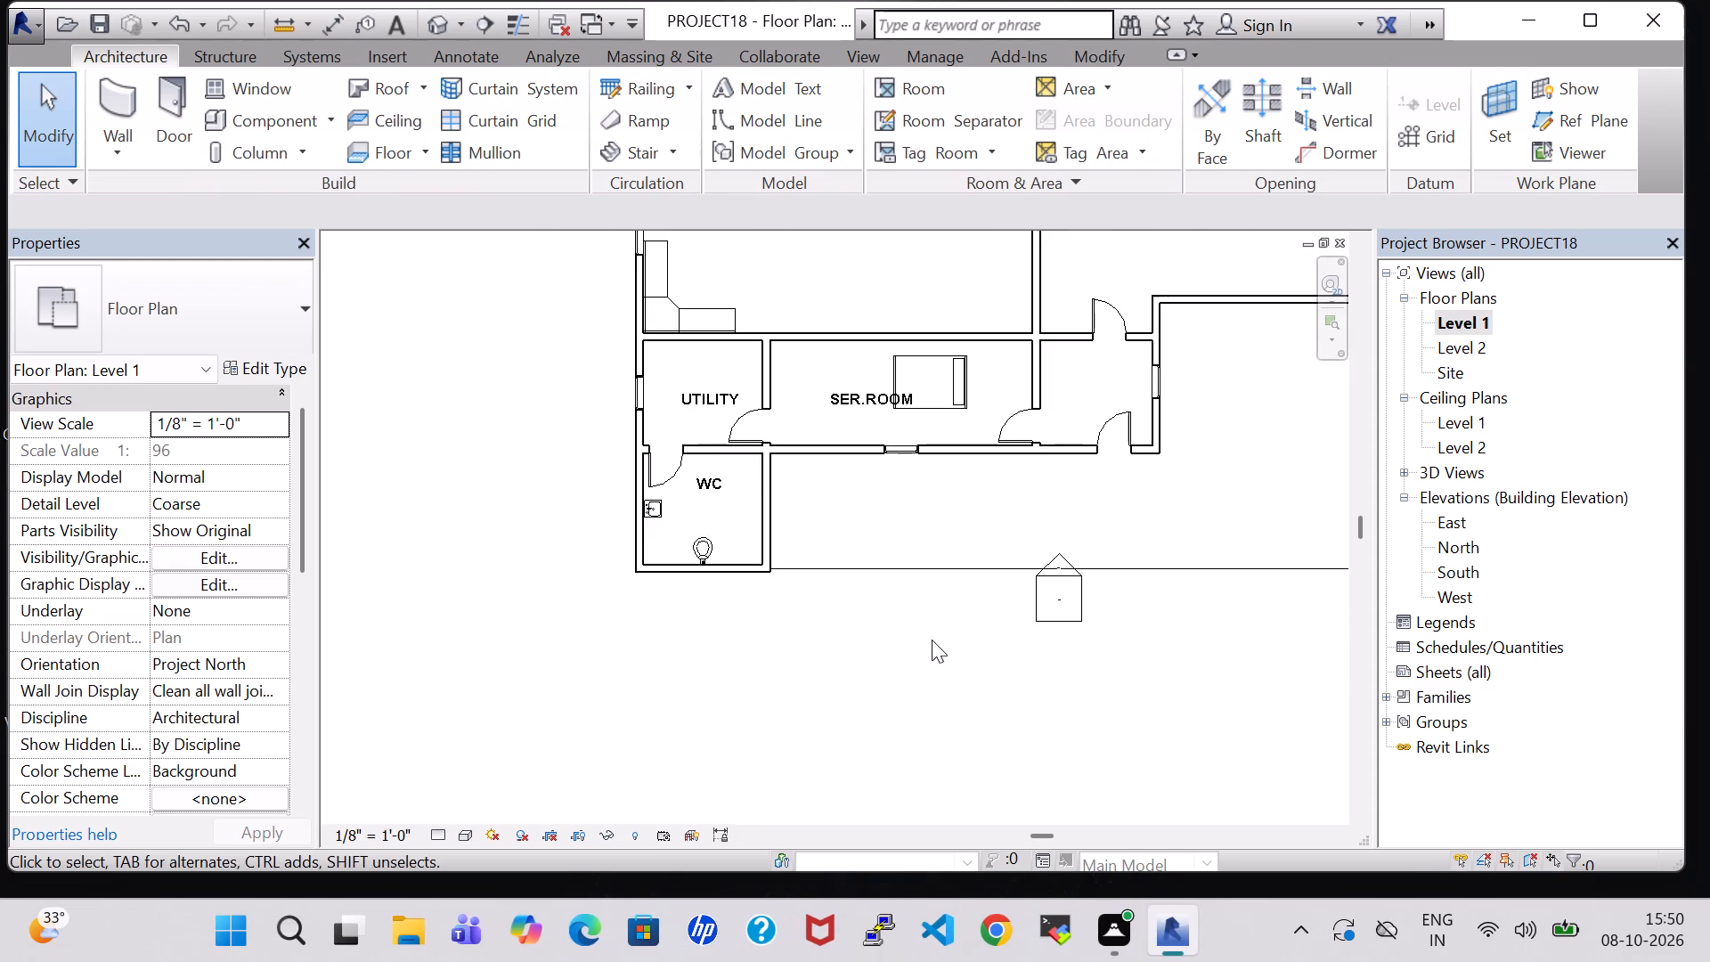
{"action": "scroll", "coordinate": [932, 640], "scroll_direction": "down", "scroll_amount": 1}
{"action": "middle_click_drag", "start_coordinate": [897, 560], "coordinate": [817, 738]}
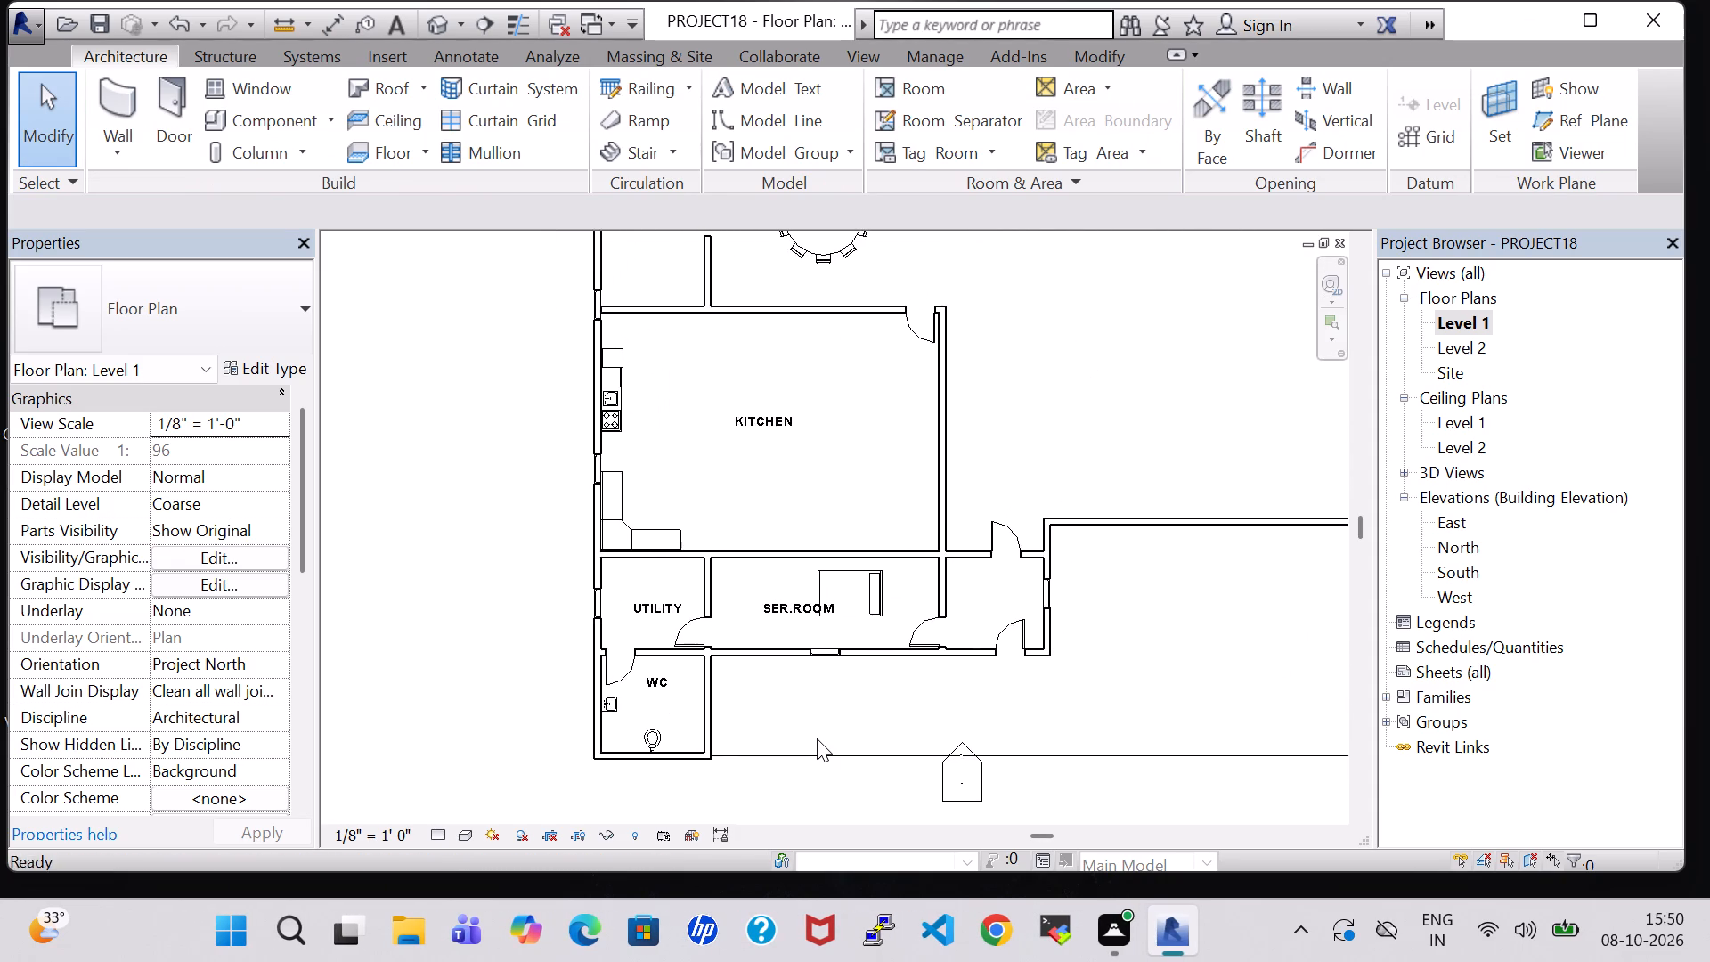
{"action": "scroll", "coordinate": [817, 738], "scroll_direction": "down", "scroll_amount": 1}
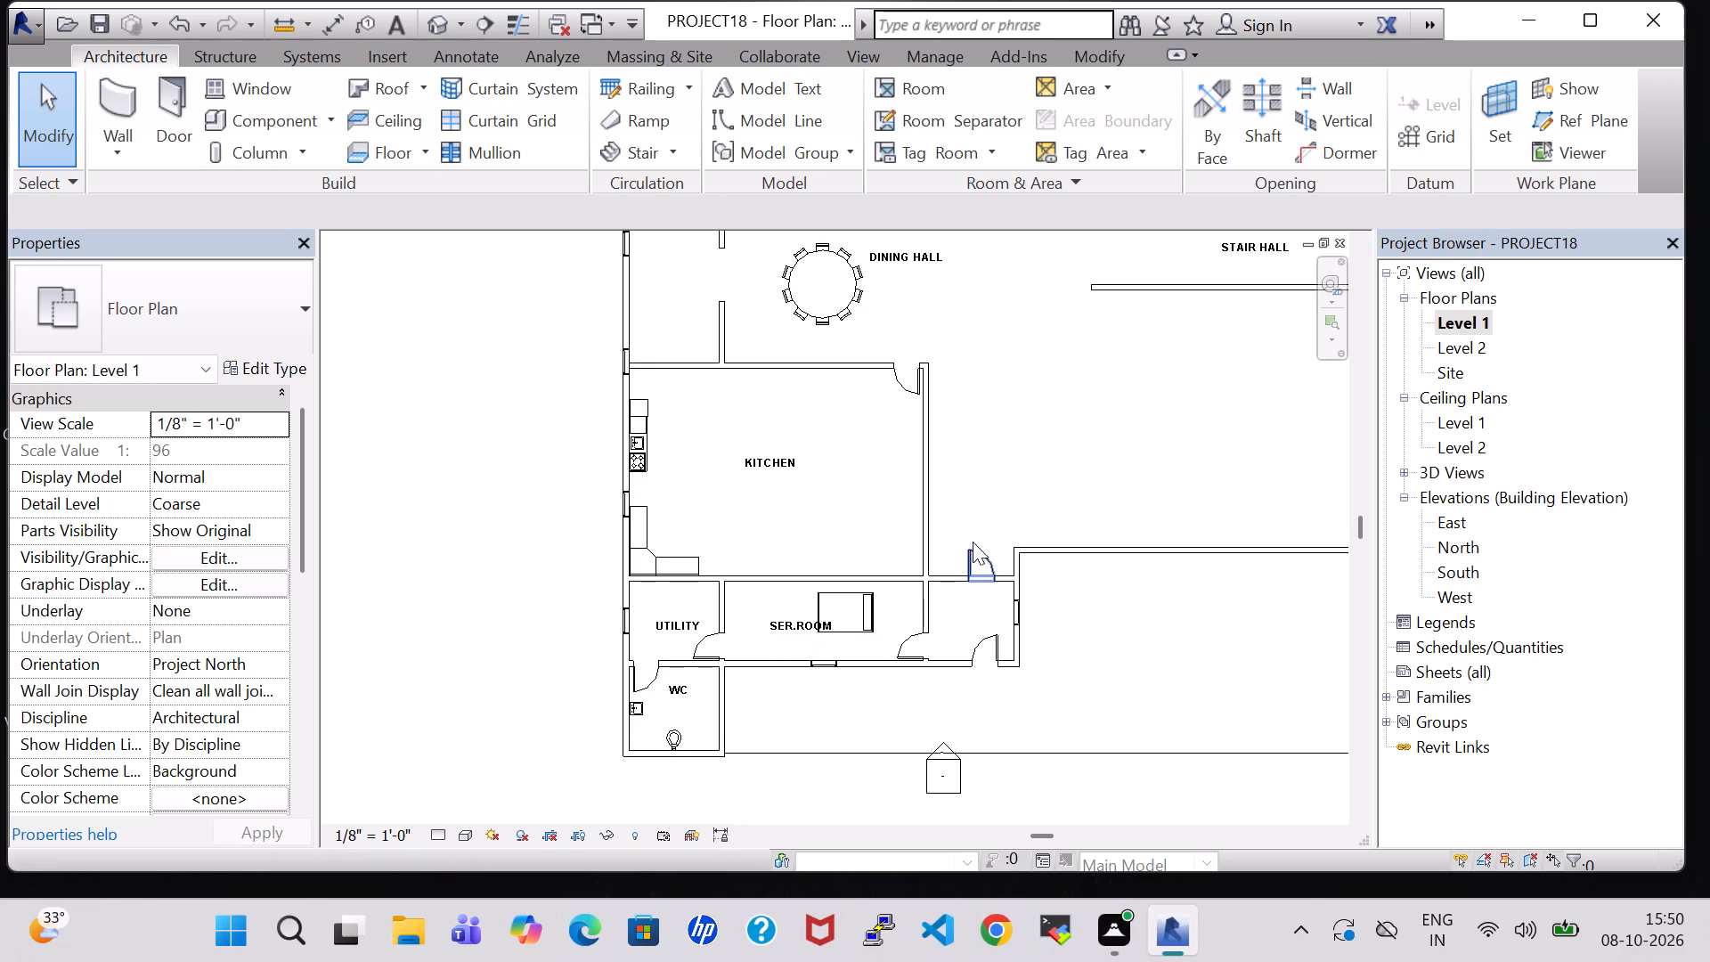
{"action": "left_click", "coordinate": [958, 84]}
{"action": "left_click", "coordinate": [939, 90]}
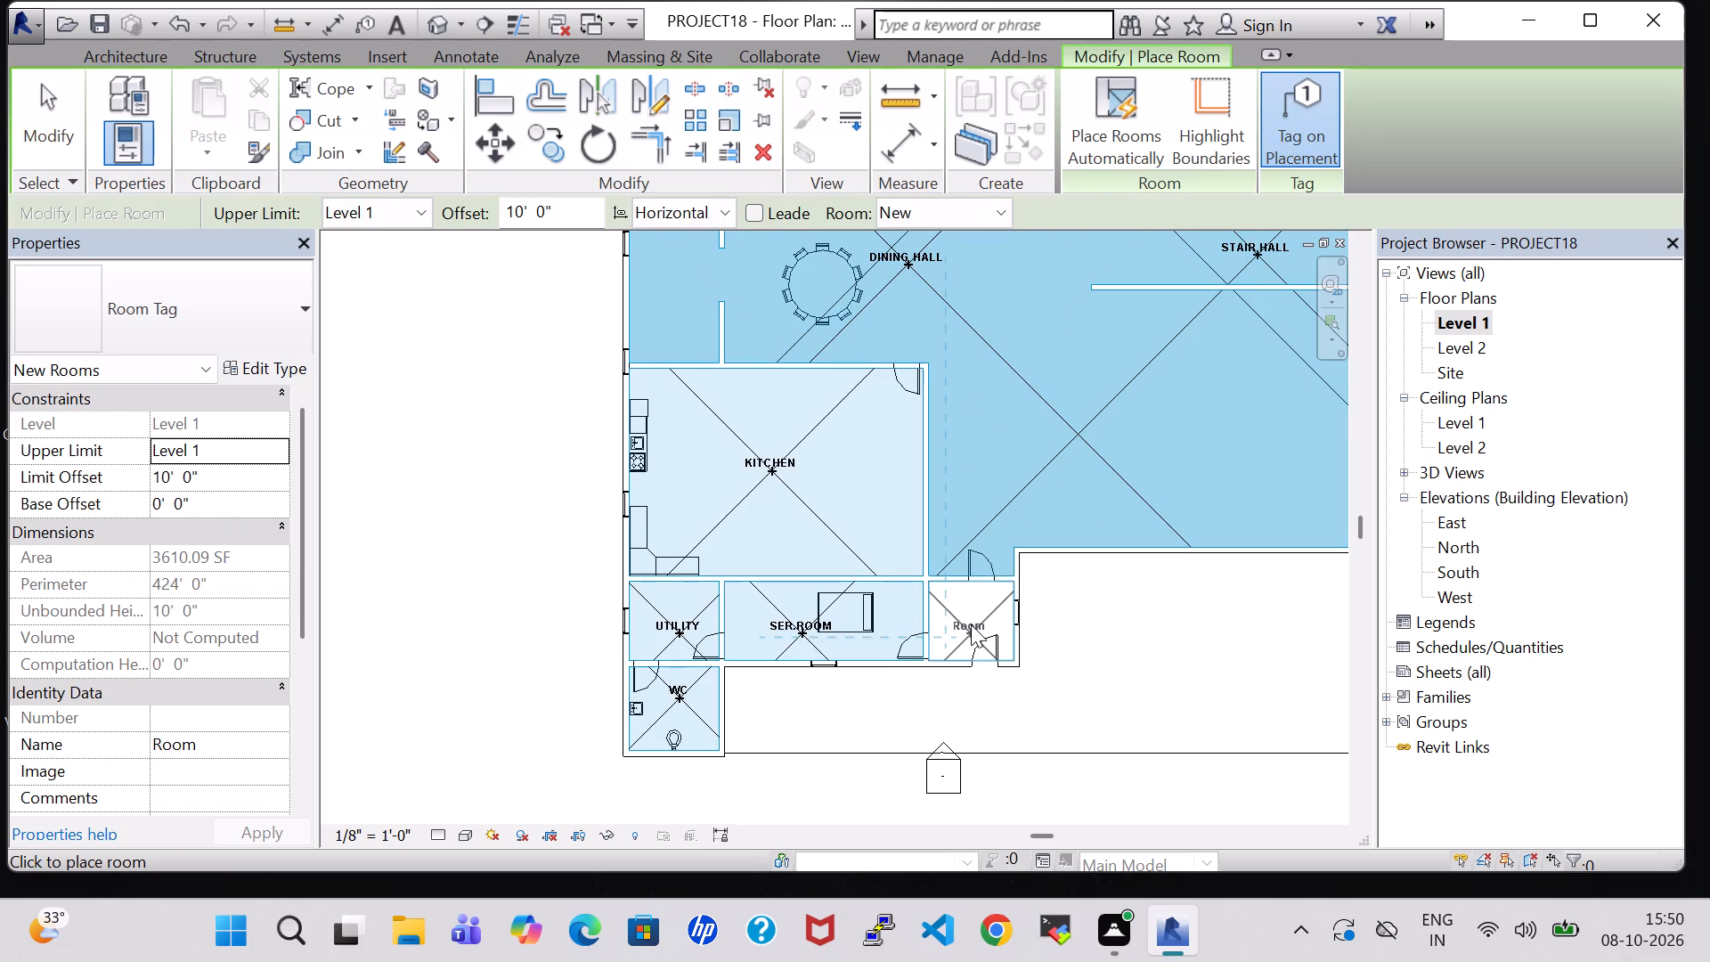
{"action": "left_click", "coordinate": [971, 624]}
{"action": "key", "text": "Escape"}
{"action": "key", "text": "Escape"}
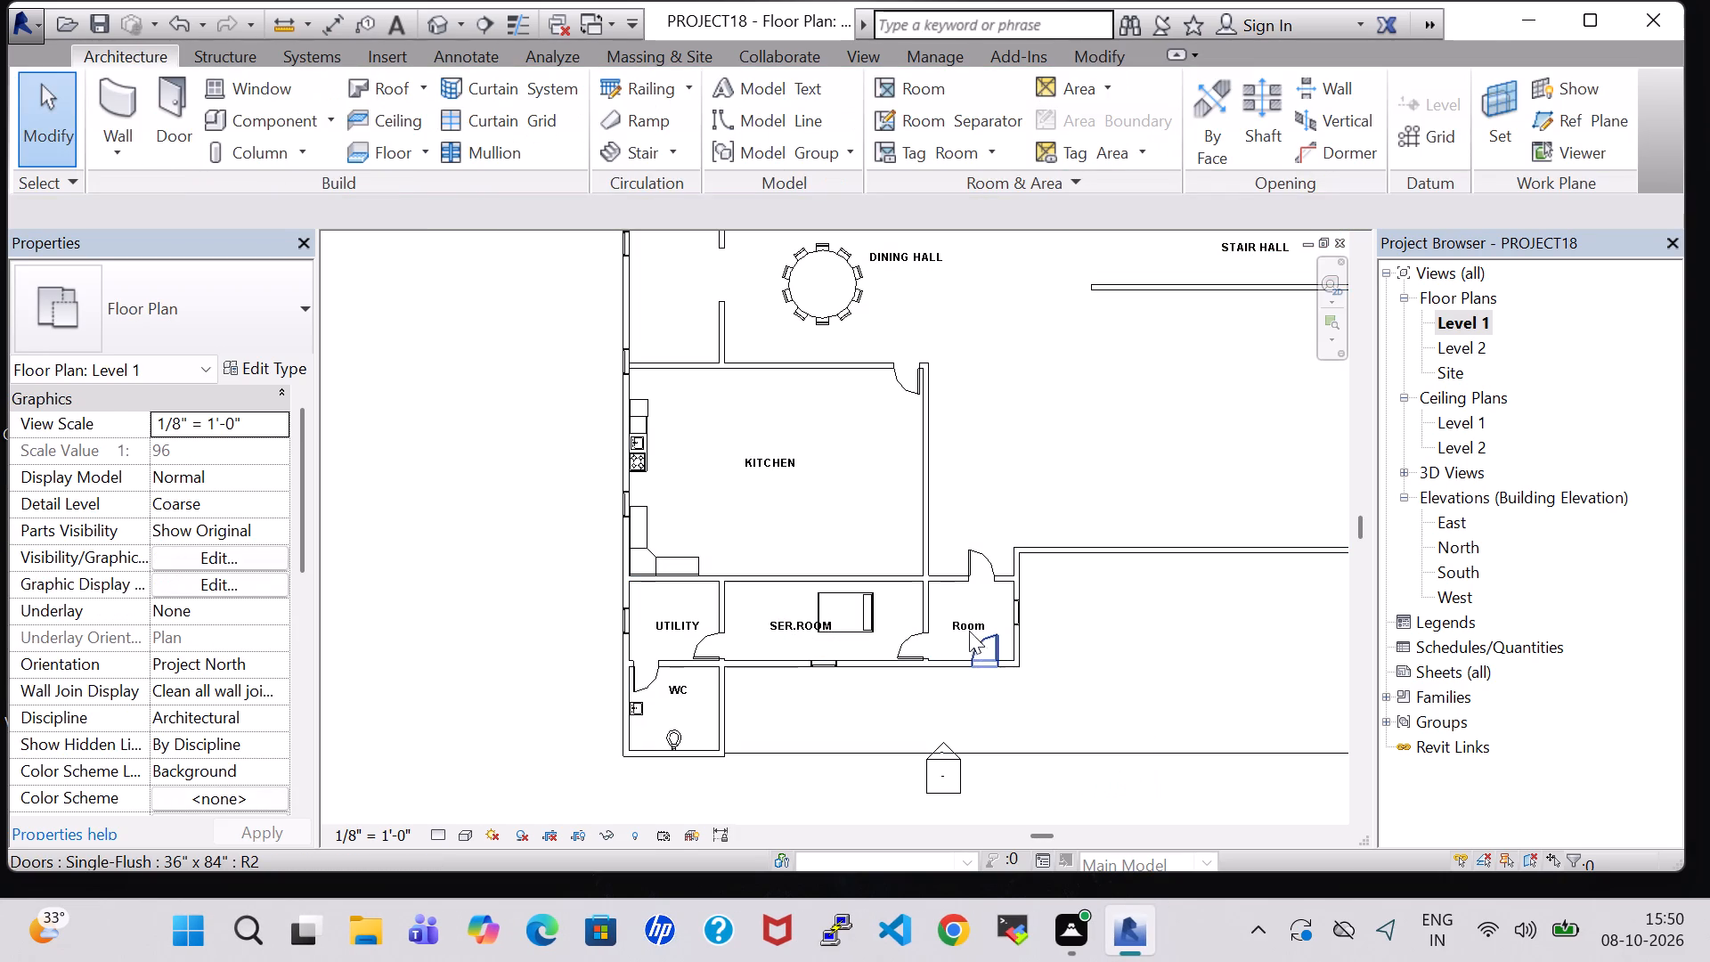
Rename the new room east of SER.ROOM as FOYER.
{"action": "left_click", "coordinate": [967, 629]}
{"action": "double_click", "coordinate": [965, 624]}
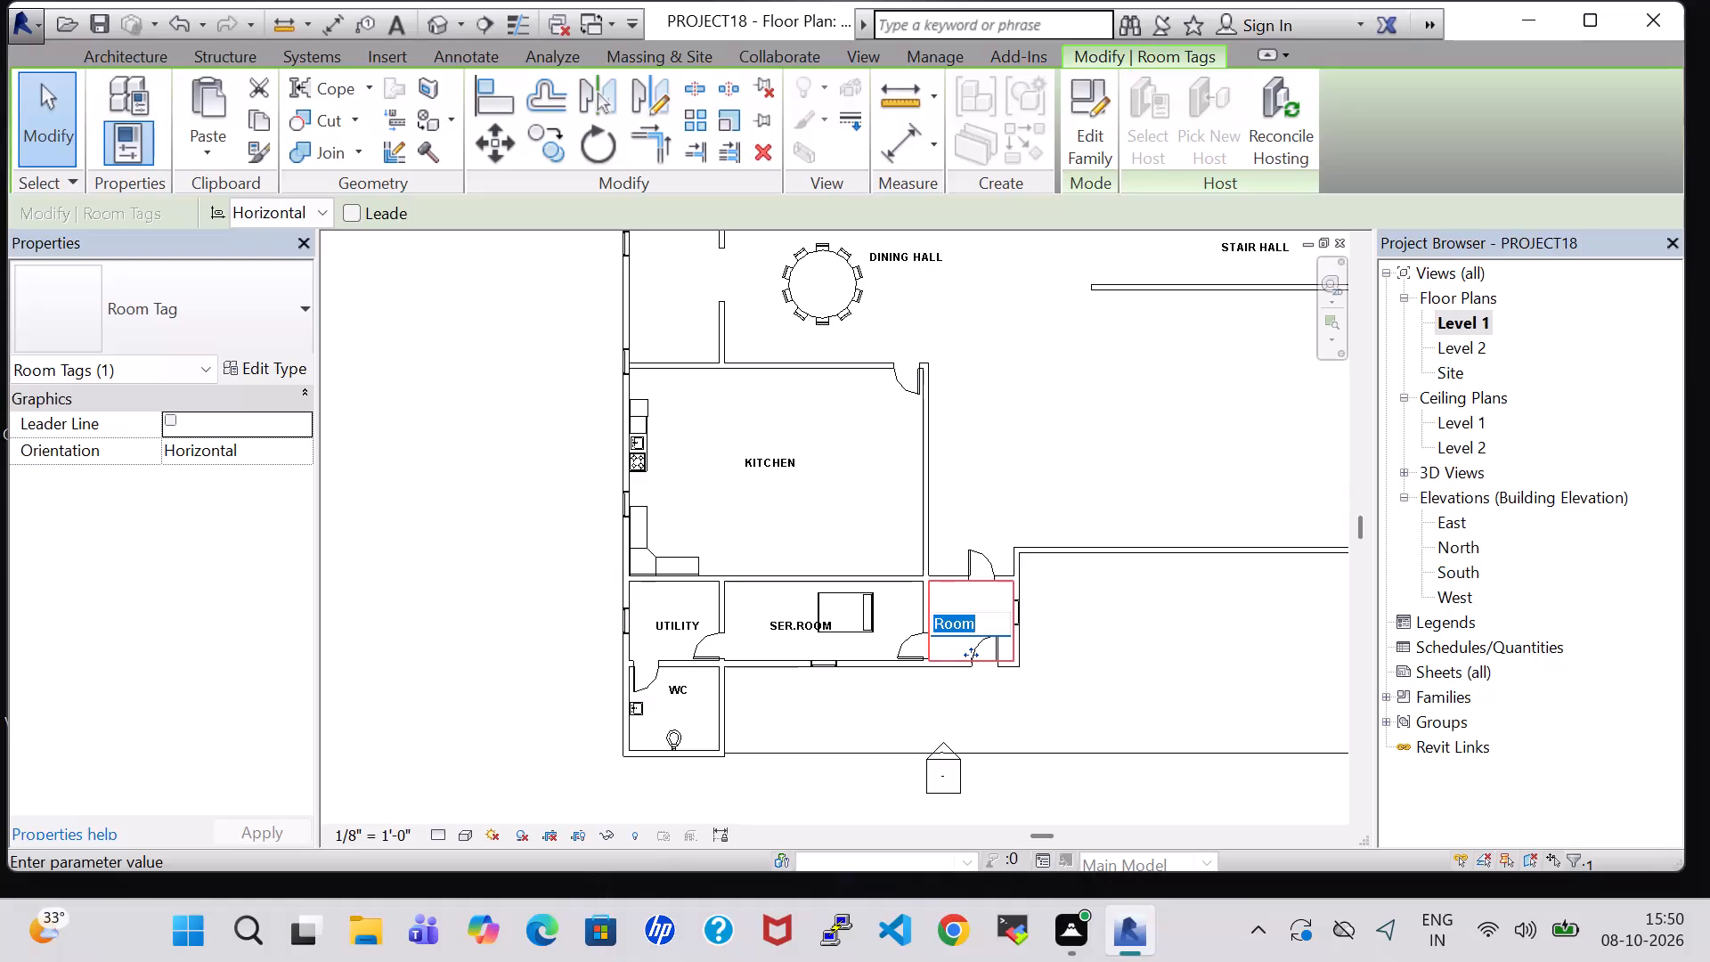
{"action": "key", "text": "BackSpace"}
{"action": "type", "text": "FOYER"}
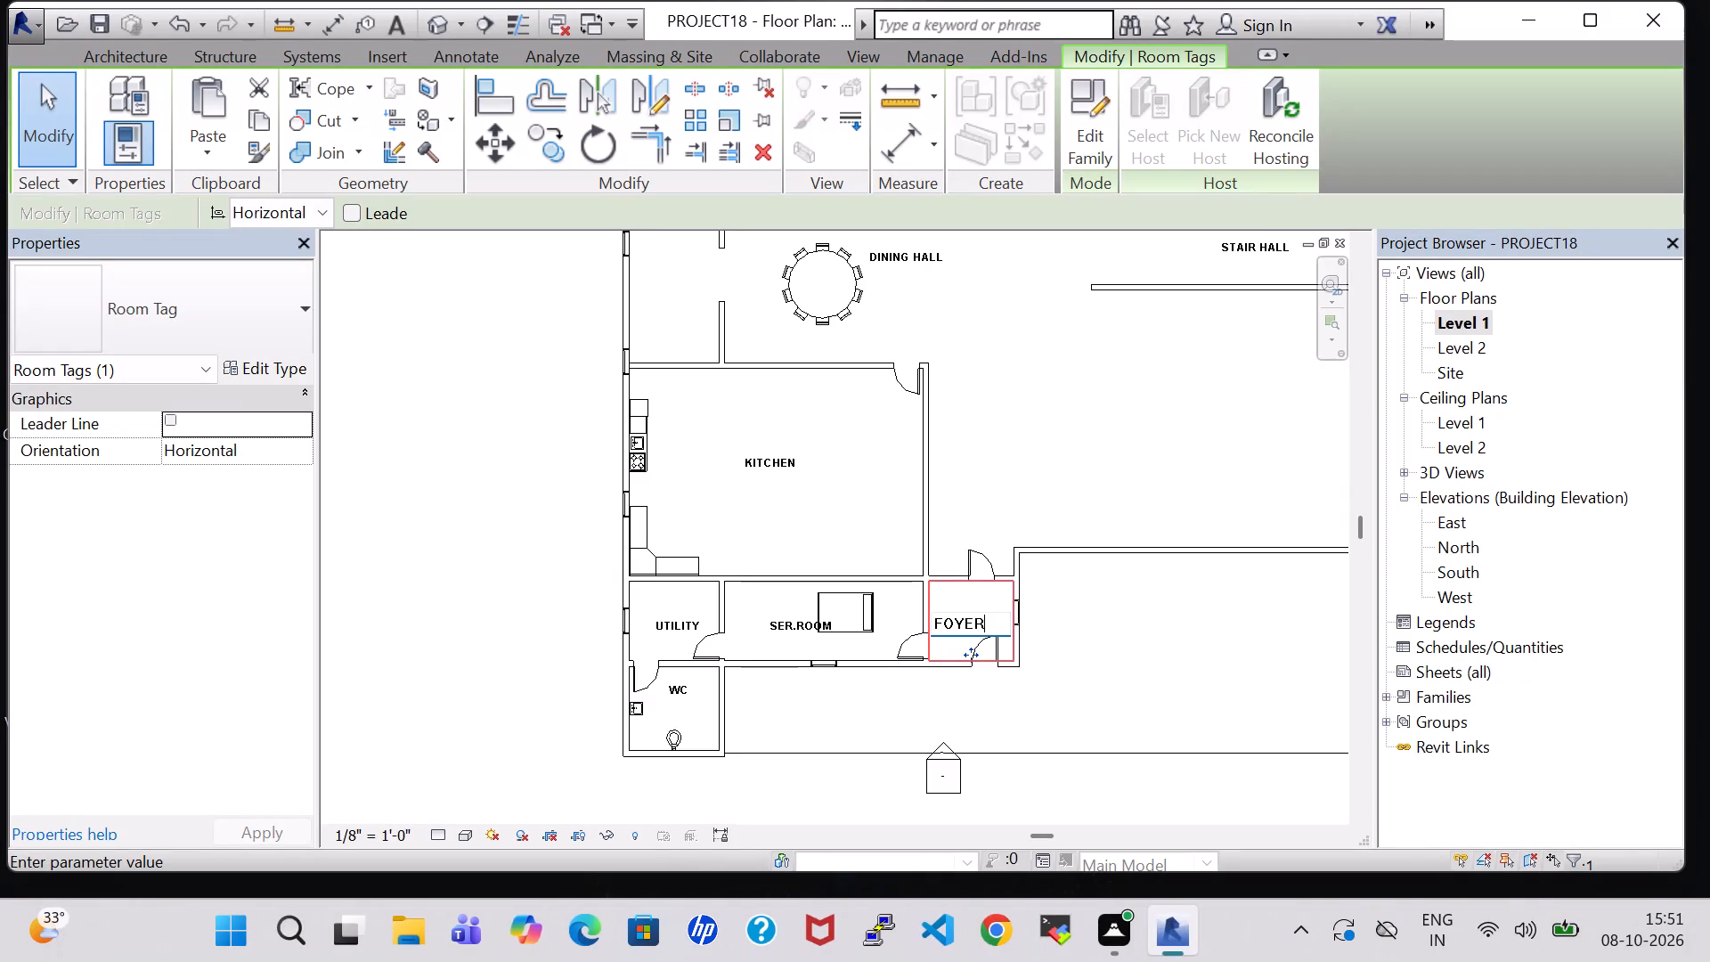
{"action": "key", "text": "Return"}
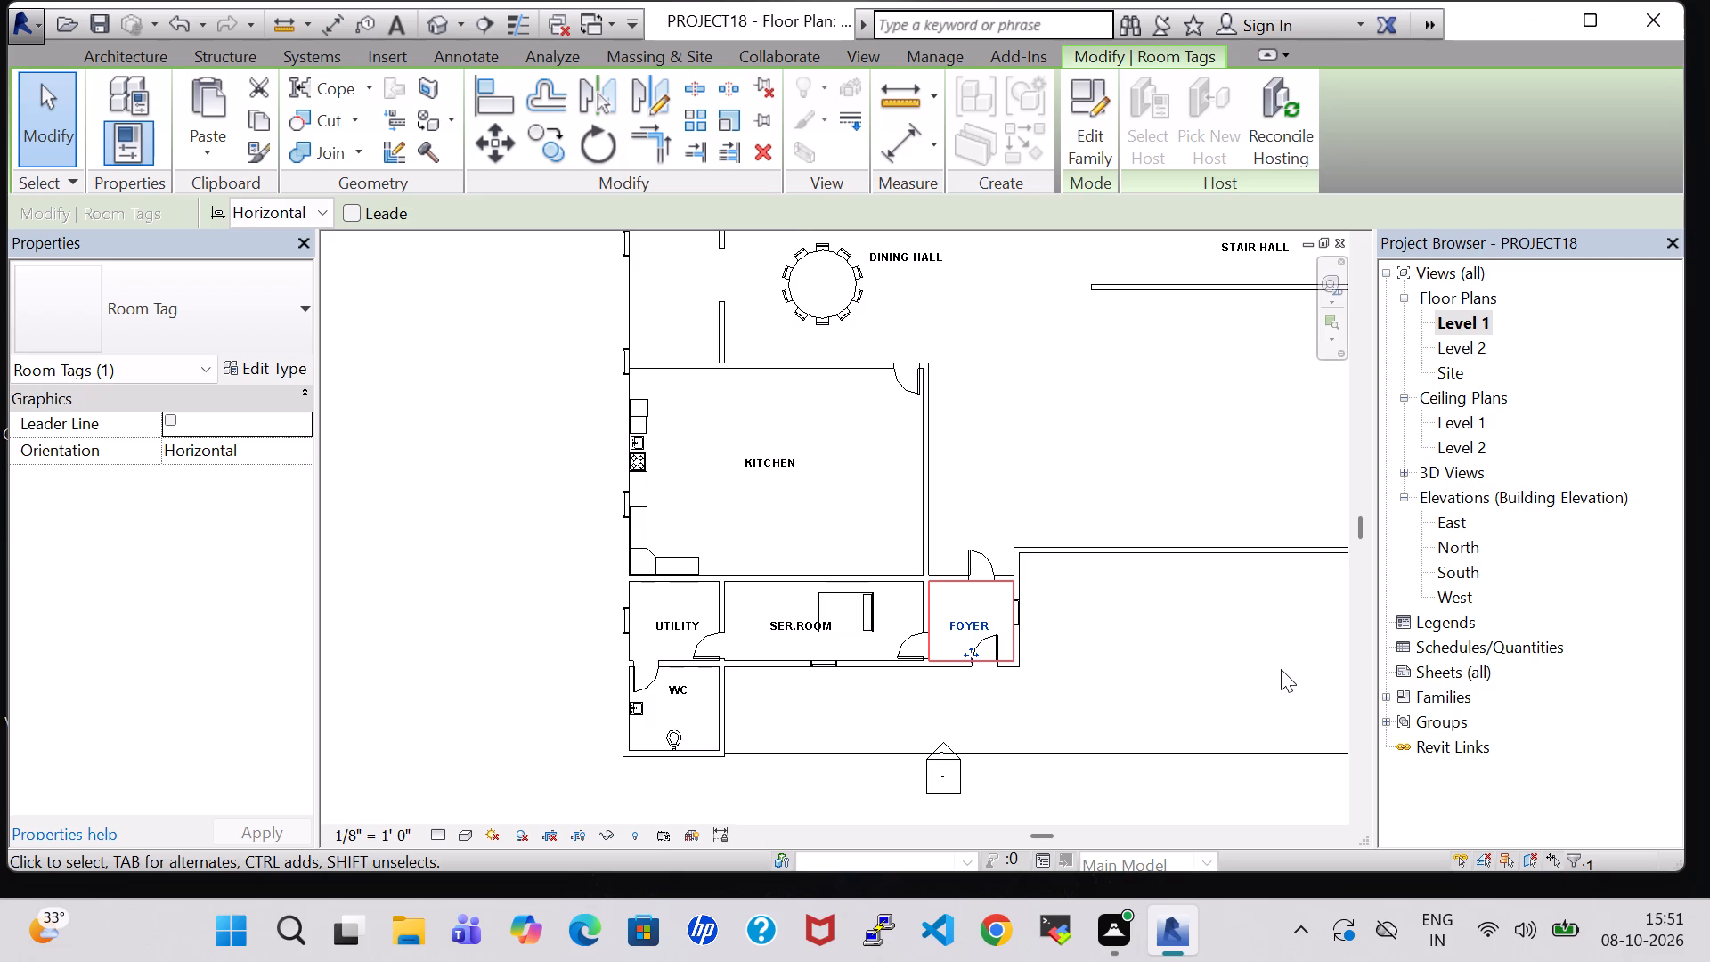
Delete the thin vertical and horizontal outline lines southeast of the building, outside the exterior walls.
{"action": "scroll", "coordinate": [1281, 669], "scroll_direction": "down", "scroll_amount": 2}
{"action": "middle_click_drag", "start_coordinate": [1271, 664], "coordinate": [1037, 665]}
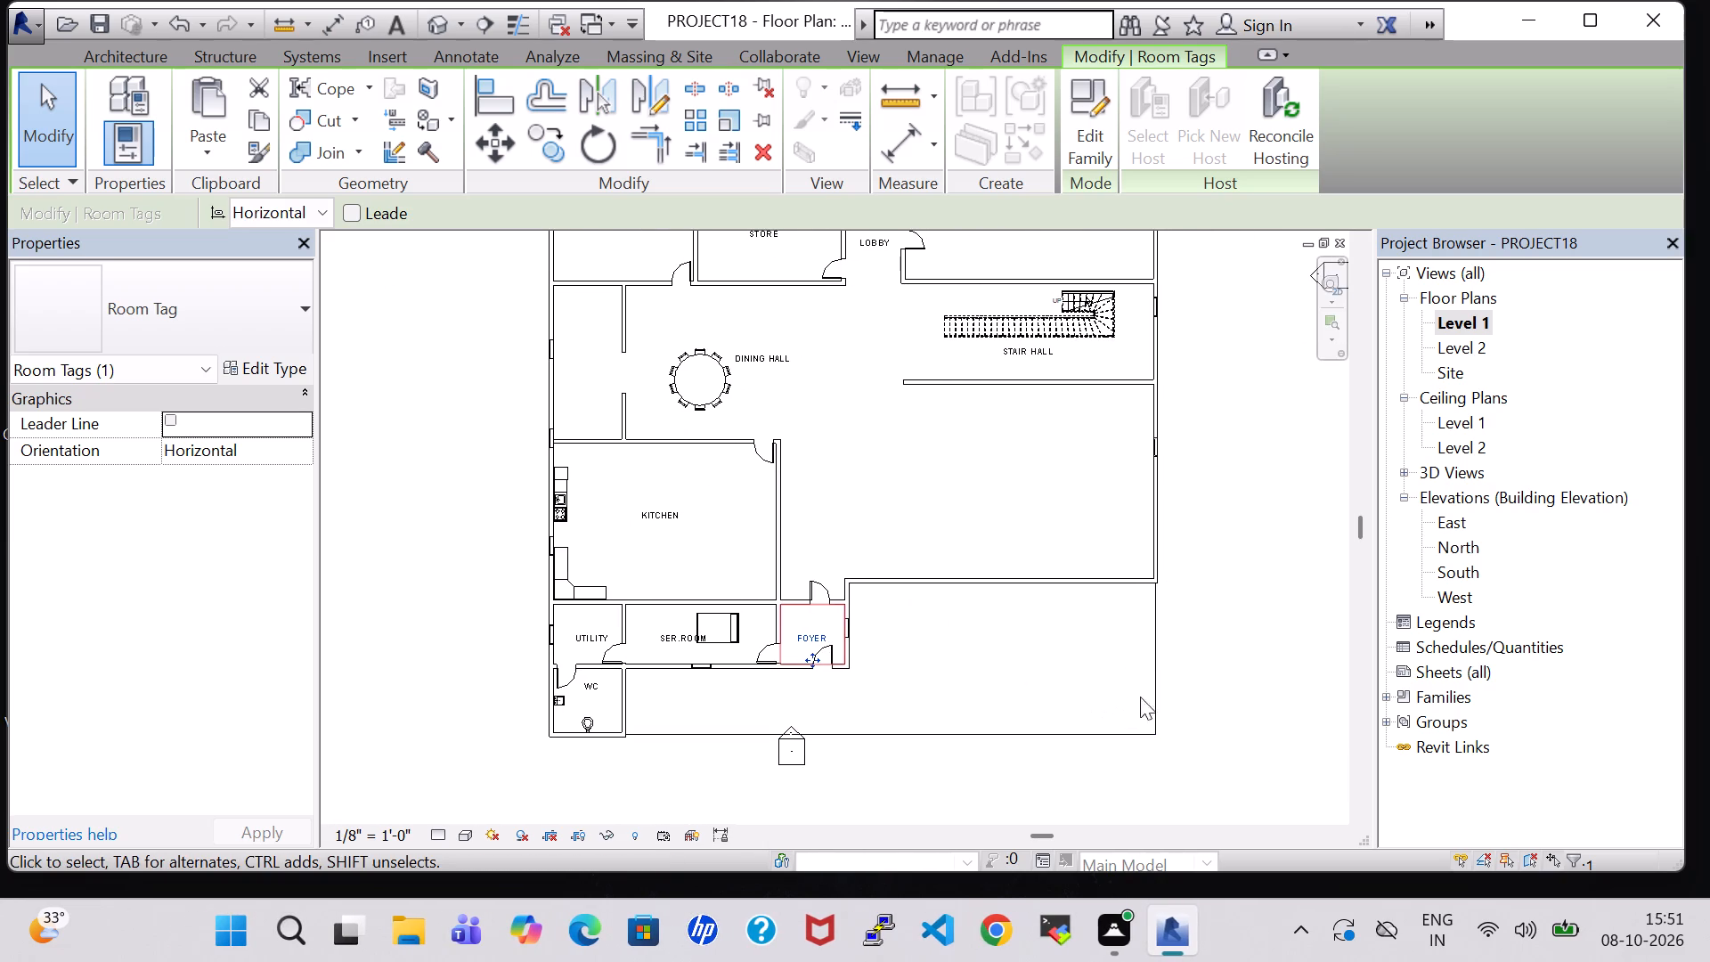
{"action": "left_click", "coordinate": [1154, 618]}
{"action": "key", "text": "Delete"}
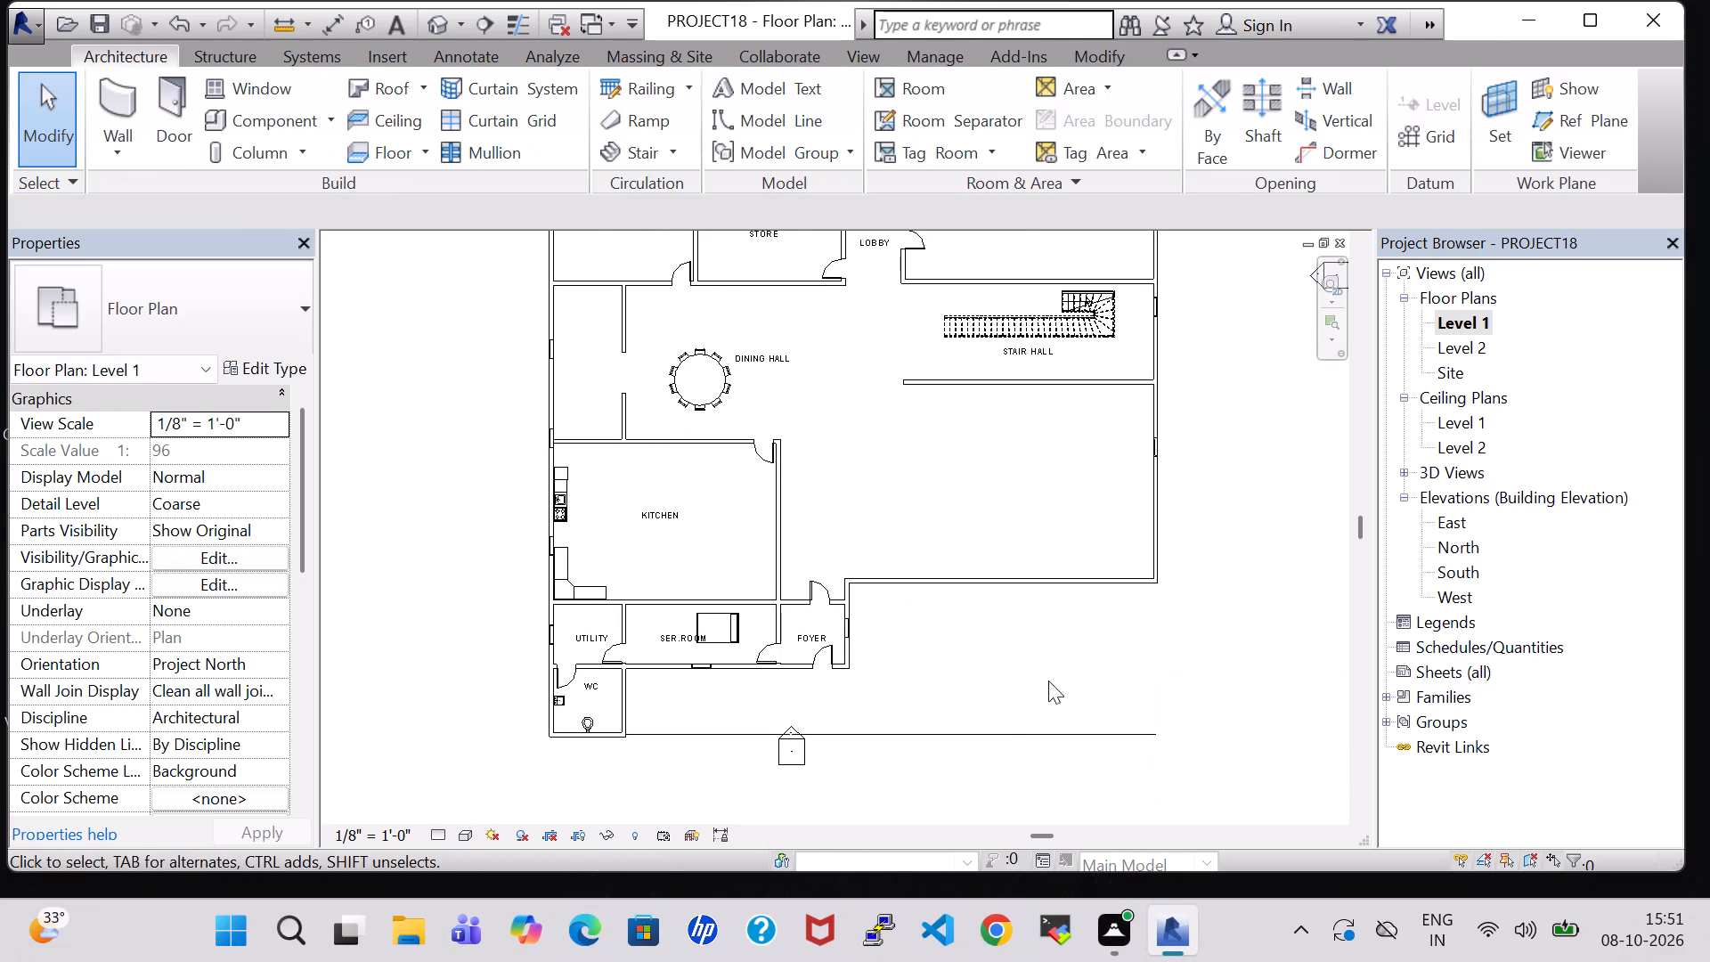
{"action": "left_click", "coordinate": [995, 727]}
{"action": "key", "text": "Delete"}
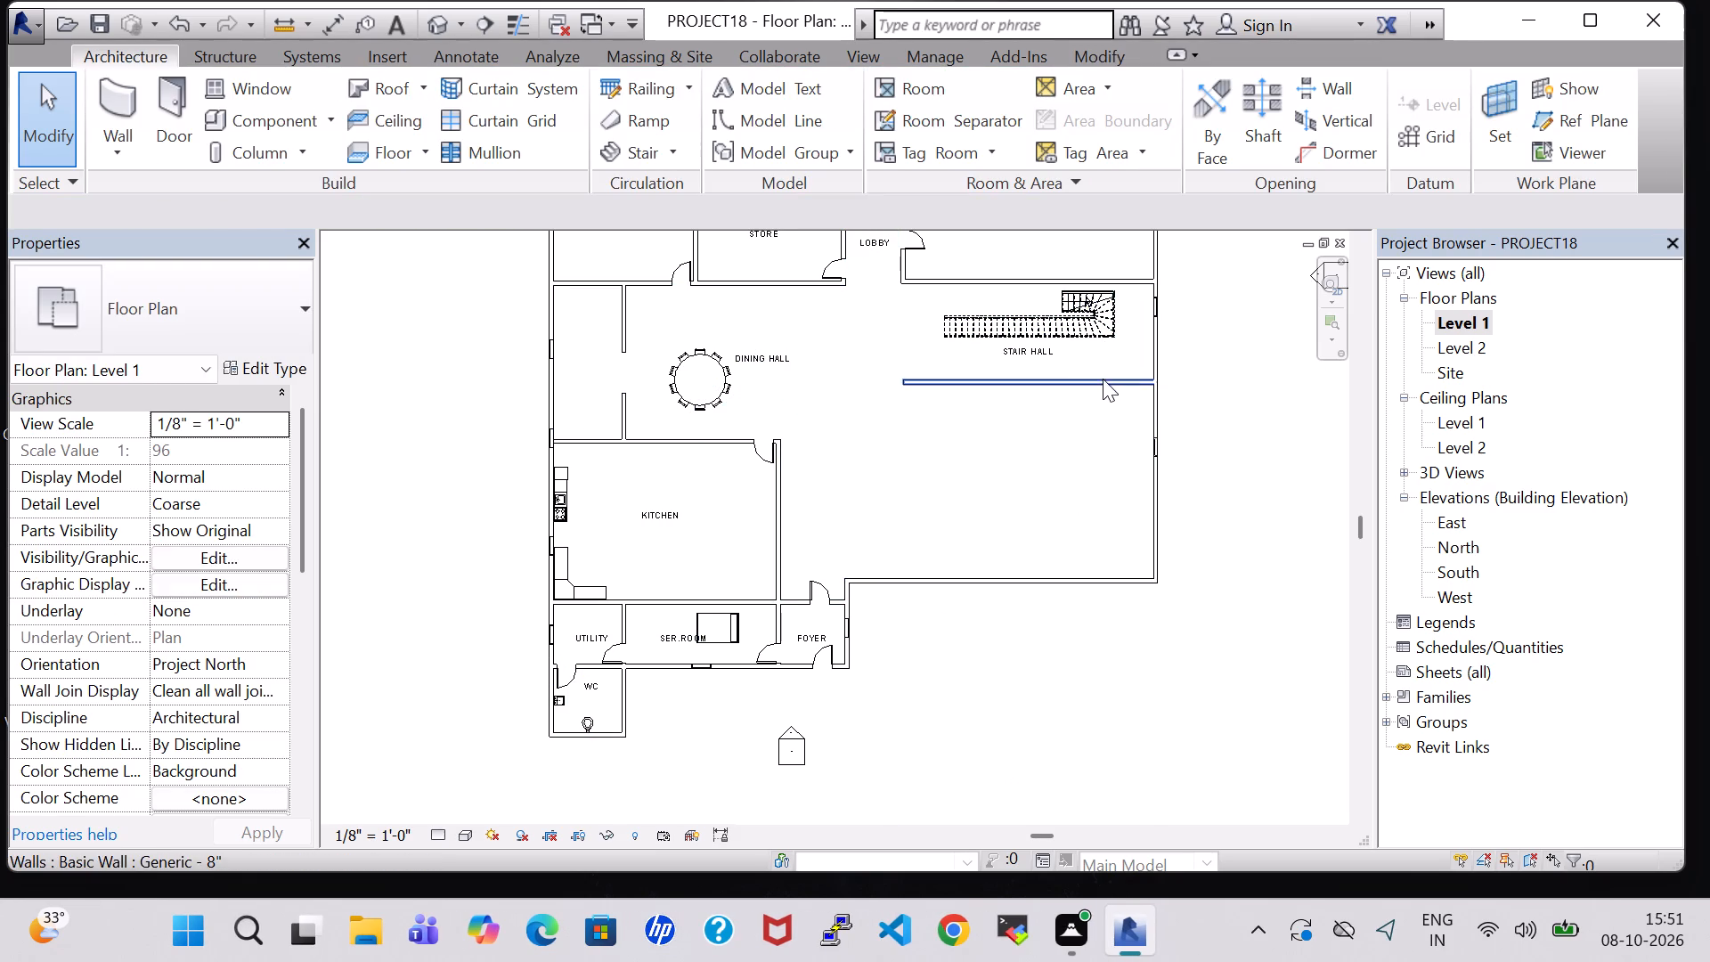
Draw a north-south Generic - 8" wall about 30'-11" long from the wall south of STAIR HALL to the south exterior wall, near the east side.
{"action": "left_click", "coordinate": [80, 96]}
{"action": "left_click", "coordinate": [130, 113]}
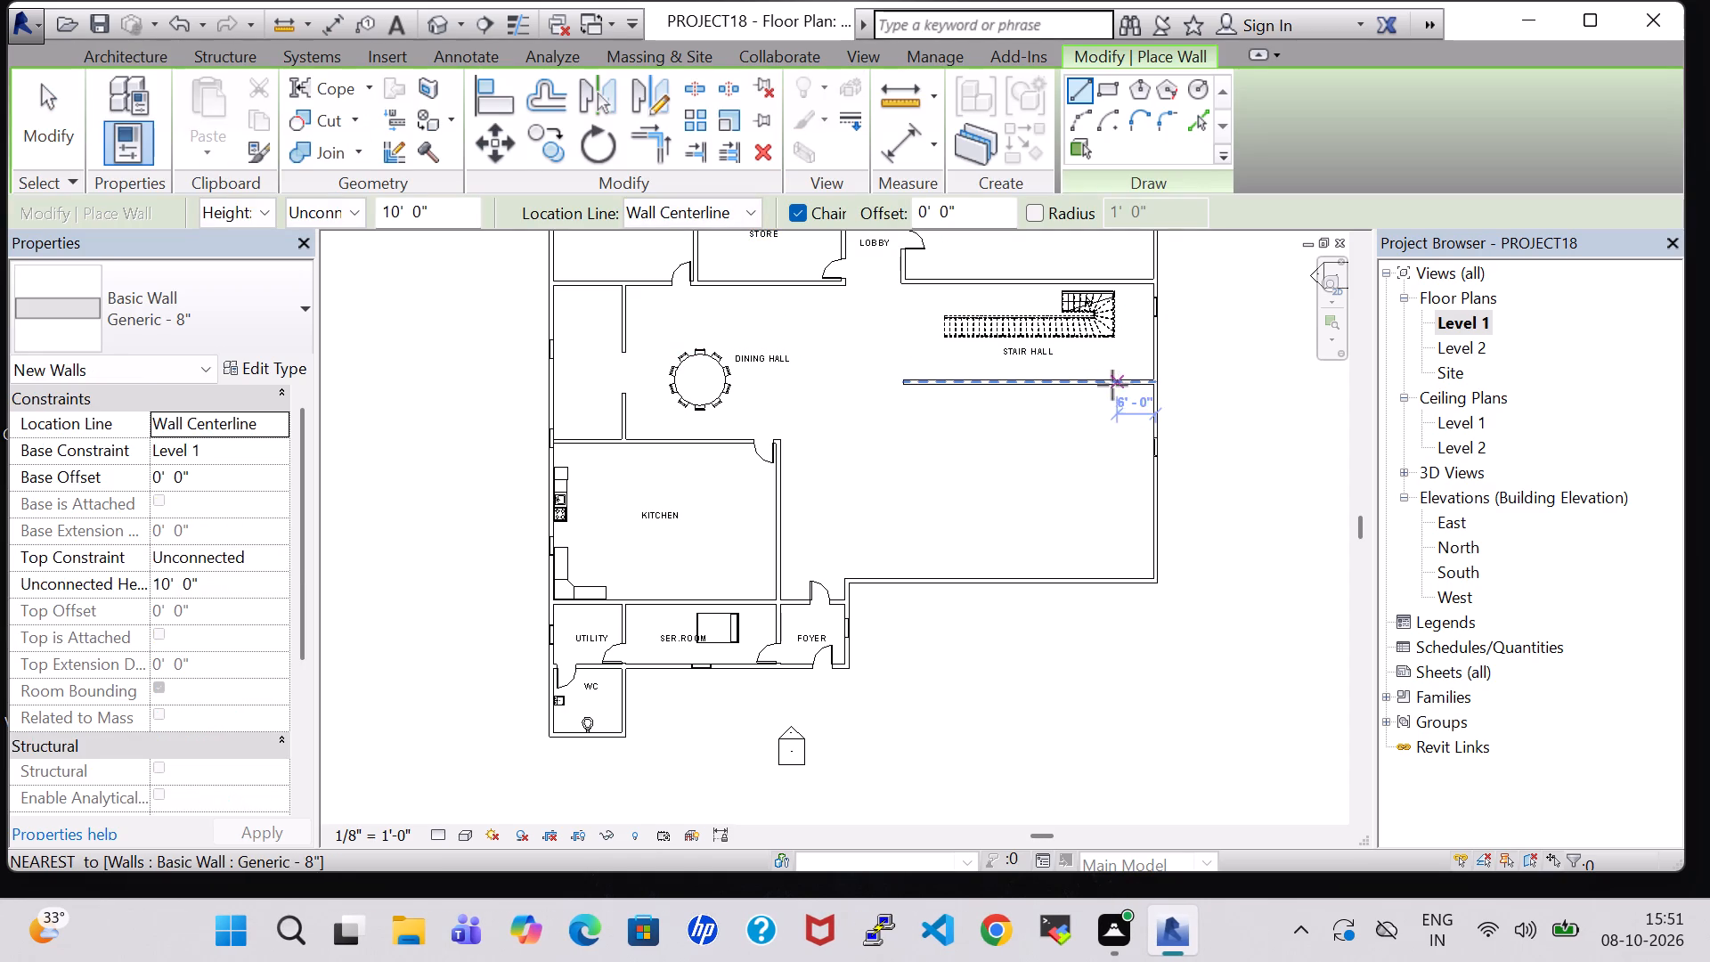
{"action": "left_click", "coordinate": [1098, 387]}
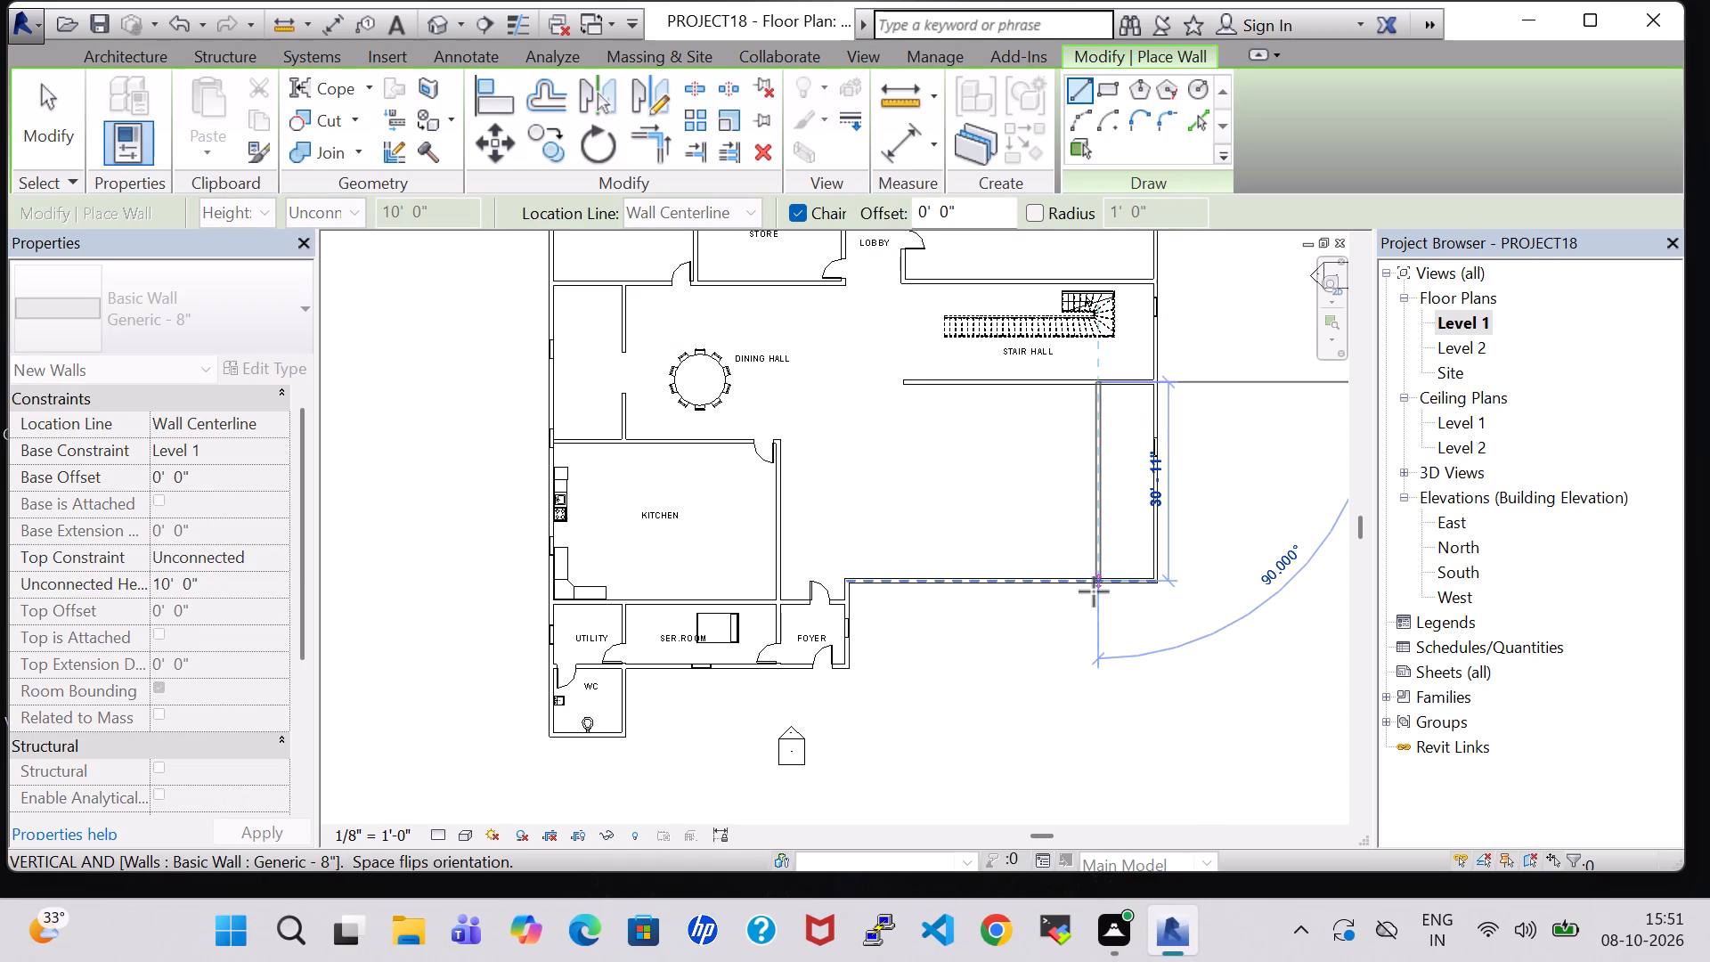
{"action": "left_click", "coordinate": [1094, 591]}
{"action": "key", "text": "Escape"}
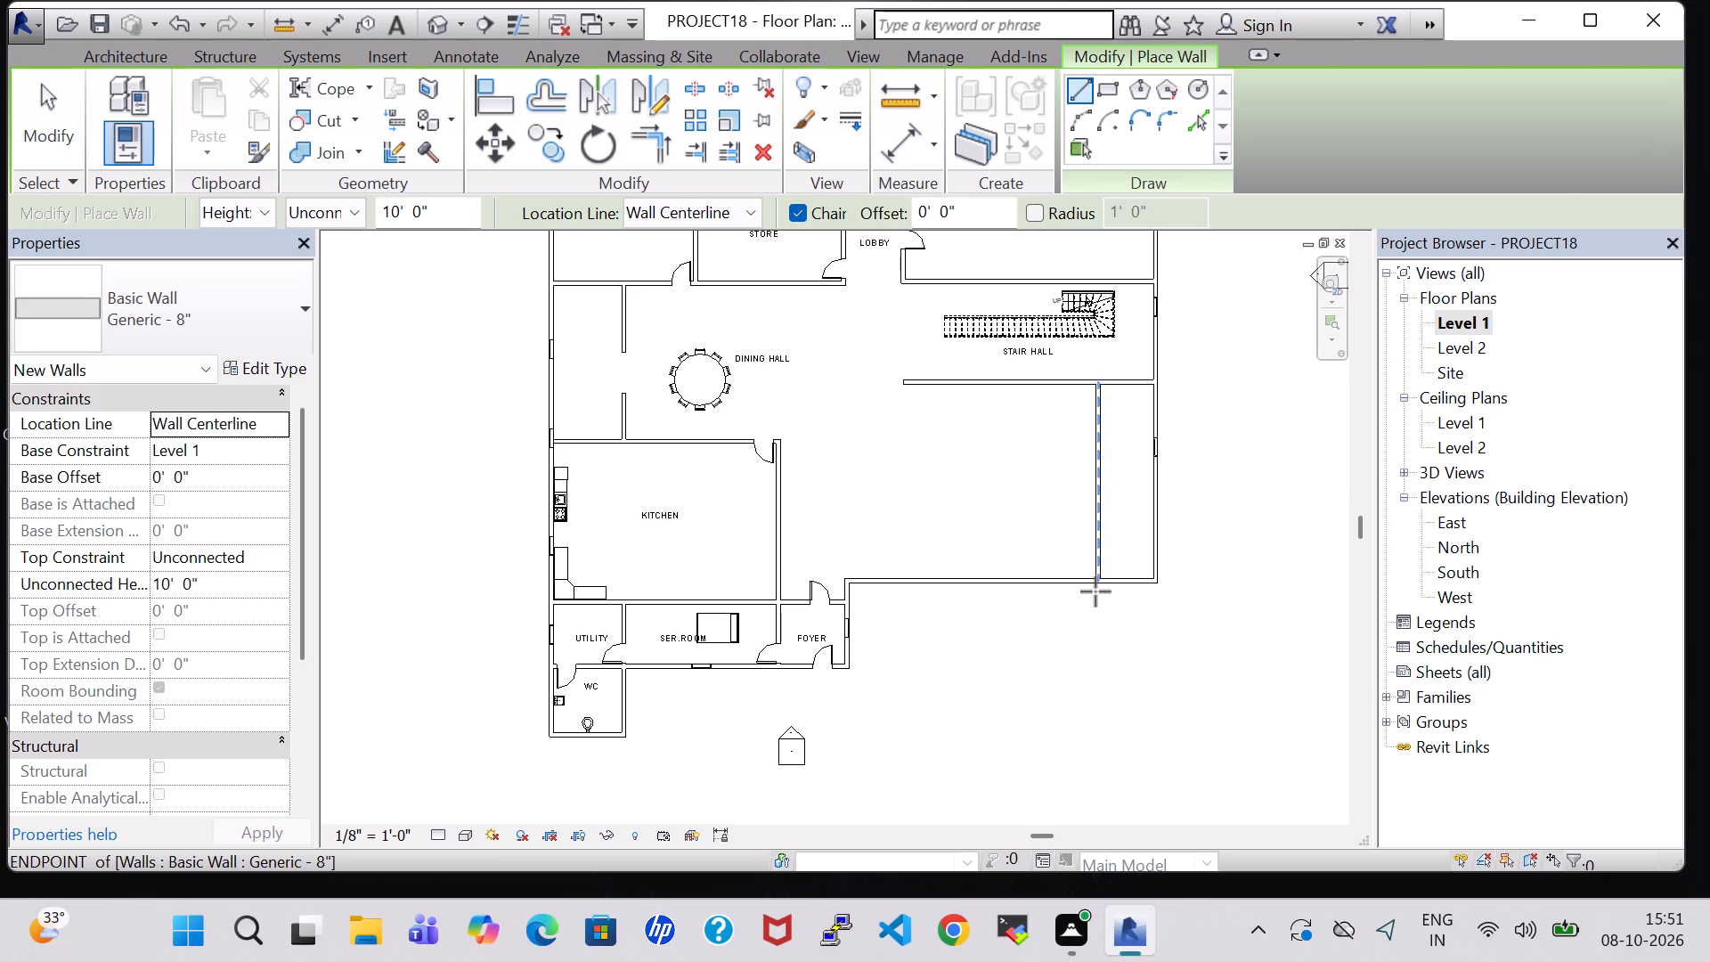
{"action": "key", "text": "Escape"}
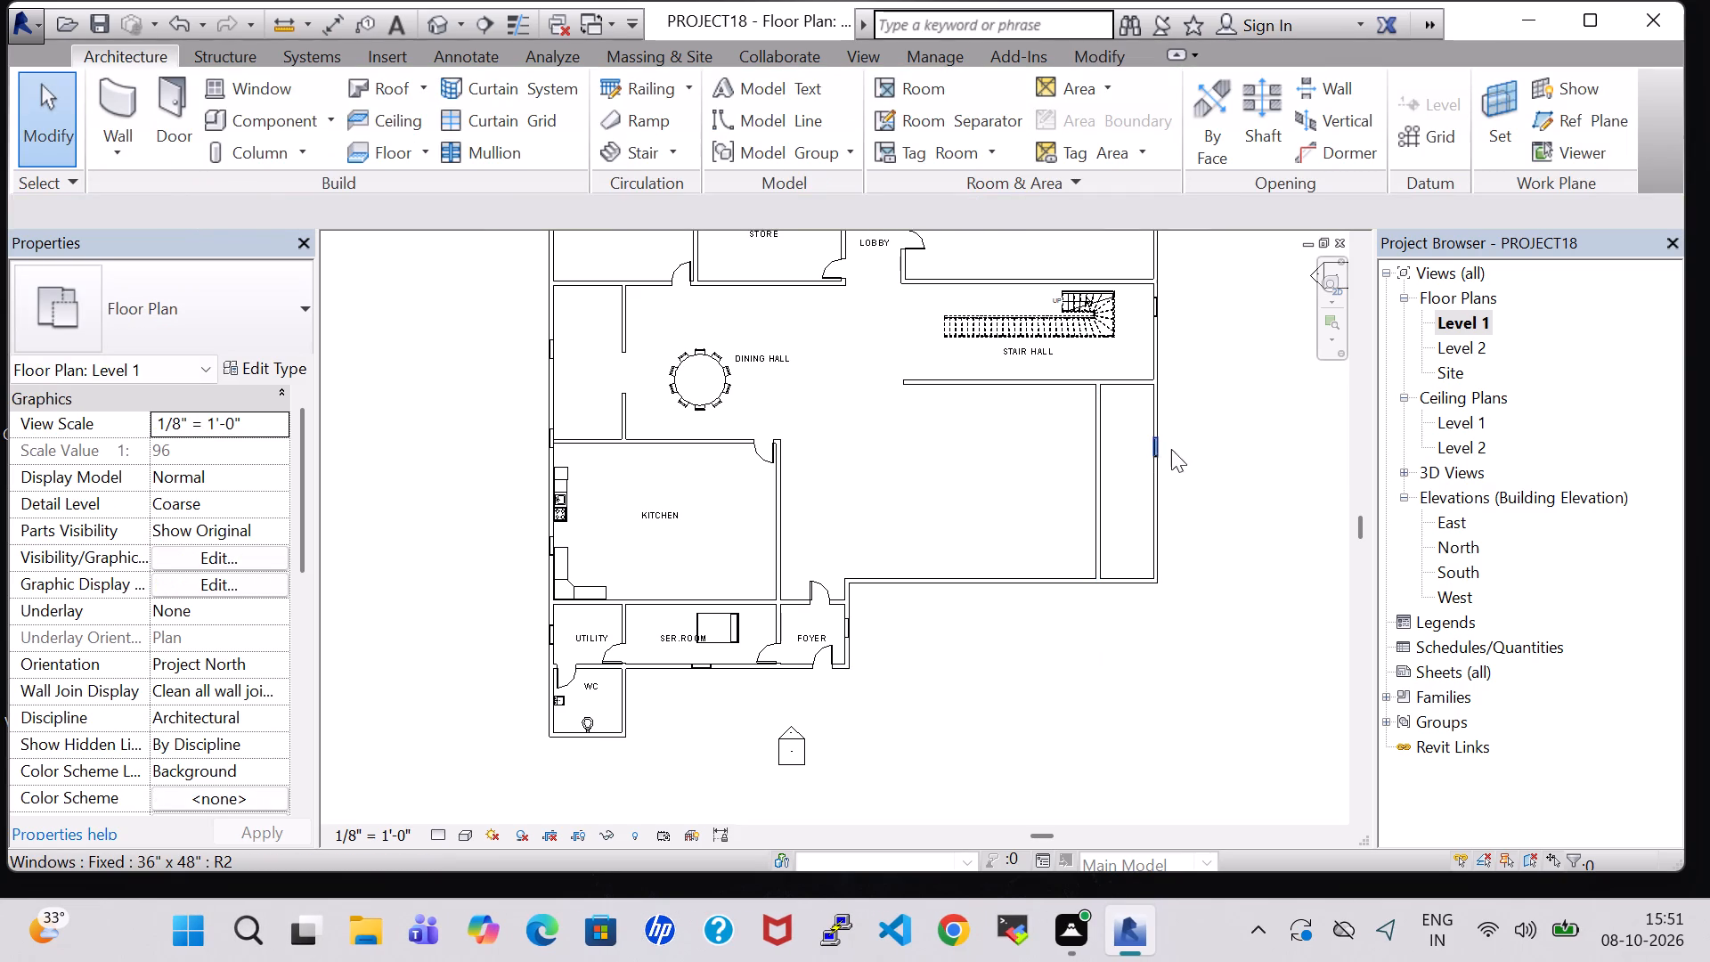
Place a Fixed 36" x 48" window matching the east exterior wall's window on the new wall south of STAIR HALL.
{"action": "left_click", "coordinate": [1151, 445]}
{"action": "right_click", "coordinate": [1151, 445]}
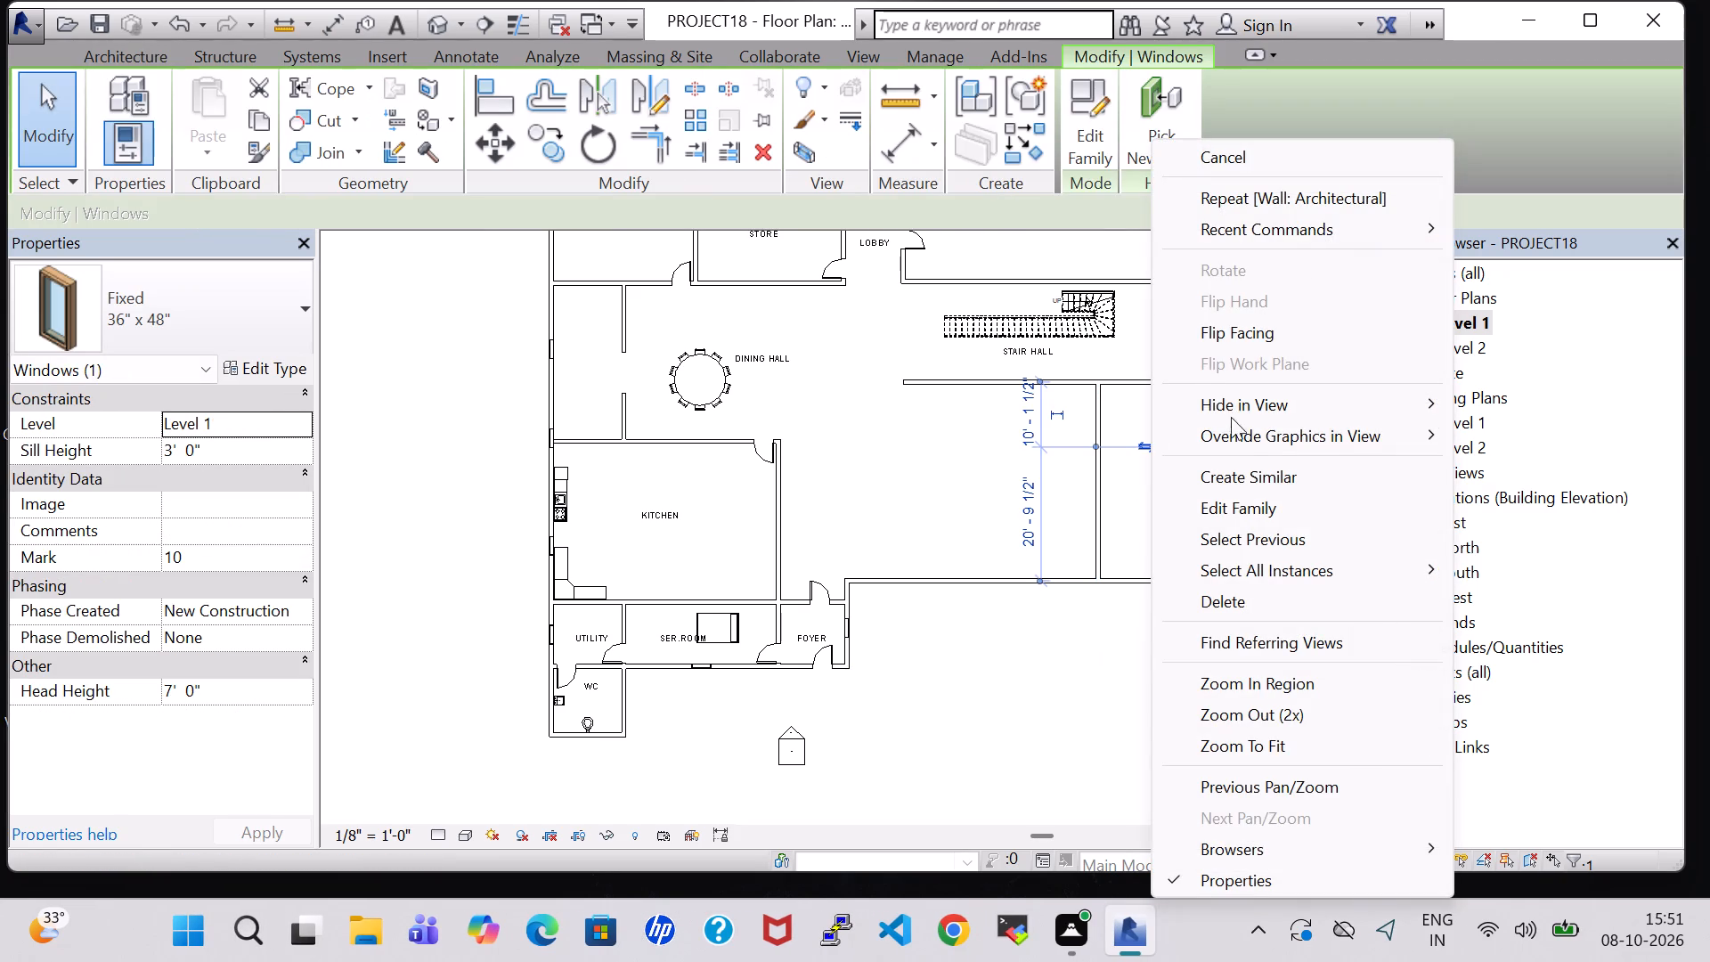
{"action": "left_click", "coordinate": [1248, 485]}
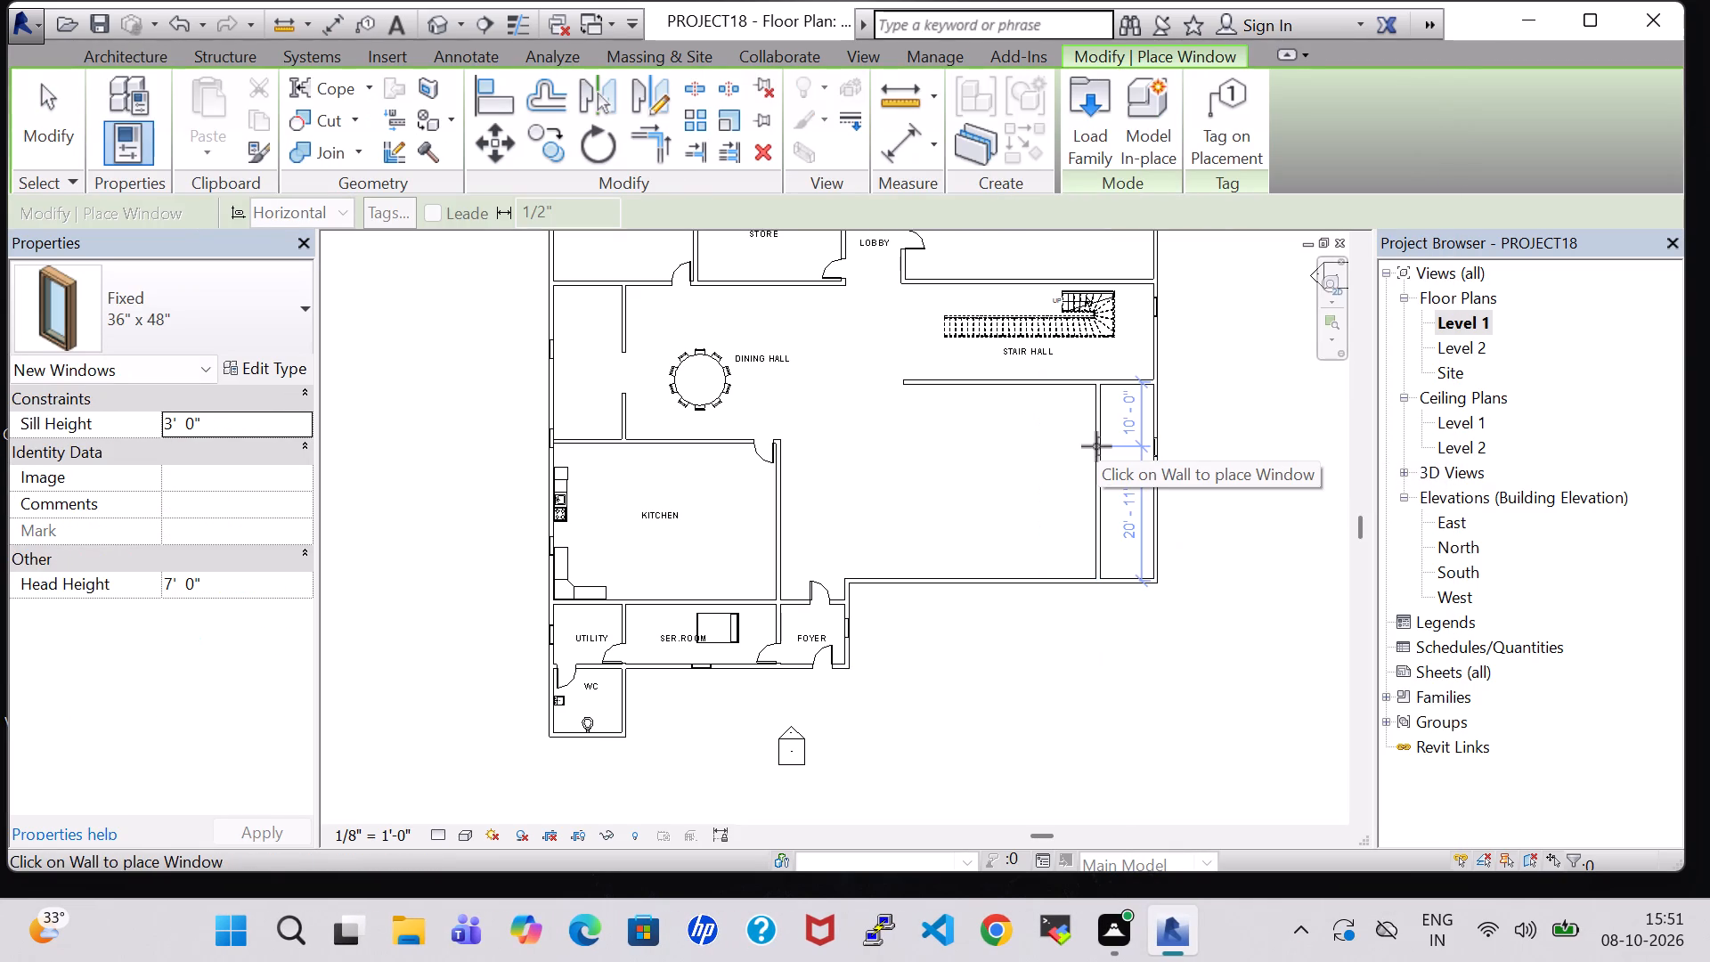
{"action": "left_click", "coordinate": [1101, 447]}
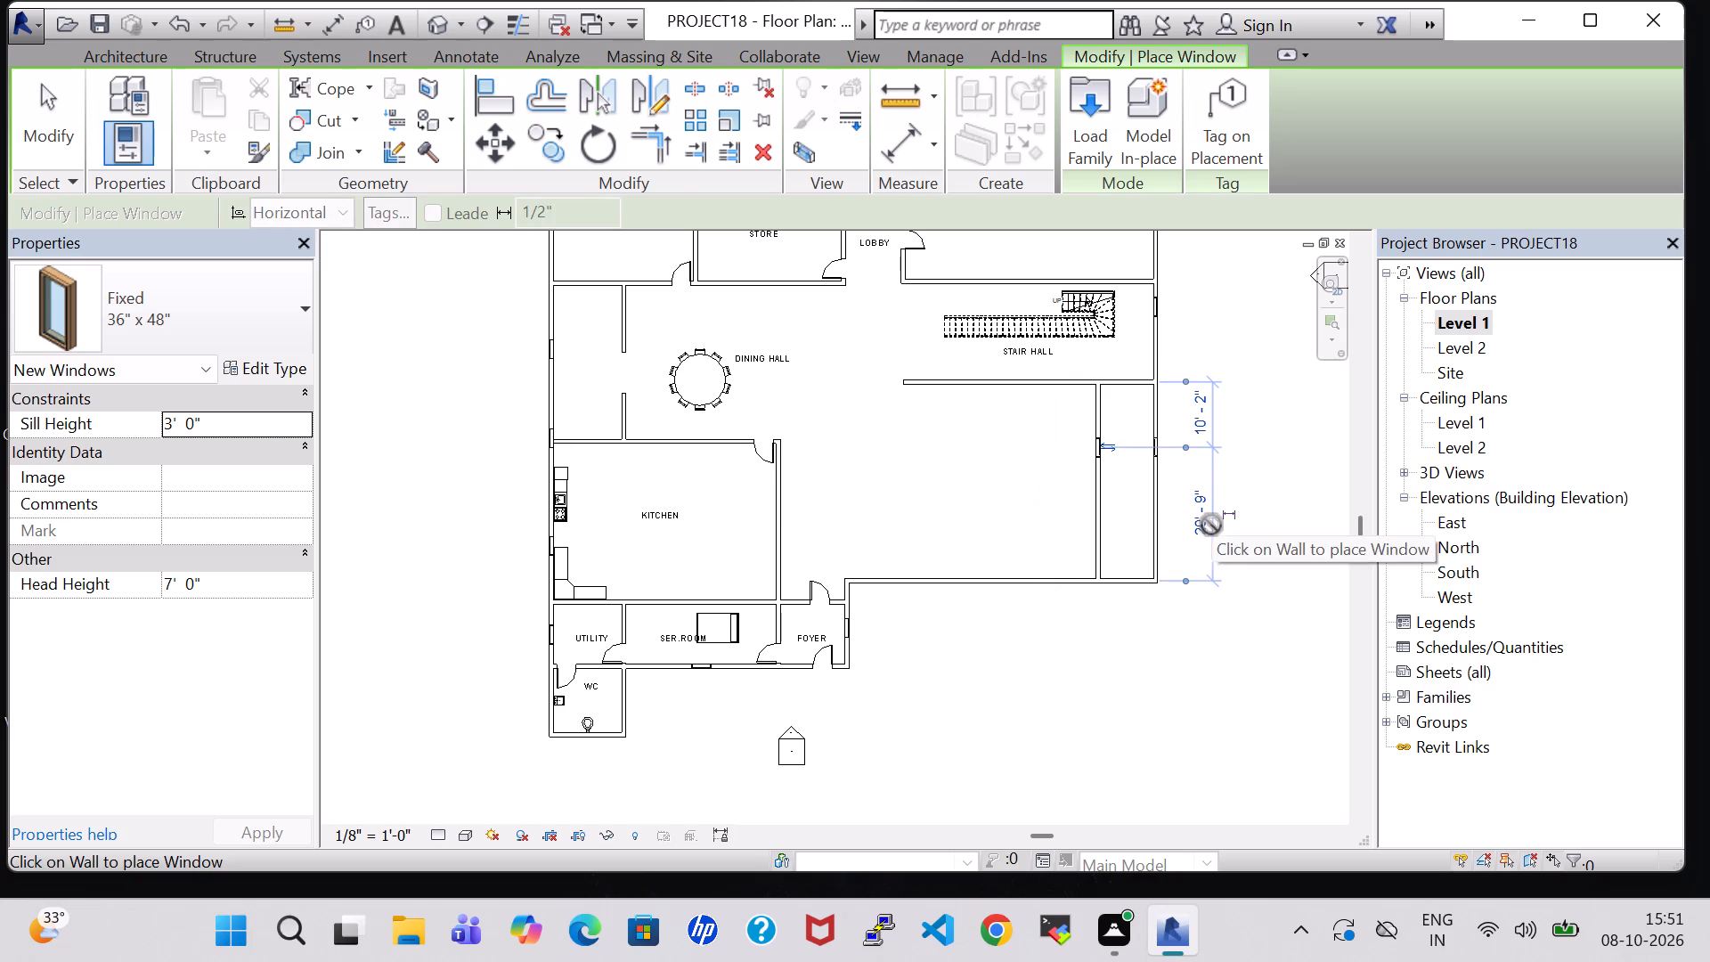
{"action": "key", "text": "Escape"}
{"action": "key", "text": "Escape"}
Delete the window in the east exterior wall opposite the newly placed window.
{"action": "left_click", "coordinate": [1159, 444]}
{"action": "key", "text": "Delete"}
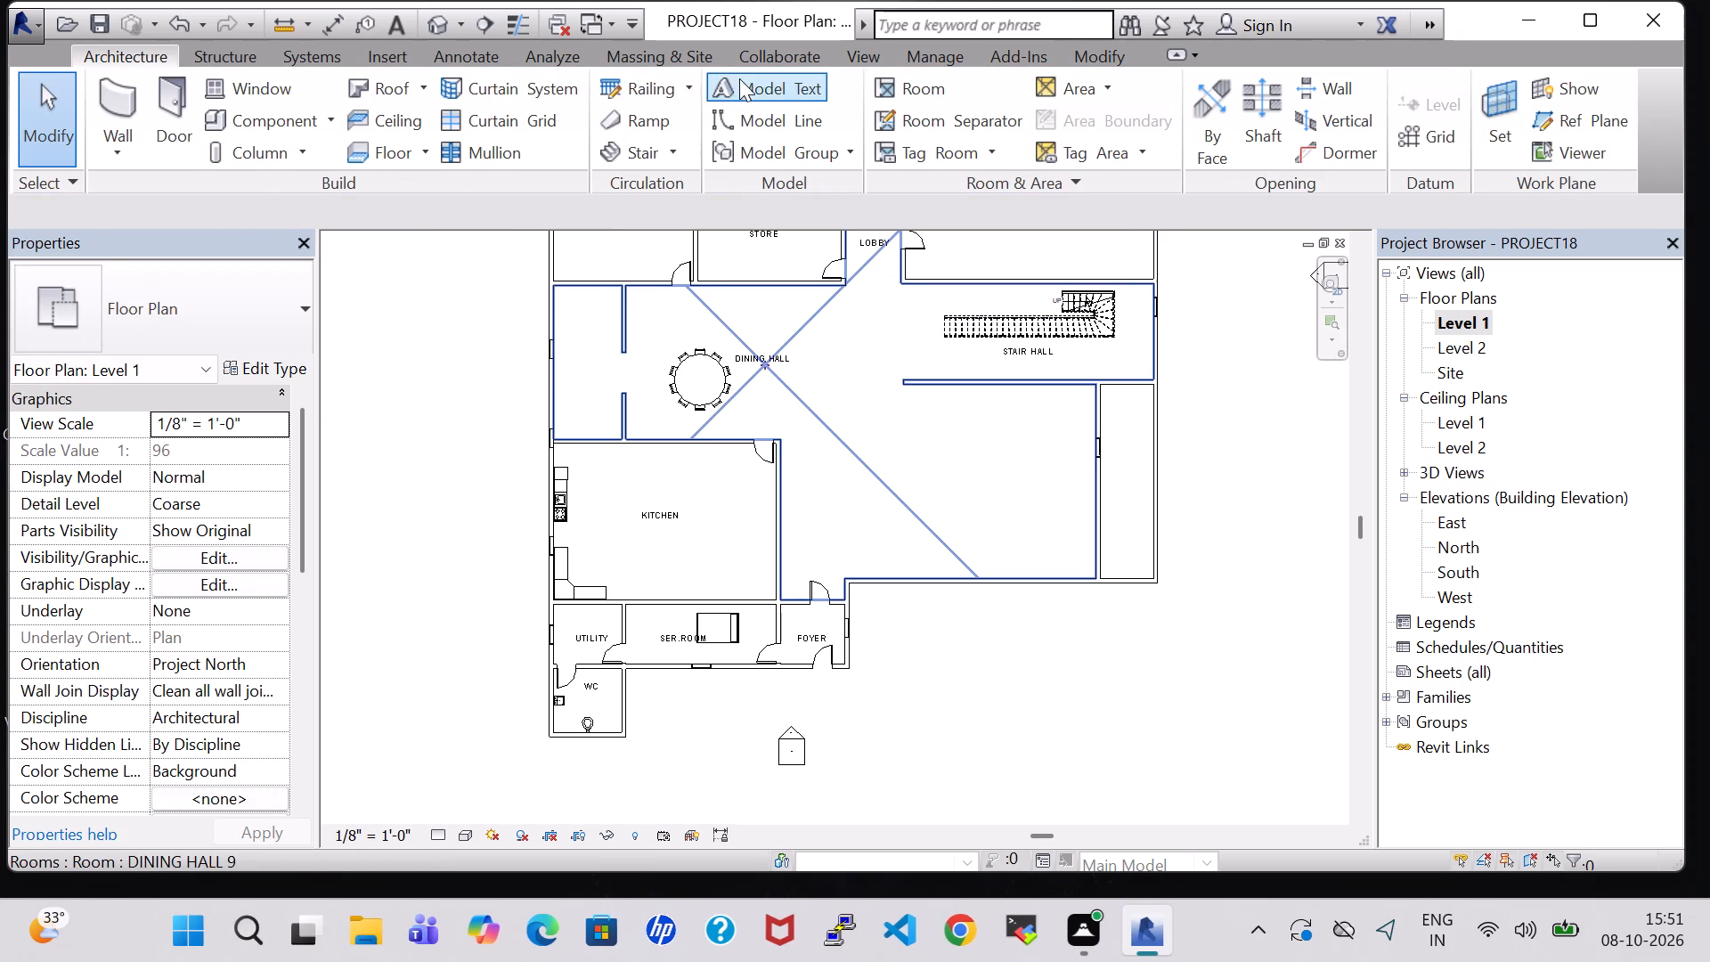
Split the east exterior wall just south of STAIR HALL and at the south corner, and delete the segment between.
{"action": "left_click", "coordinate": [1118, 61]}
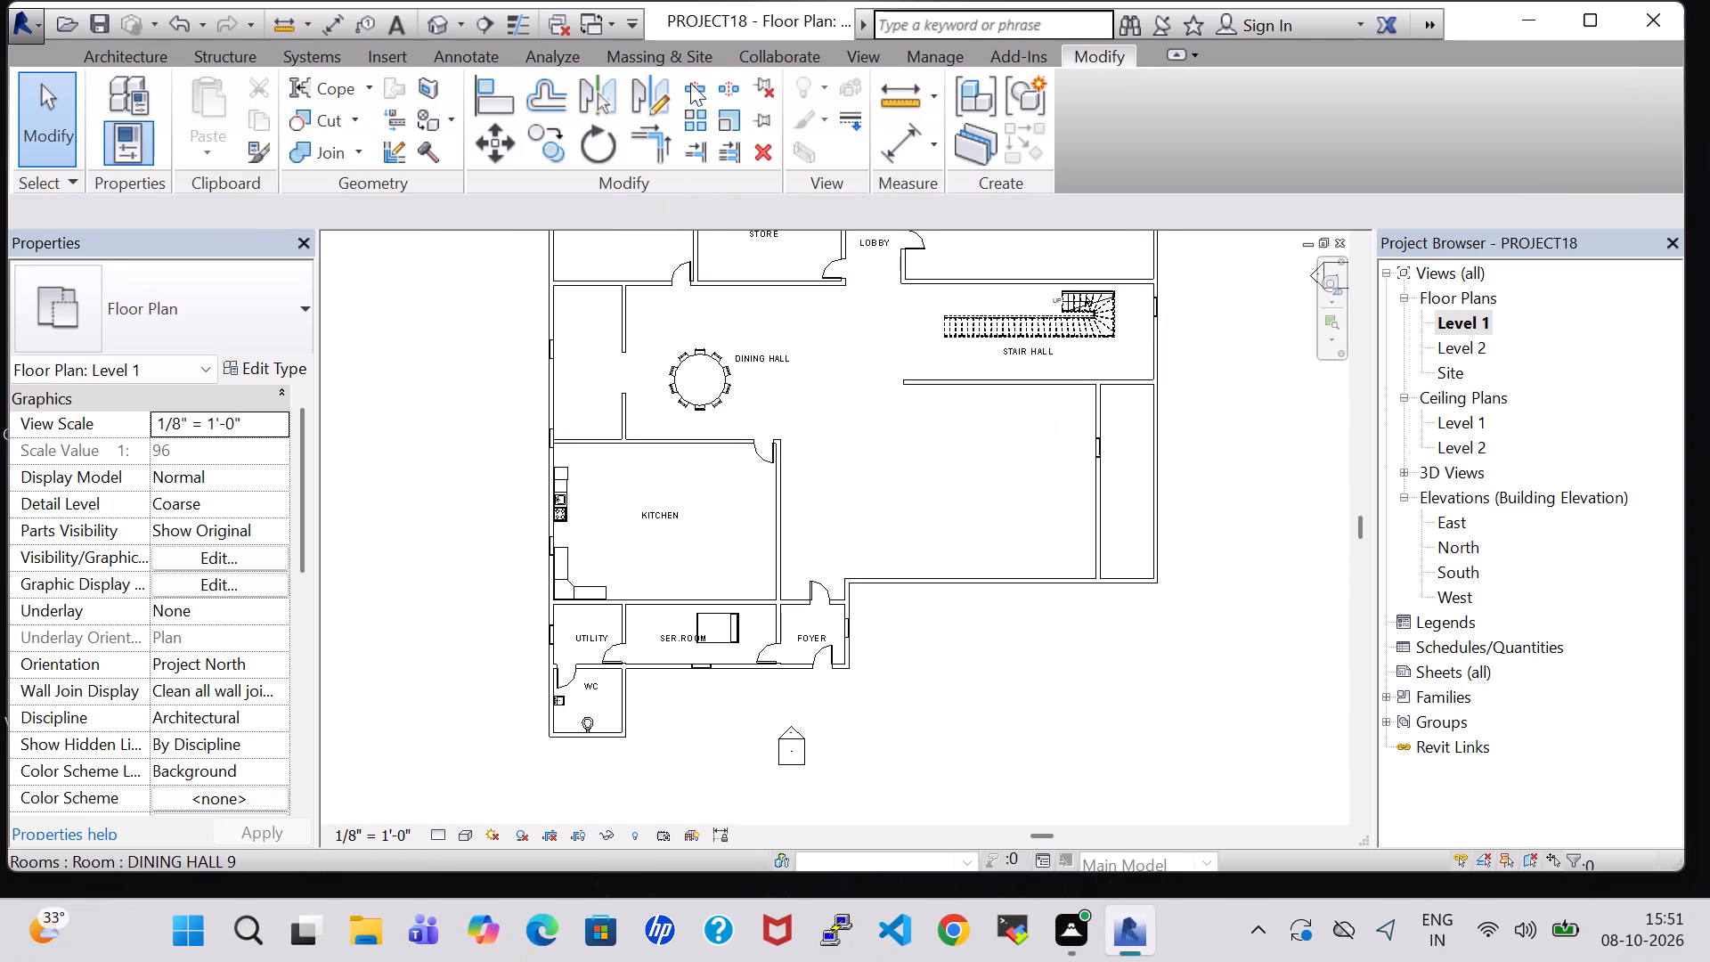
{"action": "left_click", "coordinate": [687, 83]}
{"action": "scroll", "coordinate": [1213, 429], "scroll_direction": "up", "scroll_amount": 4}
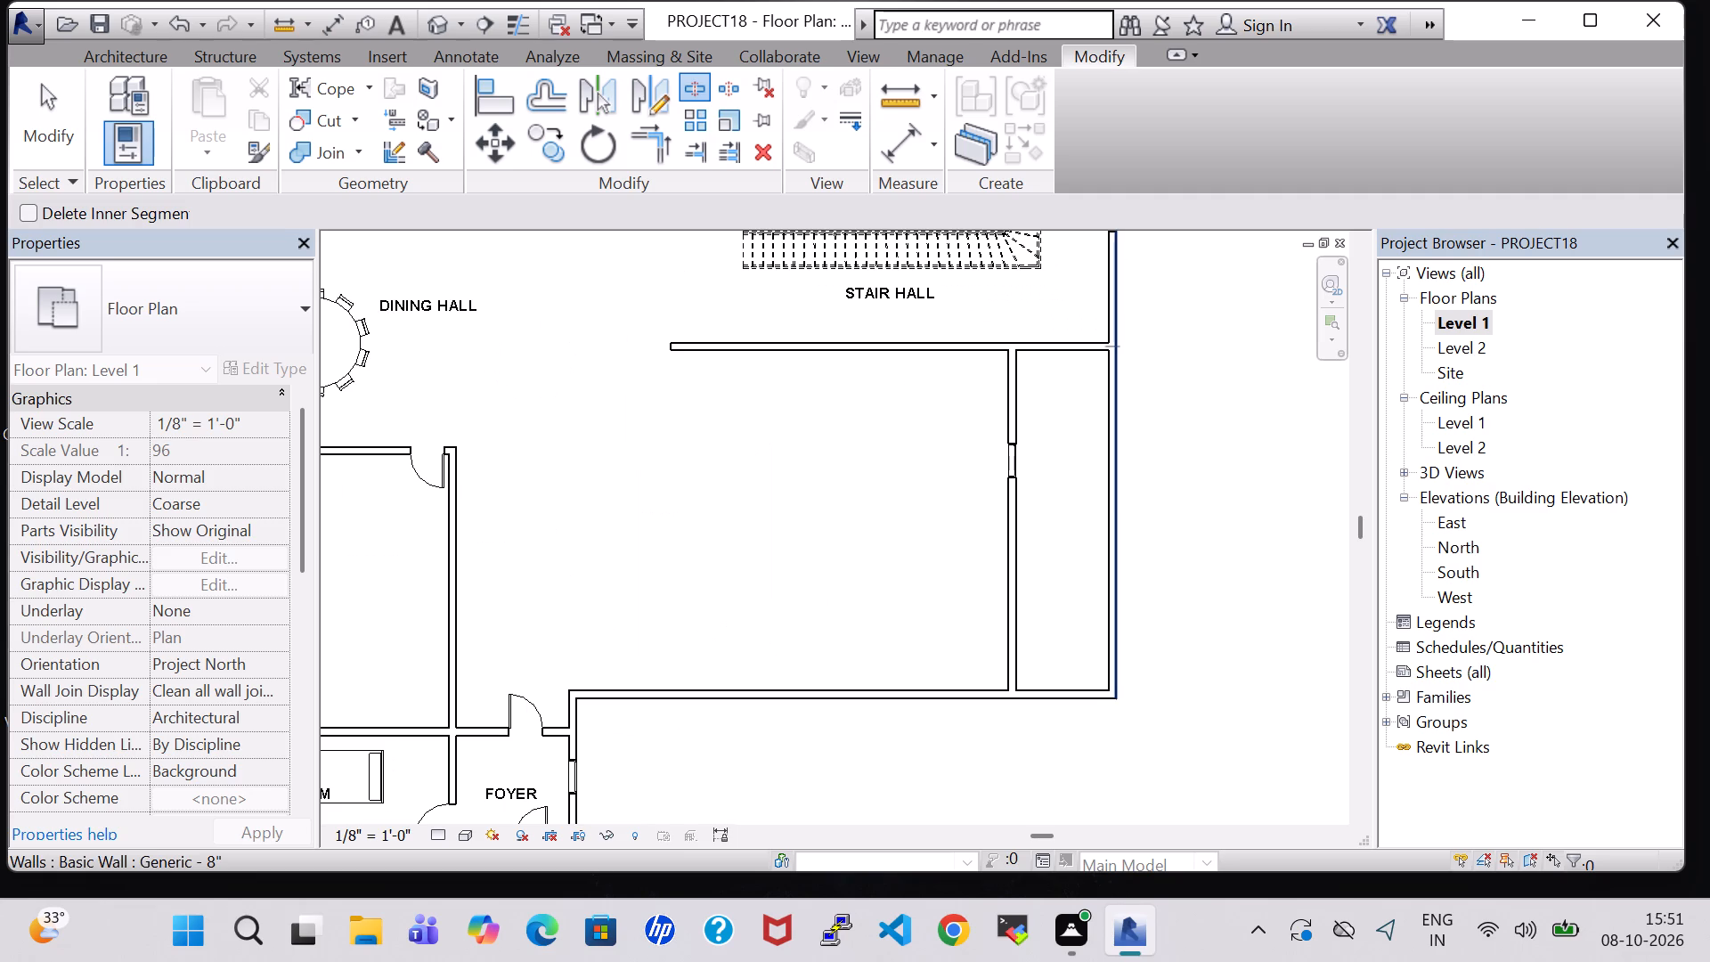
{"action": "left_click", "coordinate": [1112, 360]}
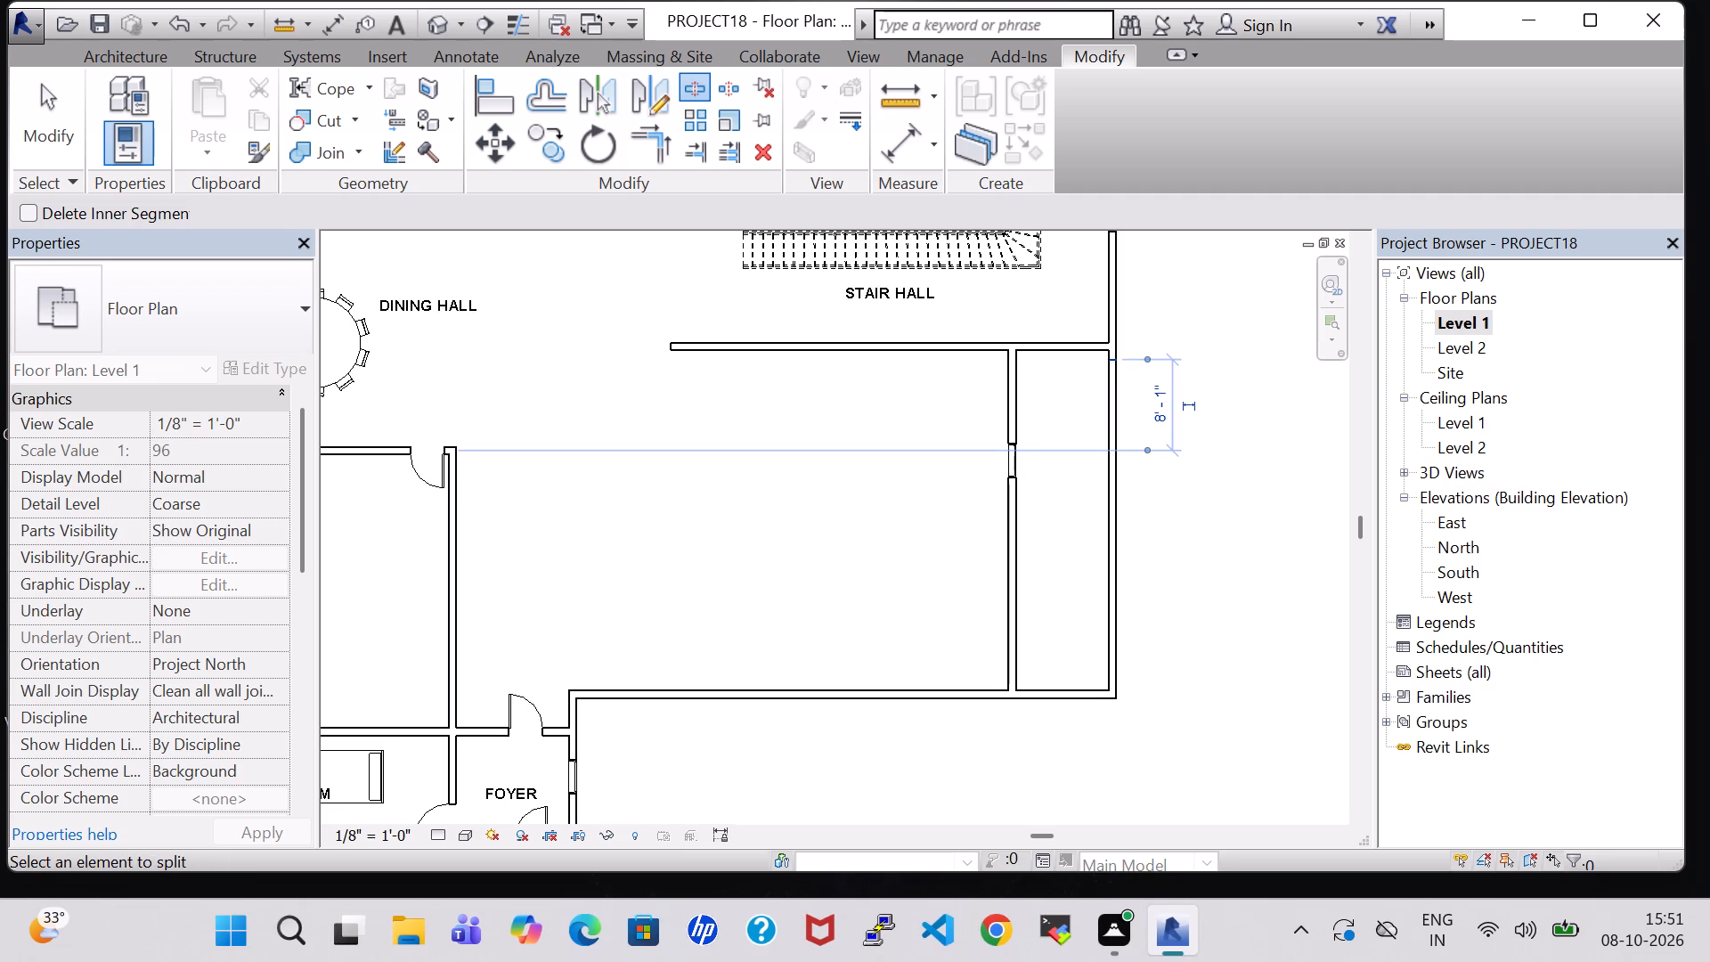
{"action": "scroll", "coordinate": [1104, 686], "scroll_direction": "up", "scroll_amount": 7}
{"action": "left_click", "coordinate": [1134, 686]}
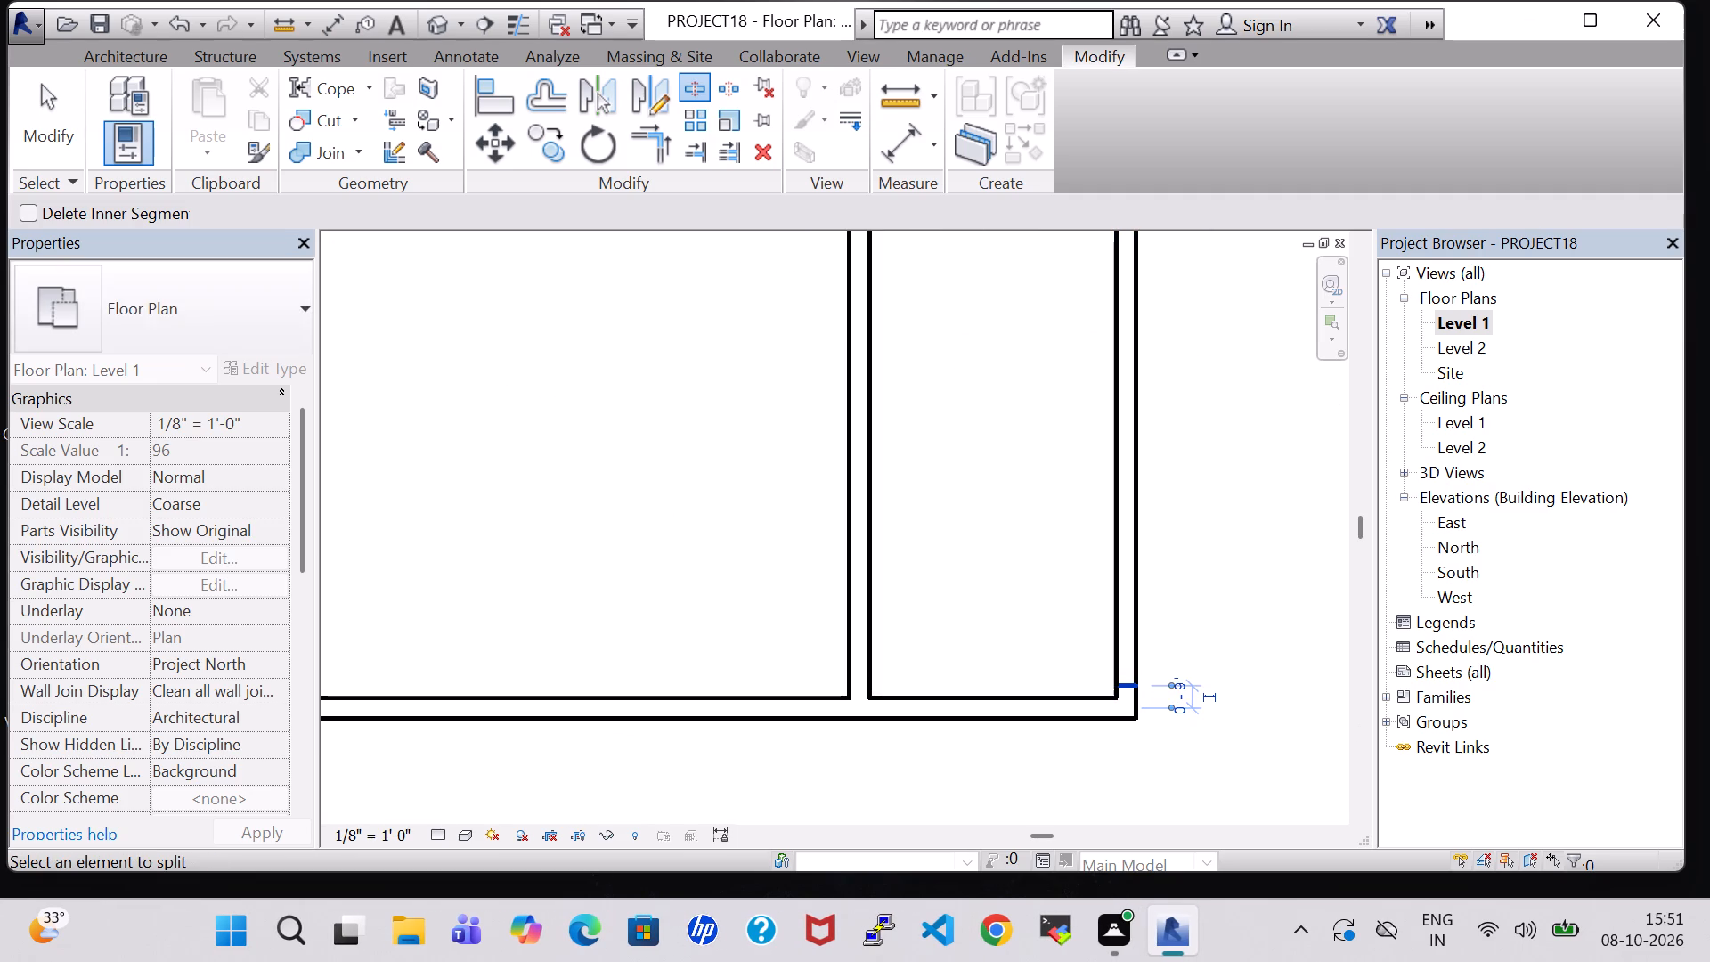
{"action": "key", "text": "Escape"}
{"action": "key", "text": "Escape"}
{"action": "scroll", "coordinate": [1188, 647], "scroll_direction": "down", "scroll_amount": 5}
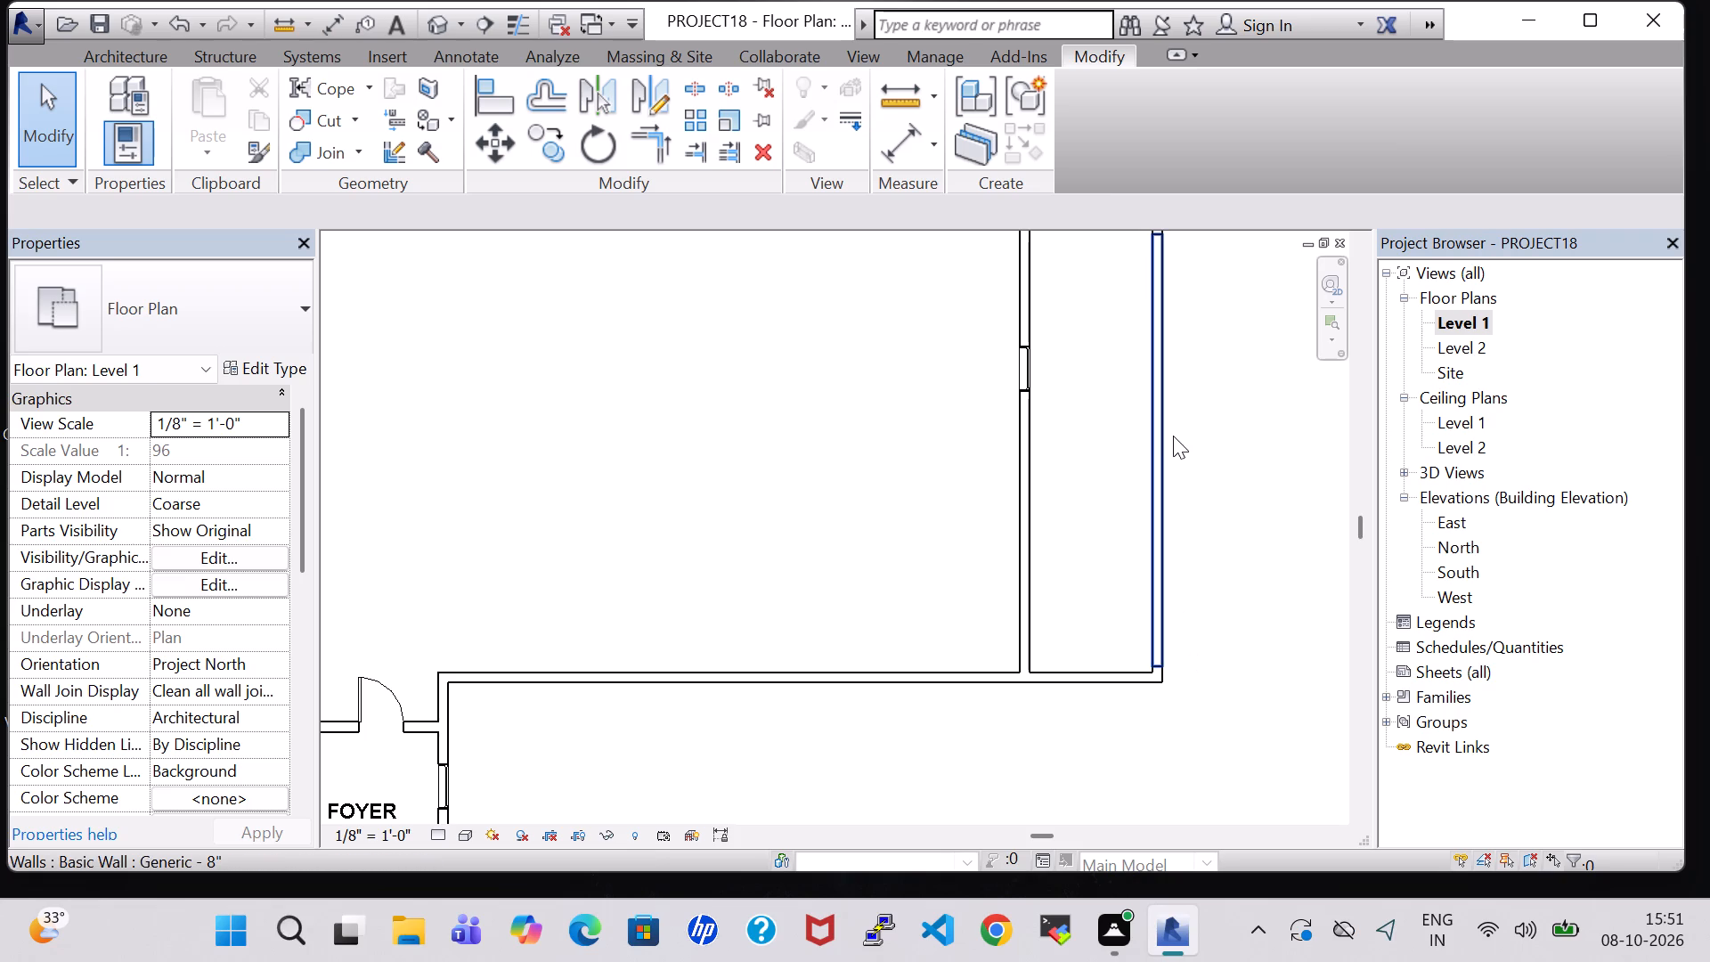
{"action": "left_click", "coordinate": [1164, 436]}
{"action": "key", "text": "Delete"}
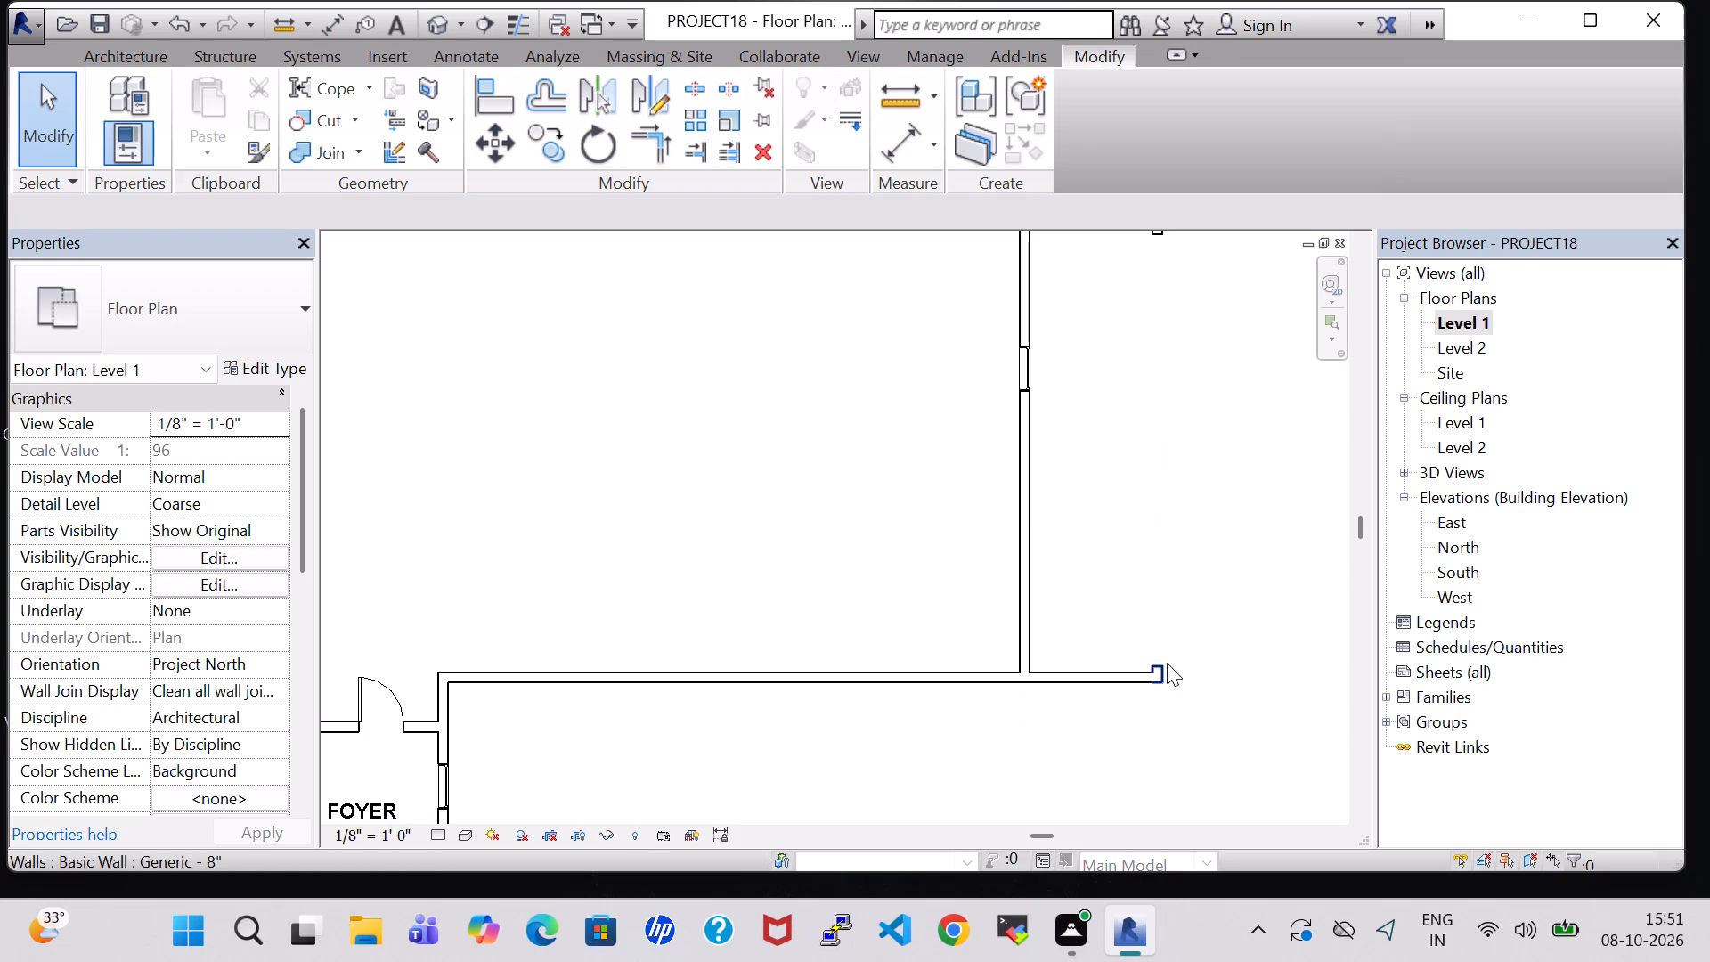
Nudge the leftover east wall ends back to the corners, at the southeast stub and south of STAIR HALL.
{"action": "left_click", "coordinate": [1159, 664]}
{"action": "key", "text": "Down"}
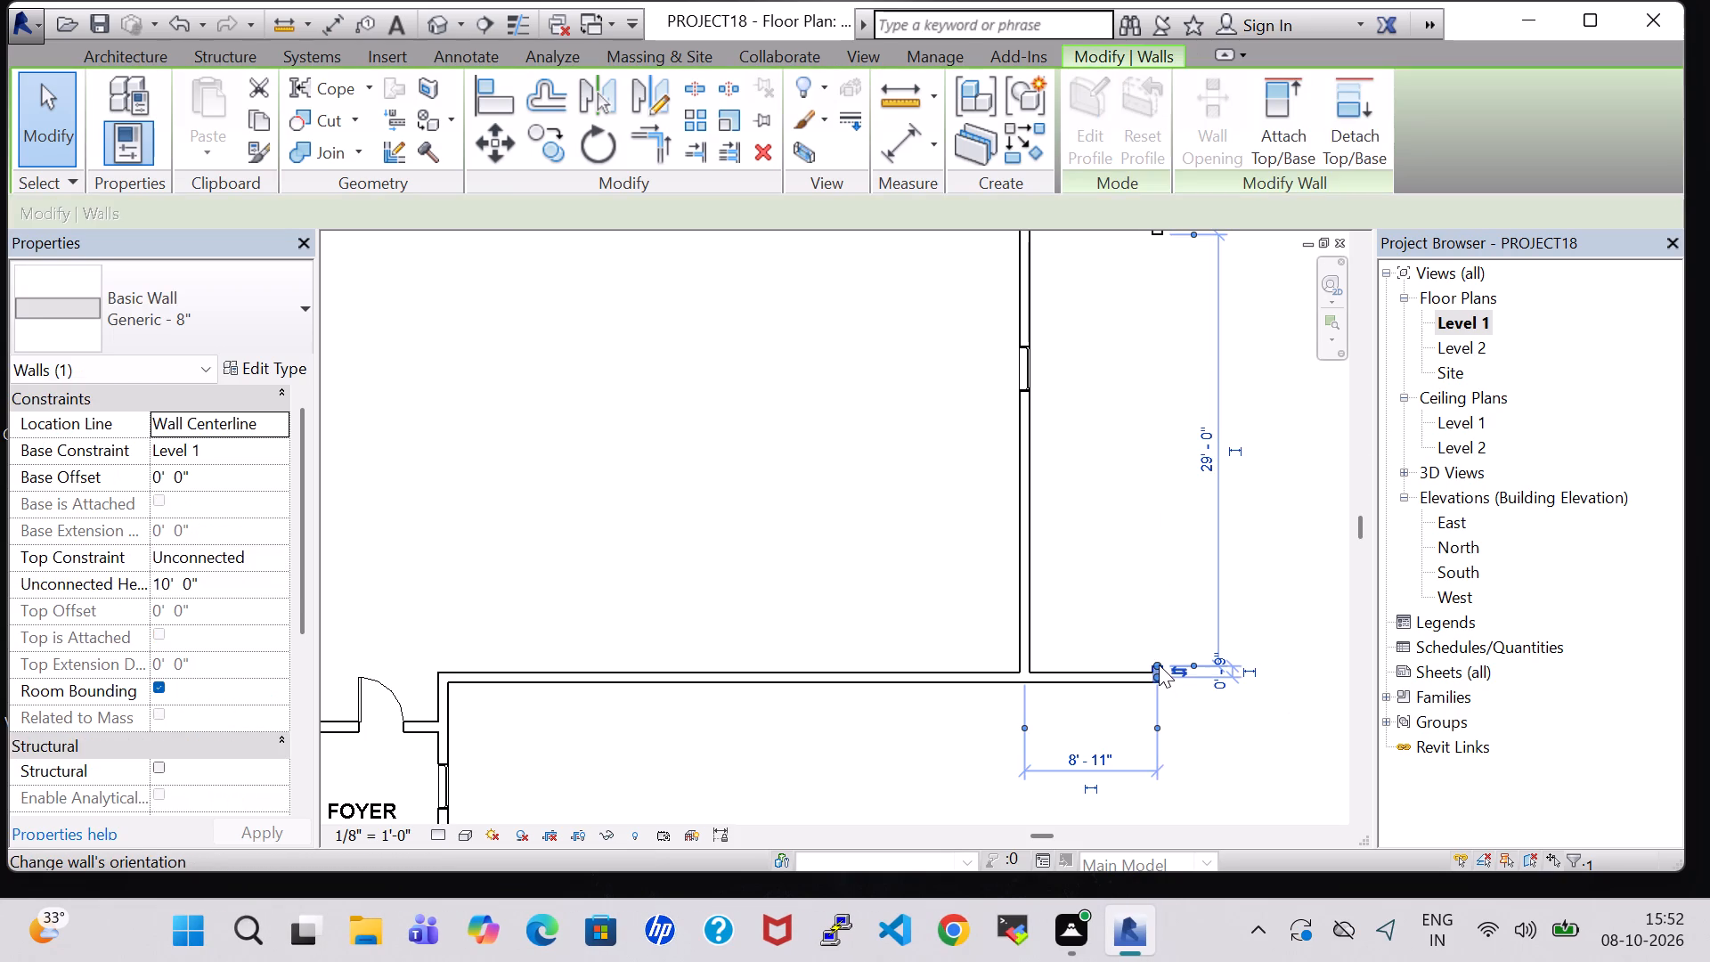
{"action": "key", "text": "Down"}
{"action": "key", "text": "Up"}
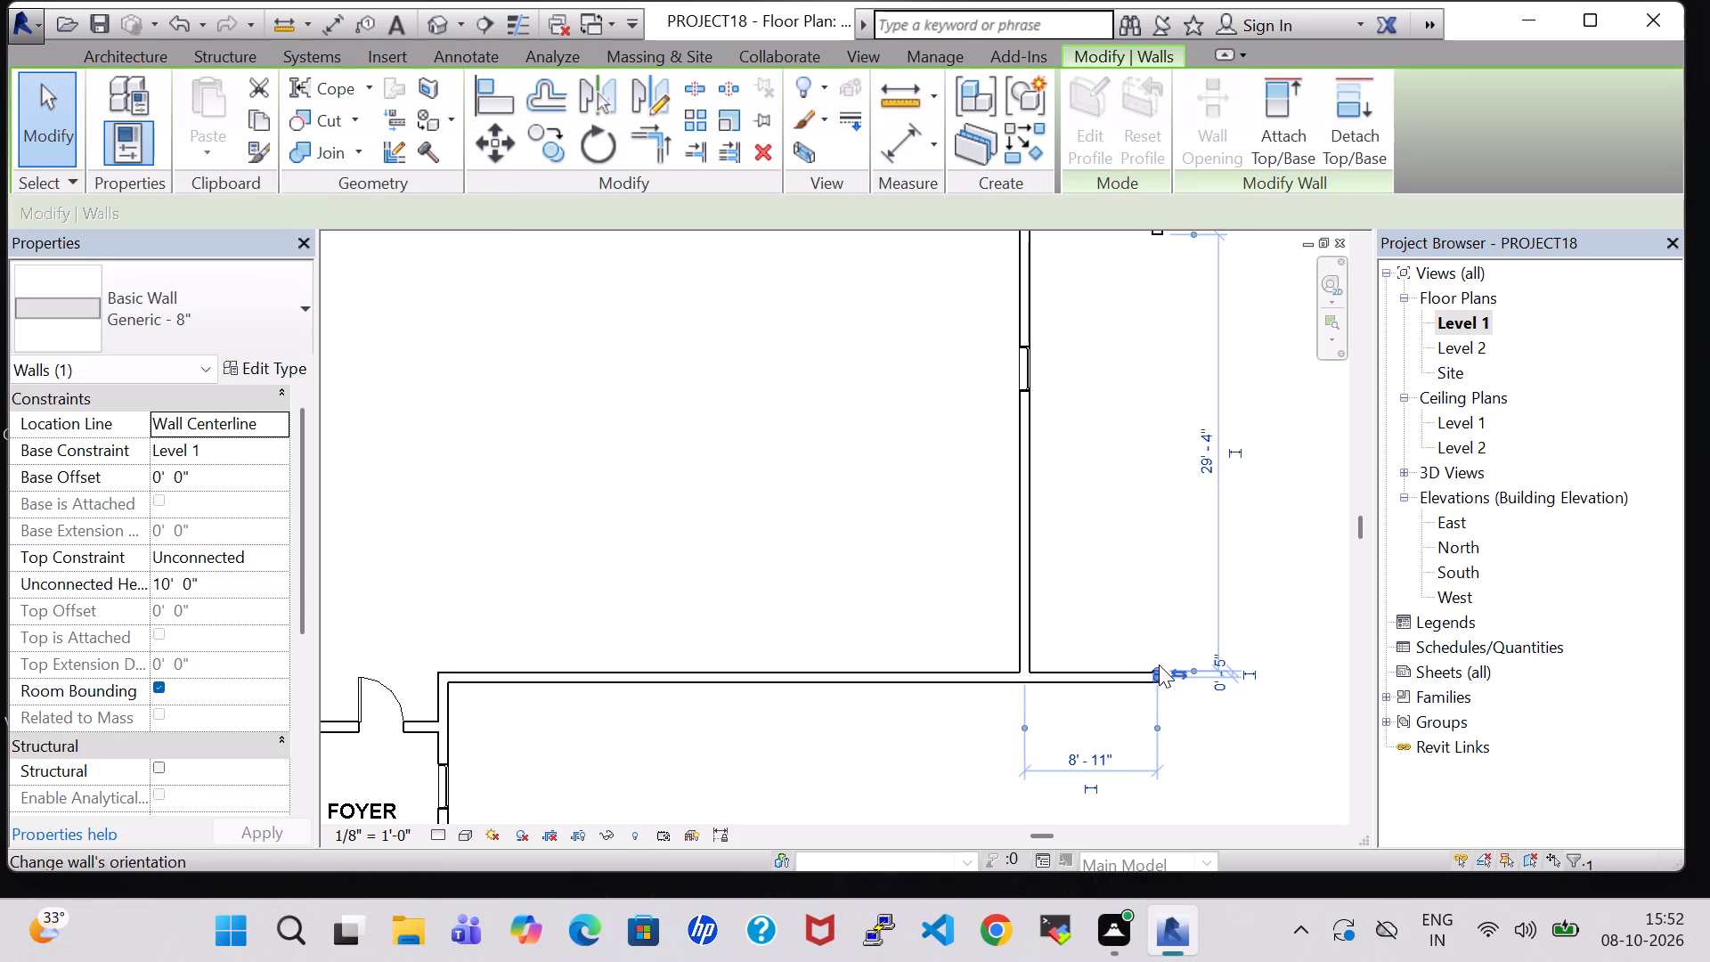
{"action": "left_click", "coordinate": [1127, 464]}
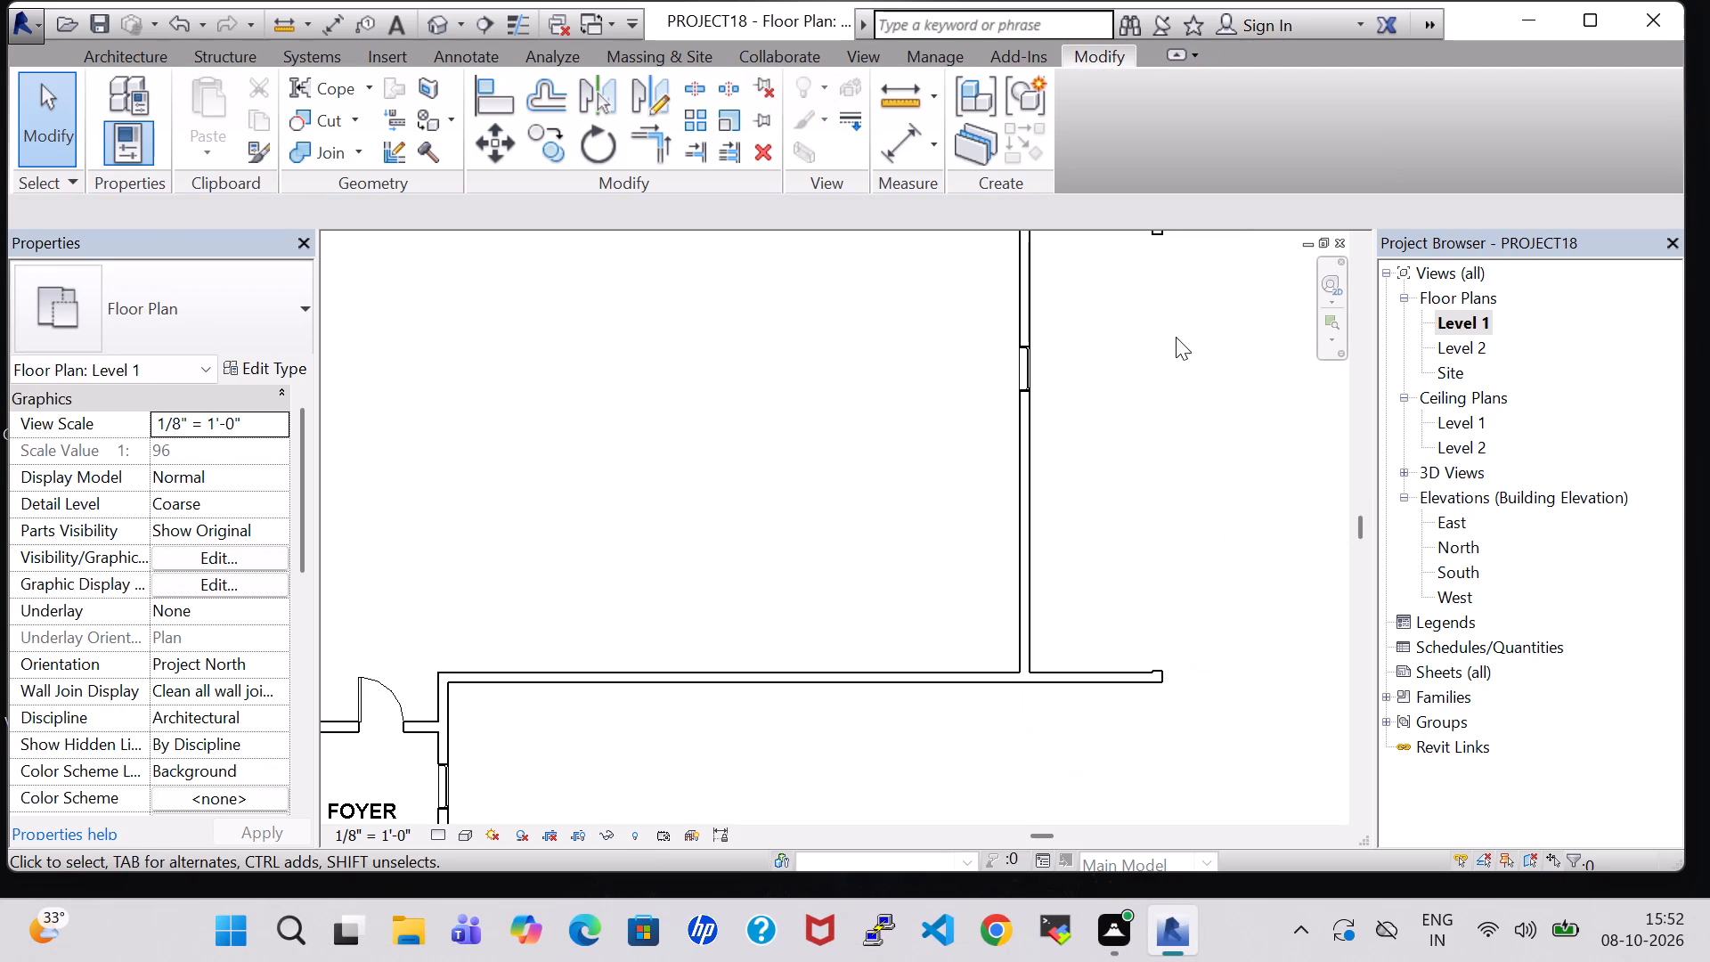
{"action": "middle_click_drag", "start_coordinate": [1176, 337], "coordinate": [1197, 560]}
{"action": "left_click", "coordinate": [1175, 458]}
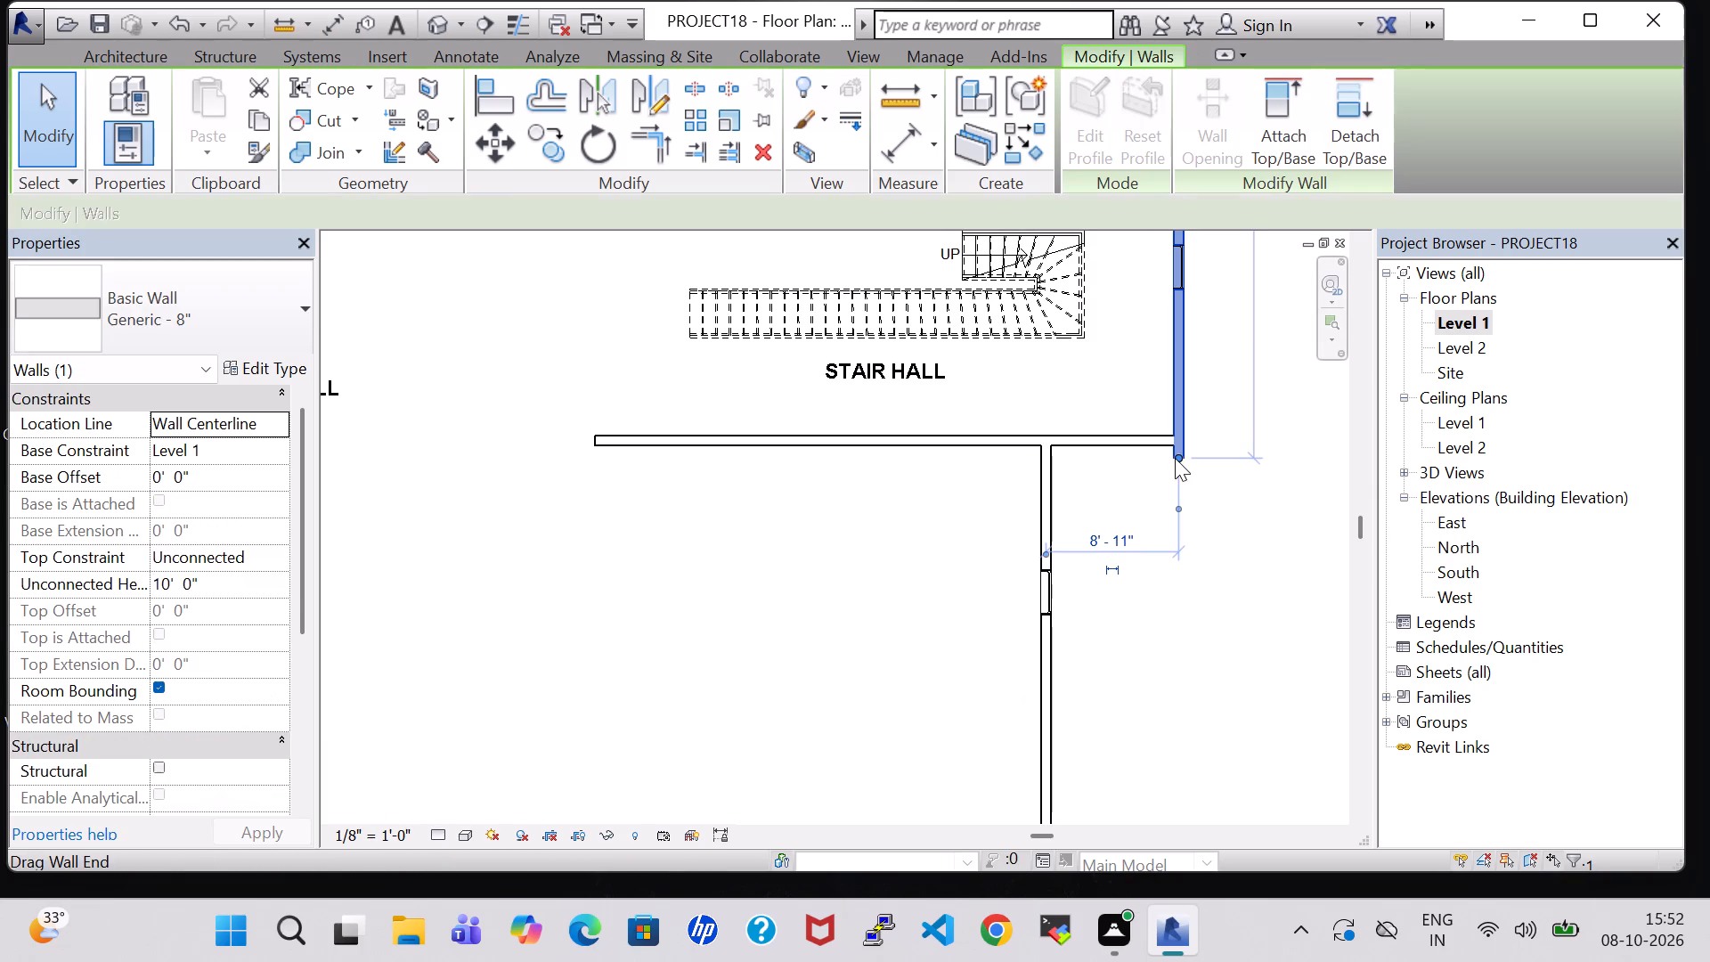
{"action": "key", "text": "Up"}
{"action": "key", "text": "Up"}
{"action": "key", "text": "Up"}
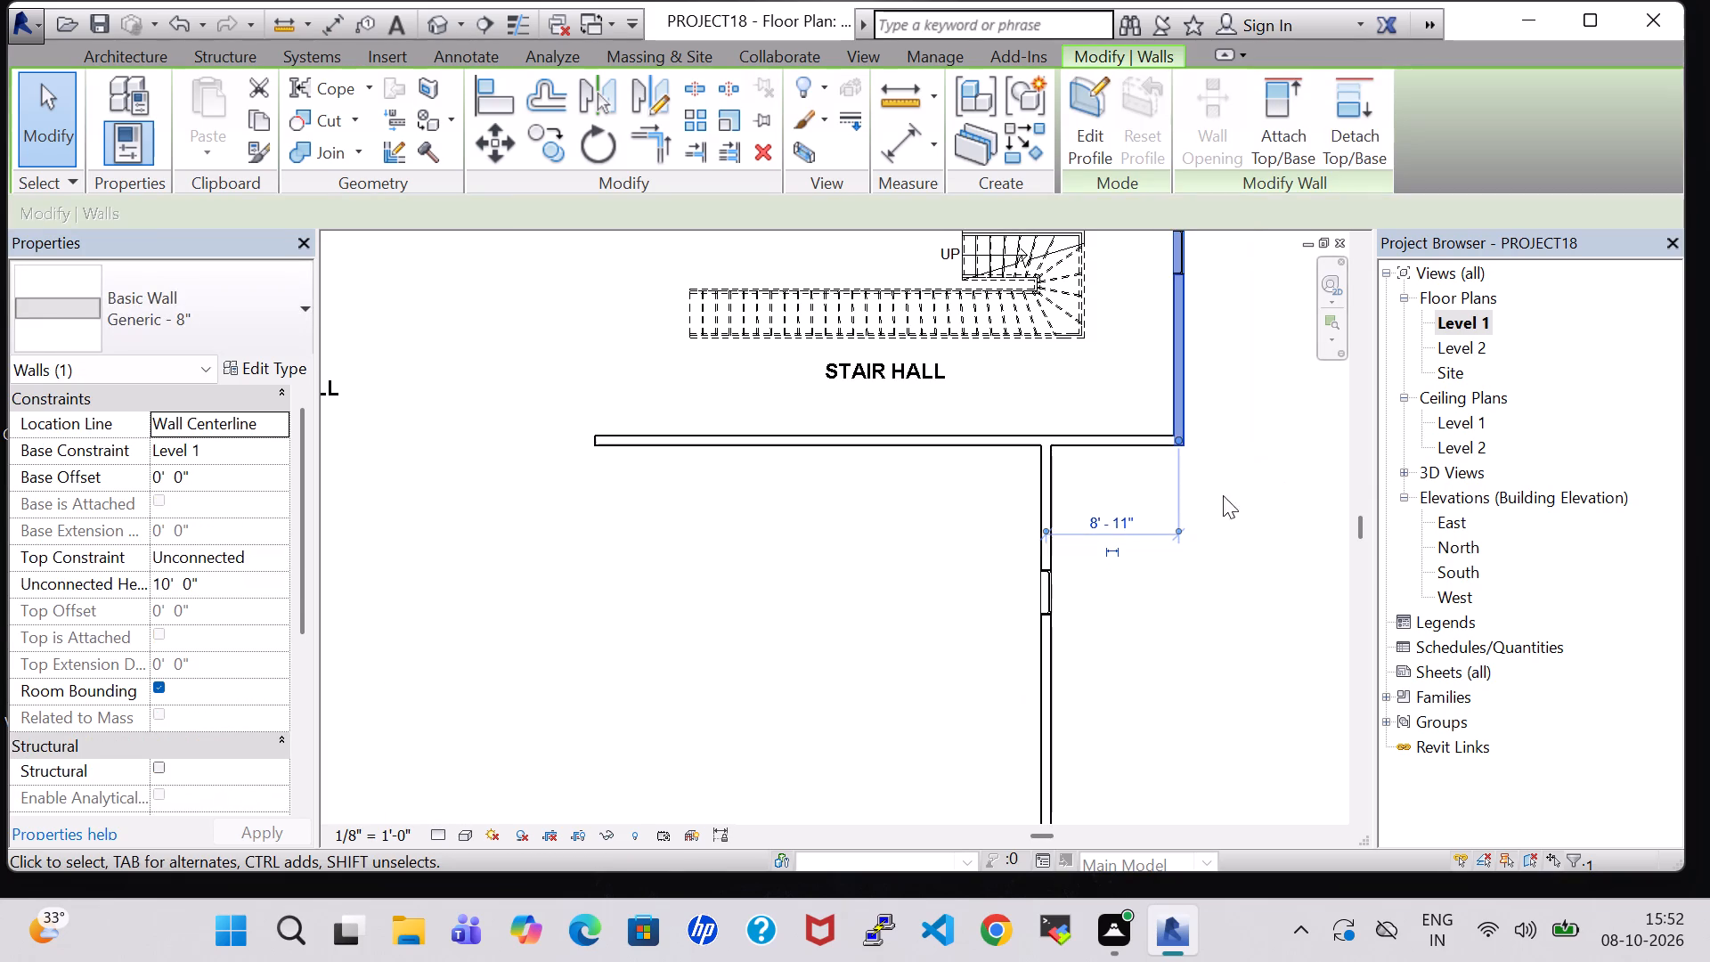
{"action": "left_click", "coordinate": [1236, 502]}
Draw a room separation line closing the open east side, from the STAIR HALL corner to the south wall's east end.
{"action": "scroll", "coordinate": [1236, 502], "scroll_direction": "down", "scroll_amount": 6}
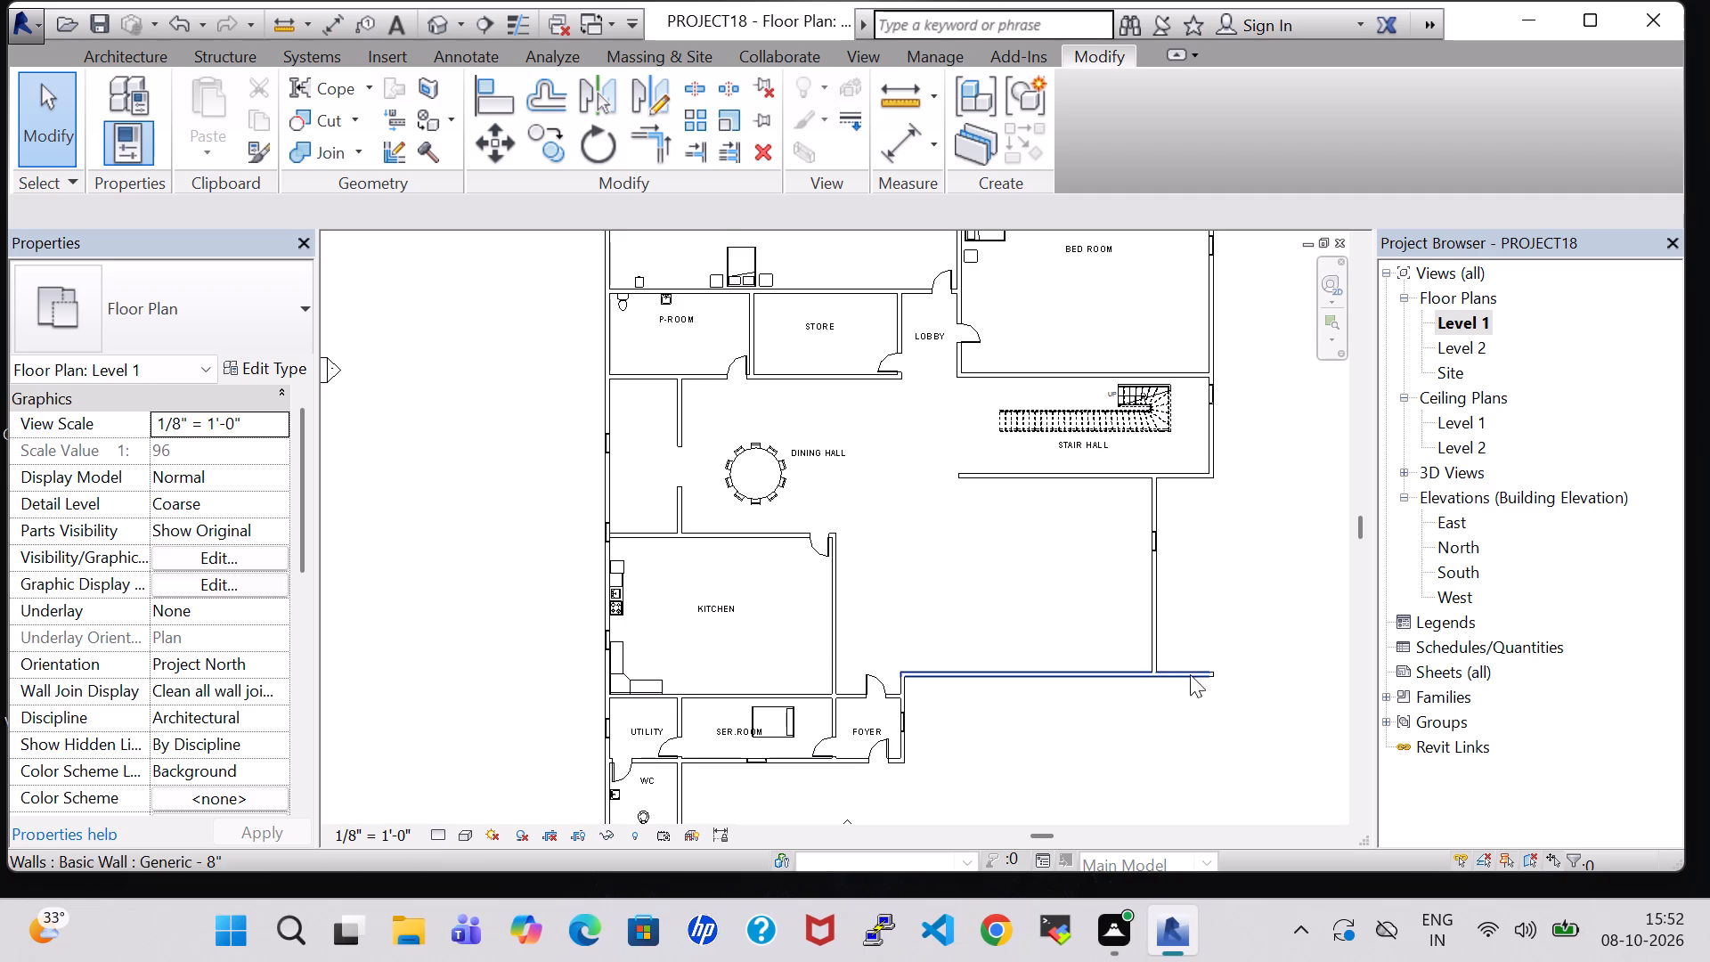
{"action": "left_click", "coordinate": [141, 55]}
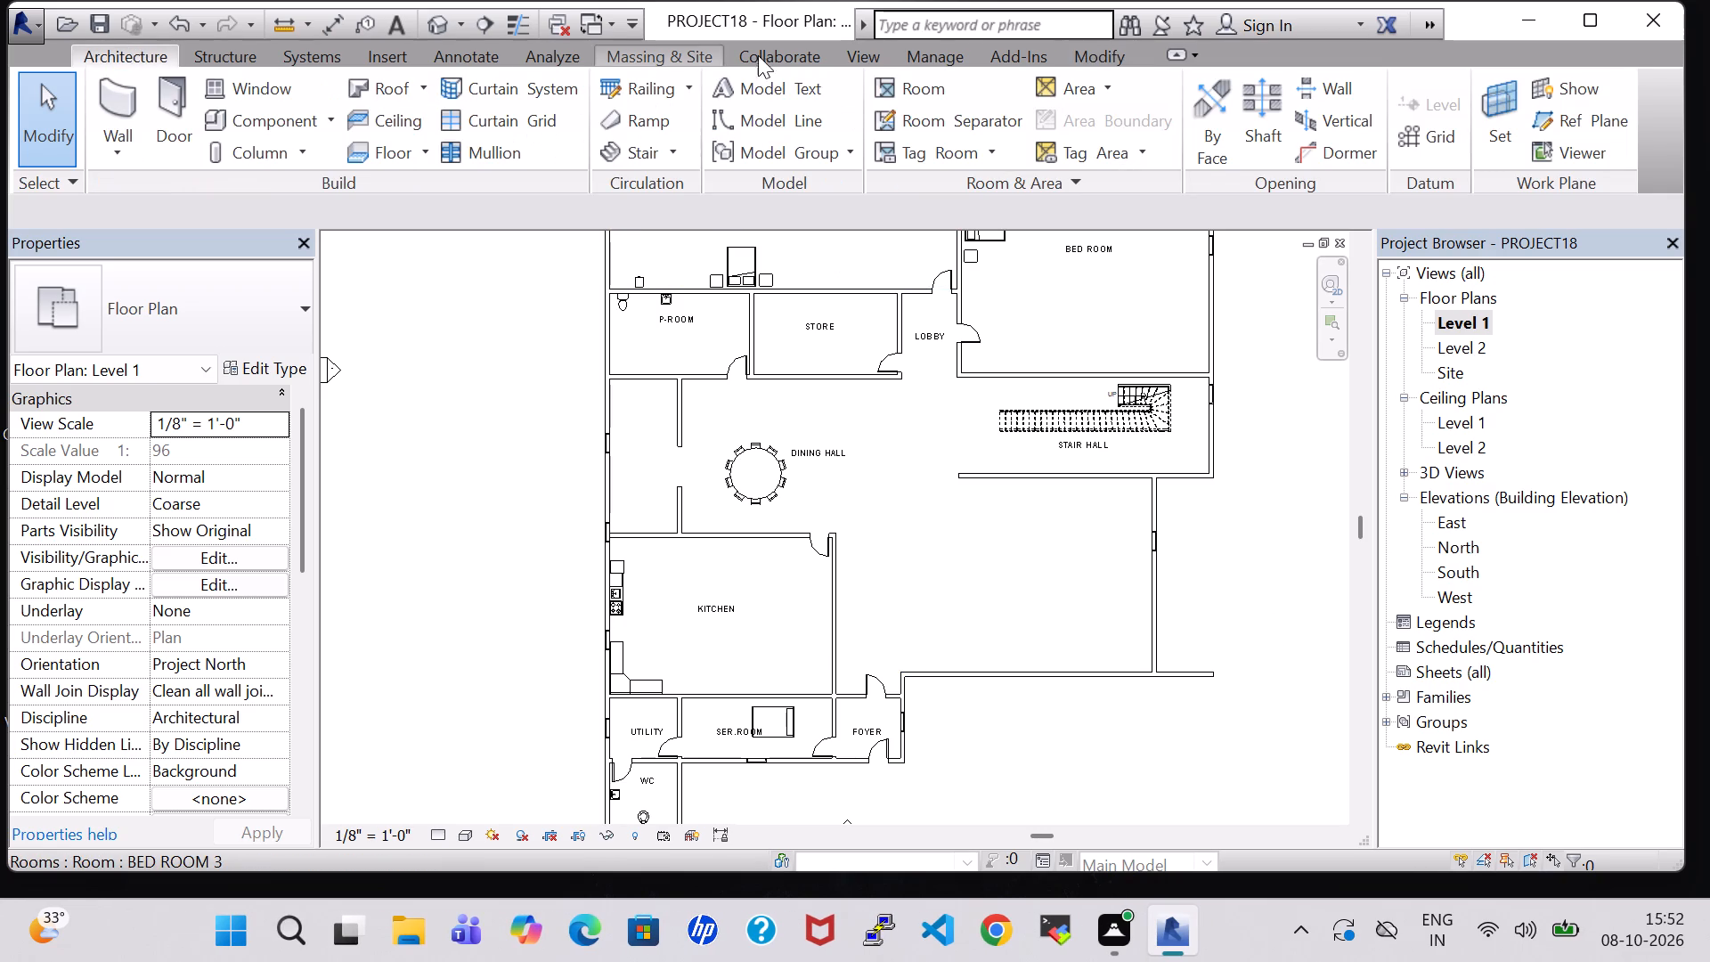
{"action": "left_click", "coordinate": [974, 114]}
{"action": "left_click", "coordinate": [1216, 473]}
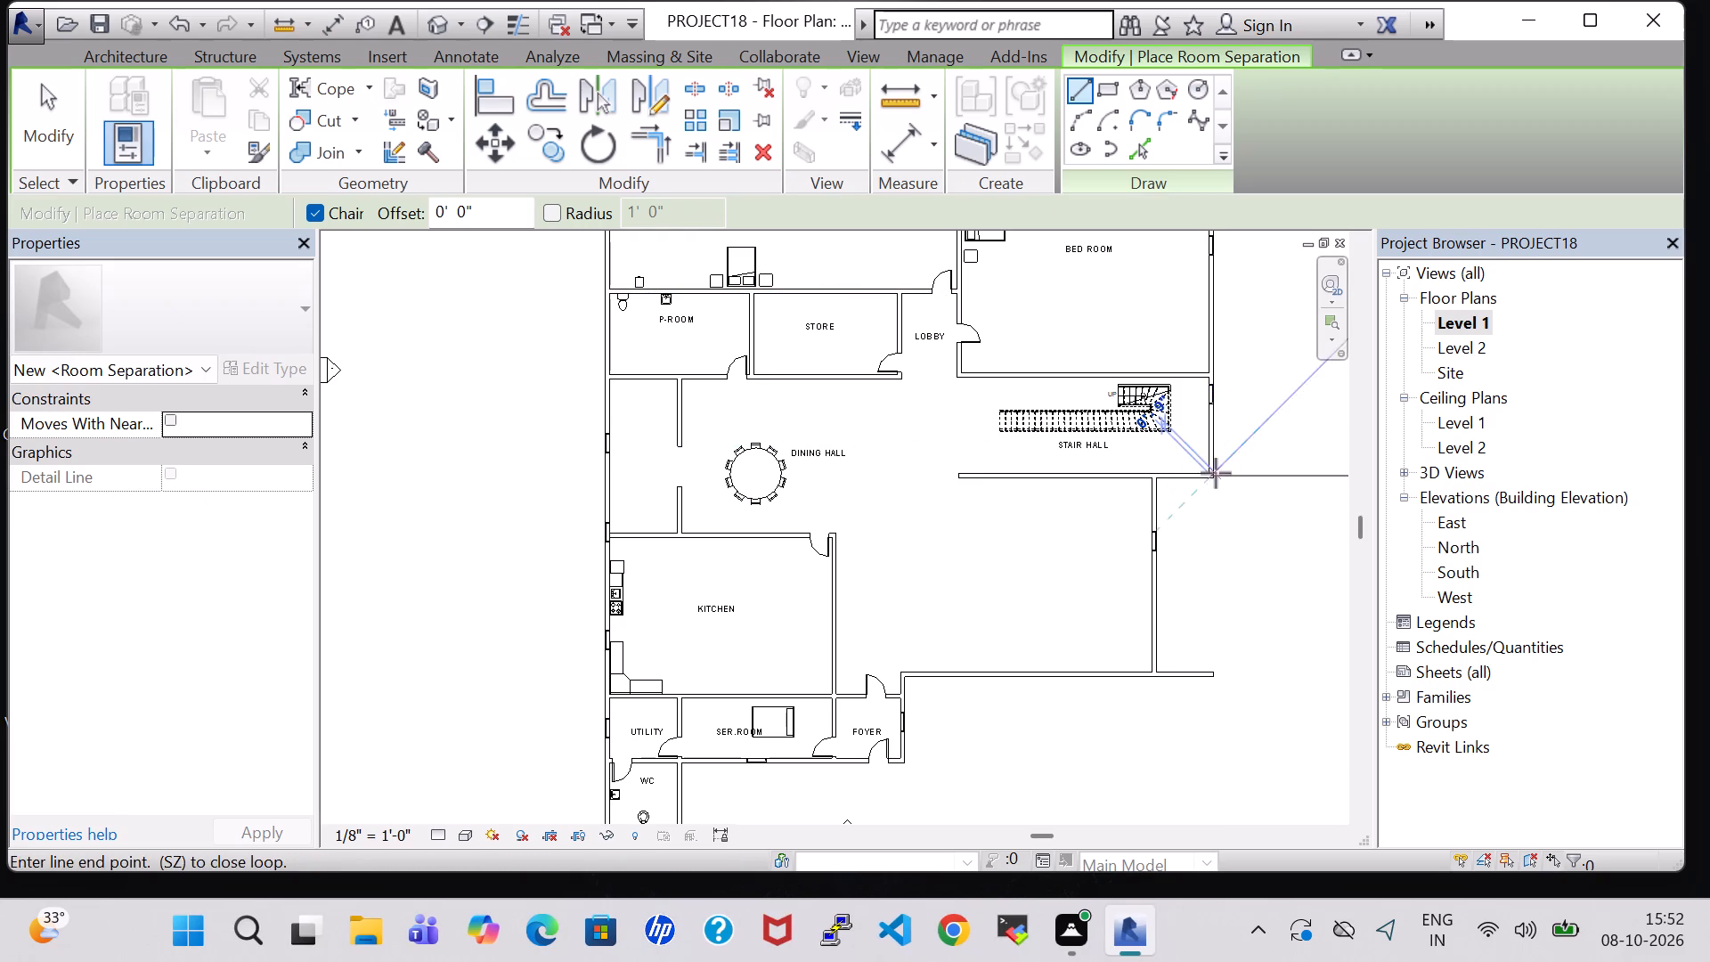
{"action": "left_click", "coordinate": [1215, 674]}
{"action": "key", "text": "Escape"}
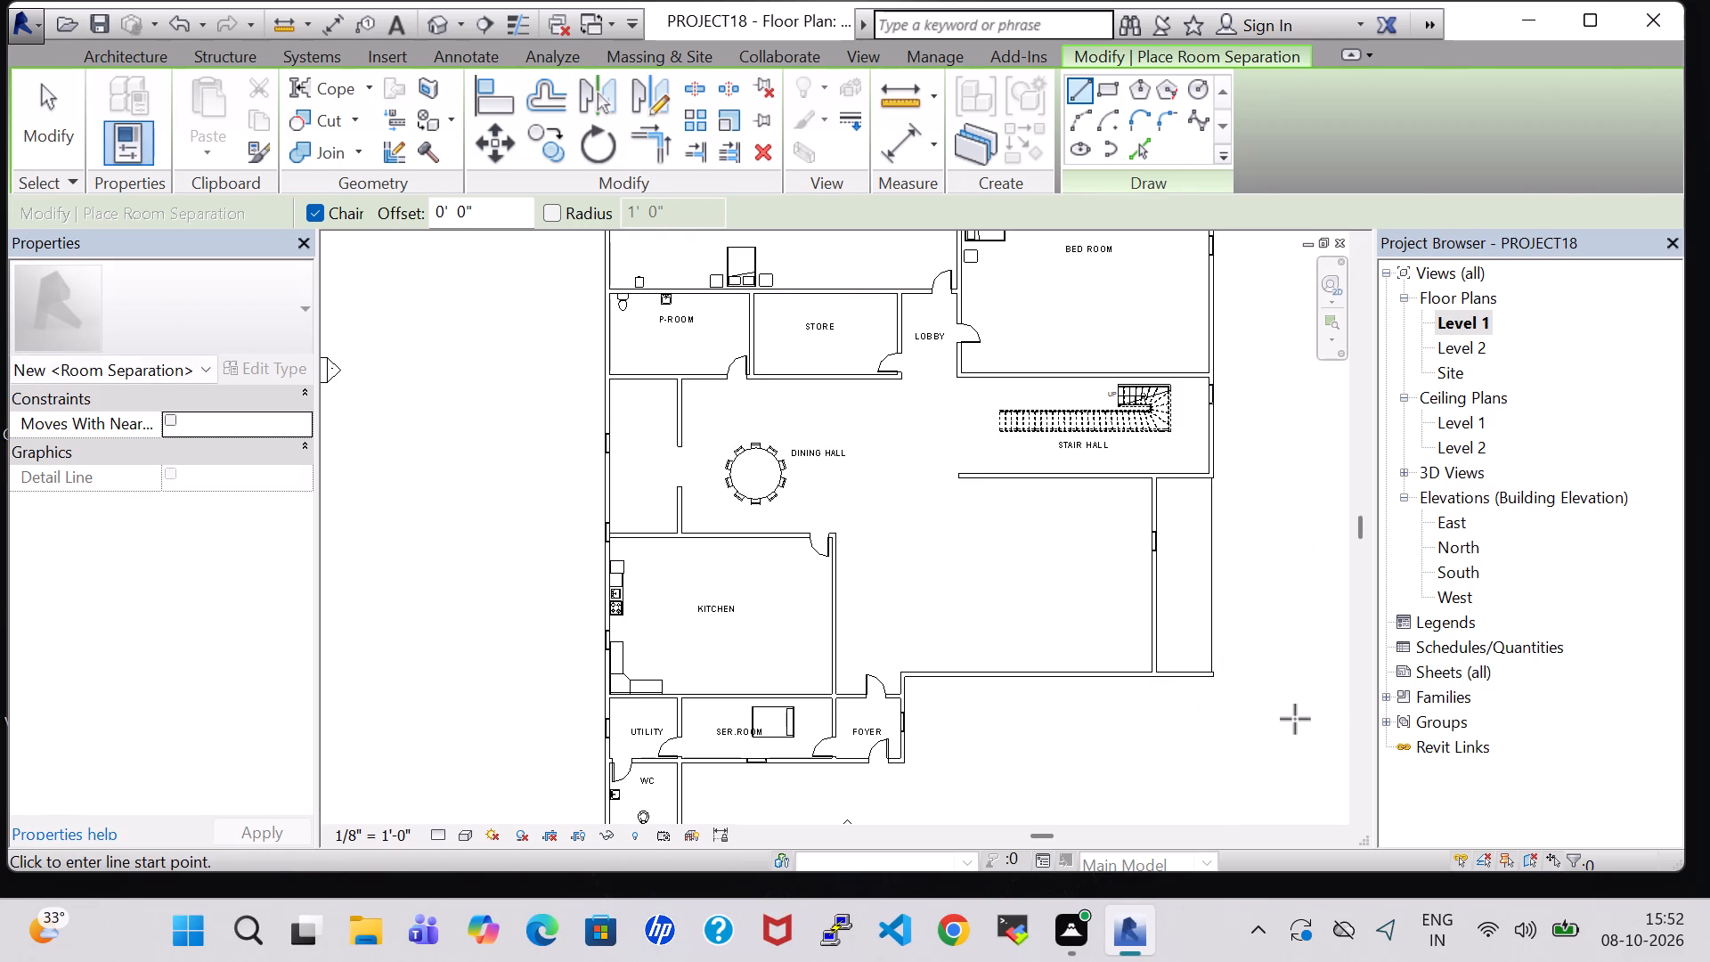
{"action": "key", "text": "Escape"}
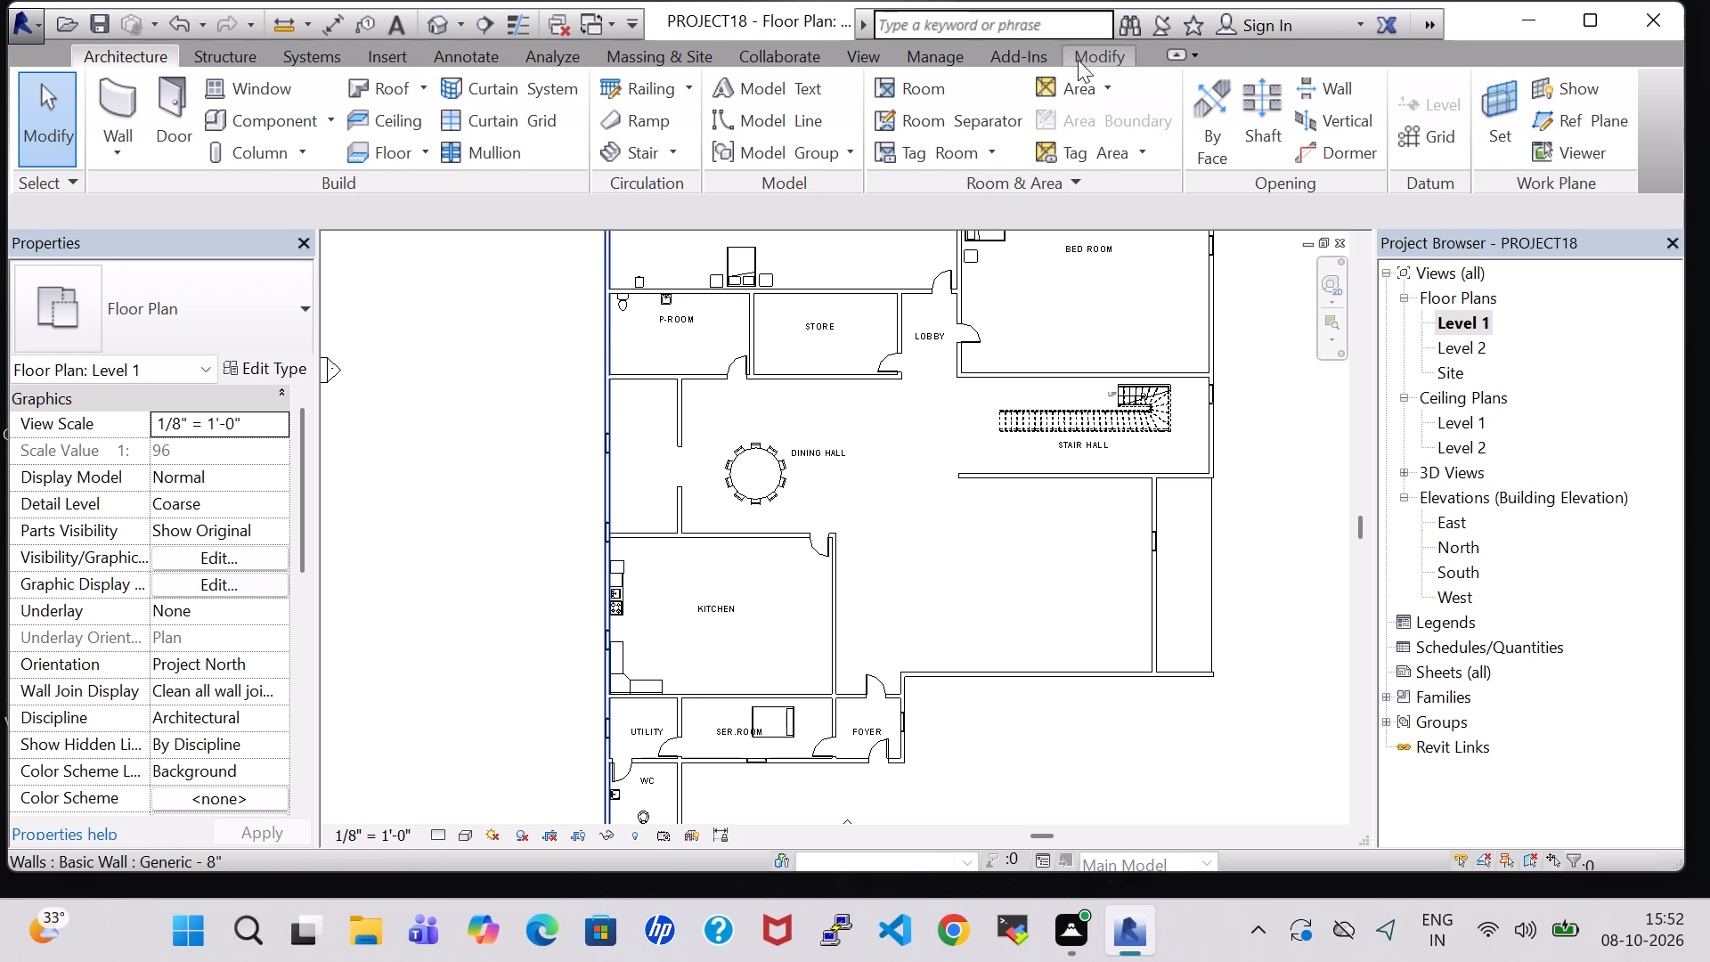
Split the west exterior wall just below P-ROOM and just above KITCHEN, and delete the segment beside DINING HALL.
{"action": "left_click", "coordinate": [1100, 55]}
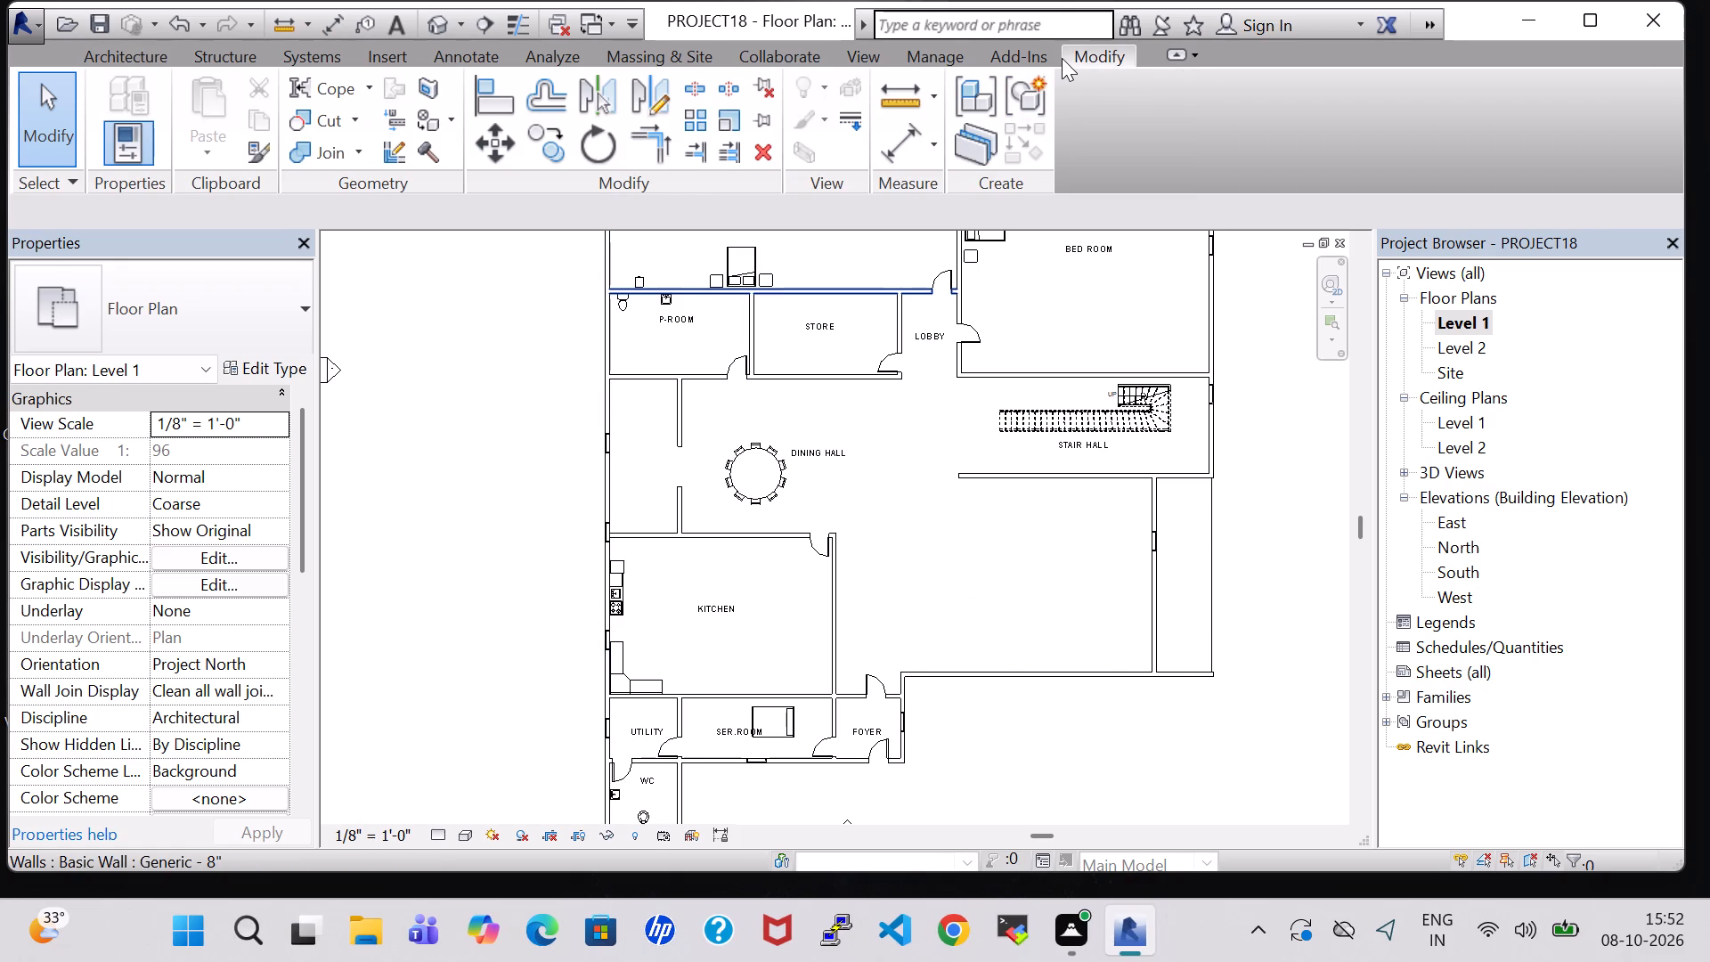
{"action": "left_click", "coordinate": [693, 84]}
{"action": "scroll", "coordinate": [663, 265], "scroll_direction": "up", "scroll_amount": 3}
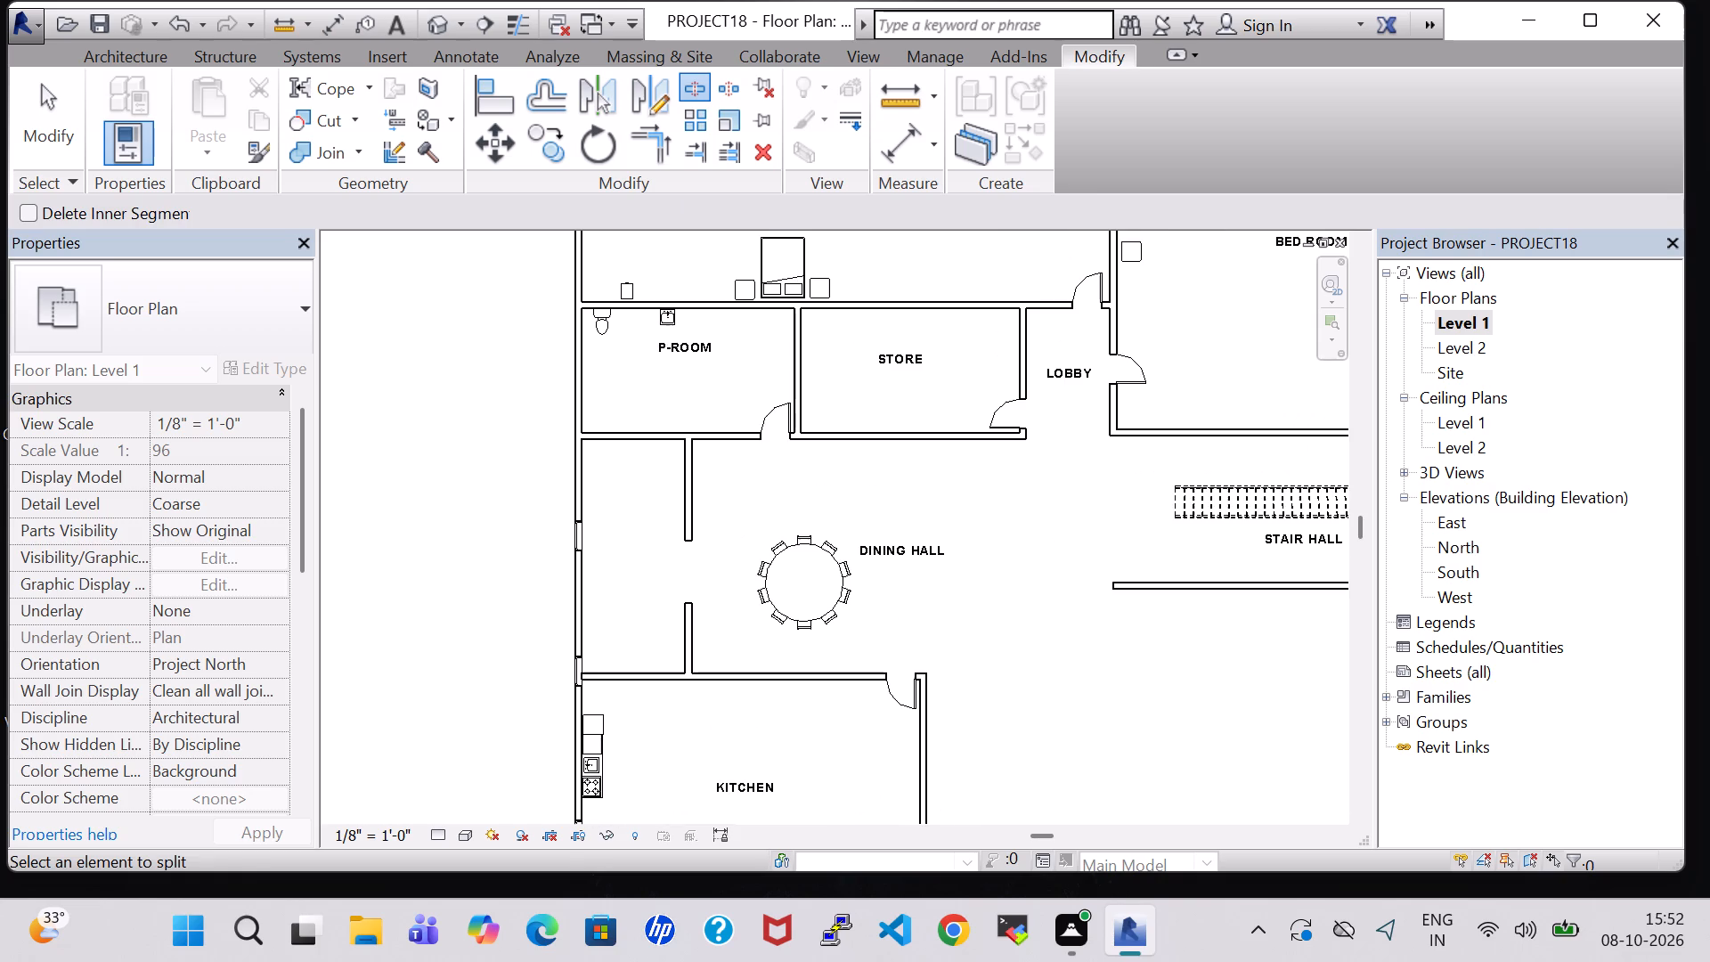
{"action": "left_click", "coordinate": [585, 450]}
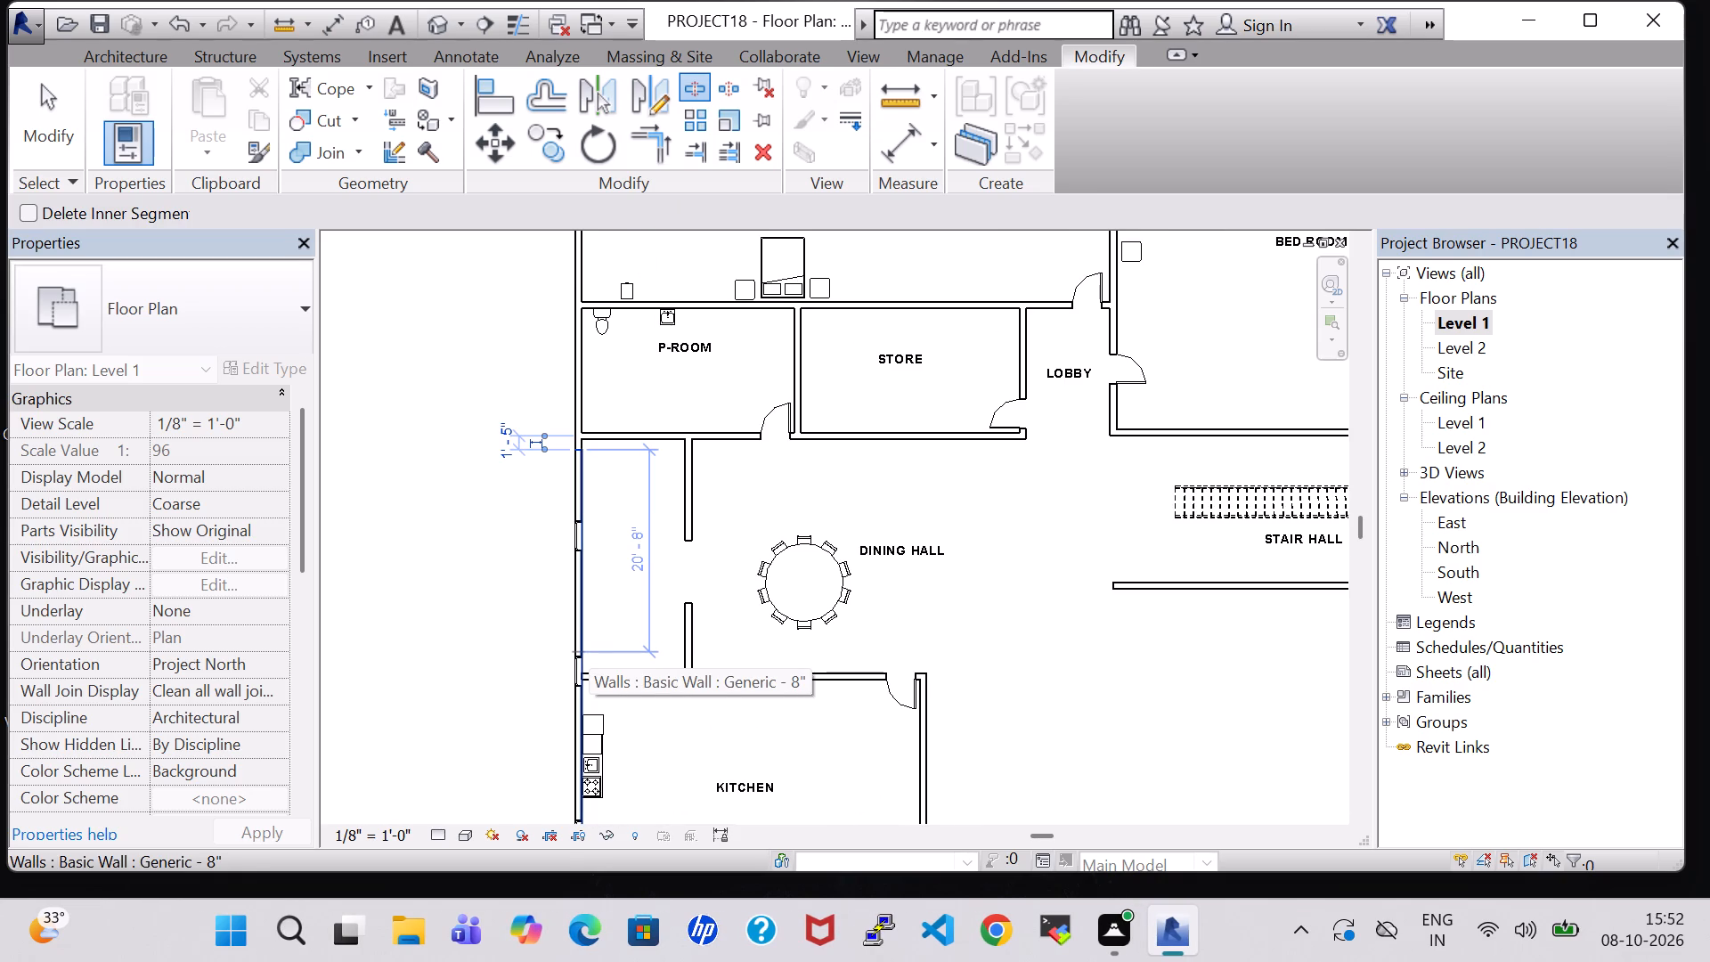
{"action": "left_click", "coordinate": [589, 652]}
{"action": "key", "text": "Escape"}
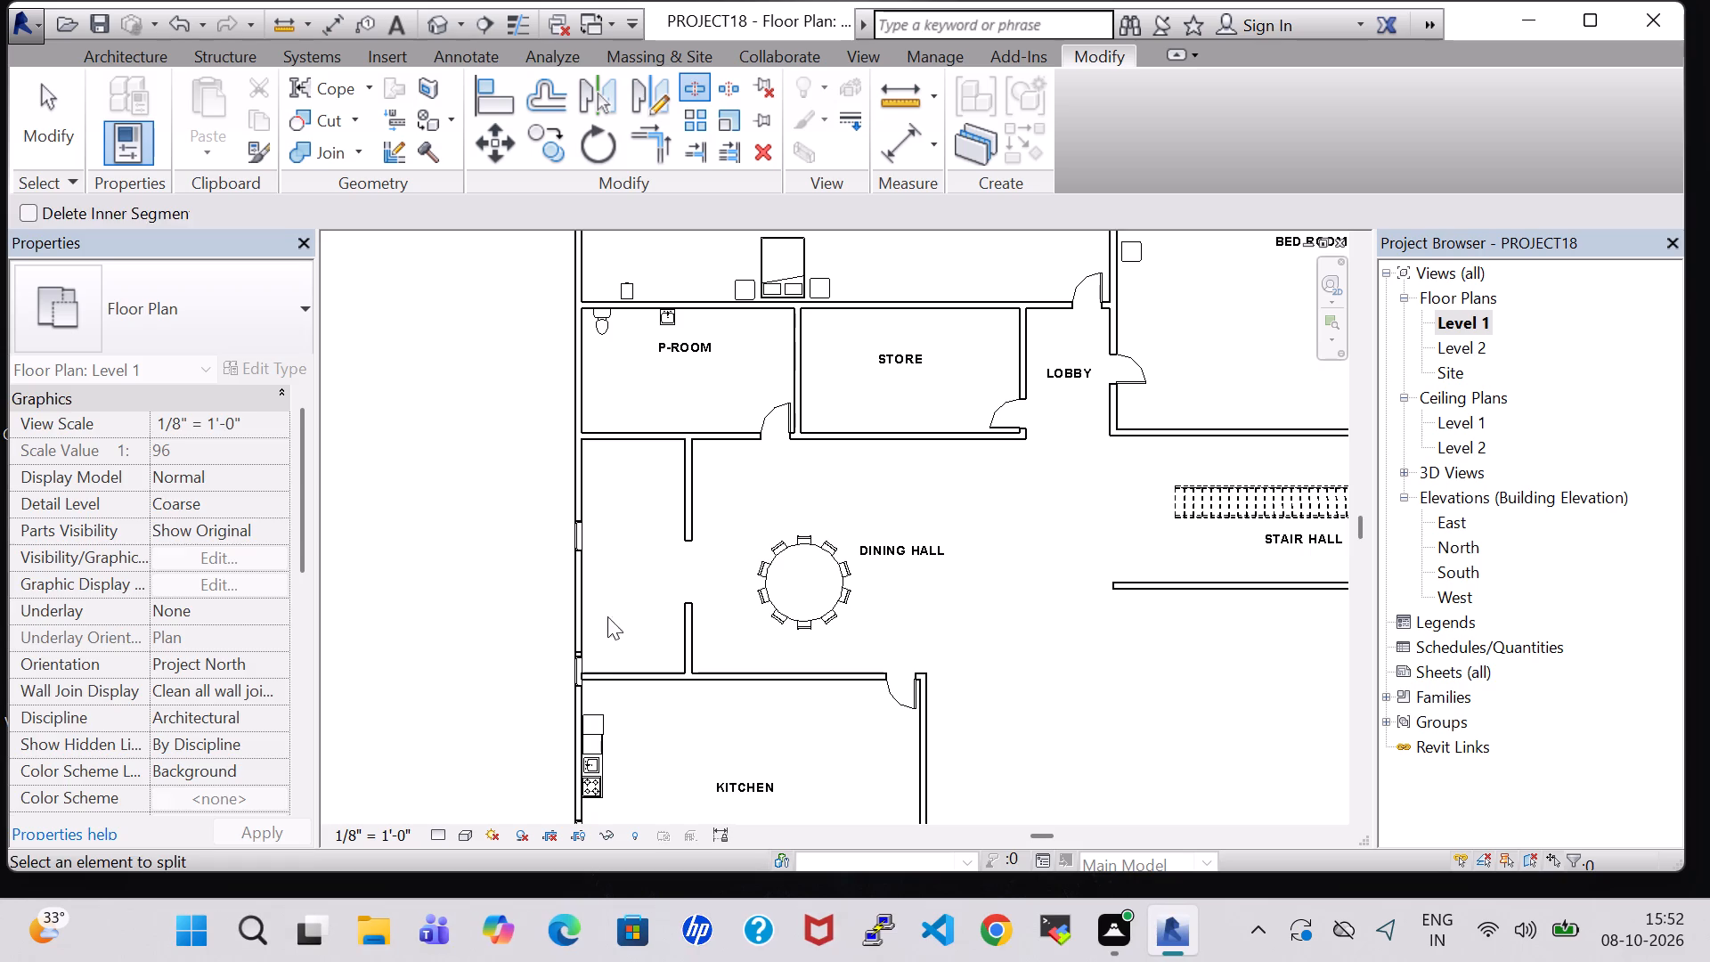
{"action": "key", "text": "Escape"}
{"action": "left_click", "coordinate": [588, 591]}
{"action": "key", "text": "Delete"}
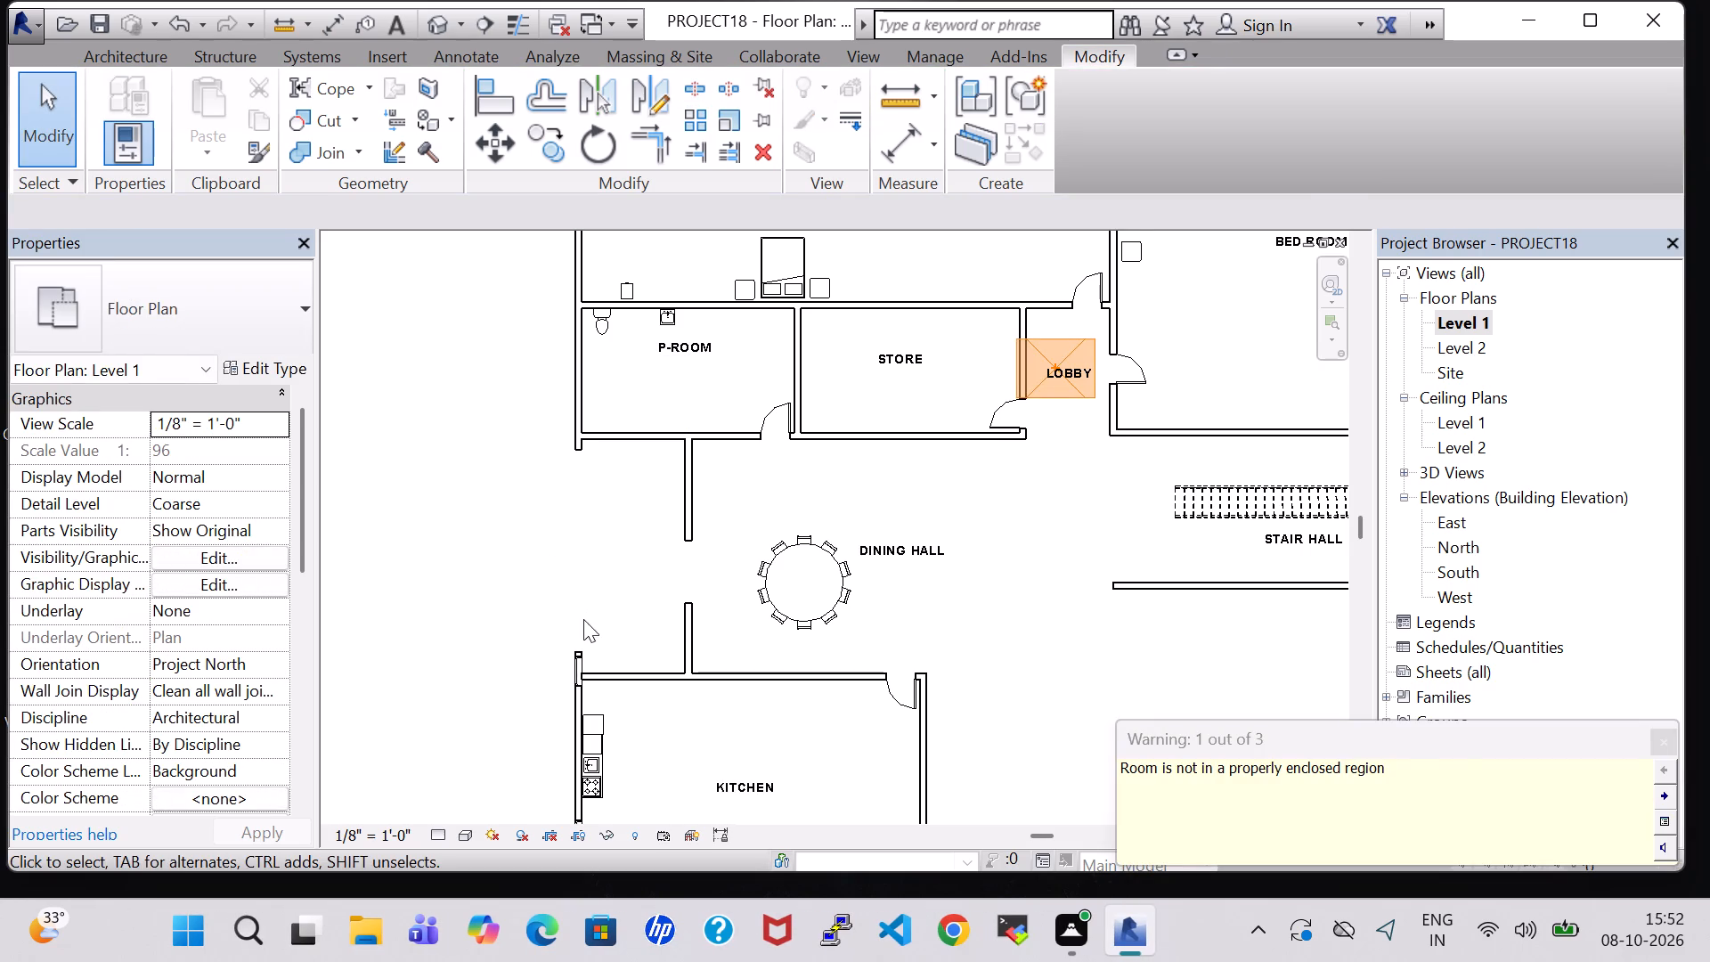
Delete the window at the north end of KITCHEN's west wall.
{"action": "left_click", "coordinate": [575, 659]}
{"action": "key", "text": "Delete"}
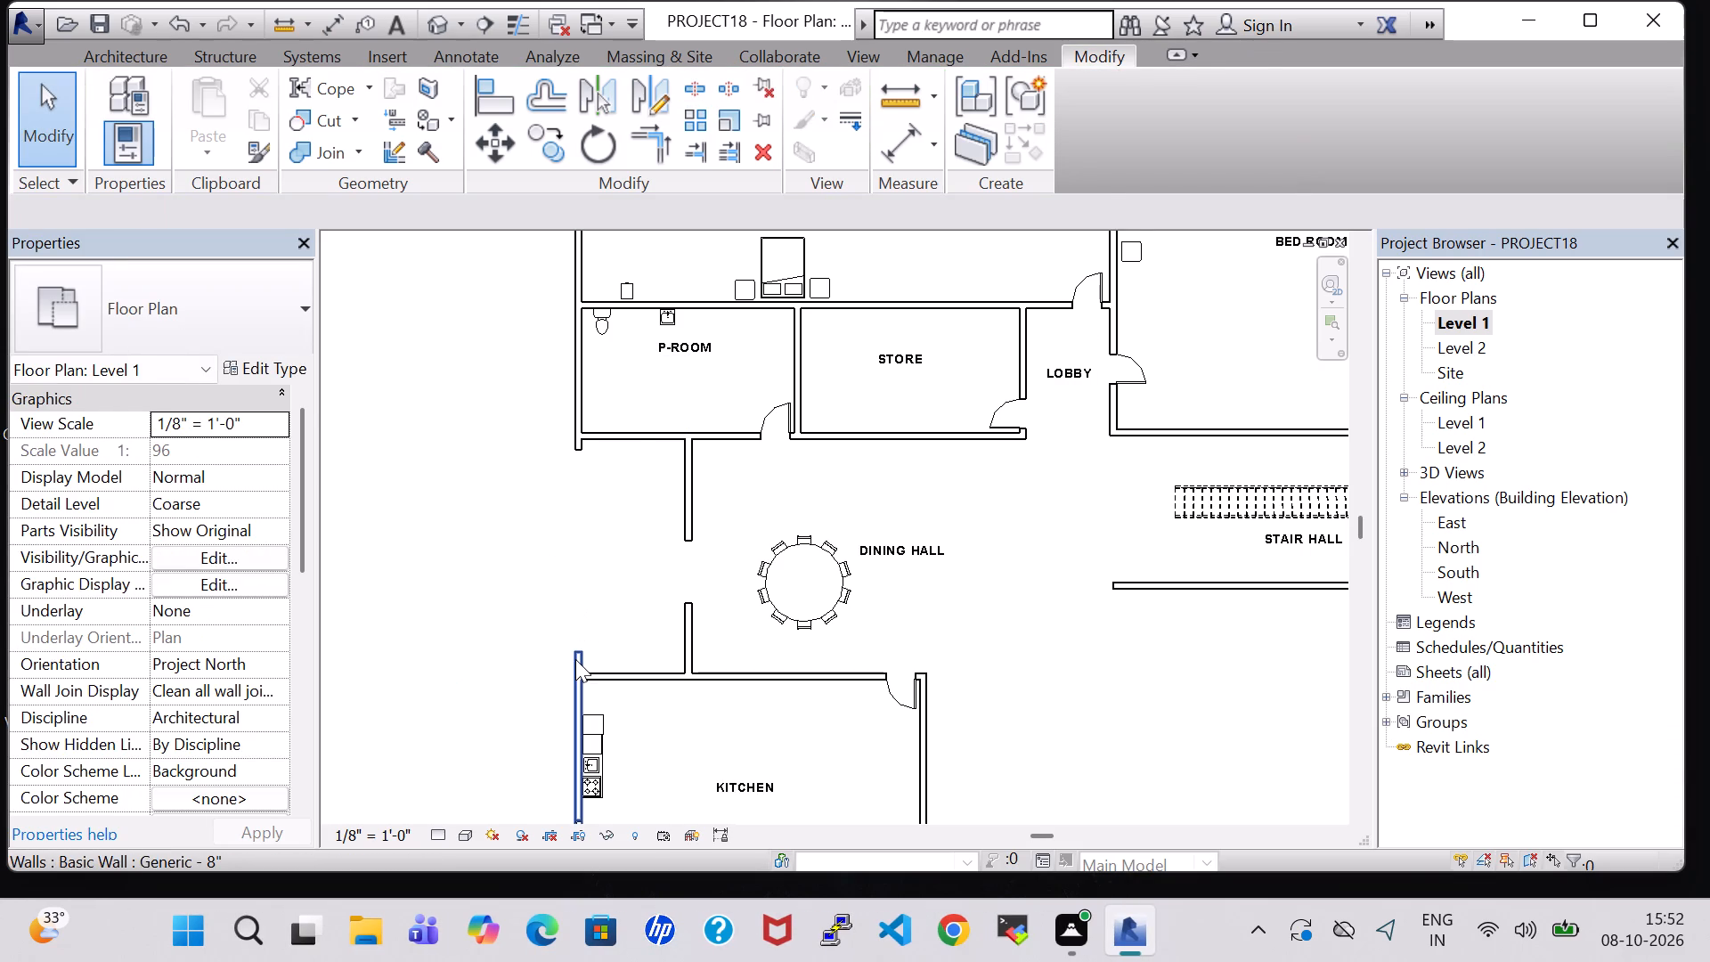
Nudge the two west wall ends back to the northwest corner of KITCHEN and the southwest corner of P-ROOM.
{"action": "left_click", "coordinate": [575, 659]}
{"action": "key", "text": "Down"}
{"action": "key", "text": "Down"}
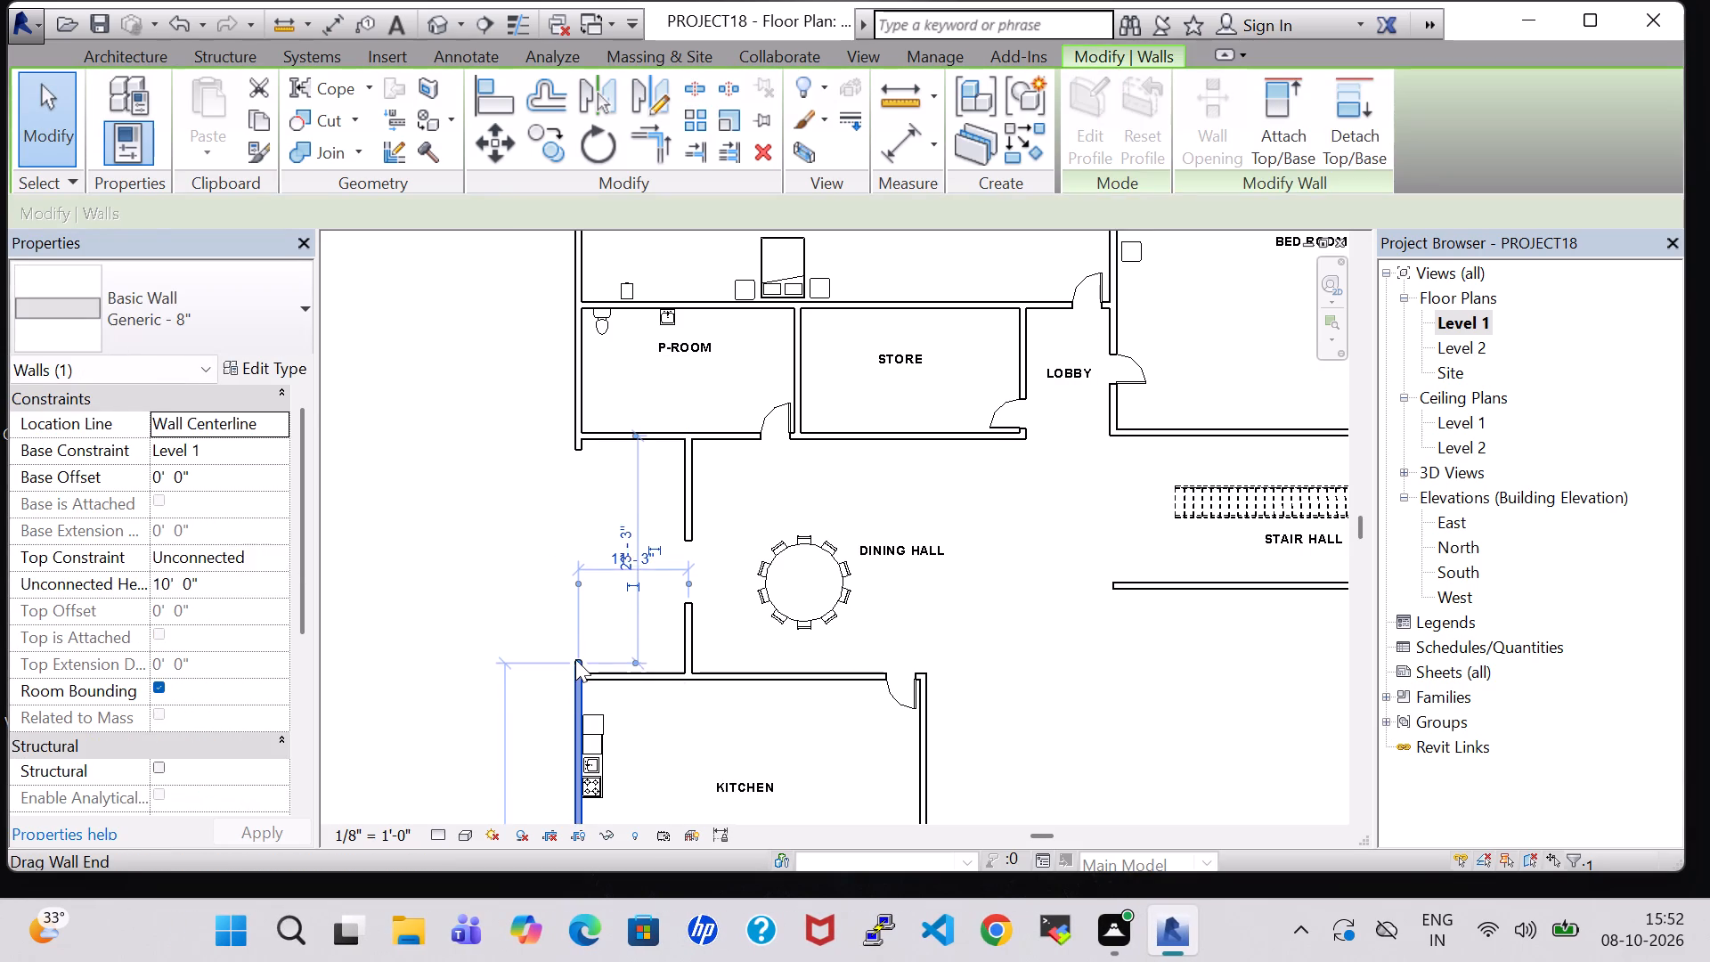
{"action": "key", "text": "Down"}
{"action": "key", "text": "Down"}
{"action": "left_click", "coordinate": [574, 443]}
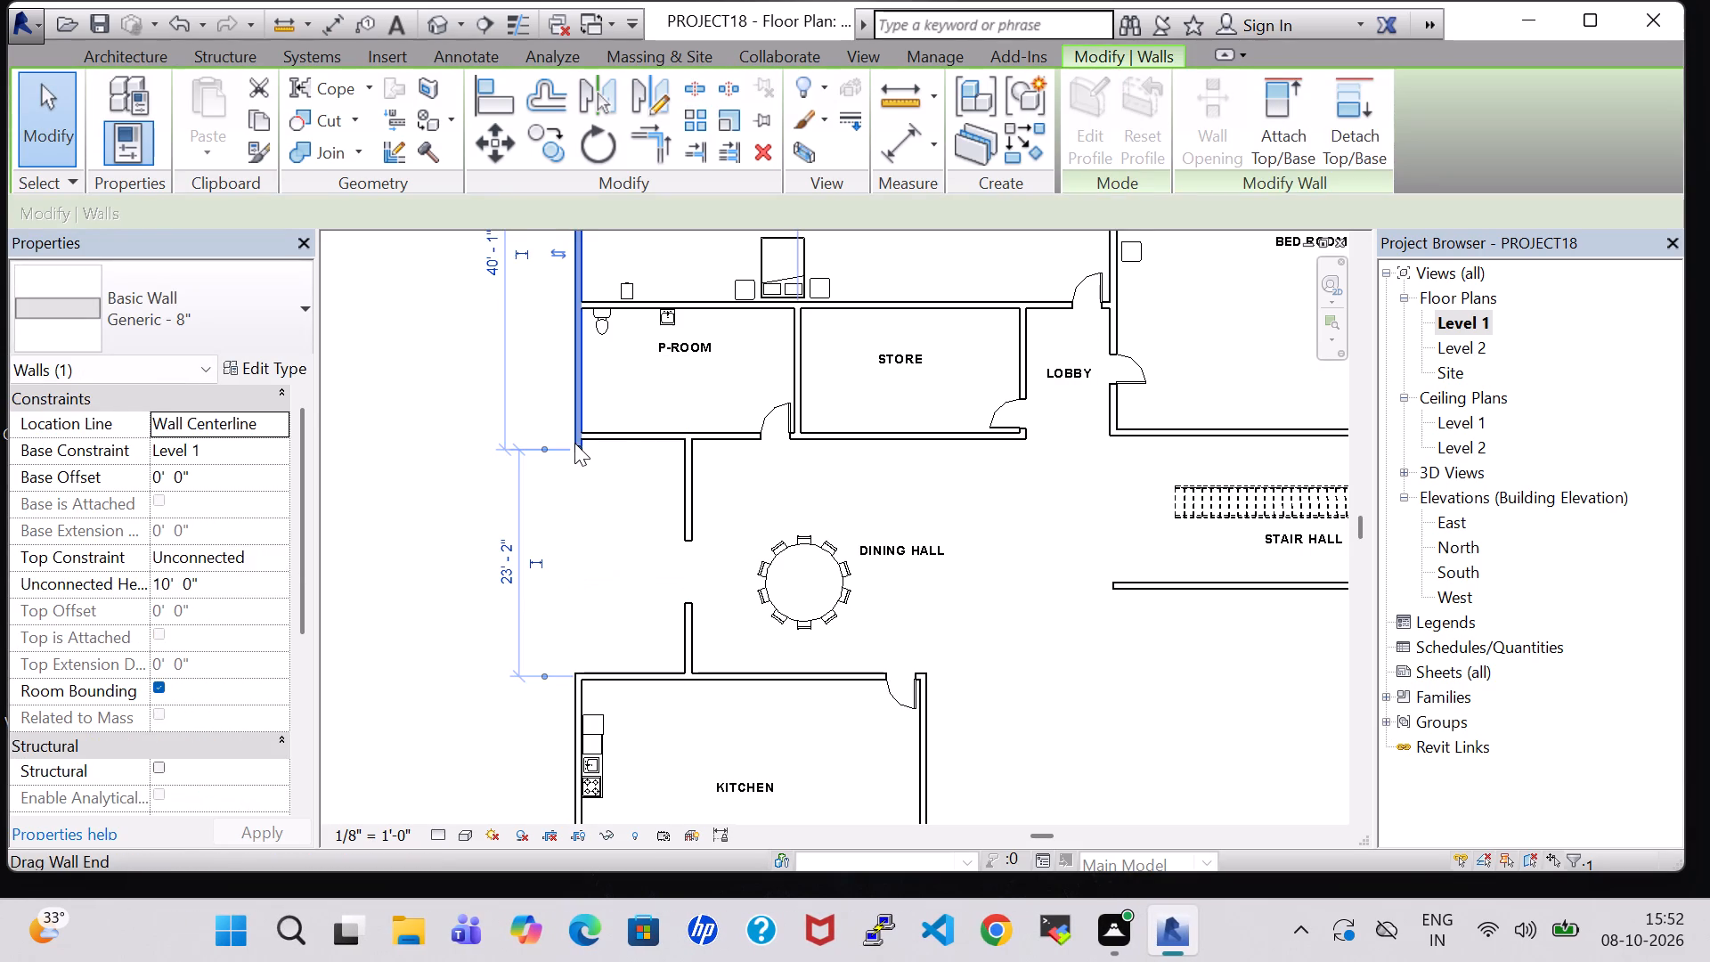
{"action": "key", "text": "Up"}
{"action": "key", "text": "Up"}
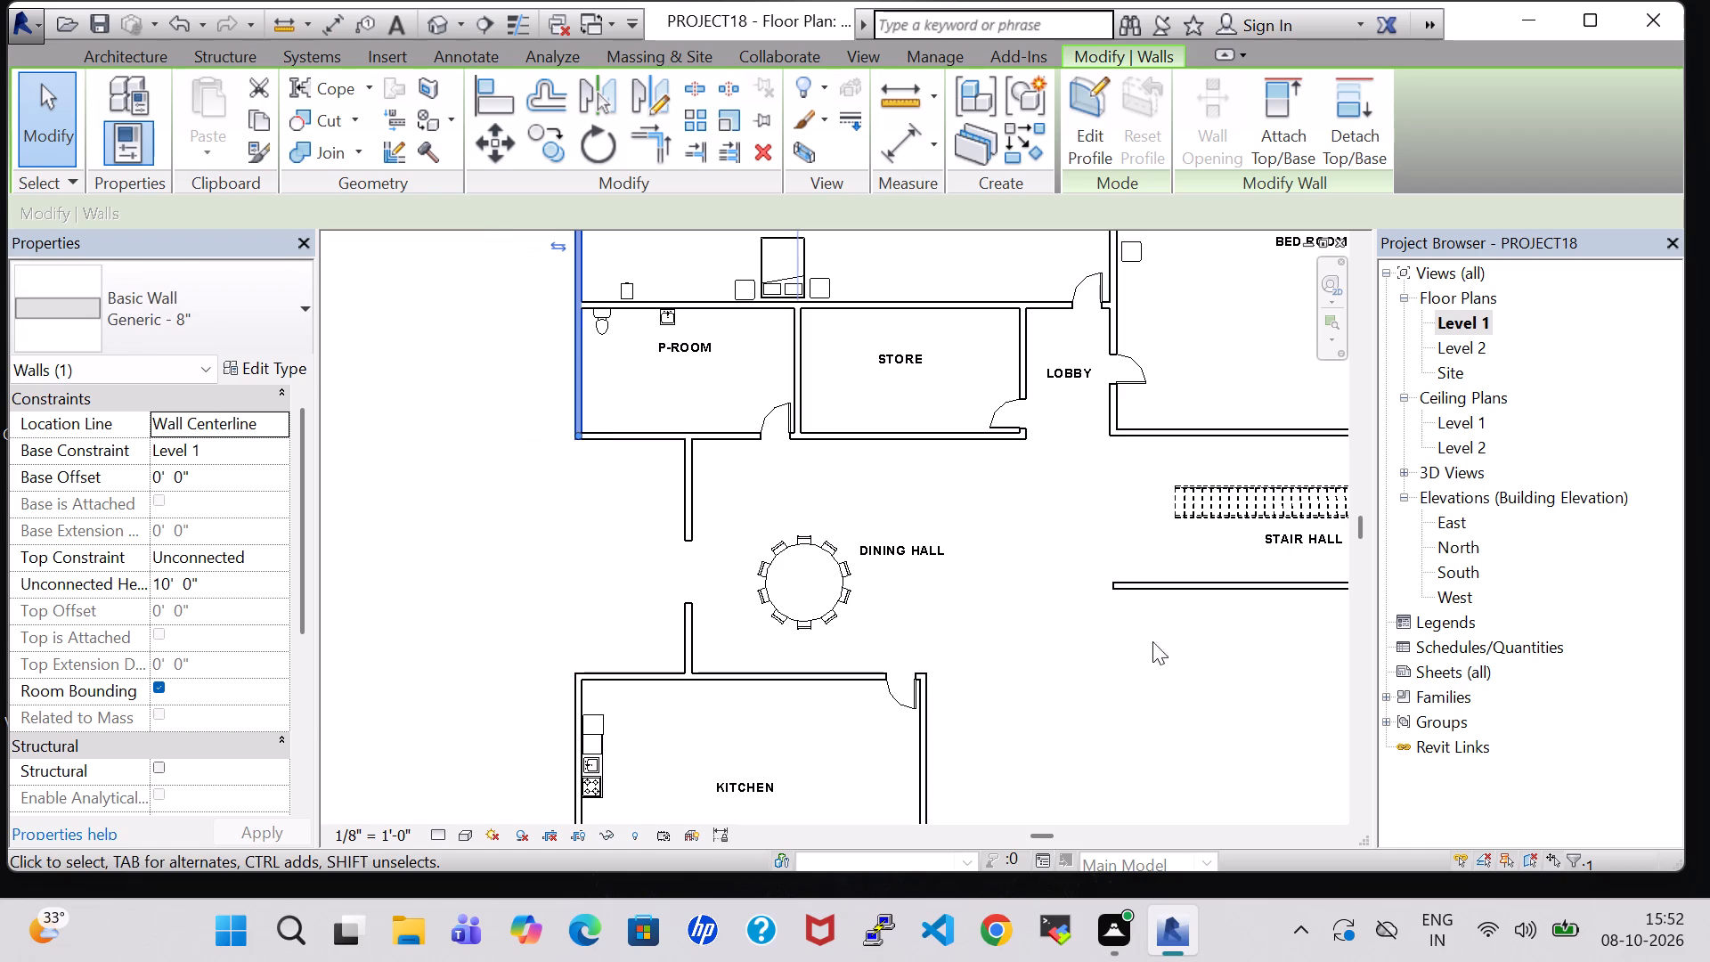
{"action": "left_click", "coordinate": [1044, 641]}
Draw a room separation line across the open west side from the P-ROOM corner to the KITCHEN corner, accepting the multiple-rooms warning.
{"action": "left_click", "coordinate": [109, 53]}
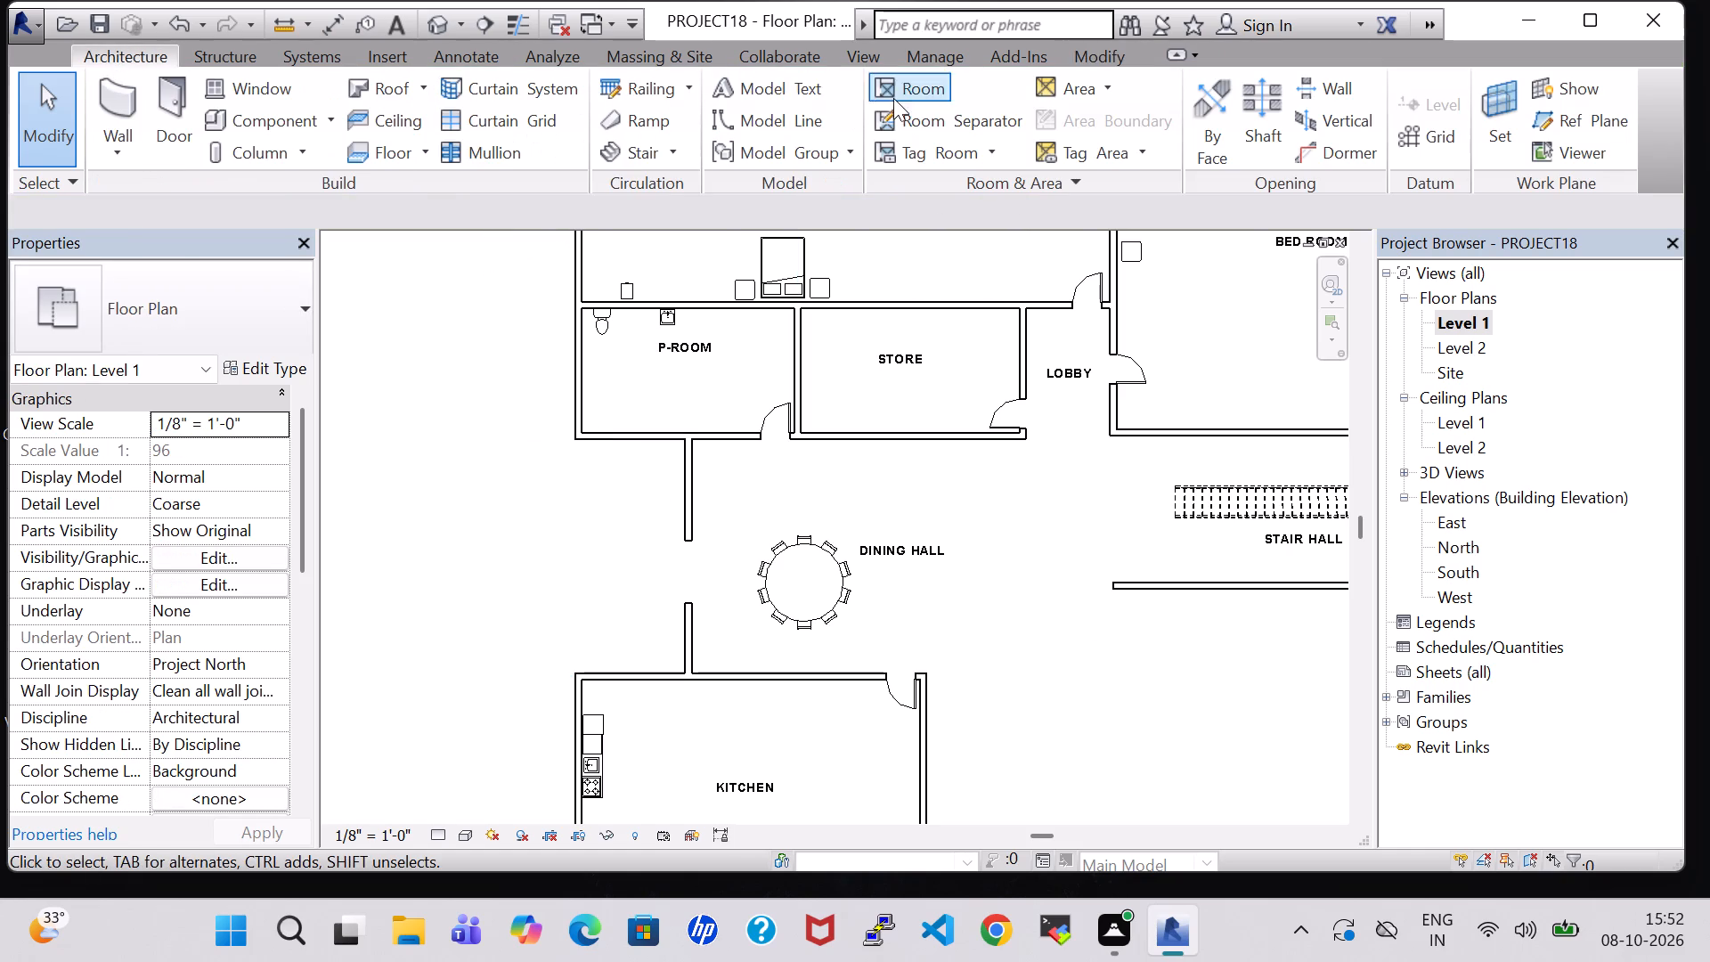
{"action": "left_click", "coordinate": [909, 111]}
{"action": "left_click", "coordinate": [577, 438]}
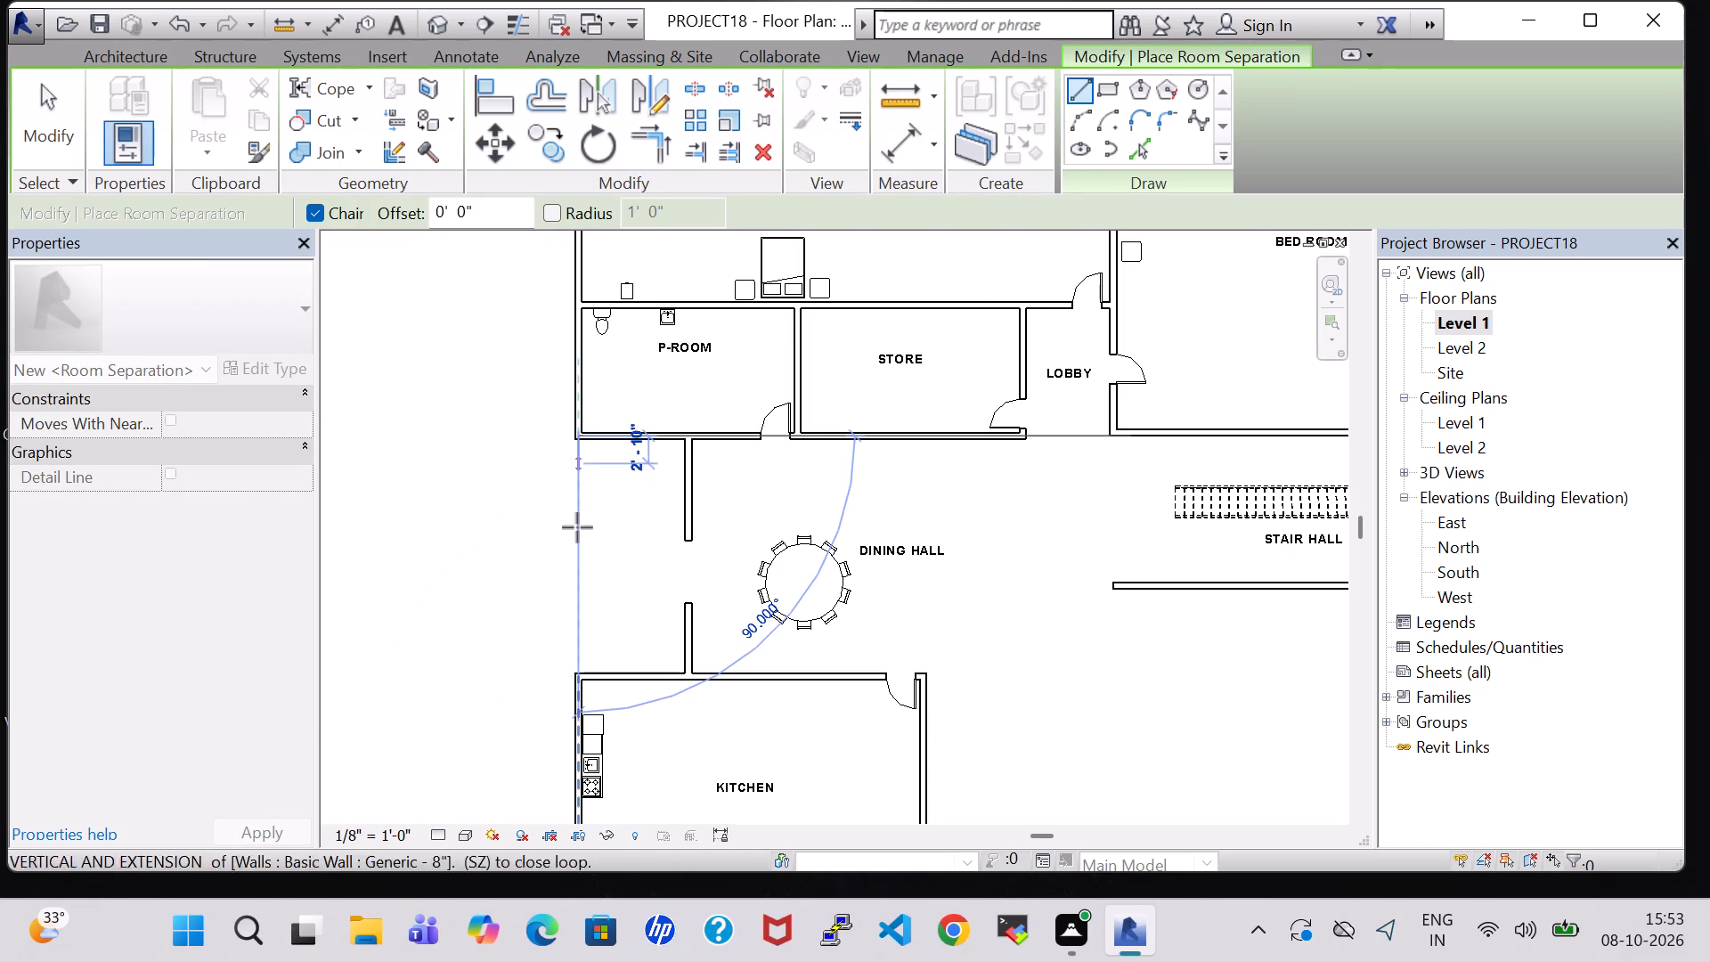
{"action": "left_click", "coordinate": [579, 686]}
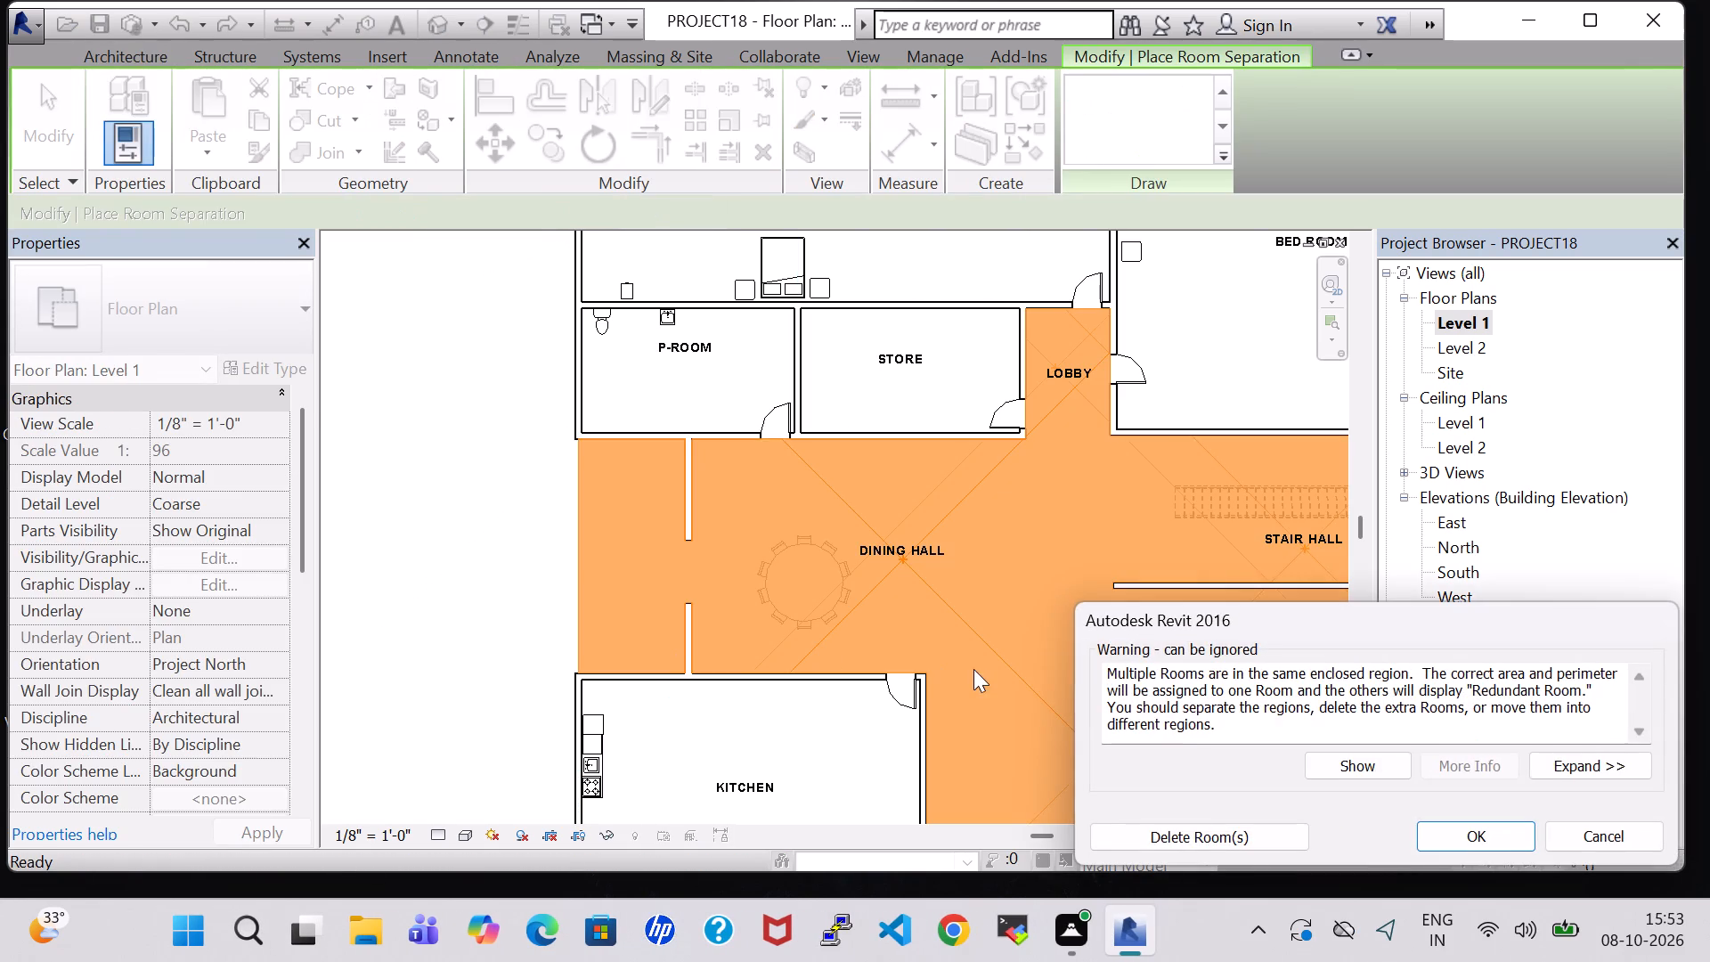
{"action": "left_click", "coordinate": [1489, 836]}
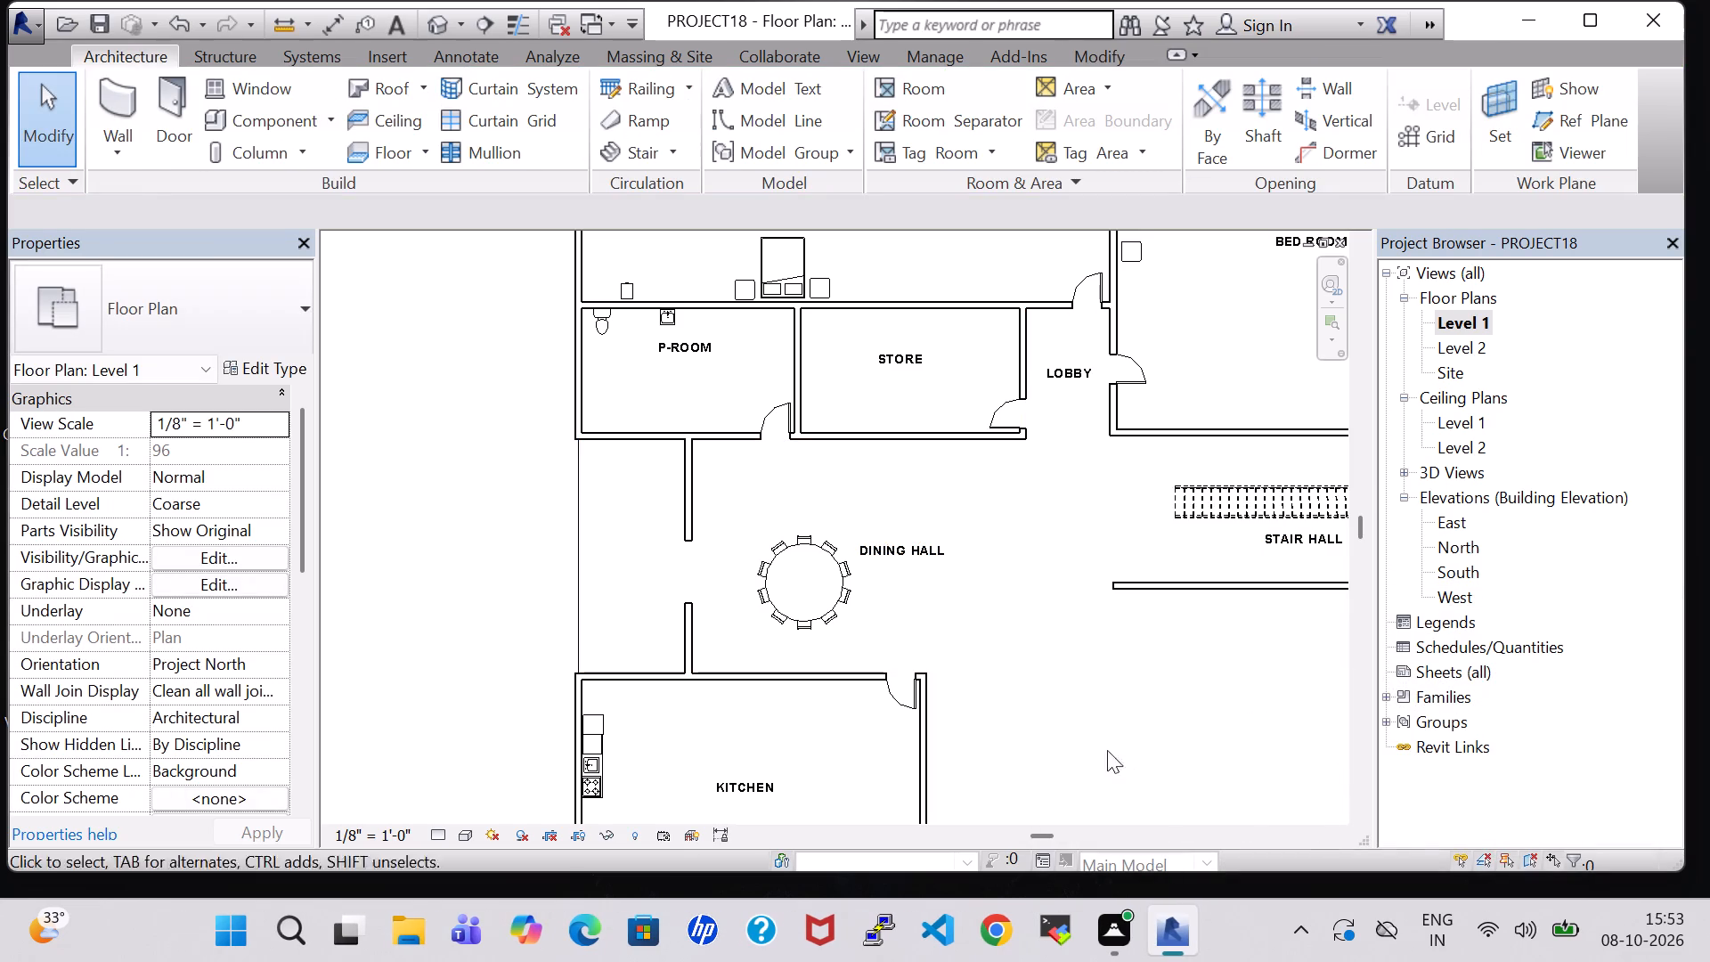
{"action": "key", "text": "Escape"}
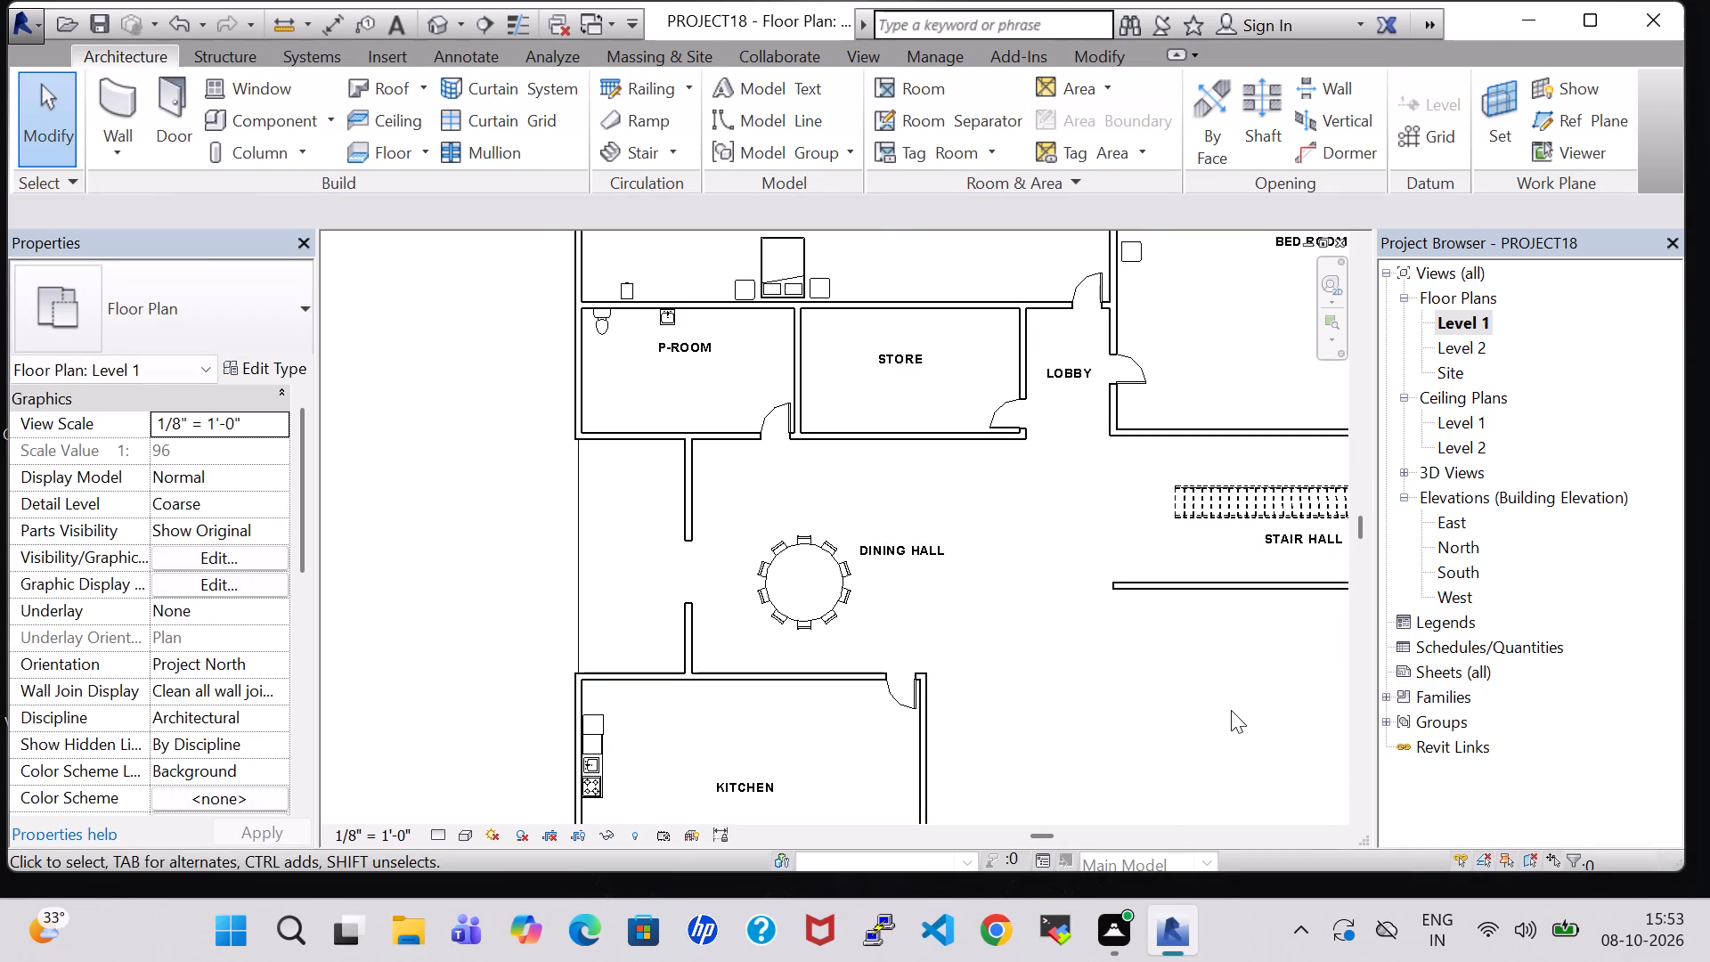
{"action": "scroll", "coordinate": [1231, 710], "scroll_direction": "down", "scroll_amount": 3}
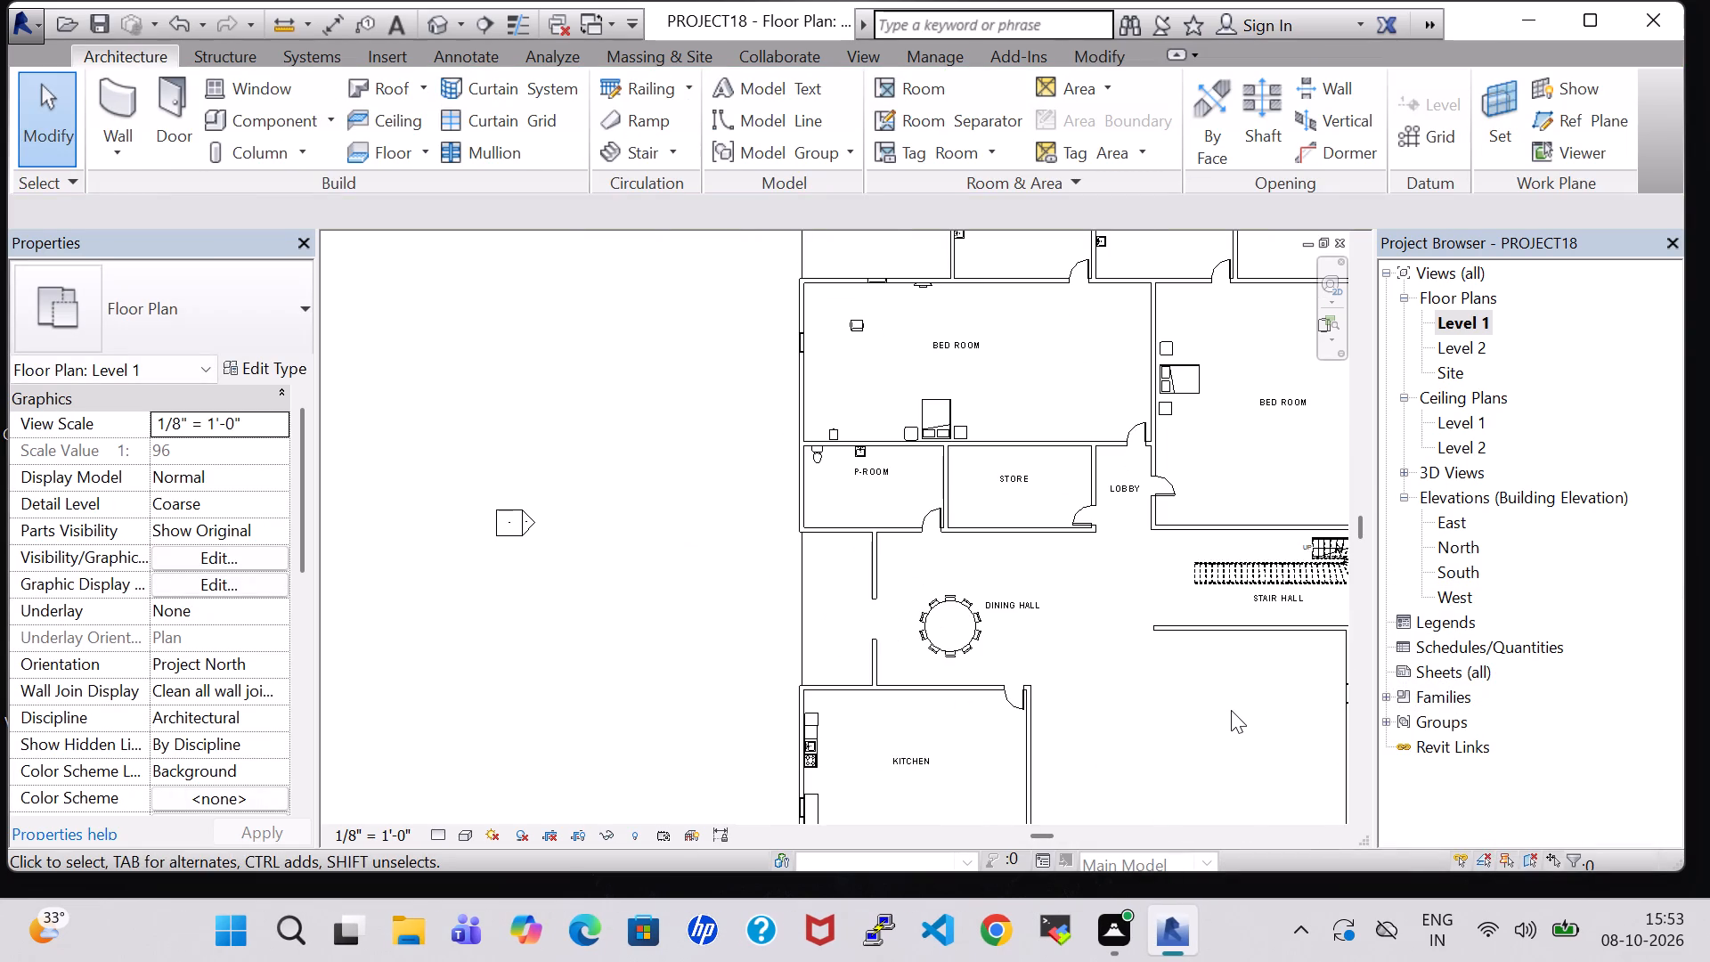
Nudge the window in KITCHEN's west wall north until it sits about 14' - 5" from the room's north wall.
{"action": "middle_click_drag", "start_coordinate": [1231, 710], "coordinate": [1103, 582]}
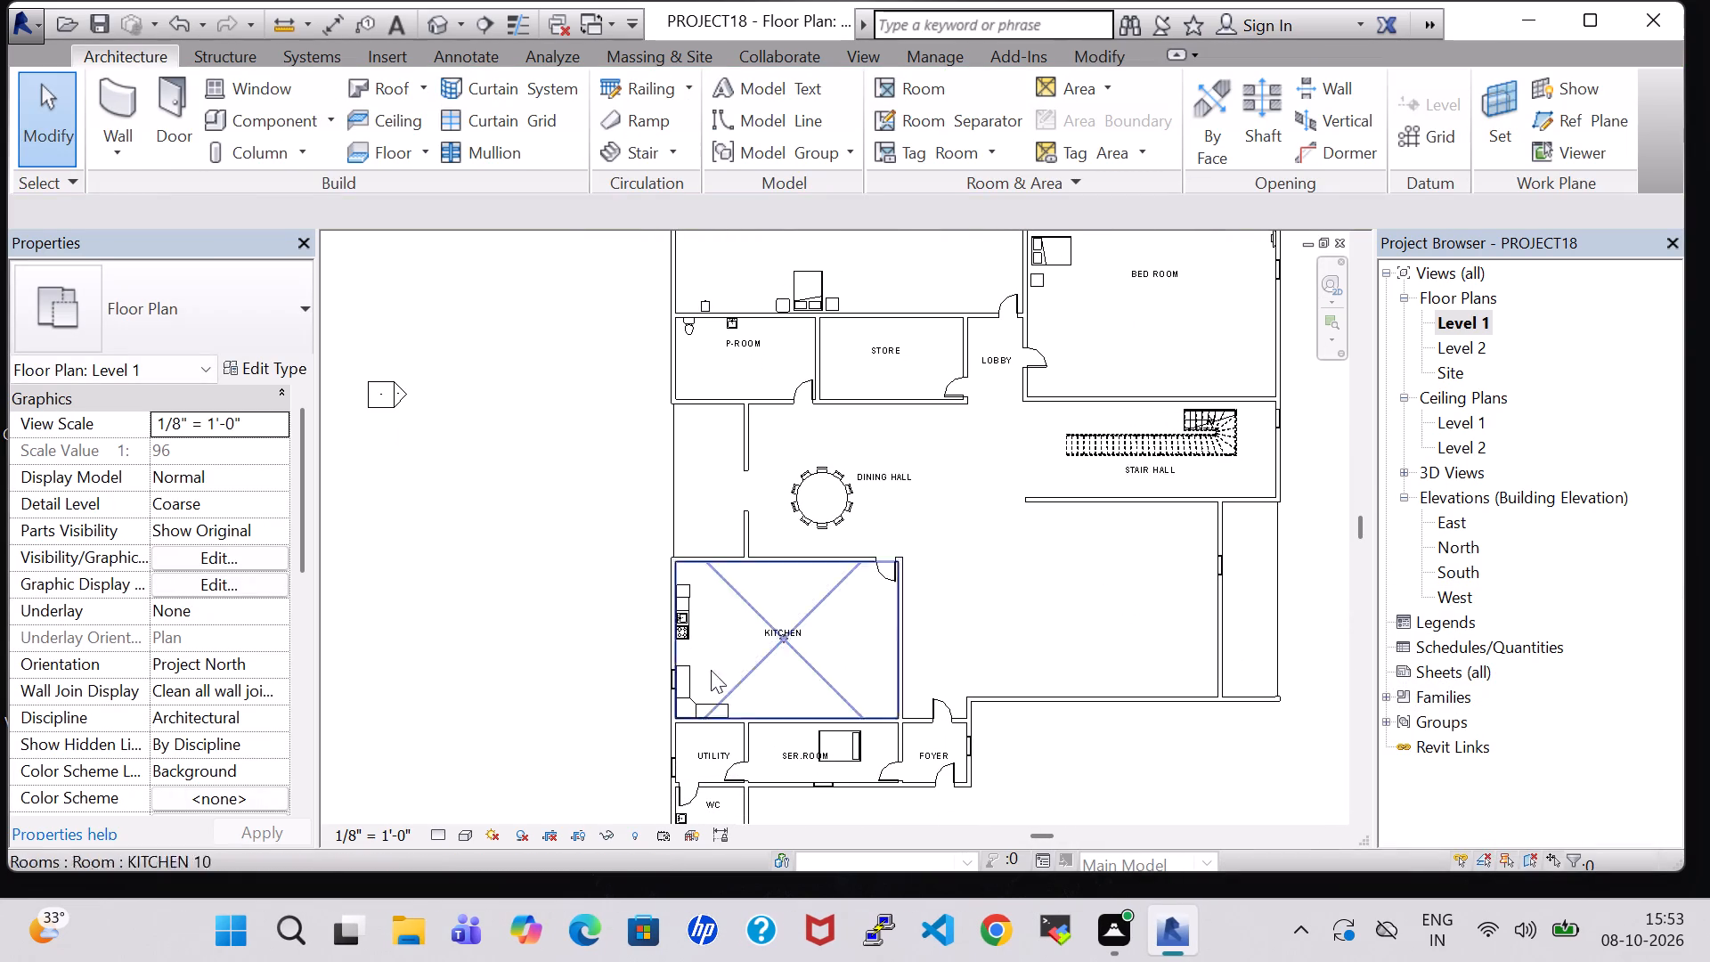
{"action": "scroll", "coordinate": [692, 643], "scroll_direction": "up", "scroll_amount": 5}
{"action": "left_click", "coordinate": [655, 724]}
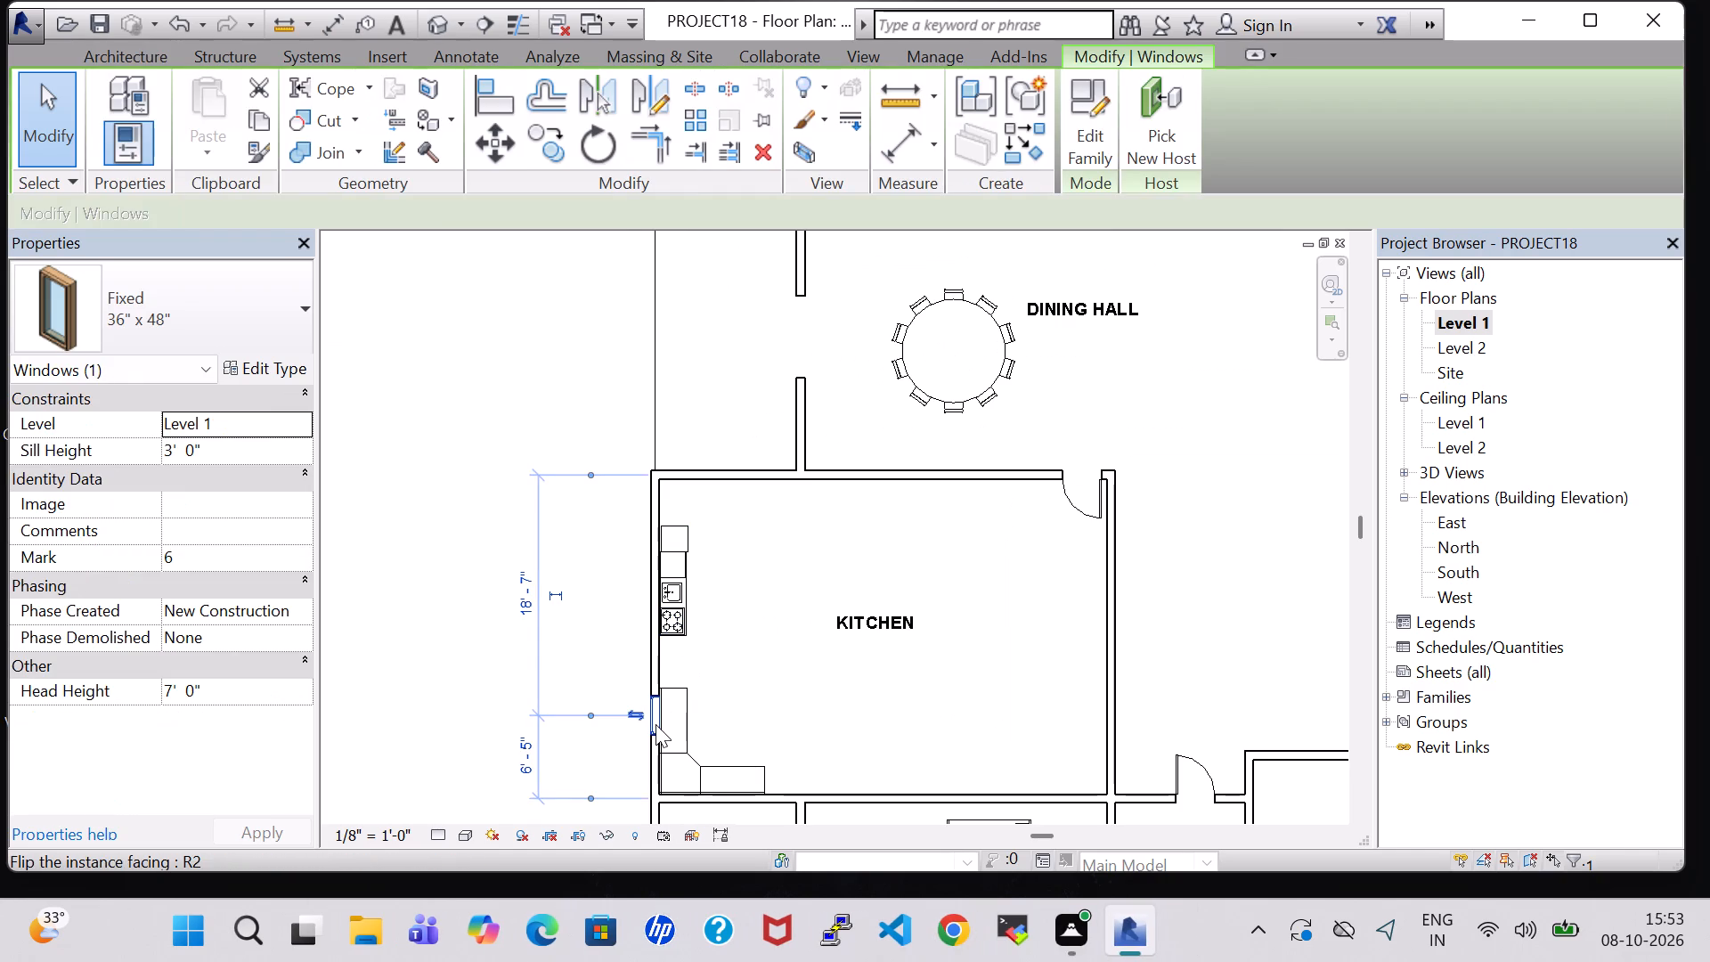
{"action": "key", "text": "Up"}
{"action": "key", "text": "Up"}
{"action": "key", "text": "Up"}
{"action": "key", "text": "Up"}
{"action": "key", "text": "Up"}
{"action": "key", "text": "Up"}
{"action": "key", "text": "Up"}
{"action": "key", "text": "Up"}
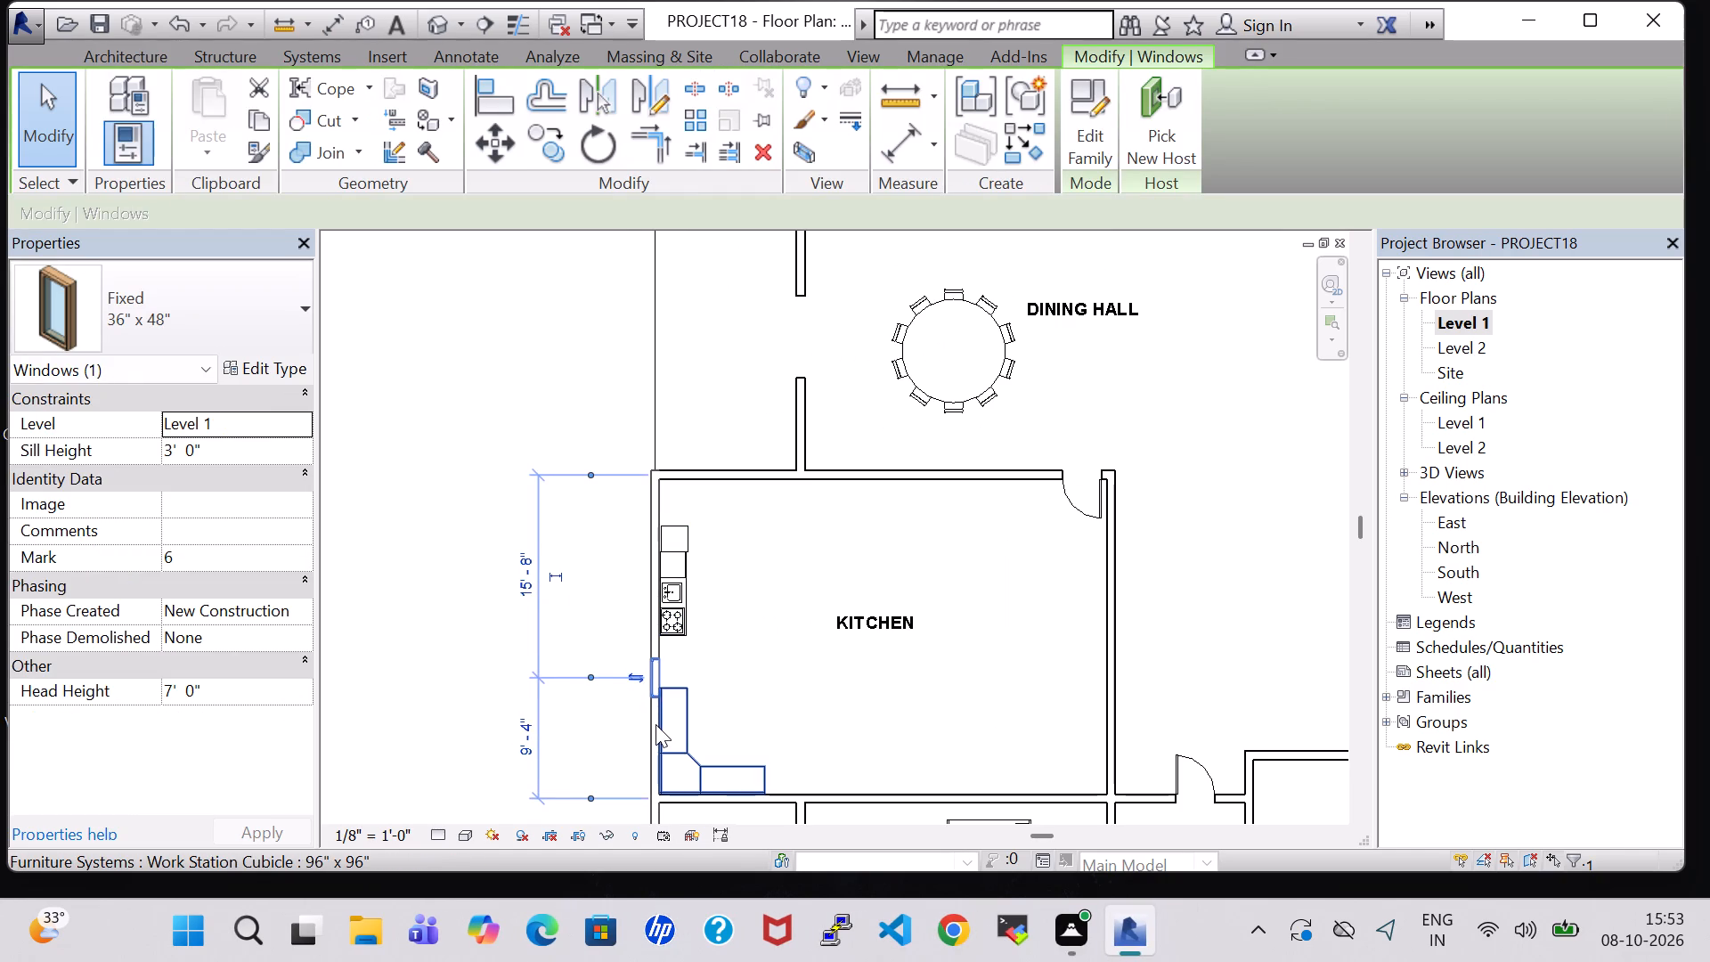
{"action": "key", "text": "Up"}
{"action": "key", "text": "Up"}
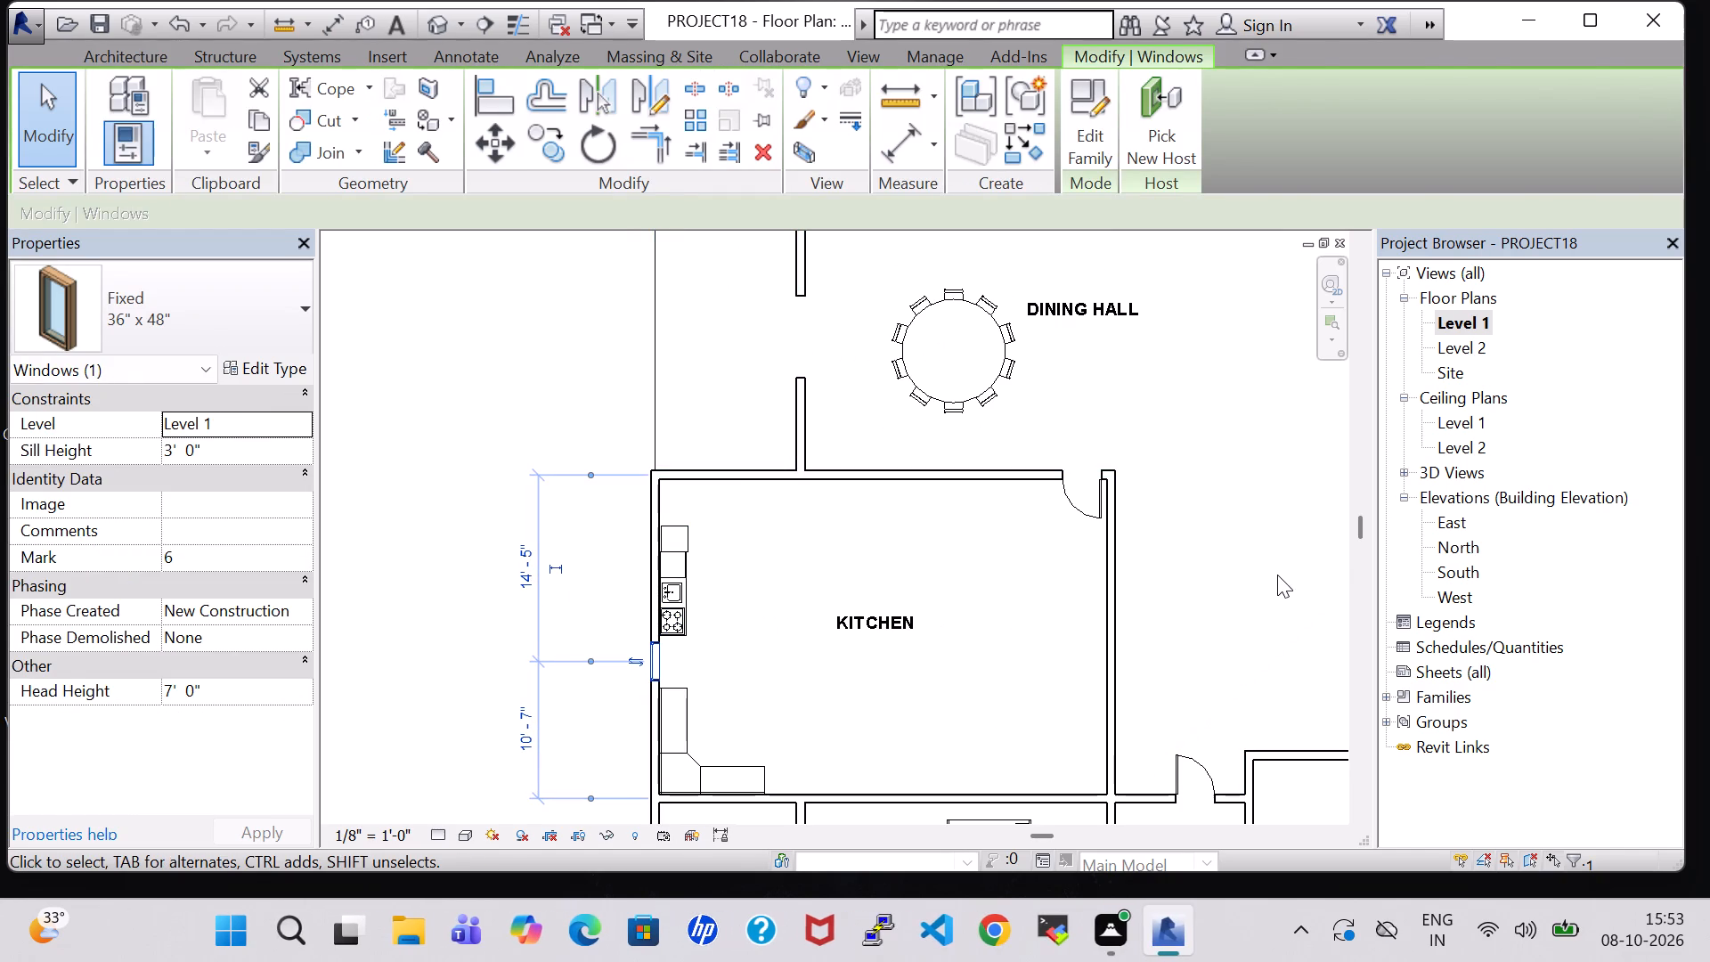
{"action": "left_click", "coordinate": [1277, 575]}
Examine the wall-mounted toilet in WC, checking its type and placement between the side walls.
{"action": "scroll", "coordinate": [1277, 575], "scroll_direction": "down", "scroll_amount": 4}
{"action": "middle_click_drag", "start_coordinate": [1277, 575], "coordinate": [1194, 365]}
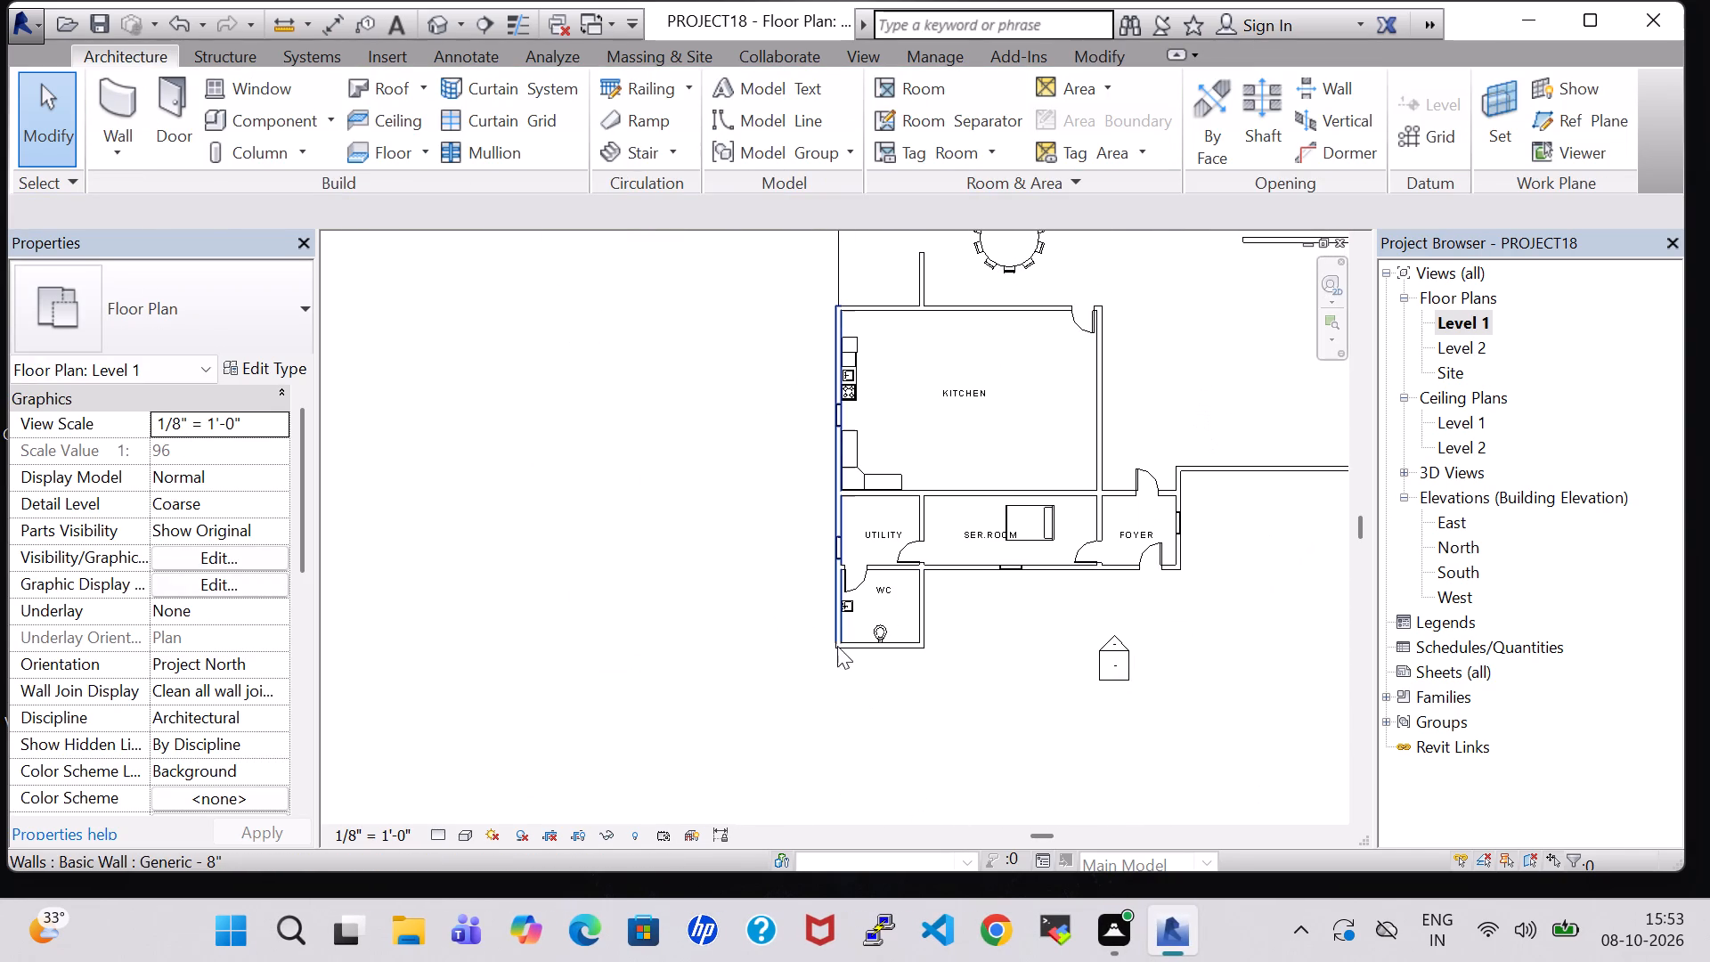
{"action": "left_click", "coordinate": [870, 631]}
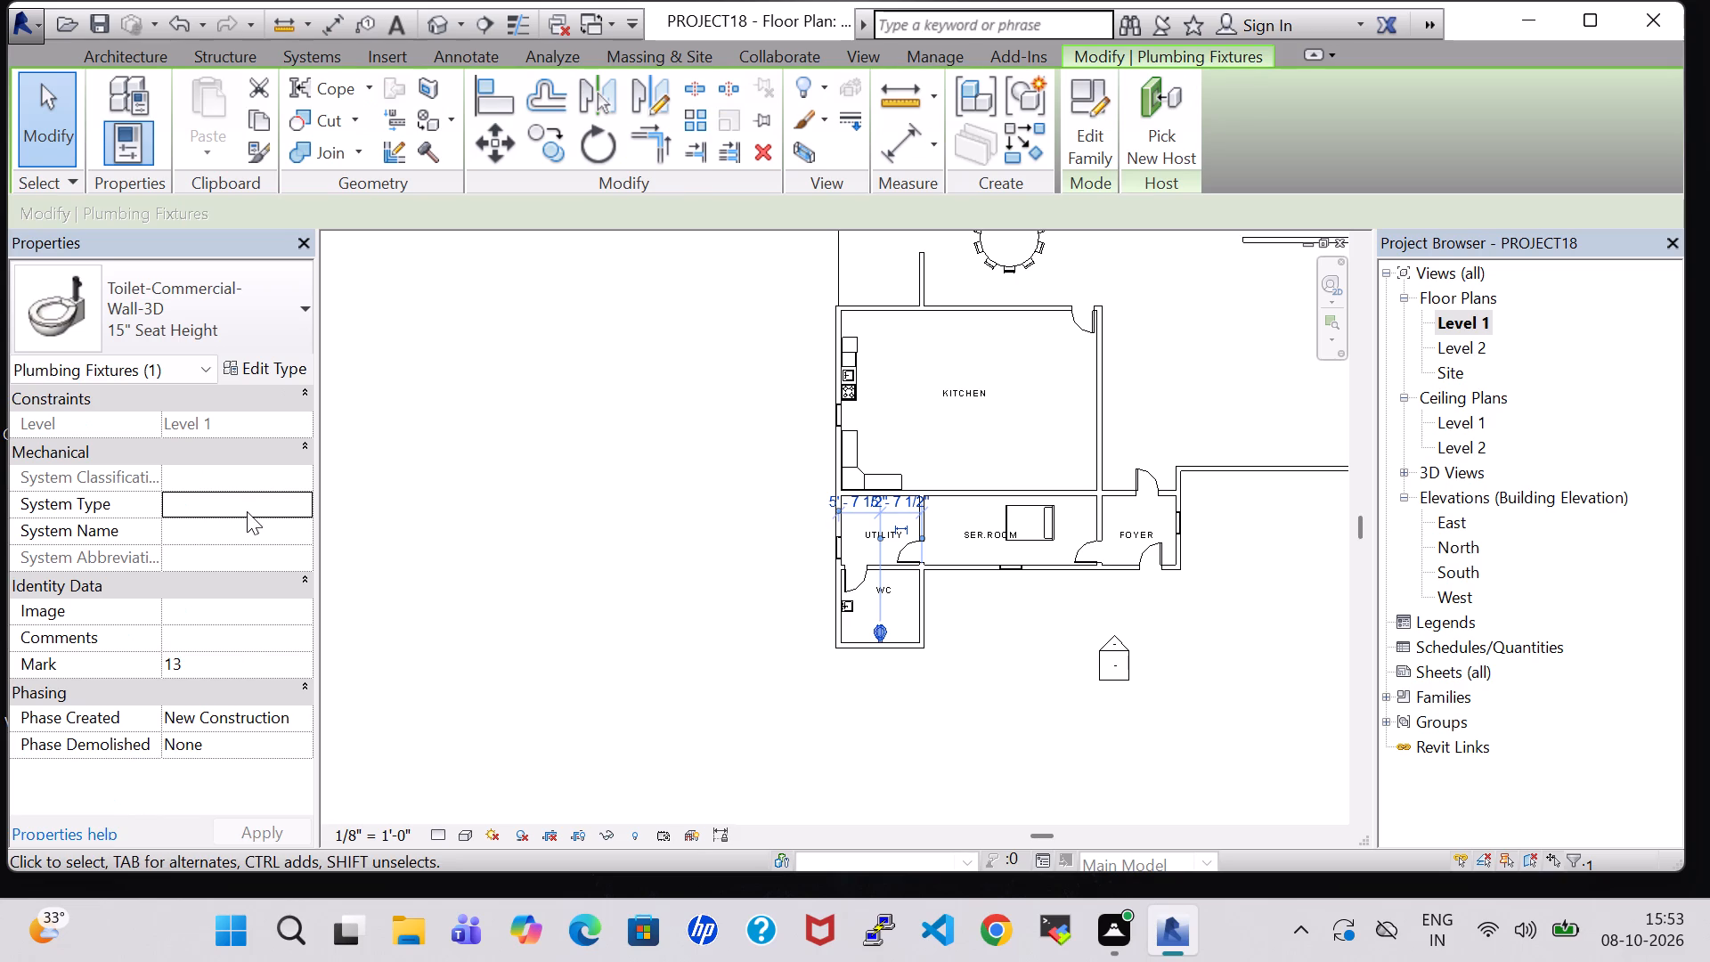
{"action": "scroll", "coordinate": [888, 653], "scroll_direction": "up", "scroll_amount": 4}
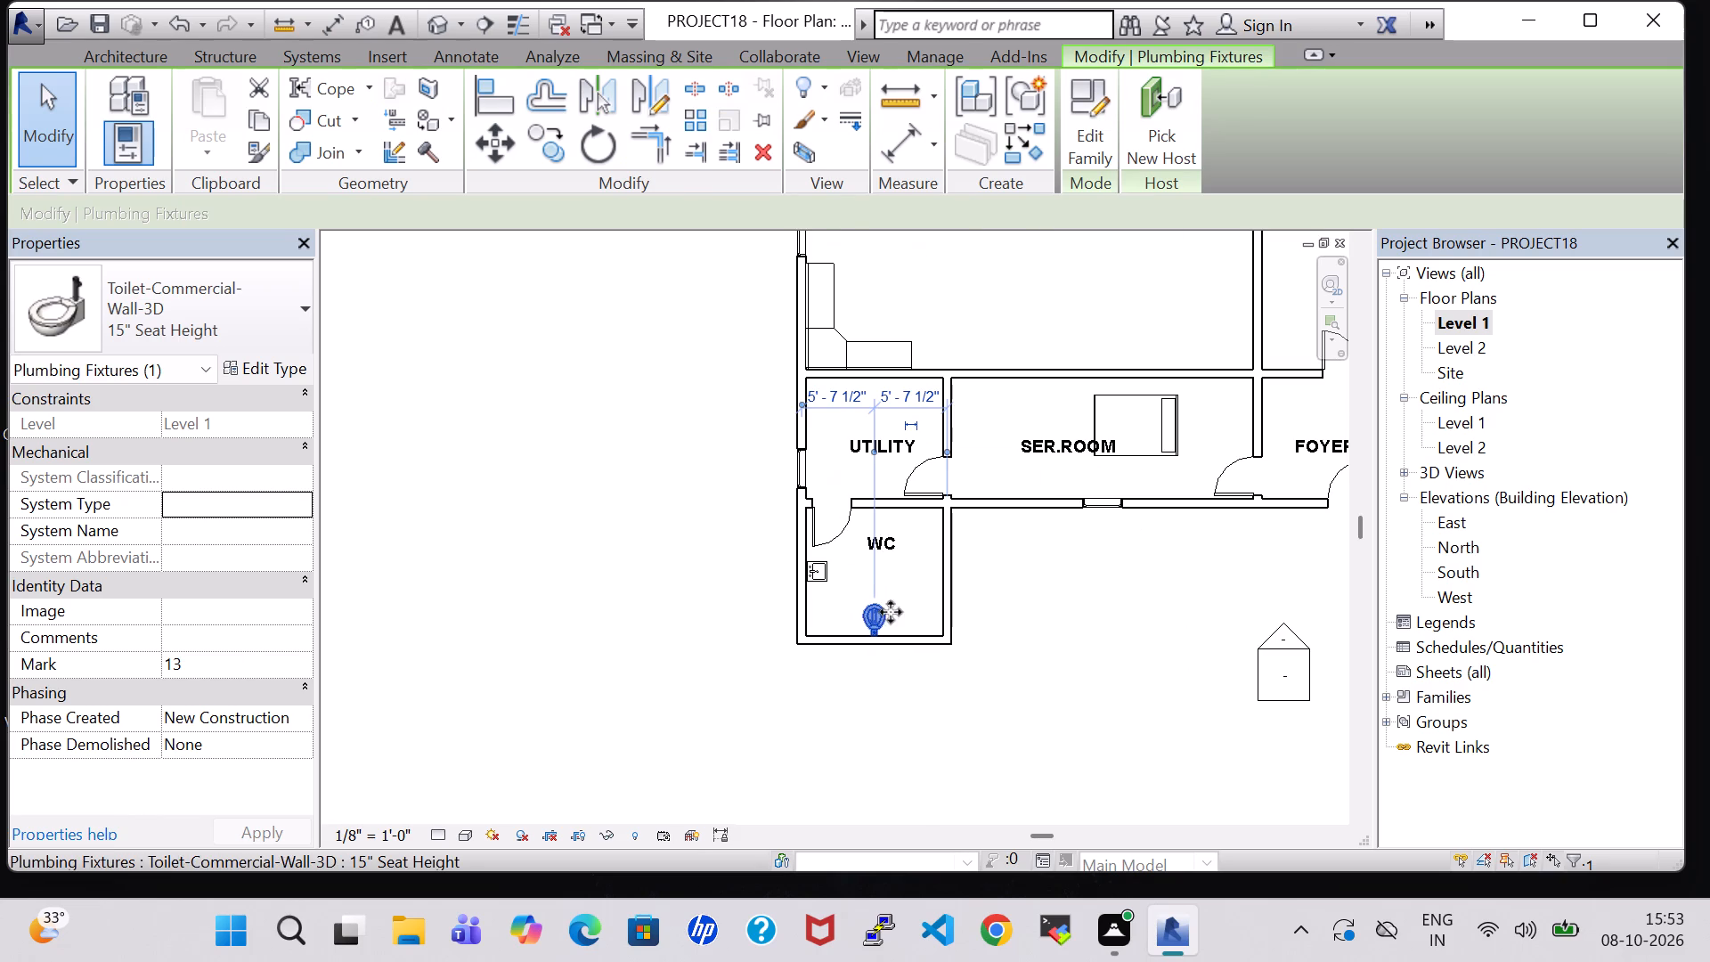
{"action": "left_click", "coordinate": [974, 795]}
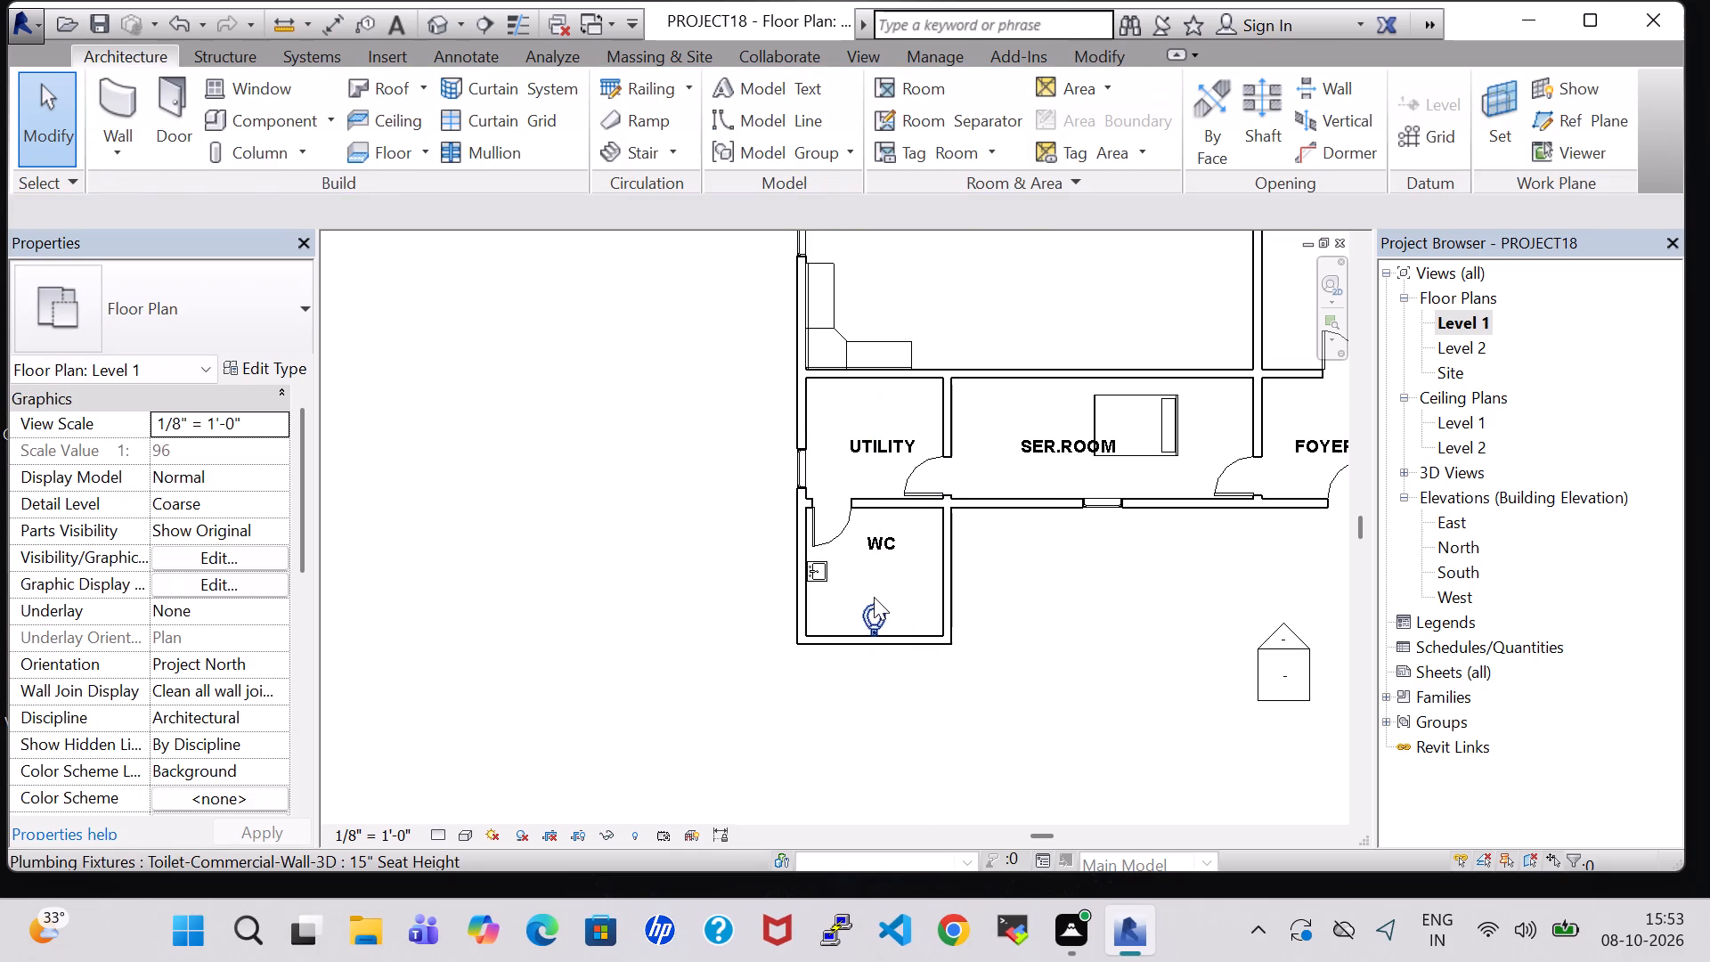
{"action": "left_click", "coordinate": [874, 597]}
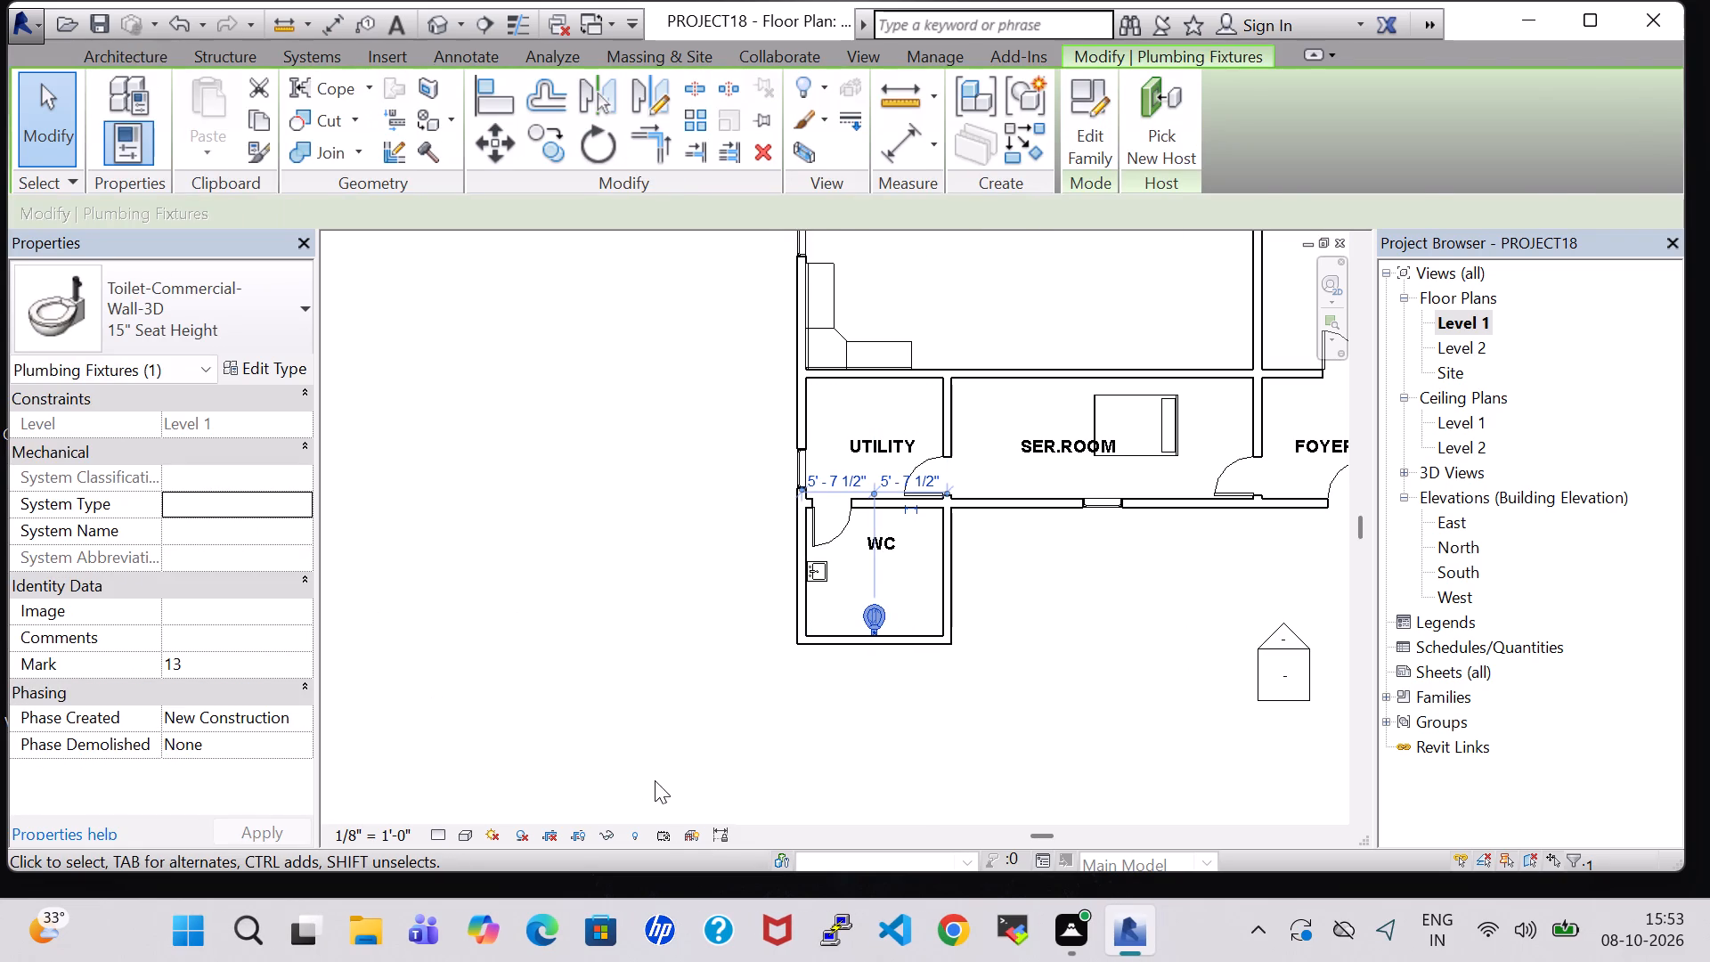
{"action": "left_click", "coordinate": [655, 780]}
{"action": "scroll", "coordinate": [843, 656], "scroll_direction": "down", "scroll_amount": 4}
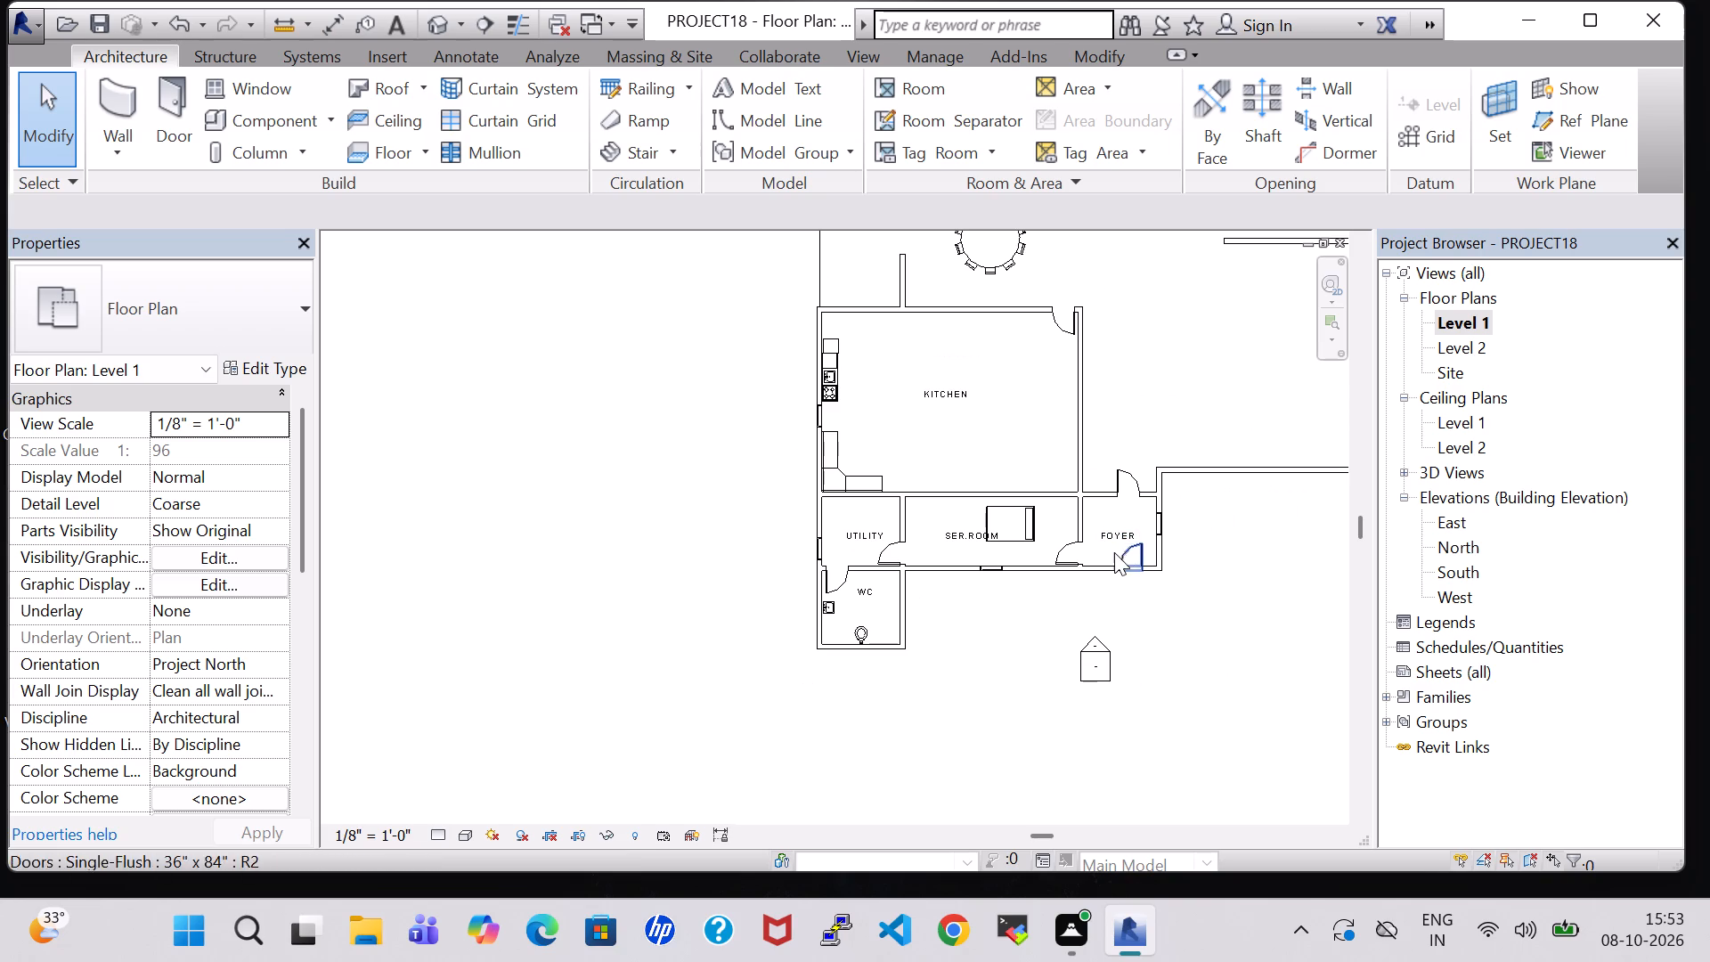
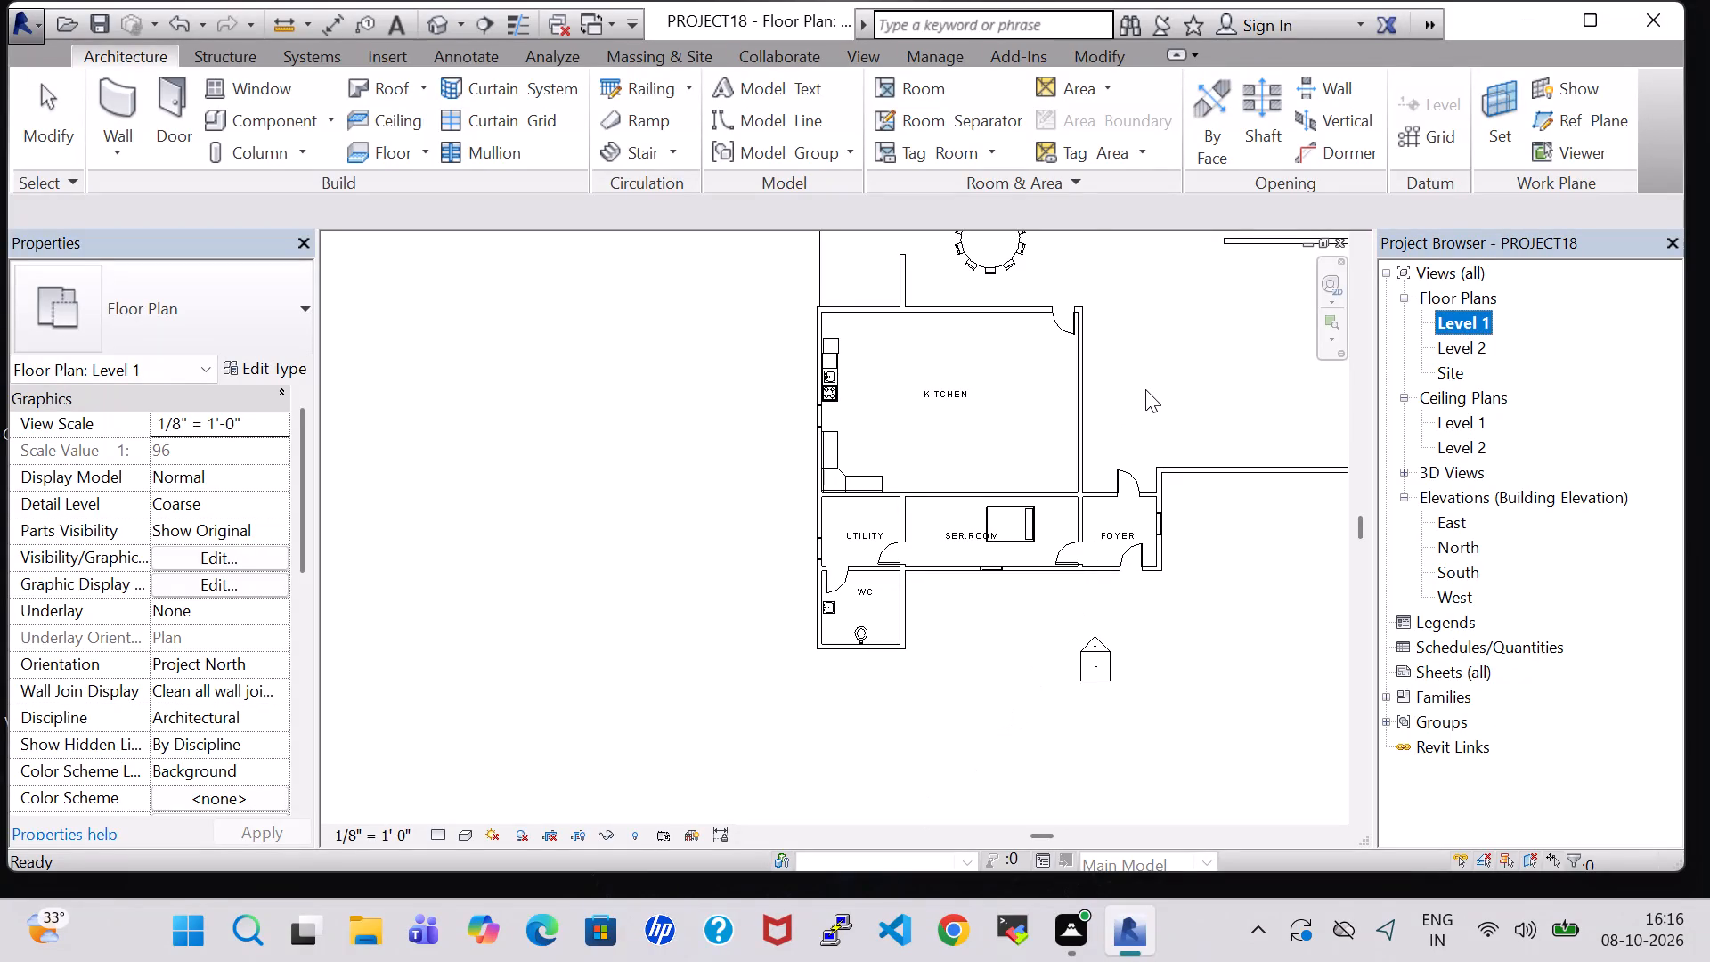
Examine the Level 1 floor plan around the kitchen, service rooms and the unlabelled space beside them.
{"action": "scroll", "coordinate": [1145, 389], "scroll_direction": "down", "scroll_amount": 1}
{"action": "middle_click_drag", "start_coordinate": [1145, 389], "coordinate": [960, 543]}
{"action": "scroll", "coordinate": [1152, 558], "scroll_direction": "down", "scroll_amount": 2}
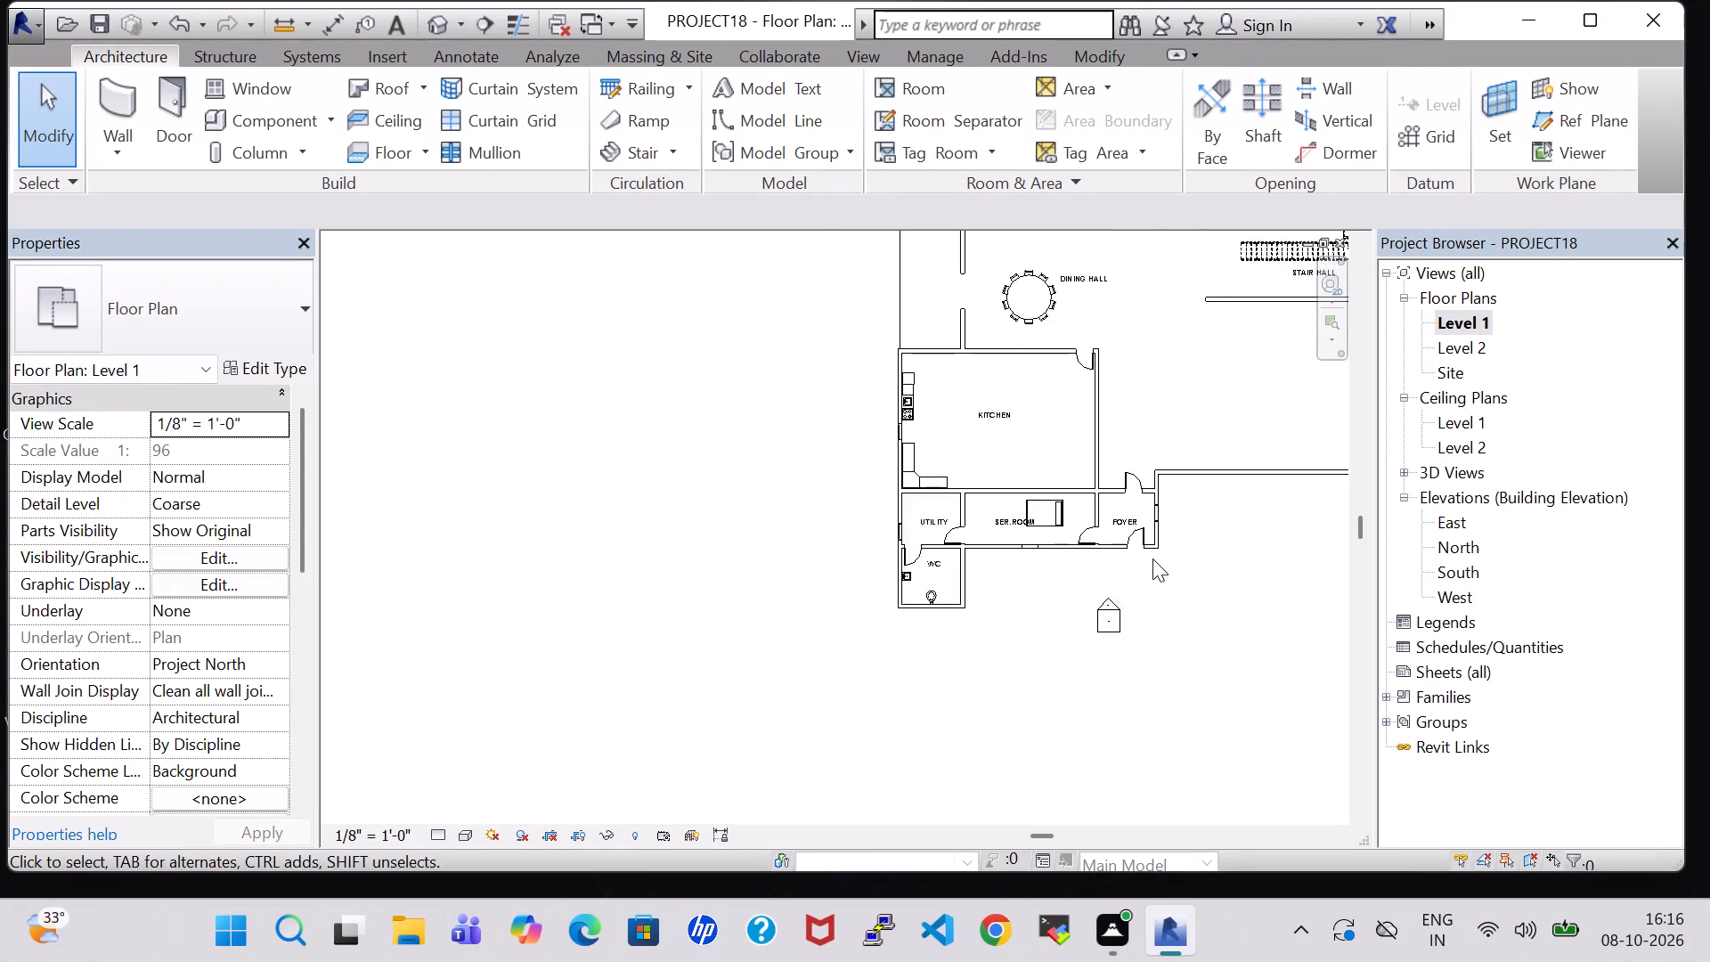
{"action": "scroll", "coordinate": [1152, 558], "scroll_direction": "down", "scroll_amount": 2}
{"action": "middle_click_drag", "start_coordinate": [1206, 536], "coordinate": [984, 698]}
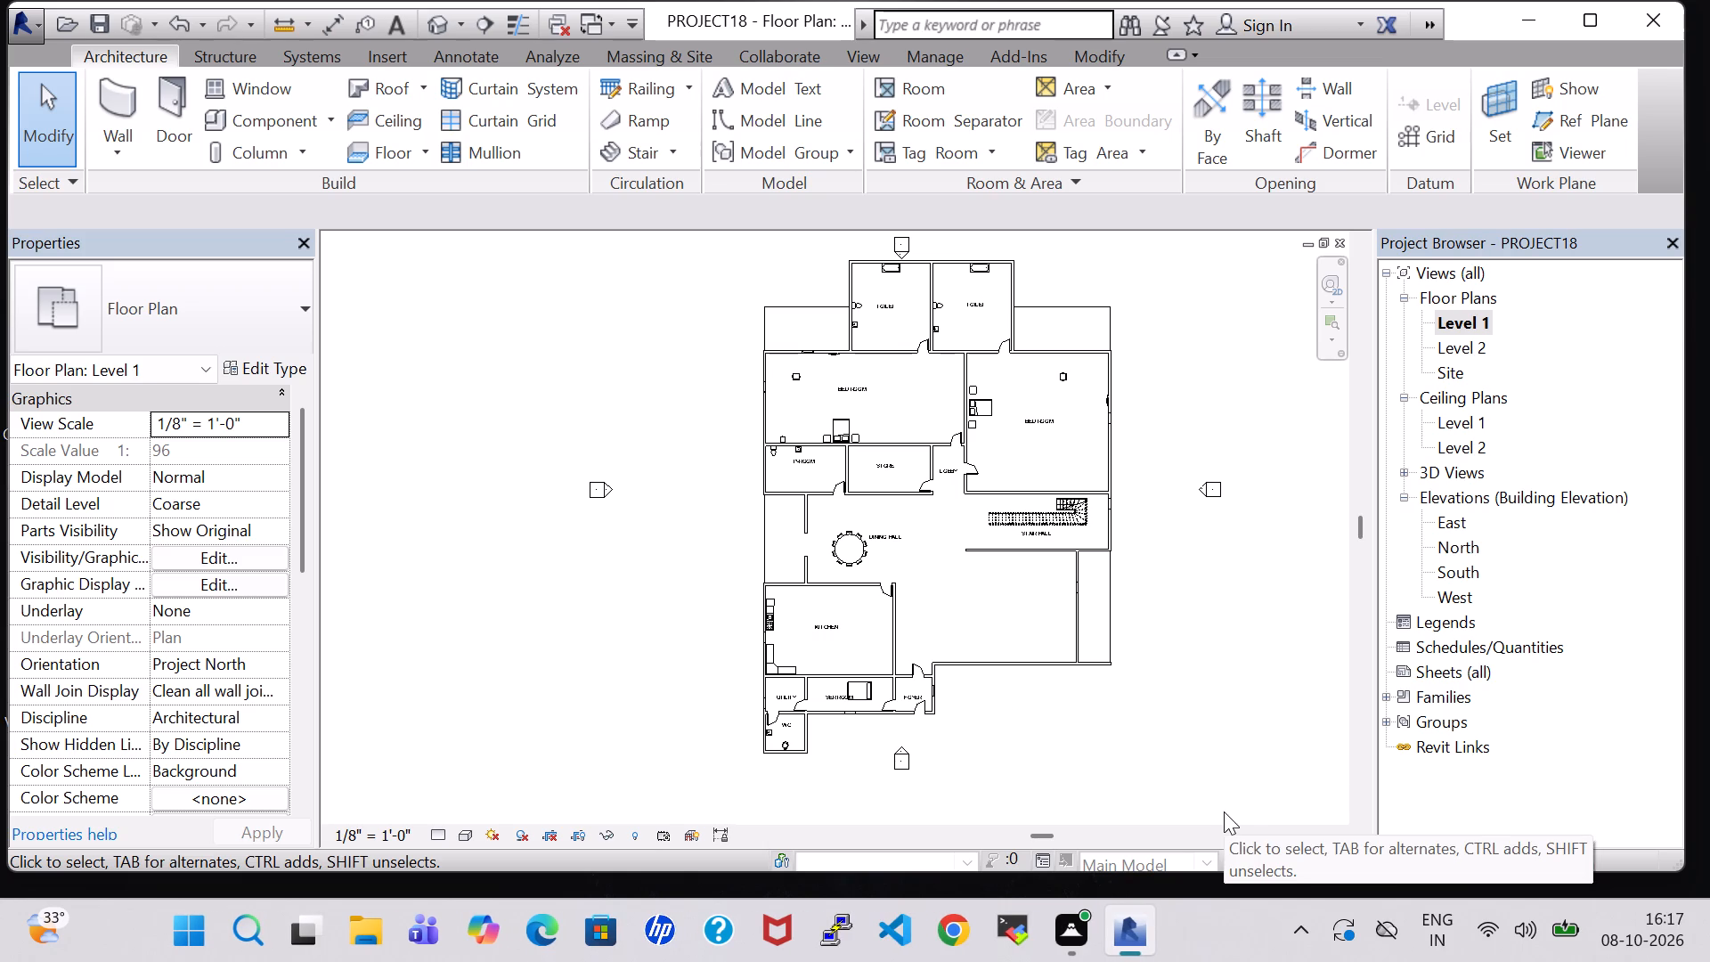
{"action": "scroll", "coordinate": [1224, 811], "scroll_direction": "up", "scroll_amount": 5}
{"action": "middle_click_drag", "start_coordinate": [787, 703], "coordinate": [865, 728]}
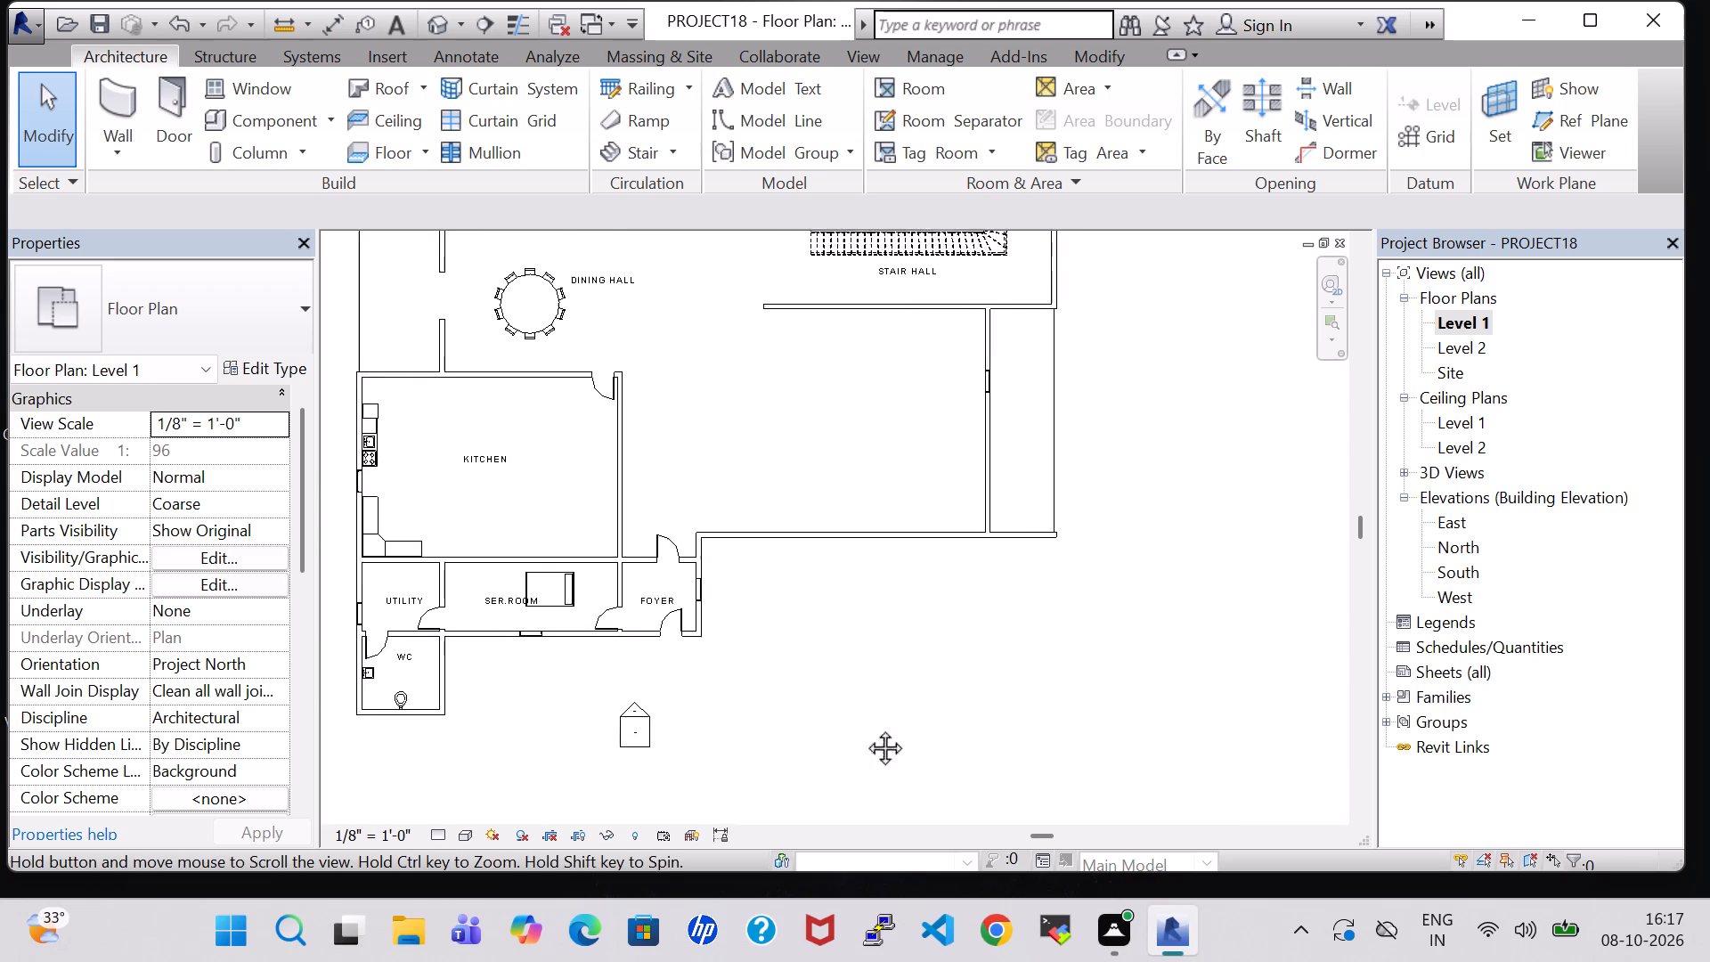
{"action": "middle_click_drag", "start_coordinate": [865, 728], "coordinate": [989, 749]}
{"action": "scroll", "coordinate": [989, 749], "scroll_direction": "up", "scroll_amount": 1}
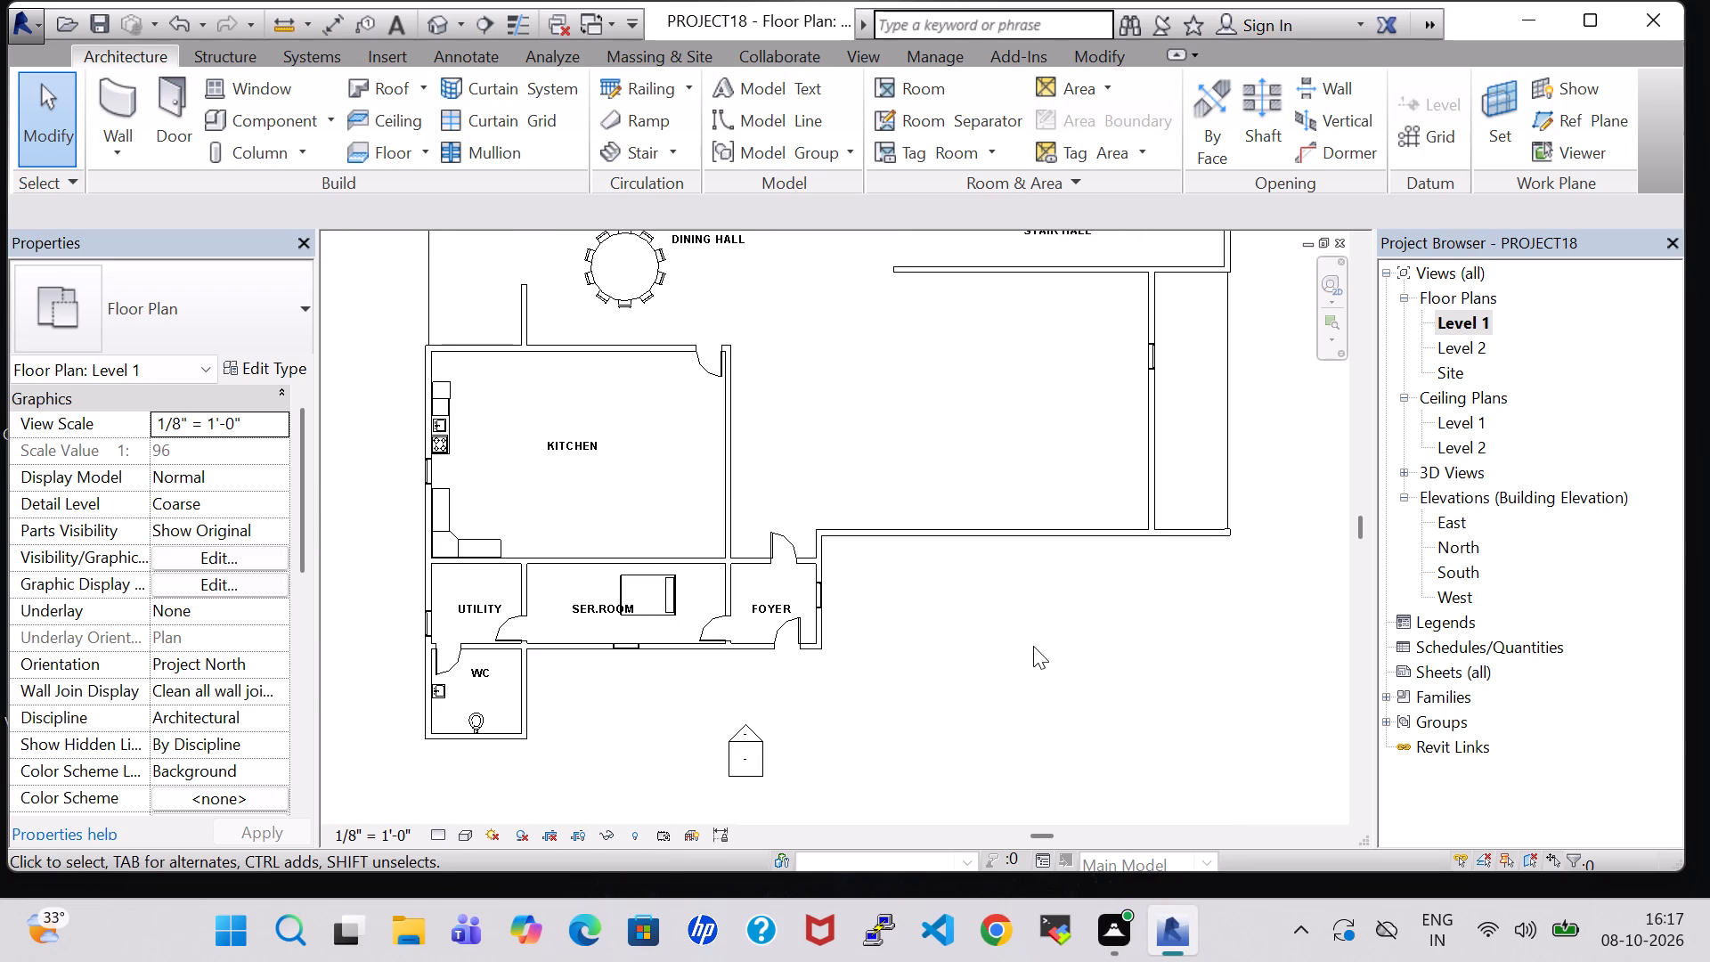
{"action": "scroll", "coordinate": [1033, 646], "scroll_direction": "down", "scroll_amount": 2}
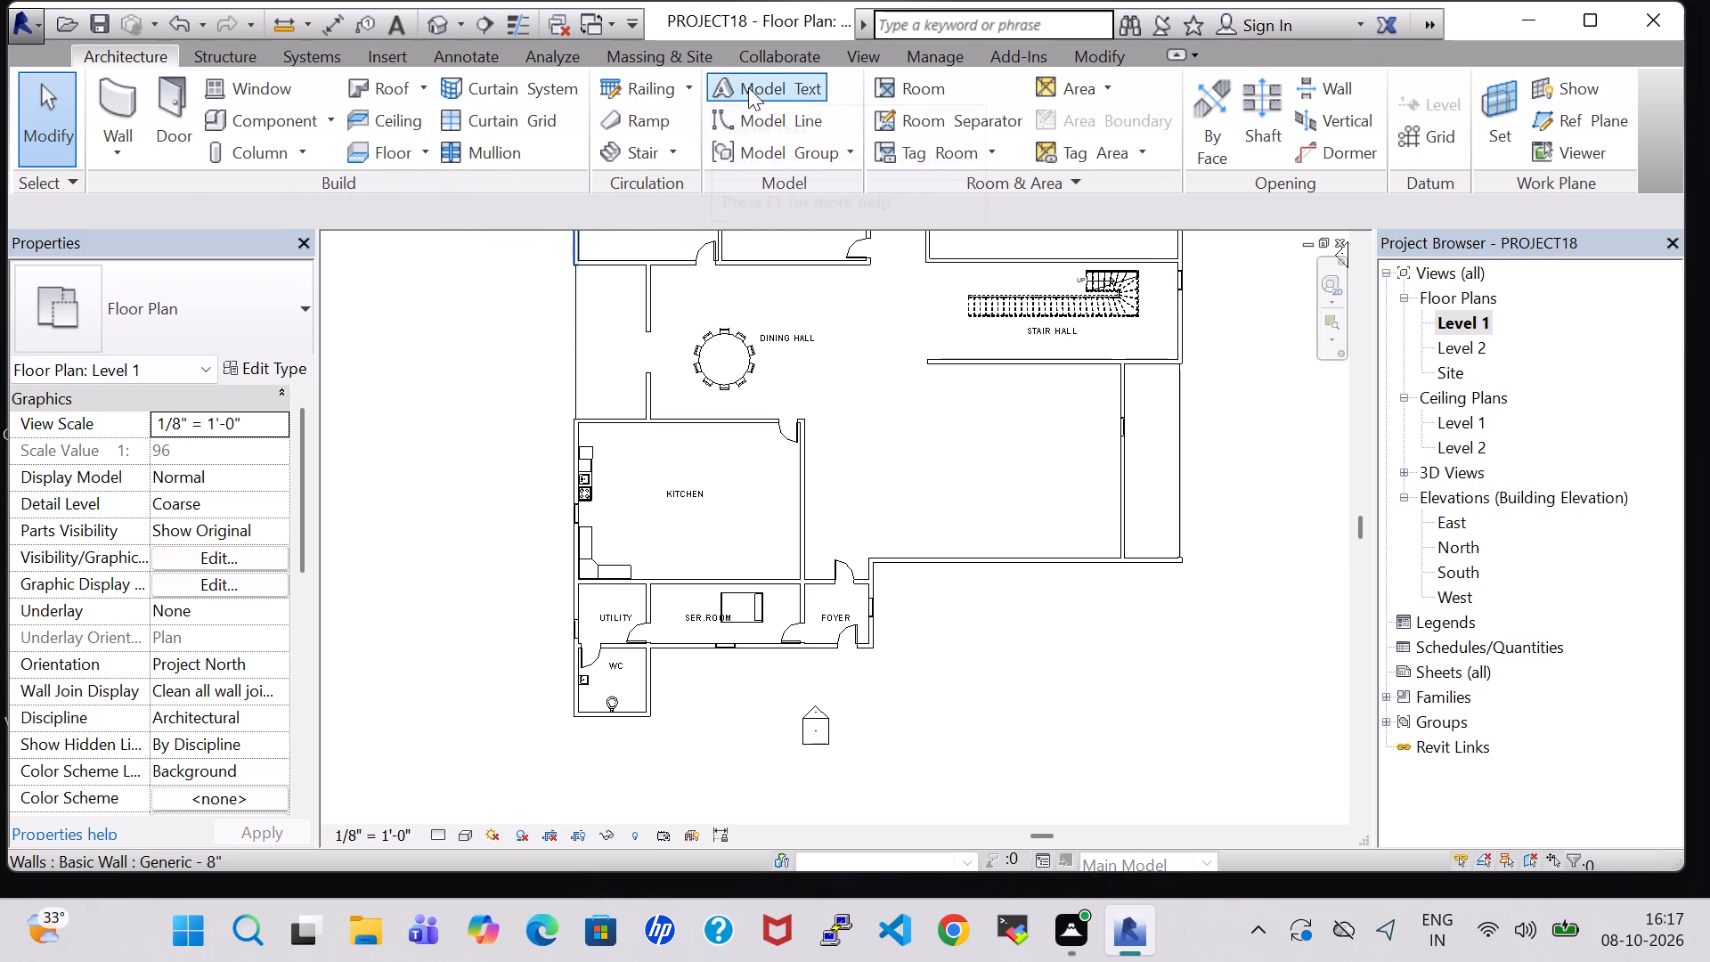
Place a tagged room in the open space south of the stair hall, saving the project when prompted.
{"action": "left_click", "coordinate": [926, 87]}
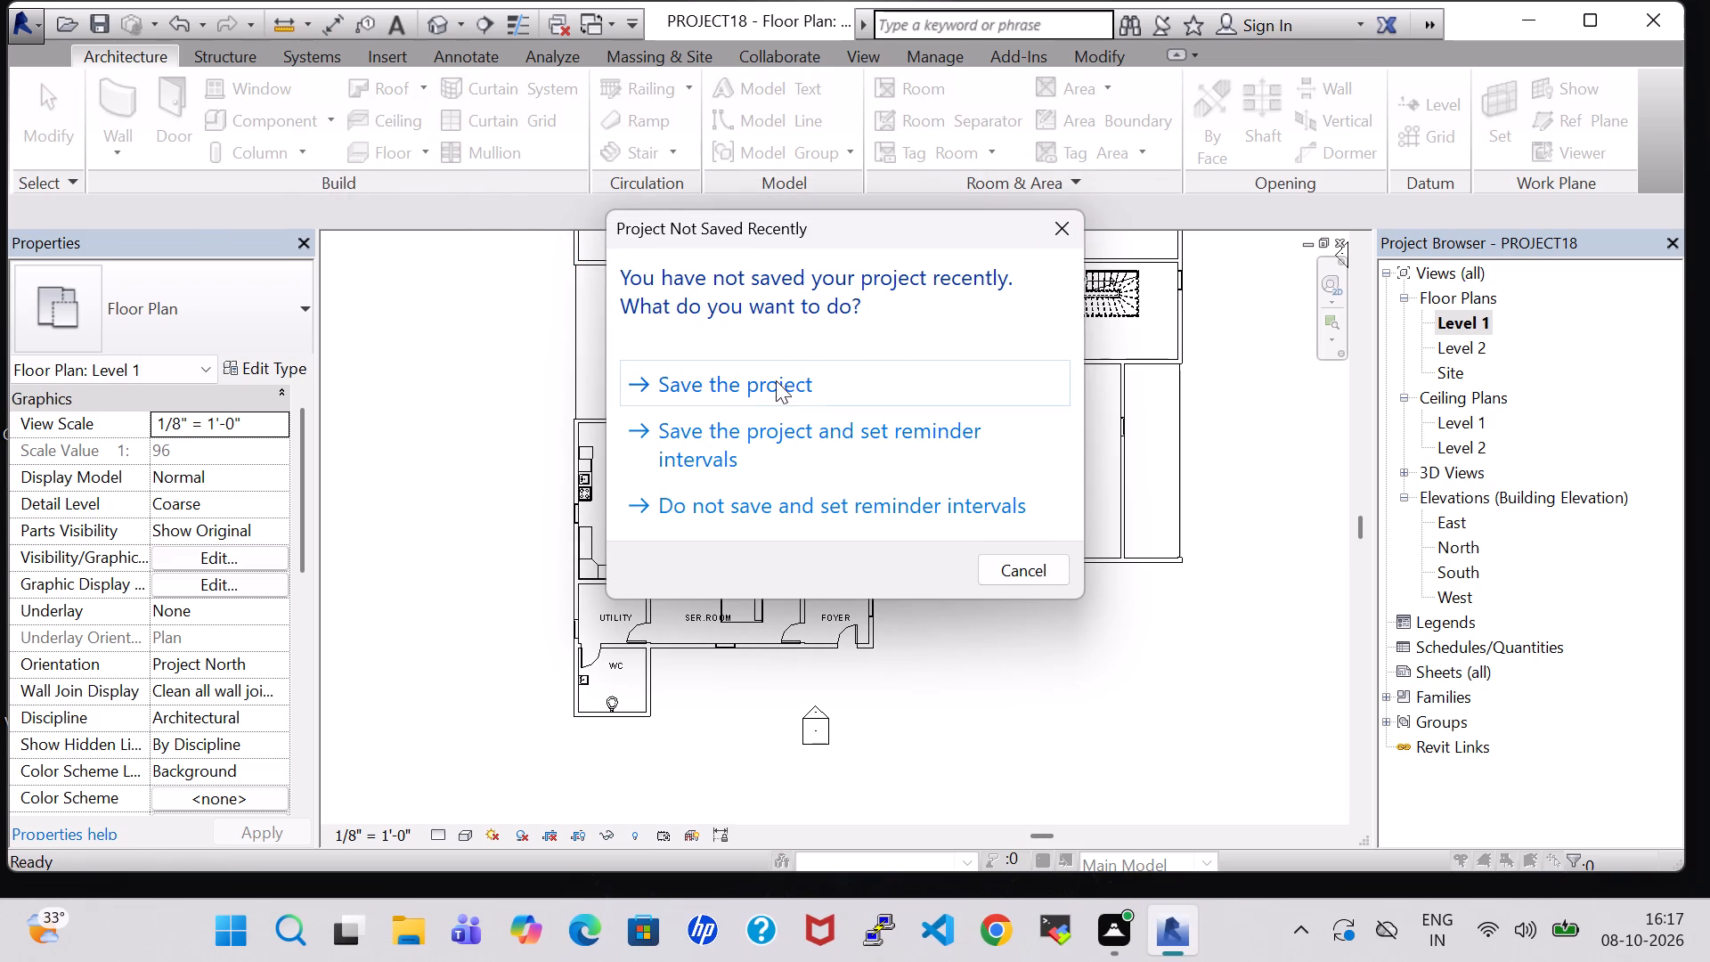
{"action": "left_click", "coordinate": [718, 390]}
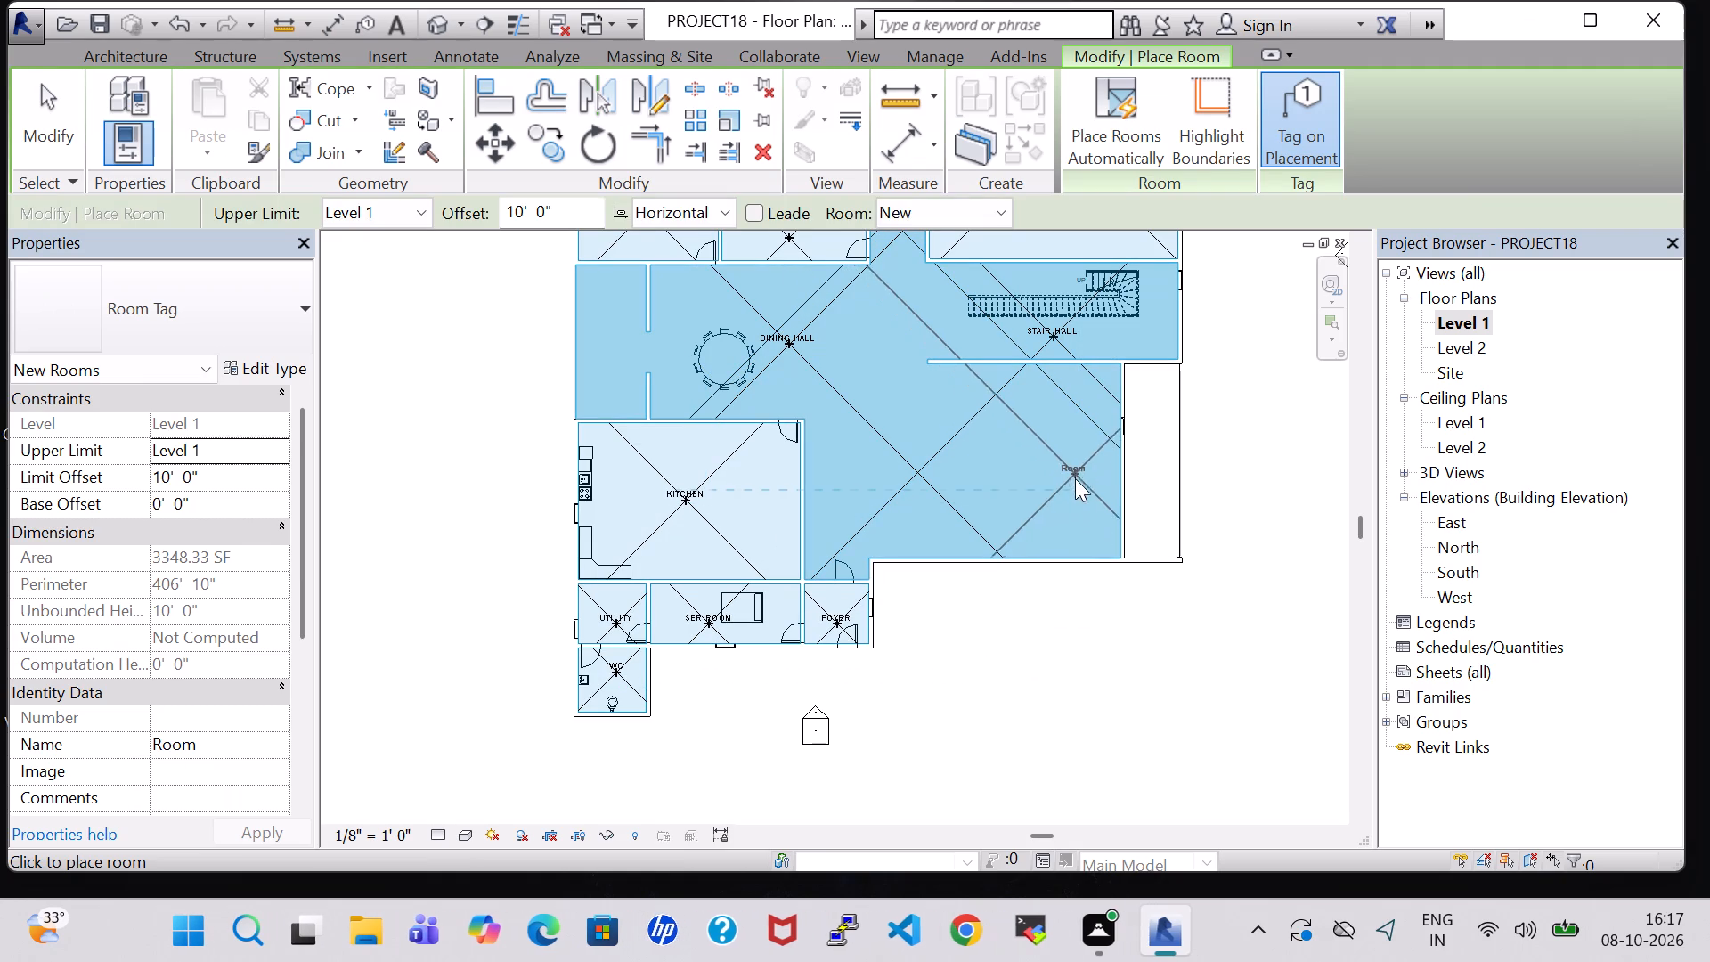
{"action": "left_click", "coordinate": [1052, 463]}
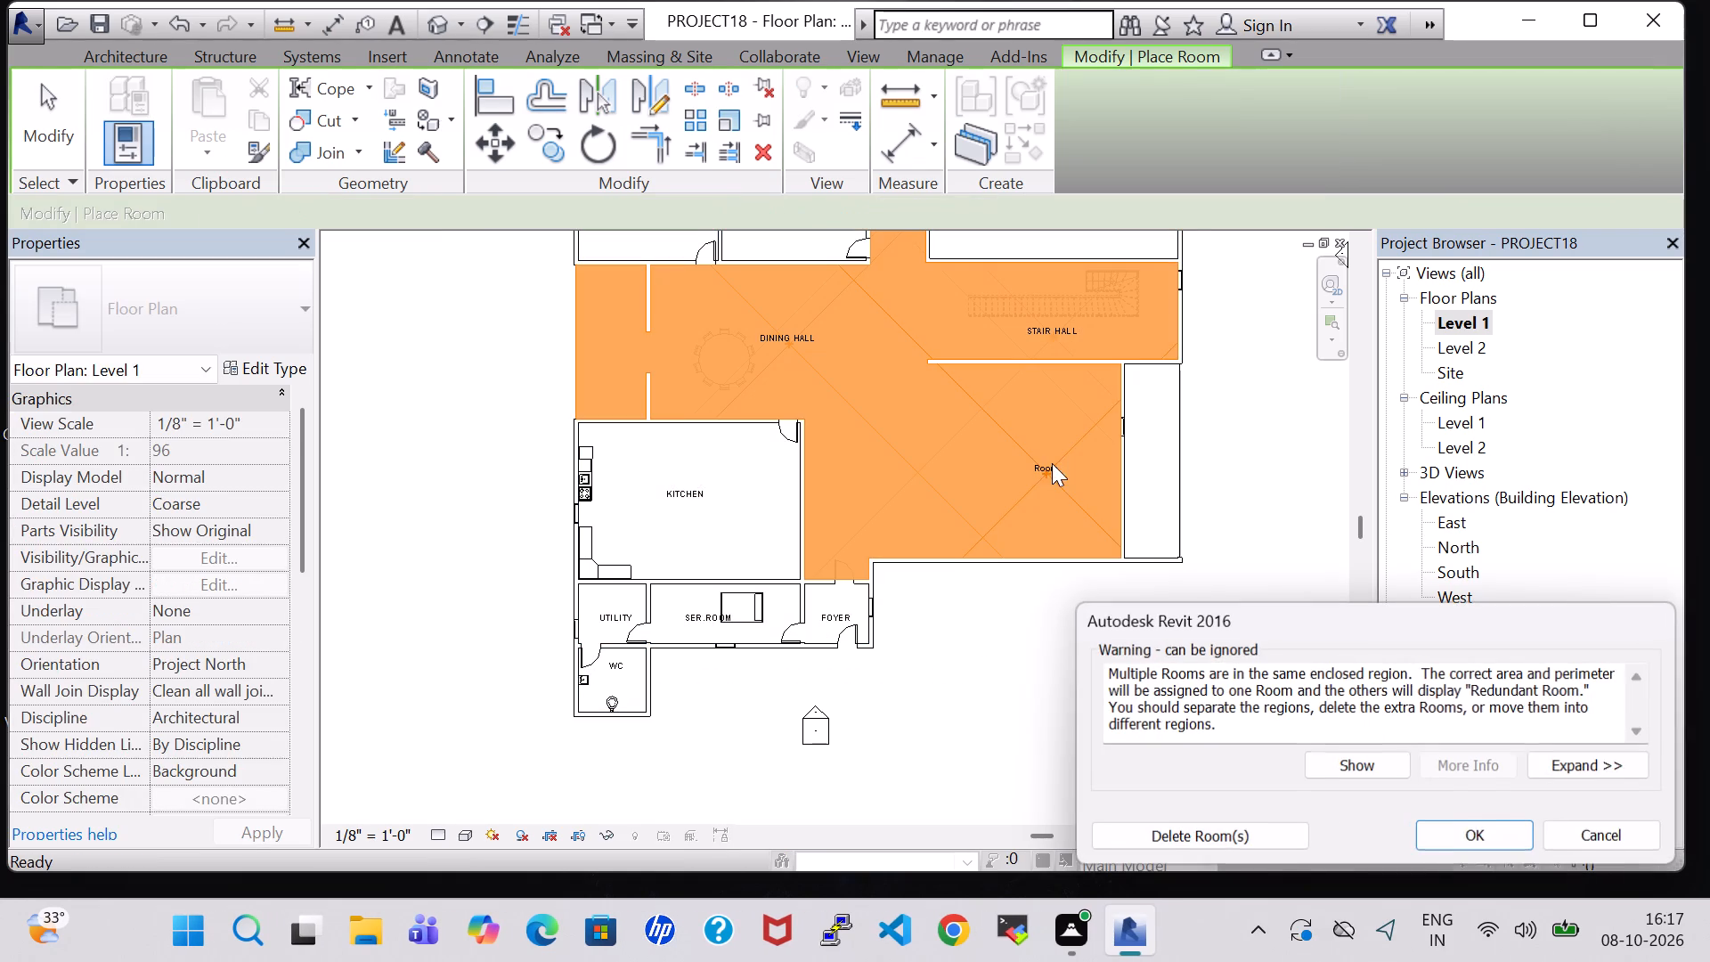
{"action": "left_click", "coordinate": [1431, 835]}
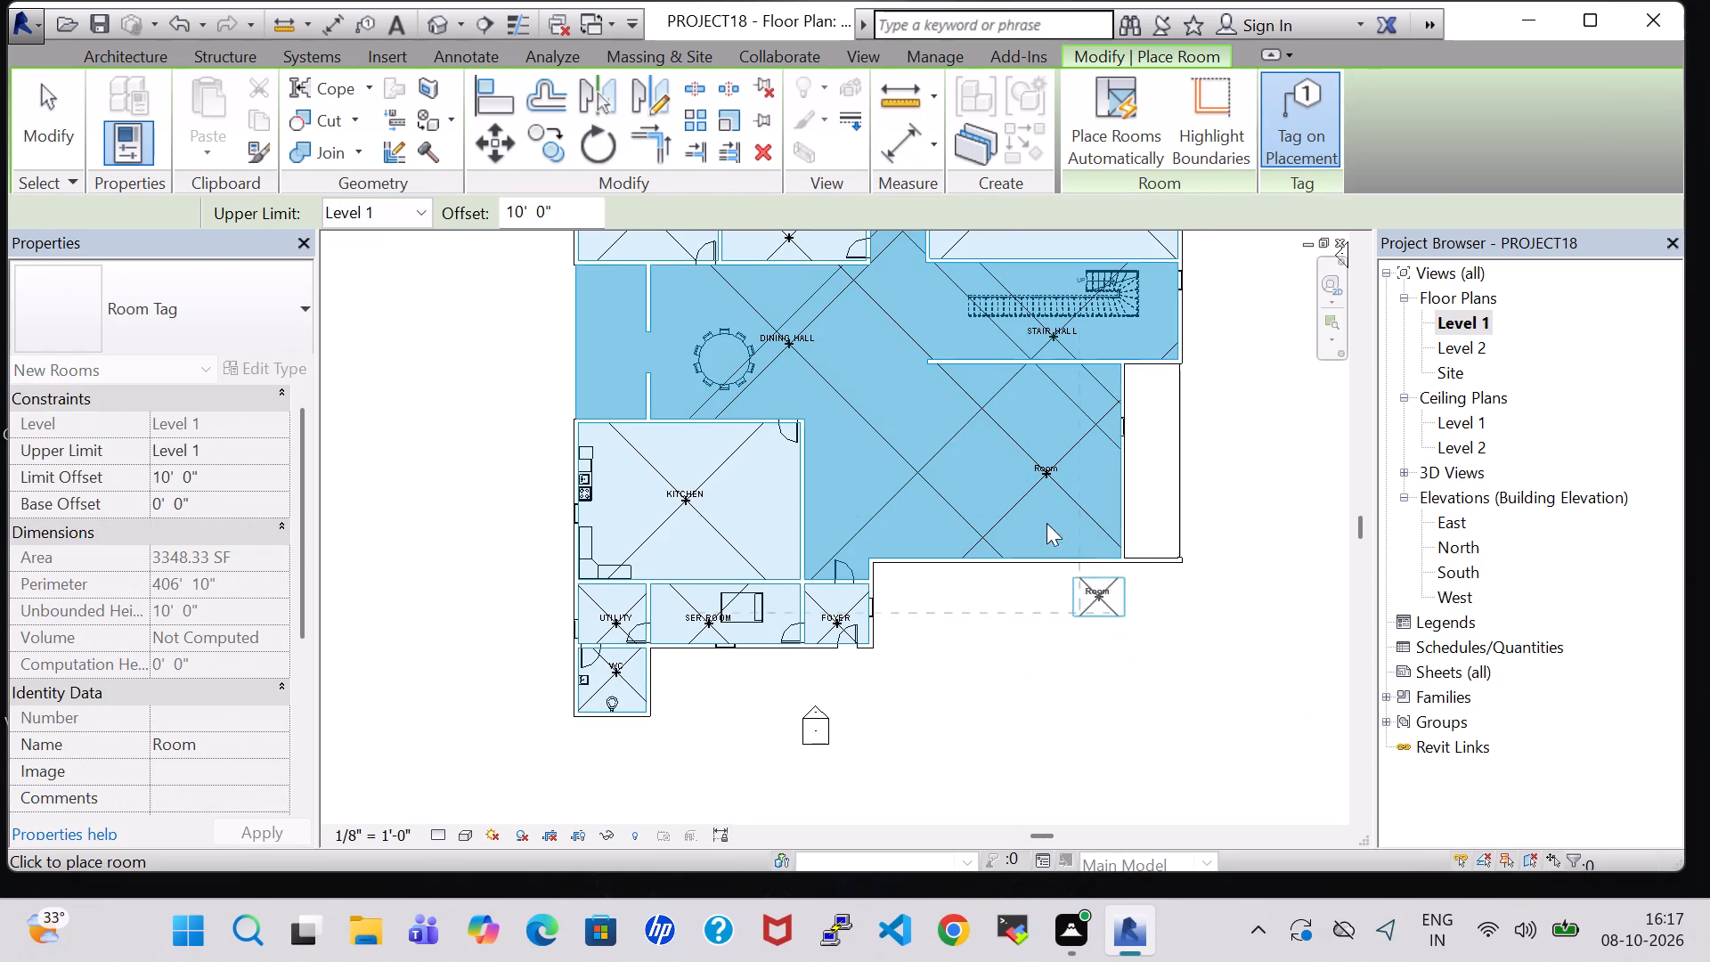
{"action": "key", "text": "Escape"}
Rename the new room tag south of the stair hall as LIVING ROOM.
{"action": "double_click", "coordinate": [1040, 466]}
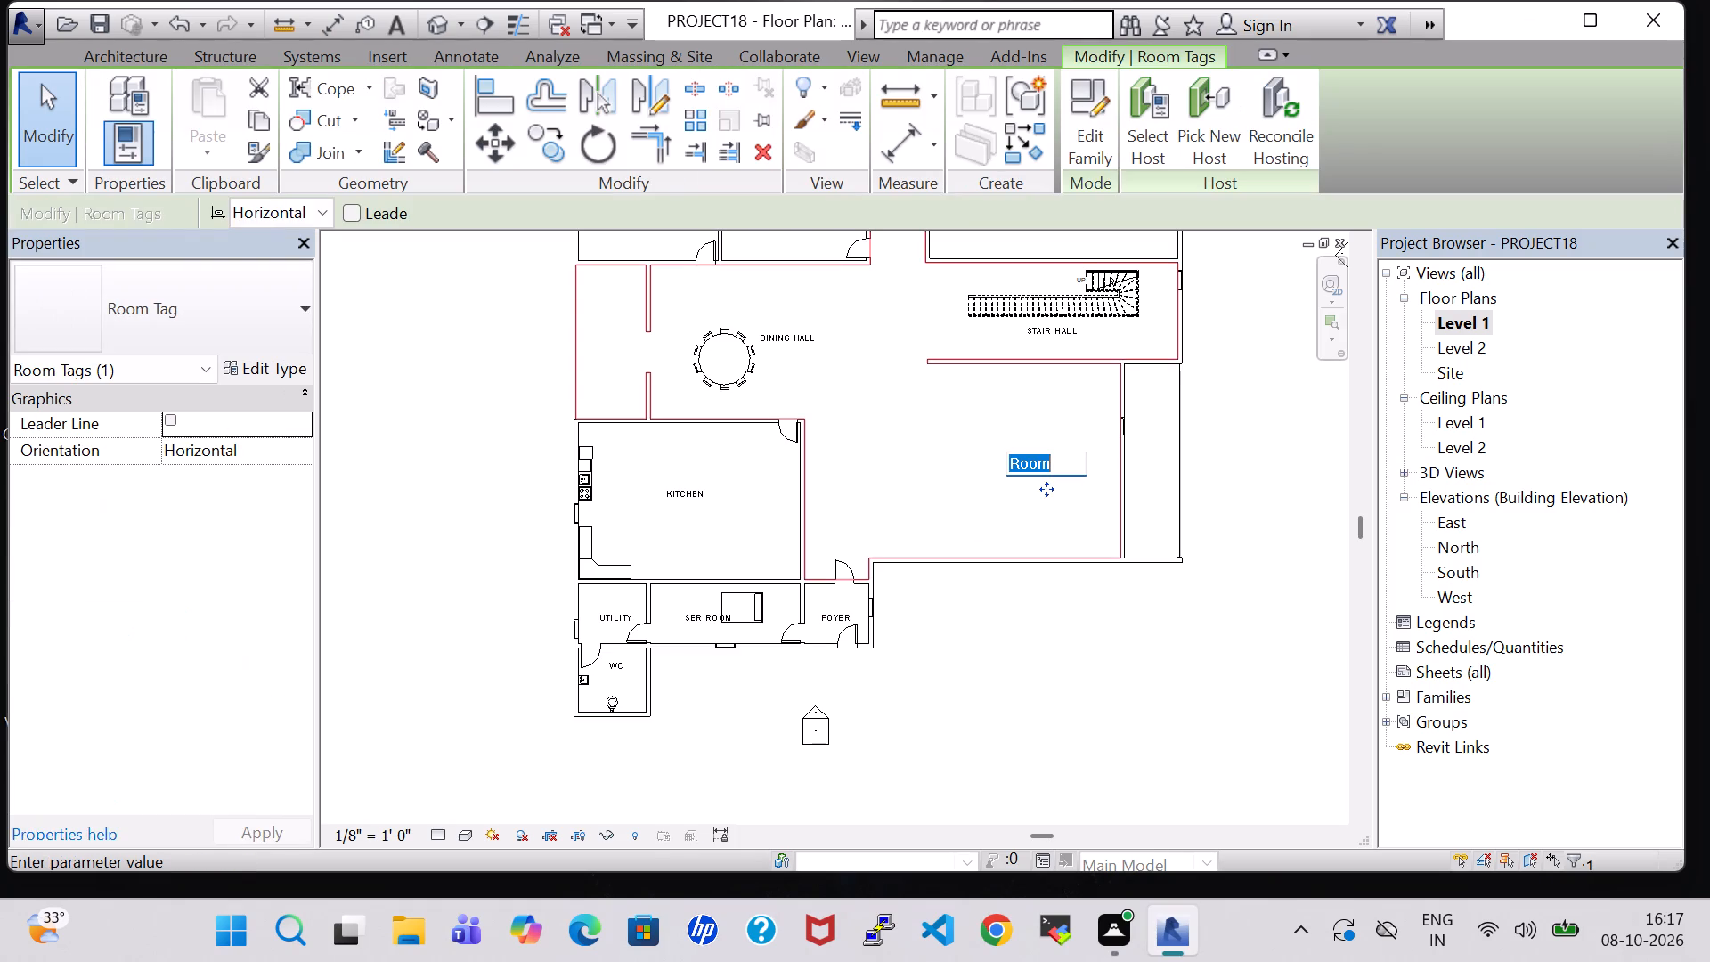
{"action": "key", "text": "BackSpace"}
{"action": "type", "text": "LIVING ROOM"}
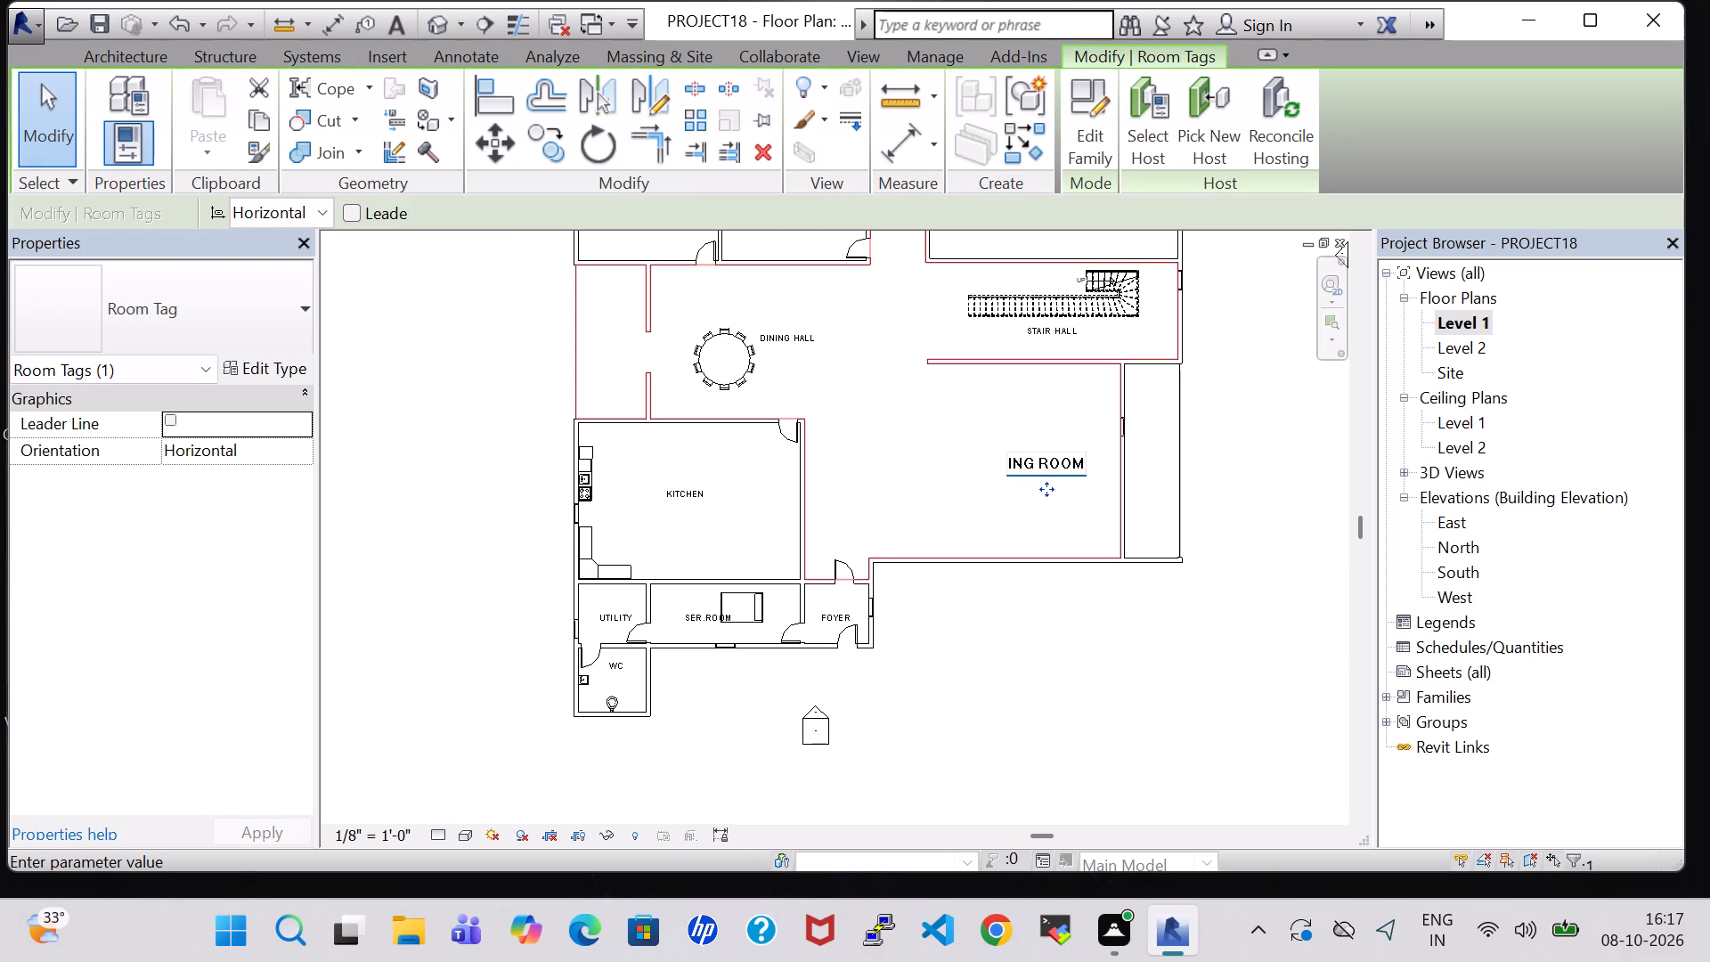
{"action": "key", "text": "Return"}
Nudge the LIVING ROOM tag slightly north and west within its space, and deselect it.
{"action": "key", "text": "Up"}
{"action": "key", "text": "Up"}
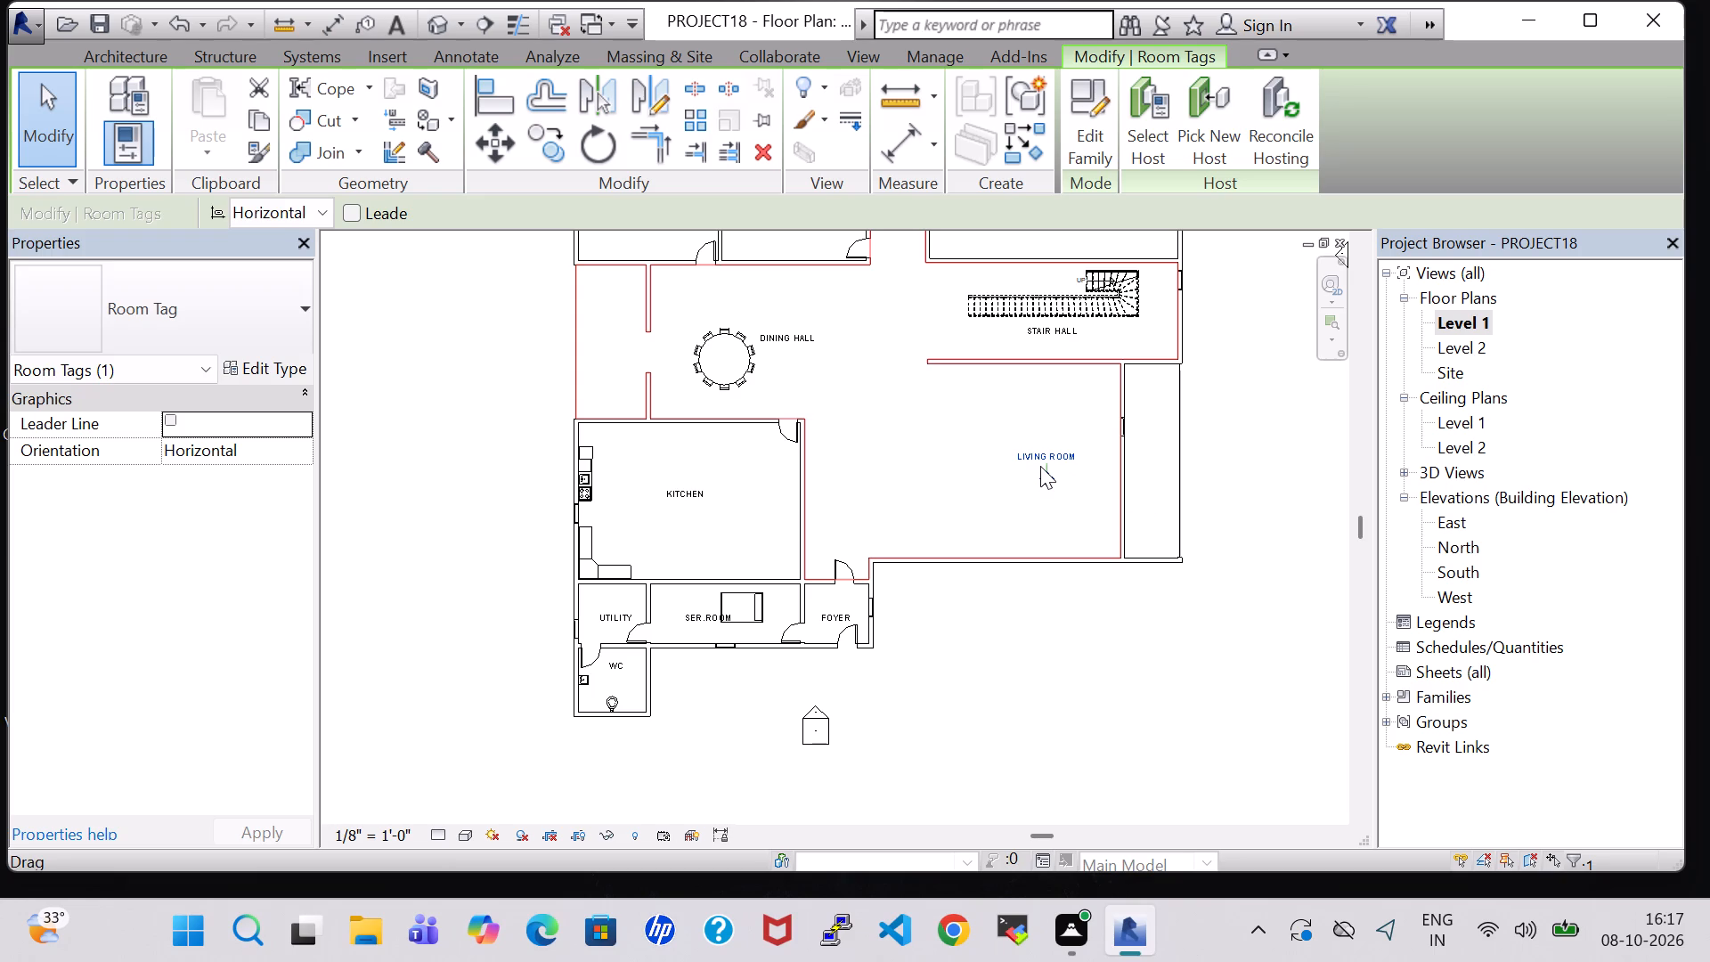
{"action": "key", "text": "Left"}
{"action": "key", "text": "Left"}
{"action": "key", "text": "Left"}
{"action": "key", "text": "Left"}
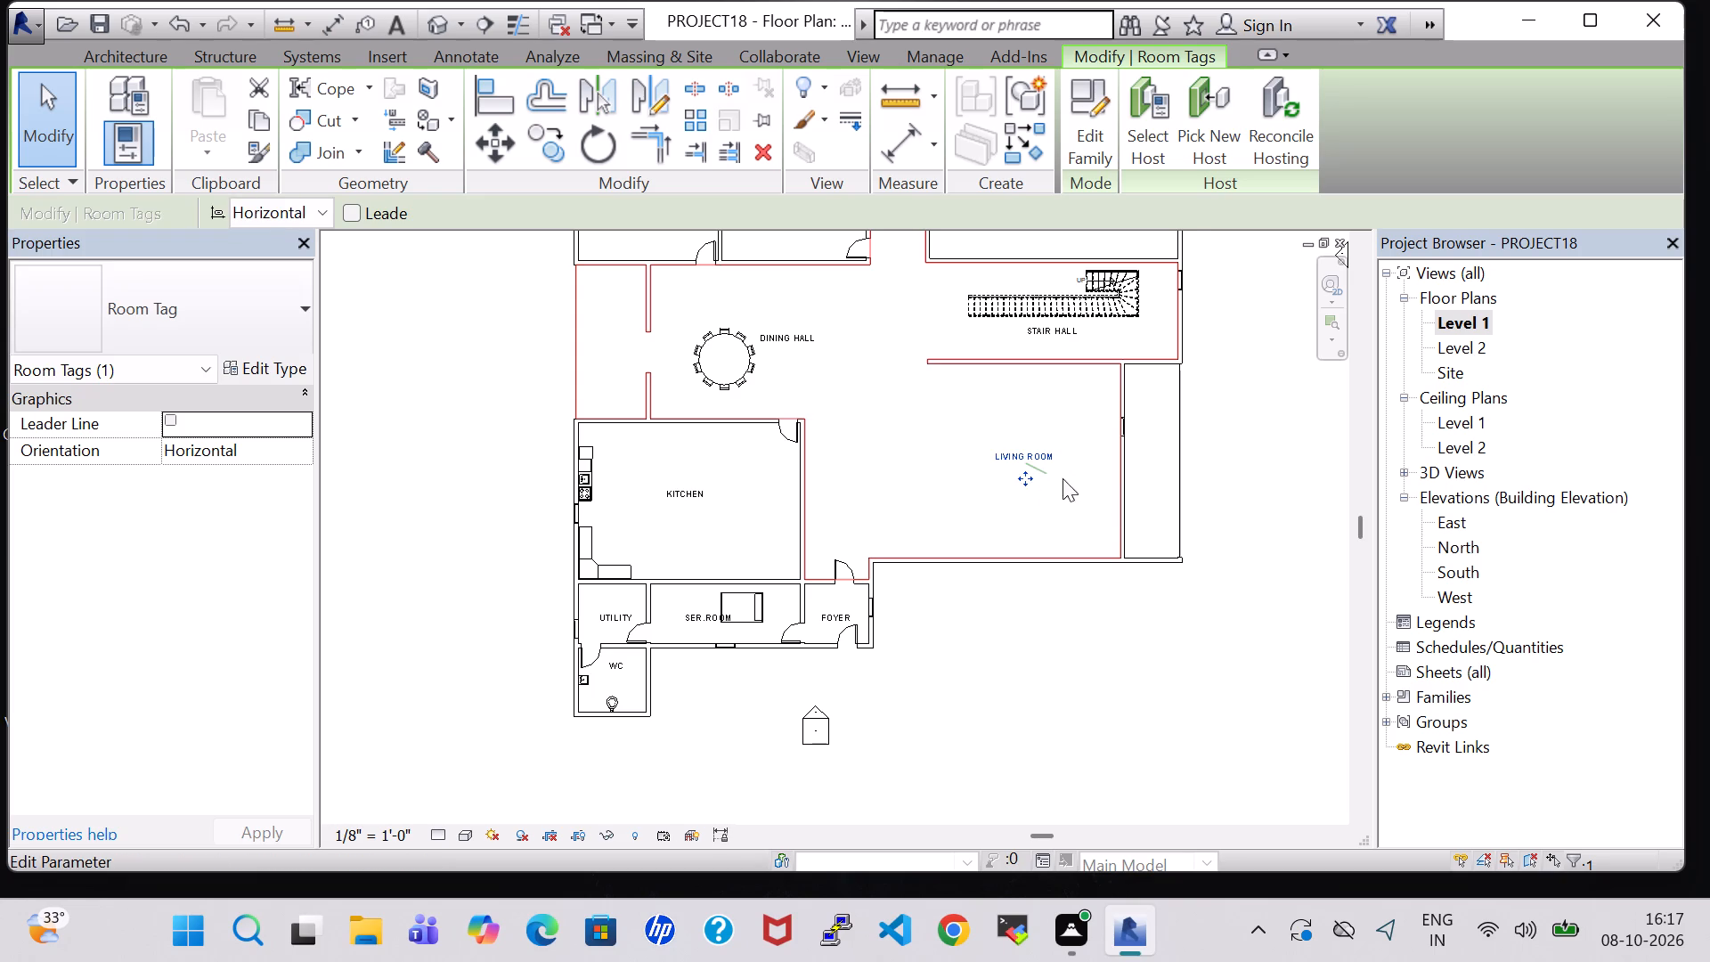
{"action": "left_click", "coordinate": [1179, 634]}
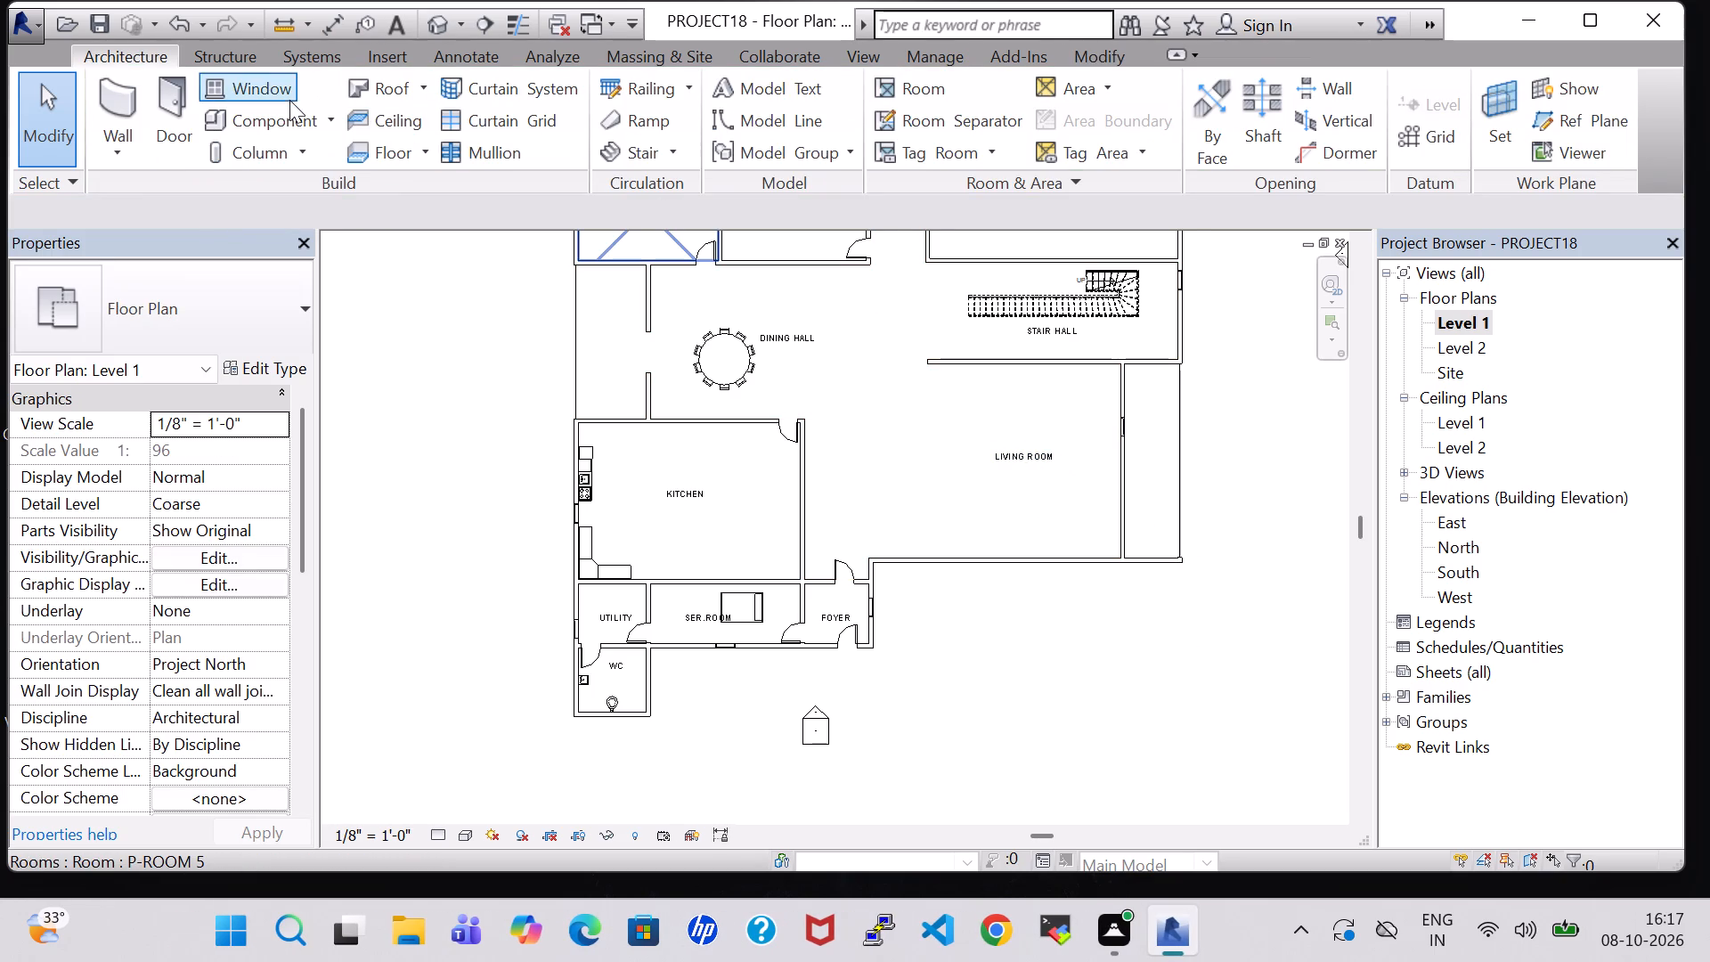
Load the TV - Flat Screen component family from the US Imperial Furniture library.
{"action": "left_click", "coordinate": [278, 119]}
{"action": "left_click", "coordinate": [1091, 94]}
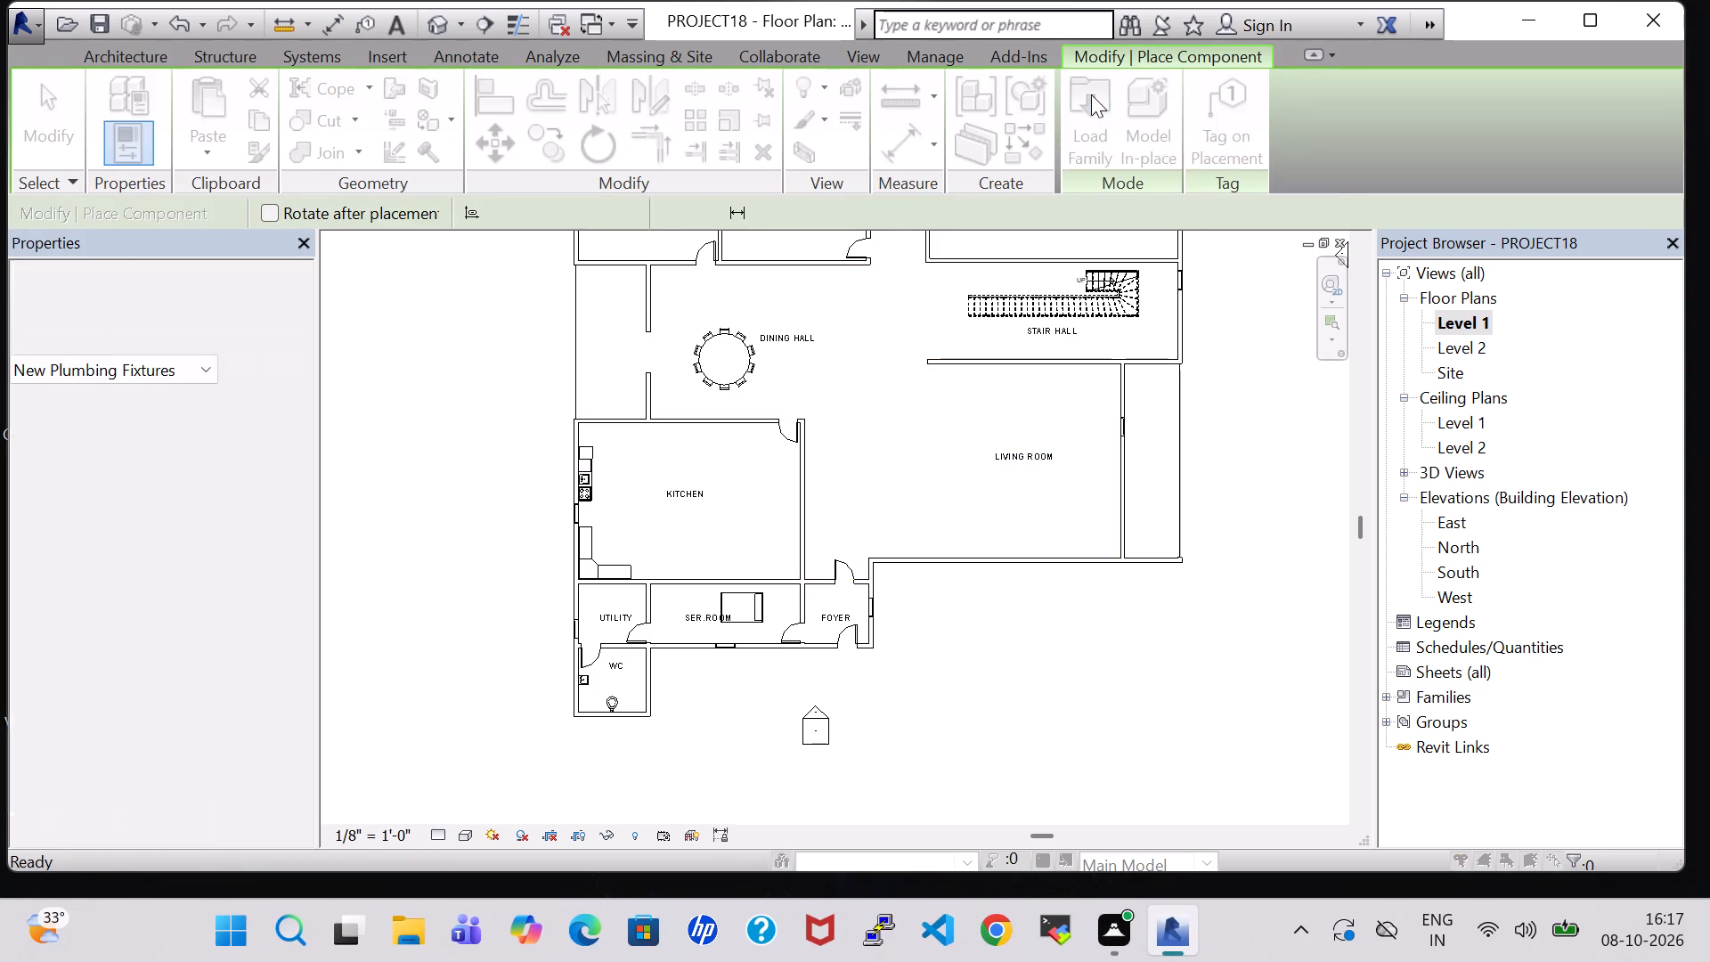
{"action": "scroll", "coordinate": [1087, 346], "scroll_direction": "down", "scroll_amount": 2}
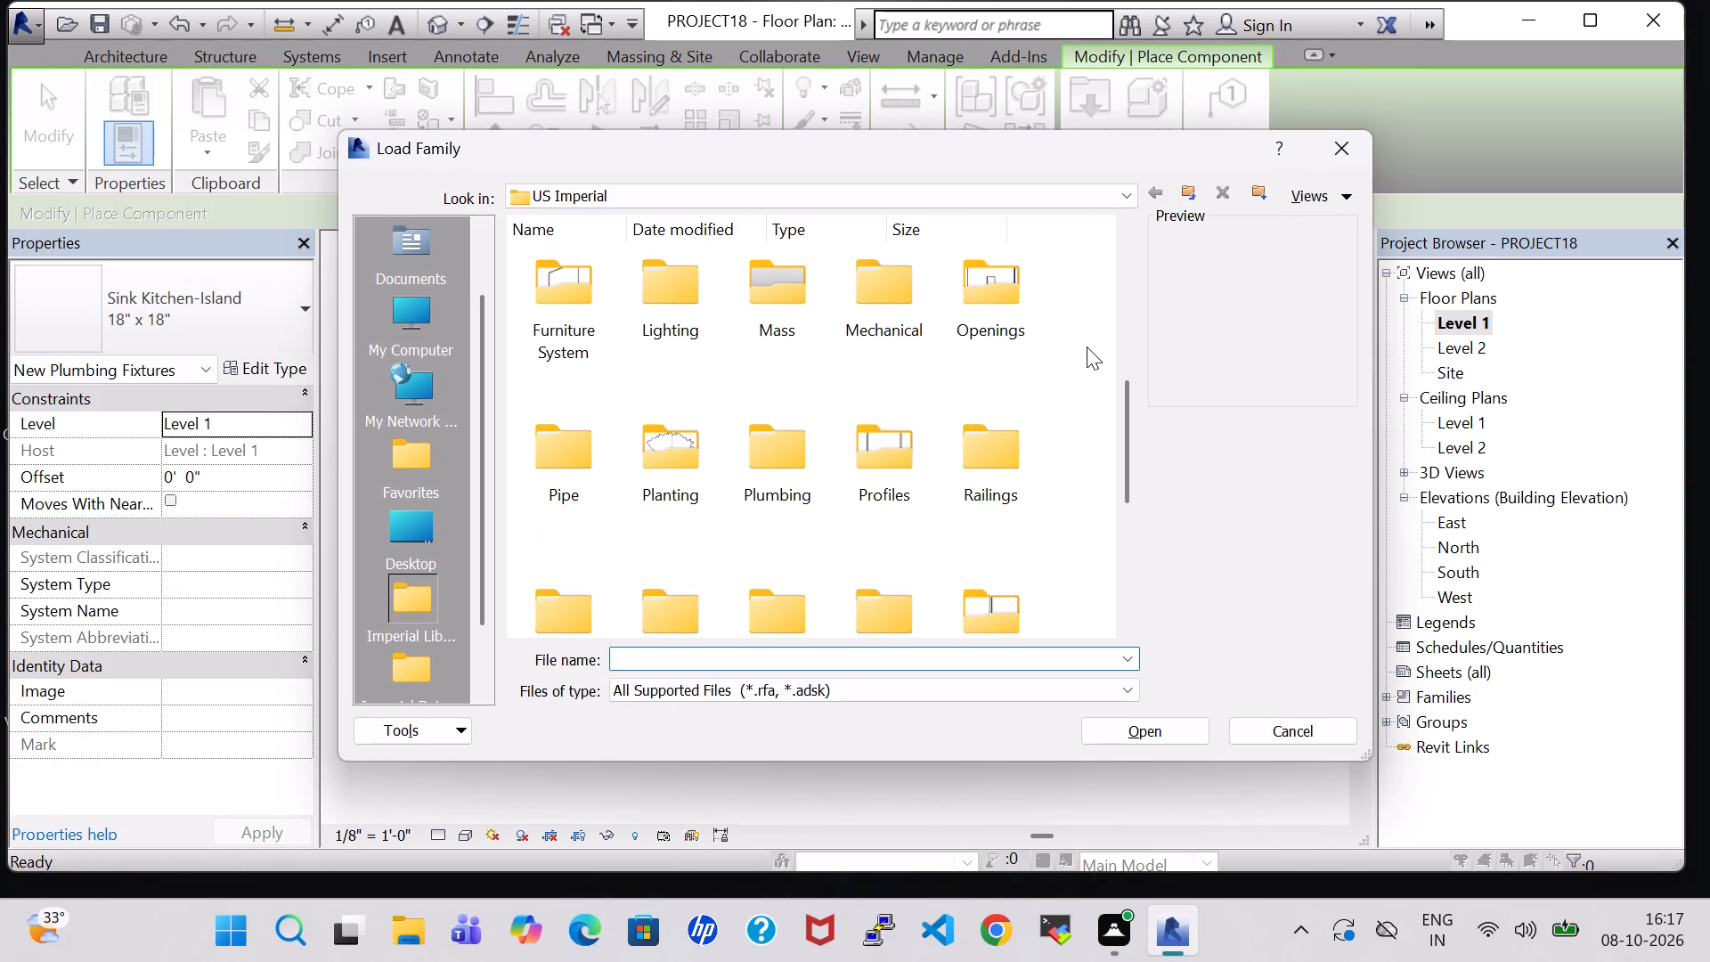
{"action": "scroll", "coordinate": [991, 316], "scroll_direction": "up", "scroll_amount": 1}
{"action": "double_click", "coordinate": [981, 365]}
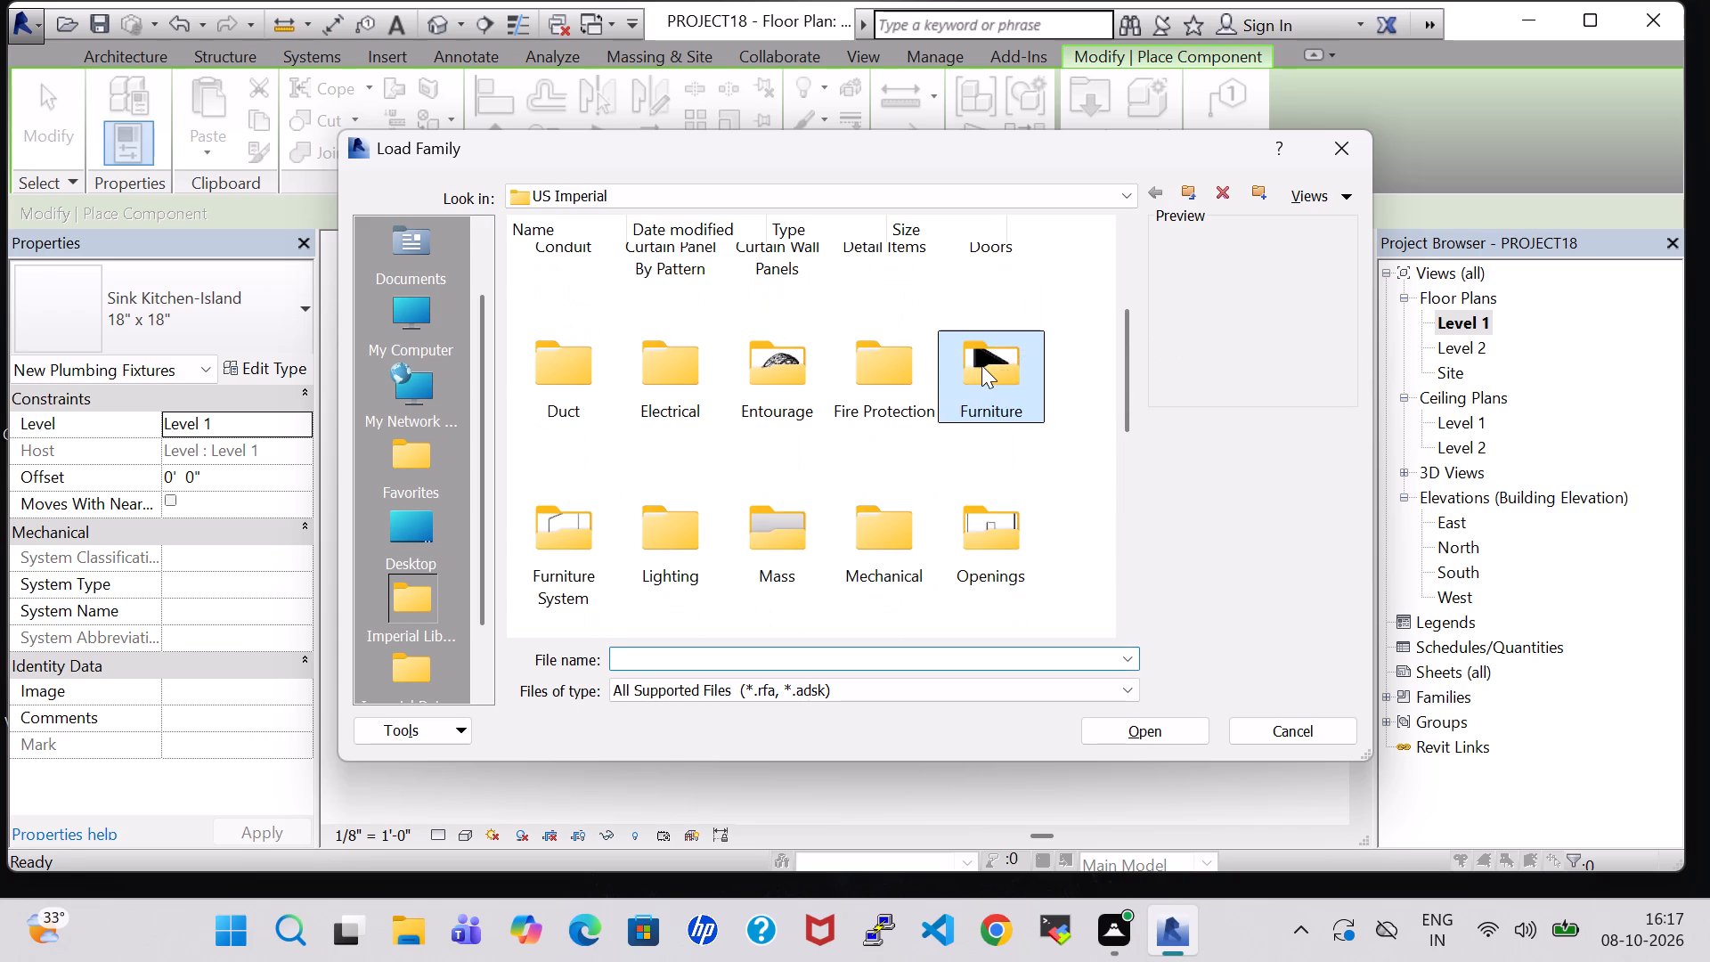
{"action": "left_click", "coordinate": [554, 412]}
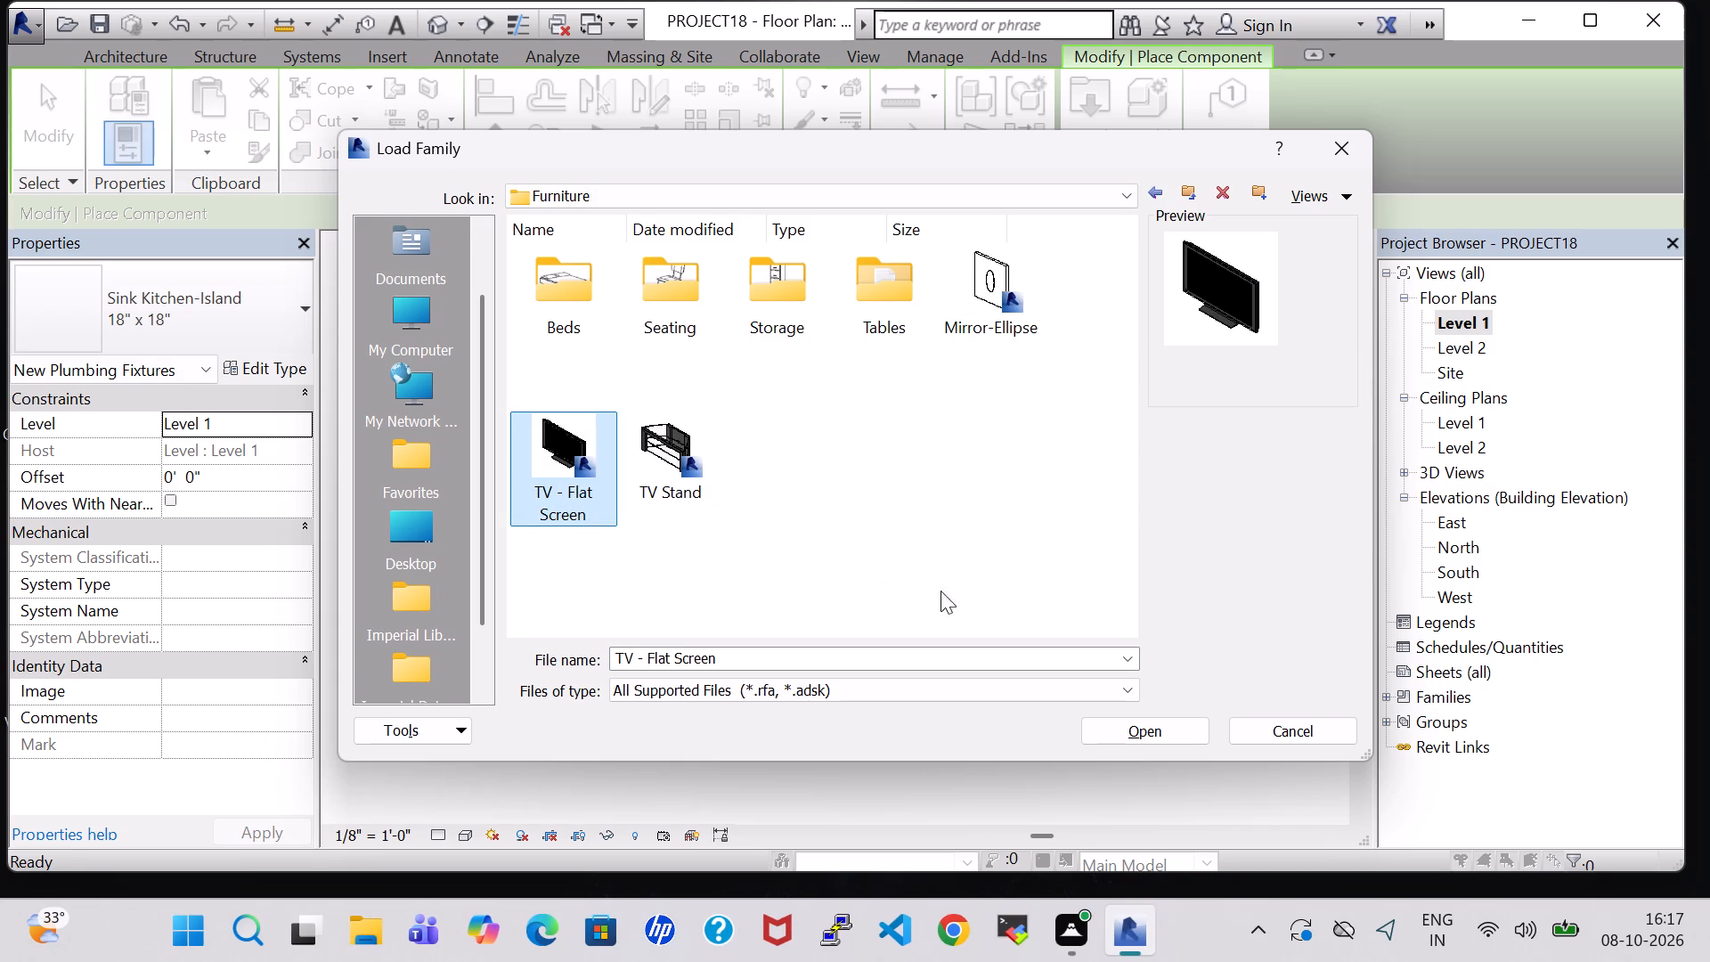
{"action": "left_click", "coordinate": [1136, 733]}
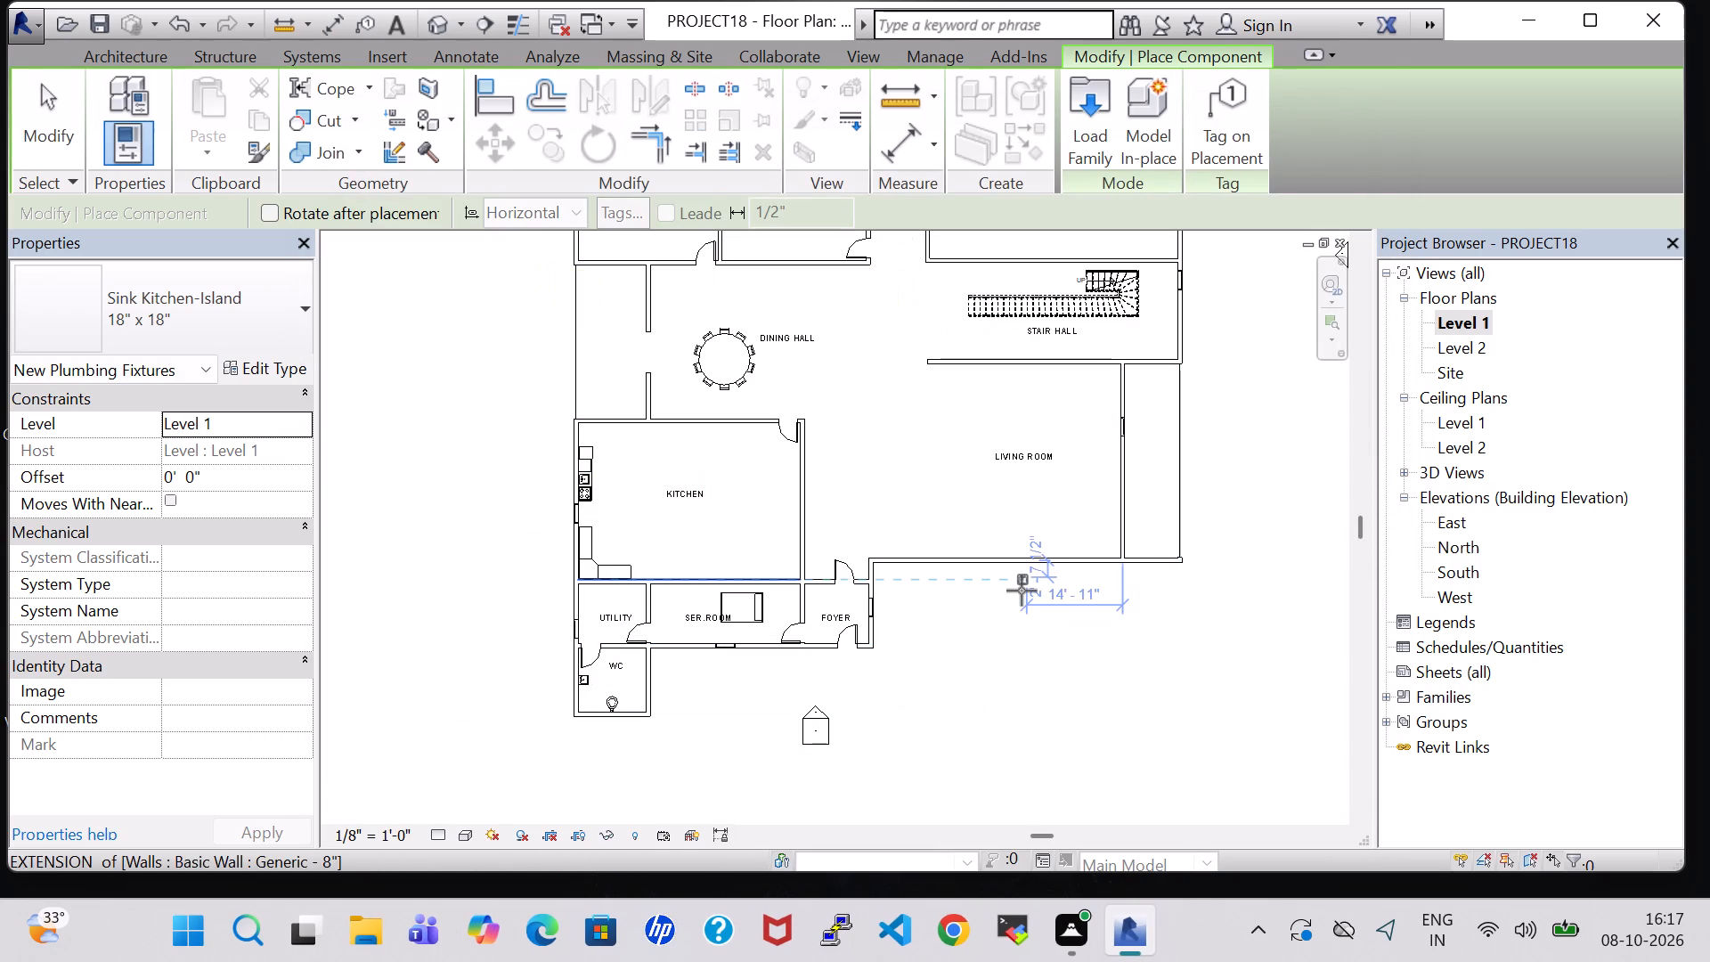
Load the Sofa-Corbu component family from the Seating folder of the Furniture library.
{"action": "scroll", "coordinate": [1022, 591], "scroll_direction": "up", "scroll_amount": 9}
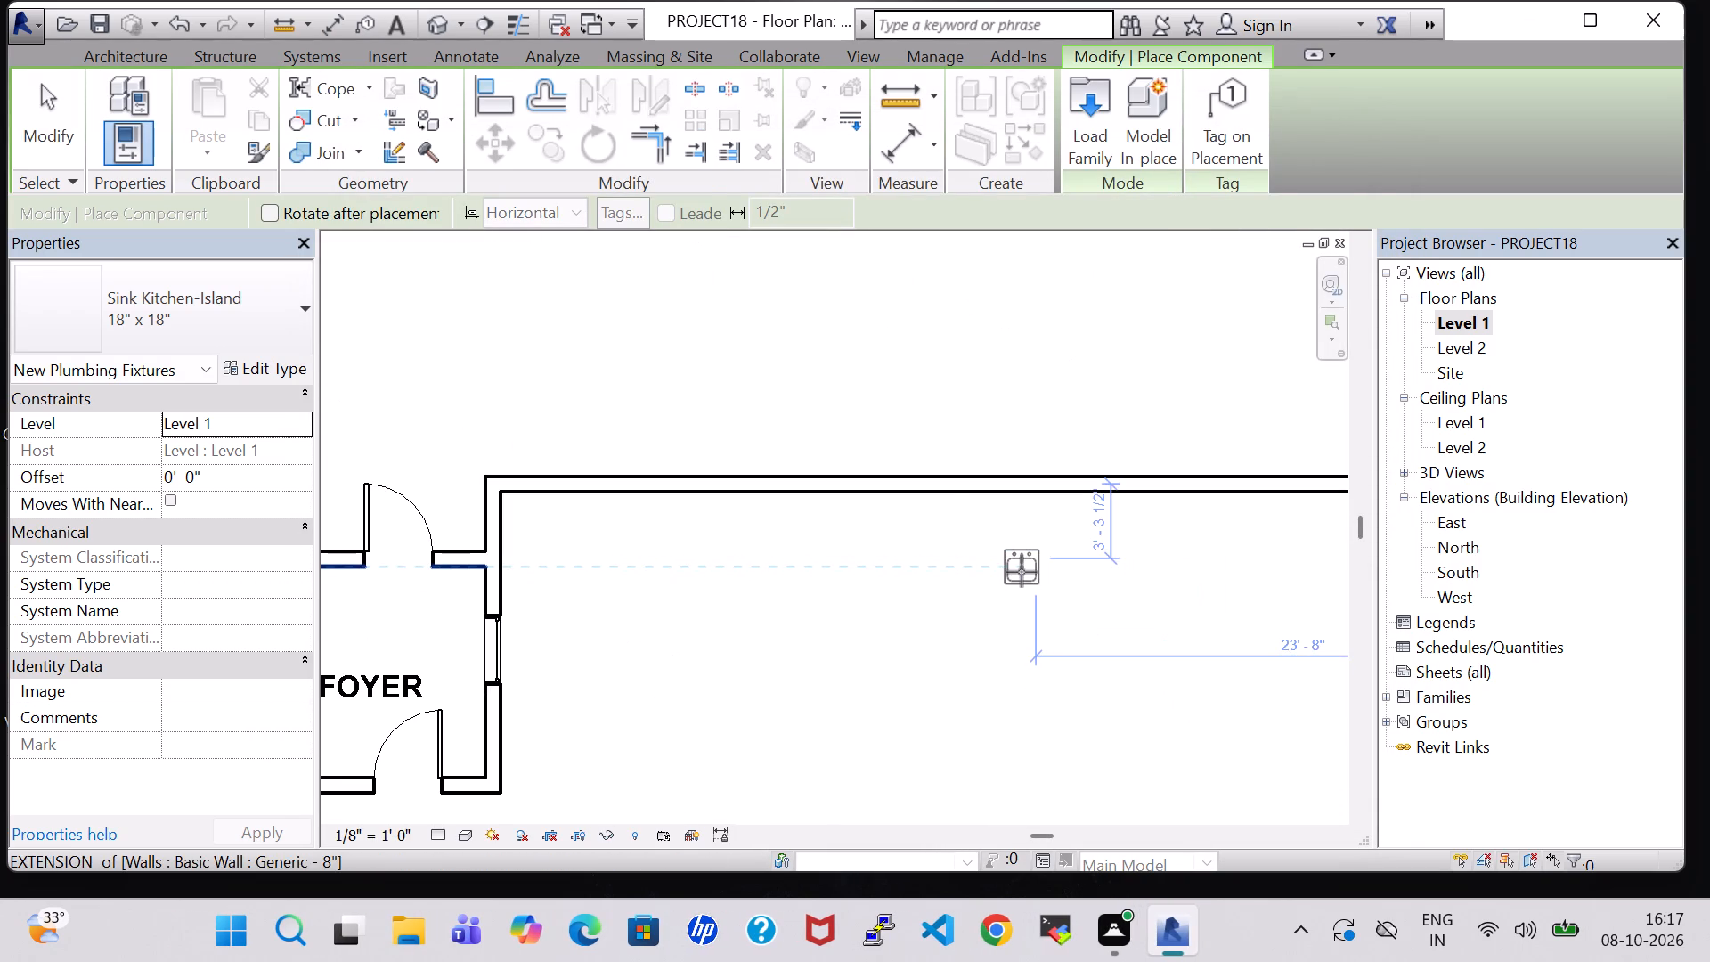
{"action": "left_click", "coordinate": [1097, 154]}
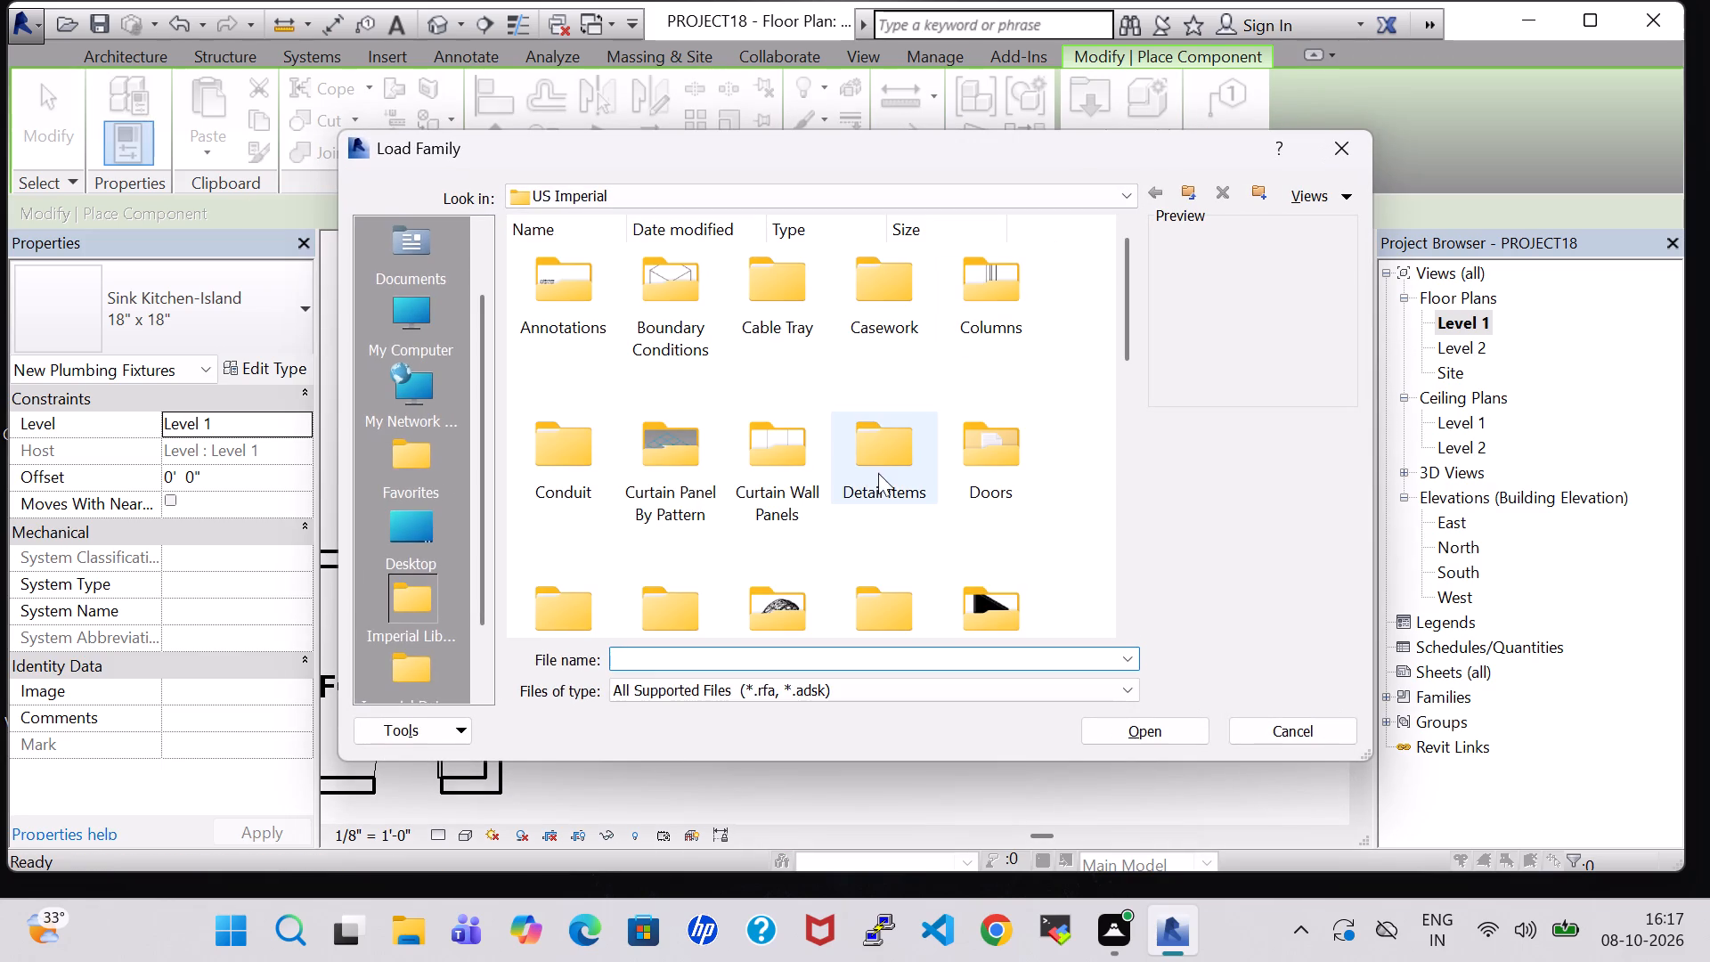
{"action": "double_click", "coordinate": [996, 603]}
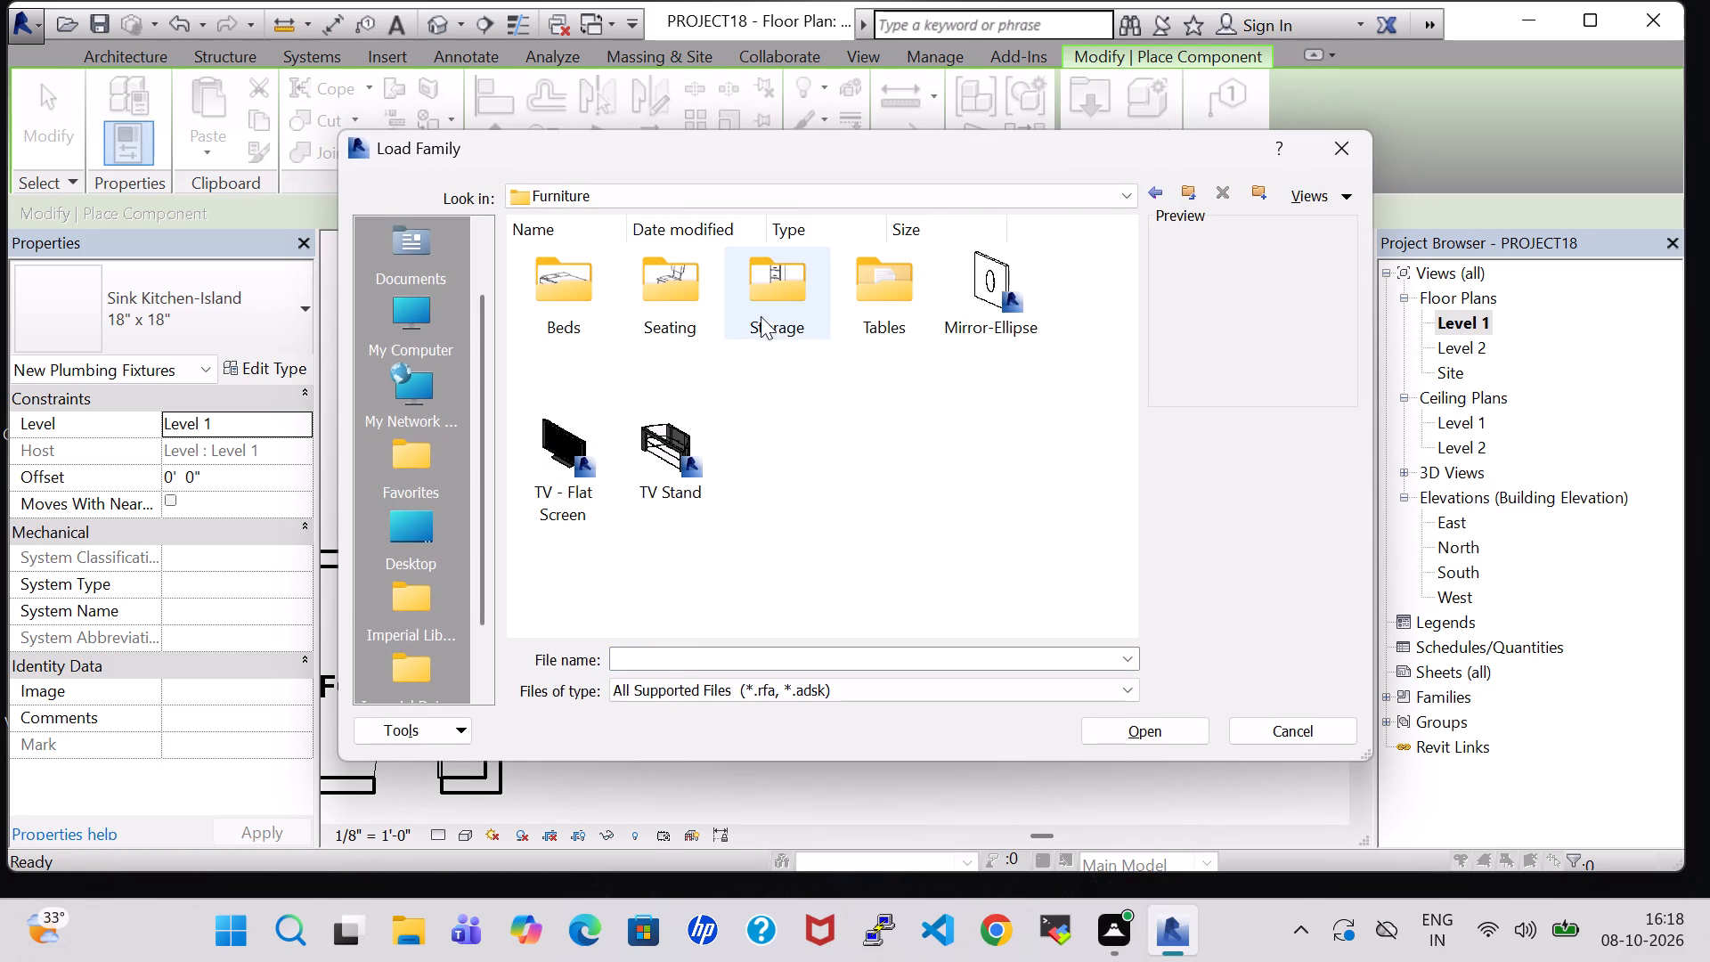
{"action": "double_click", "coordinate": [688, 285]}
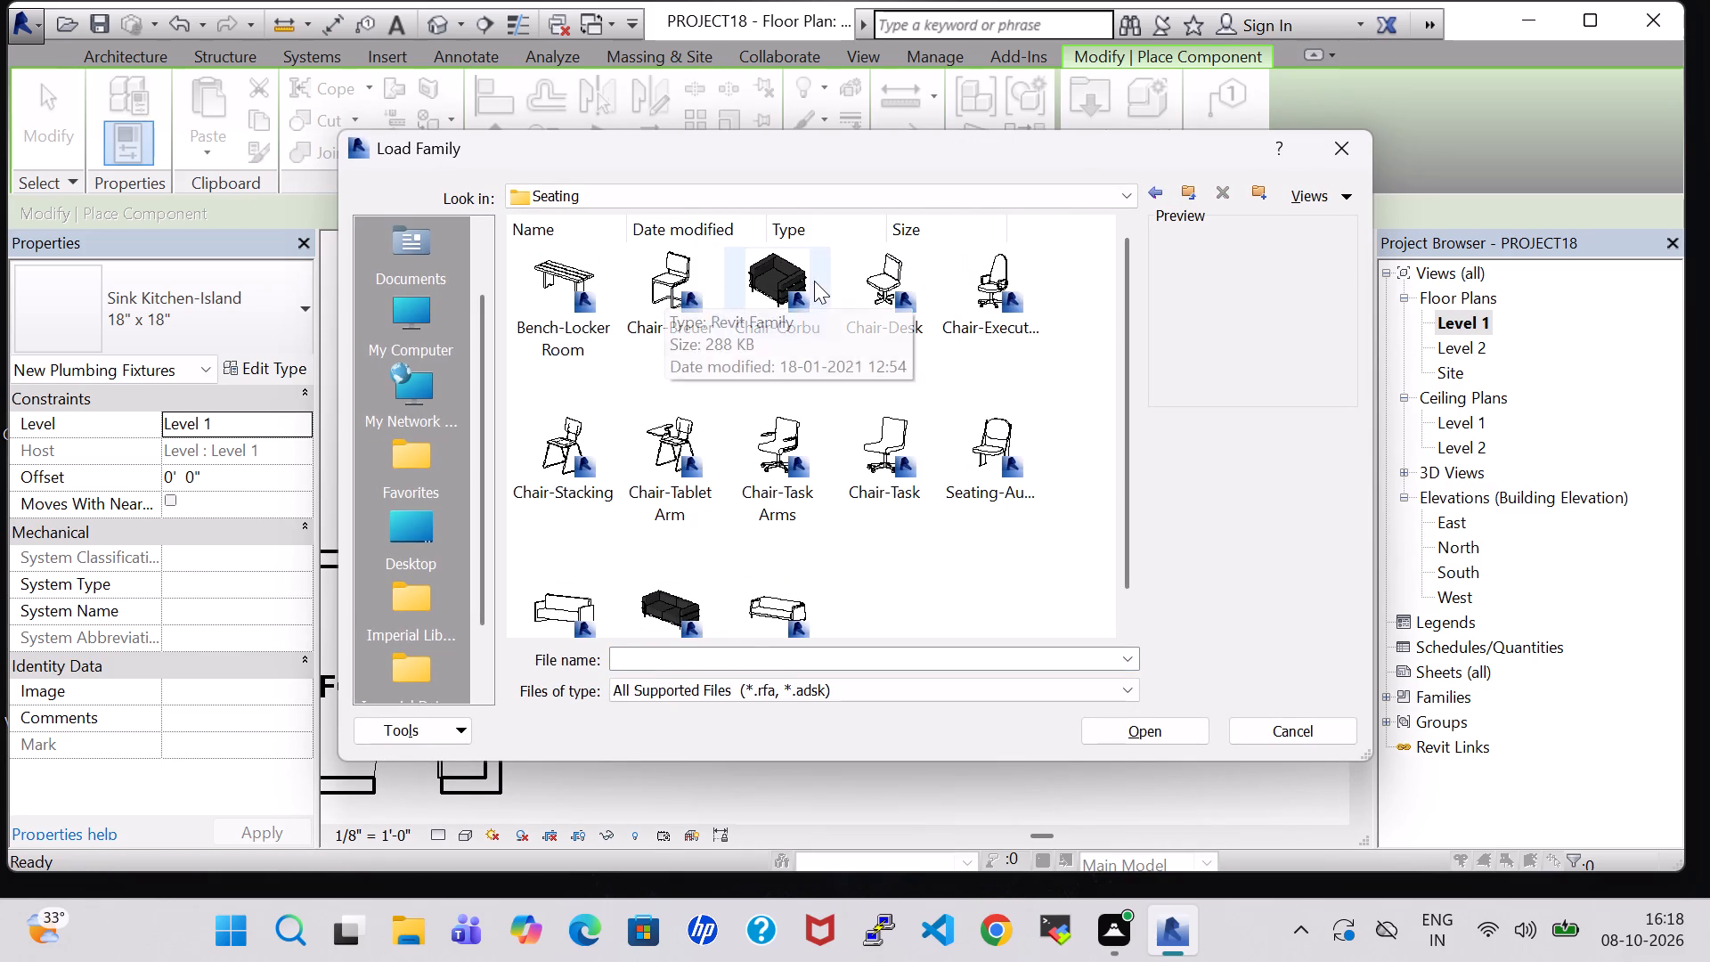
{"action": "left_click", "coordinate": [677, 591]}
{"action": "left_click", "coordinate": [1160, 730]}
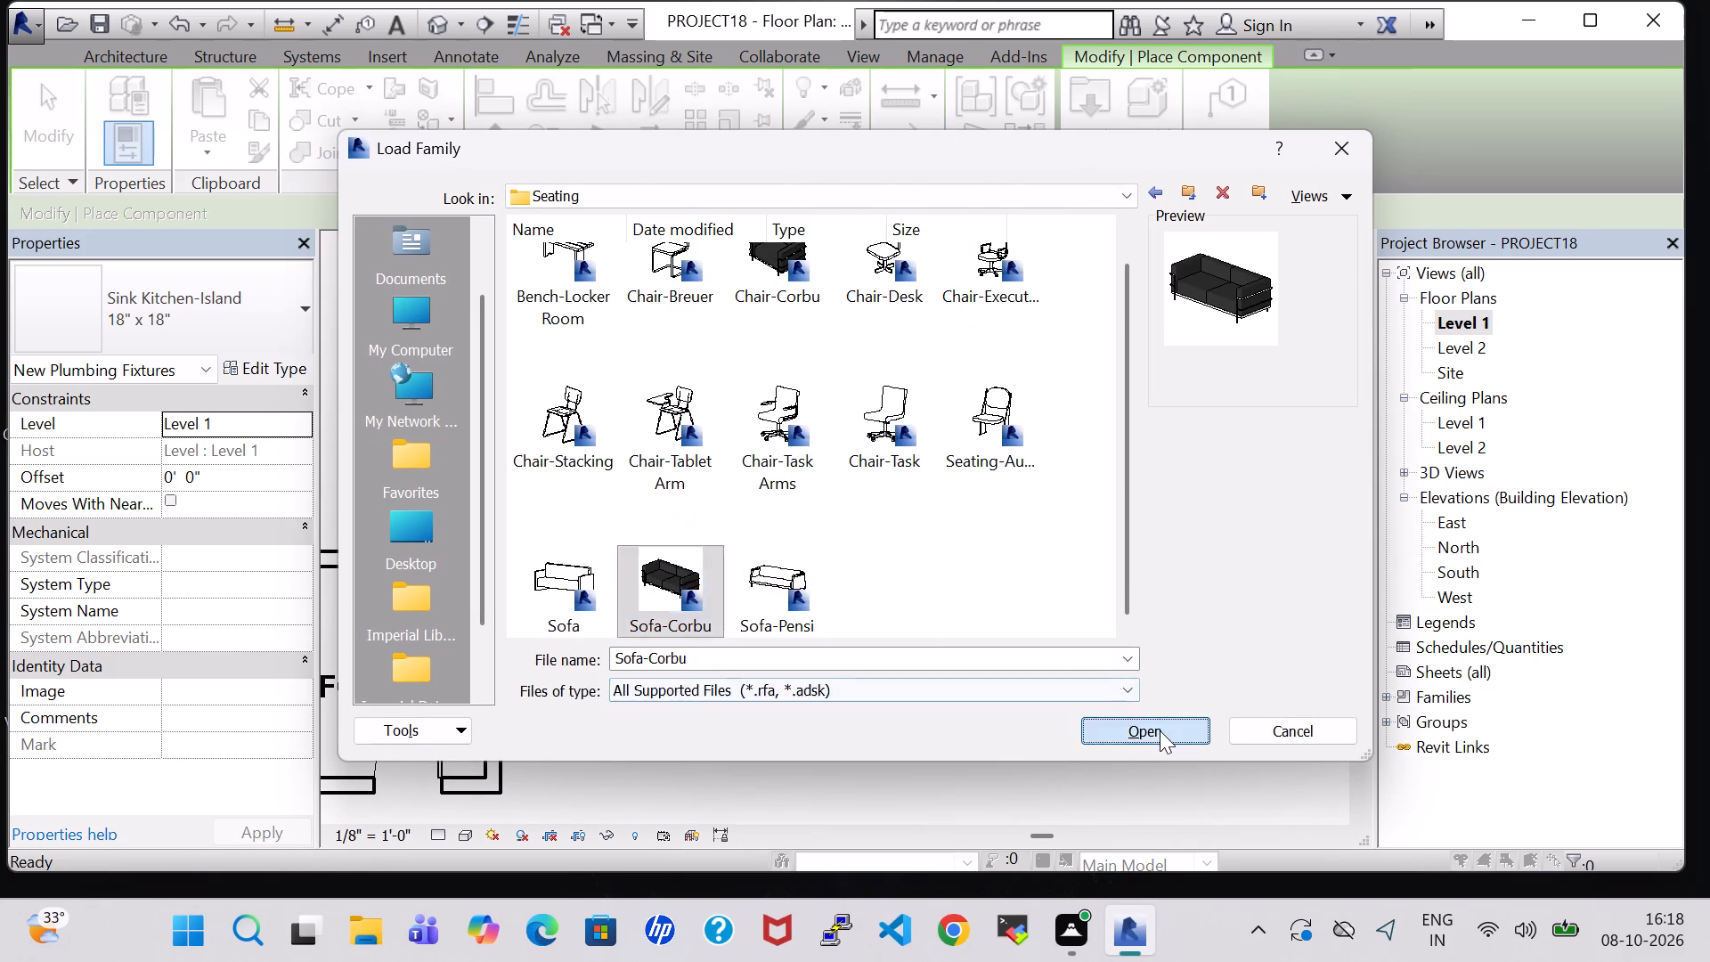
Place a horizontal Sofa-Corbu in the living room near the wall shared with the stair hall.
{"action": "scroll", "coordinate": [1099, 603], "scroll_direction": "down", "scroll_amount": 6}
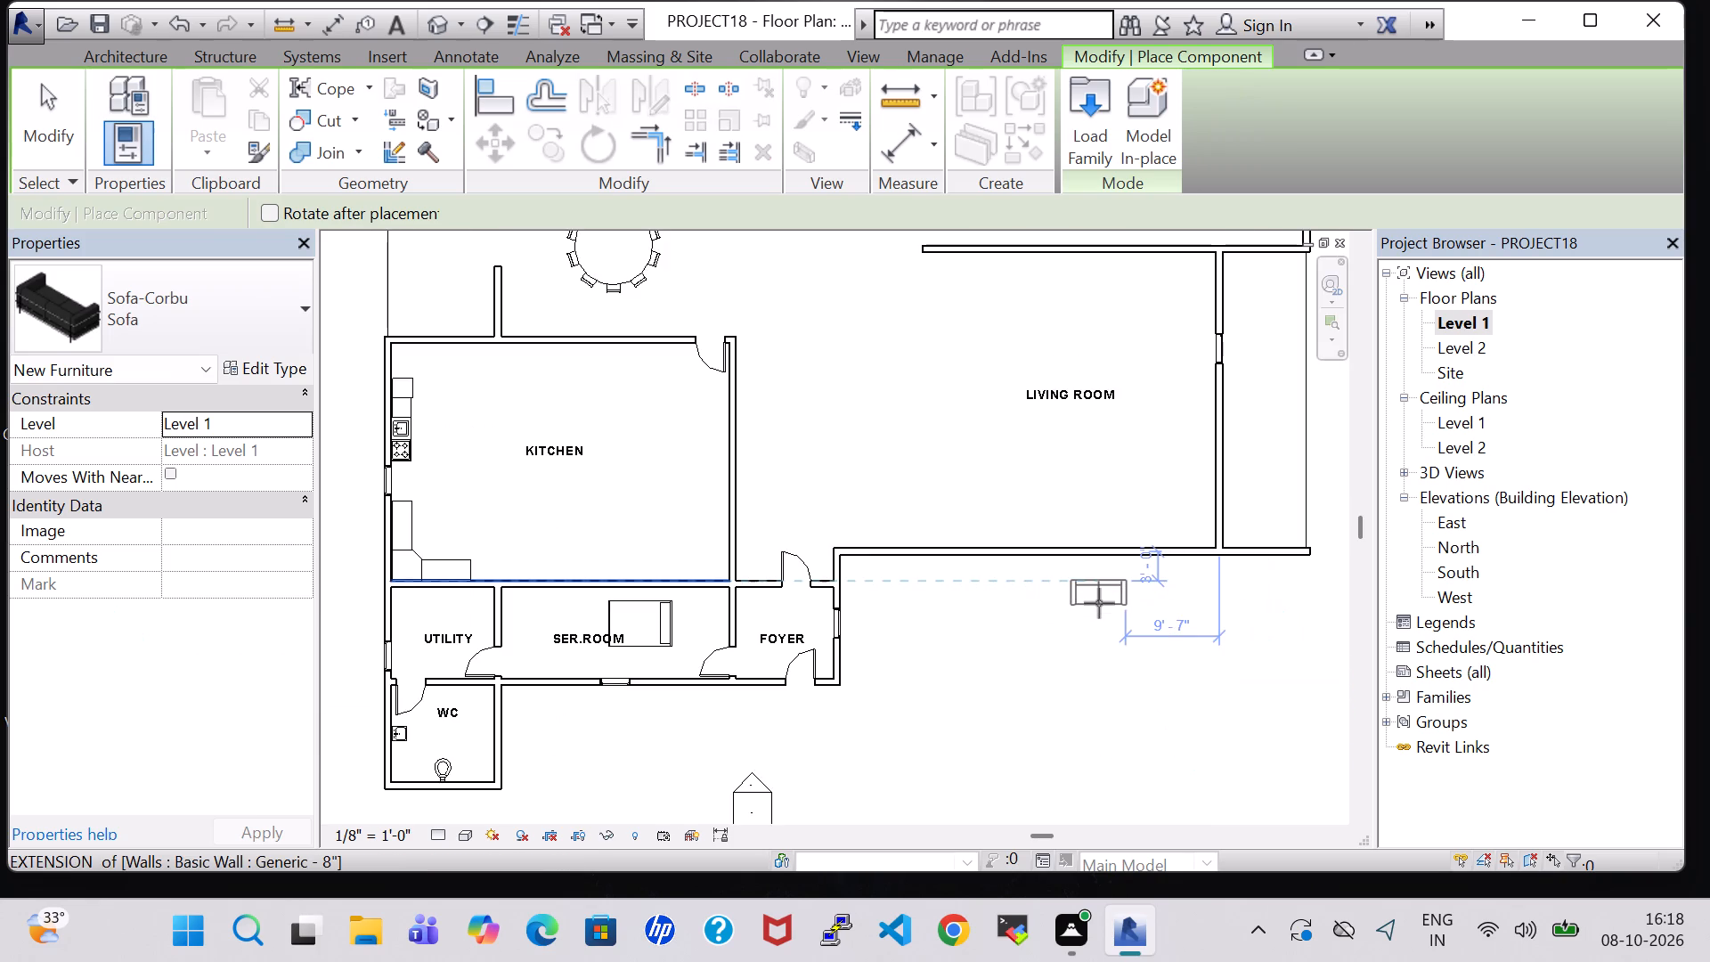
{"action": "scroll", "coordinate": [1099, 603], "scroll_direction": "down", "scroll_amount": 1}
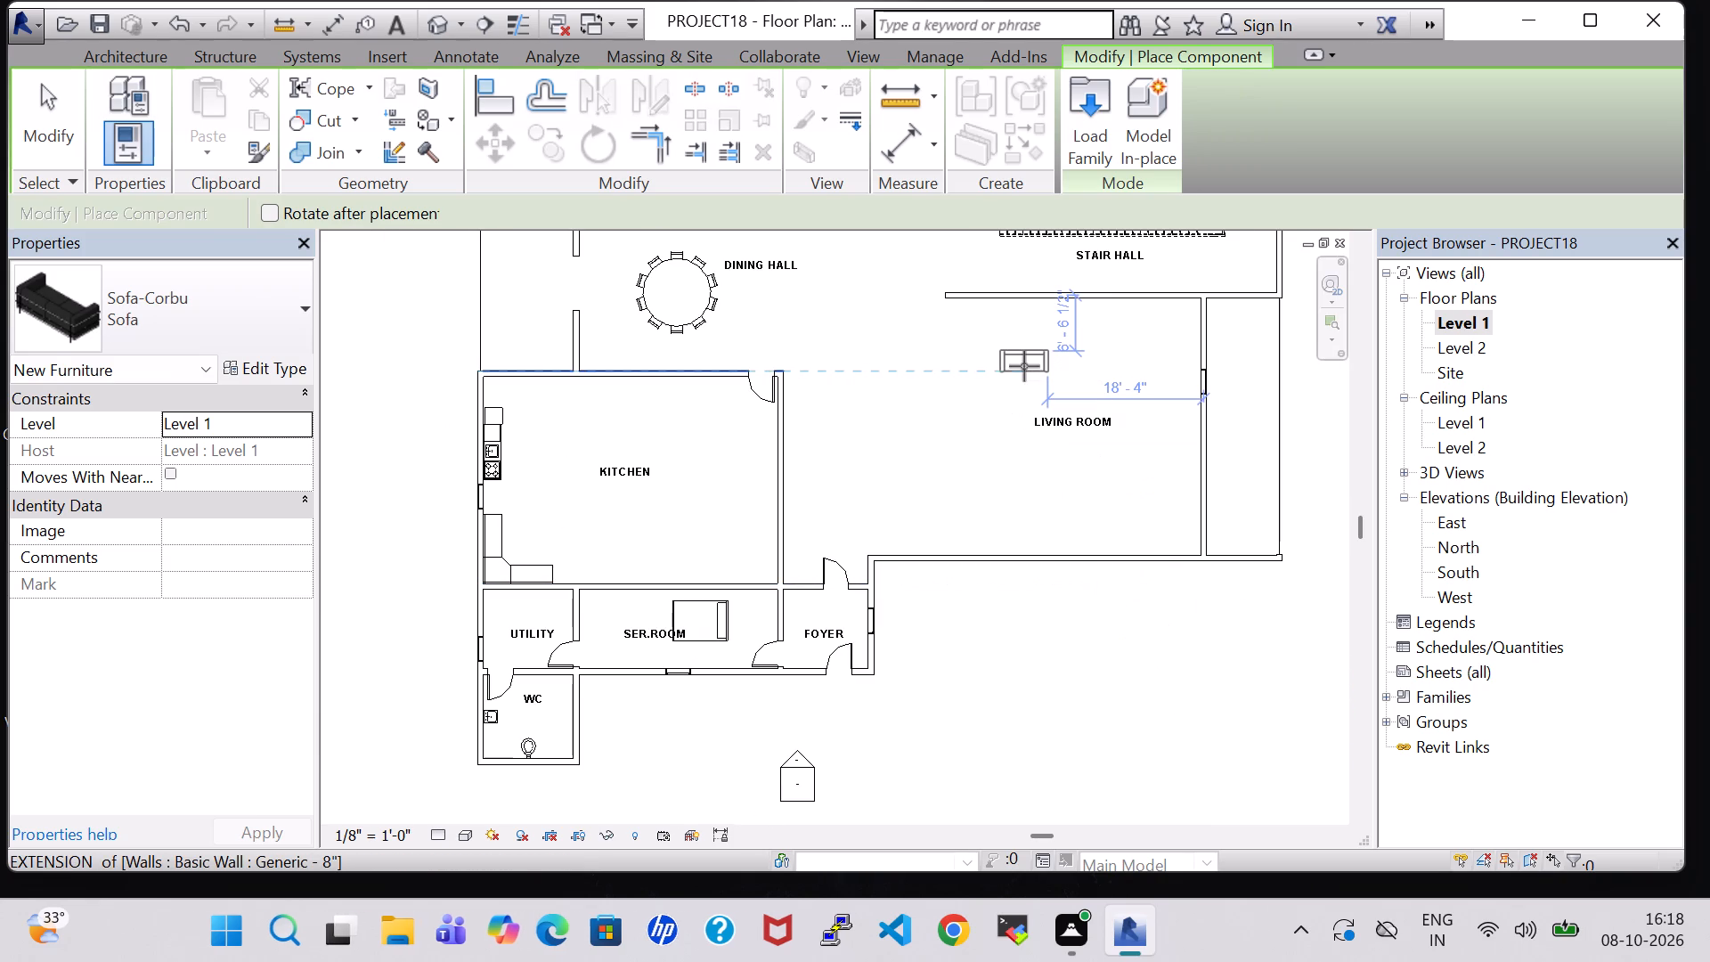
{"action": "scroll", "coordinate": [1024, 366], "scroll_direction": "up", "scroll_amount": 1}
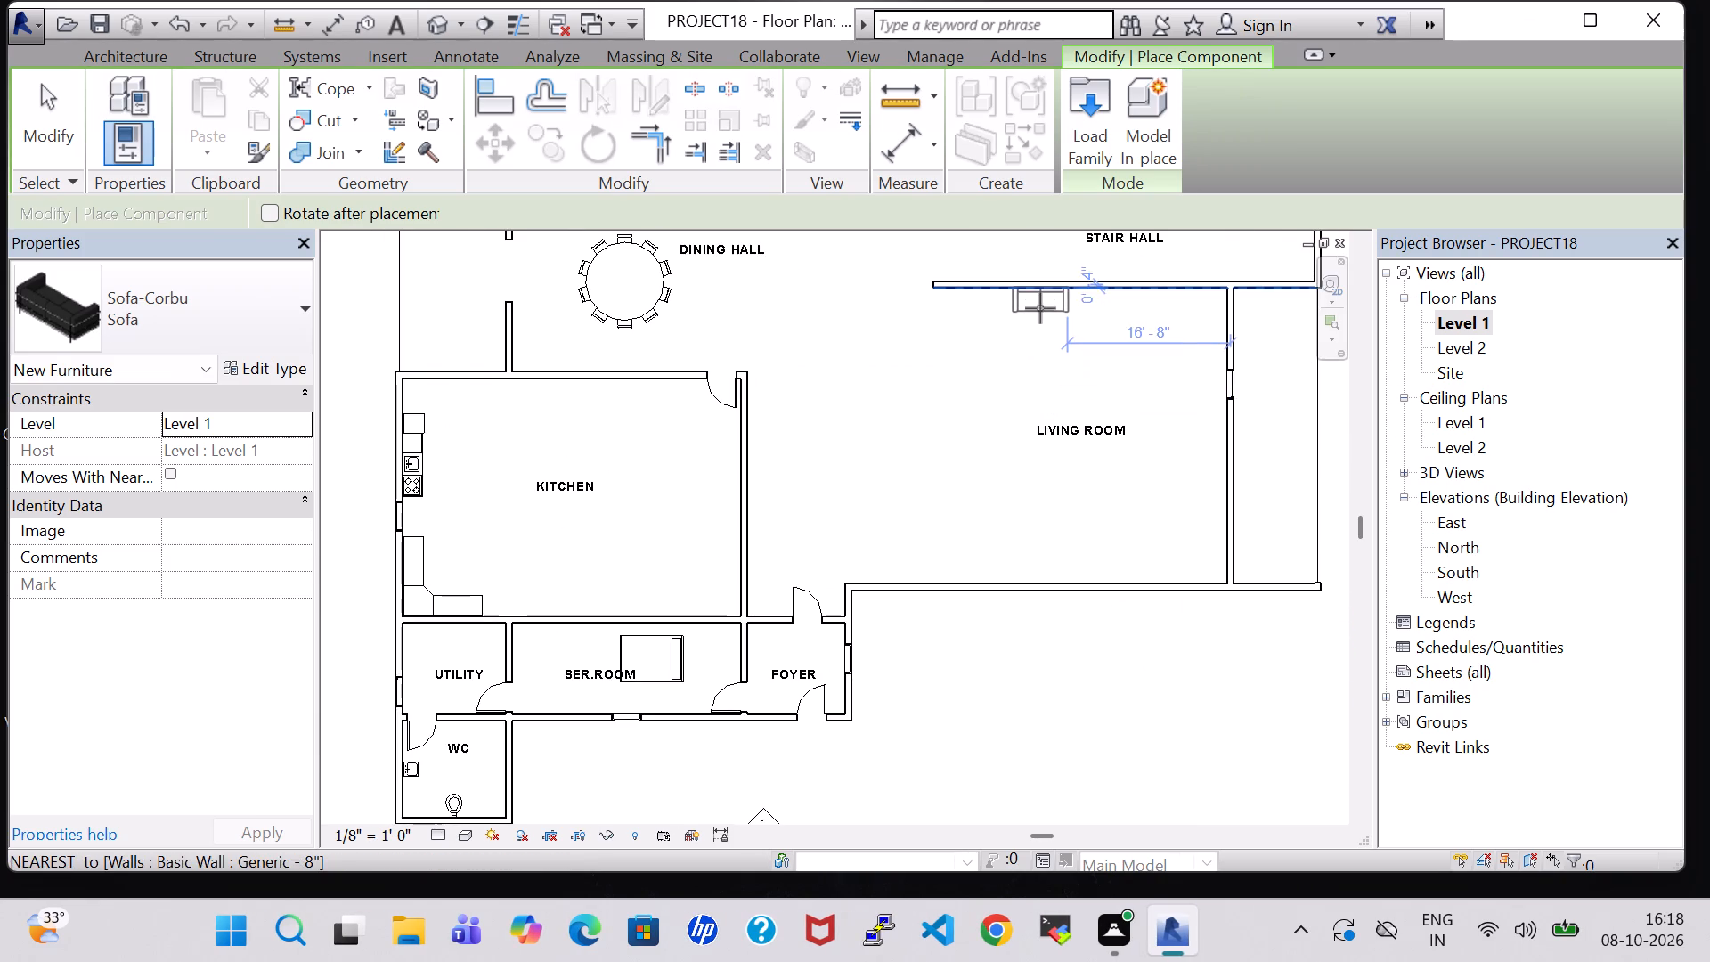
{"action": "scroll", "coordinate": [1046, 327], "scroll_direction": "up", "scroll_amount": 6}
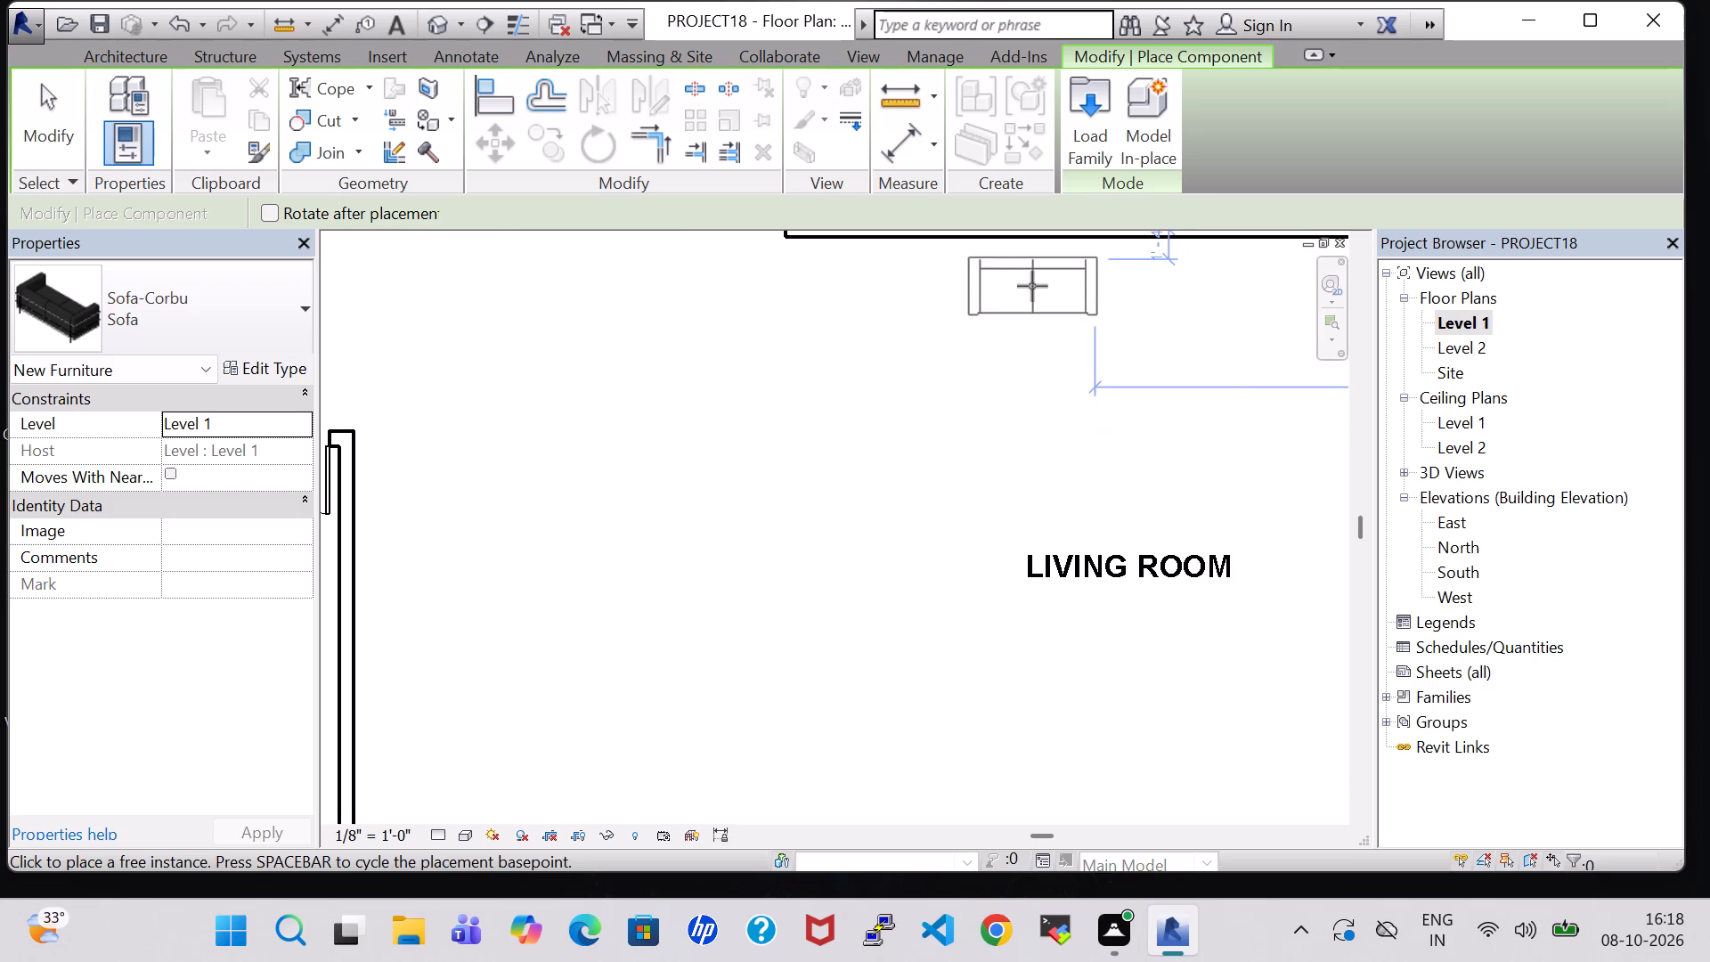
{"action": "left_click", "coordinate": [1032, 286]}
Place two vertically rotated Sofa-Corbu sofas about 10'-9" from the living room's east wall, about 19'-3" and 5'-1" from its south wall.
{"action": "scroll", "coordinate": [1073, 455], "scroll_direction": "down", "scroll_amount": 3}
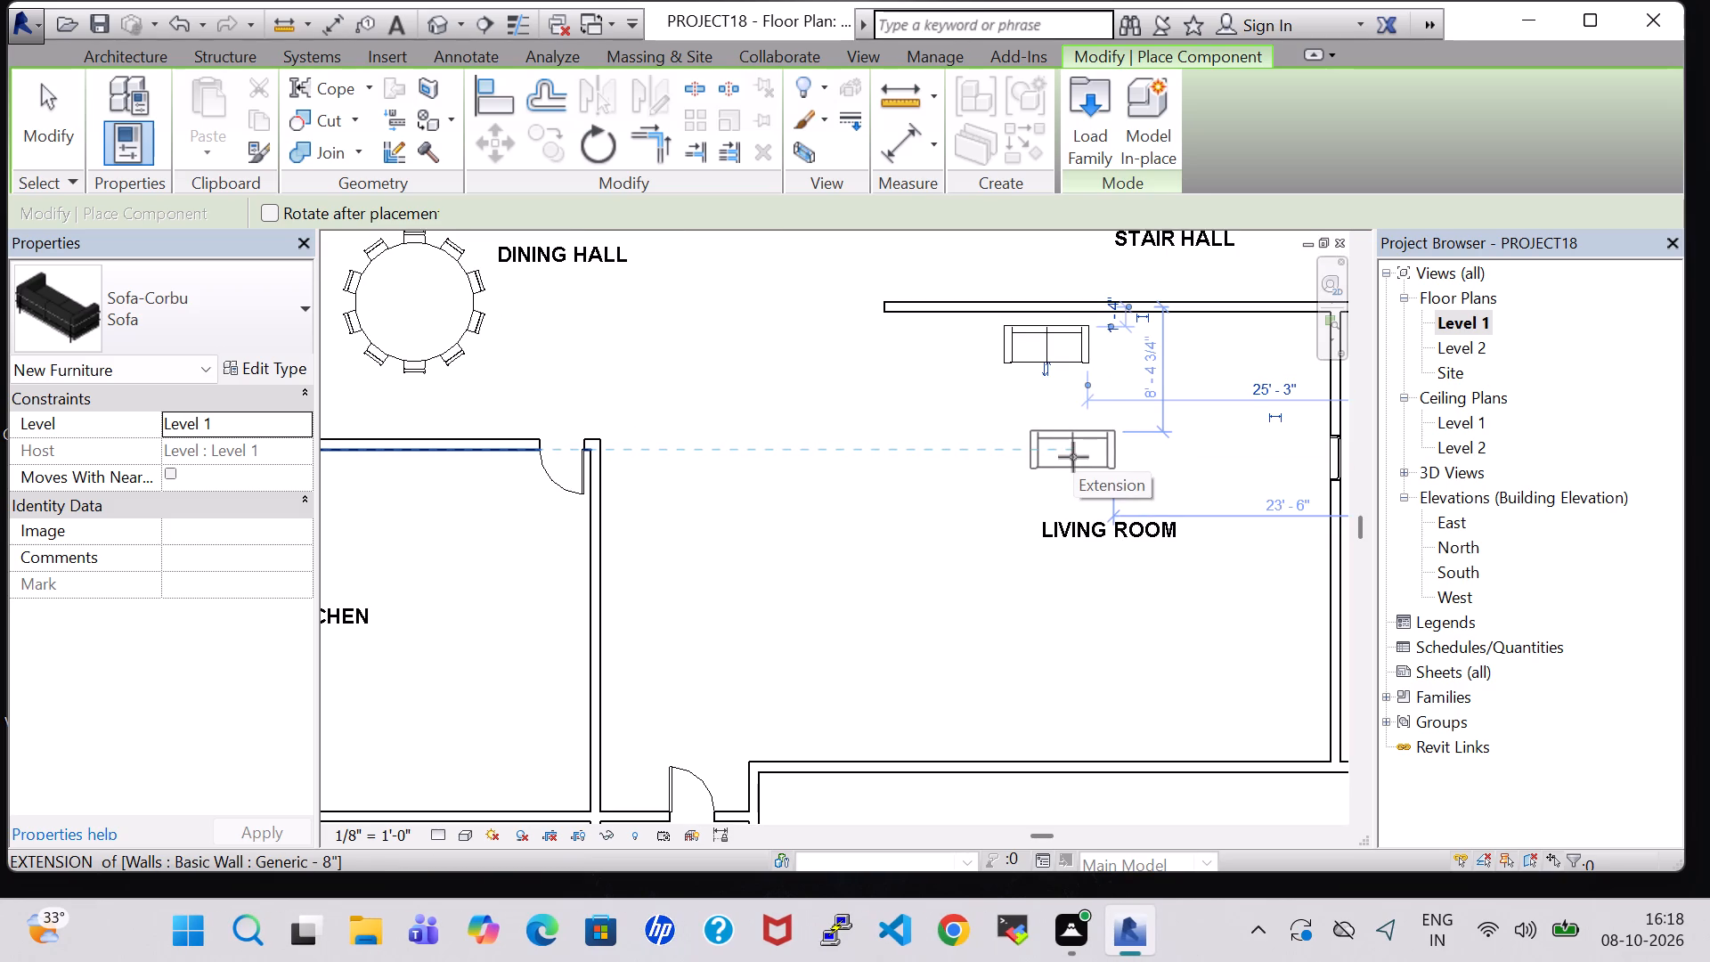
{"action": "scroll", "coordinate": [1073, 457], "scroll_direction": "down", "scroll_amount": 1}
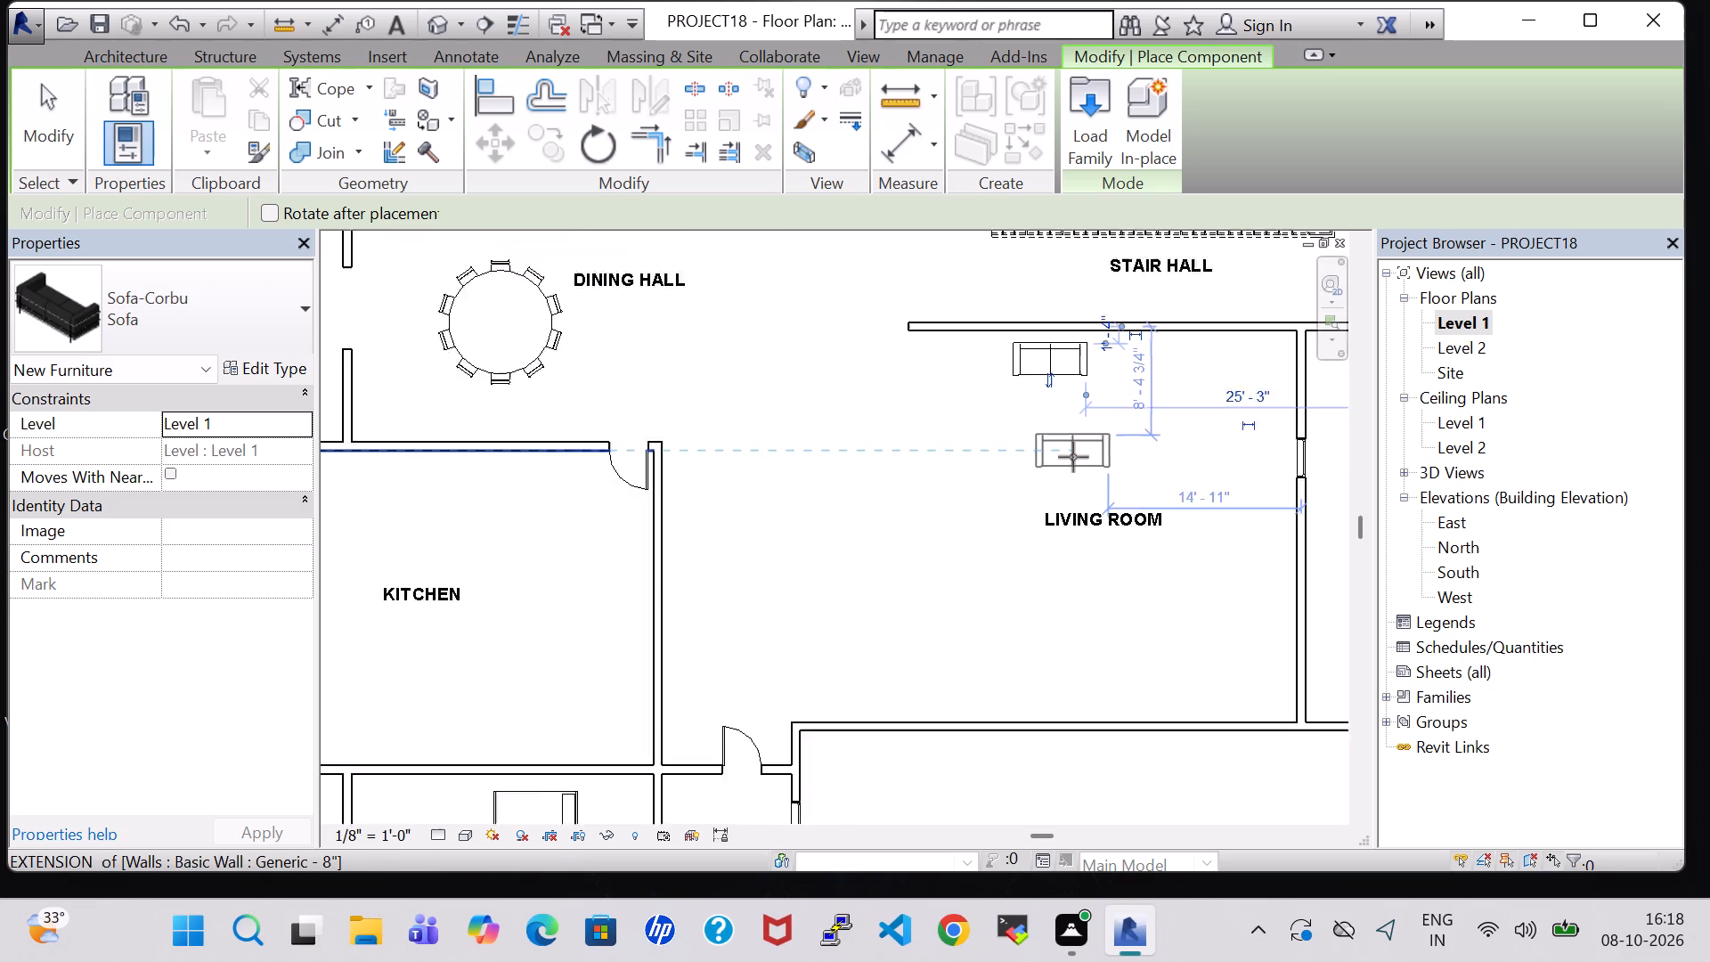
{"action": "scroll", "coordinate": [1073, 457], "scroll_direction": "down", "scroll_amount": 1}
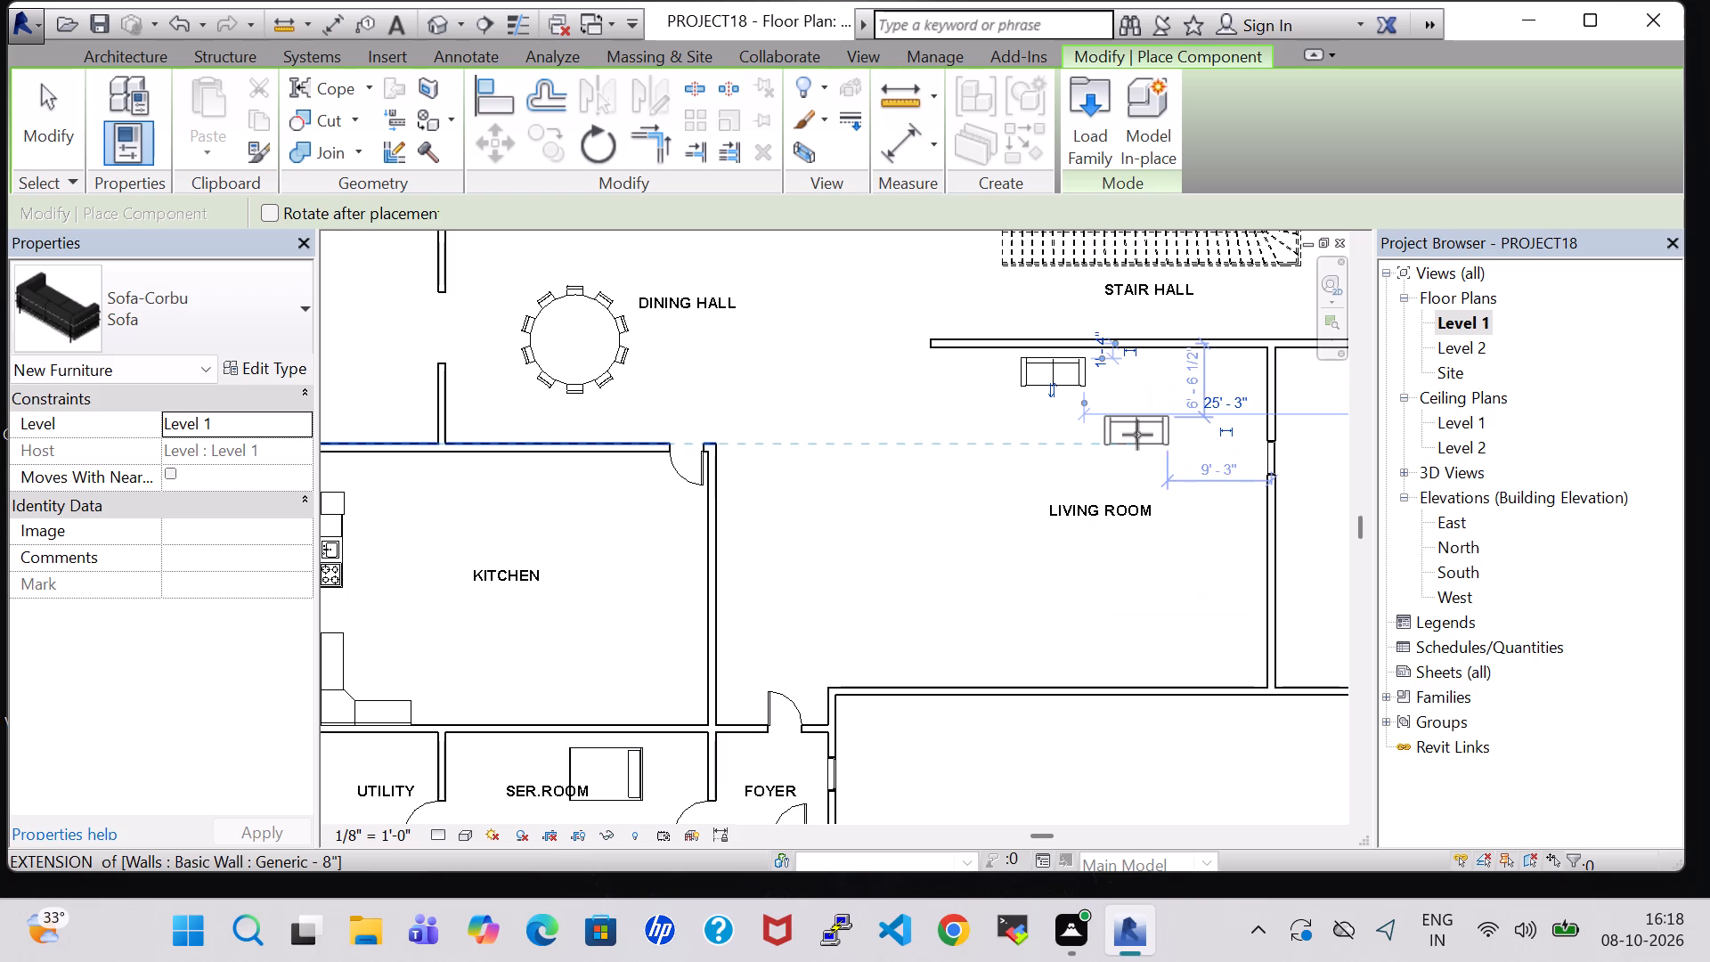
{"action": "key", "text": "space"}
{"action": "key", "text": "space"}
{"action": "key", "text": "space"}
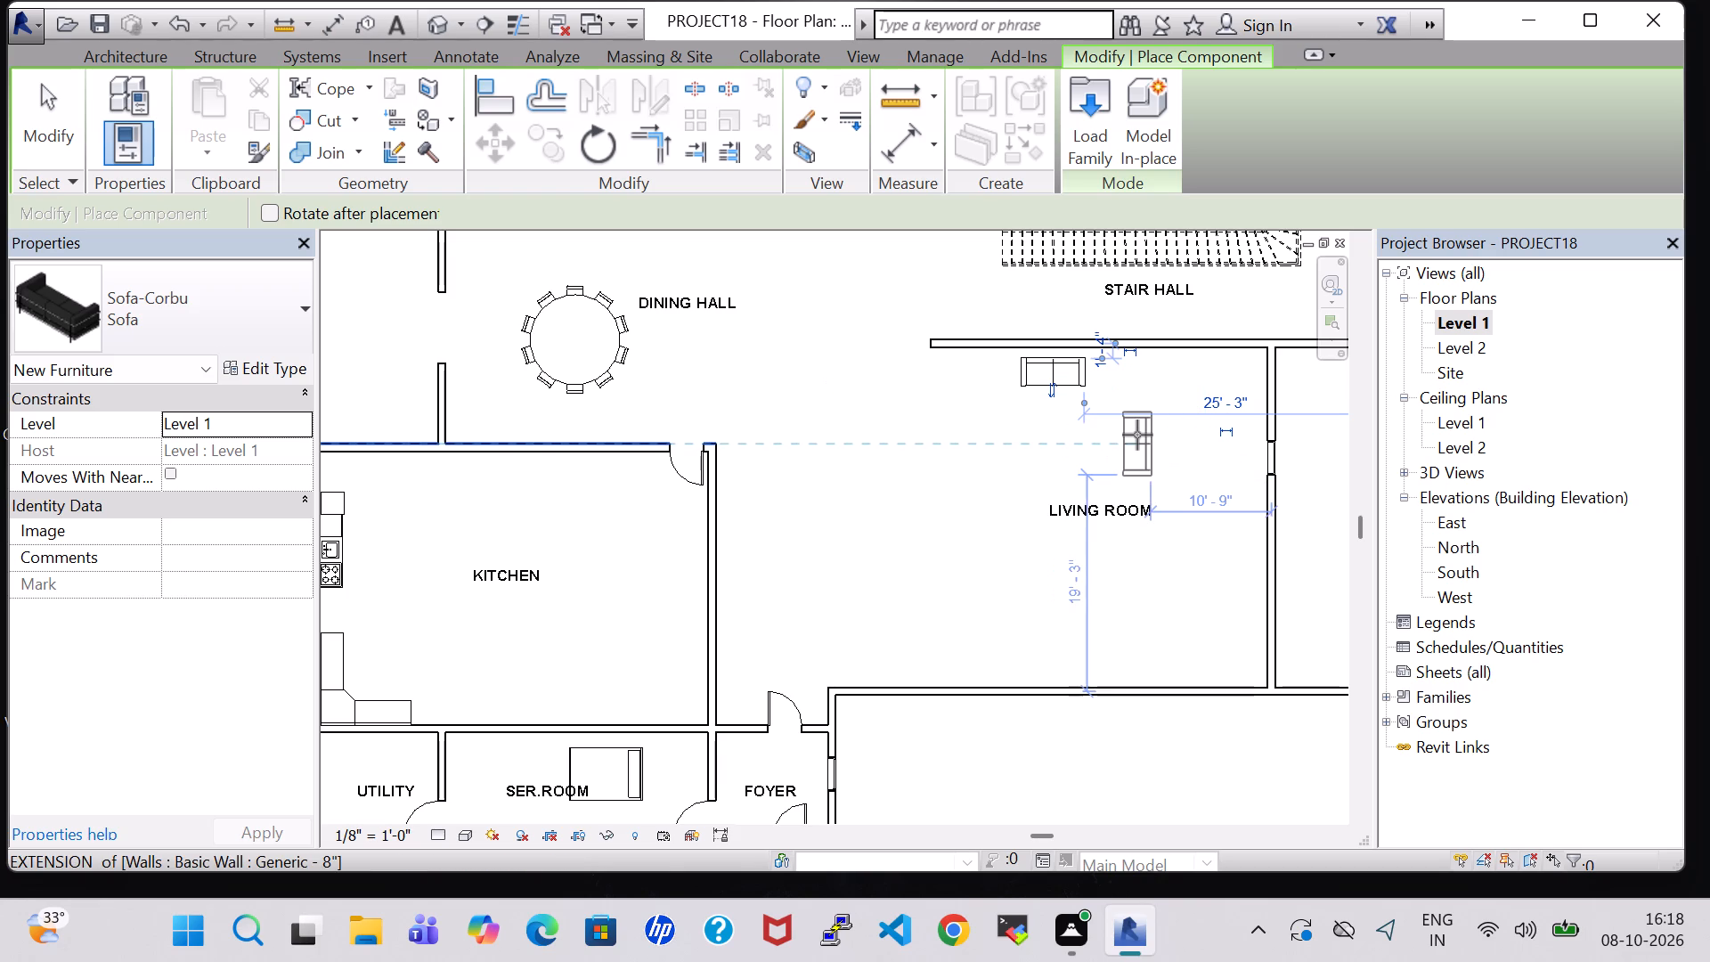
{"action": "left_click", "coordinate": [1137, 435]}
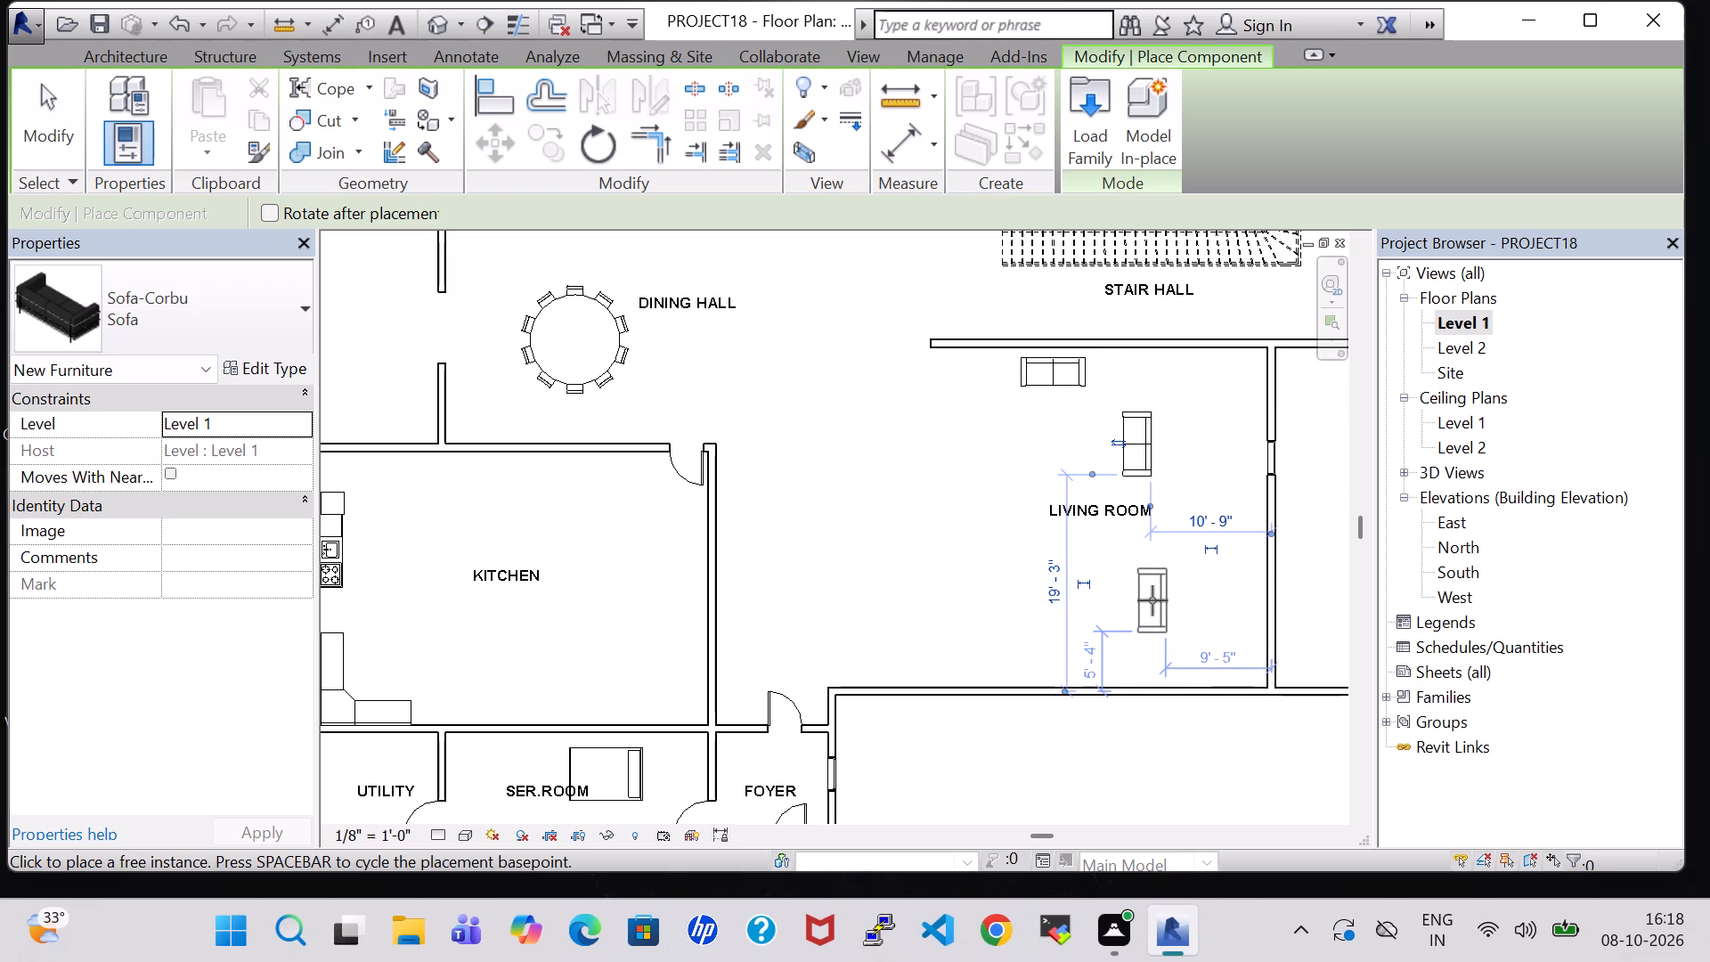
{"action": "left_click", "coordinate": [1142, 603]}
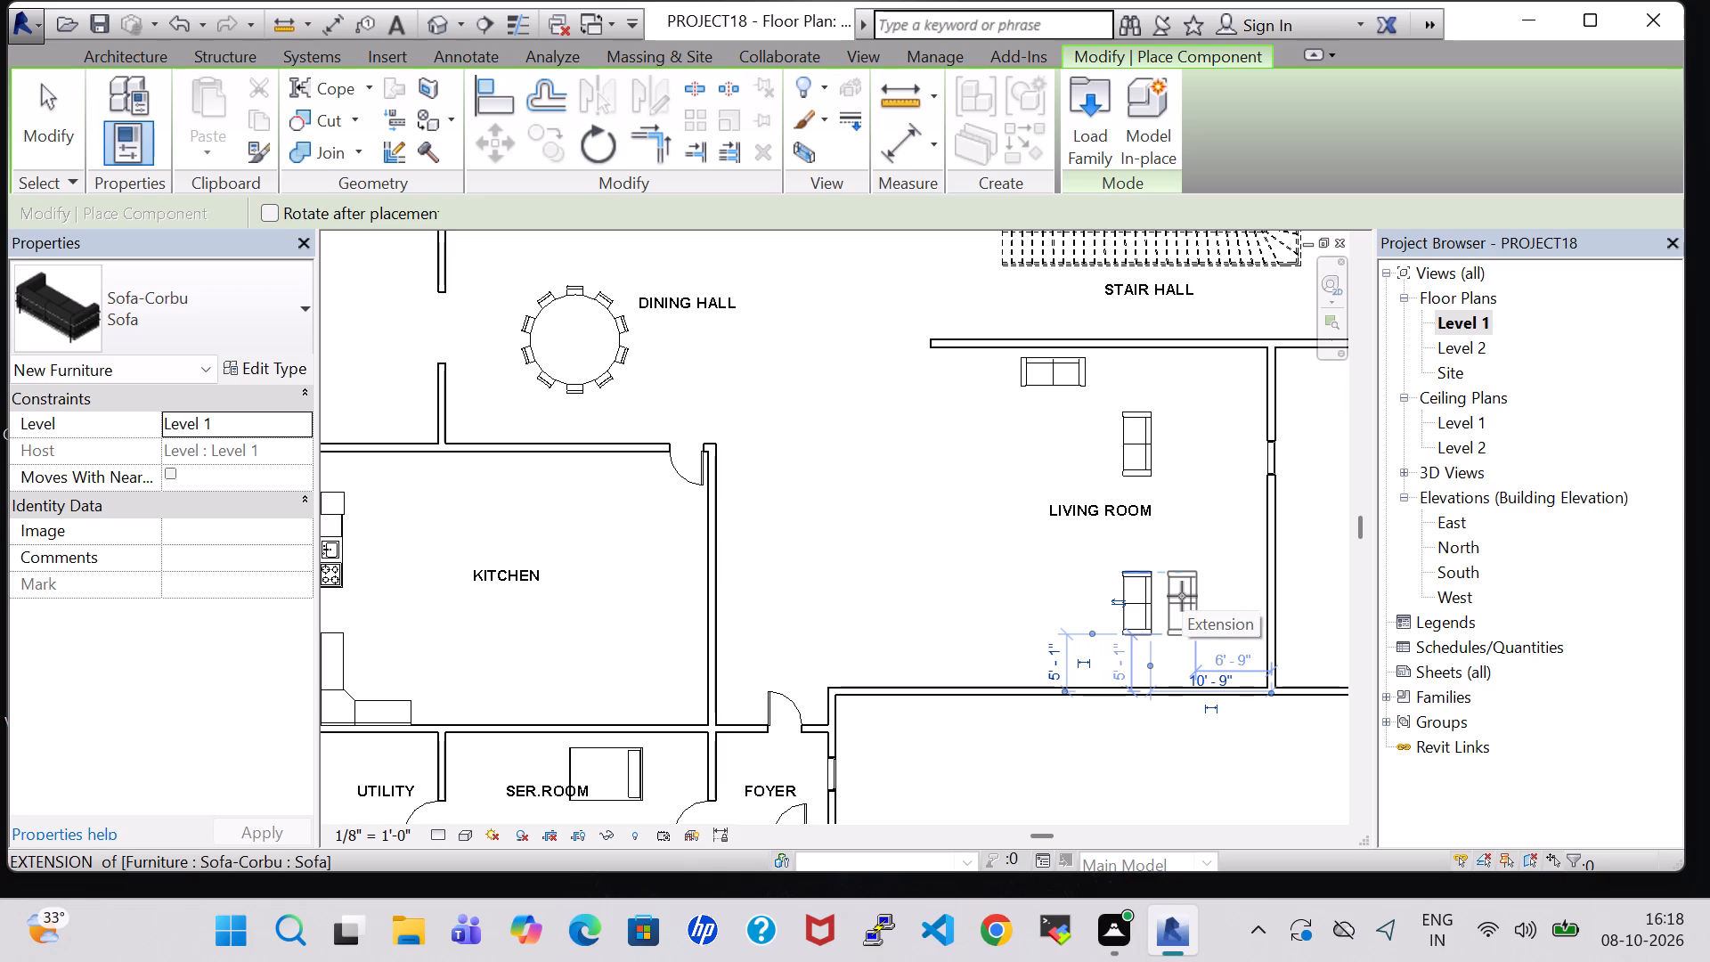
Load the Table-Ellipse component family from the Tables folder of the US Imperial Furniture library.
{"action": "key", "text": "Escape"}
{"action": "key", "text": "Escape"}
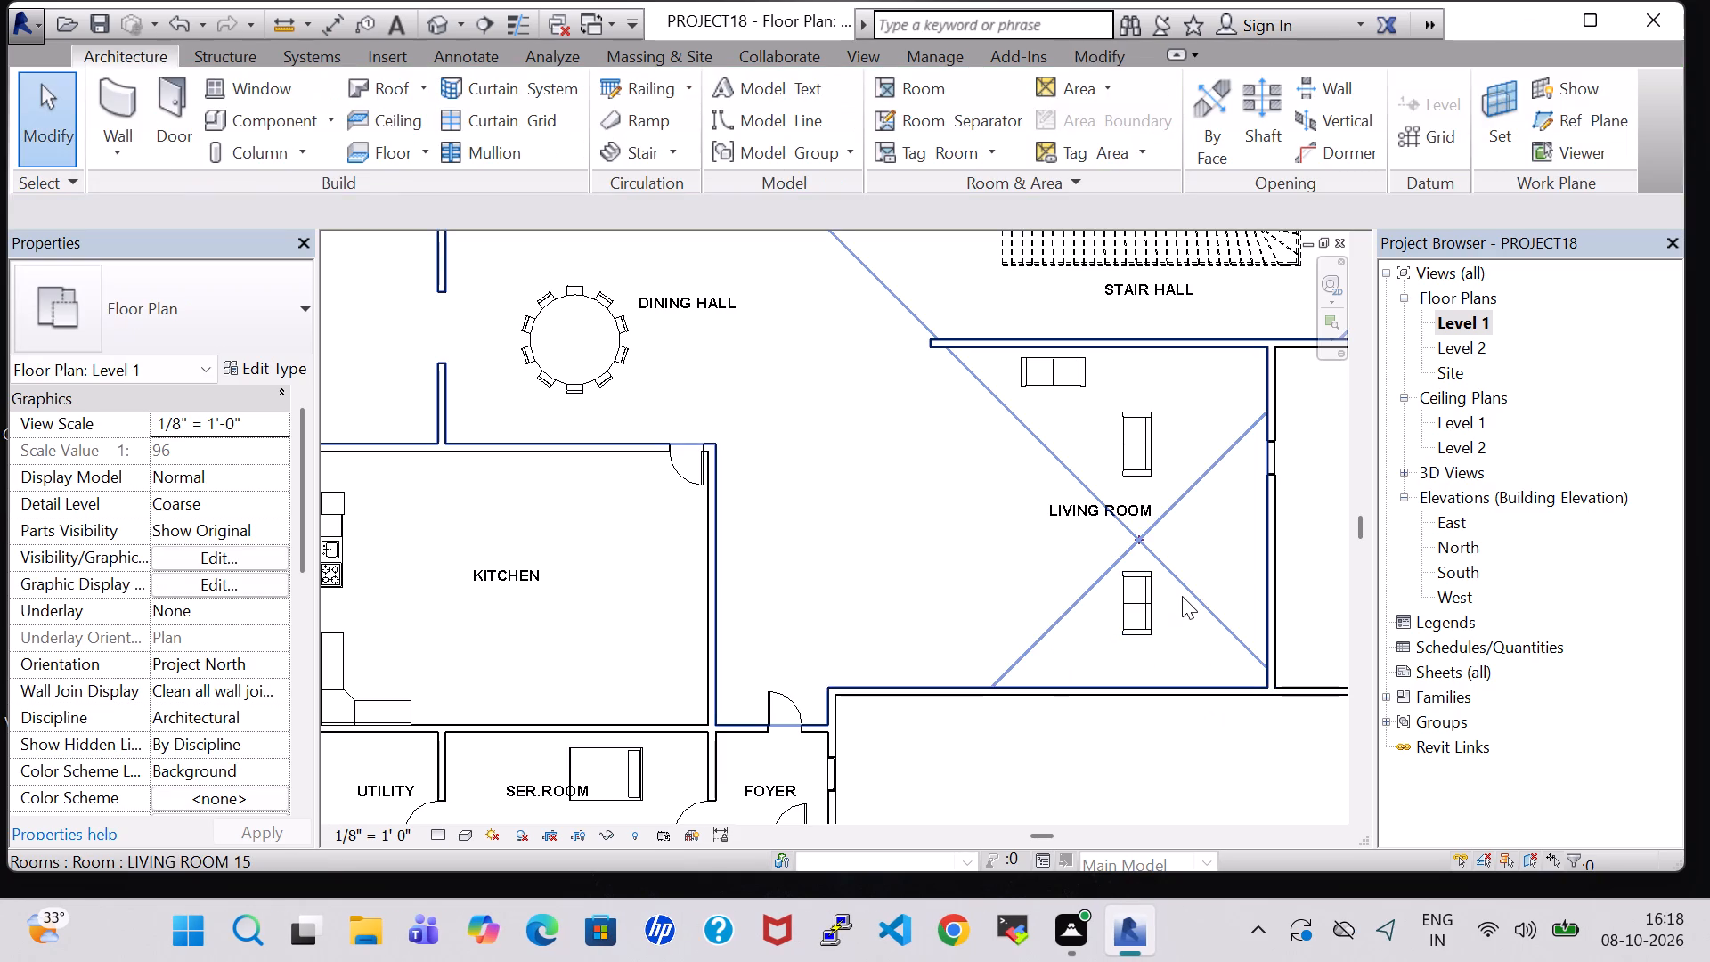
{"action": "left_click", "coordinate": [287, 105]}
{"action": "left_click", "coordinate": [1111, 134]}
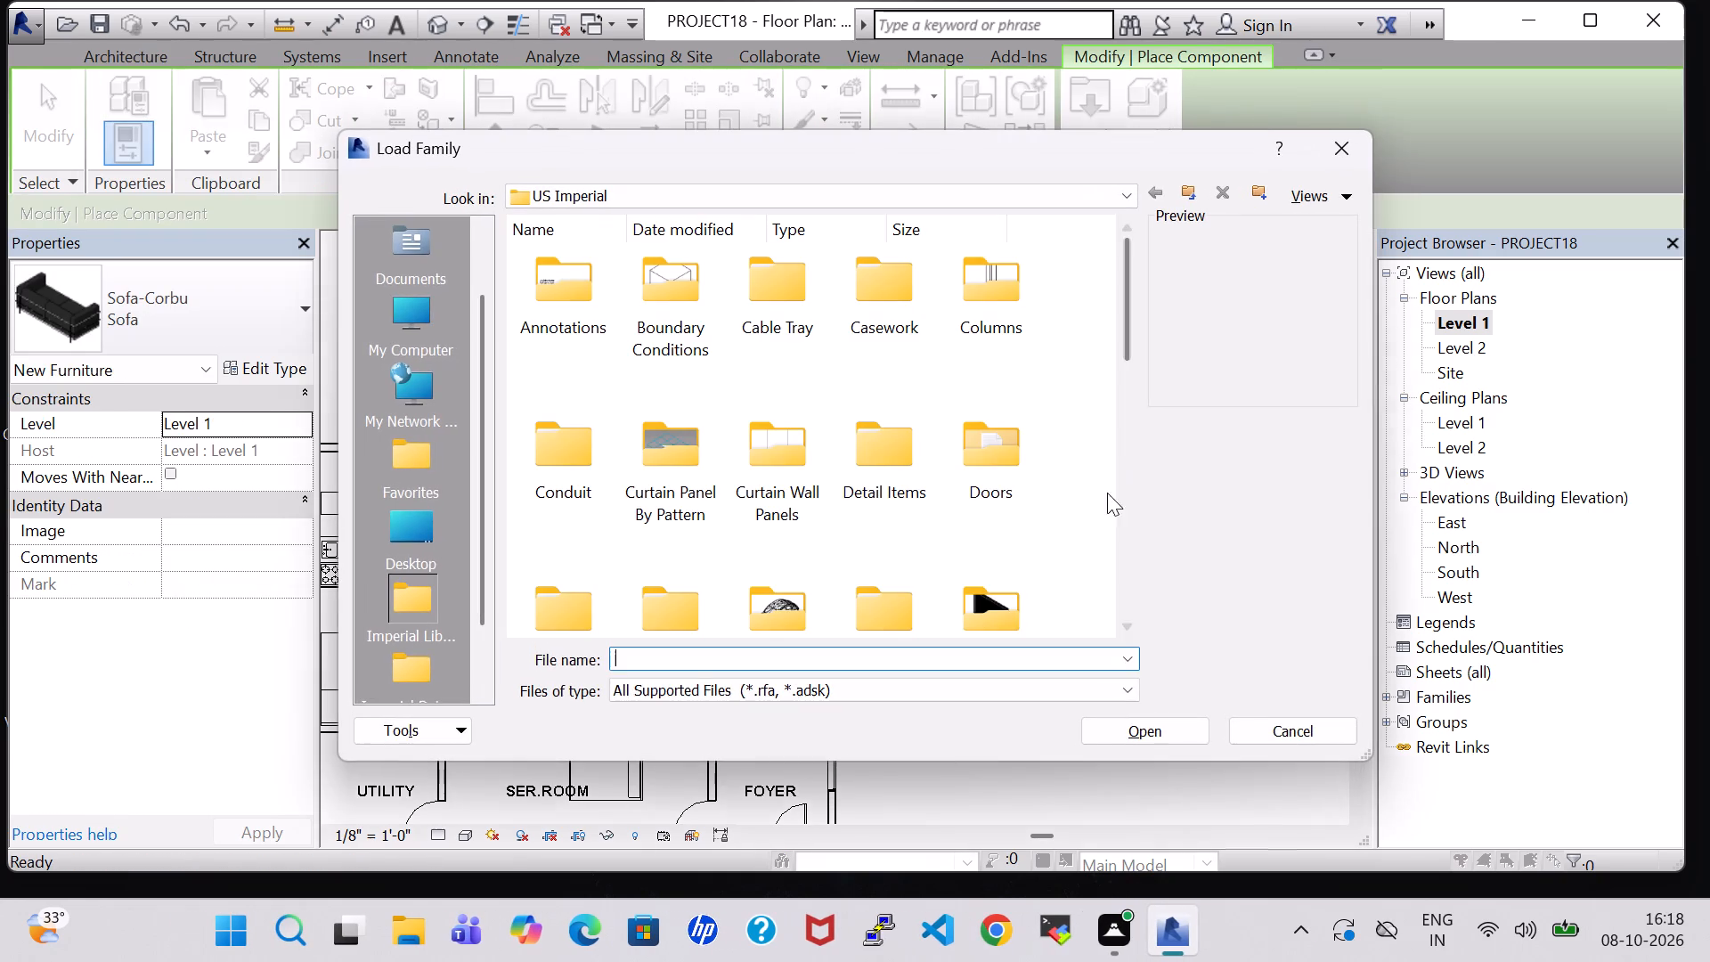
{"action": "double_click", "coordinate": [1014, 612]}
{"action": "double_click", "coordinate": [874, 322]}
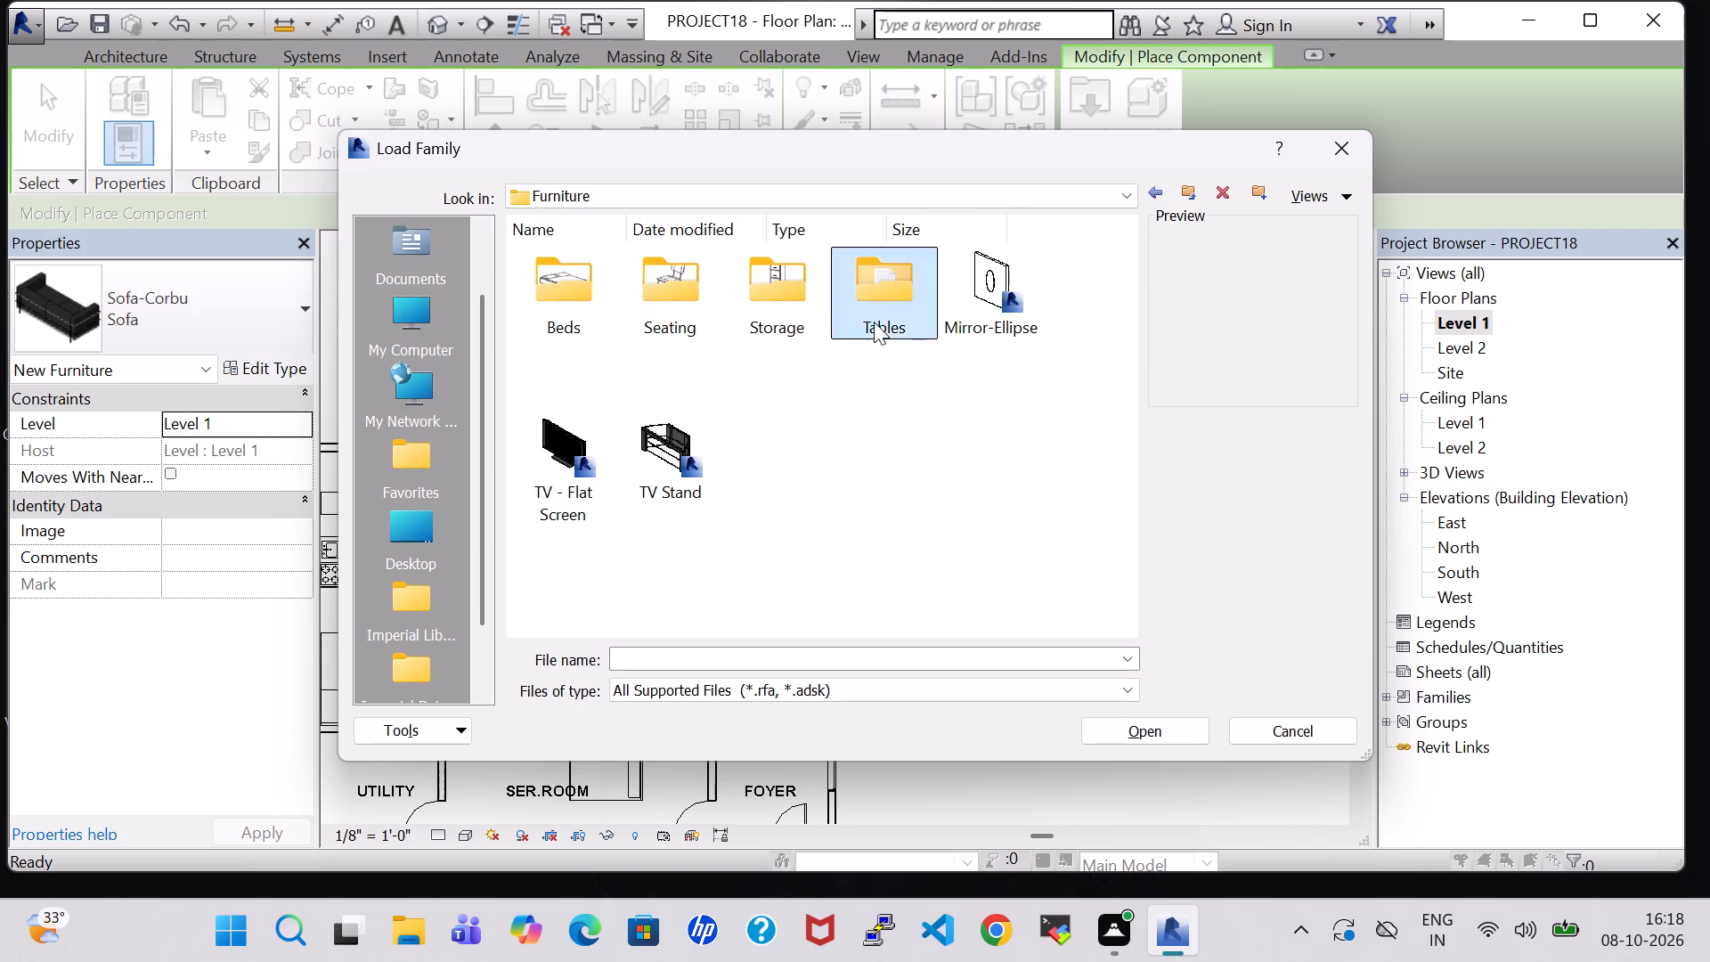
{"action": "left_click", "coordinate": [675, 444]}
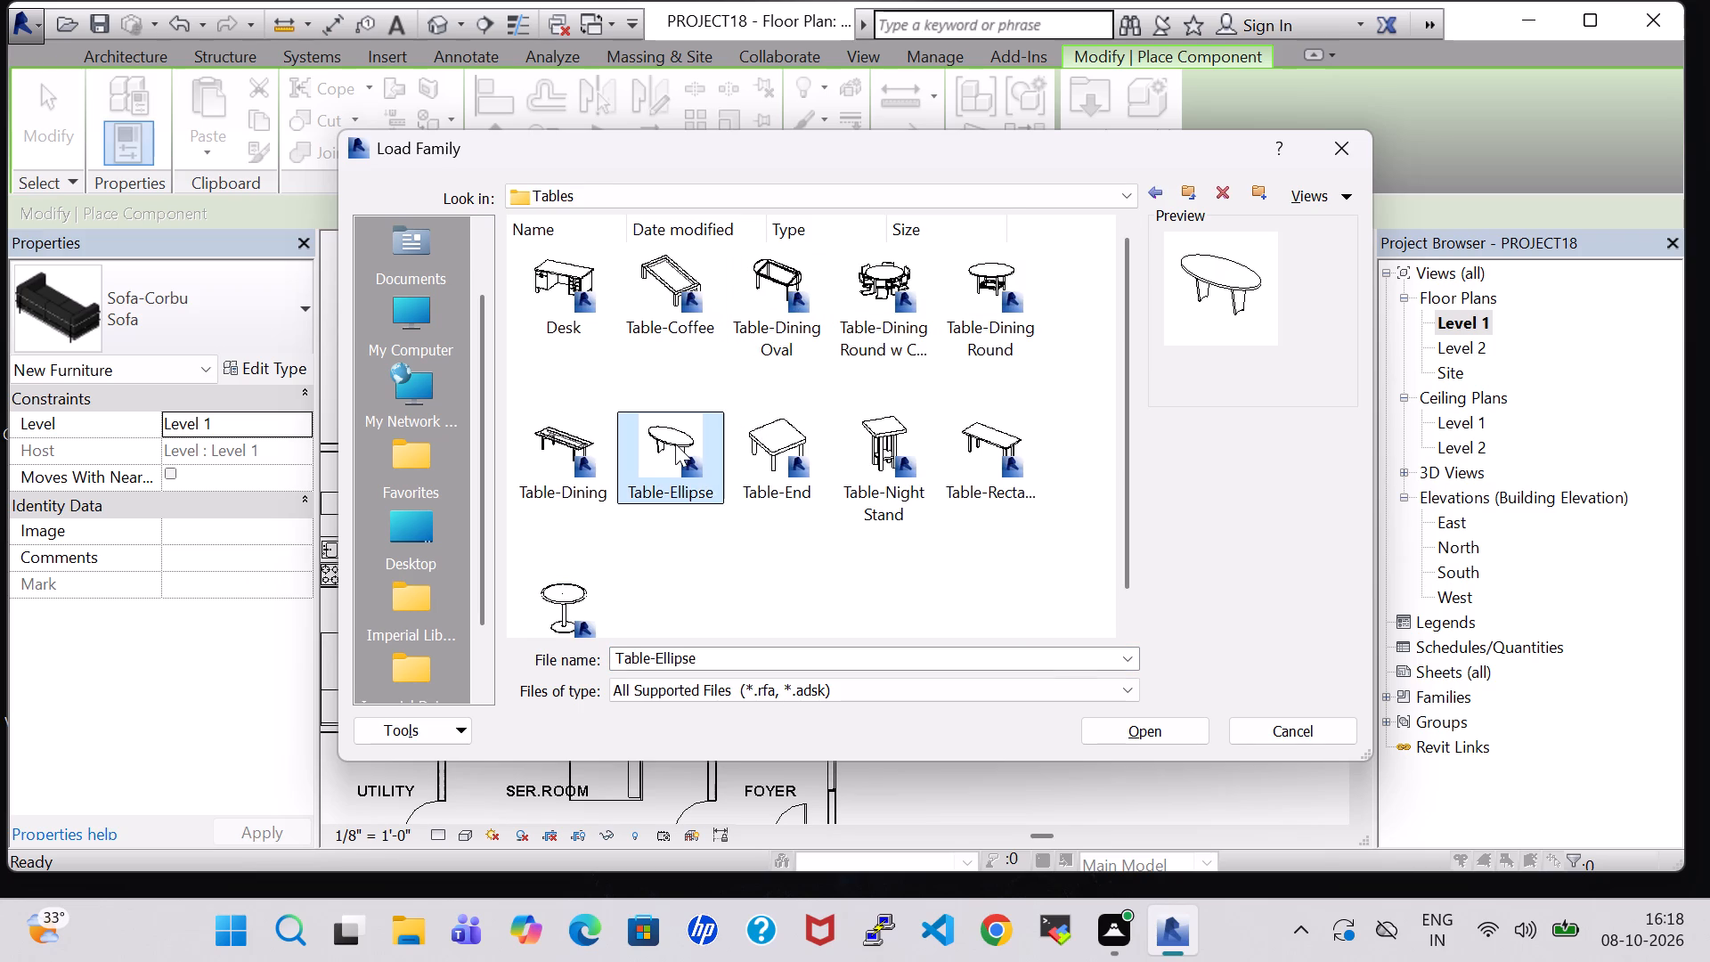
{"action": "left_click", "coordinate": [1168, 730]}
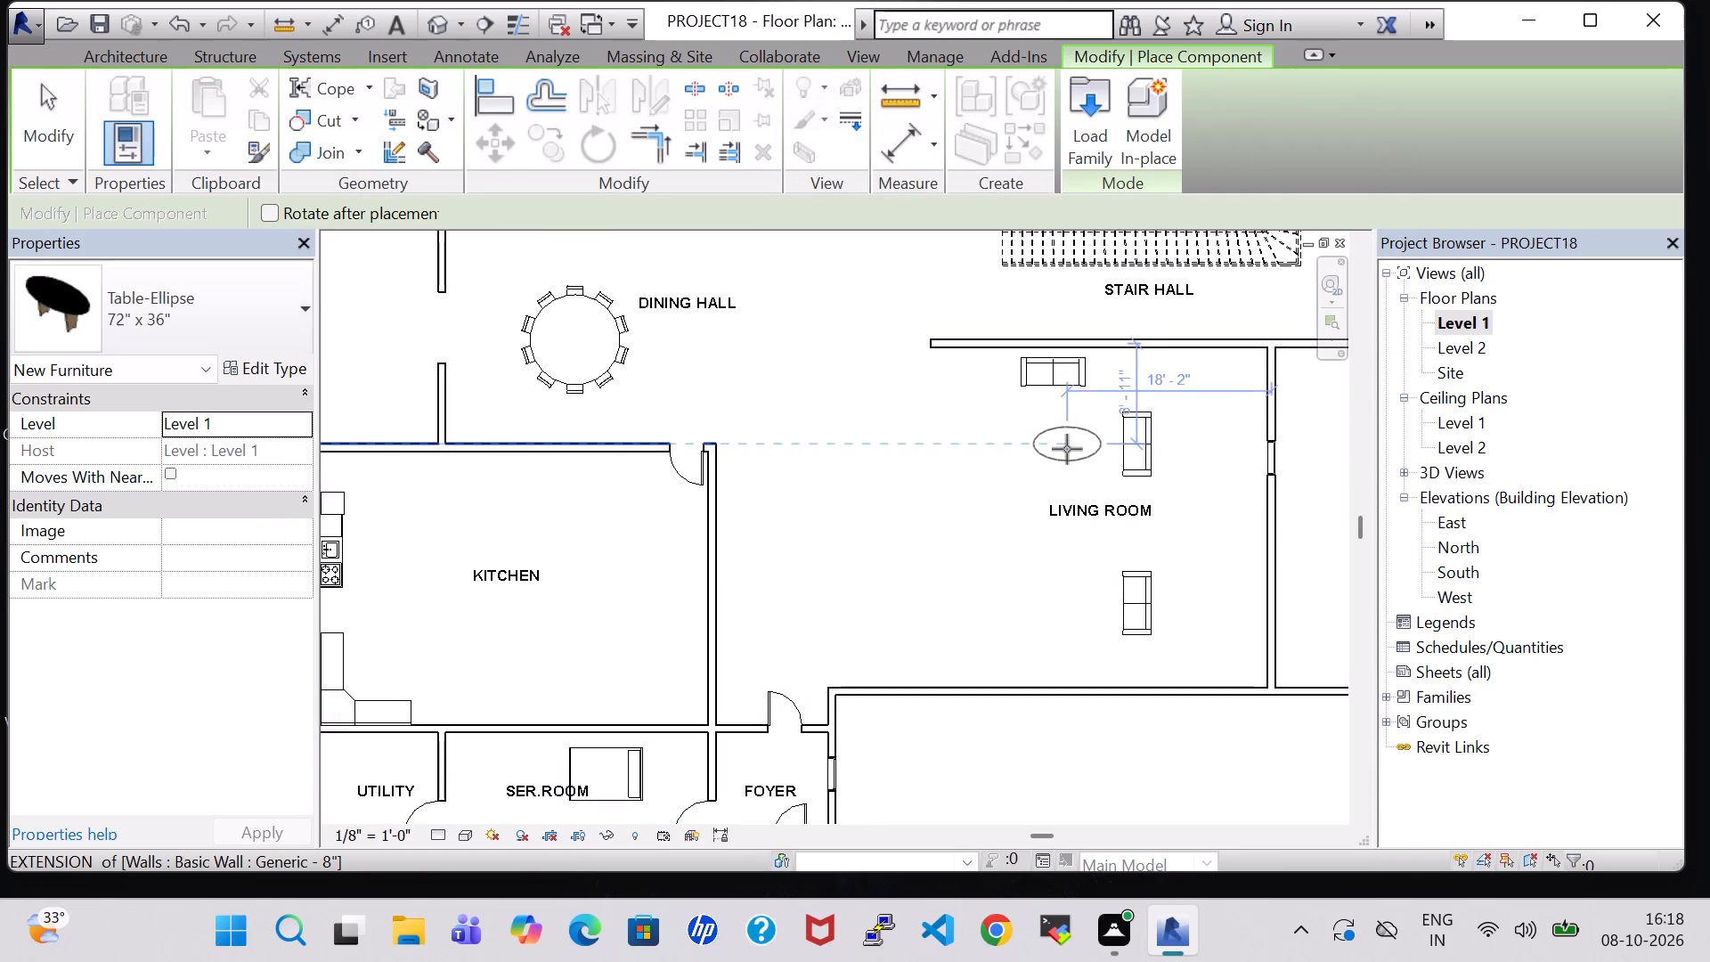
Place two 72" x 36" Table-Ellipse tables just west of the vertical living room sofas, each about 18'-2" from the east wall.
{"action": "left_click", "coordinate": [1067, 449]}
{"action": "left_click", "coordinate": [1070, 602]}
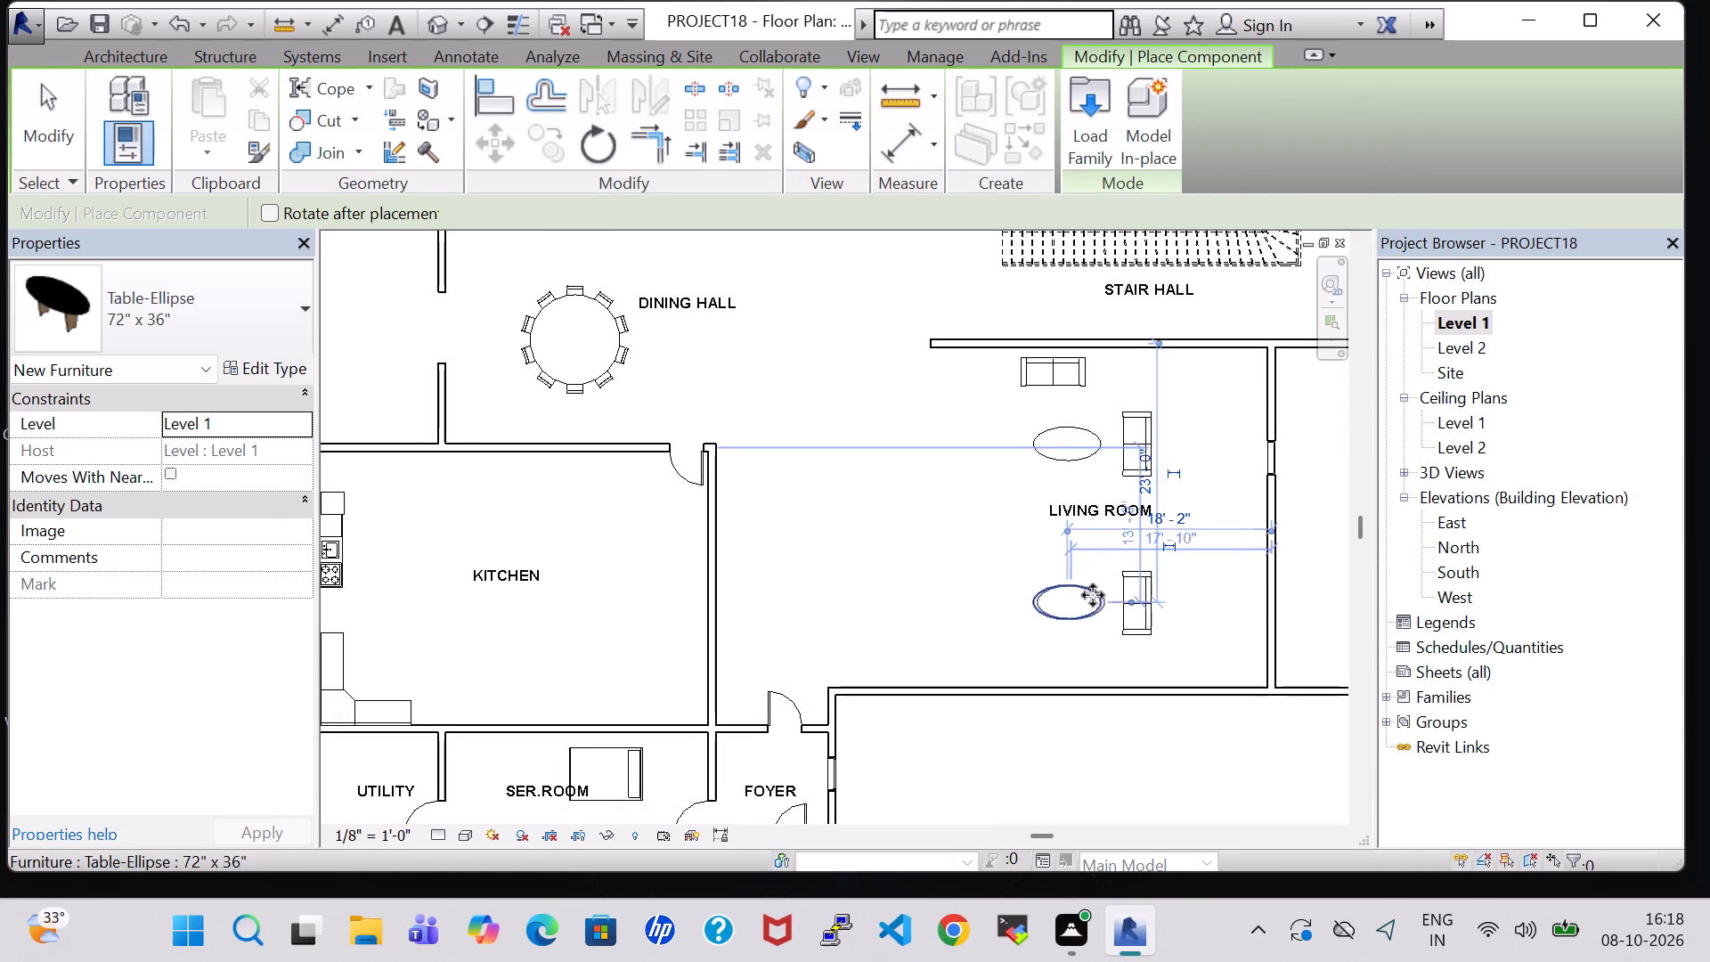
{"action": "key", "text": "Escape"}
{"action": "key", "text": "Escape"}
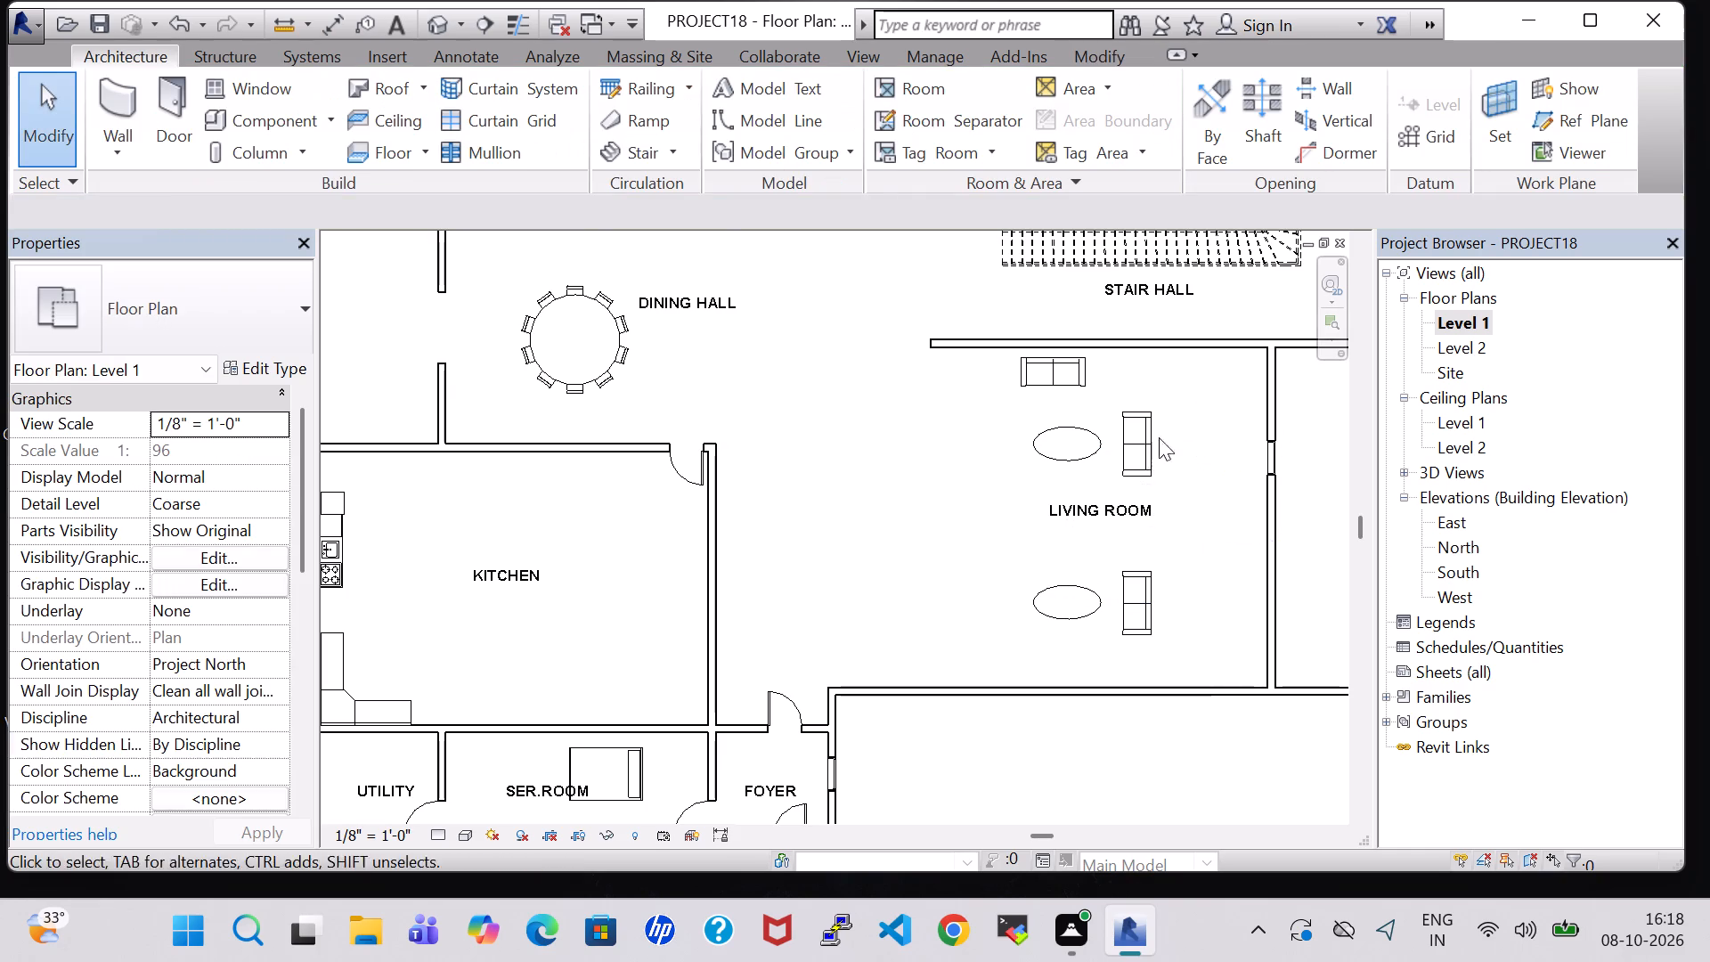
Load the Chair-Corbu component family from the Seating folder of the Furniture library.
{"action": "left_click", "coordinate": [241, 118]}
{"action": "left_click", "coordinate": [1109, 137]}
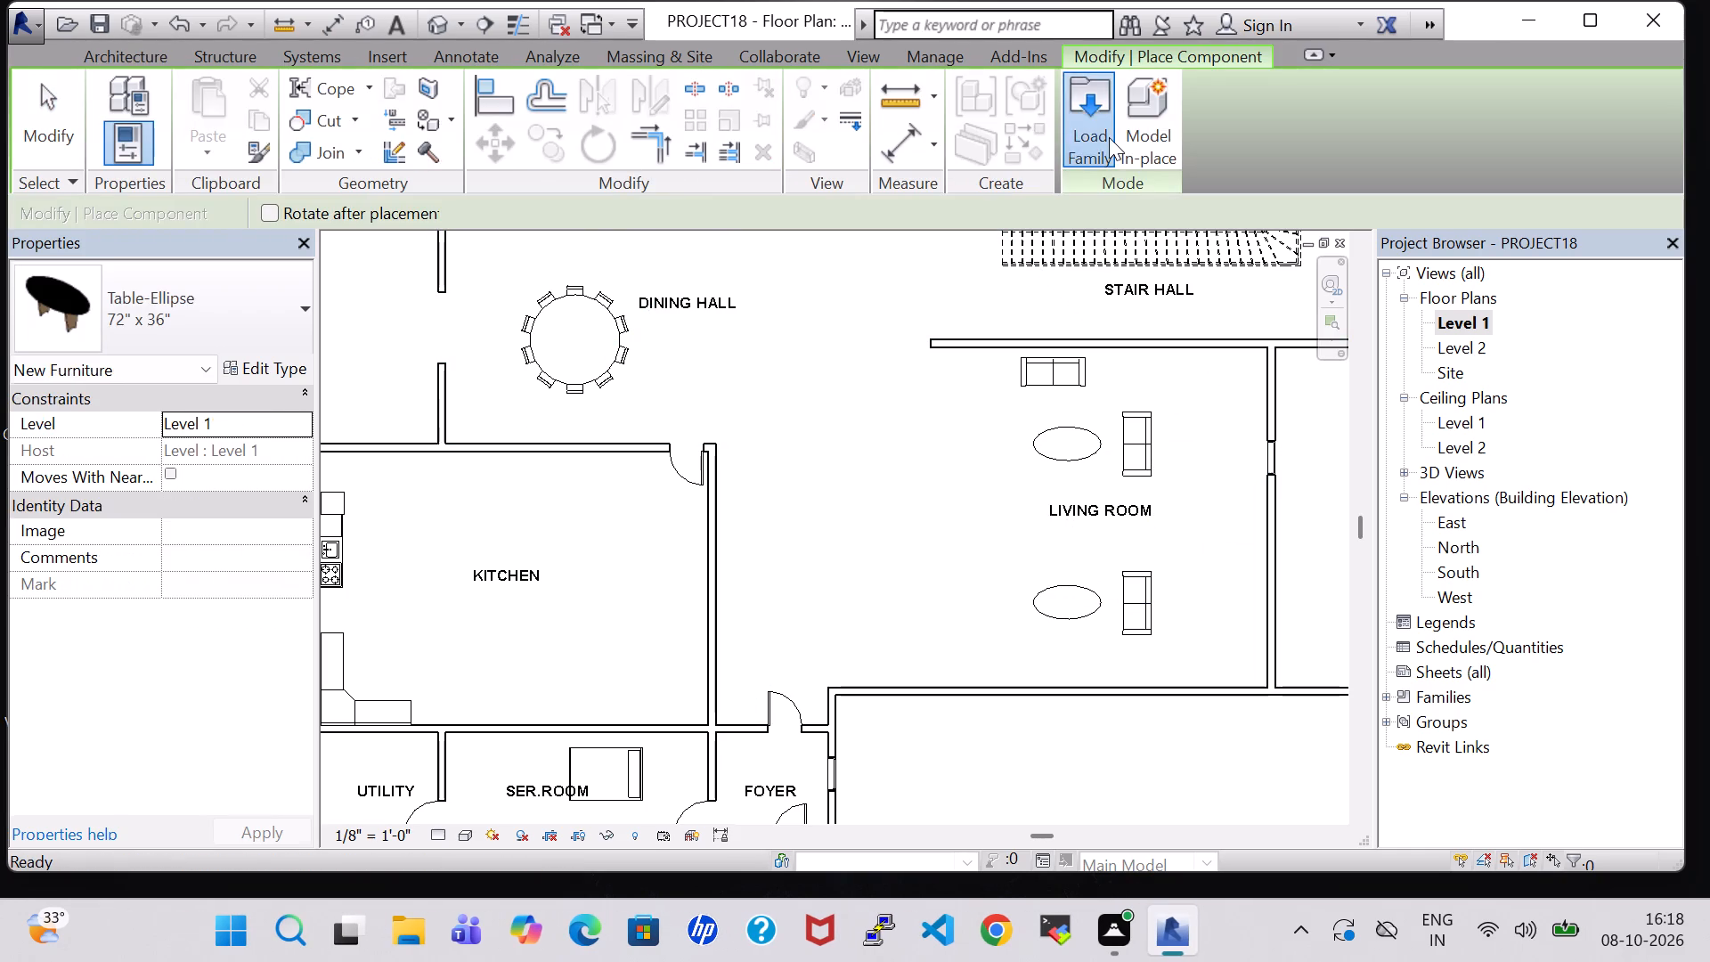
{"action": "double_click", "coordinate": [1022, 608]}
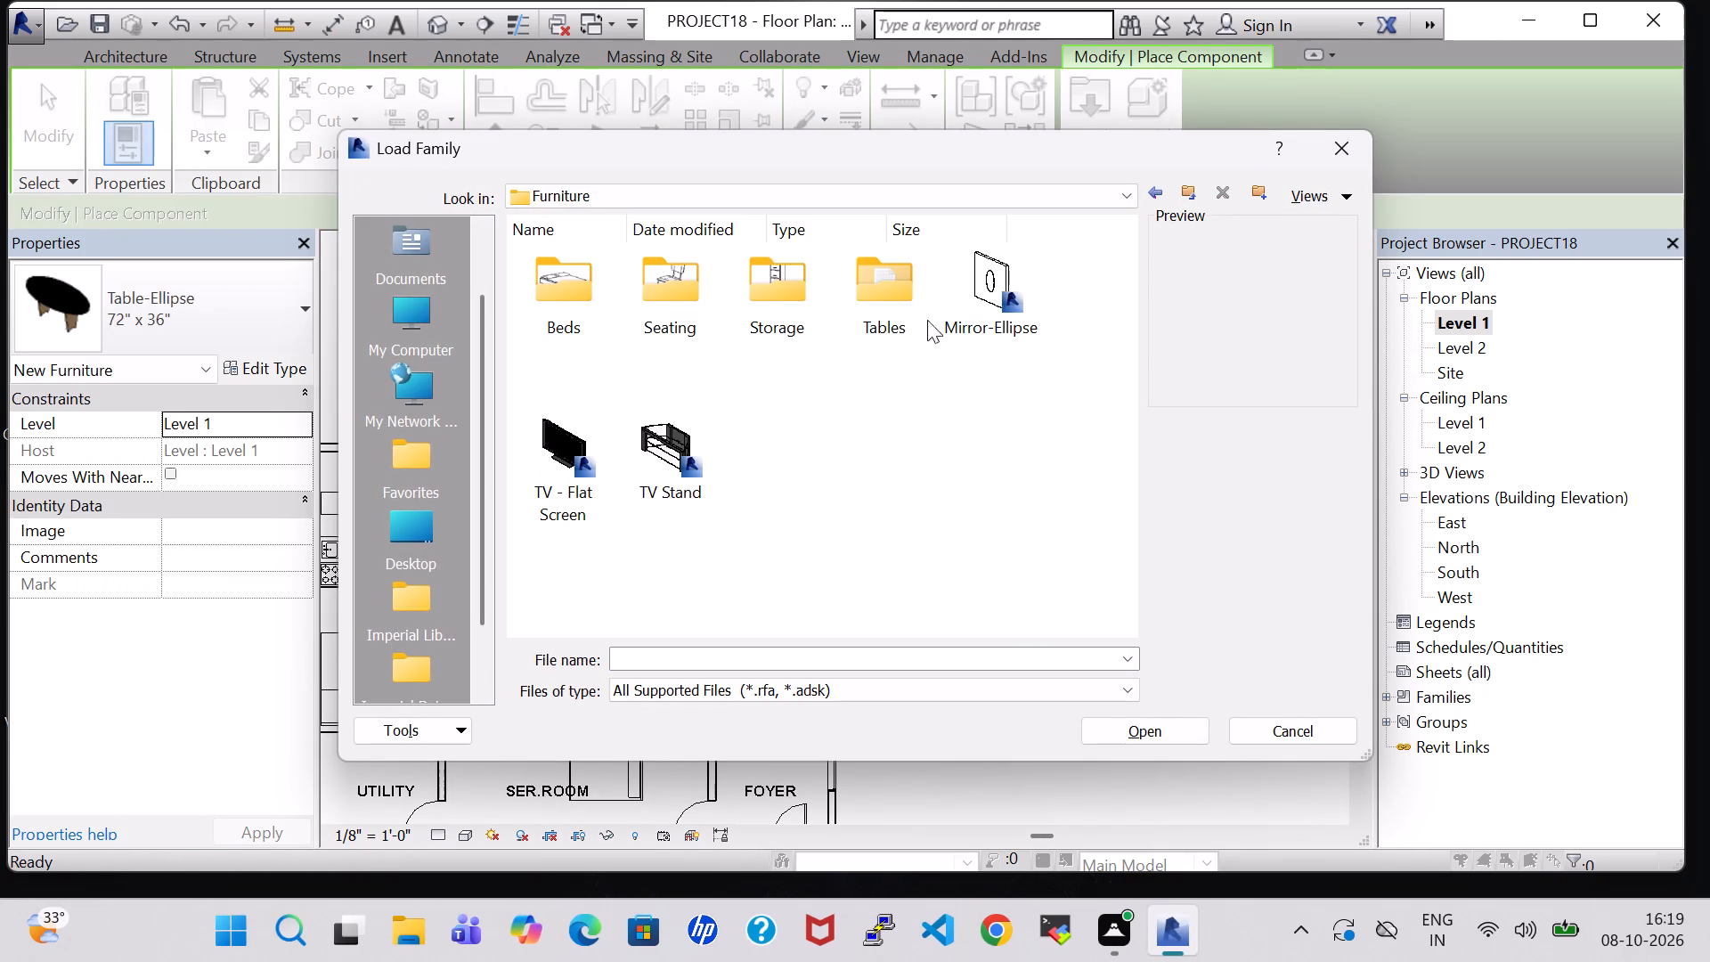
{"action": "double_click", "coordinate": [689, 276]}
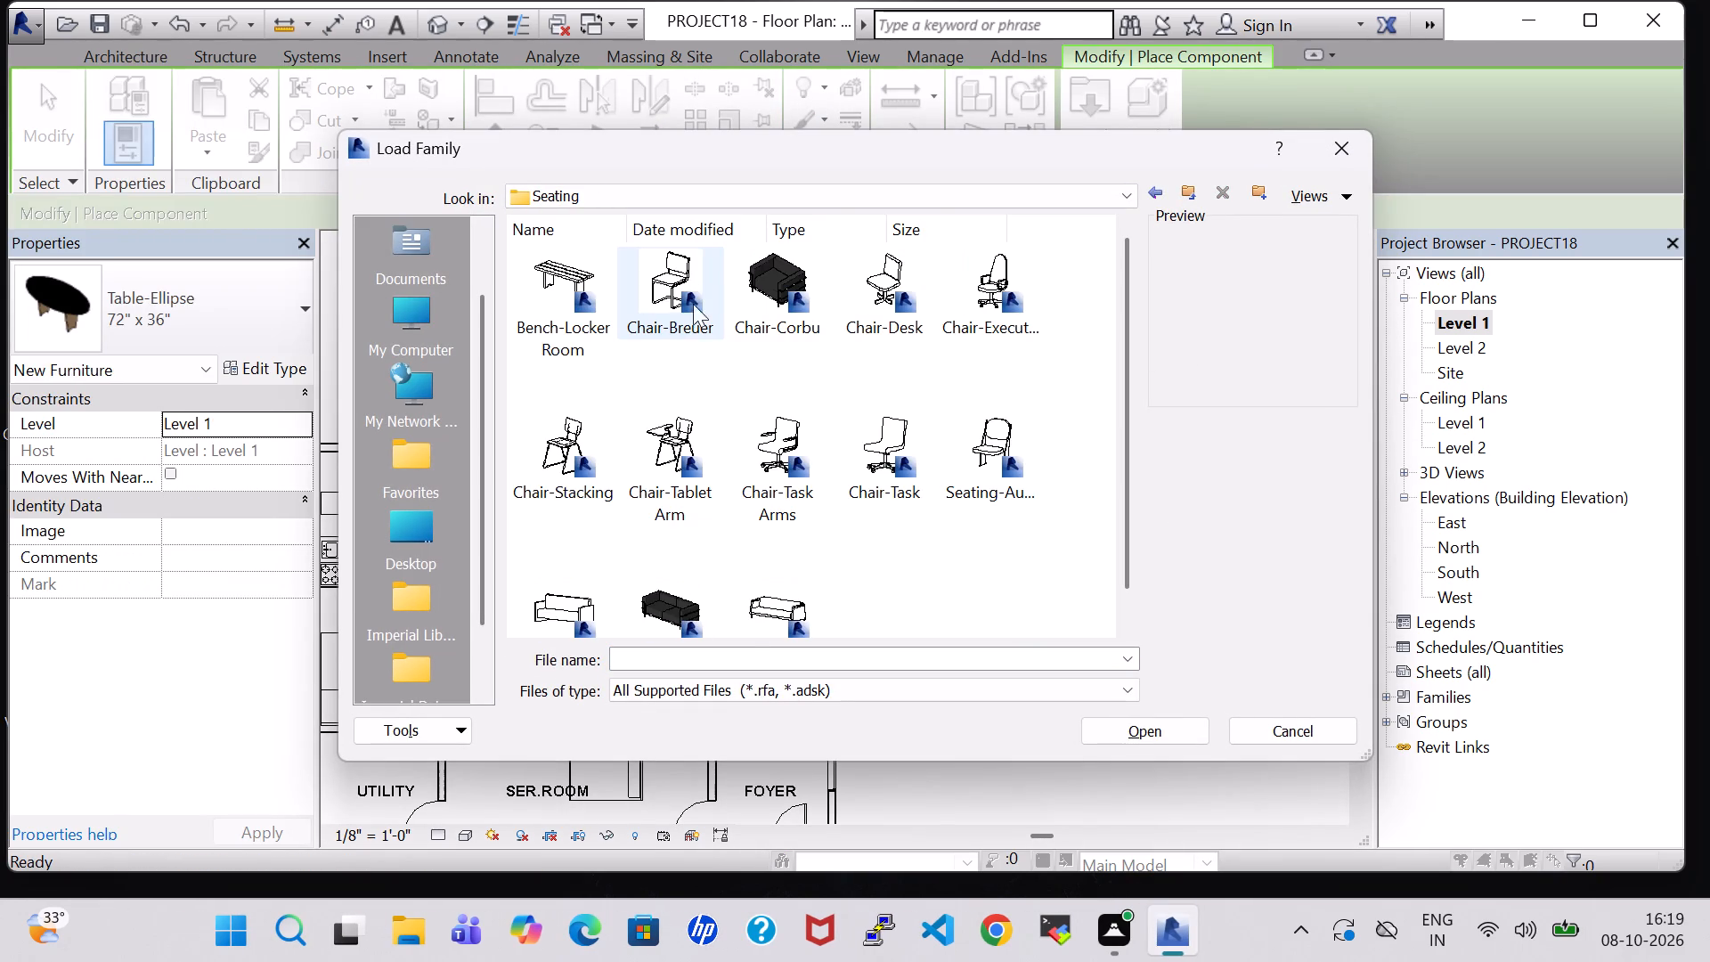
{"action": "left_click", "coordinate": [774, 289]}
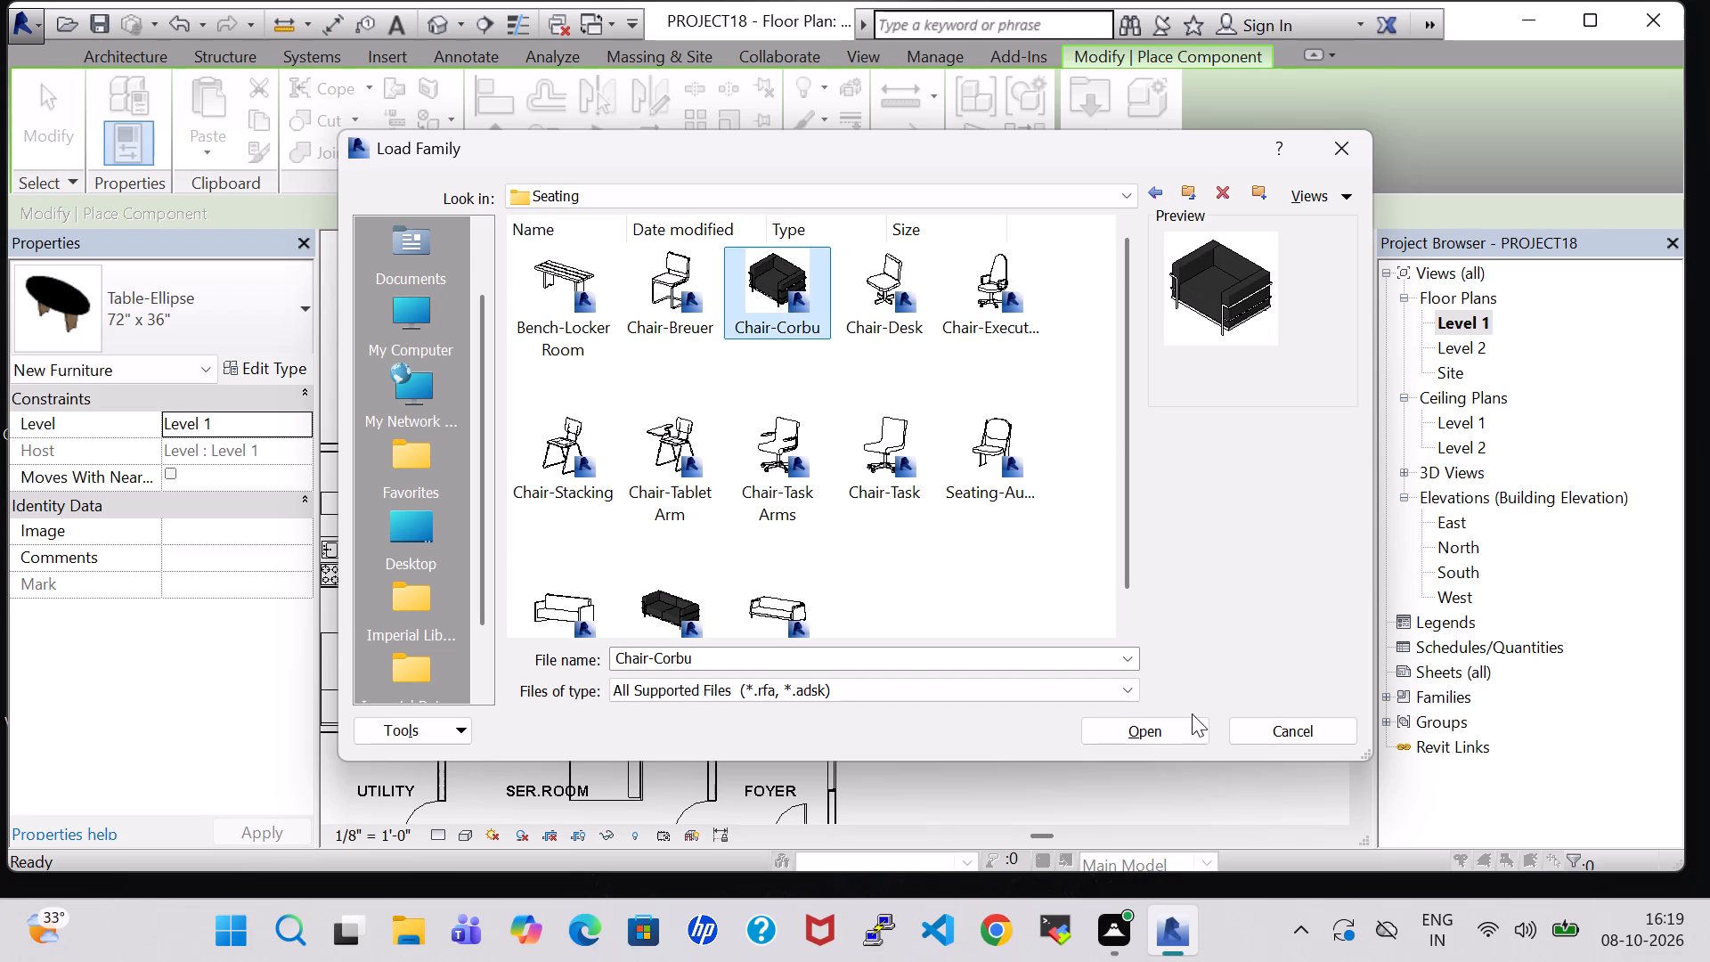
{"action": "left_click", "coordinate": [1192, 719]}
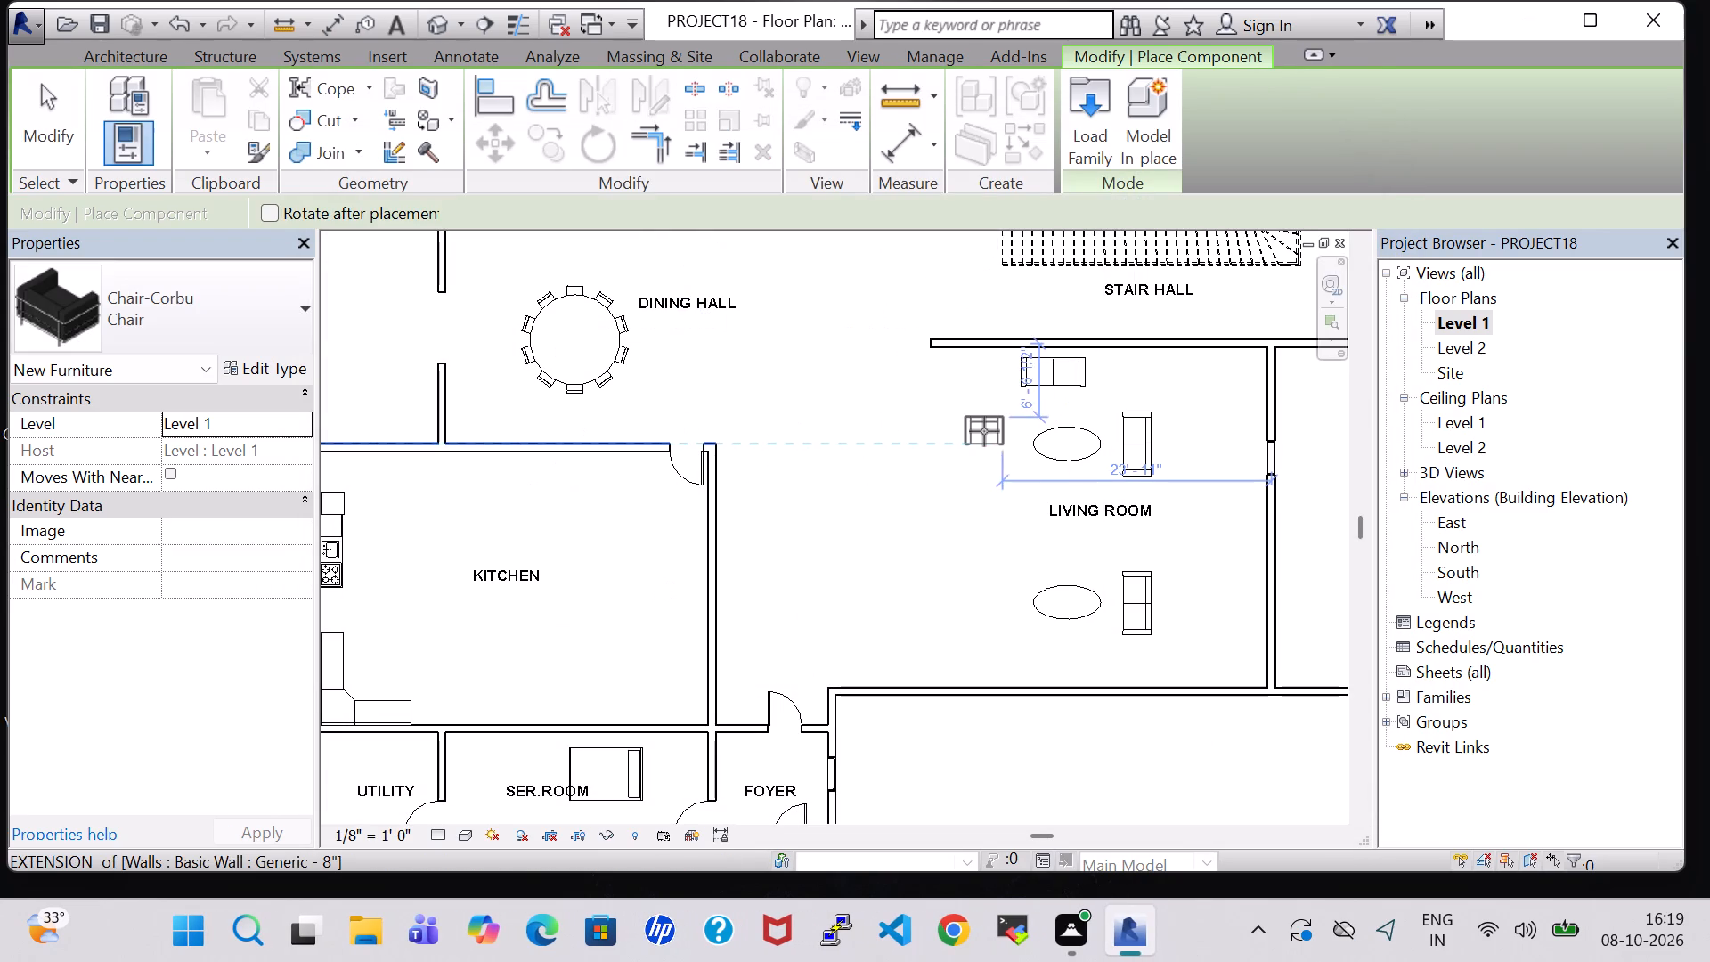
Place two rotated Chair-Corbu chairs west of the elliptical tables, one facing each vertical sofa across its table.
{"action": "key", "text": "space"}
{"action": "left_click", "coordinate": [988, 445]}
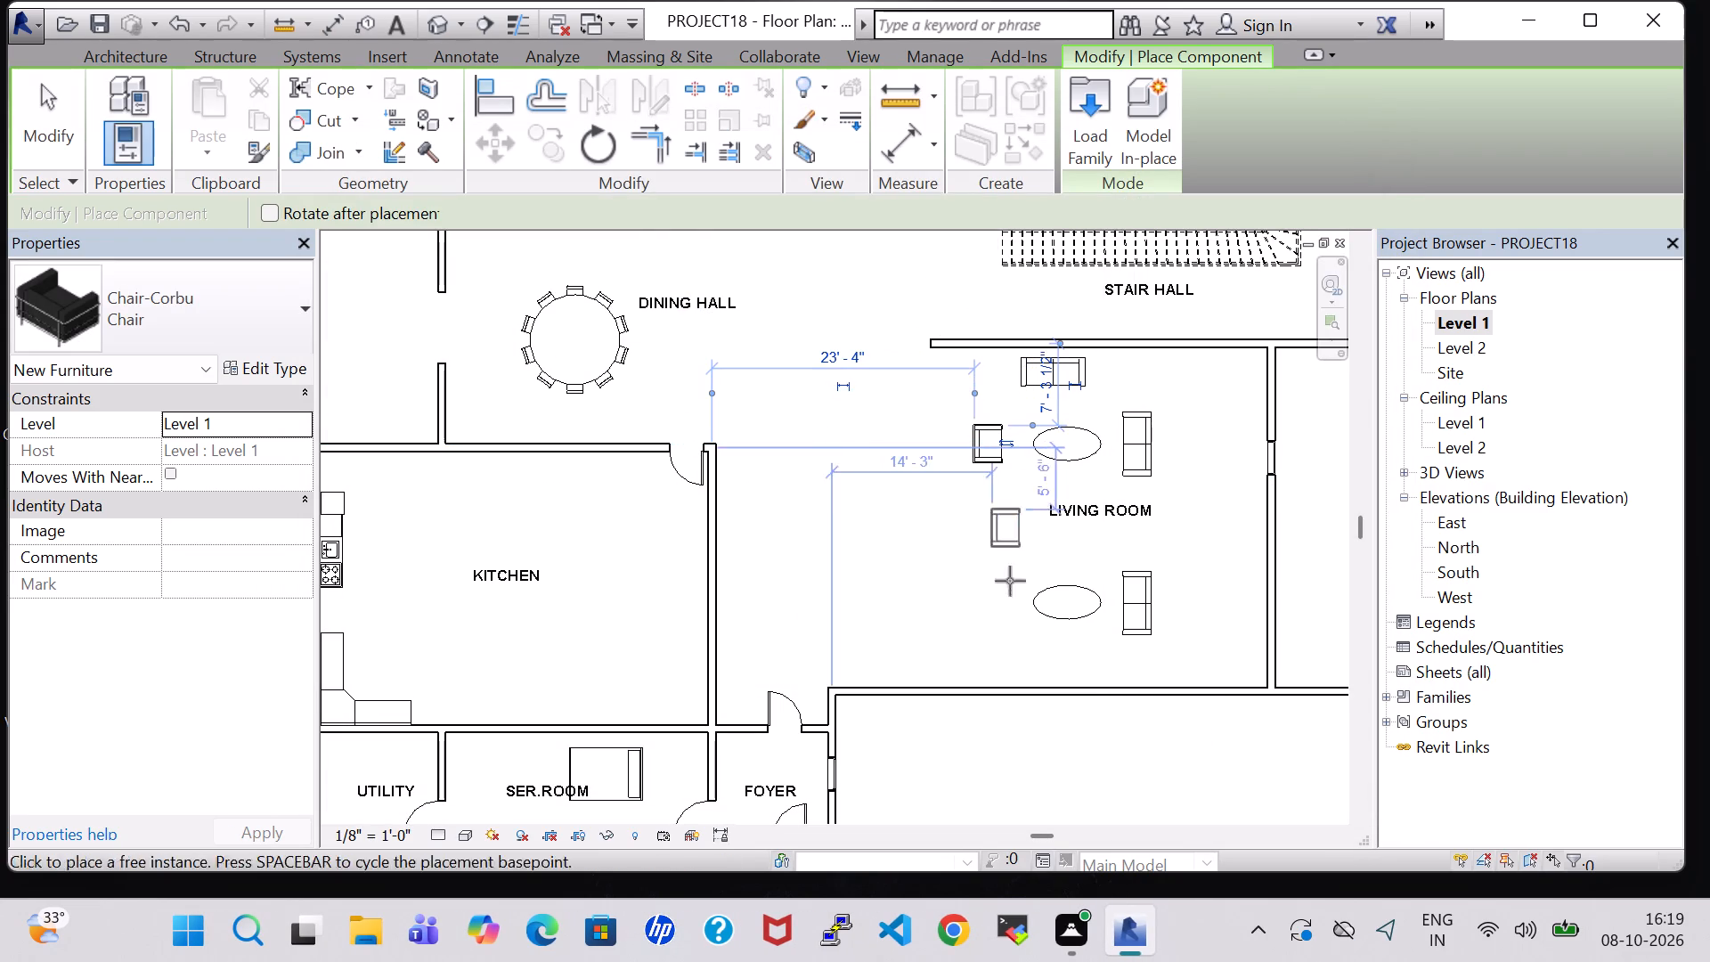
{"action": "left_click", "coordinate": [989, 605]}
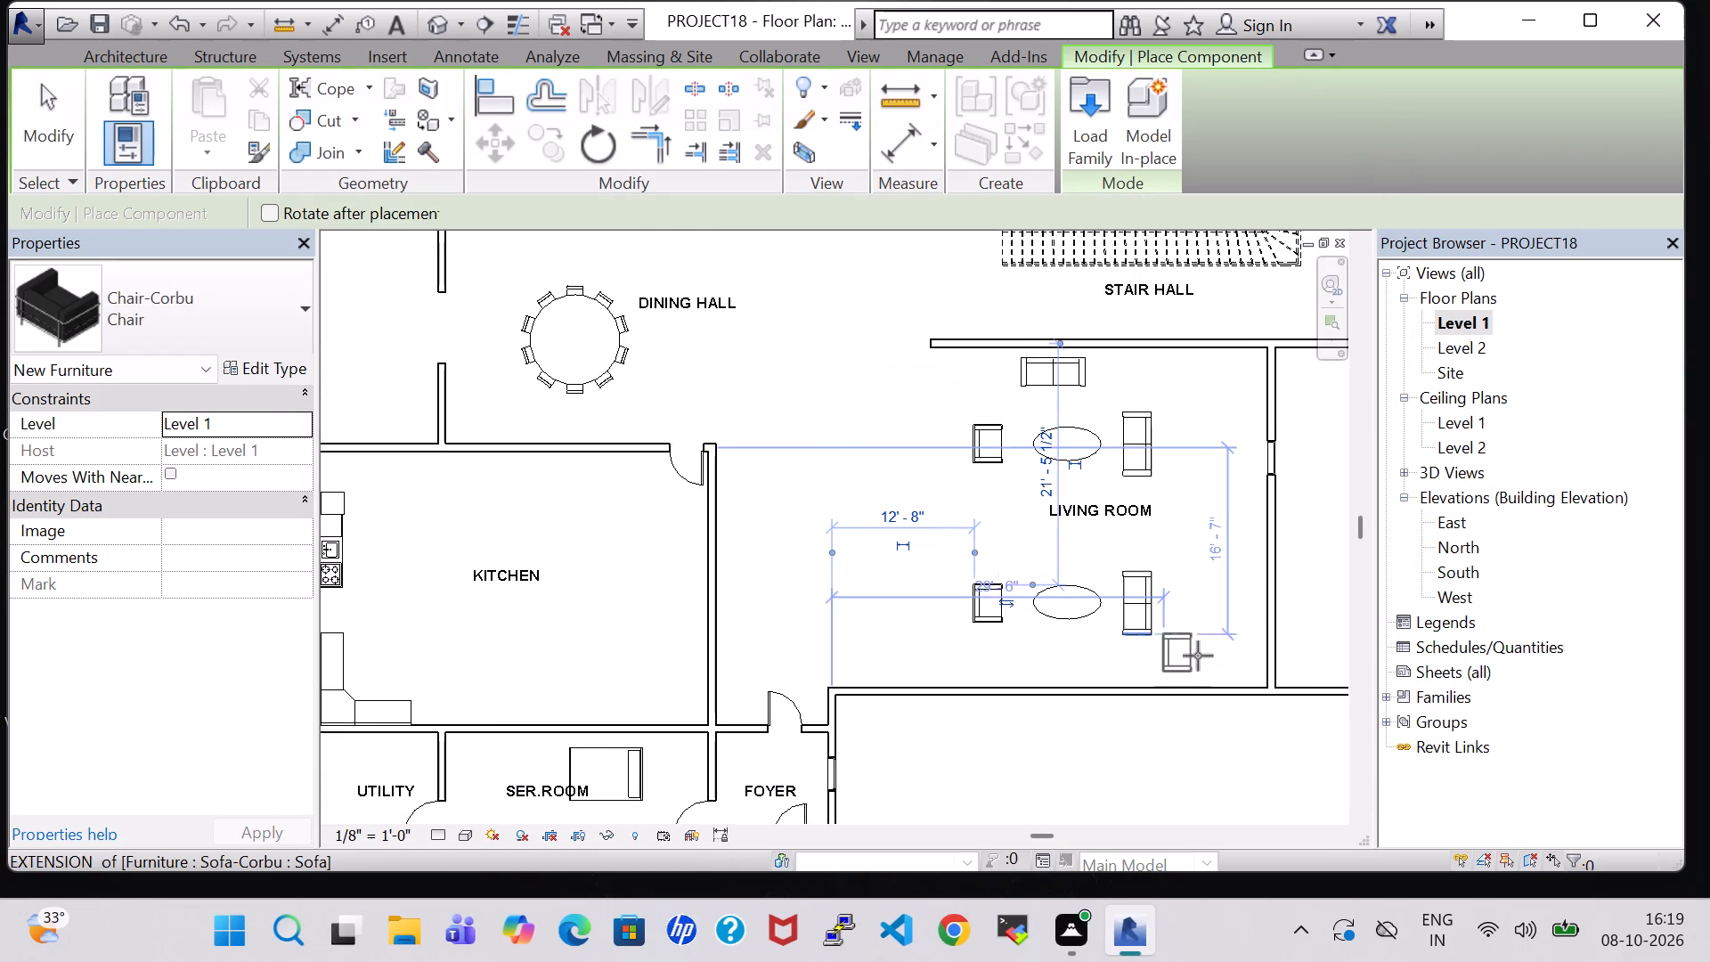
{"action": "key", "text": "Escape"}
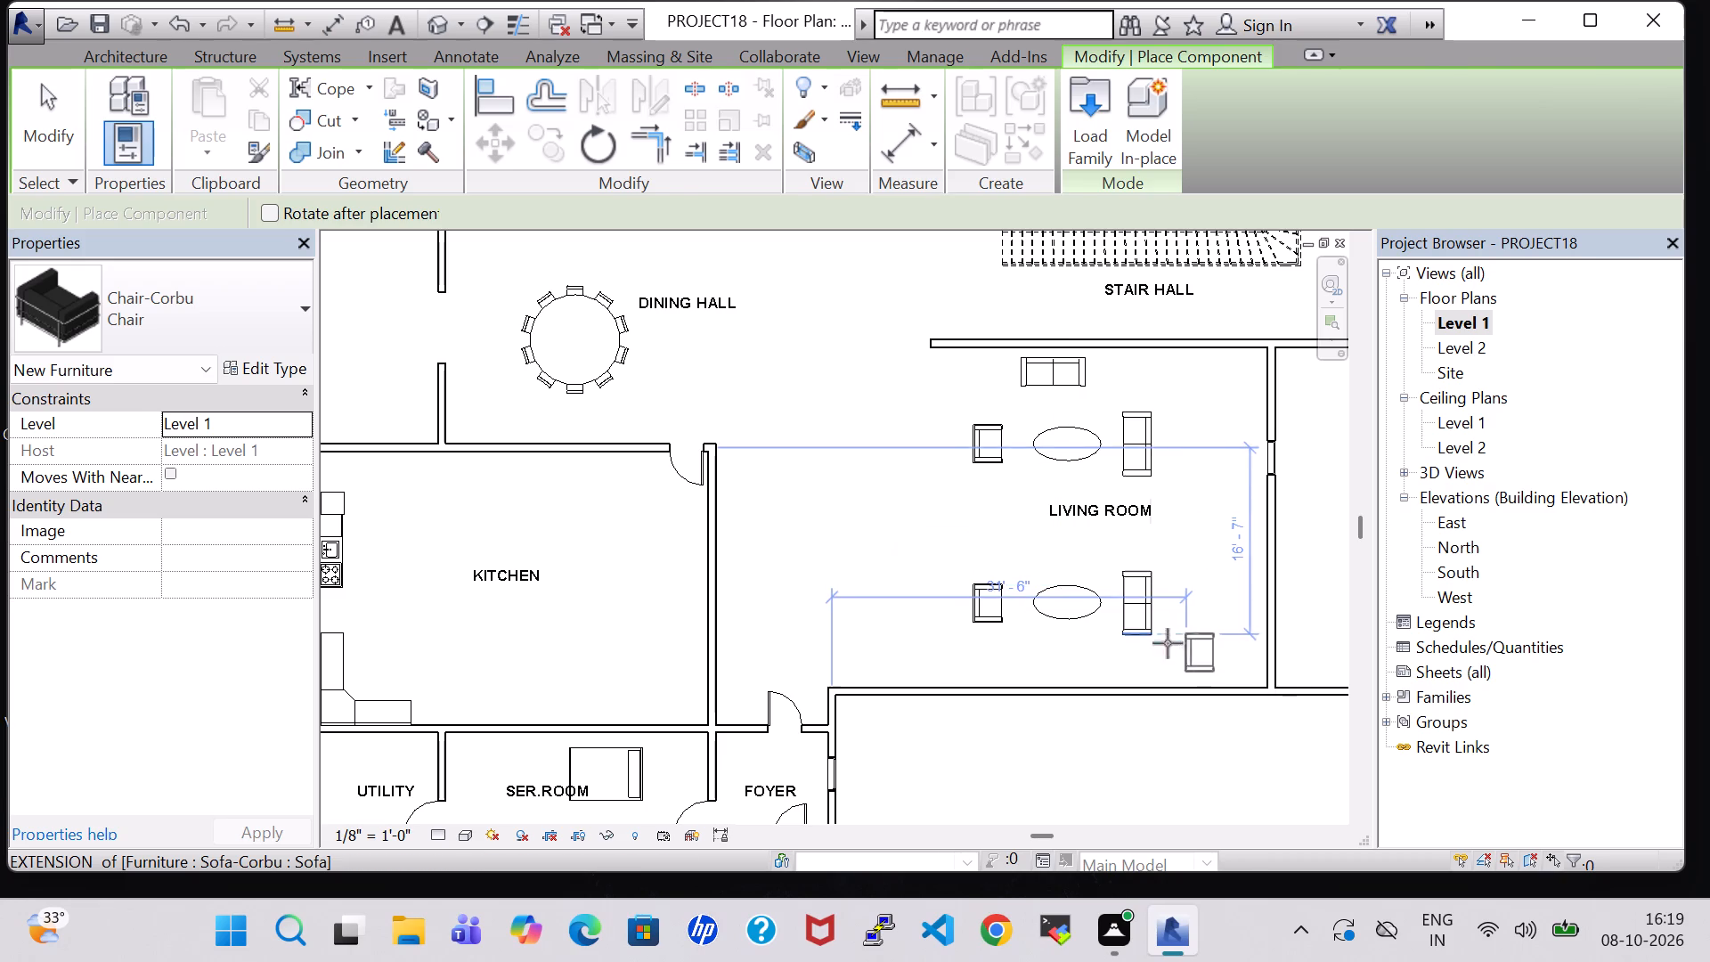
{"action": "key", "text": "Escape"}
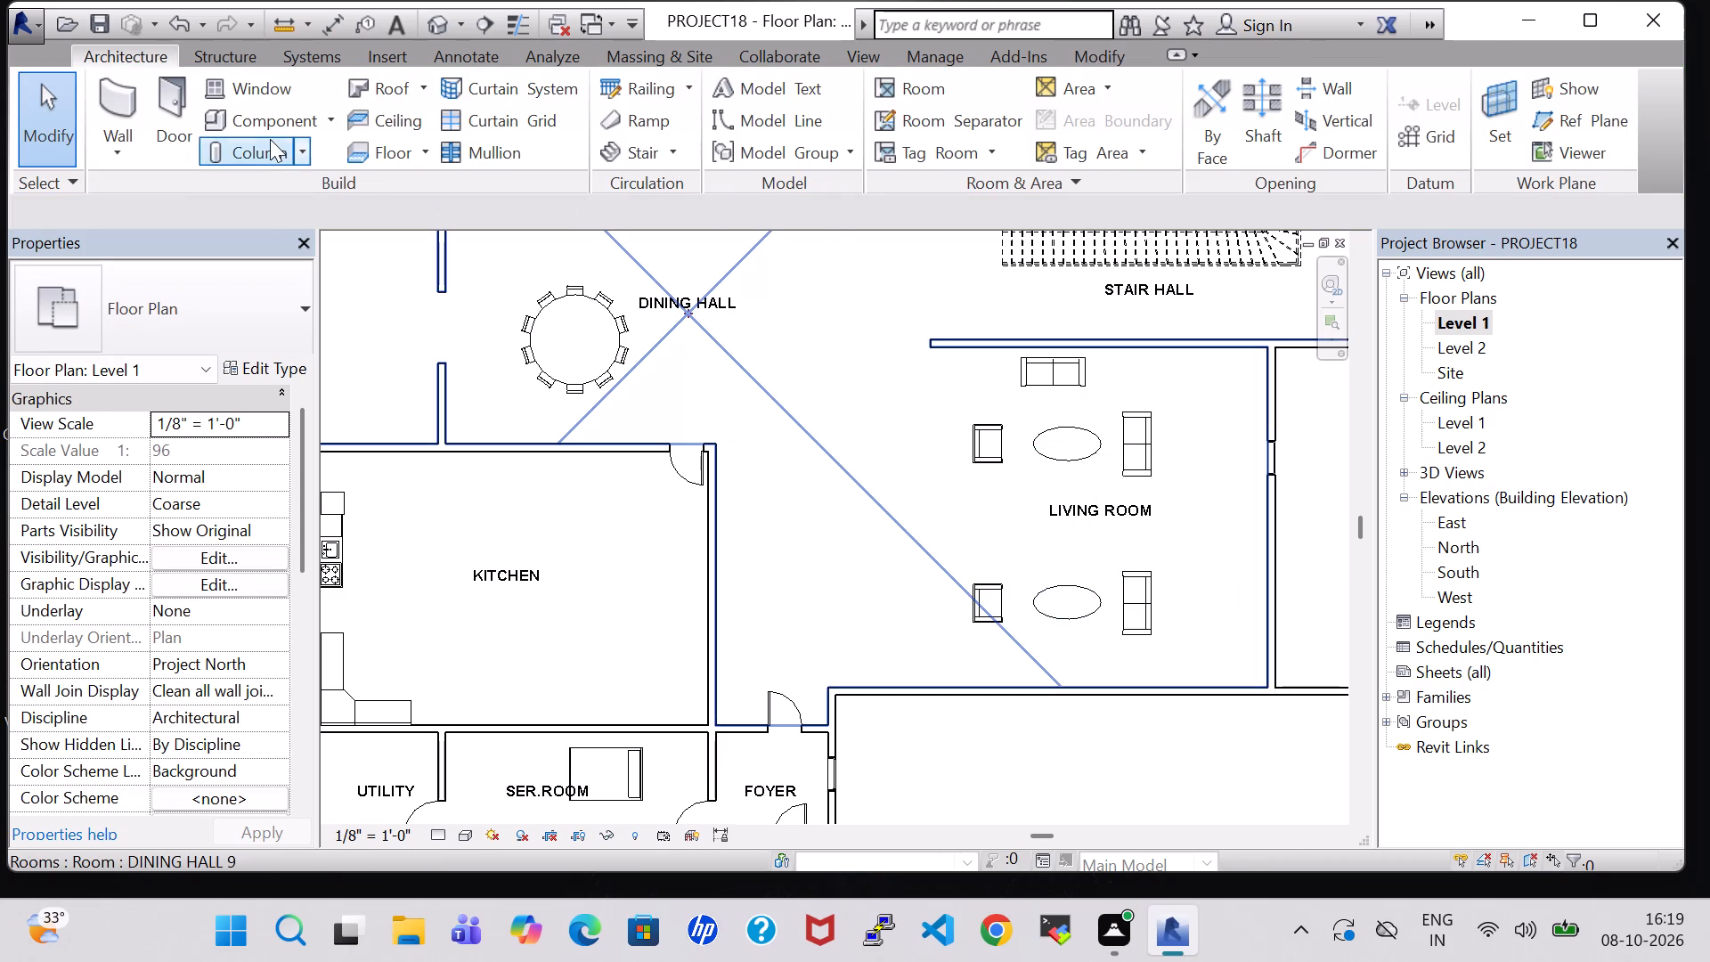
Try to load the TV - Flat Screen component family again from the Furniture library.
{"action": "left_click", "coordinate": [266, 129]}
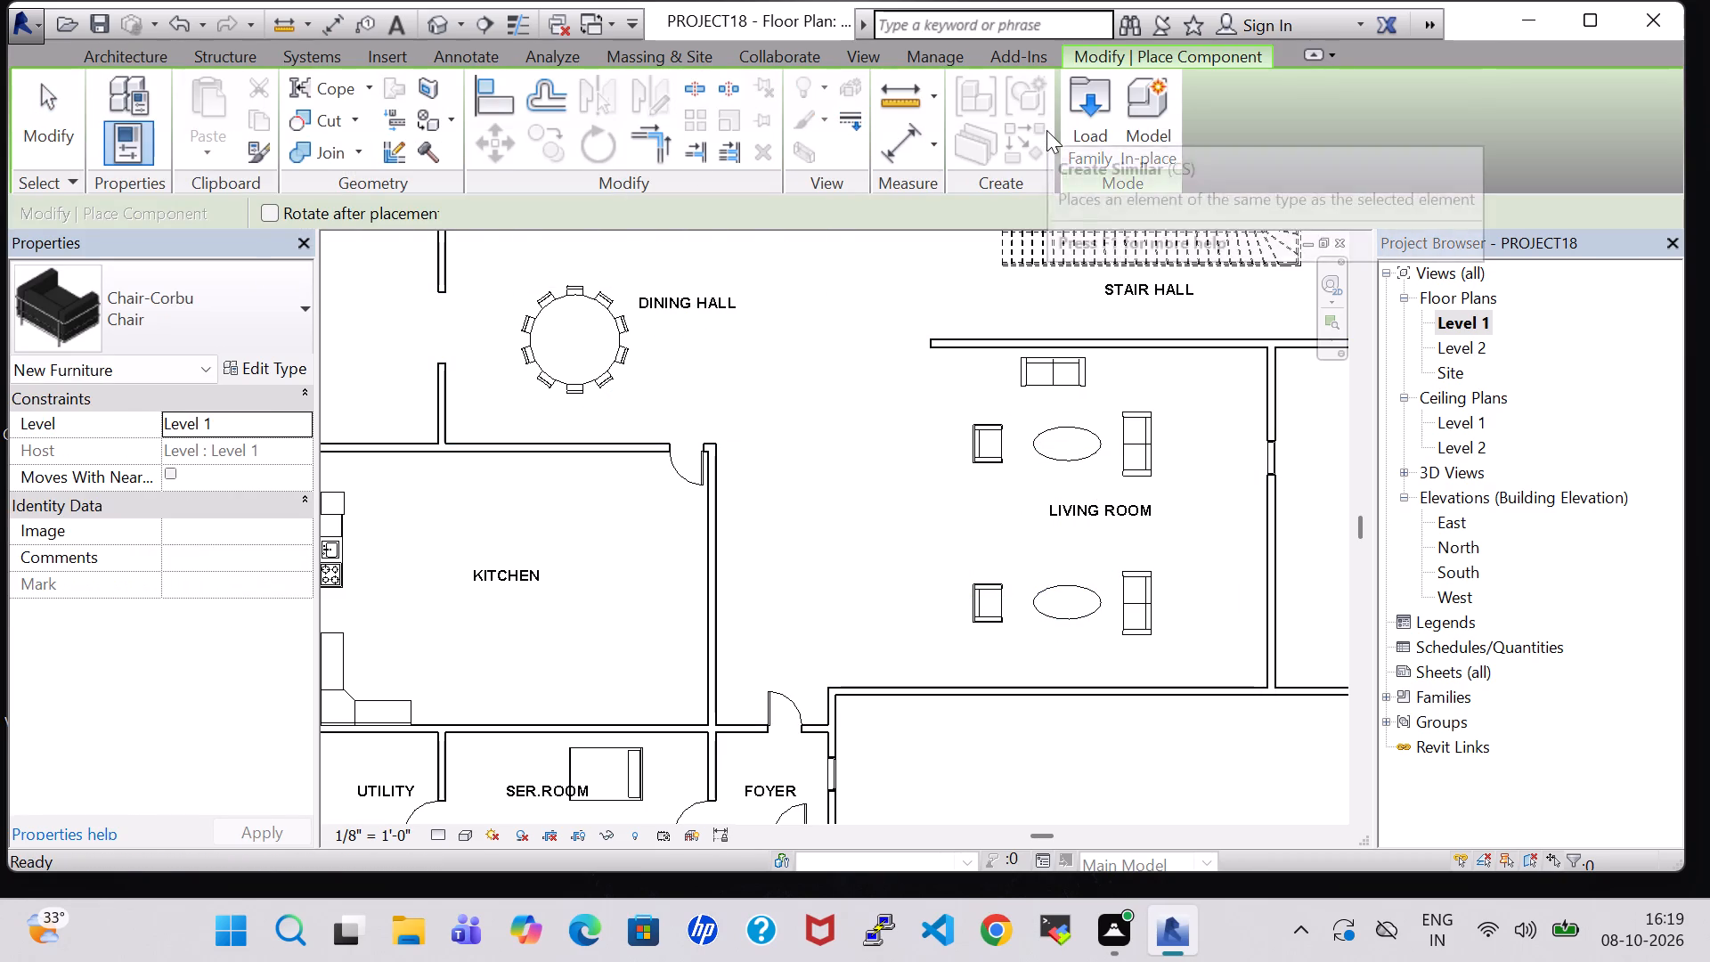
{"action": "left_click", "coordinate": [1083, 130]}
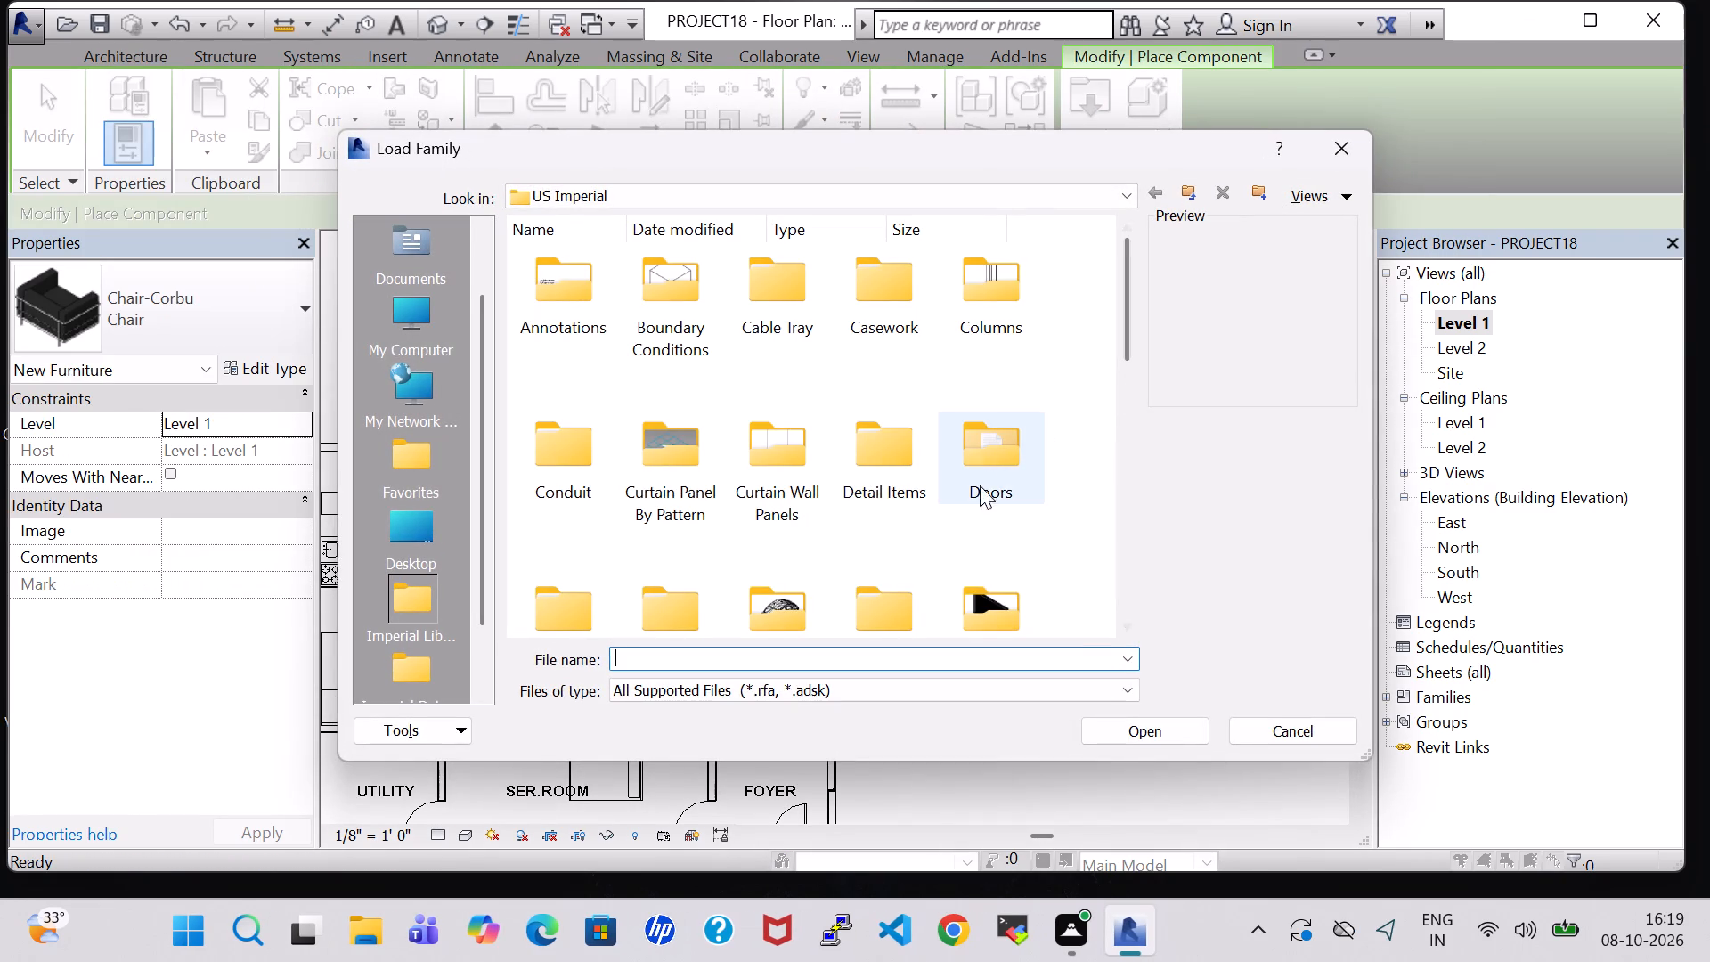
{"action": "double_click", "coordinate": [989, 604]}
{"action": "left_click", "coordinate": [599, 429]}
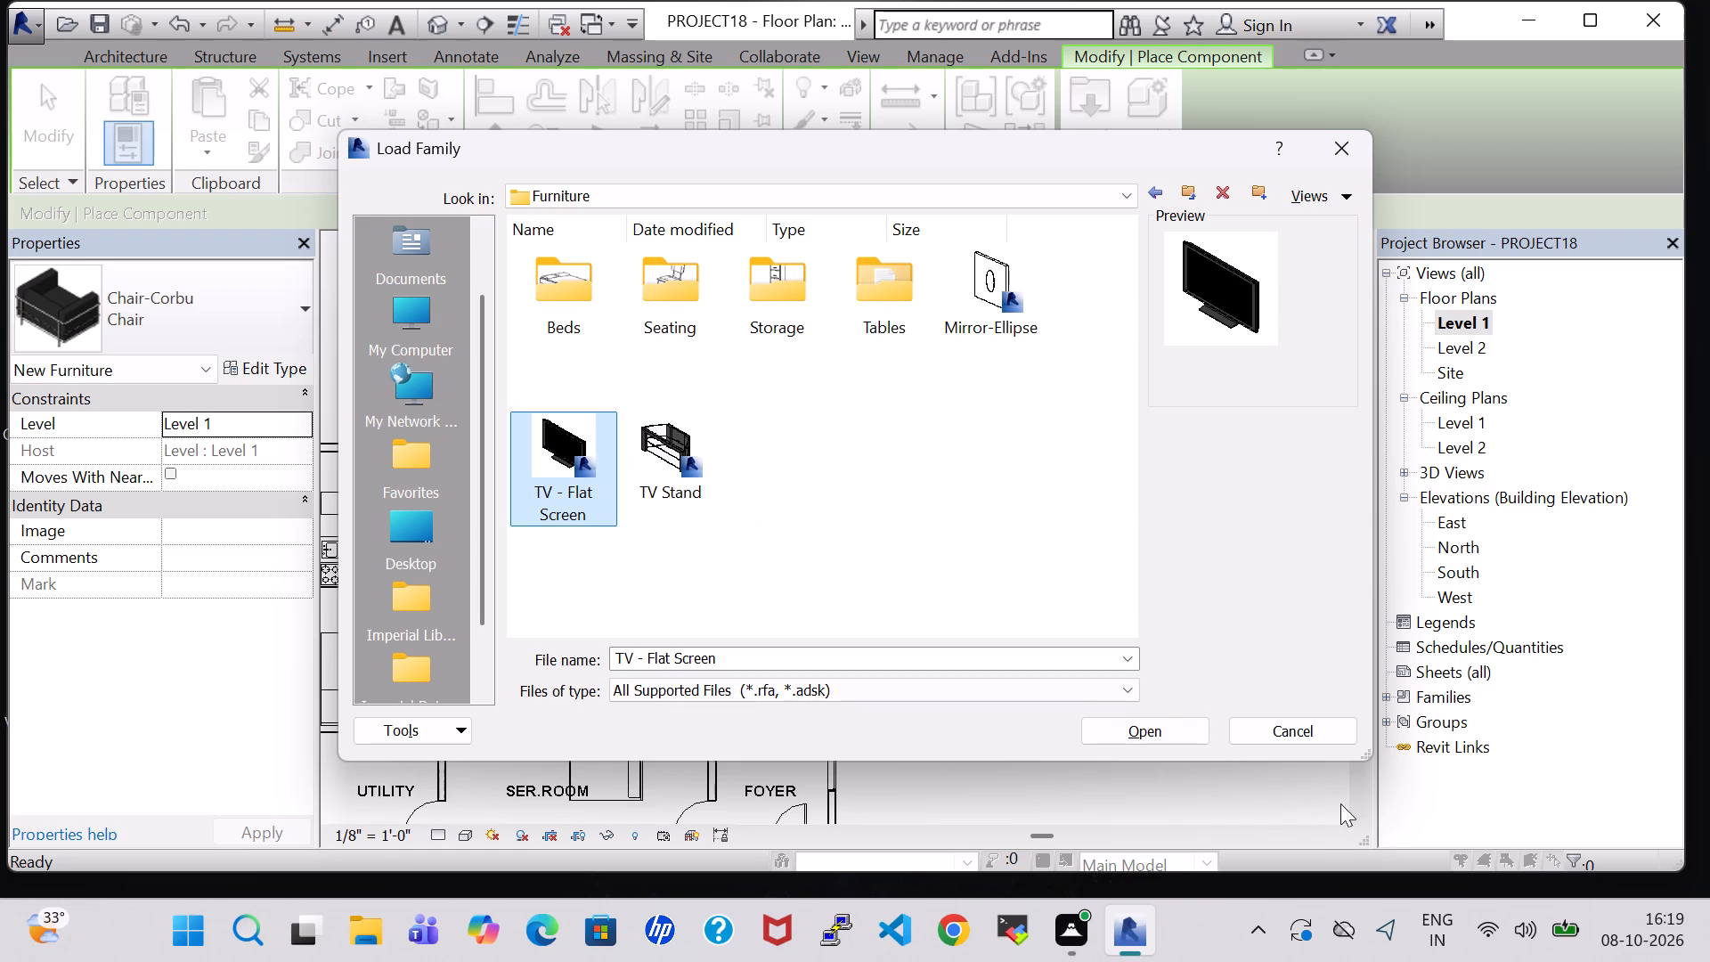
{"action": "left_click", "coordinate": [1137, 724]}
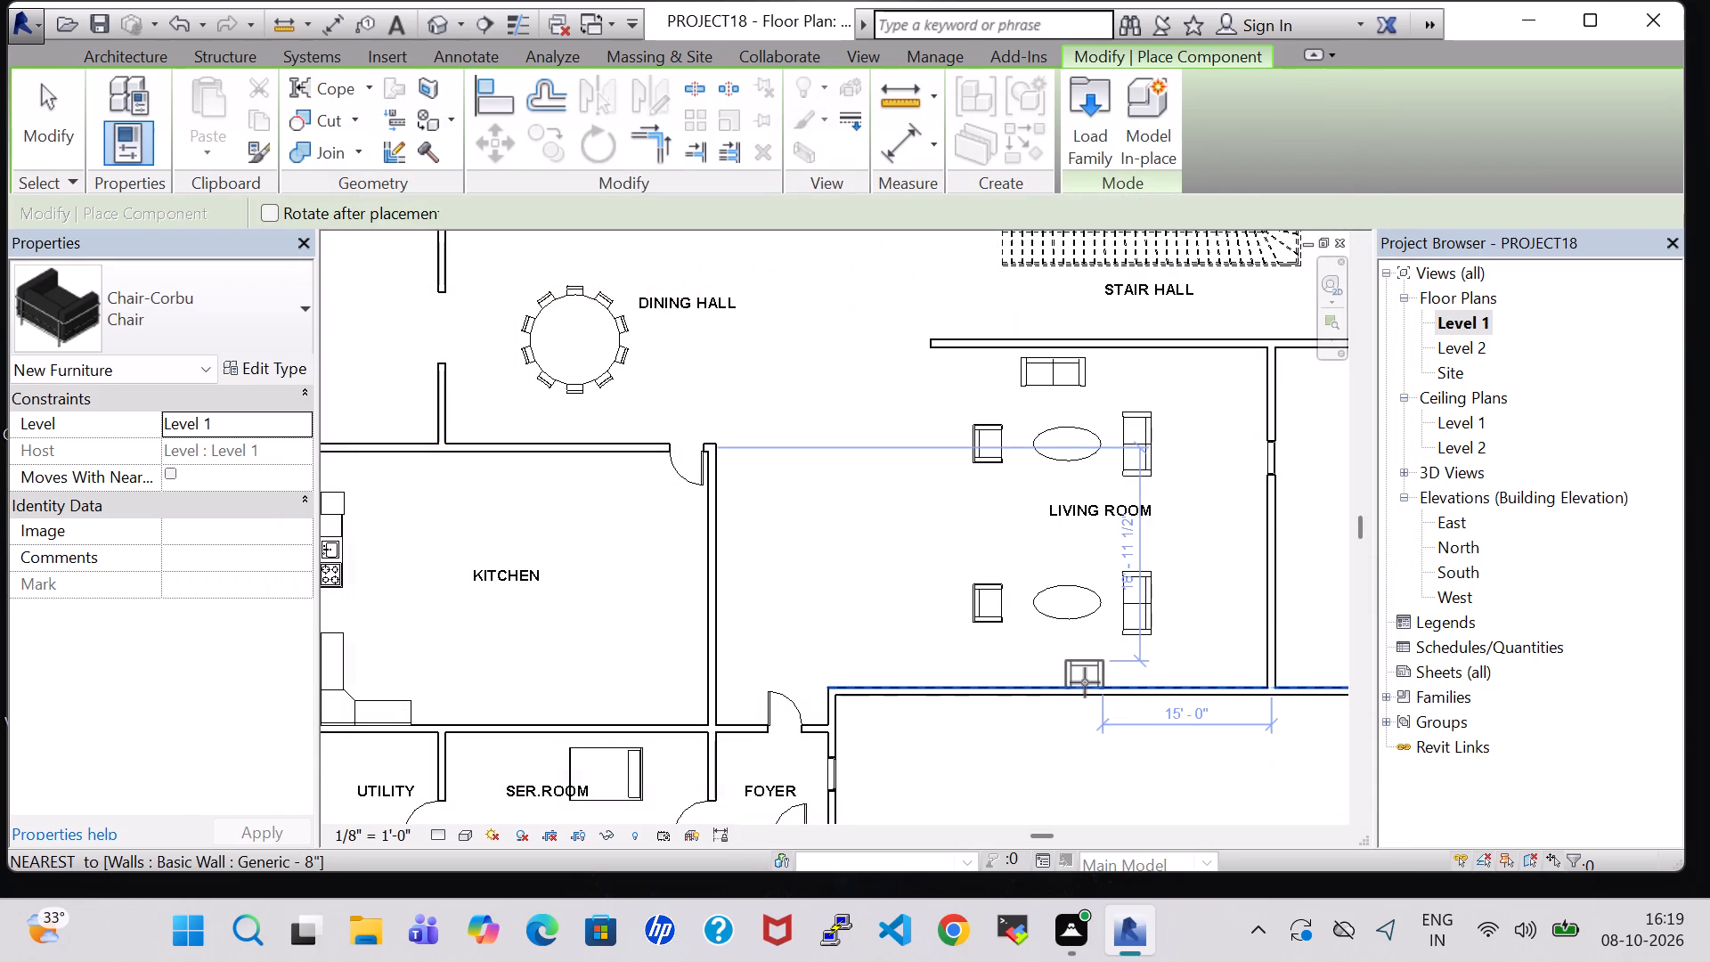
Load the TV Stand component family from the US Imperial Furniture library.
{"action": "left_click", "coordinate": [1056, 106]}
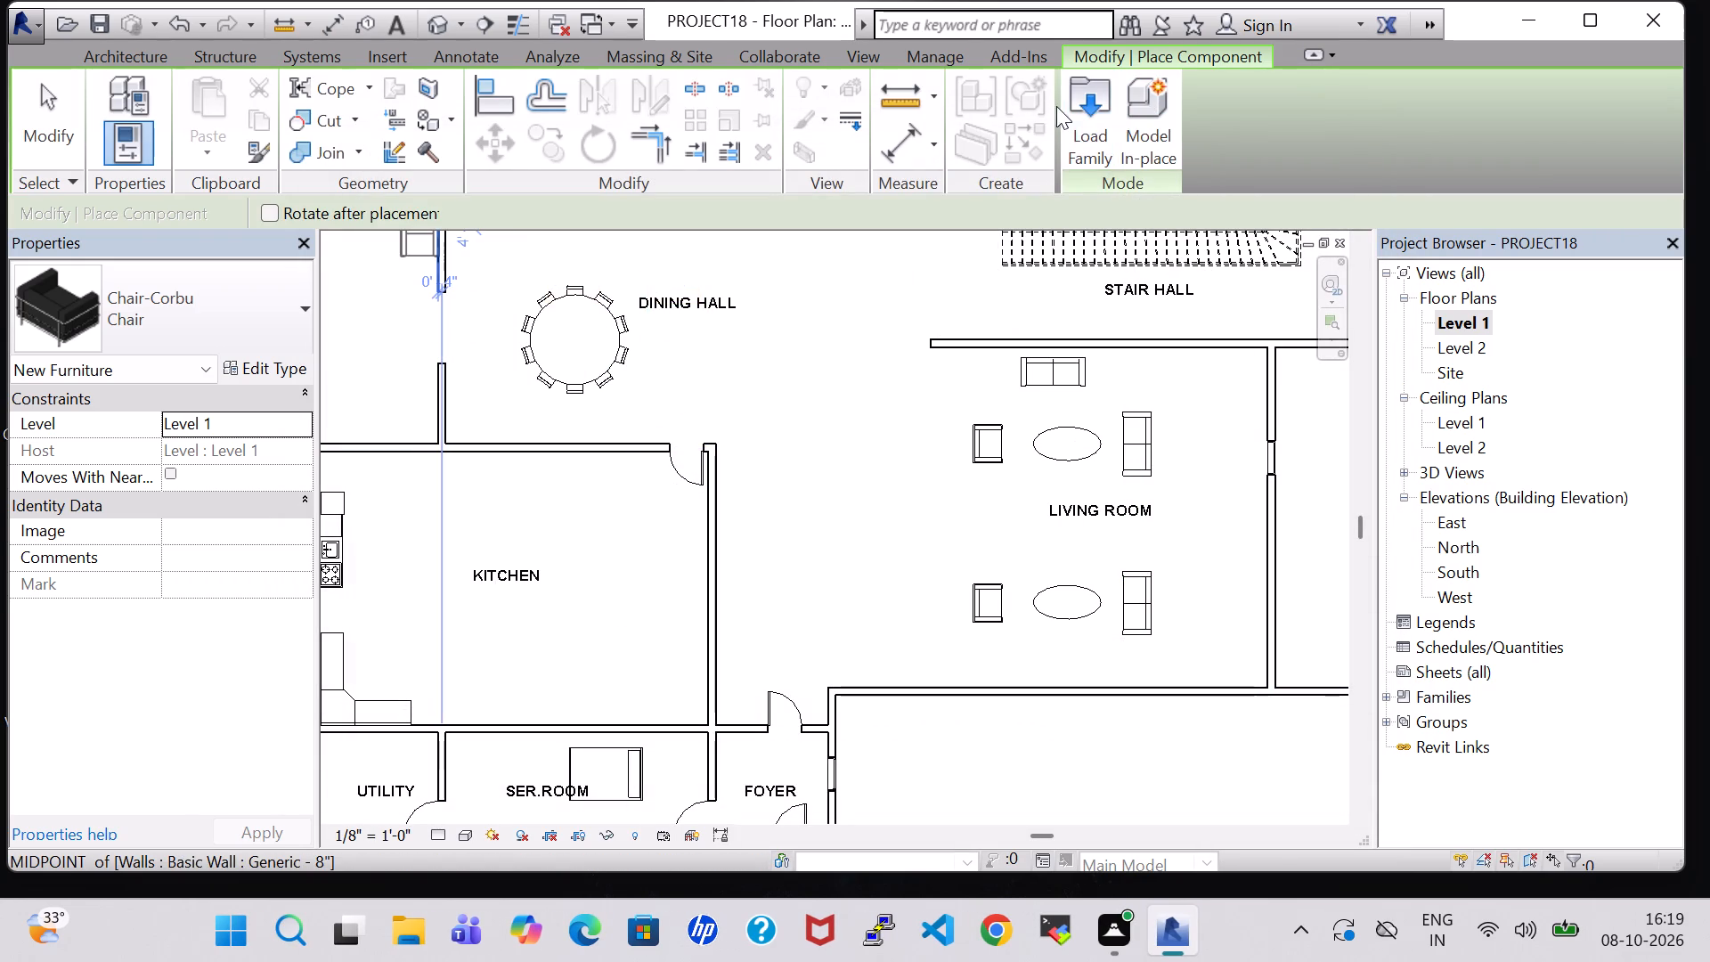
{"action": "left_click", "coordinate": [1074, 112]}
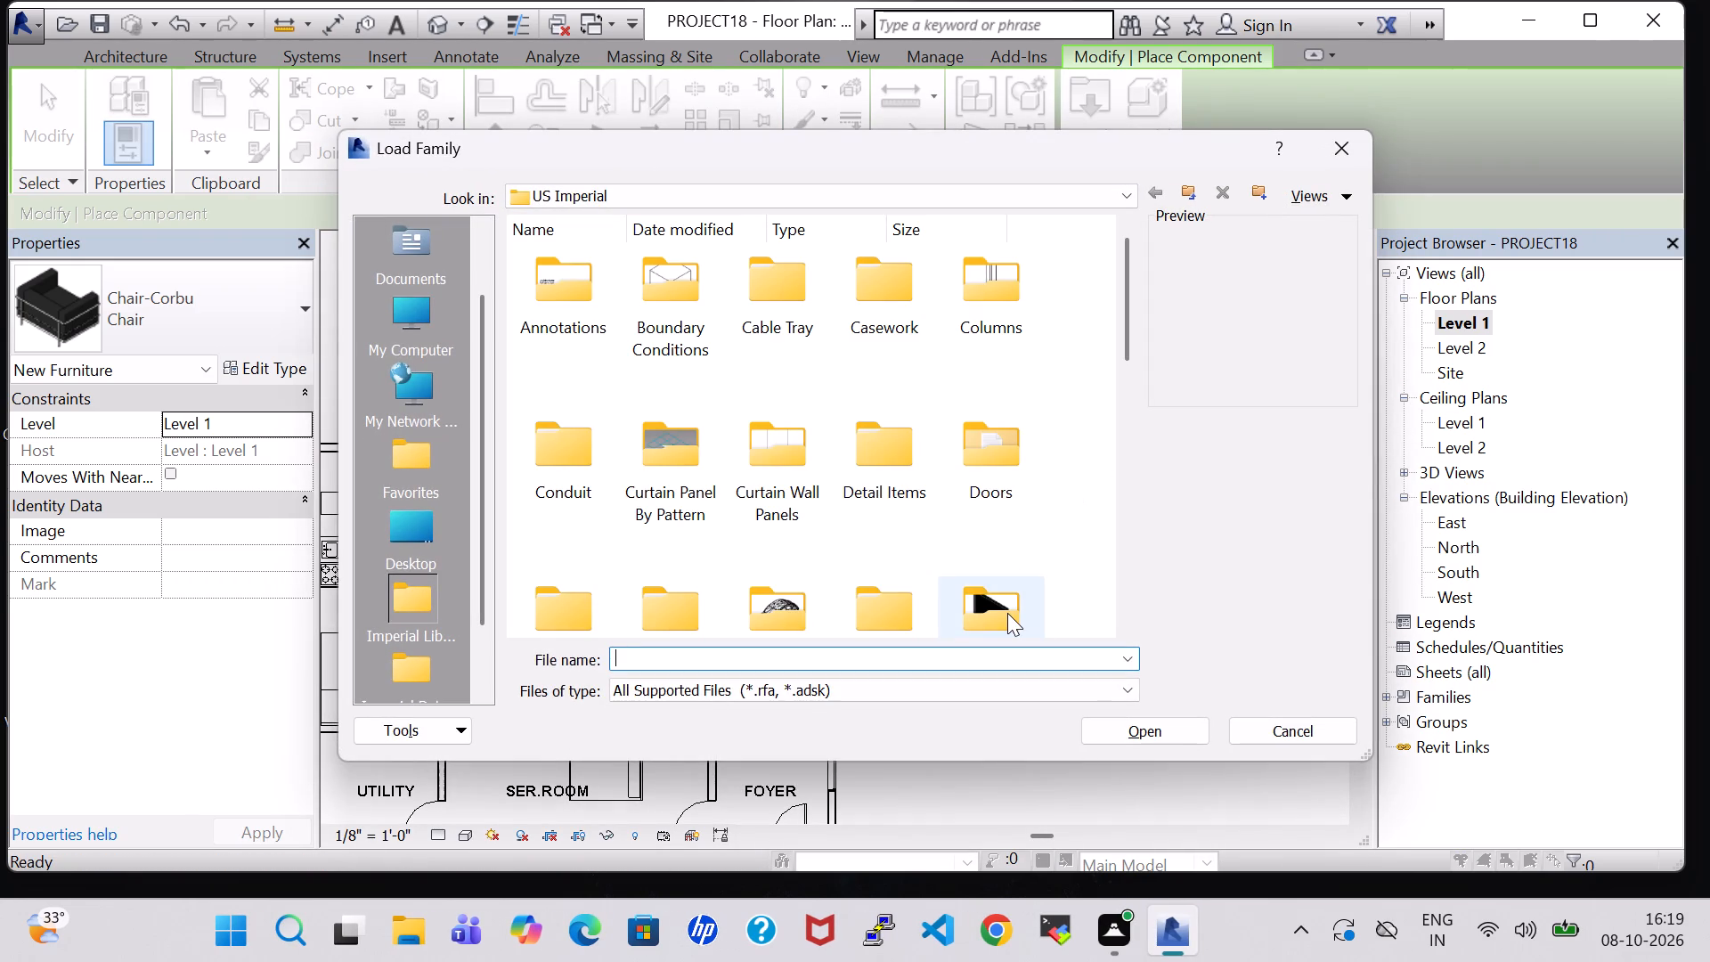
{"action": "double_click", "coordinate": [1007, 613]}
{"action": "left_click", "coordinate": [652, 457]}
{"action": "left_click", "coordinate": [1155, 737]}
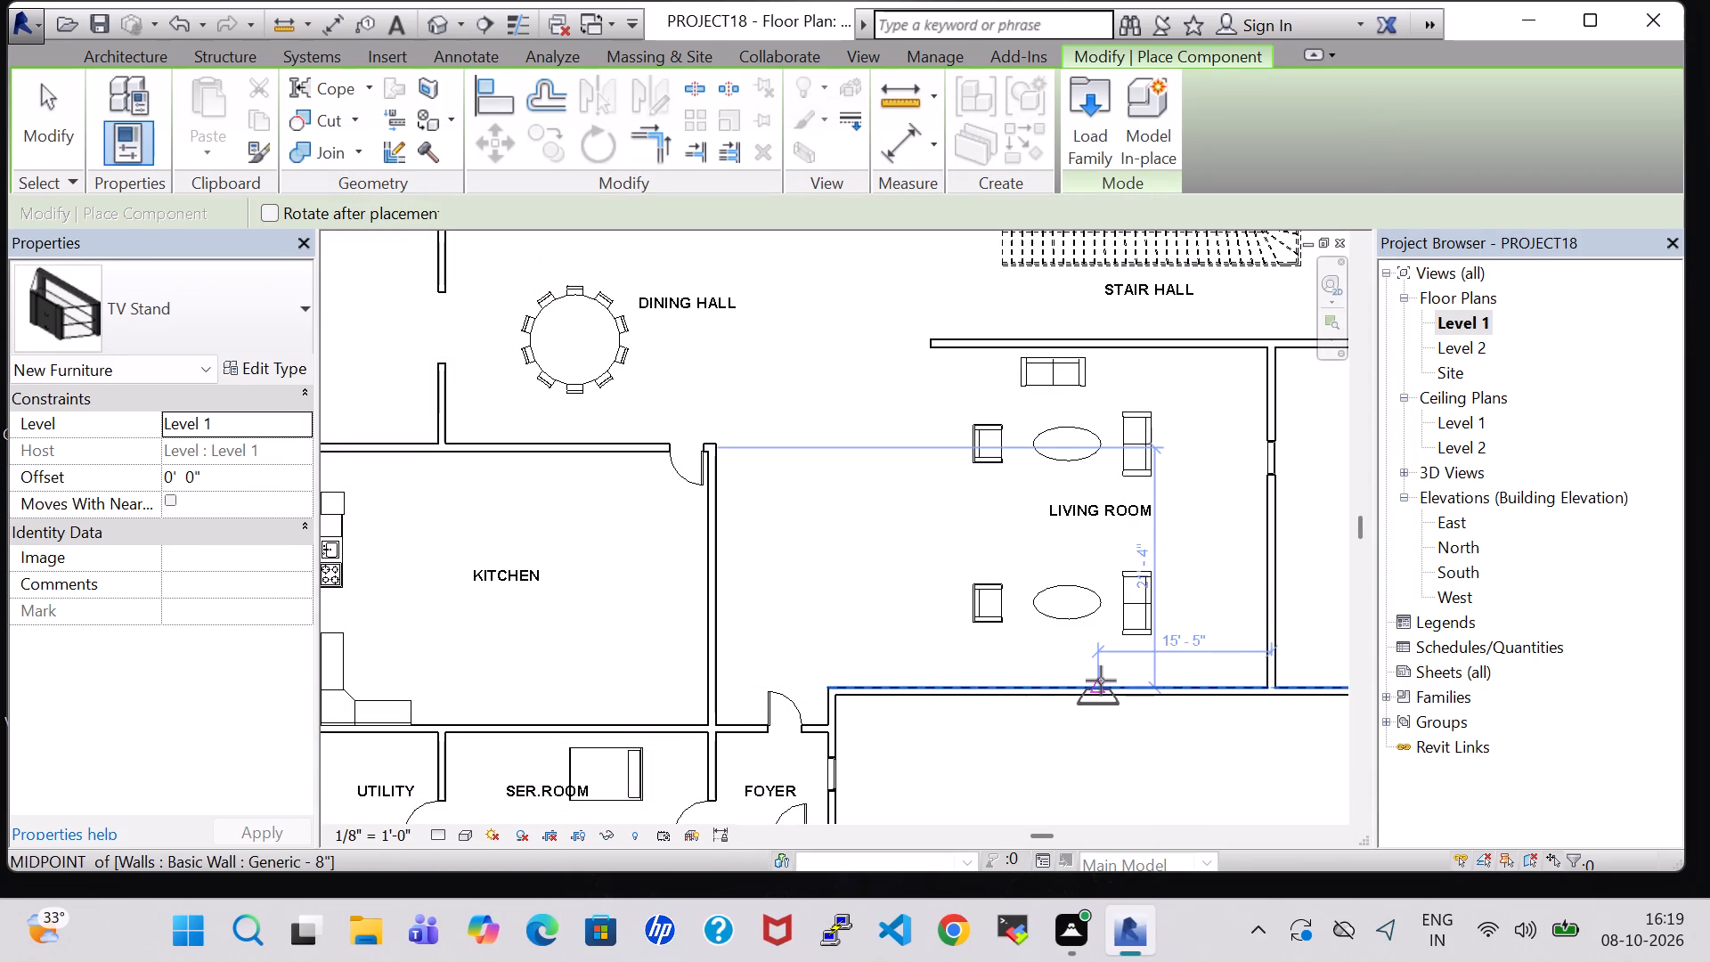
Place a TV Stand, rotated to face into the living room, against its south wall about 20'-11" from that wall's west end.
{"action": "key", "text": "space"}
{"action": "key", "text": "space"}
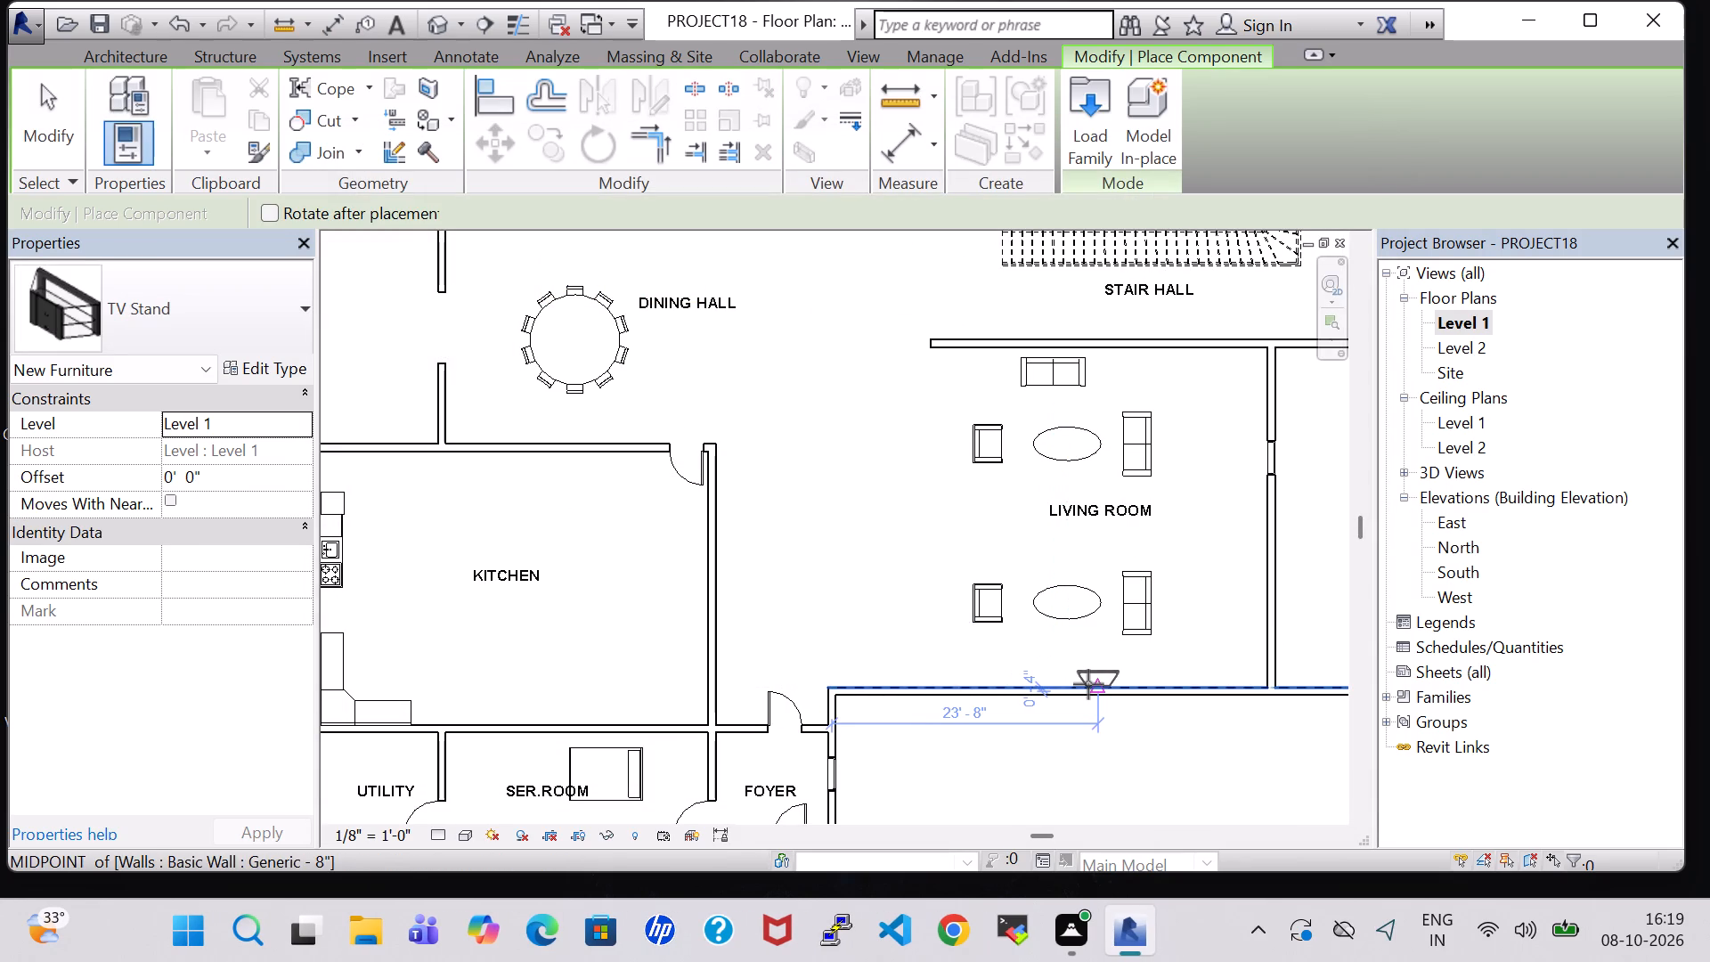
{"action": "left_click", "coordinate": [1074, 684]}
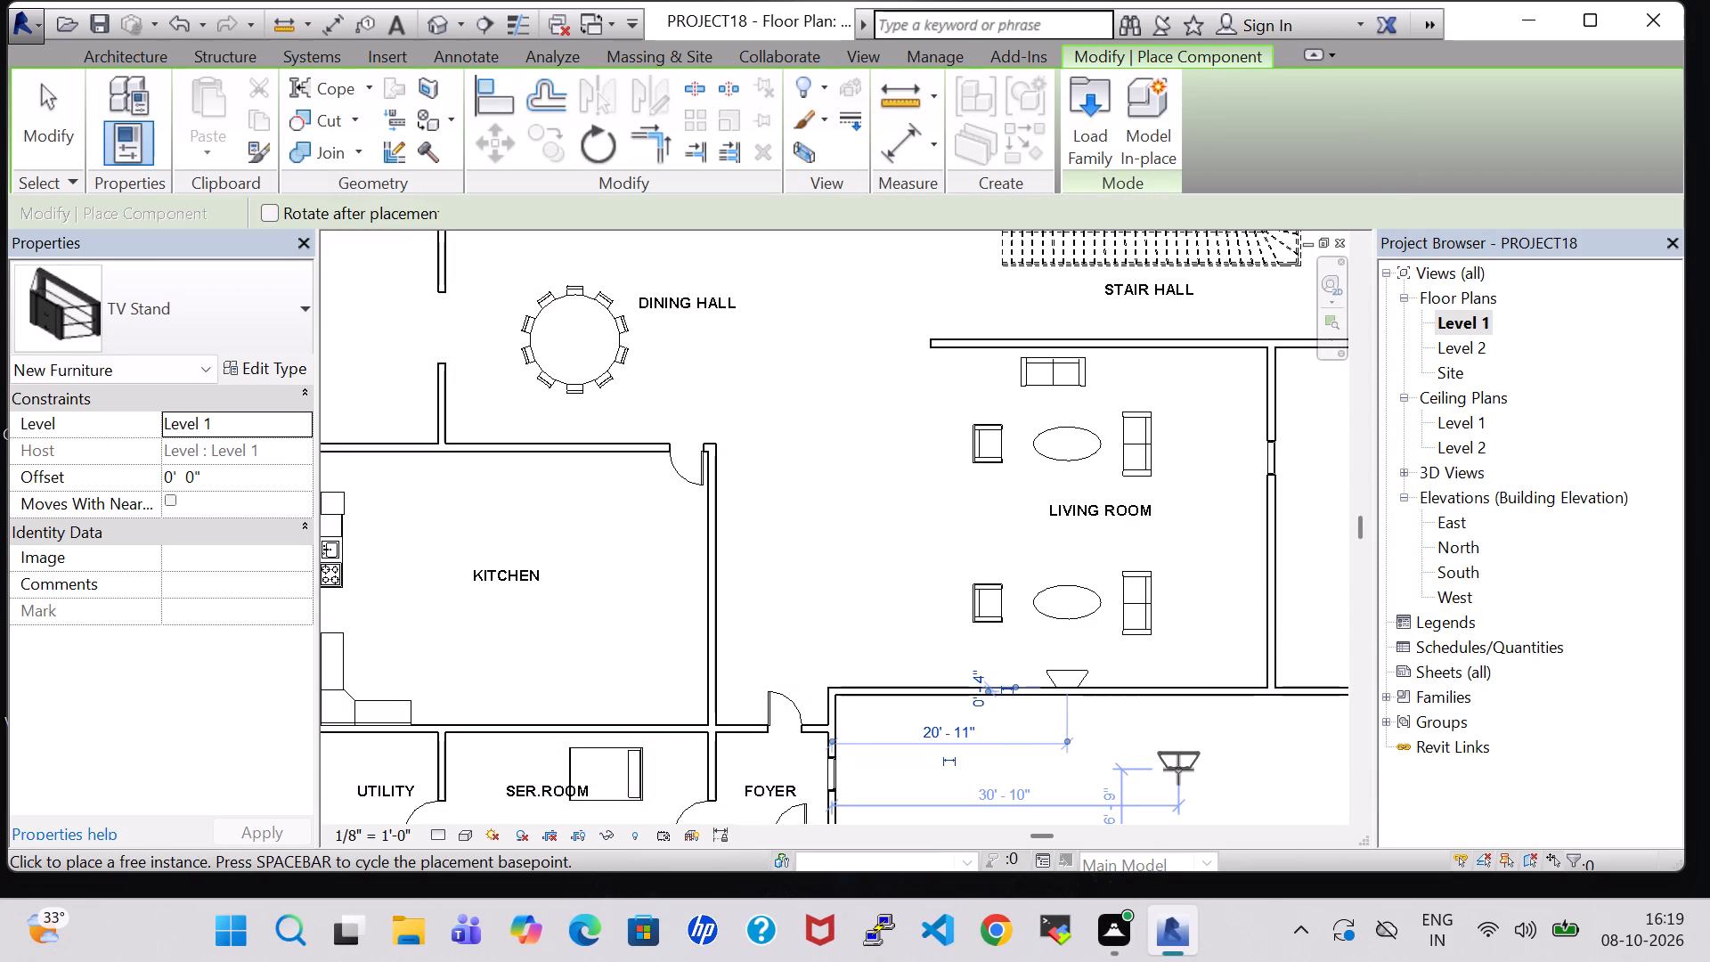
{"action": "key", "text": "Escape"}
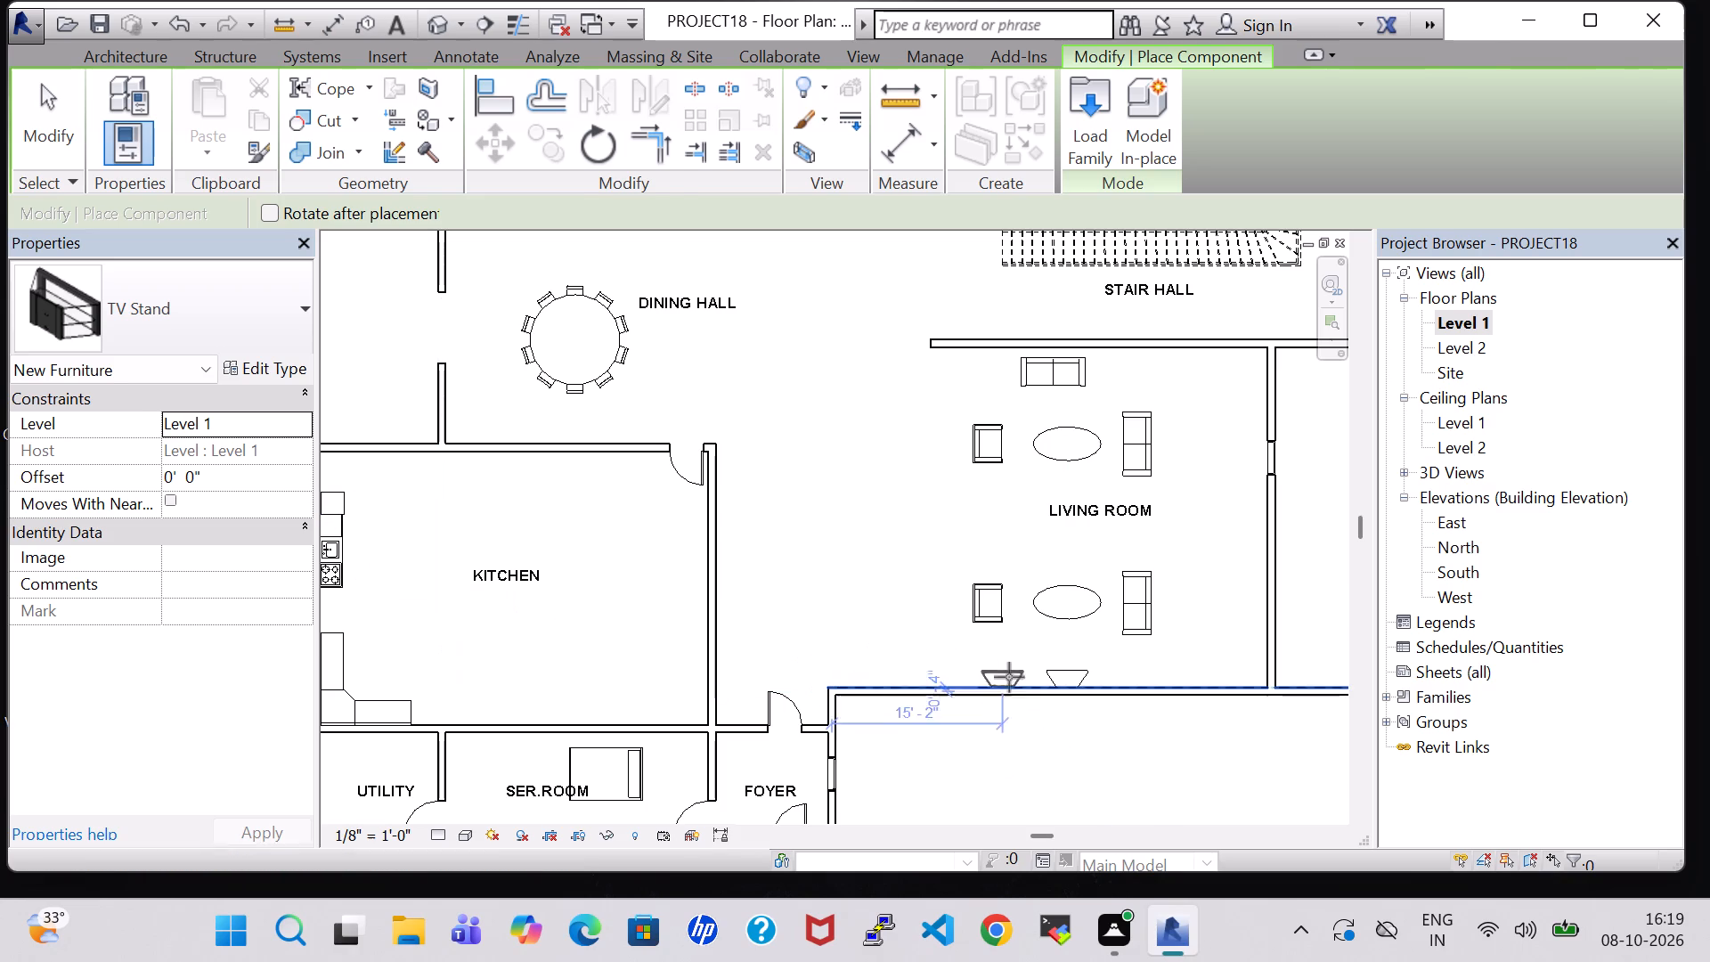
{"action": "key", "text": "Escape"}
Set the placed TV Stand's offset from Level 1 to 4' 0".
{"action": "left_click", "coordinate": [1057, 661]}
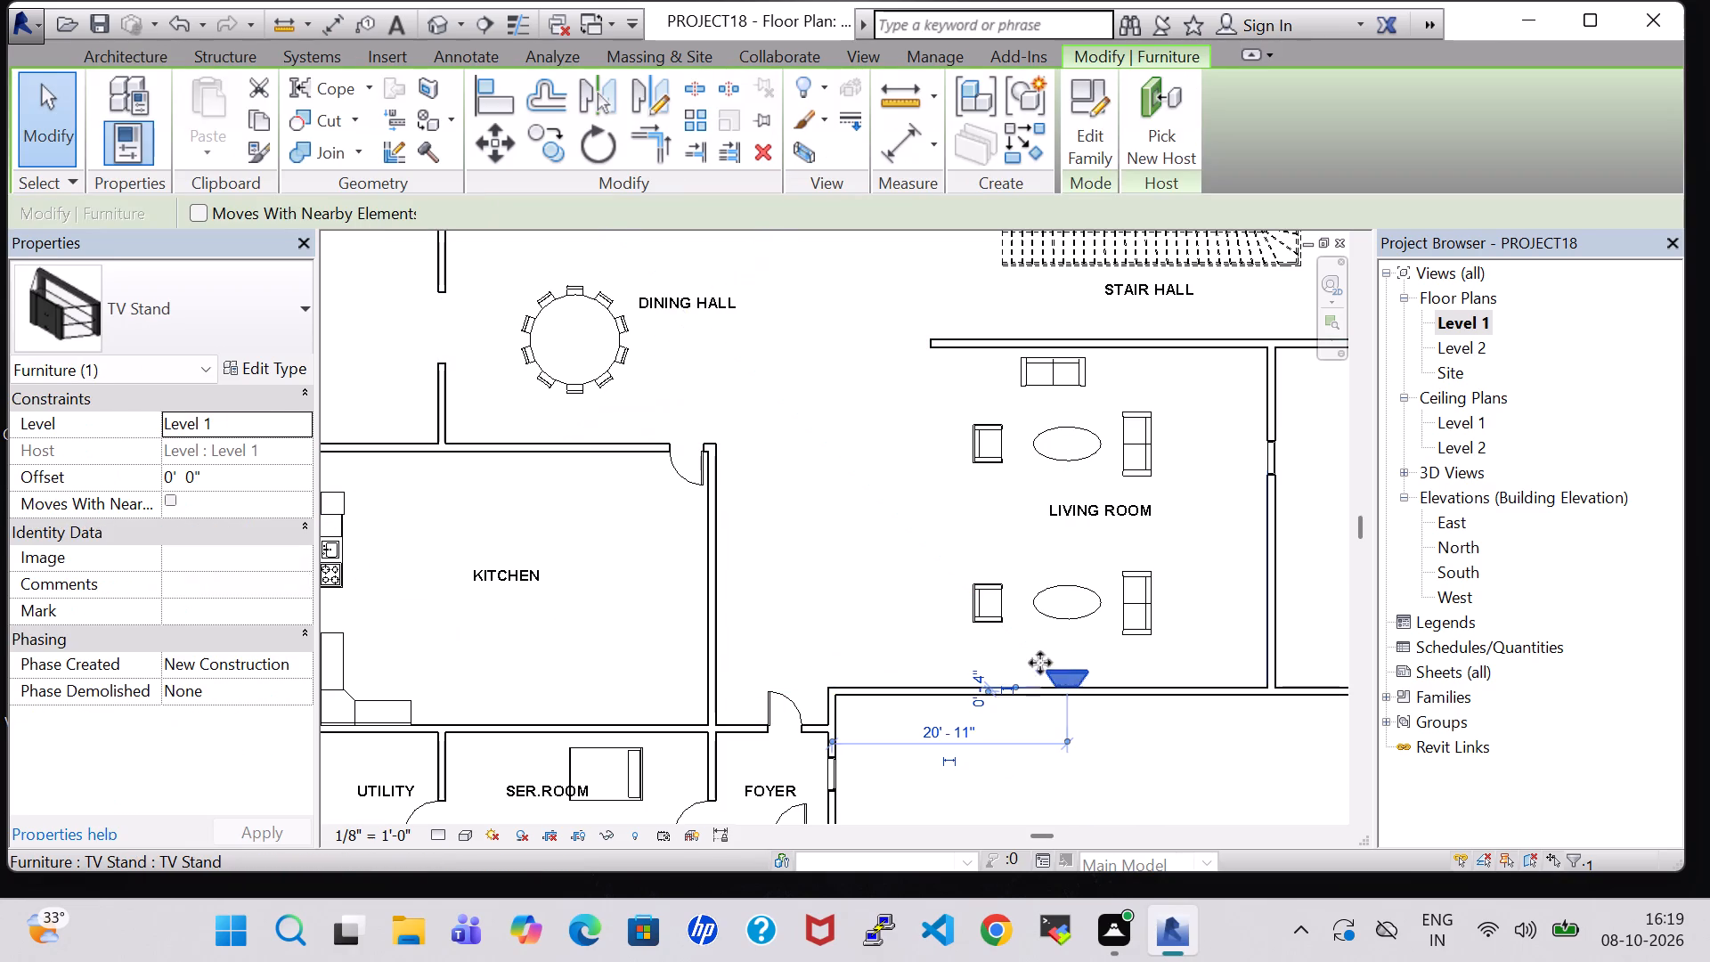
{"action": "left_click", "coordinate": [175, 470]}
{"action": "key", "text": "BackSpace"}
{"action": "key", "text": "4"}
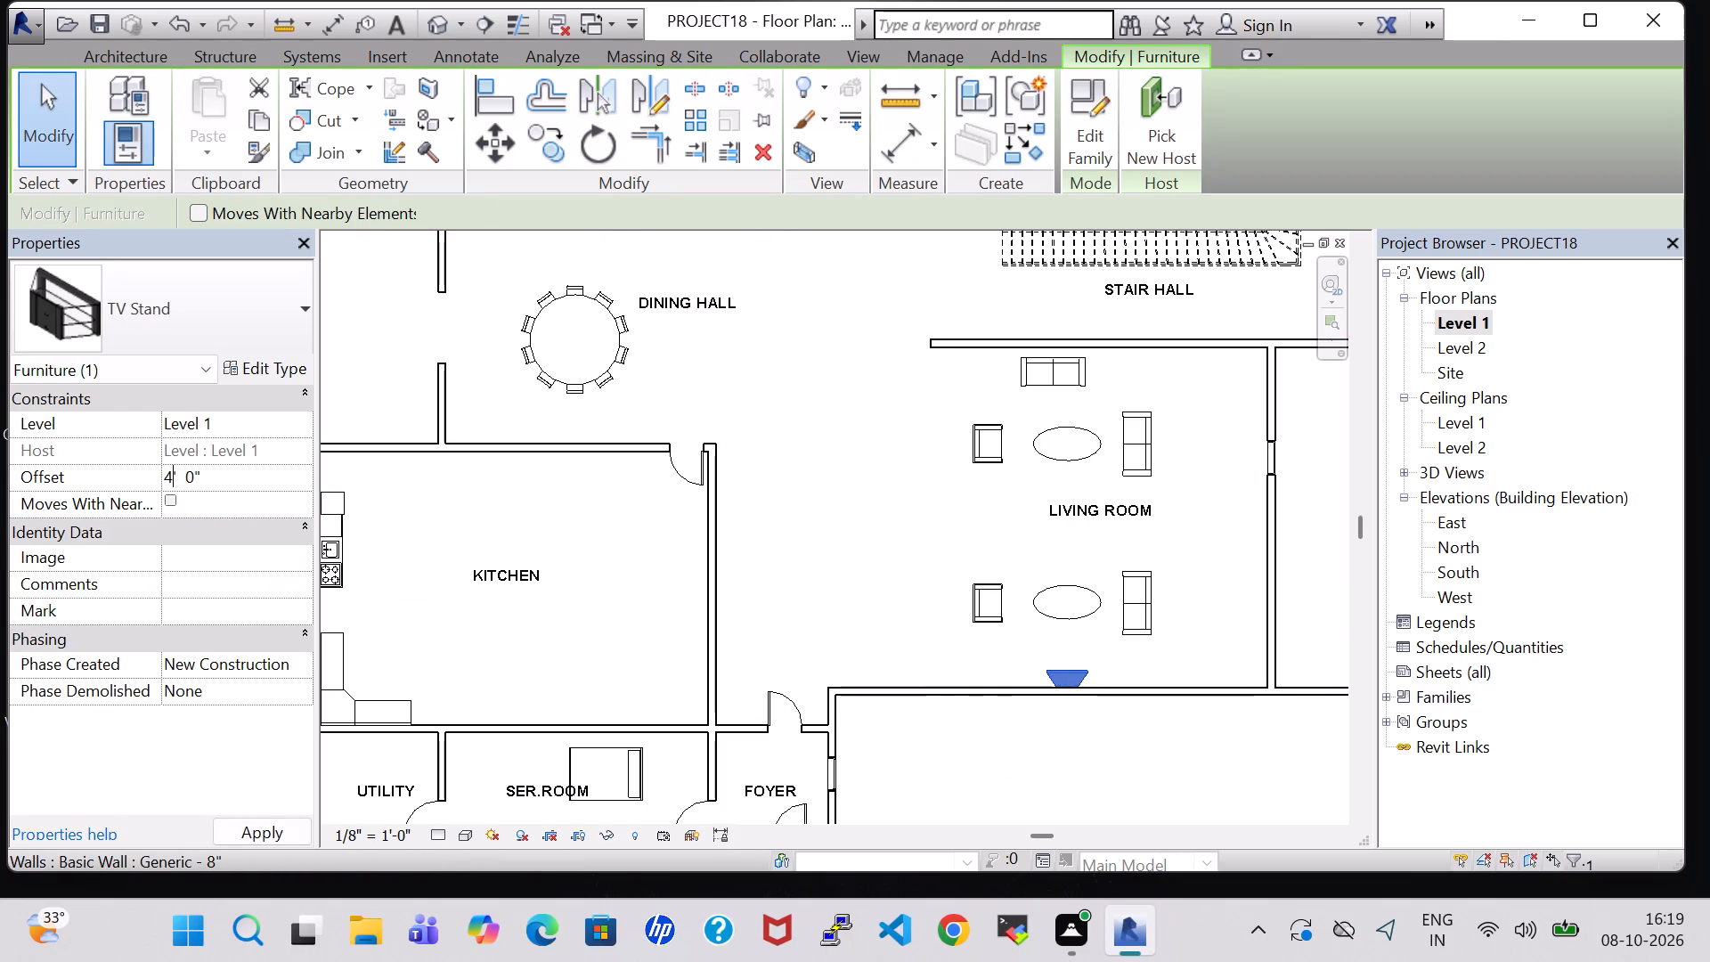
{"action": "key", "text": "Return"}
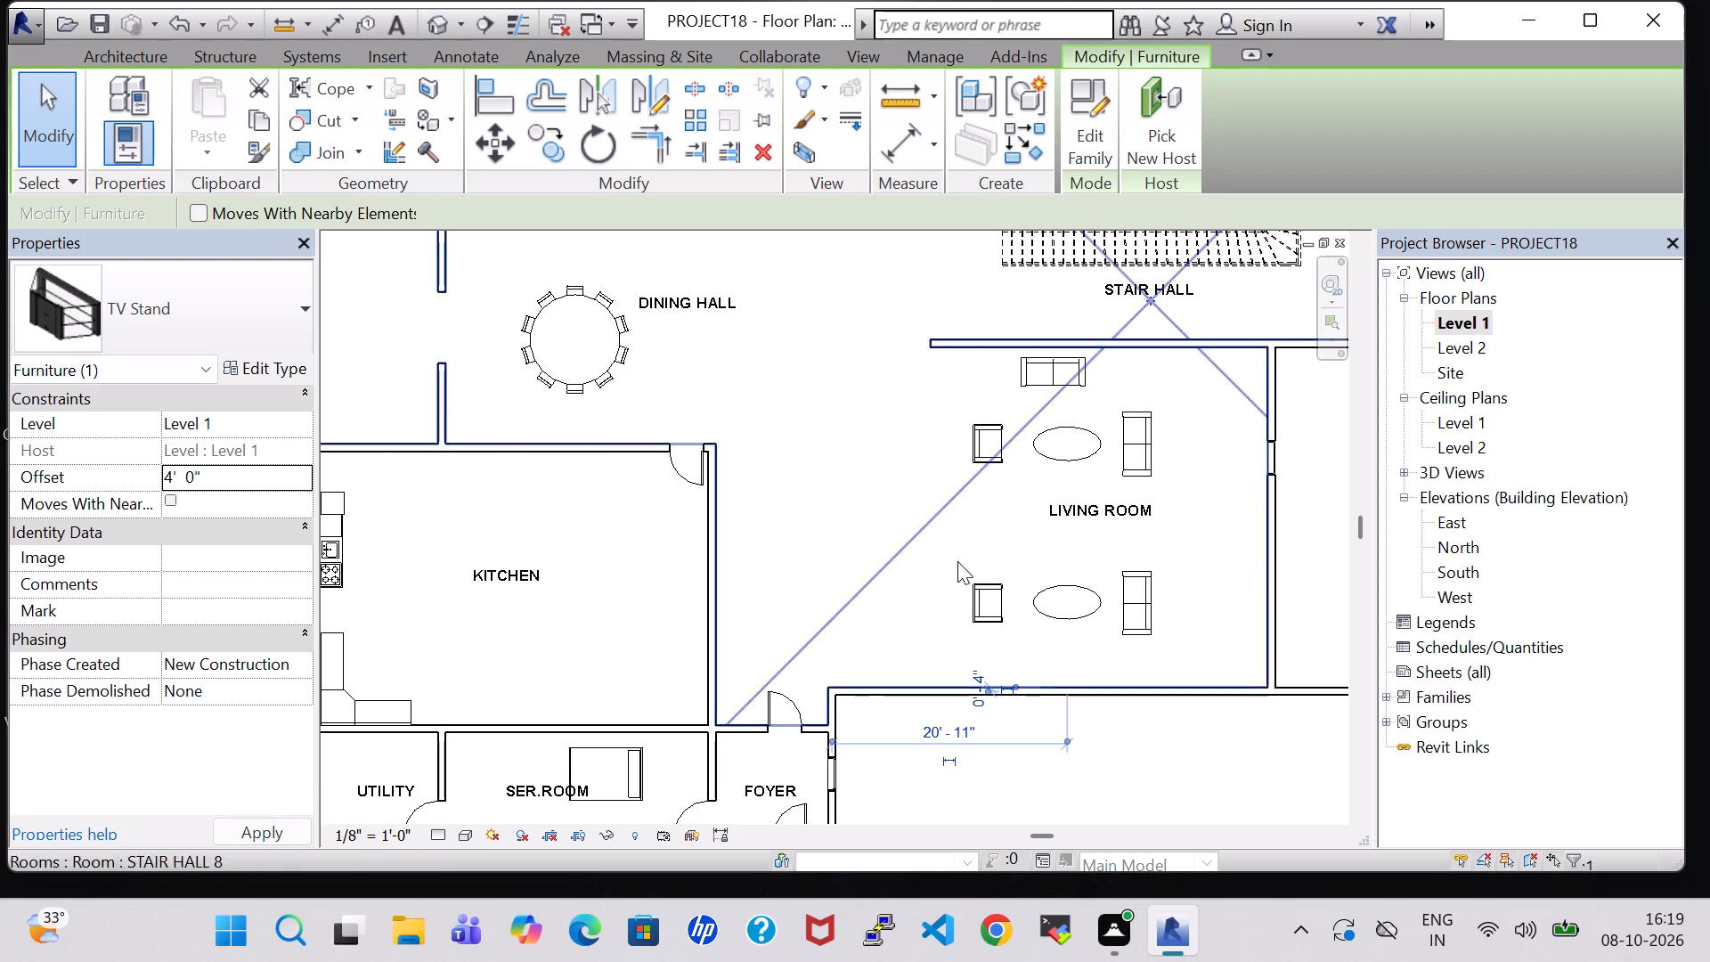
Check the furnished house in the 3D view and return to the Level 1 floor plan.
{"action": "scroll", "coordinate": [977, 567], "scroll_direction": "down", "scroll_amount": 1}
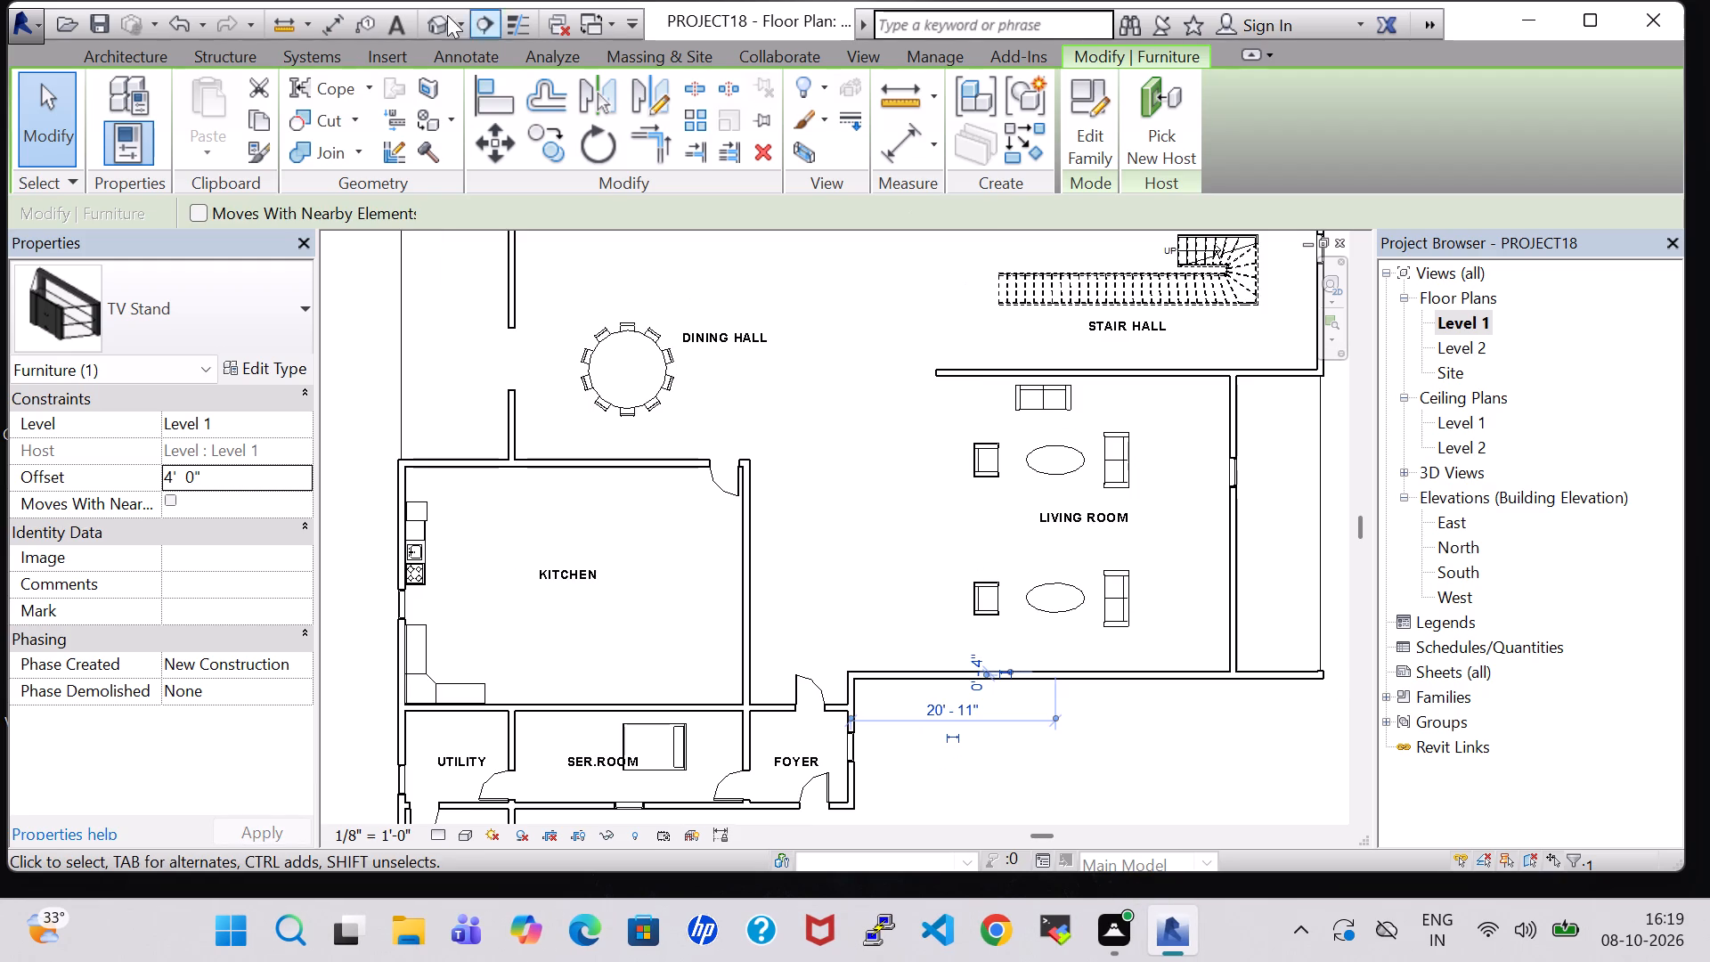
{"action": "left_click", "coordinate": [444, 27]}
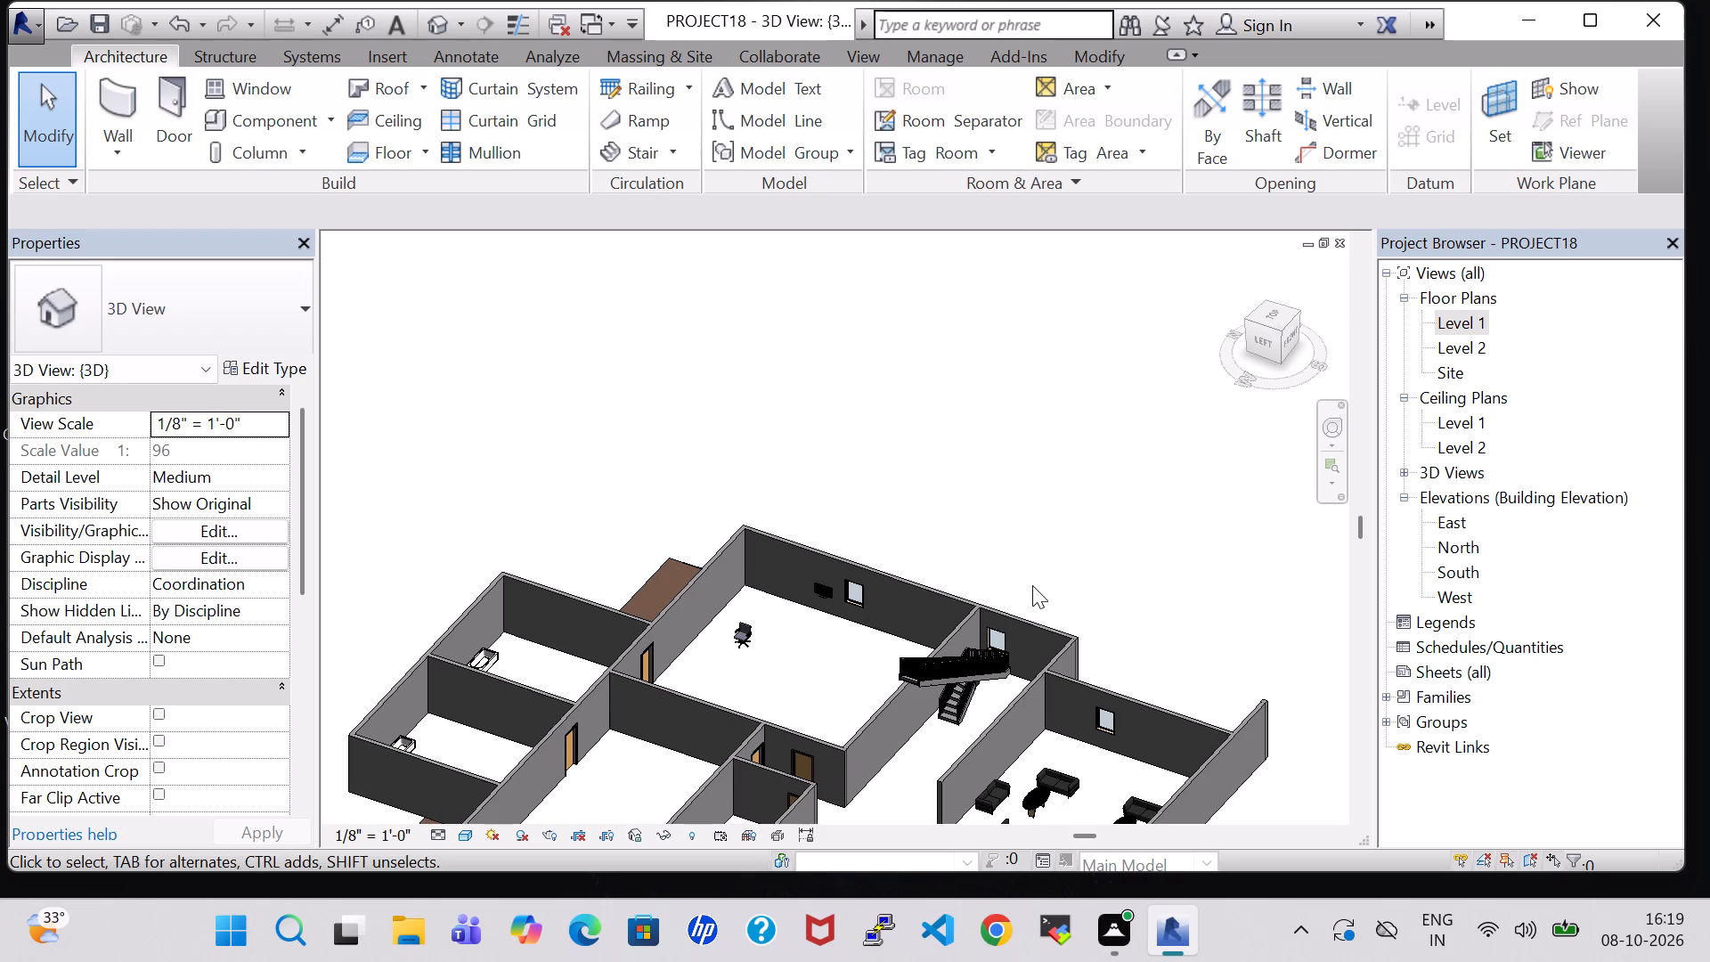
{"action": "middle_click_drag", "start_coordinate": [1032, 582], "coordinate": [802, 354], "text": "shift"}
{"action": "middle_click_drag", "start_coordinate": [878, 427], "coordinate": [904, 617], "text": "shift"}
{"action": "double_click", "coordinate": [1473, 332]}
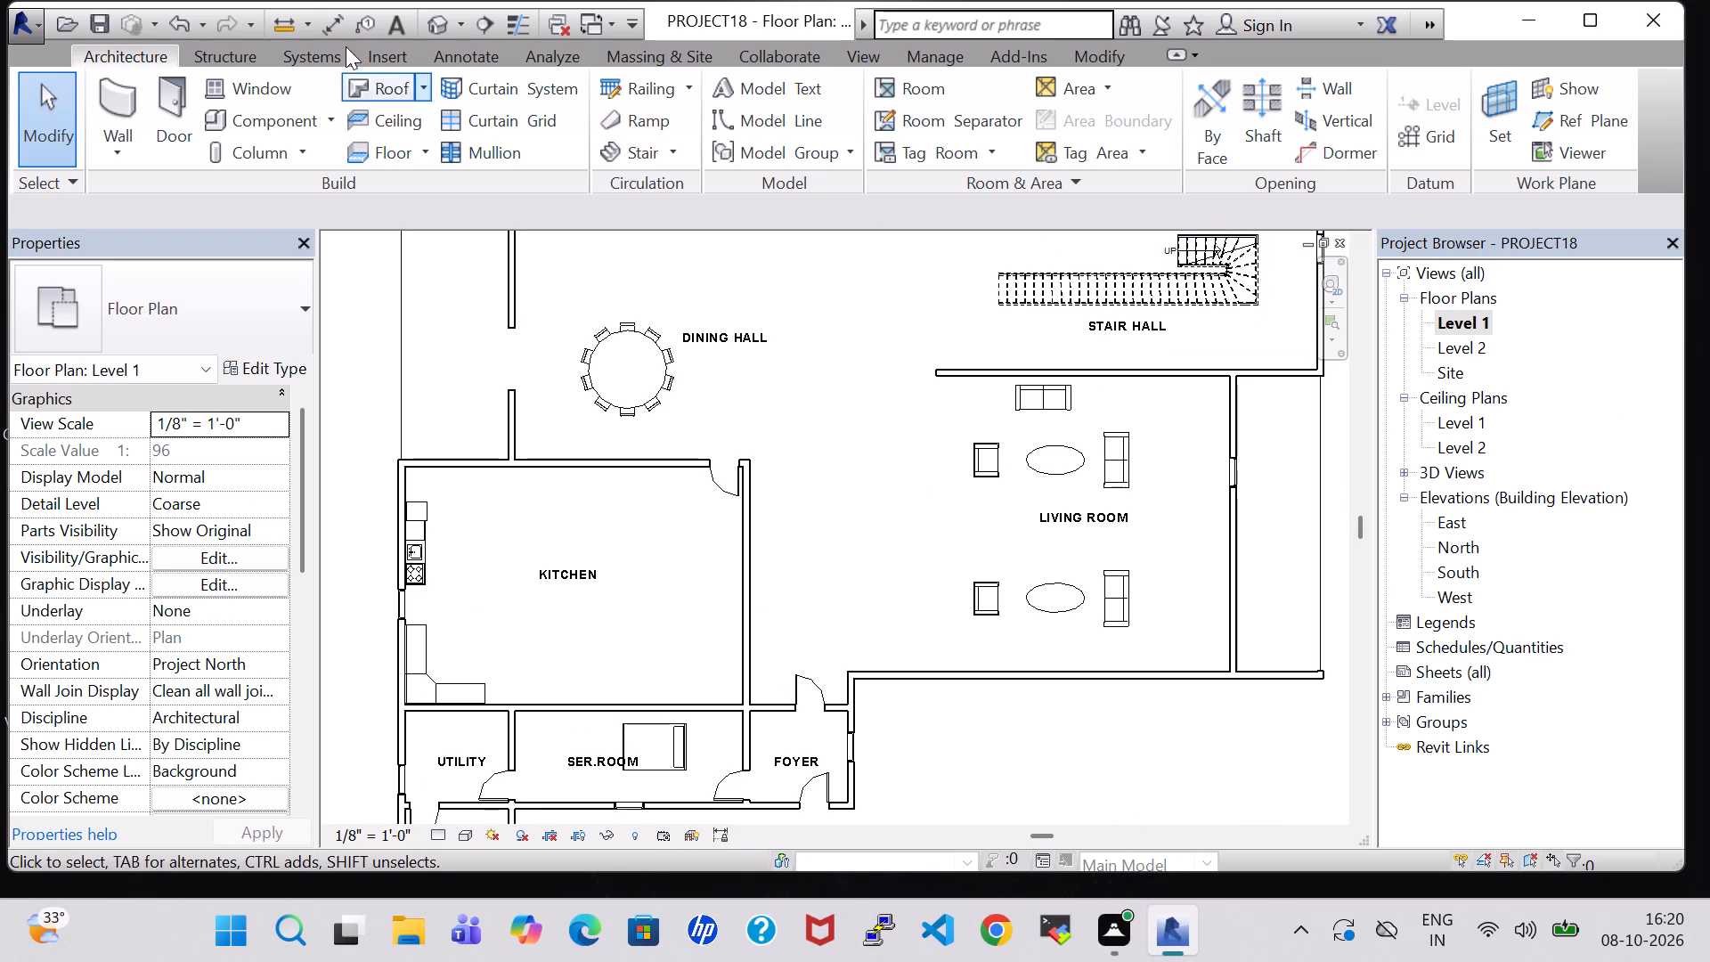
Create a rectangular Generic - 12" floor on Level 1 under the two toilets, about 44' by 25', along their outer walls.
{"action": "left_click", "coordinate": [404, 143]}
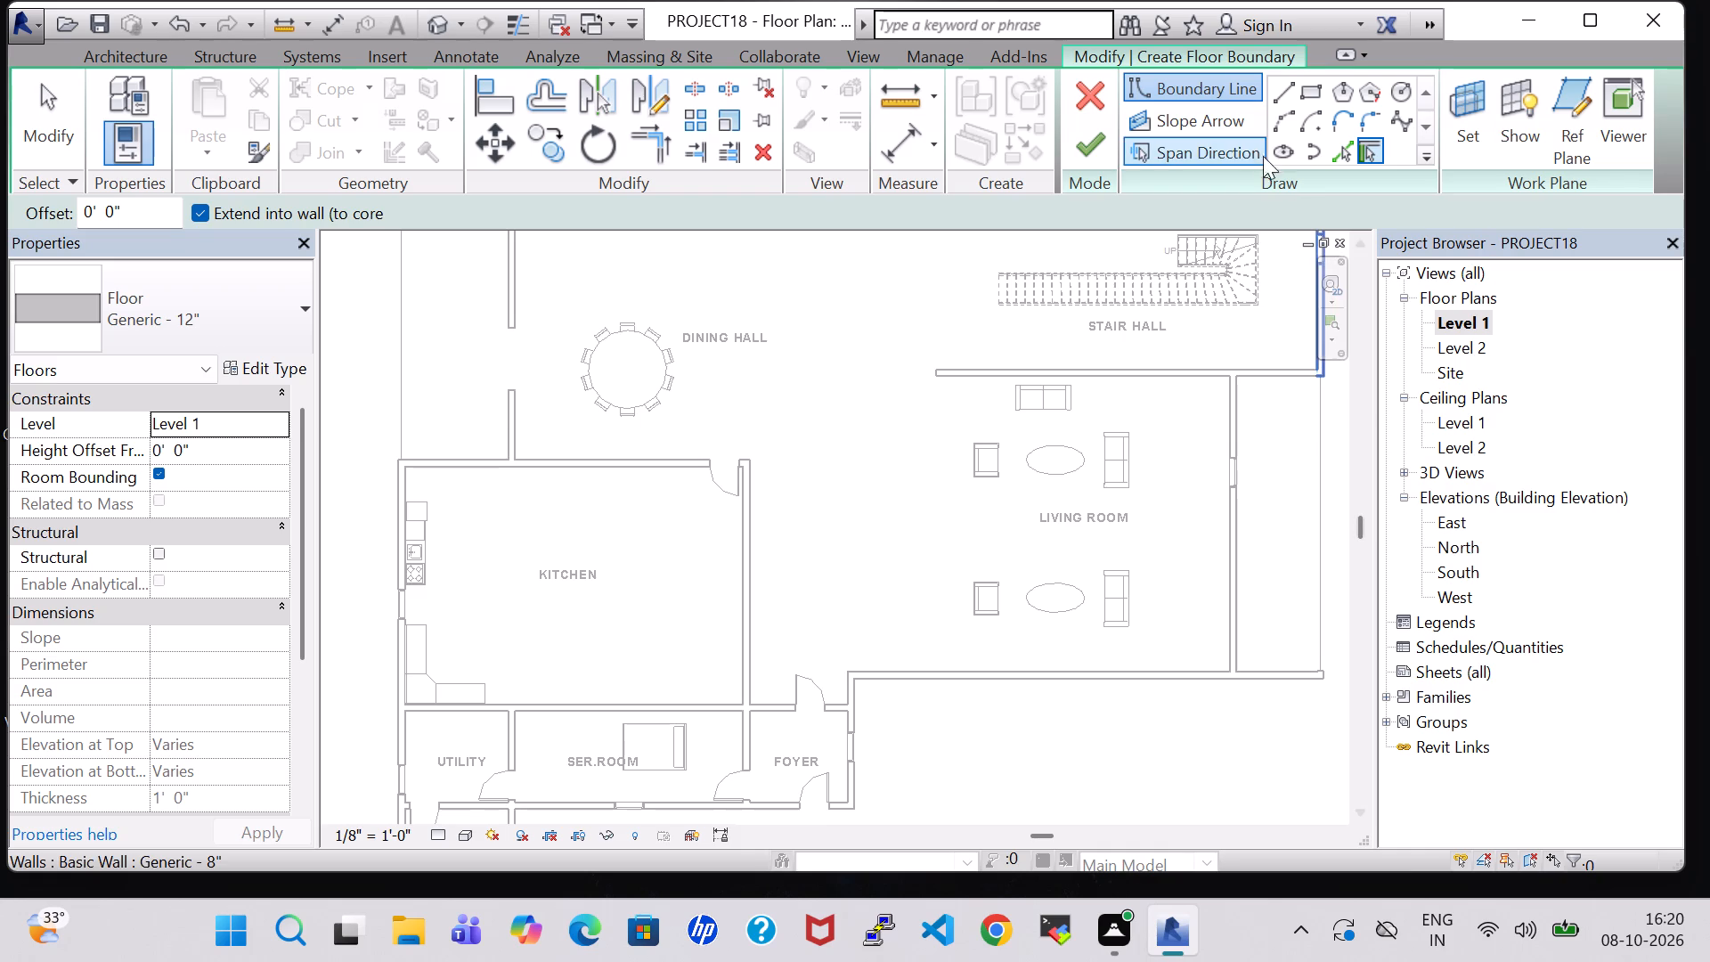
{"action": "left_click", "coordinate": [1302, 86]}
{"action": "scroll", "coordinate": [1201, 209], "scroll_direction": "down", "scroll_amount": 6}
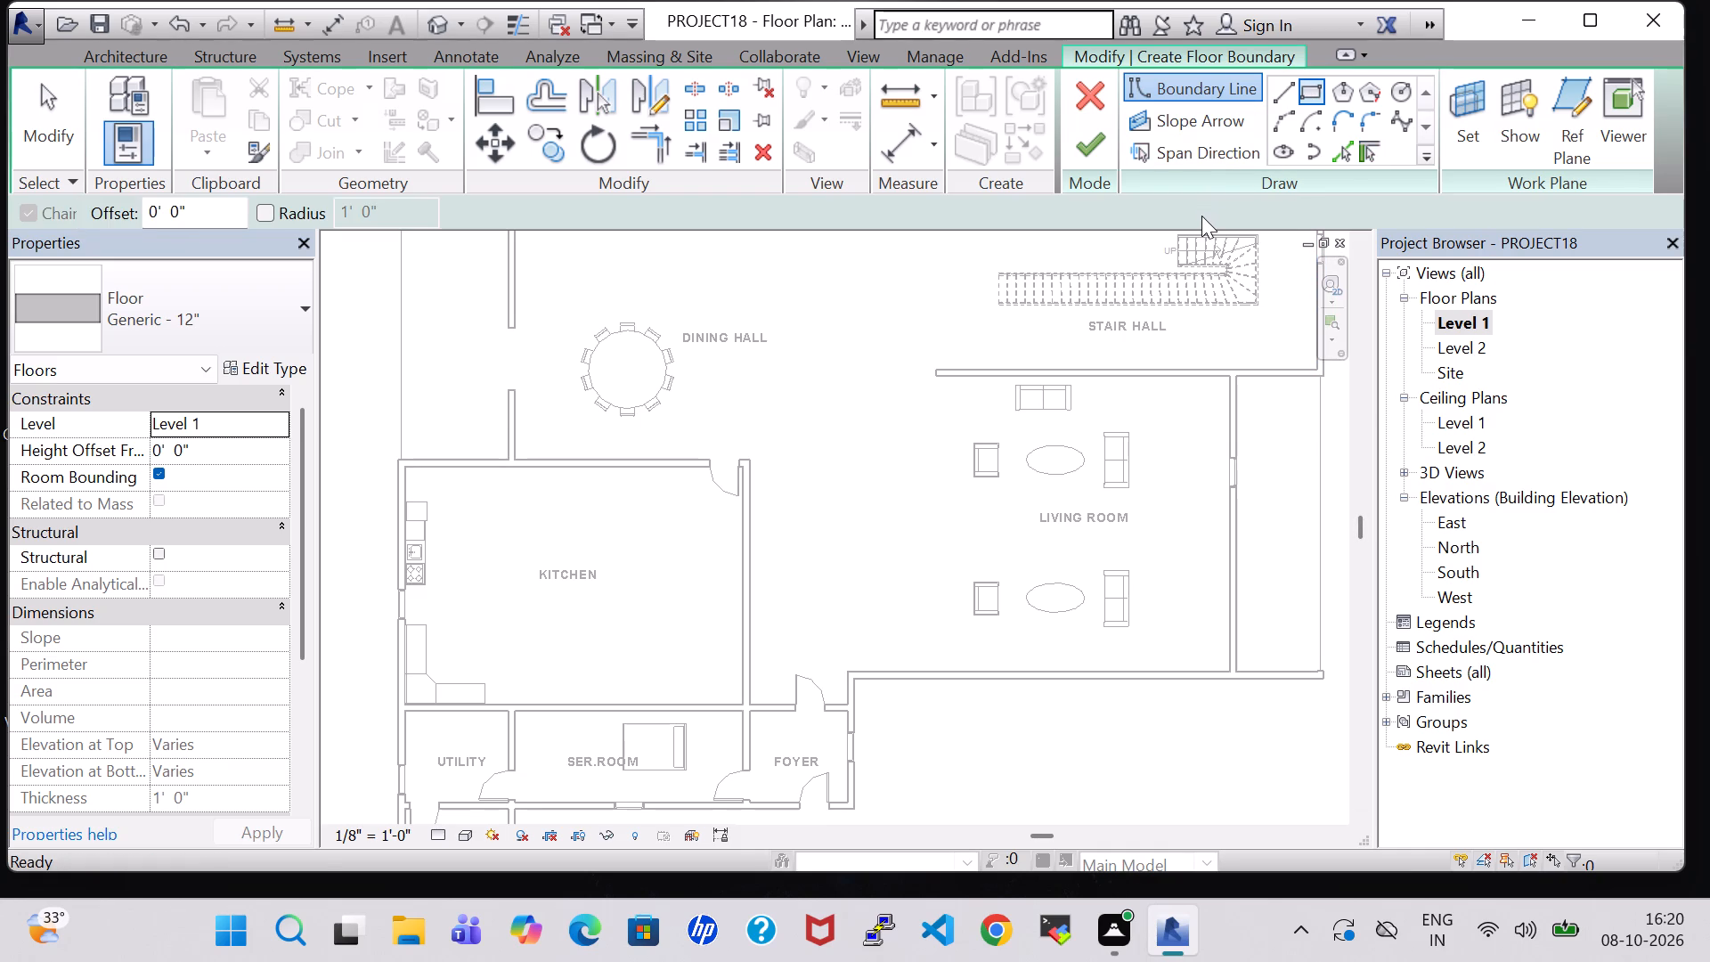
{"action": "scroll", "coordinate": [1038, 306], "scroll_direction": "down", "scroll_amount": 4}
{"action": "middle_click_drag", "start_coordinate": [949, 337], "coordinate": [947, 617]}
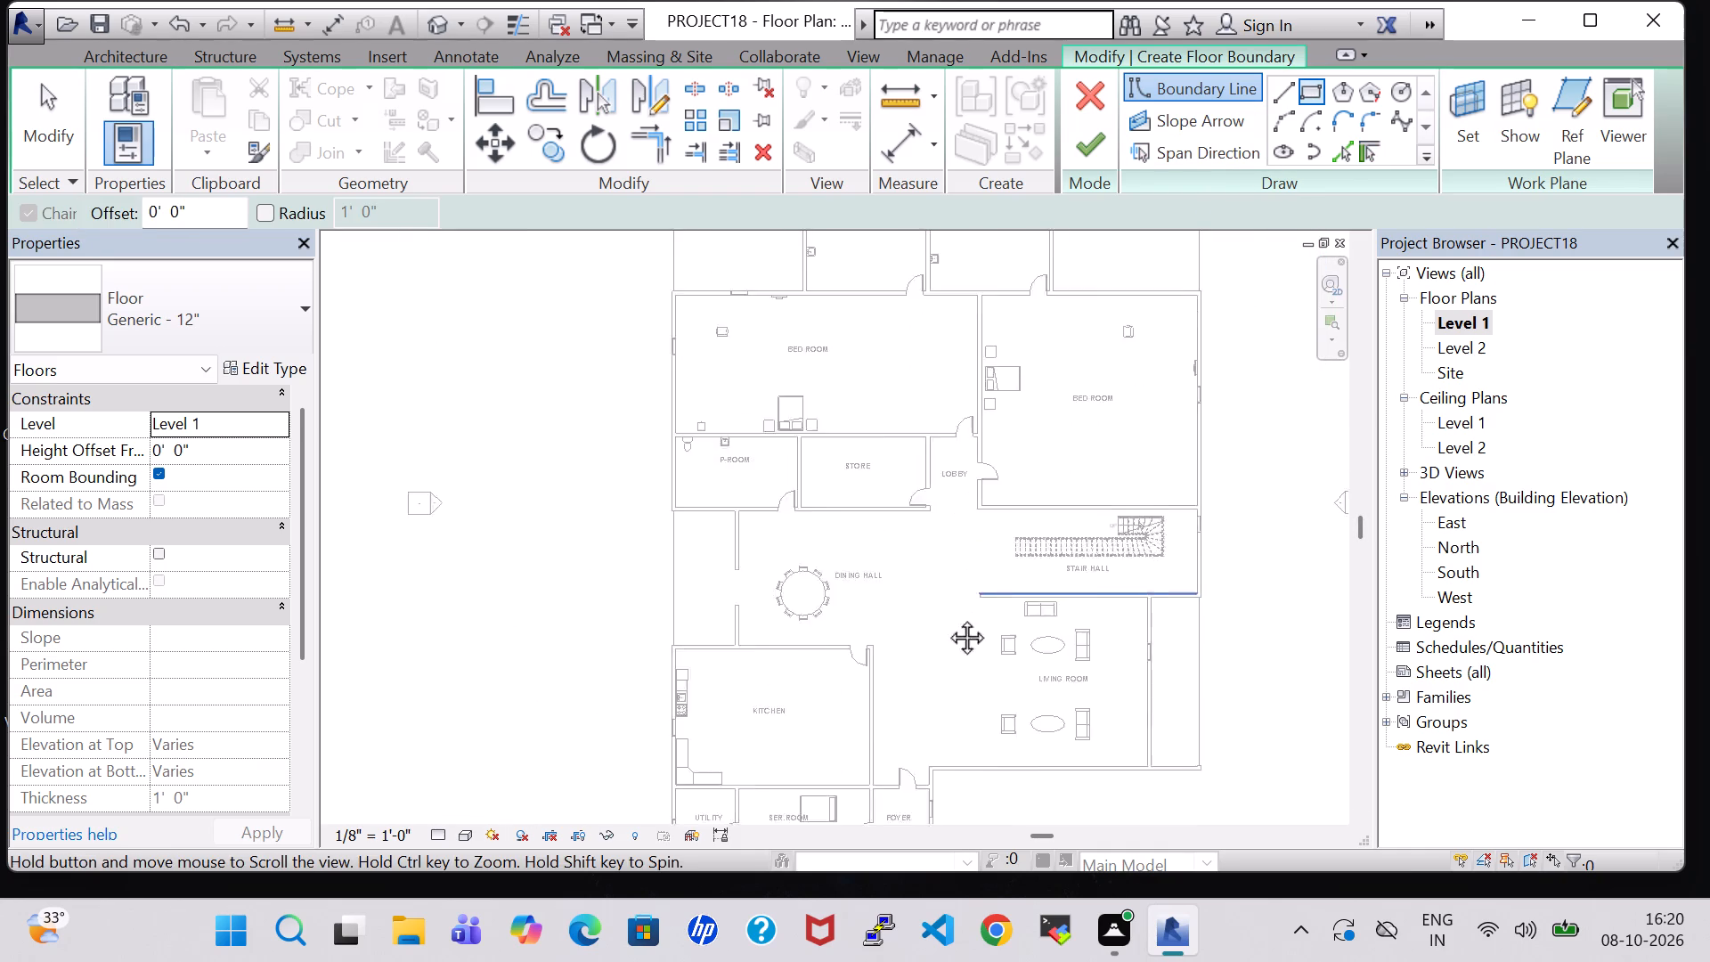
{"action": "middle_click_drag", "start_coordinate": [947, 617], "coordinate": [944, 680]}
{"action": "scroll", "coordinate": [944, 680], "scroll_direction": "up", "scroll_amount": 1}
{"action": "scroll", "coordinate": [777, 453], "scroll_direction": "down", "scroll_amount": 1}
{"action": "middle_click_drag", "start_coordinate": [847, 443], "coordinate": [845, 608]}
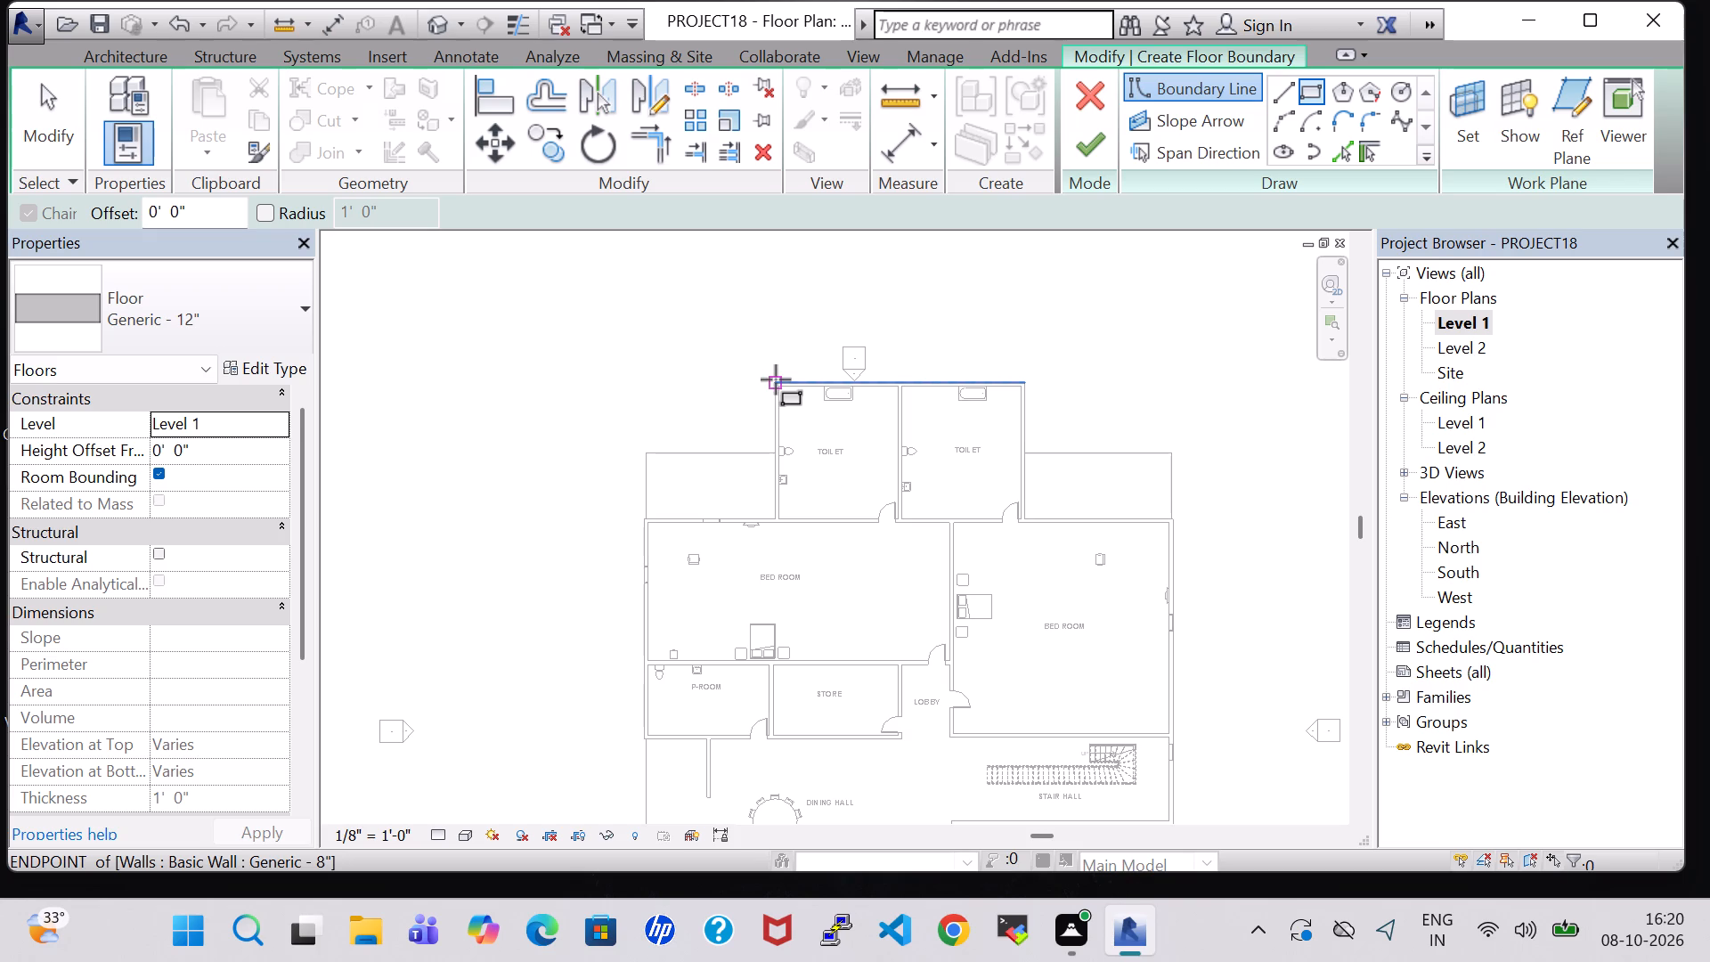
{"action": "left_click", "coordinate": [776, 381]}
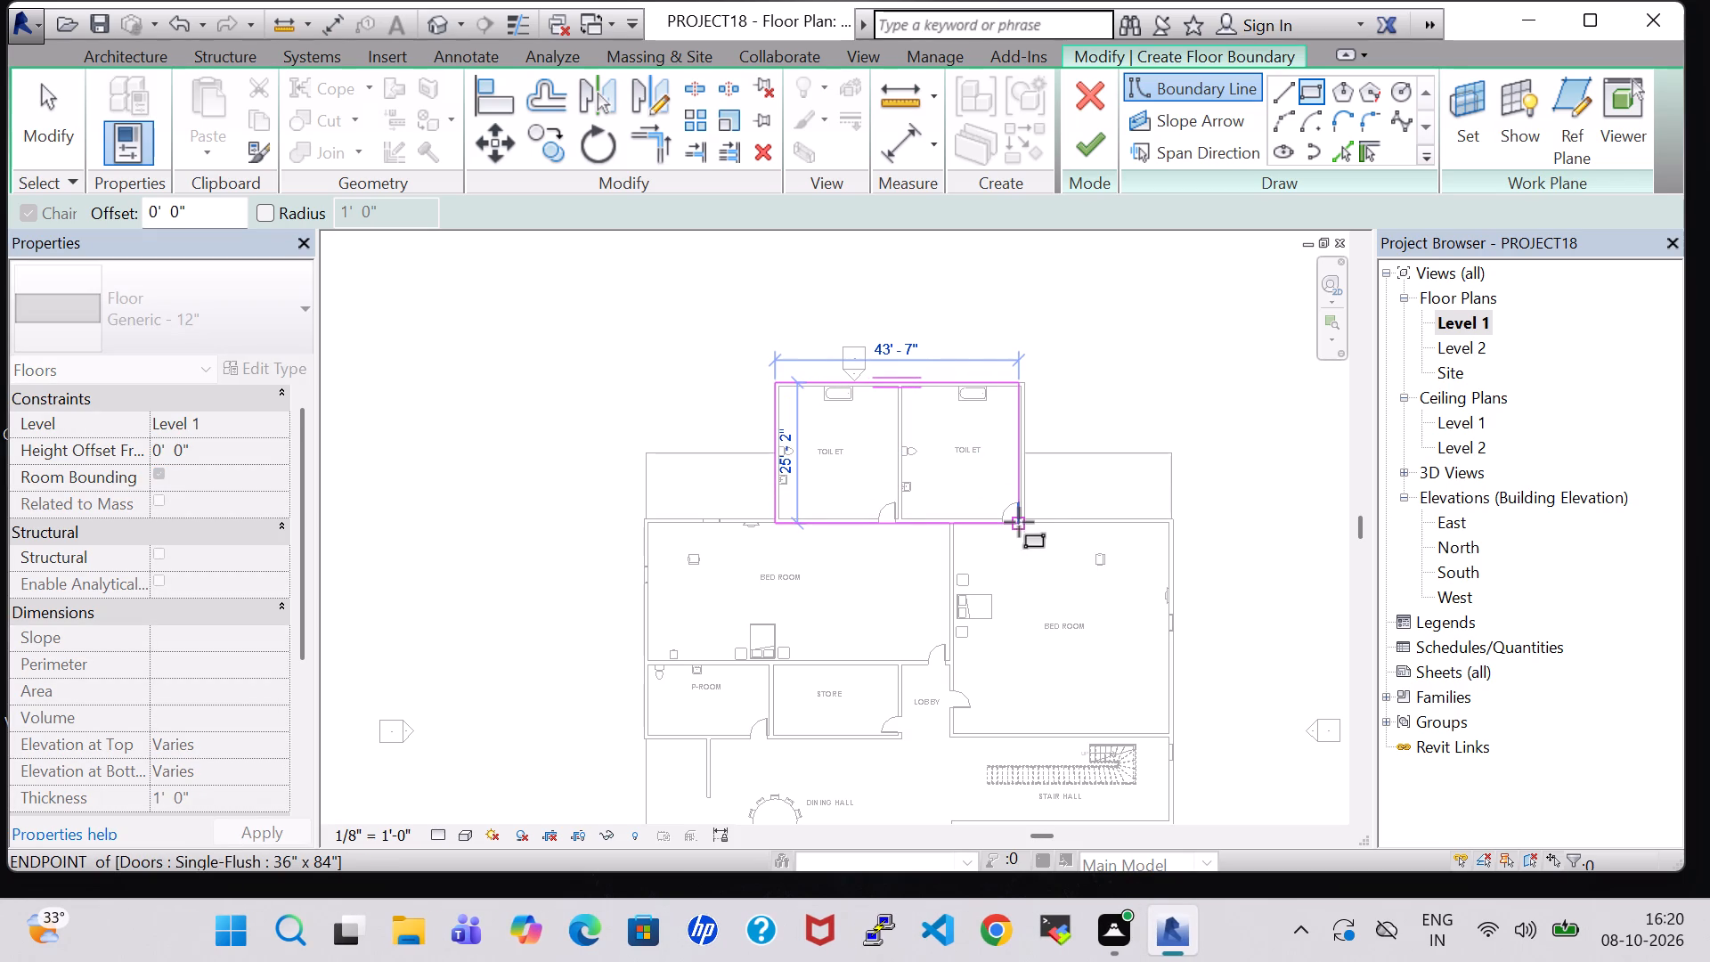
{"action": "scroll", "coordinate": [1019, 522], "scroll_direction": "up", "scroll_amount": 4}
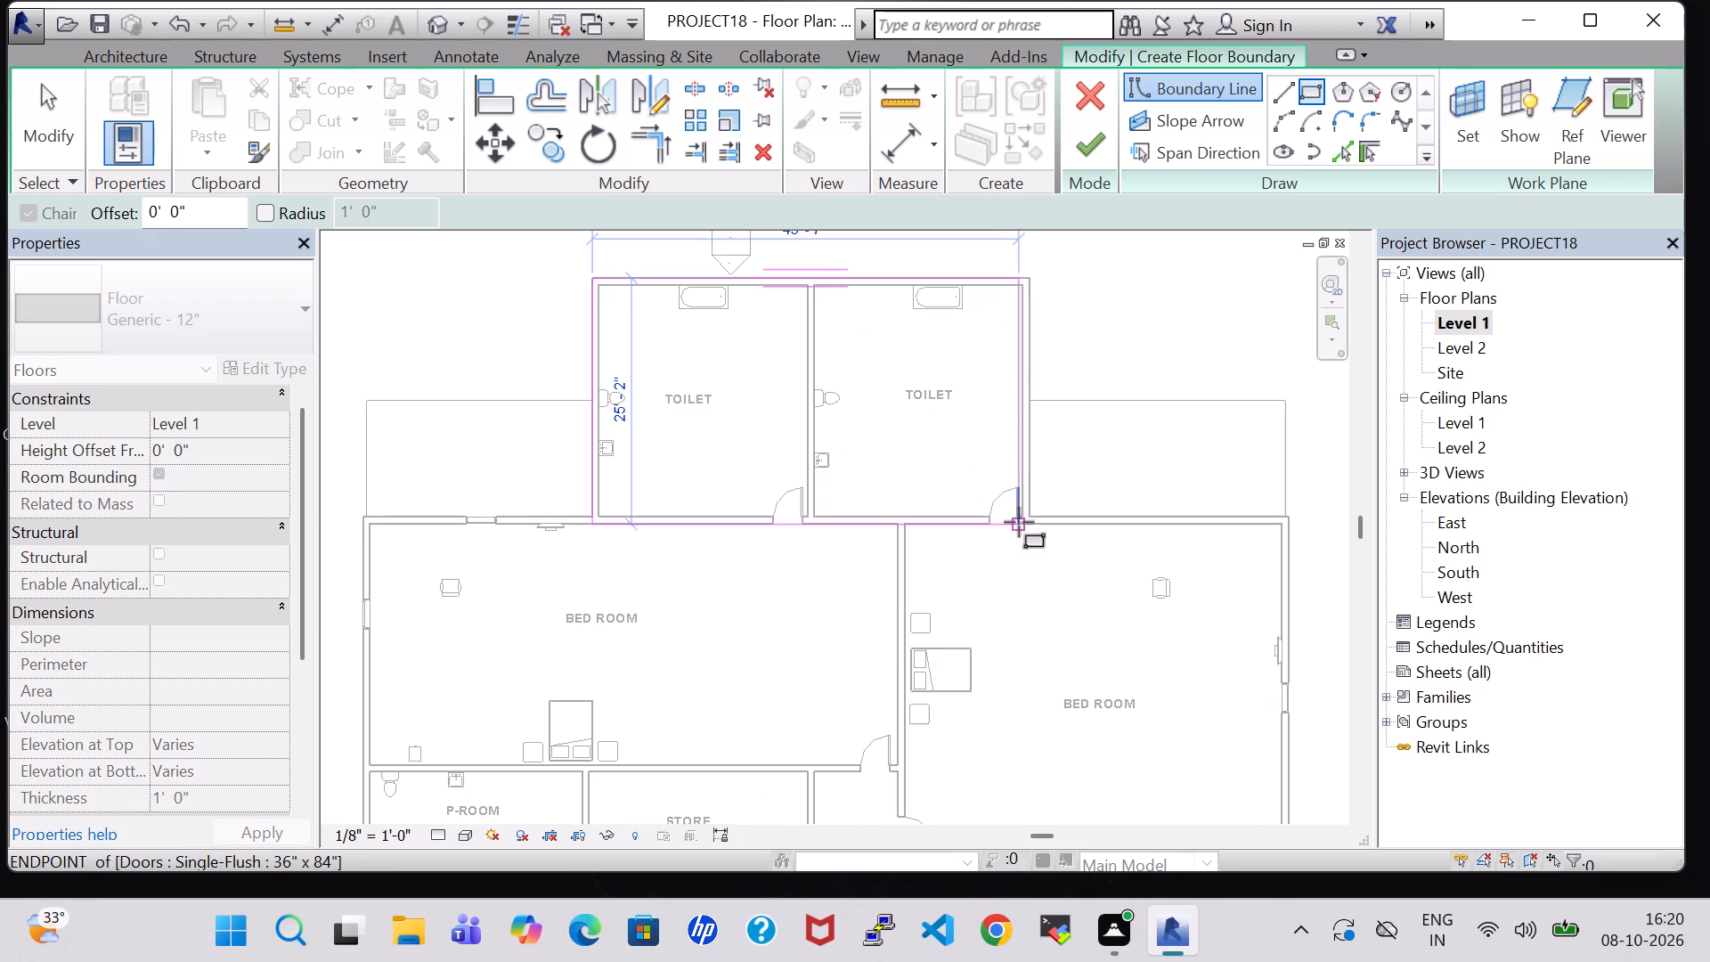
{"action": "left_click", "coordinate": [1027, 520]}
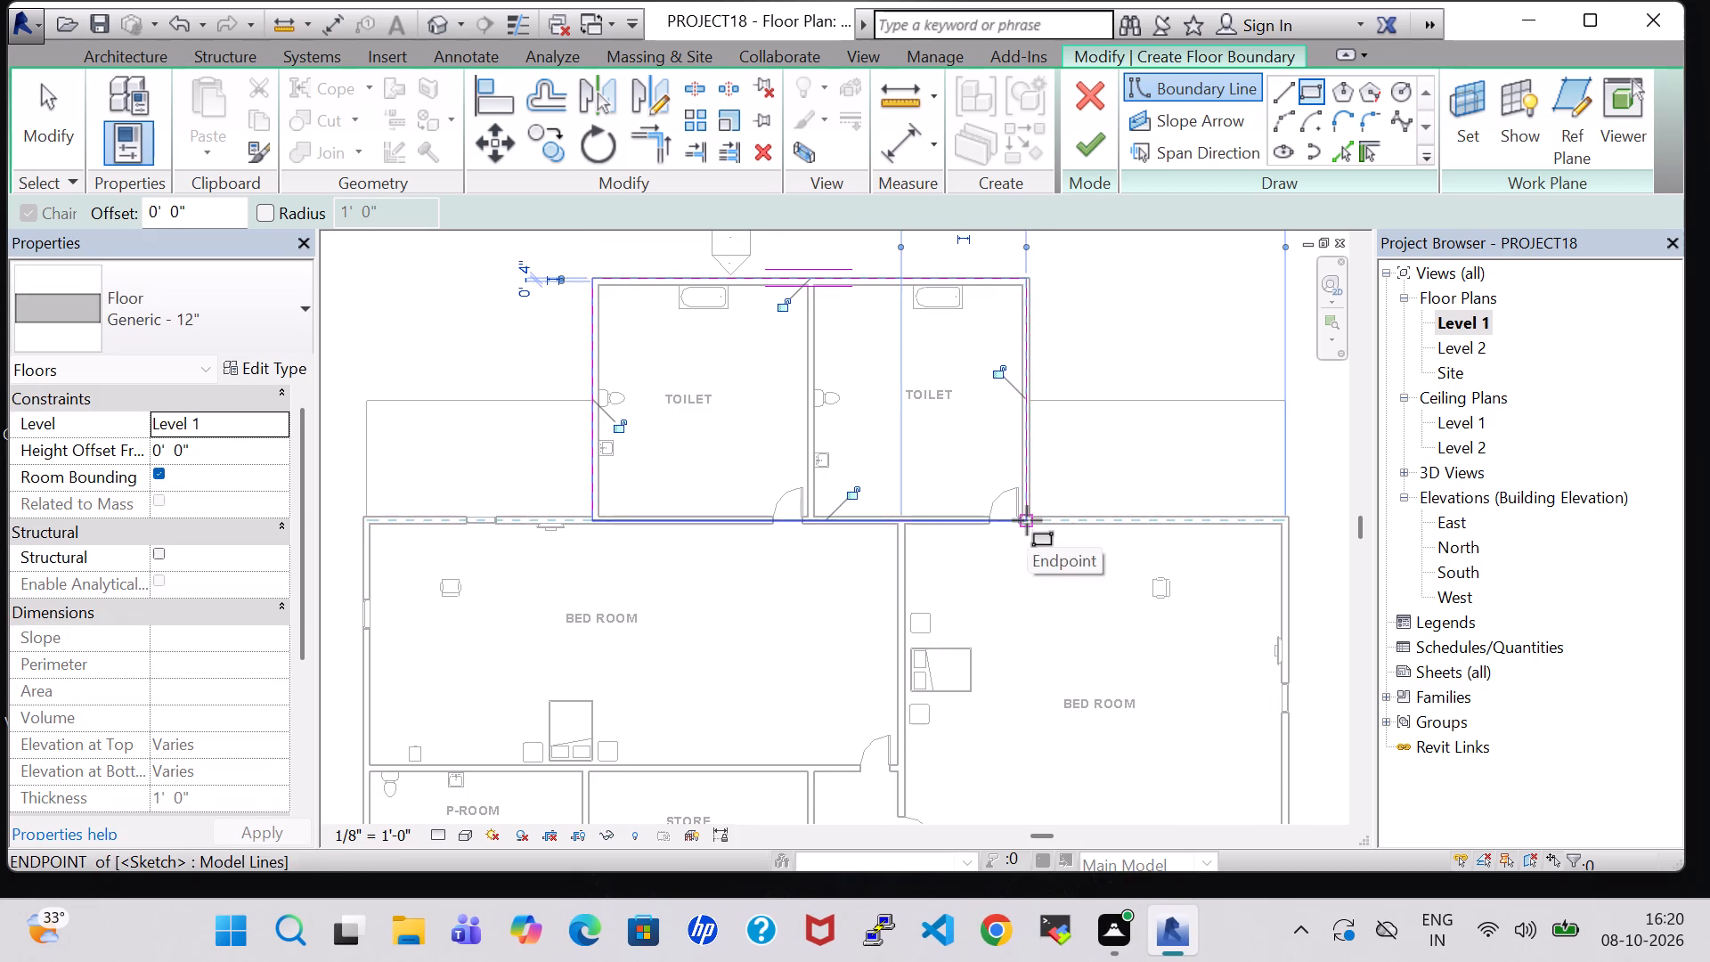
{"action": "left_click", "coordinate": [1080, 147]}
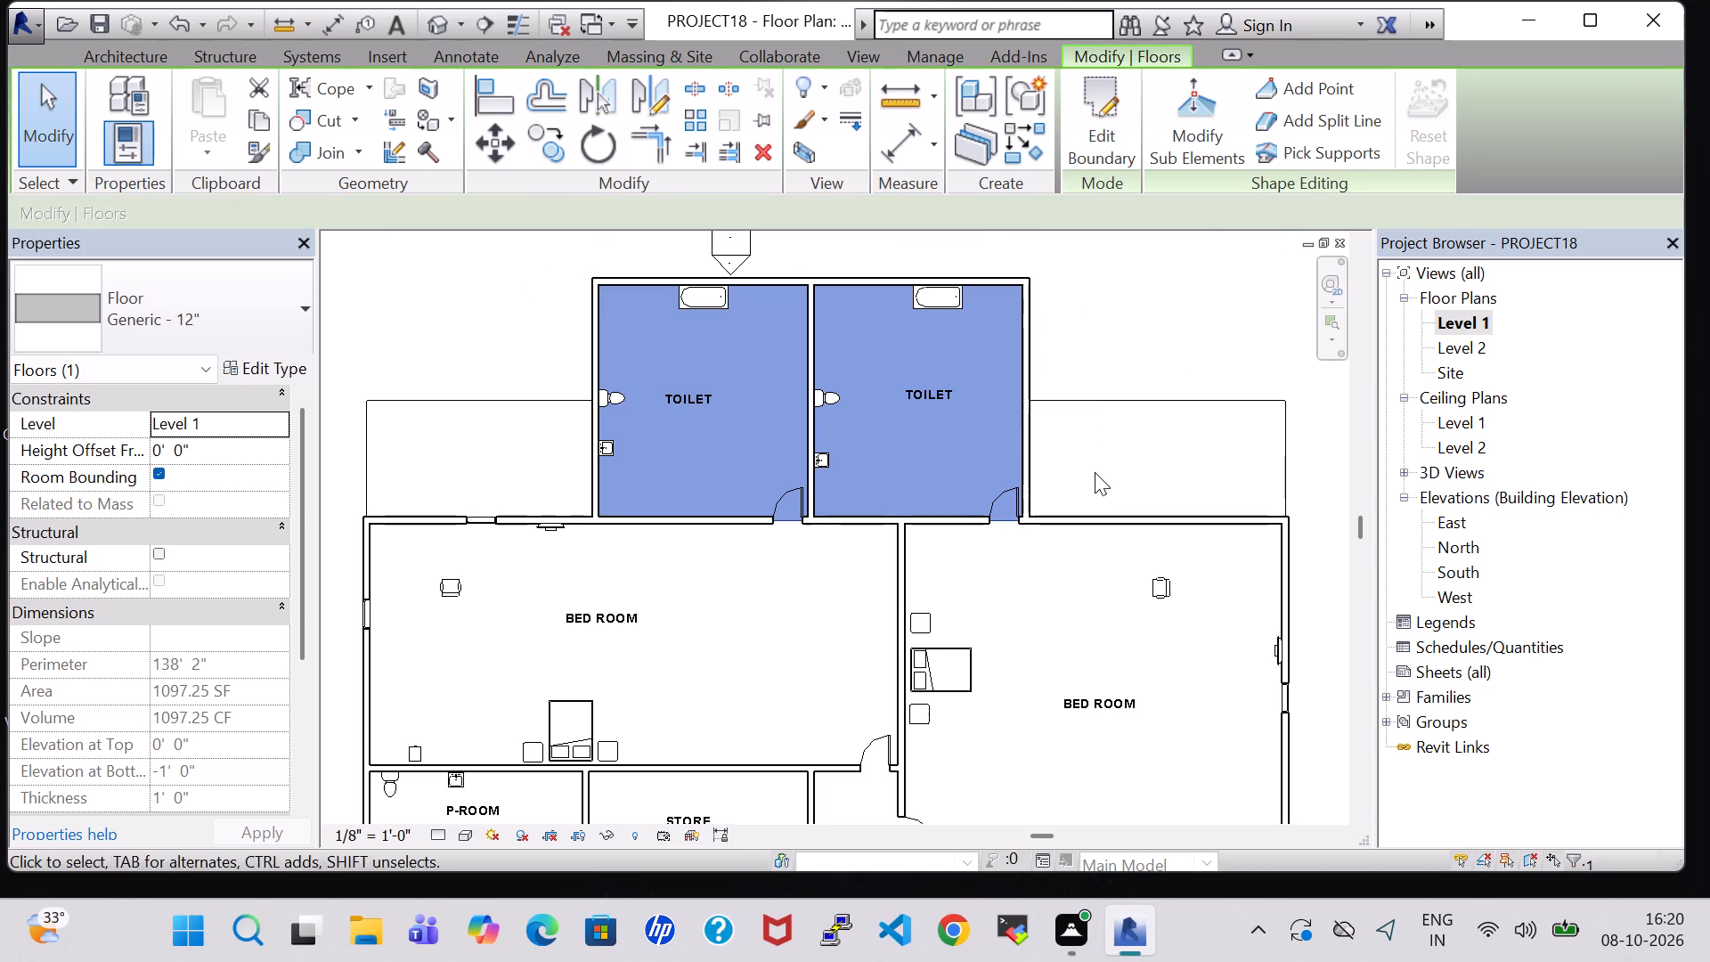
{"action": "left_click", "coordinate": [1070, 609]}
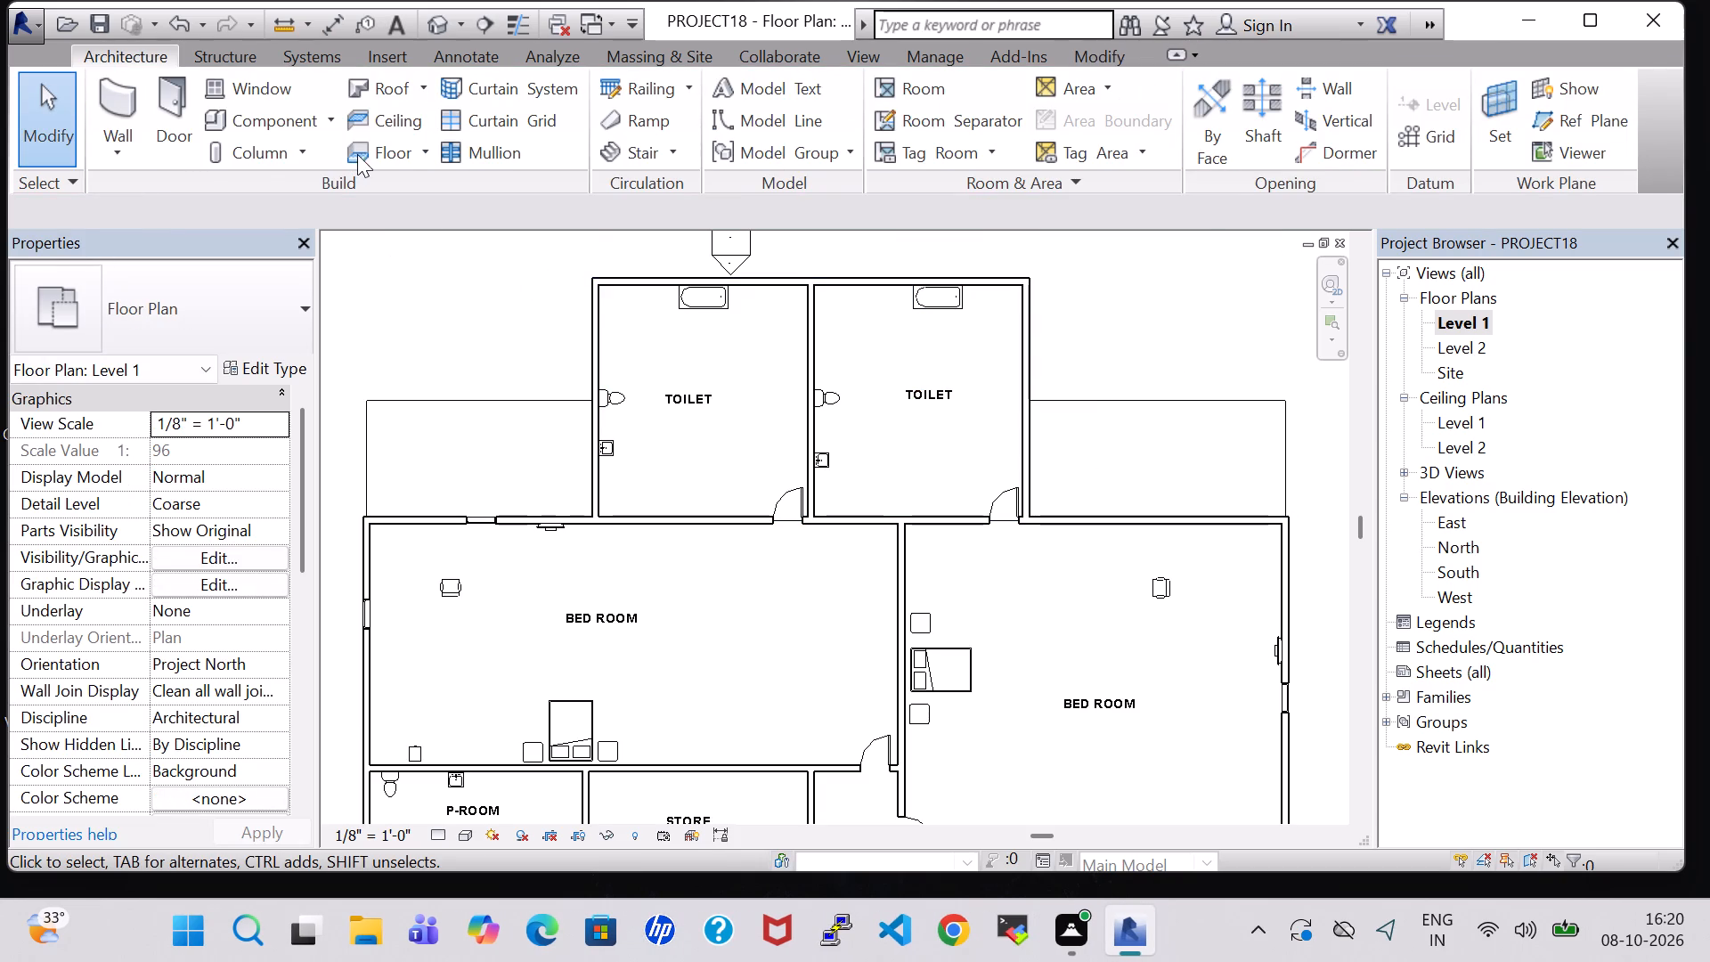
Create a rectangular Generic - 12" floor under both bedrooms, P-room, store and lobby, about 93'-3" by 37'-8".
{"action": "left_click", "coordinate": [359, 154]}
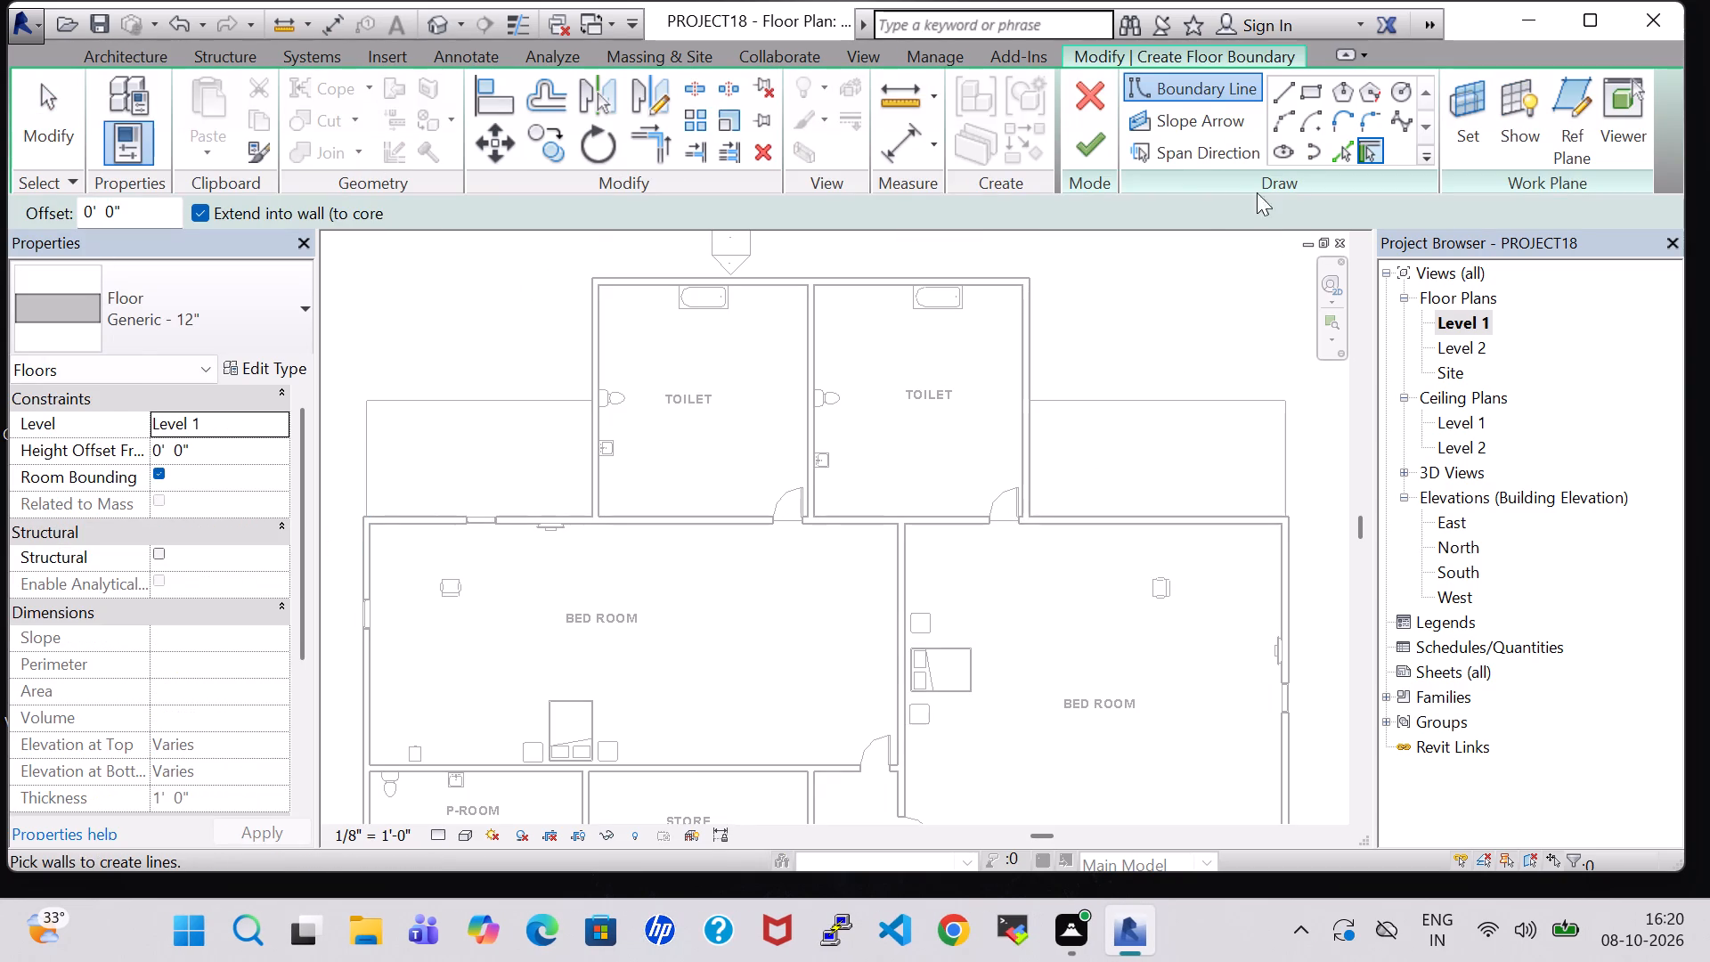
{"action": "left_click", "coordinate": [1313, 79]}
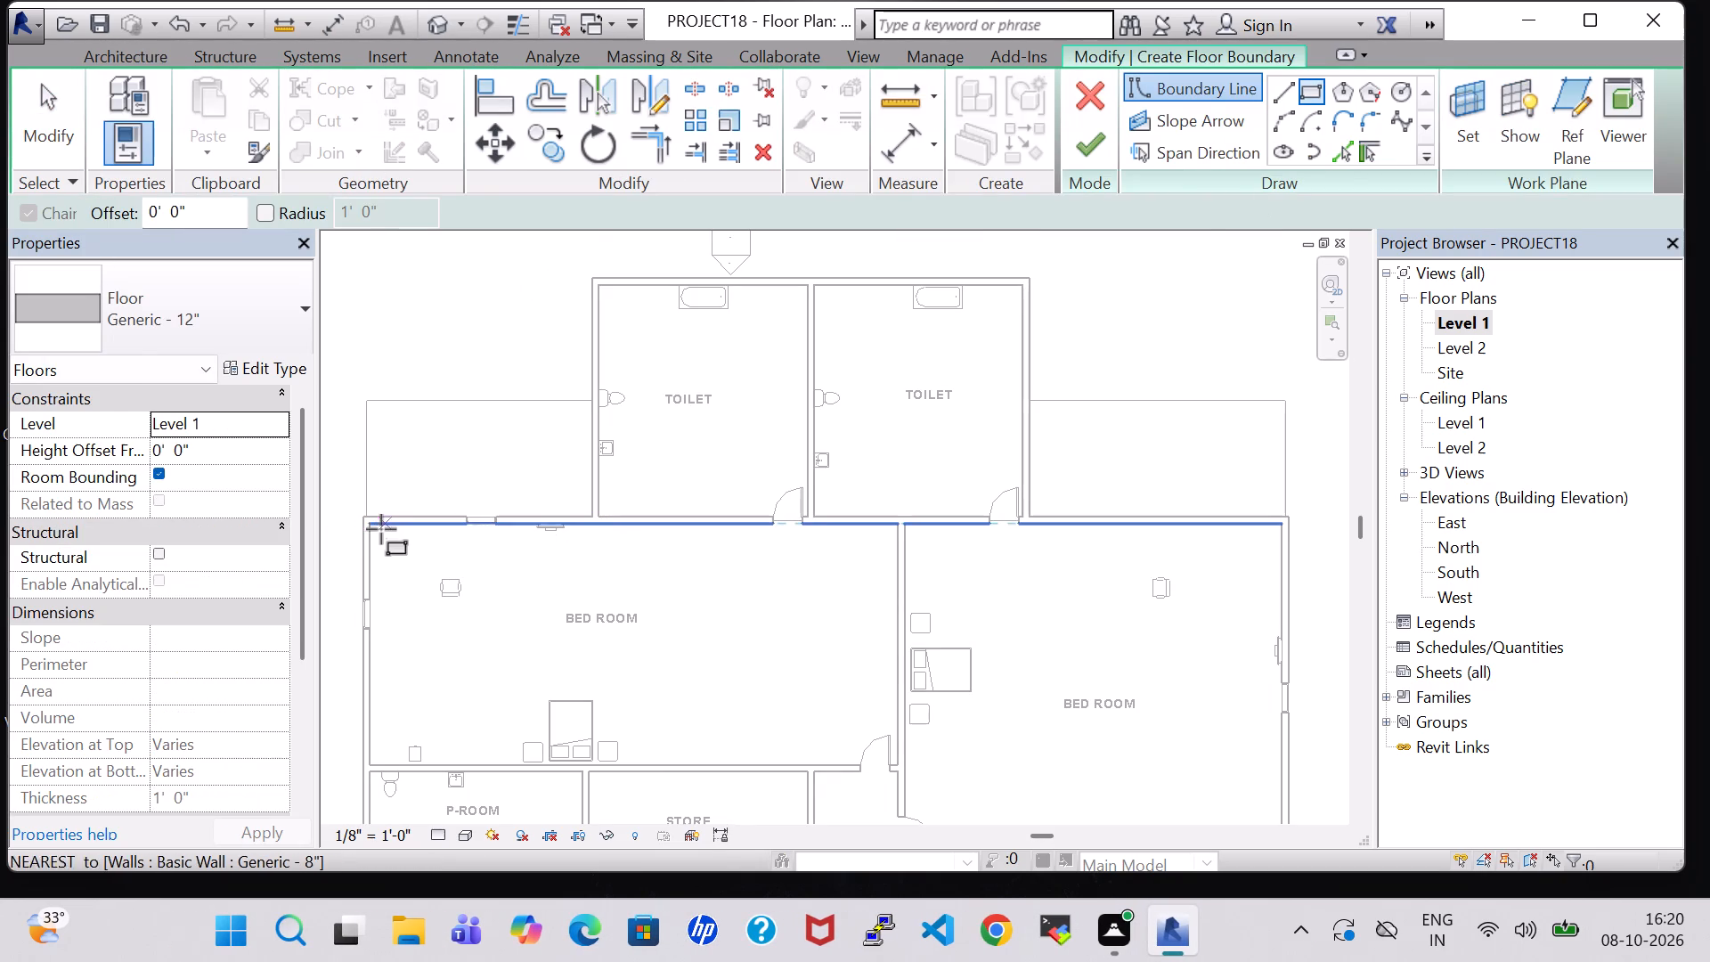
{"action": "left_click", "coordinate": [368, 527]}
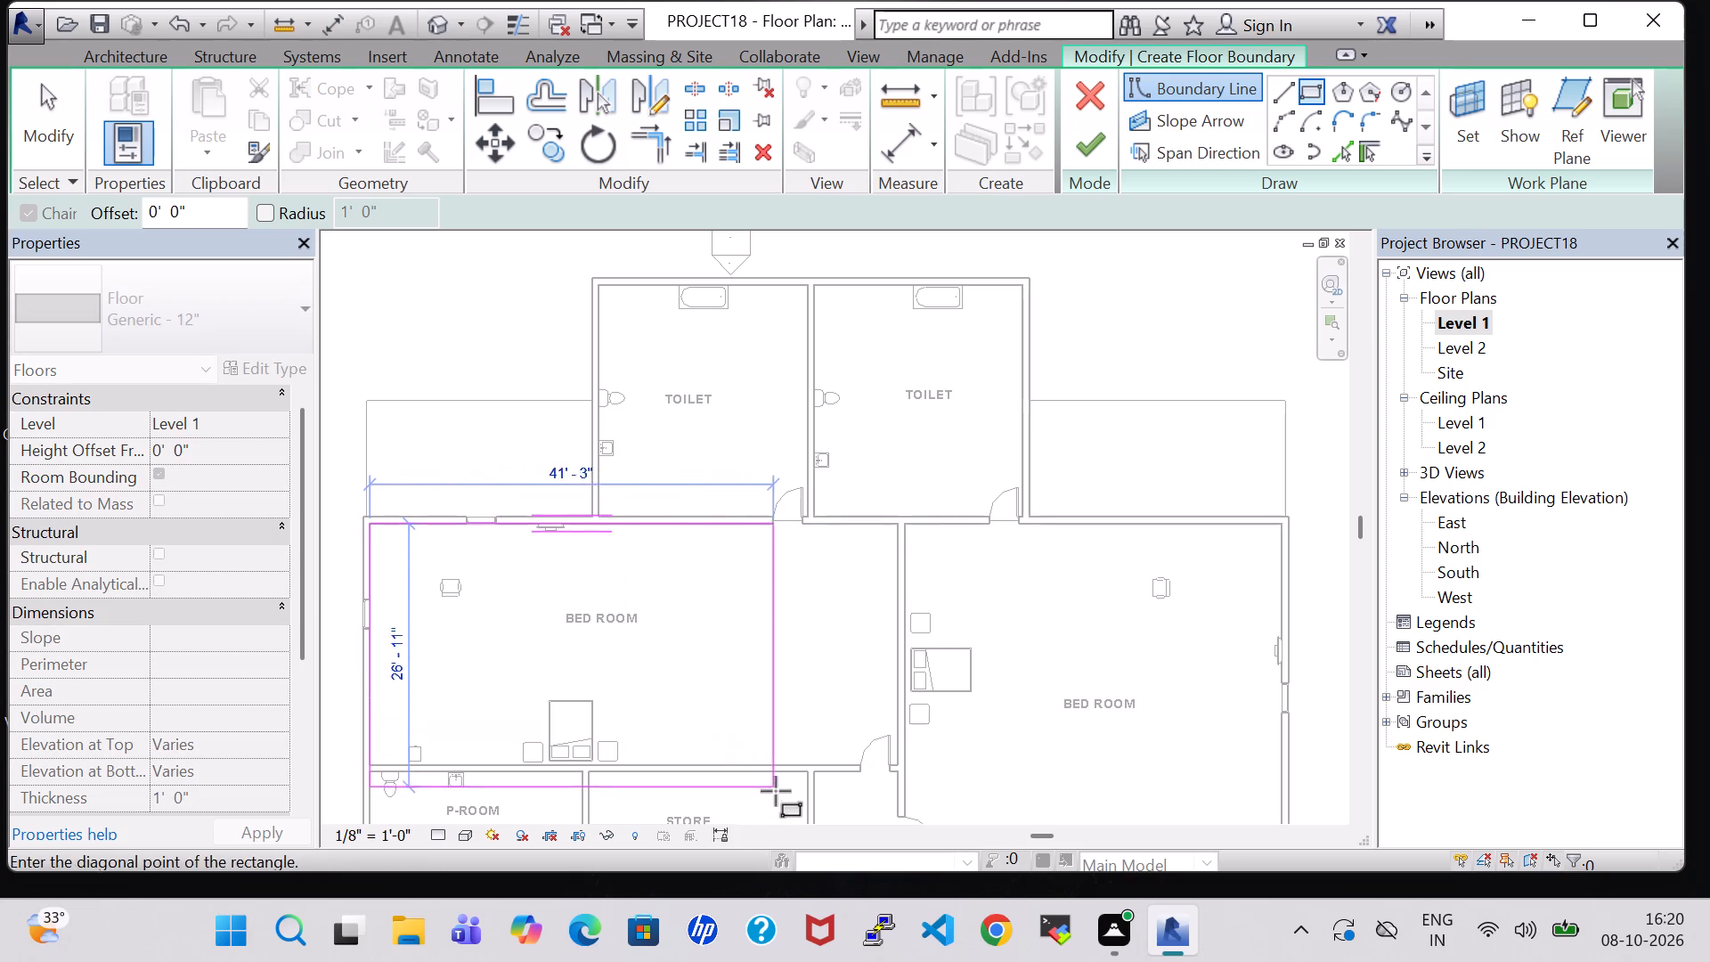
{"action": "scroll", "coordinate": [804, 817], "scroll_direction": "down", "scroll_amount": 3}
{"action": "middle_click_drag", "start_coordinate": [770, 734], "coordinate": [765, 583]}
{"action": "middle_click_drag", "start_coordinate": [765, 556], "coordinate": [750, 402]}
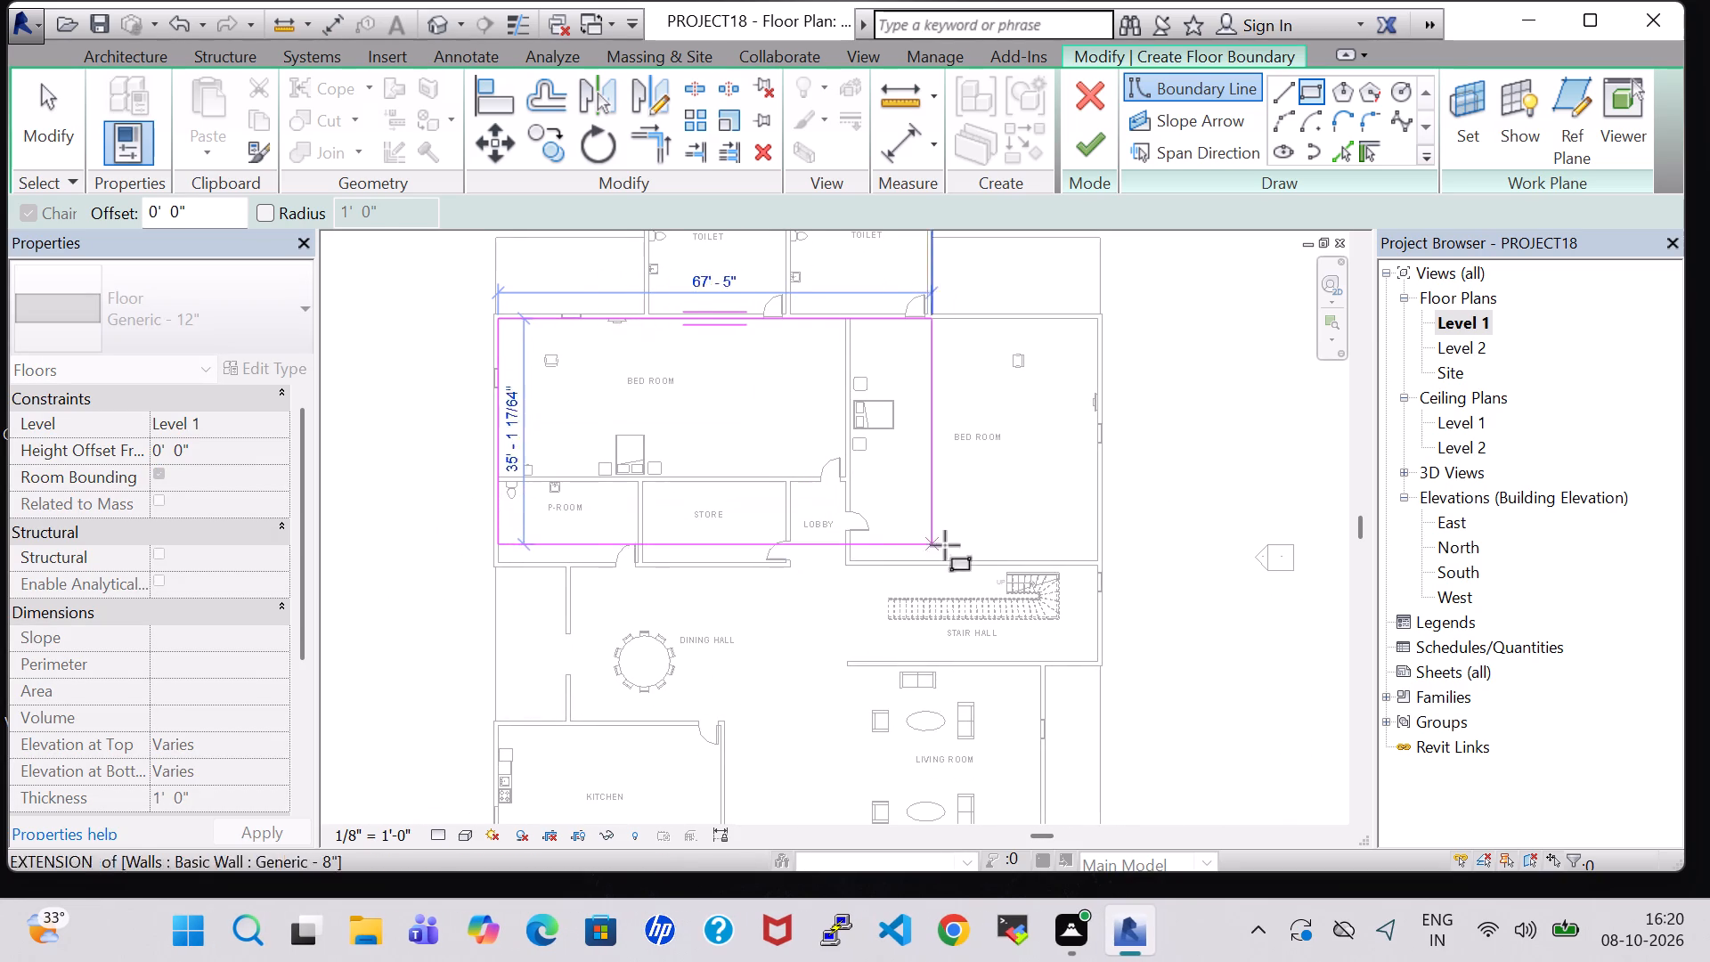
{"action": "left_click", "coordinate": [1093, 560]}
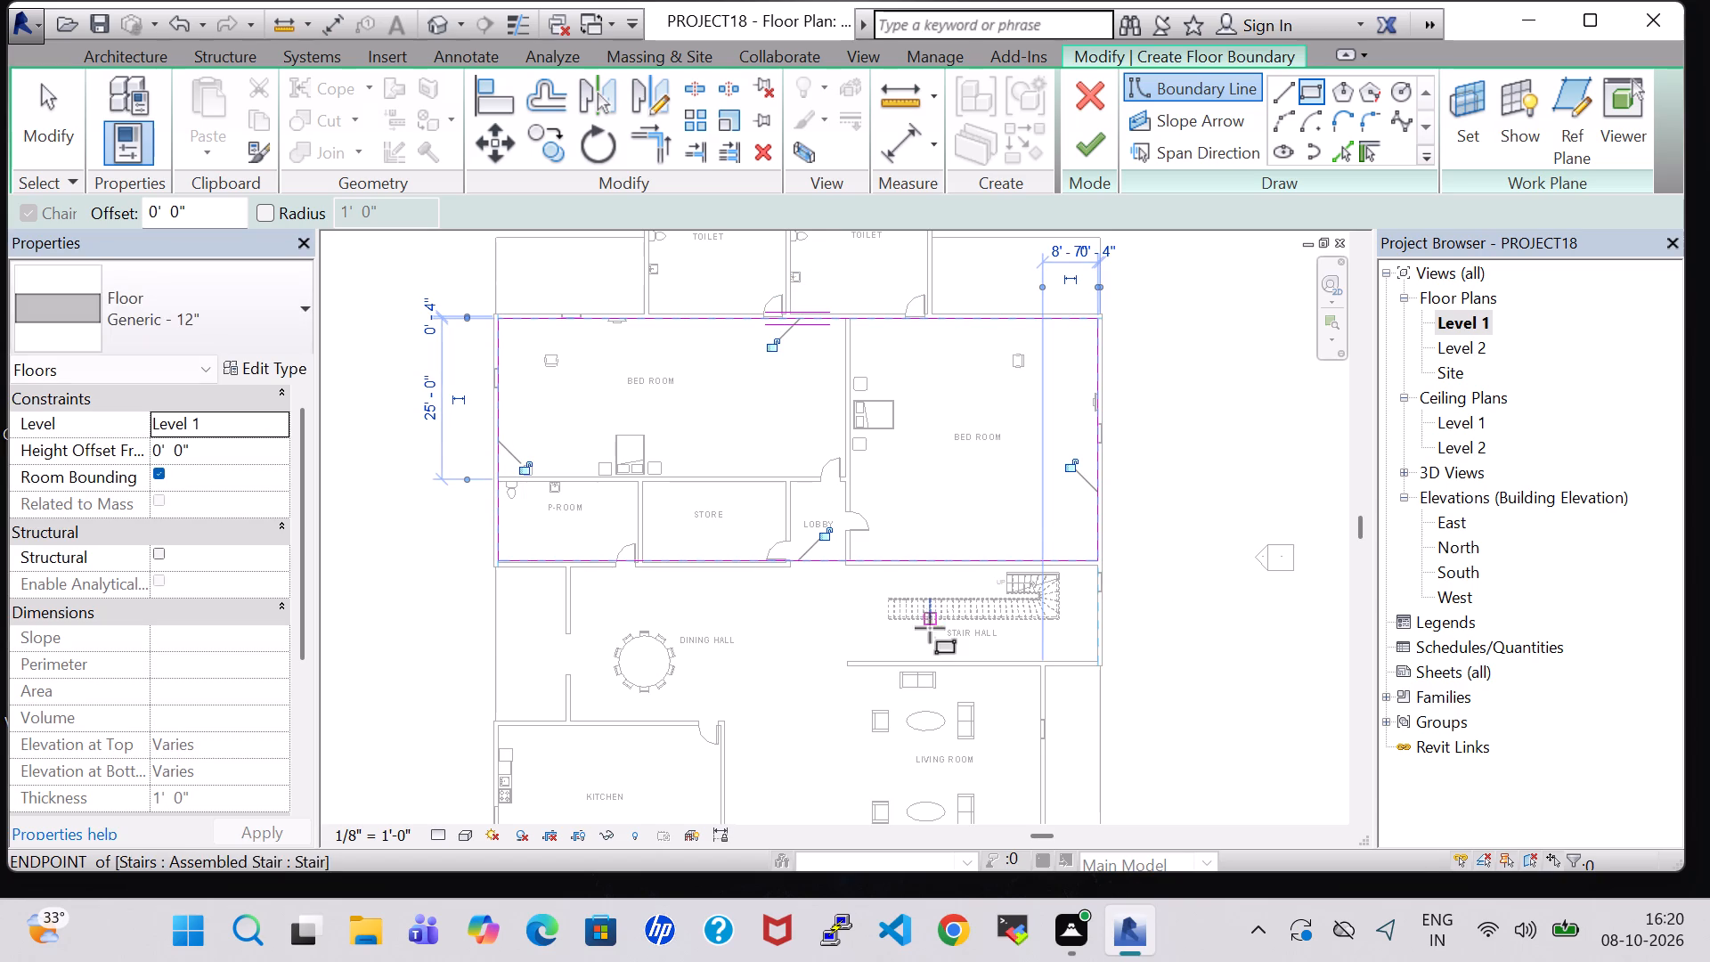
{"action": "left_click", "coordinate": [1087, 162]}
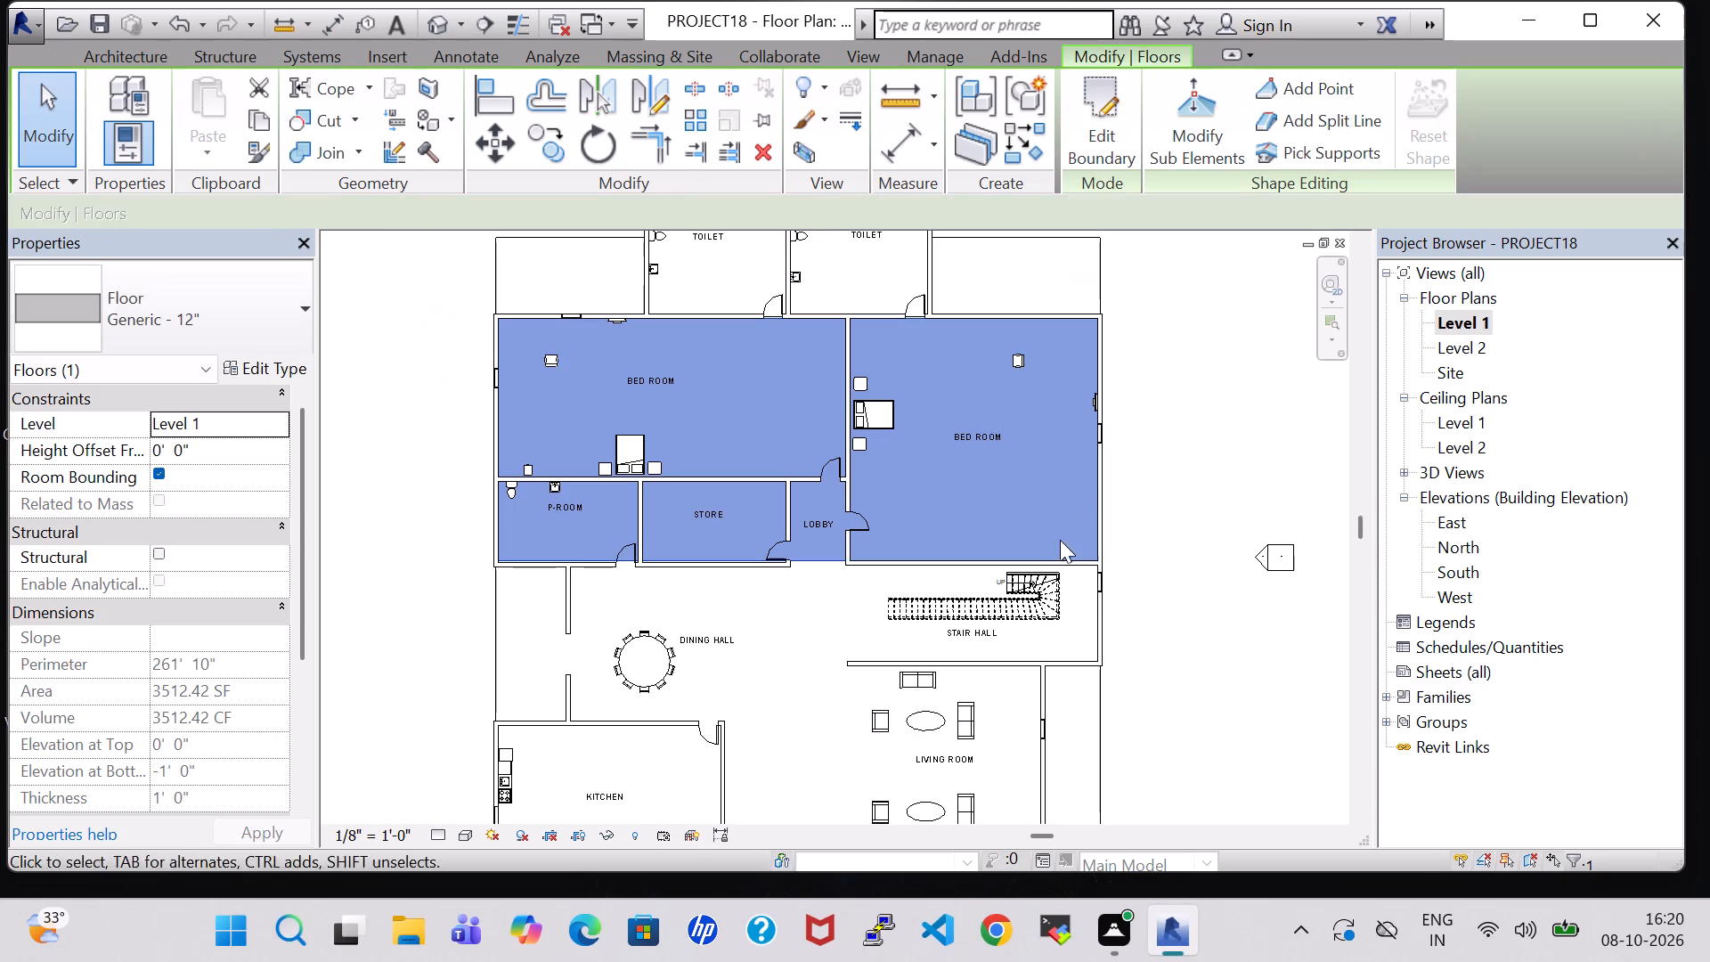
{"action": "left_click", "coordinate": [1180, 591]}
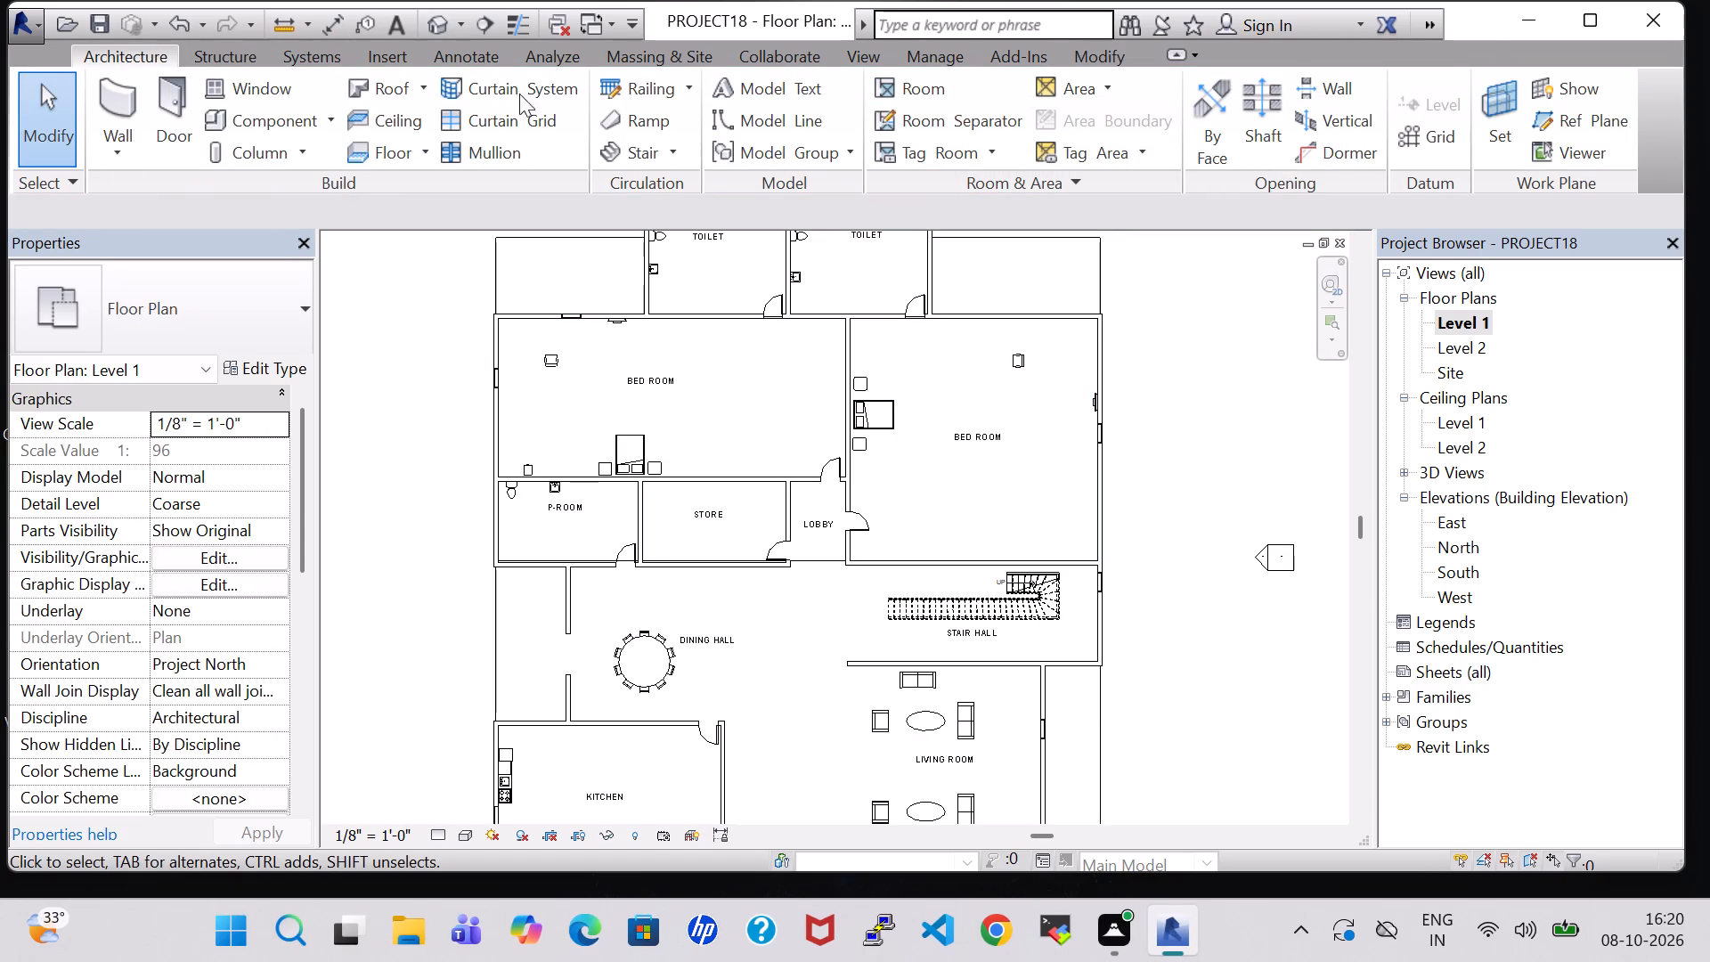
Create a rectangular Generic - 12" floor from the dining hall's northwest corner to the east exterior line, level with the kitchen's north wall, about 83'-0" by 23'-11".
{"action": "left_click", "coordinate": [400, 148]}
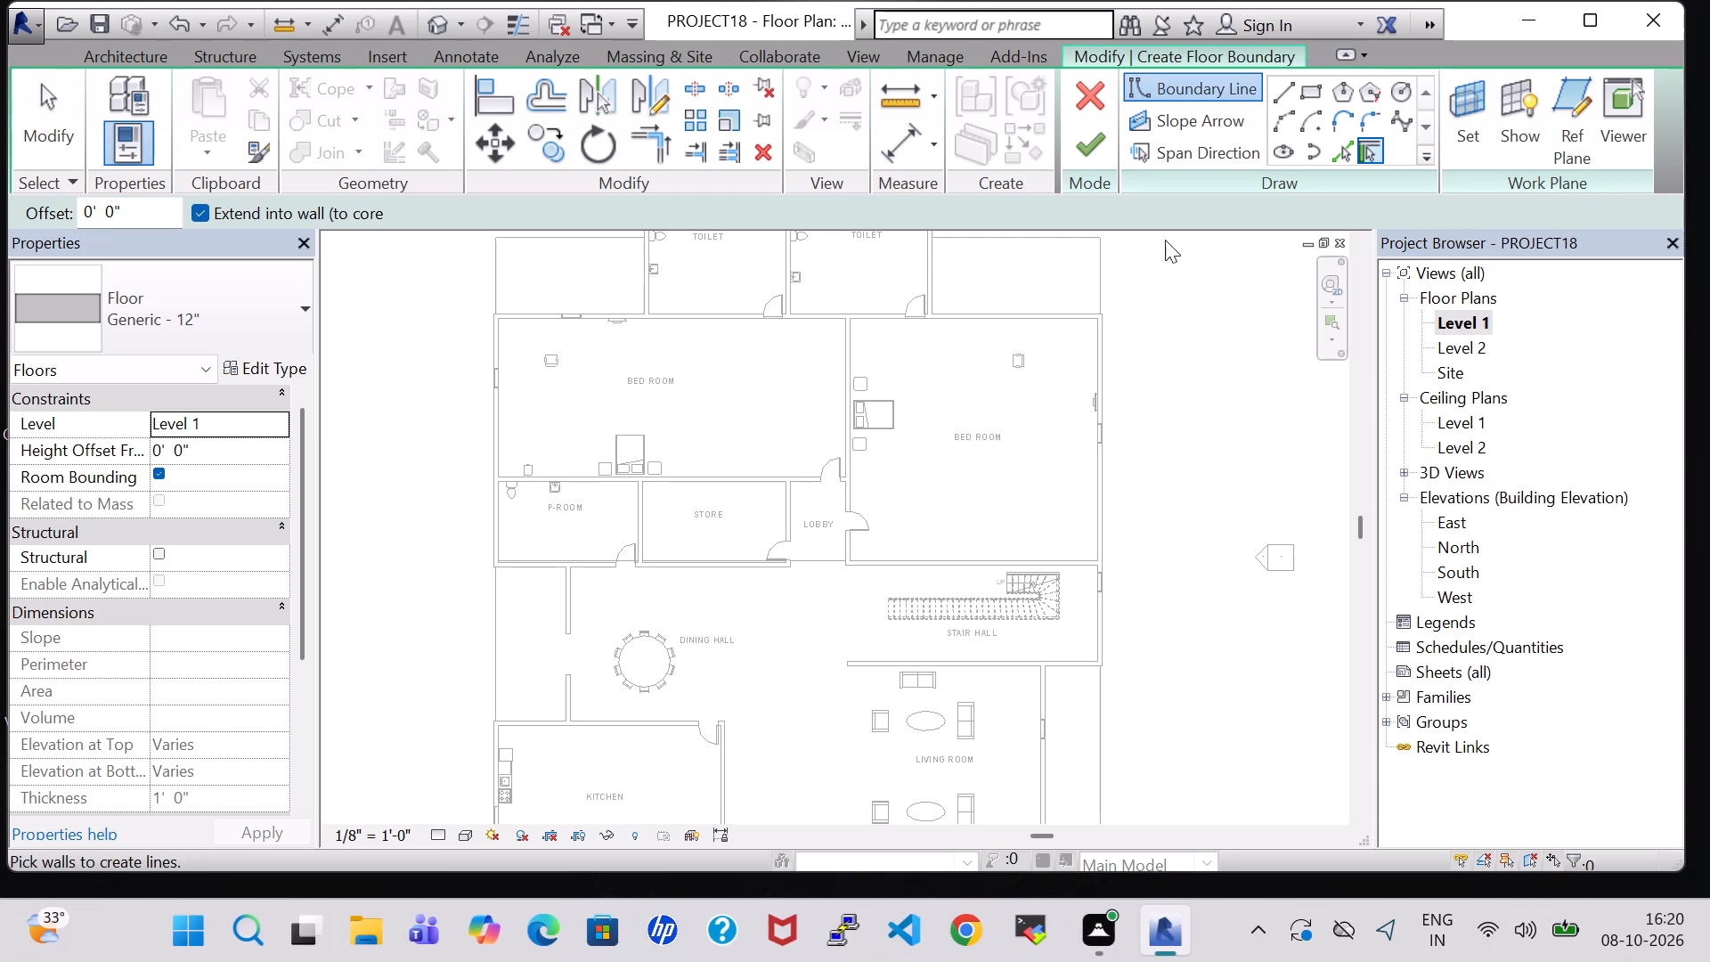
{"action": "left_click", "coordinate": [1304, 94]}
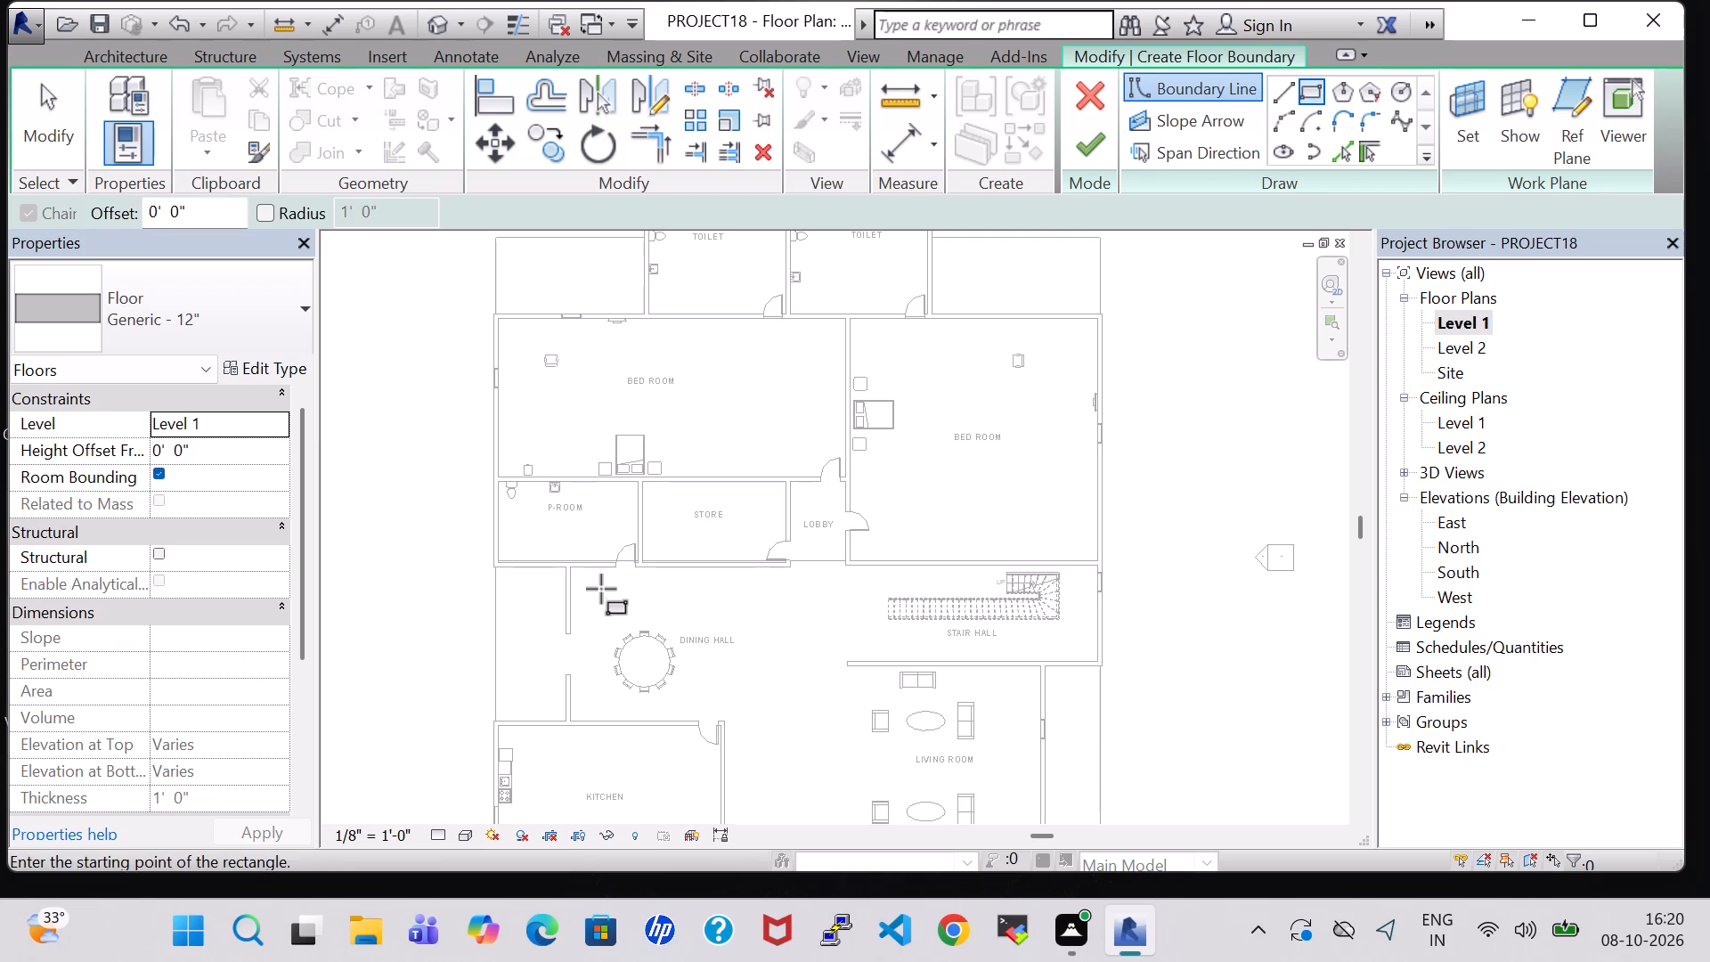
{"action": "left_click", "coordinate": [566, 568]}
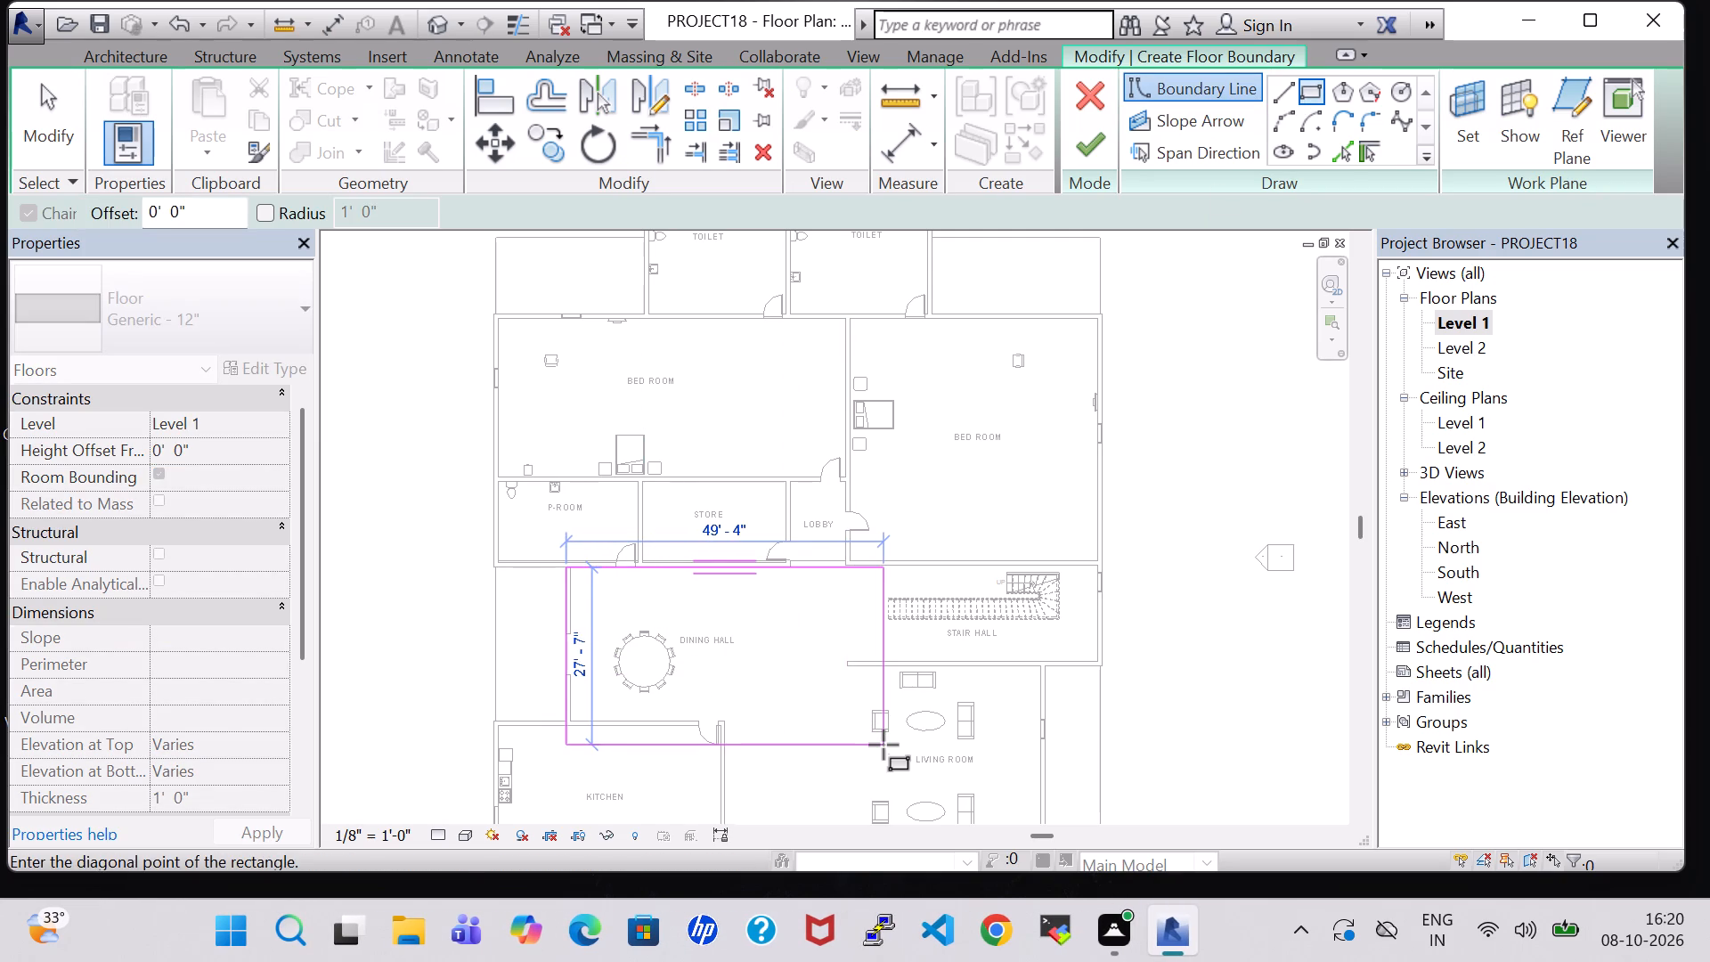
{"action": "left_click", "coordinate": [1103, 721]}
{"action": "left_click", "coordinate": [1074, 154]}
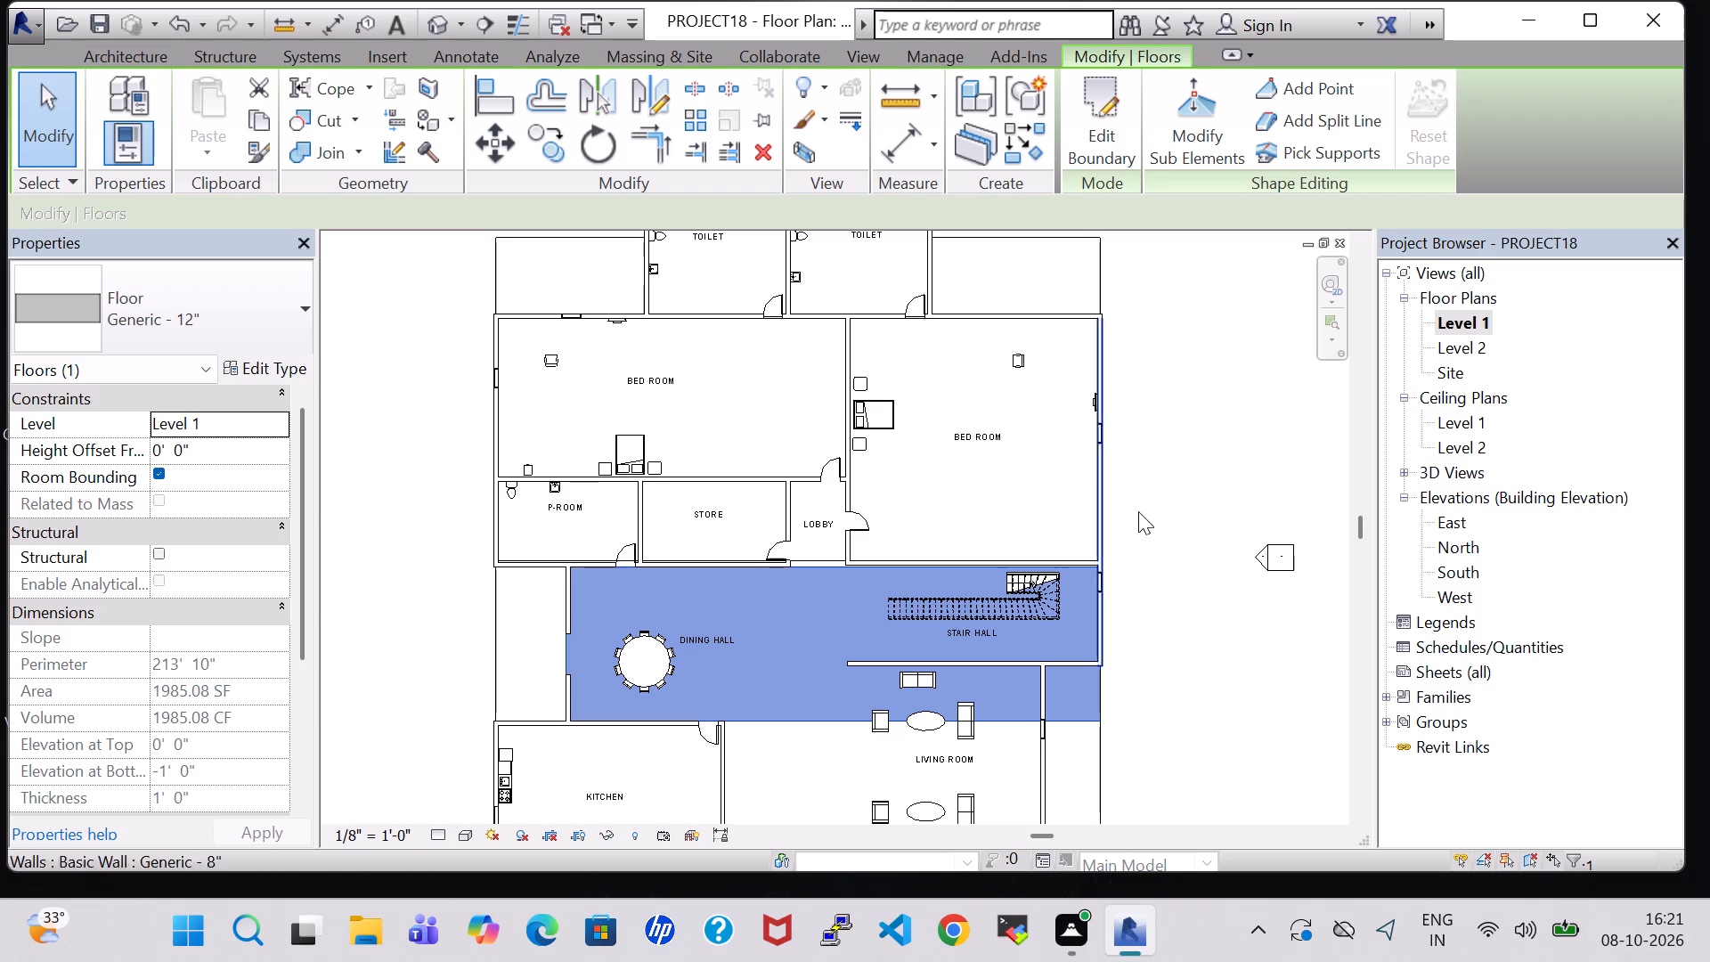
{"action": "left_click", "coordinate": [1028, 781]}
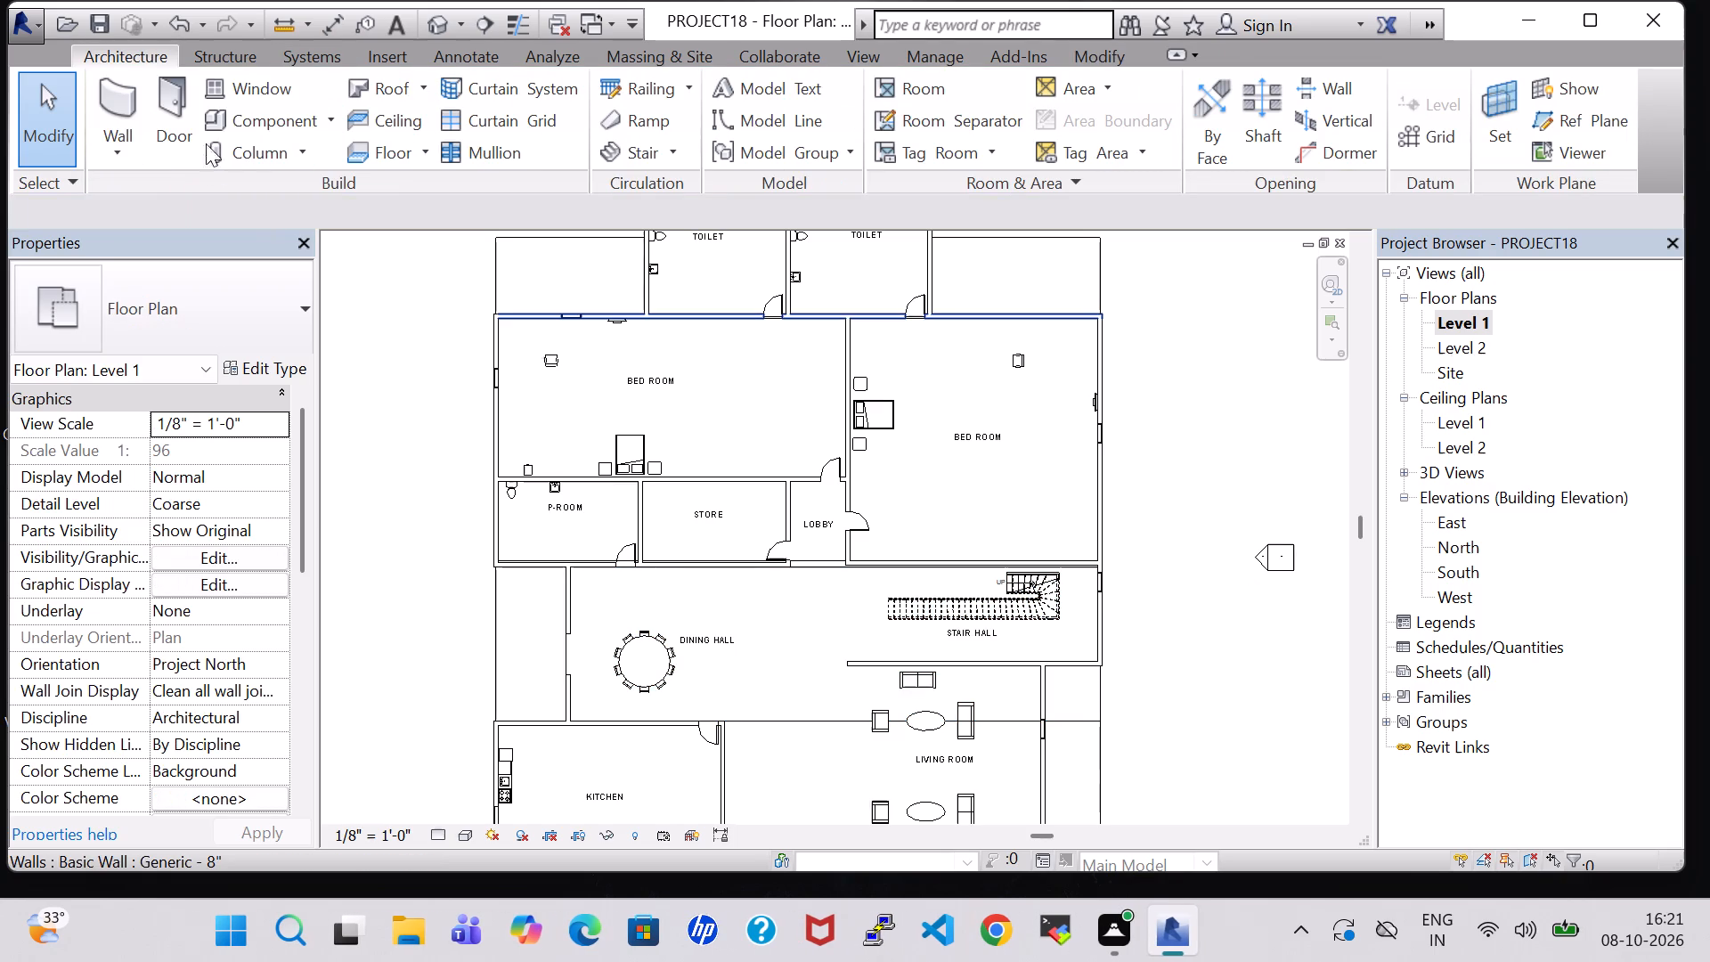
Create a rectangular Generic - 12" floor from the kitchen's northwest corner to the east end of the living room's south wall, about 93'-7" by 21'-4".
{"action": "middle_click_drag", "start_coordinate": [745, 579], "coordinate": [747, 494]}
{"action": "scroll", "coordinate": [745, 579], "scroll_direction": "up", "scroll_amount": 1}
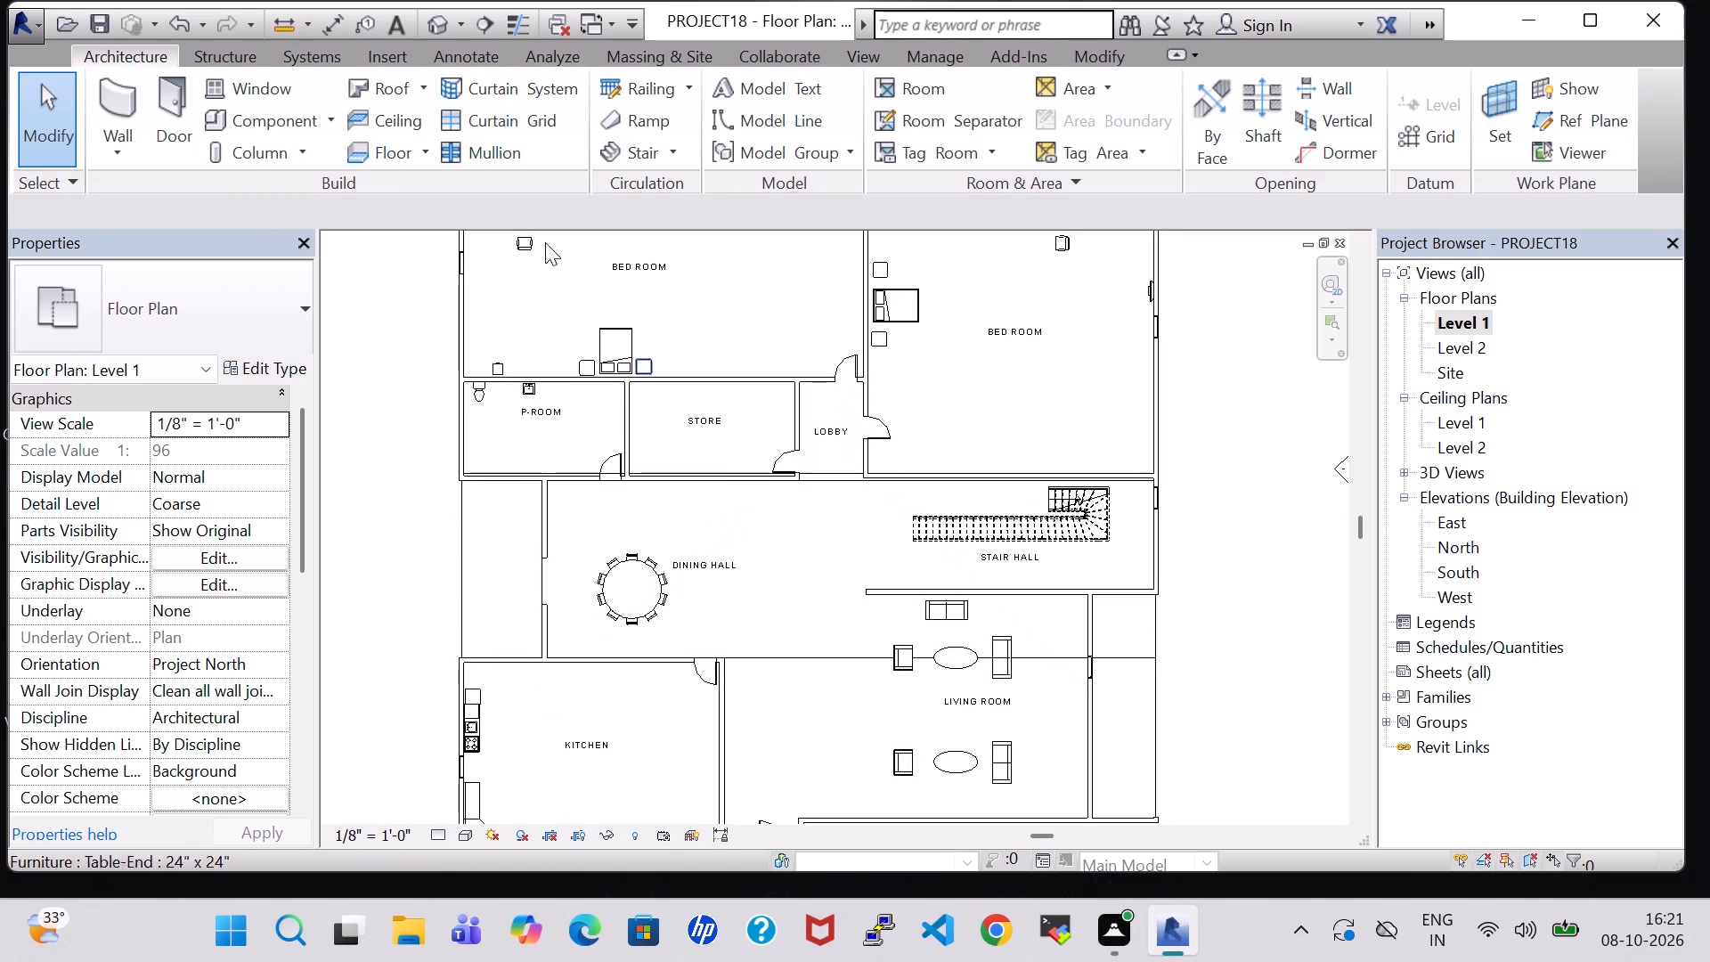
{"action": "left_click", "coordinate": [396, 140]}
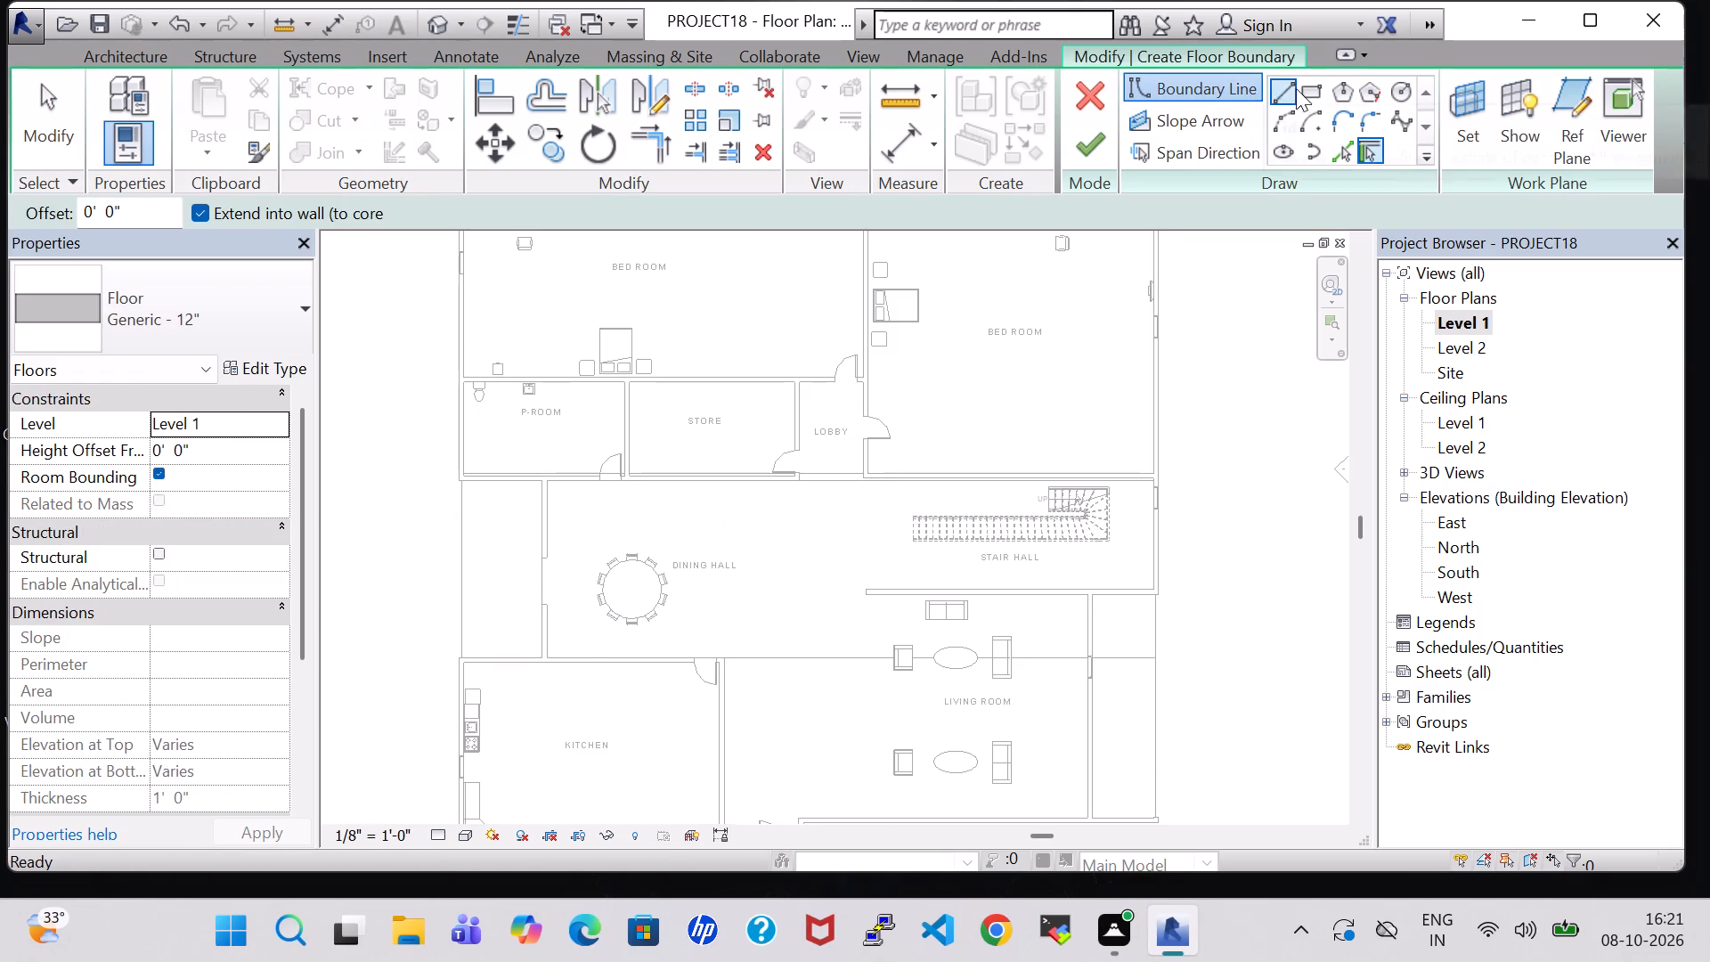
{"action": "left_click", "coordinate": [1311, 93]}
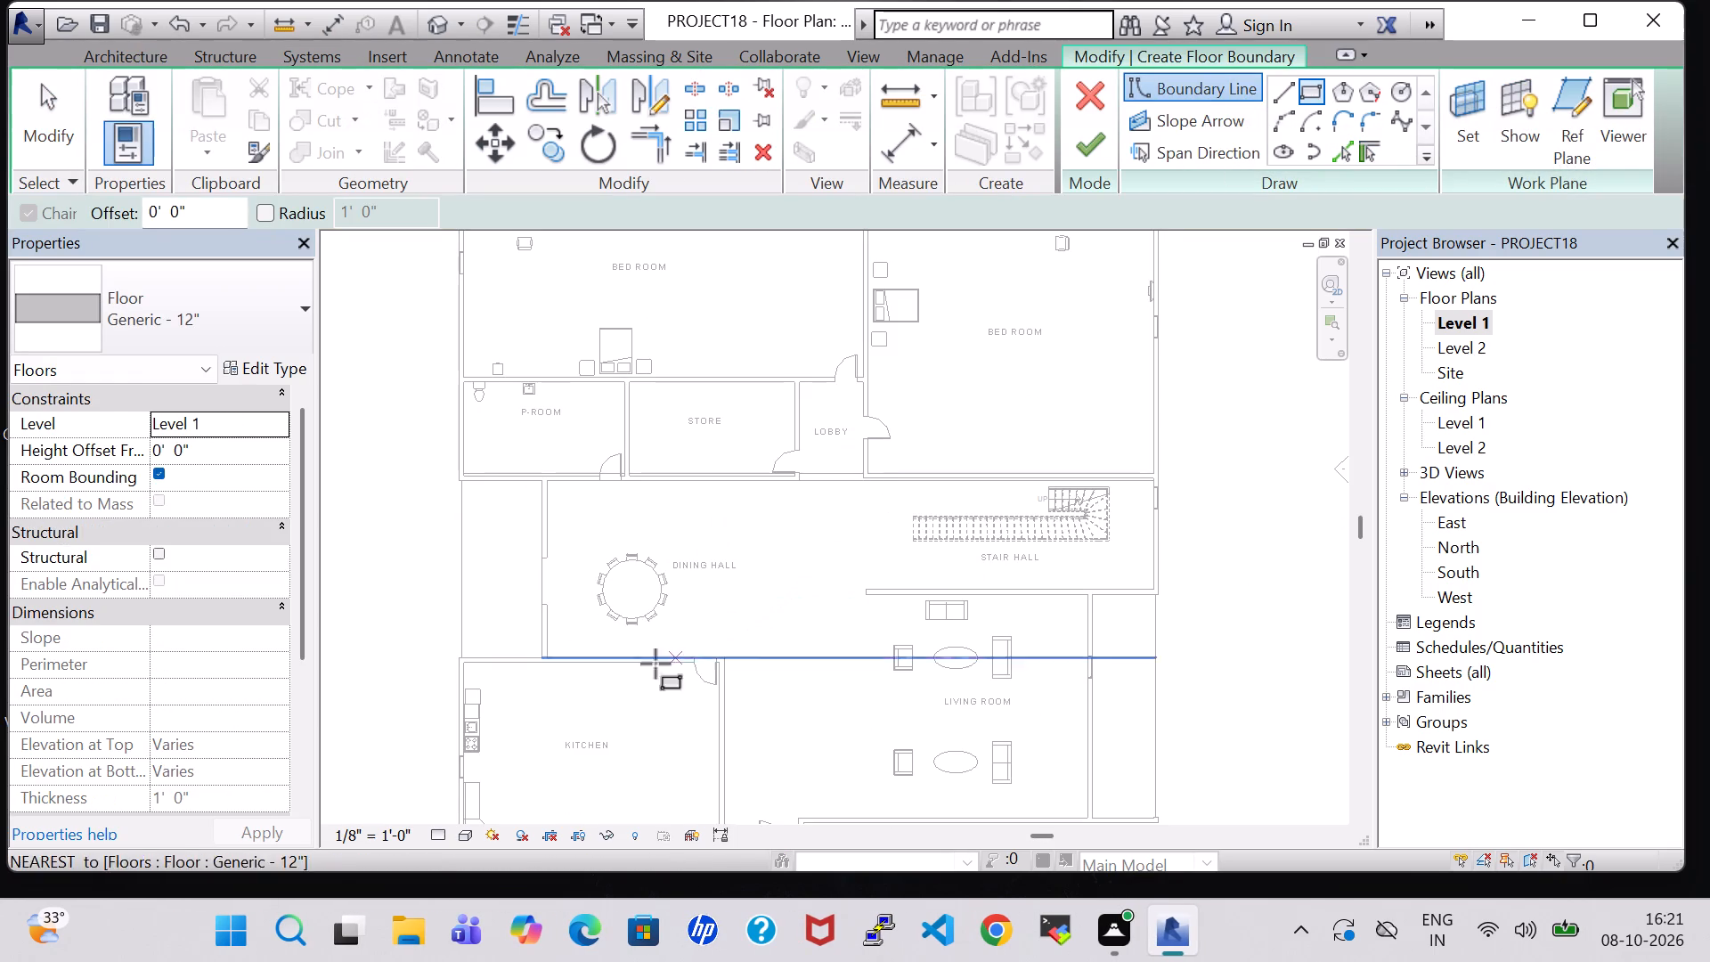
{"action": "left_click", "coordinate": [467, 664]}
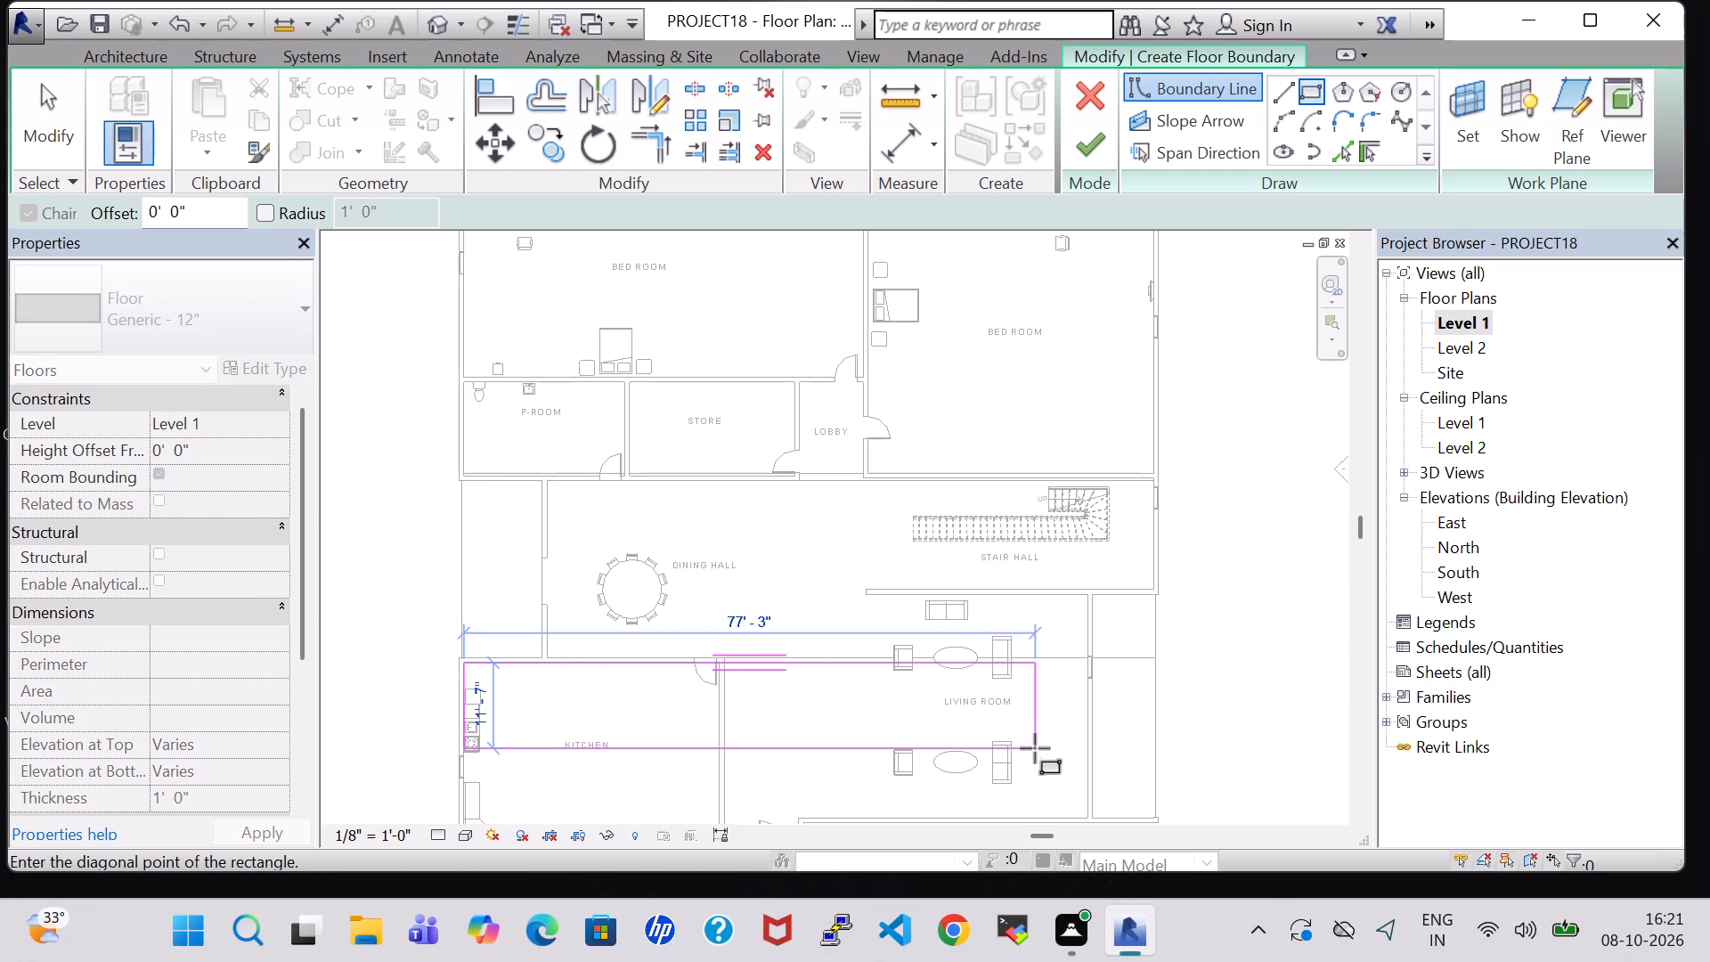
{"action": "middle_click_drag", "start_coordinate": [1035, 748], "coordinate": [1012, 528]}
{"action": "middle_click_drag", "start_coordinate": [1011, 526], "coordinate": [1005, 510]}
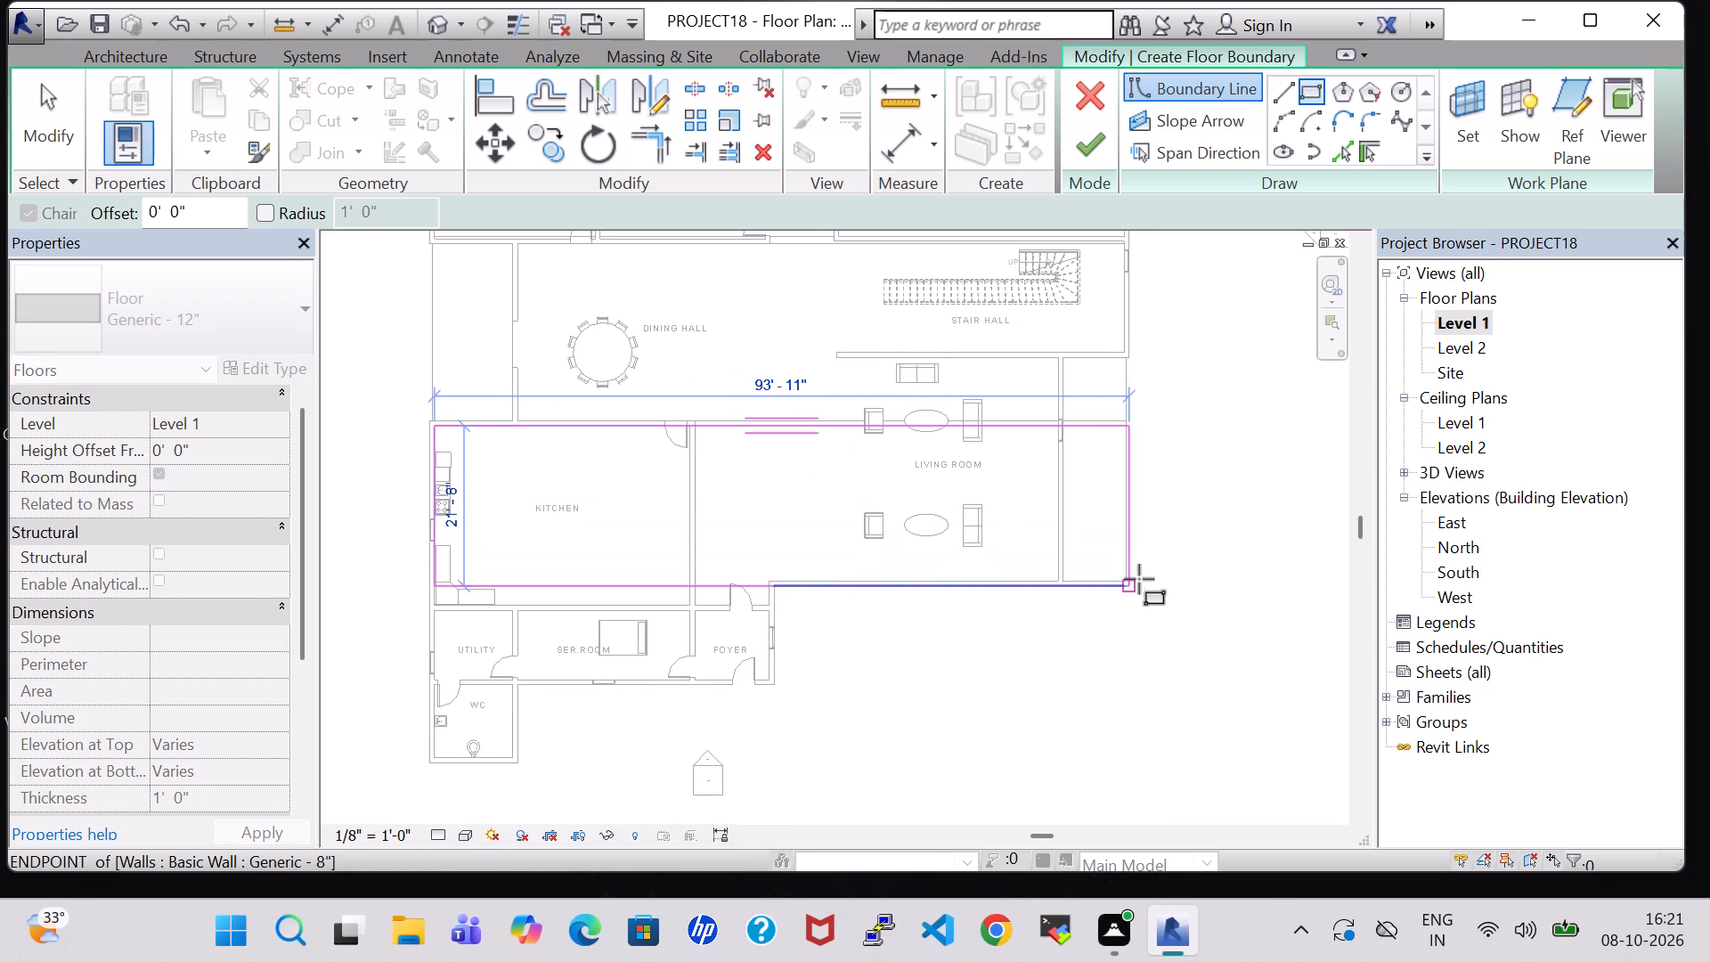
{"action": "left_click", "coordinate": [1129, 583]}
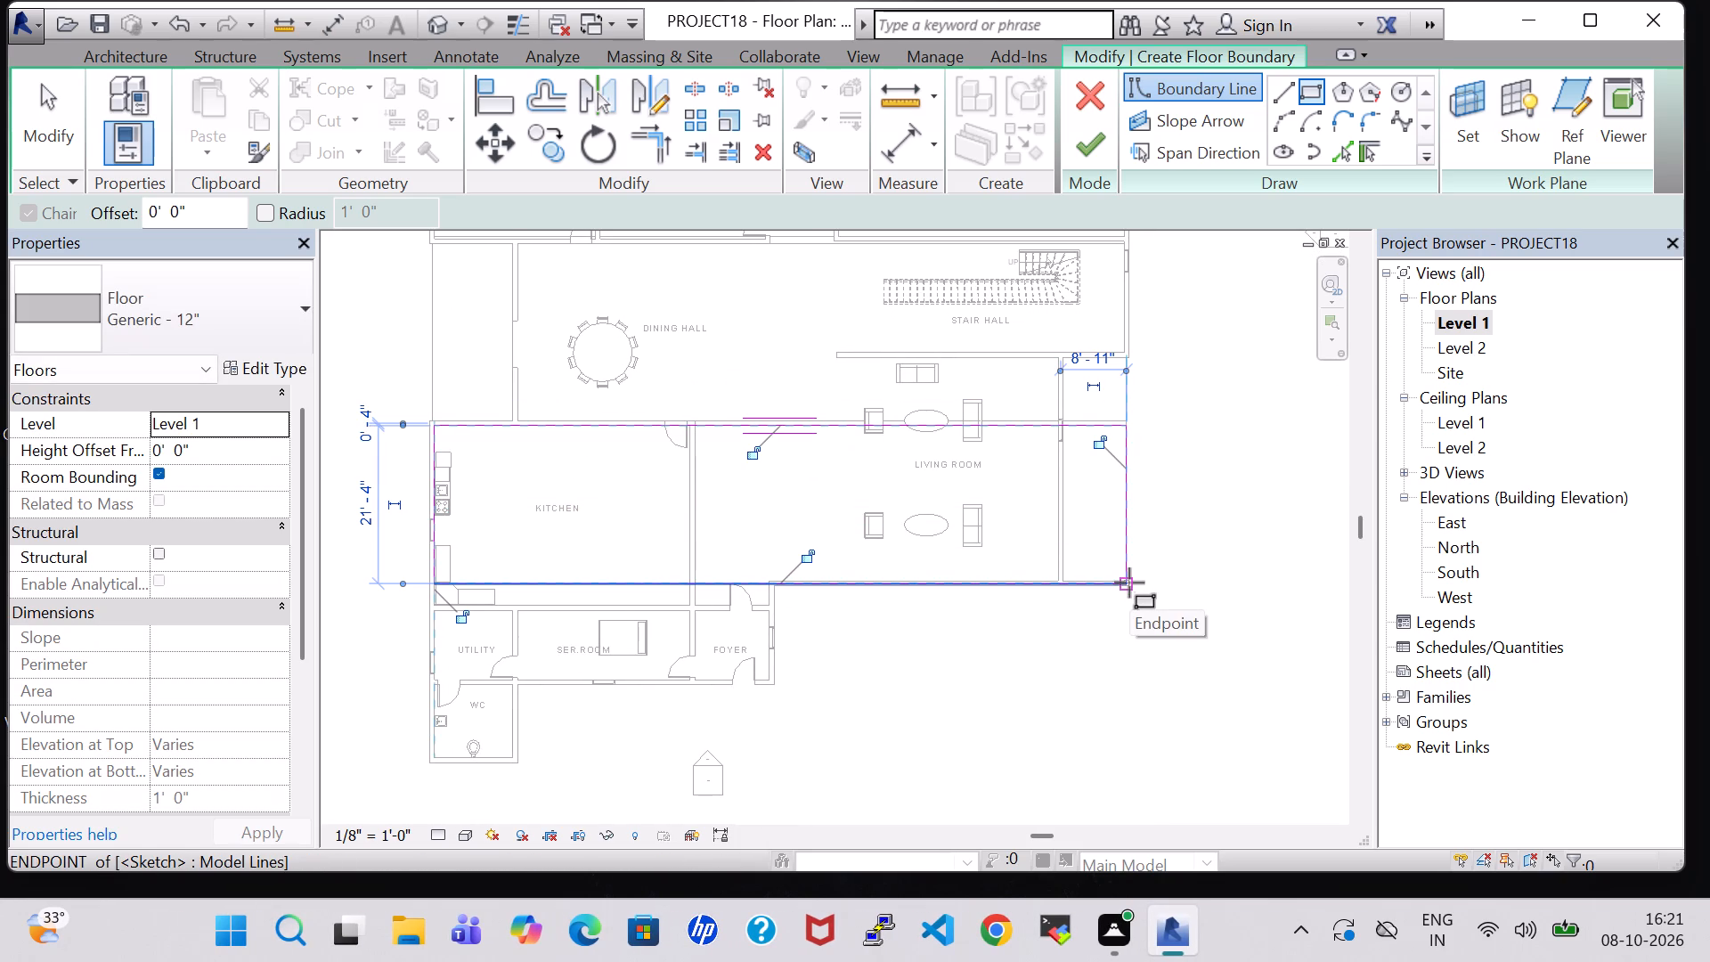
{"action": "left_click", "coordinate": [1090, 151]}
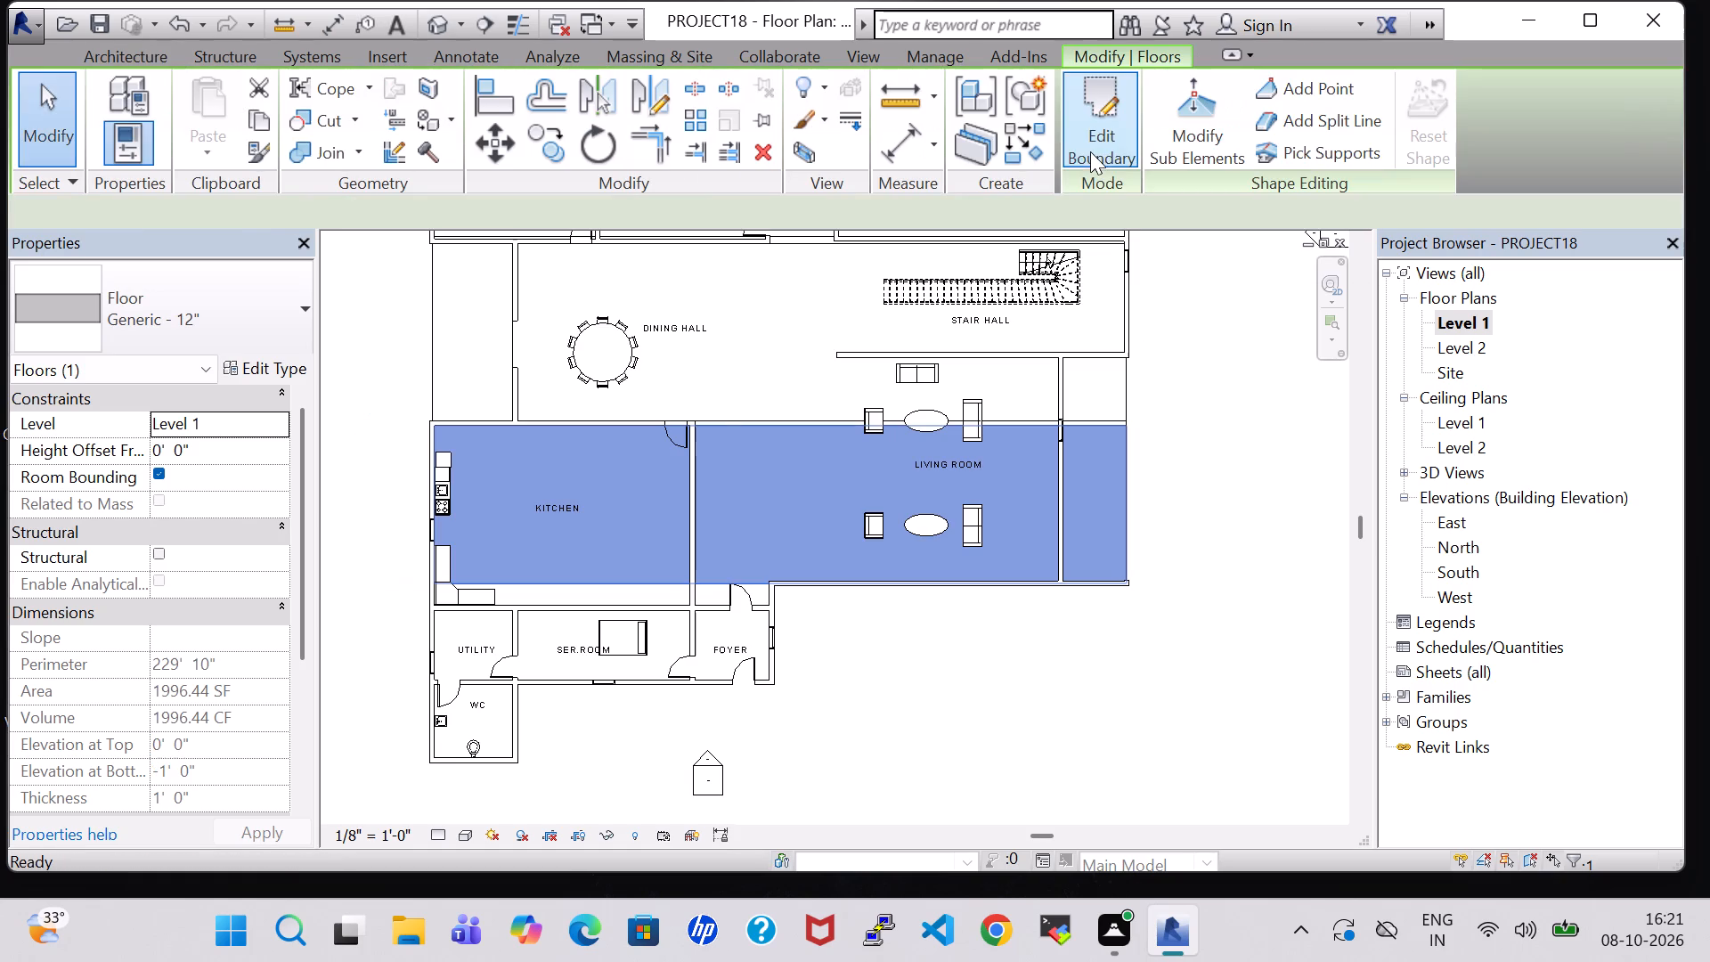
{"action": "left_click", "coordinate": [656, 503]}
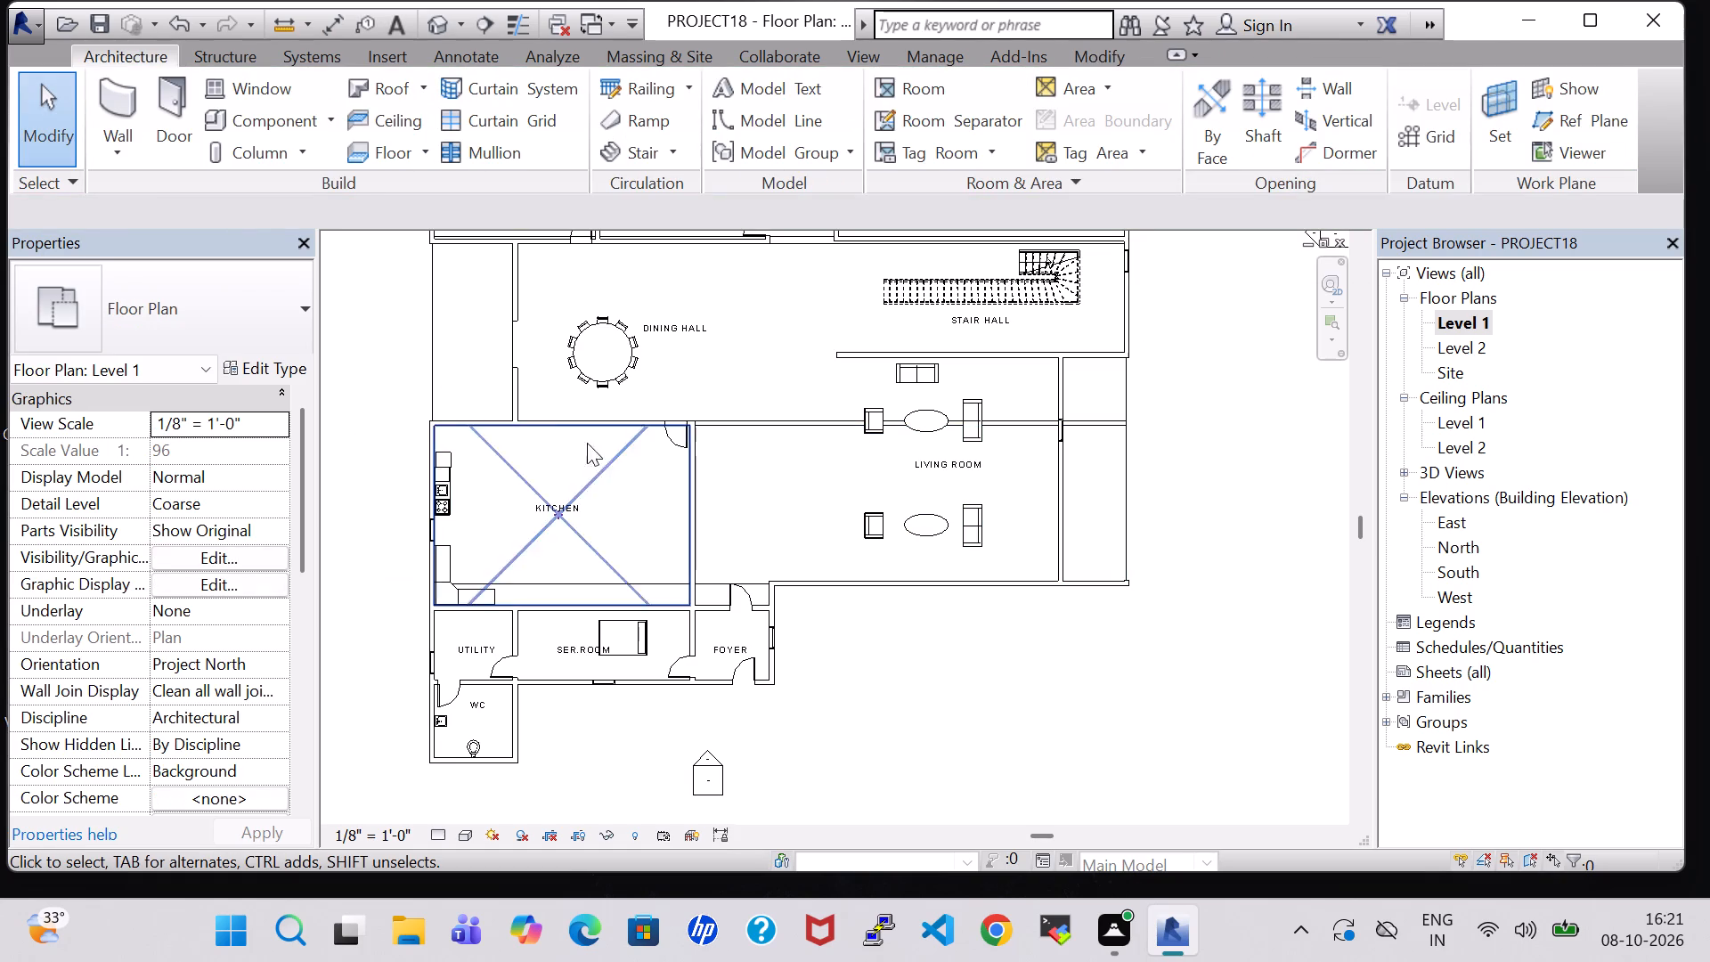
Create a rectangular Generic - 12" floor from the kitchen floor's southwest corner to the WC's southeast corner, about 11'-3" by 23'-5".
{"action": "left_click", "coordinate": [400, 151]}
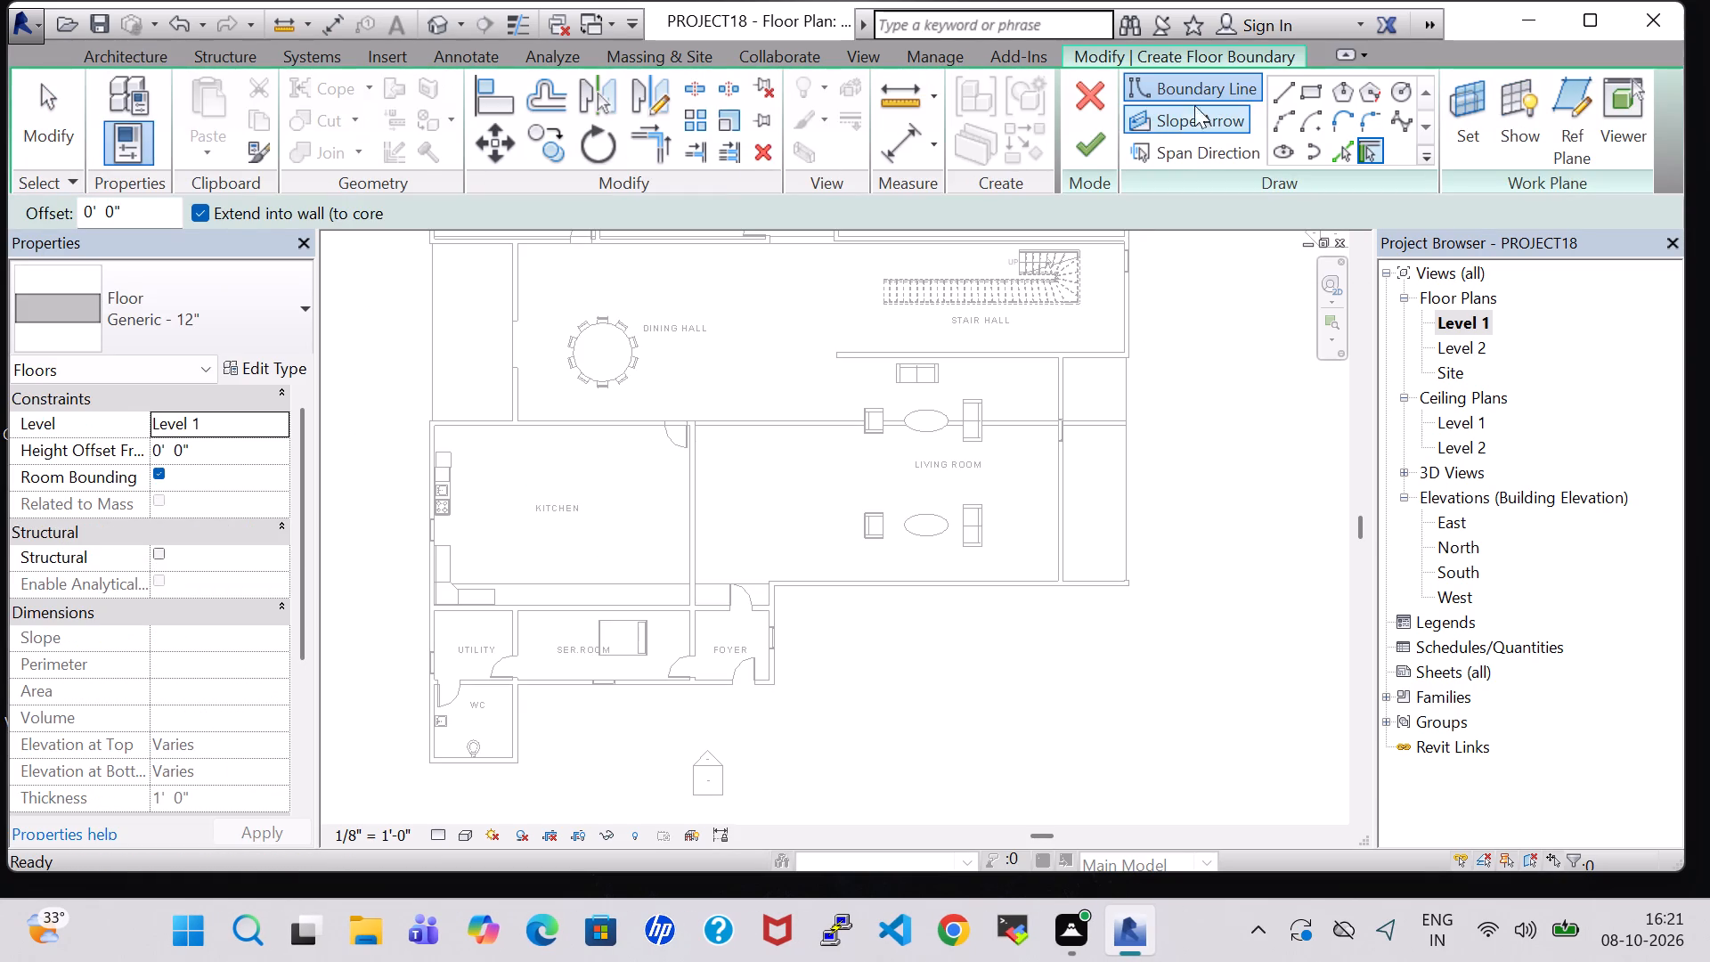
{"action": "left_click", "coordinate": [1312, 89]}
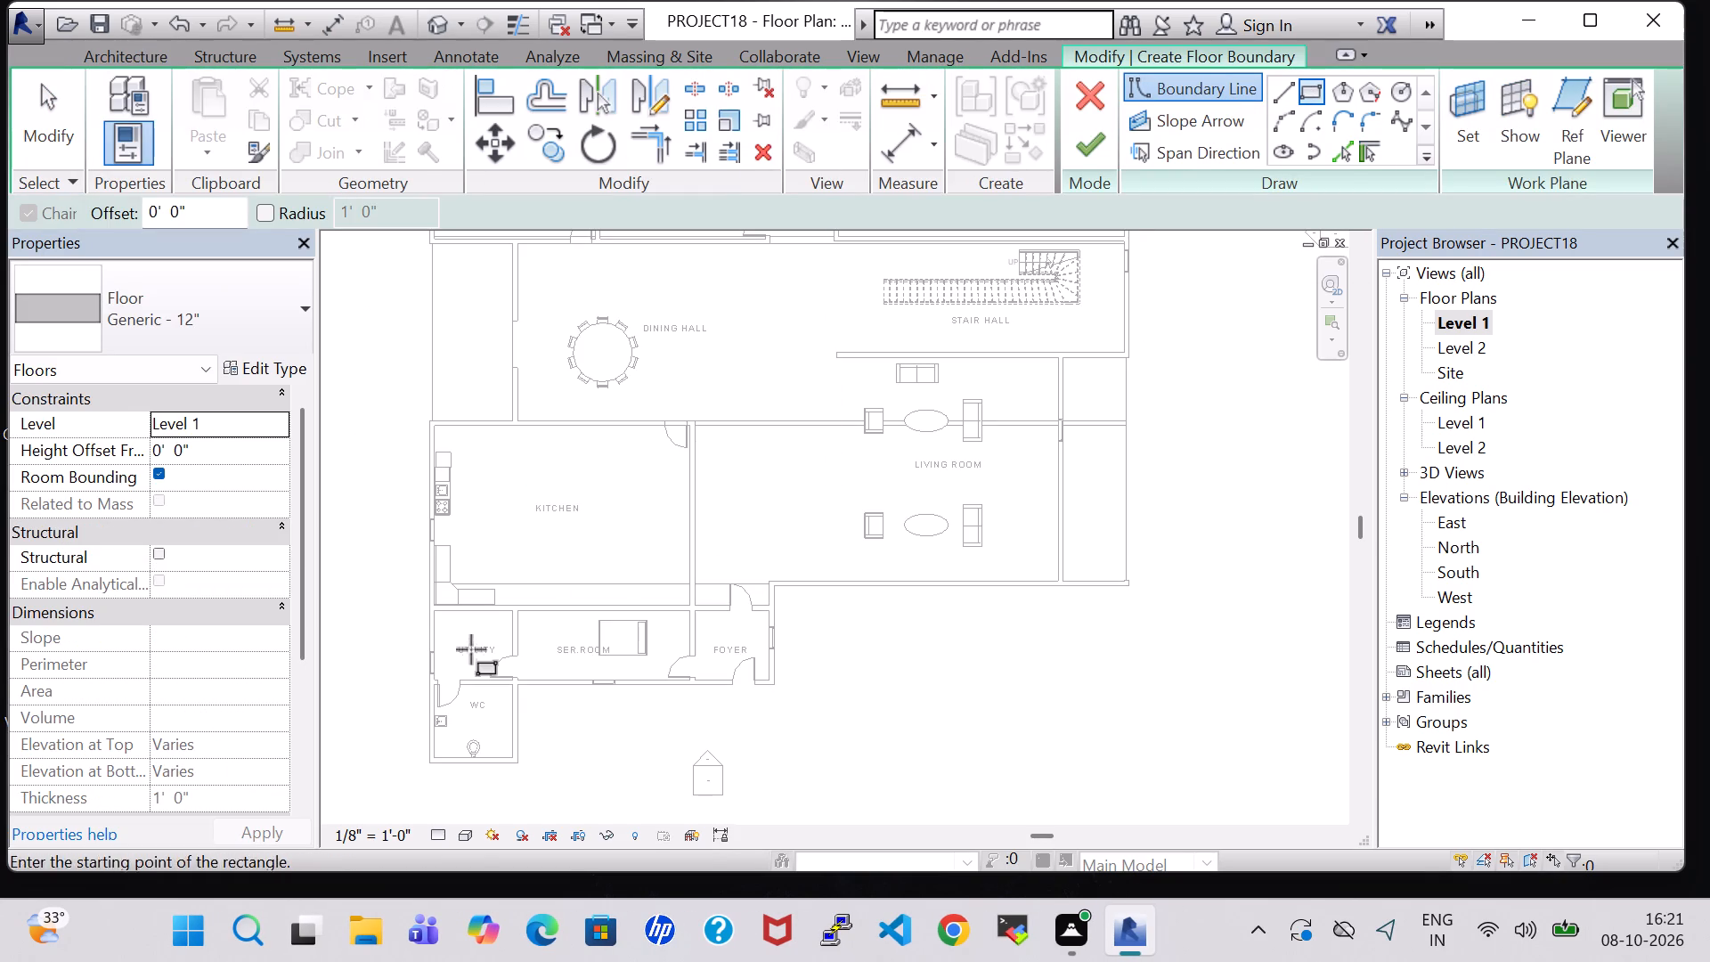
{"action": "left_click", "coordinate": [436, 587]}
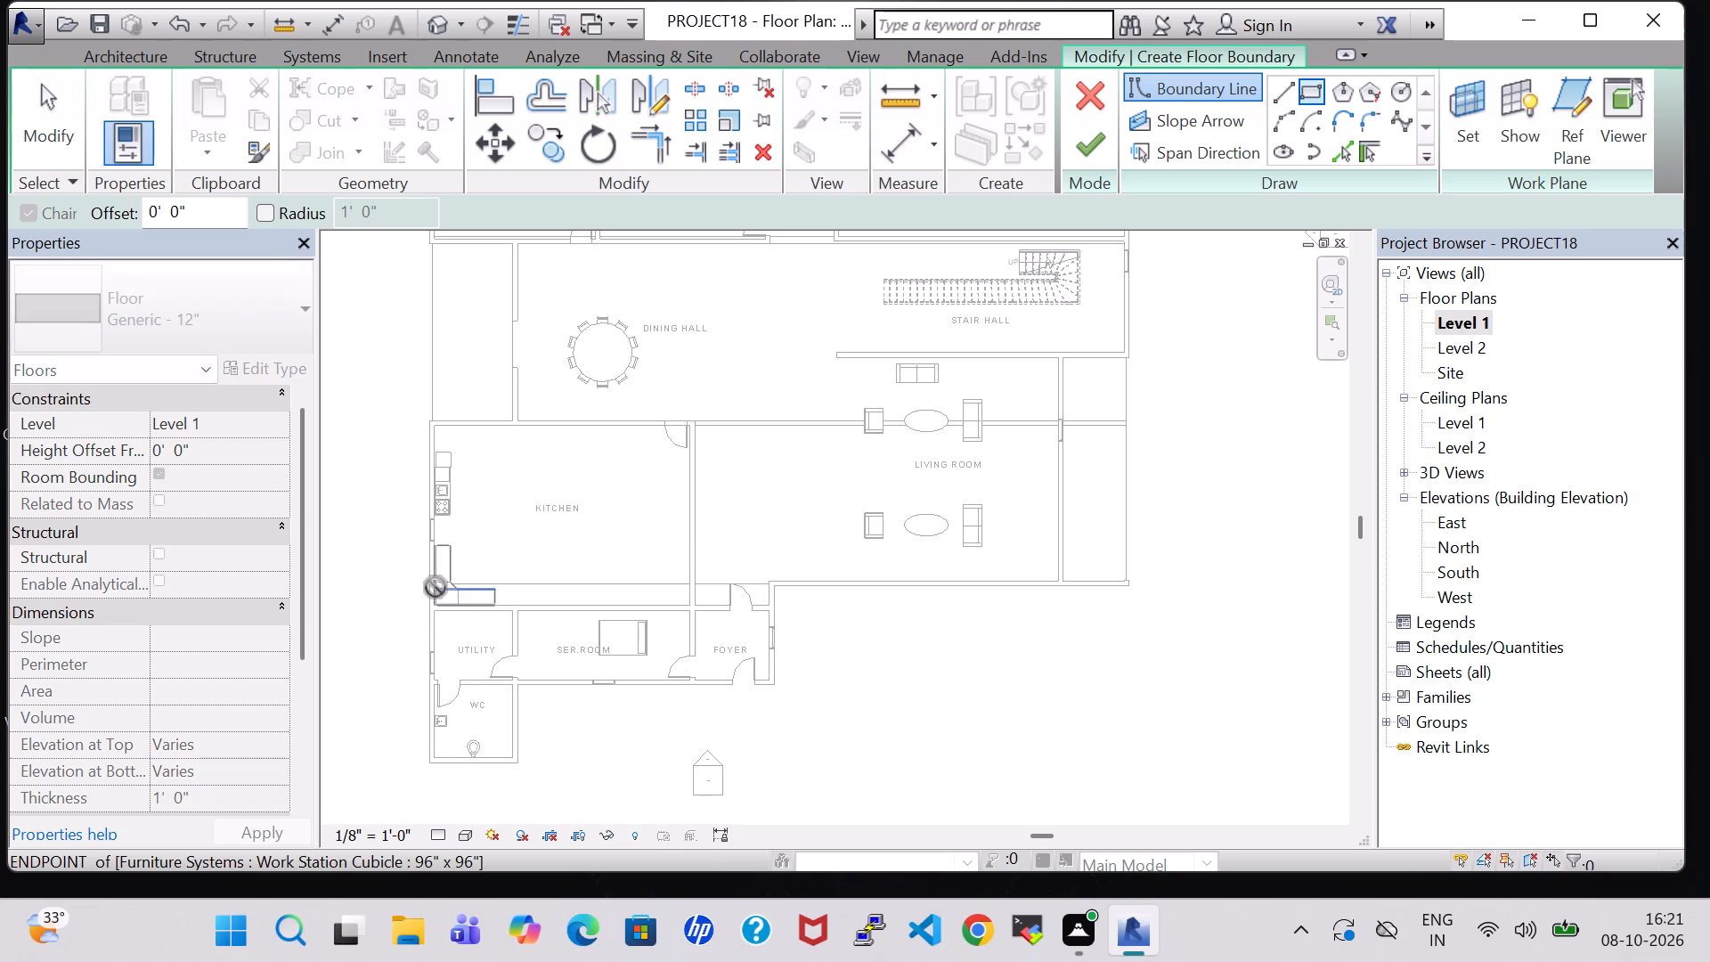
{"action": "left_click", "coordinate": [520, 762]}
{"action": "left_click", "coordinate": [1080, 158]}
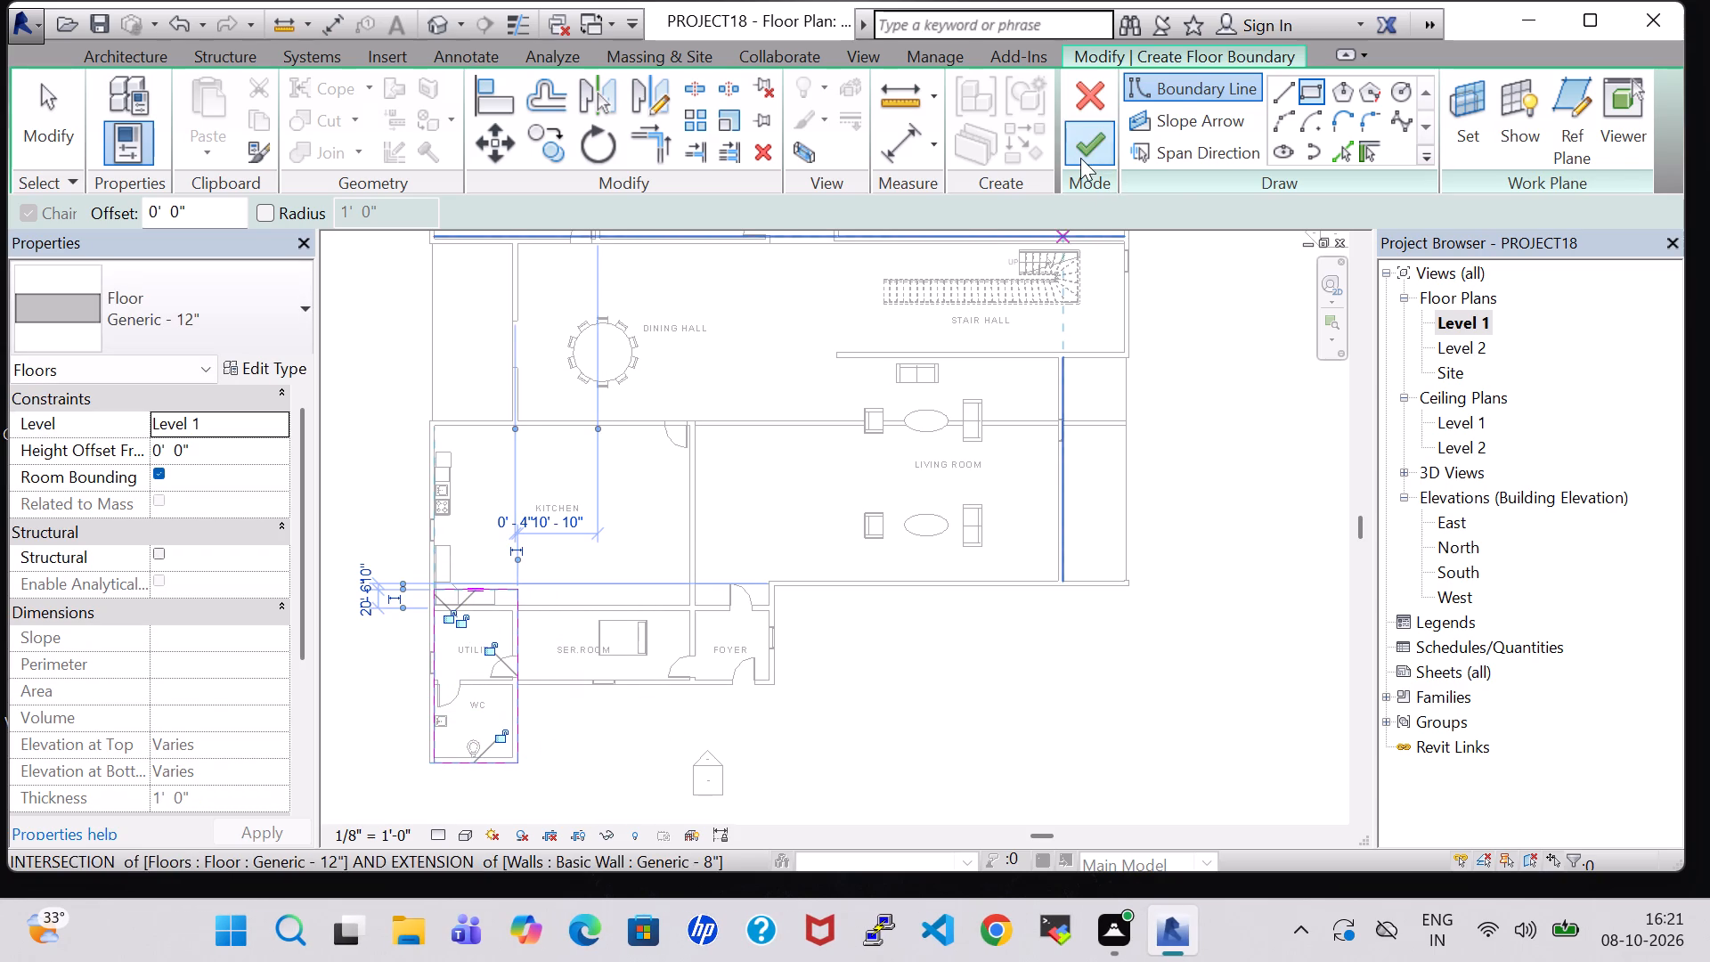
{"action": "left_click", "coordinate": [629, 753]}
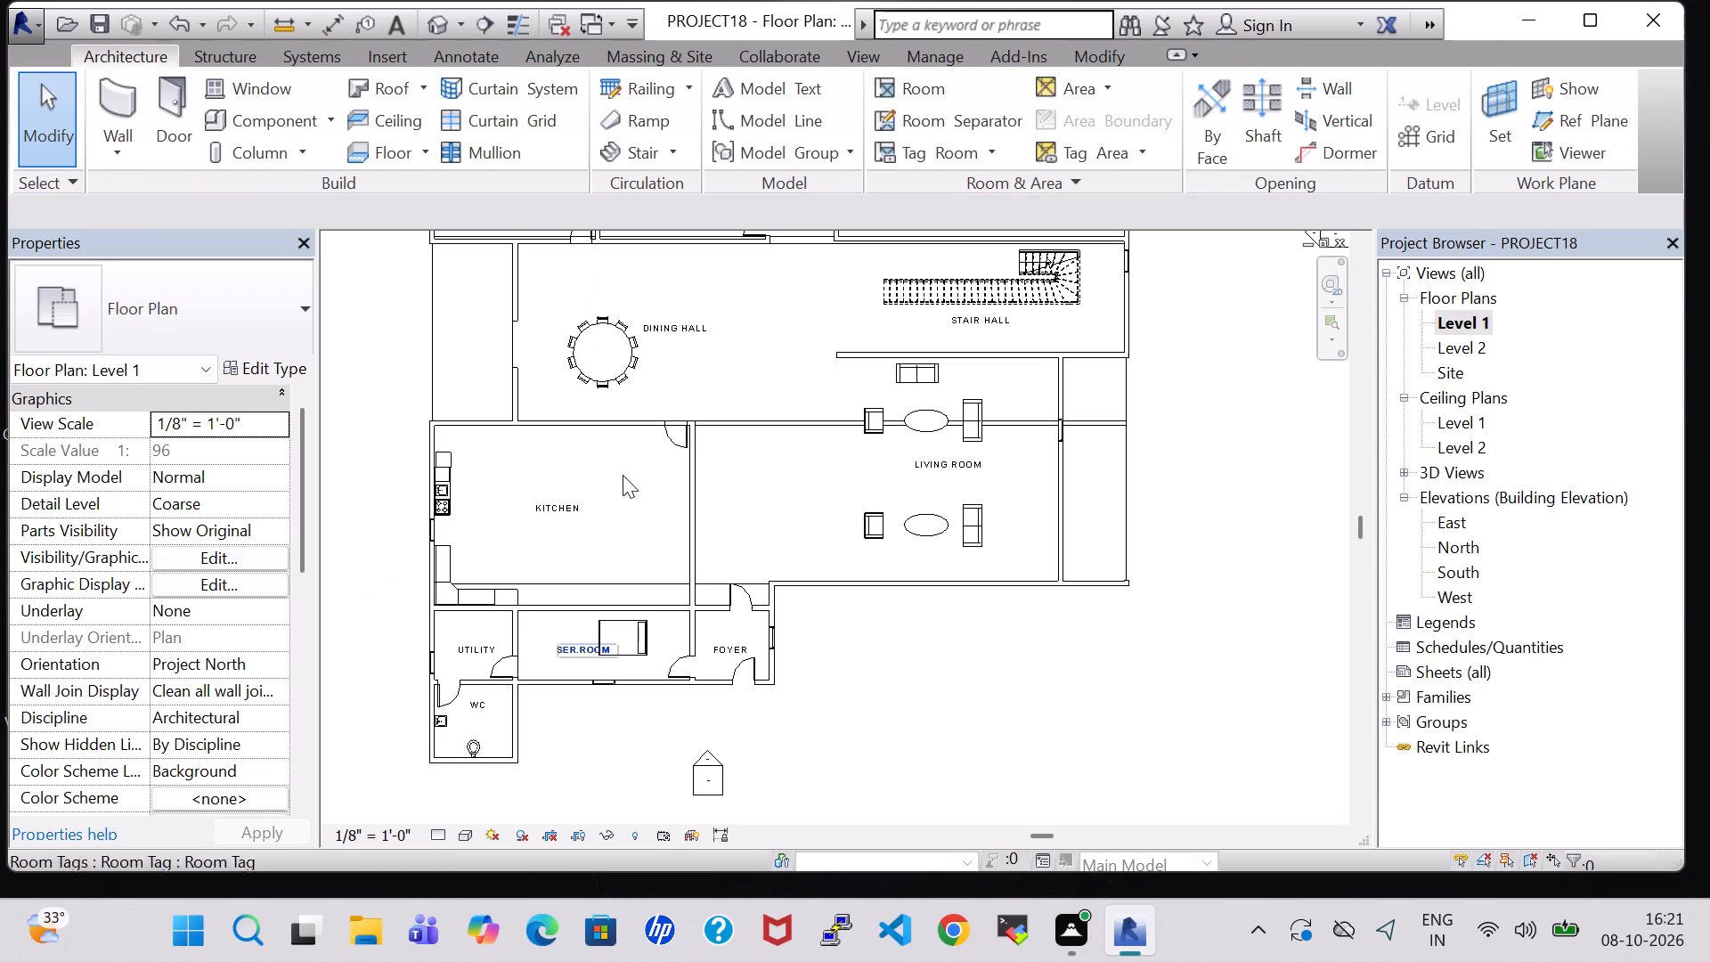
Create a rectangular Generic - 12" floor from the utility room's northeast corner to the foyer's southeast corner, about 34'-8" by 12'-10".
{"action": "left_click", "coordinate": [361, 144]}
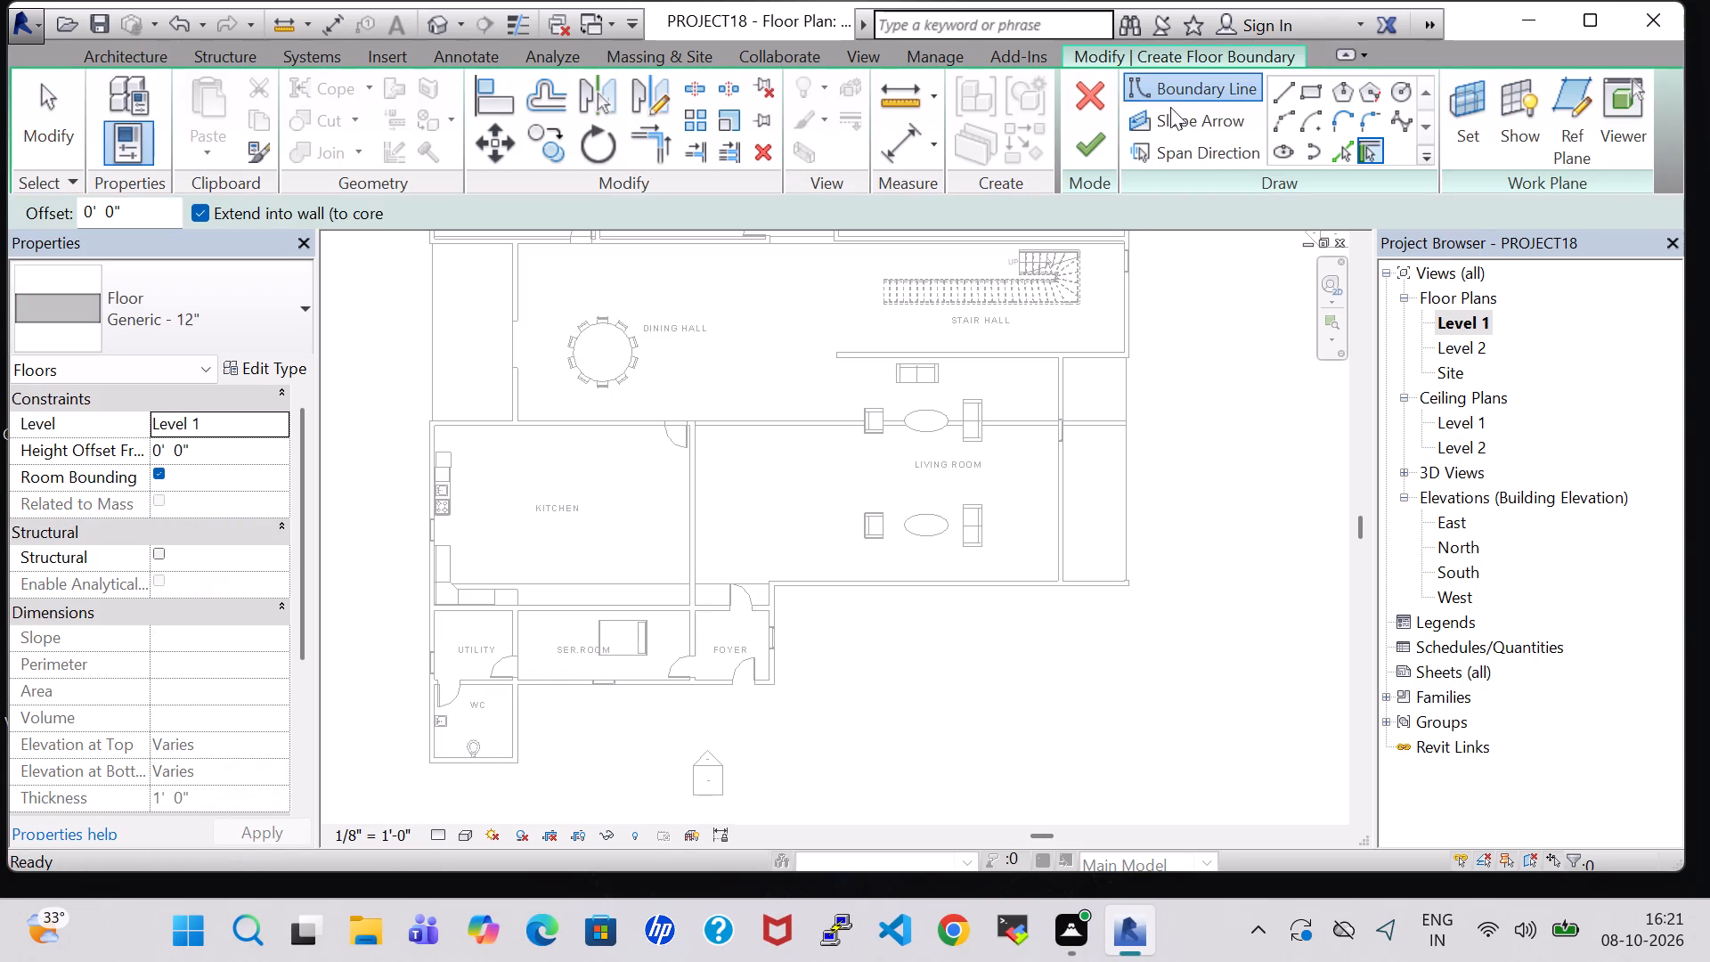
{"action": "left_click", "coordinate": [1231, 86]}
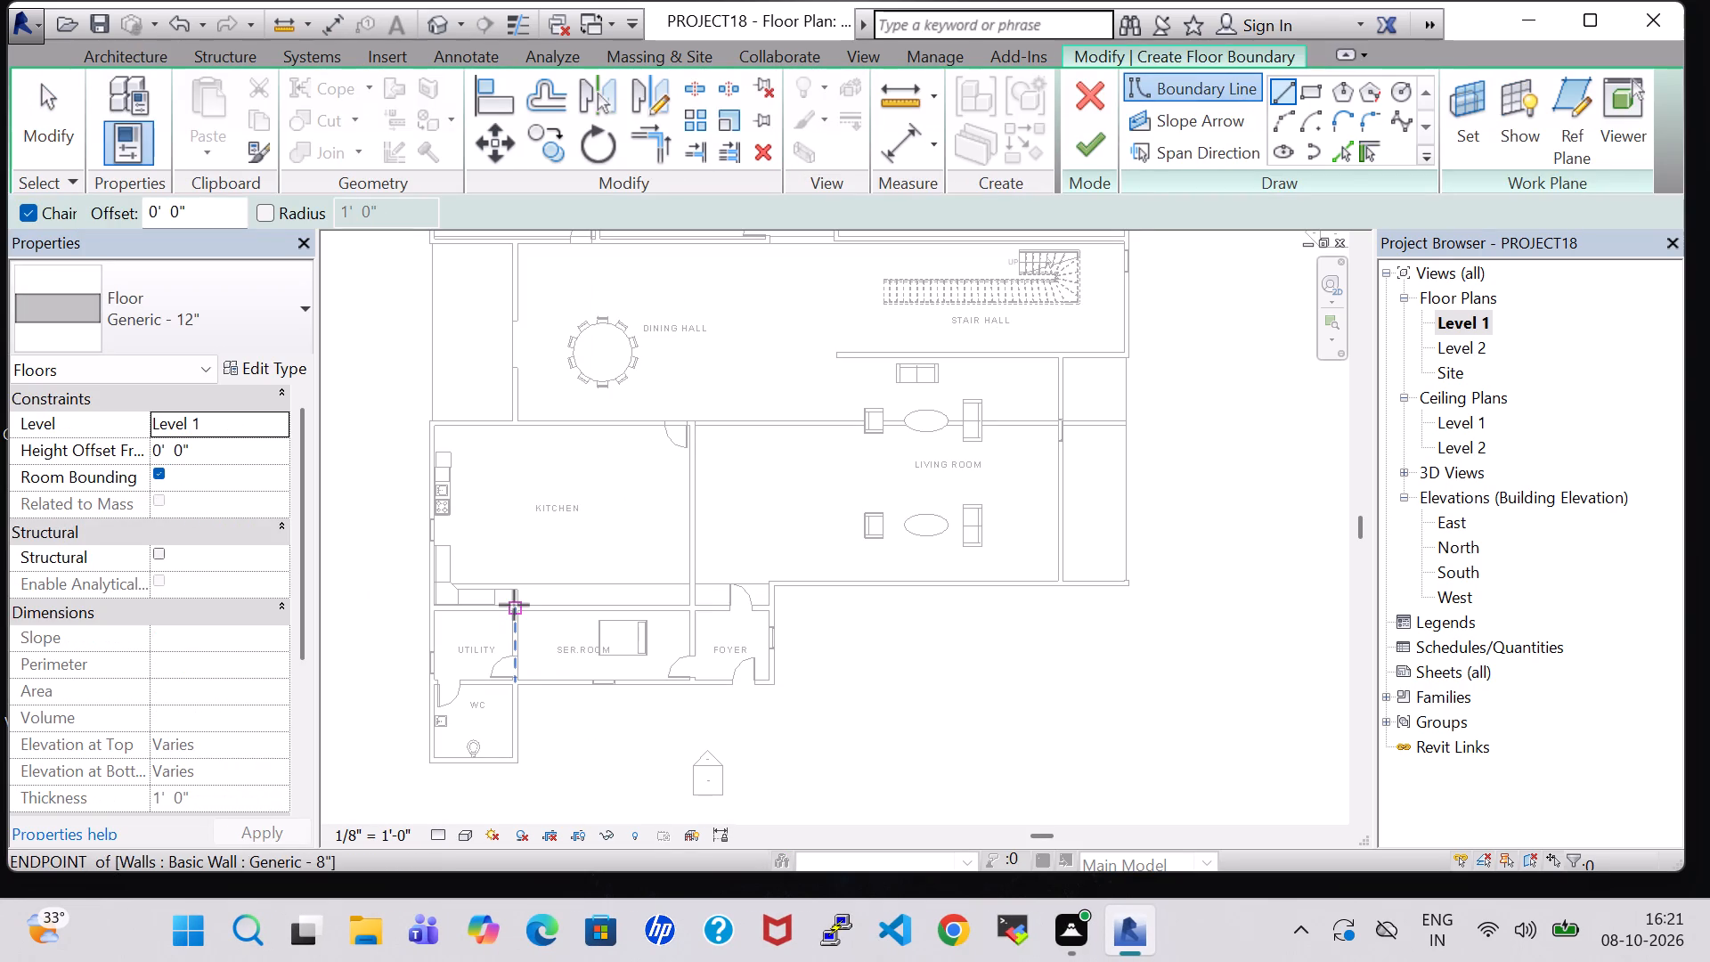
{"action": "left_click", "coordinate": [517, 584]}
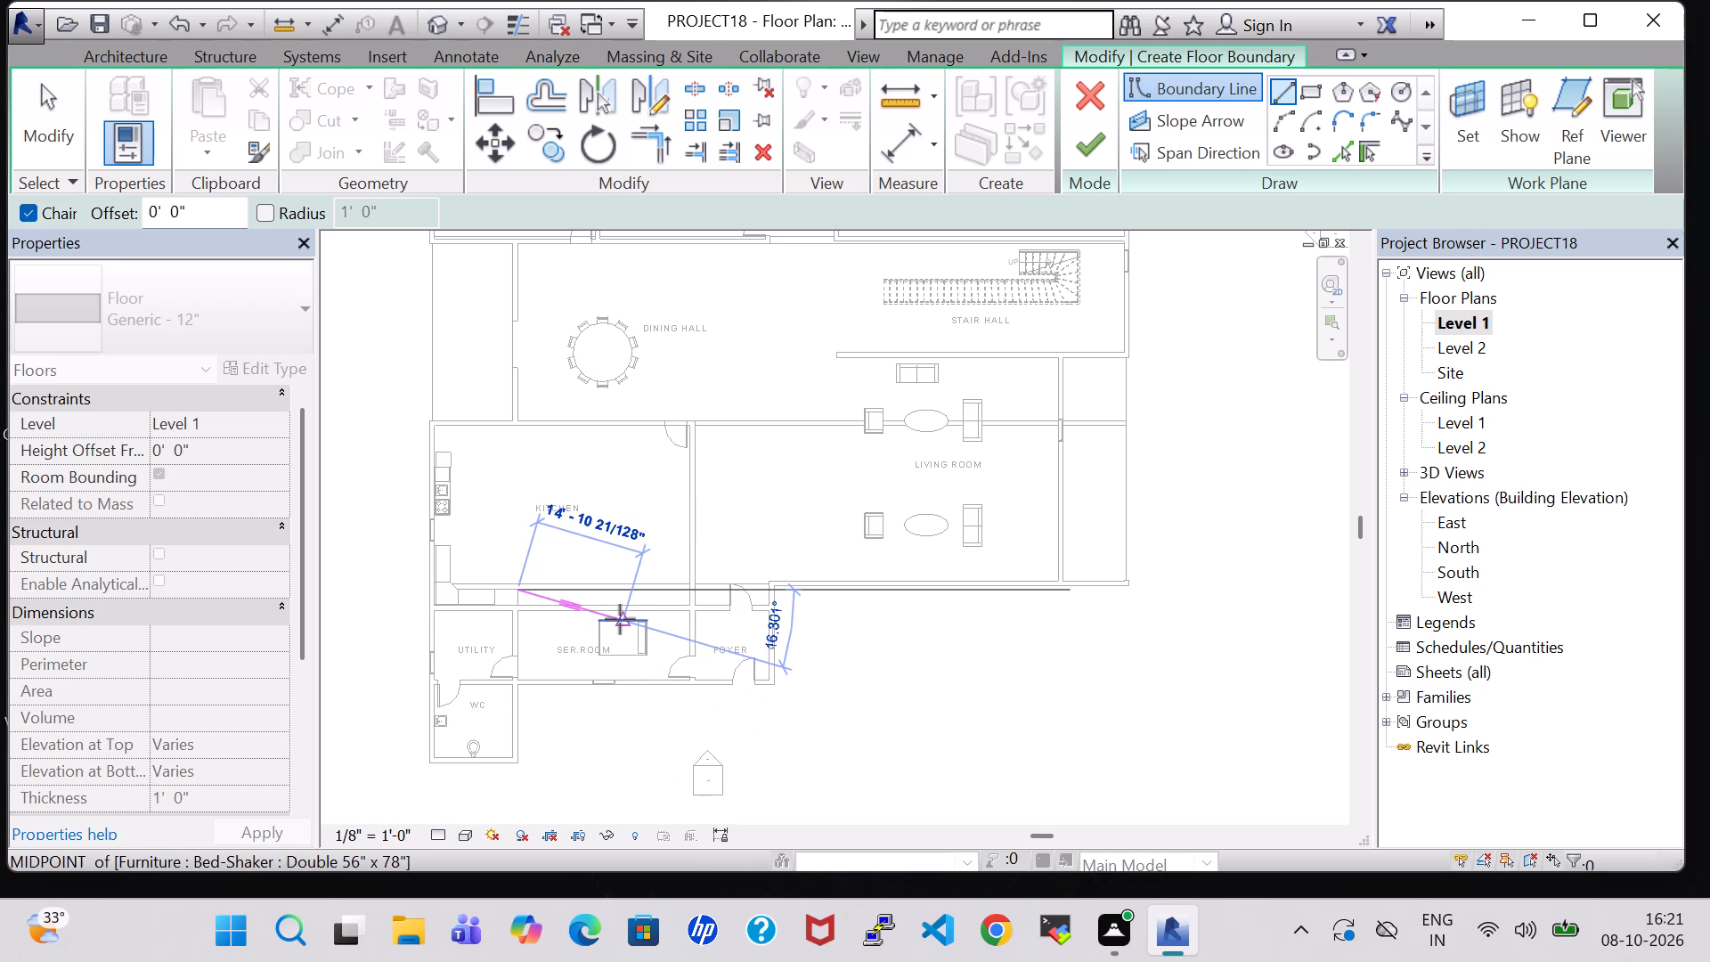
{"action": "key", "text": "Escape"}
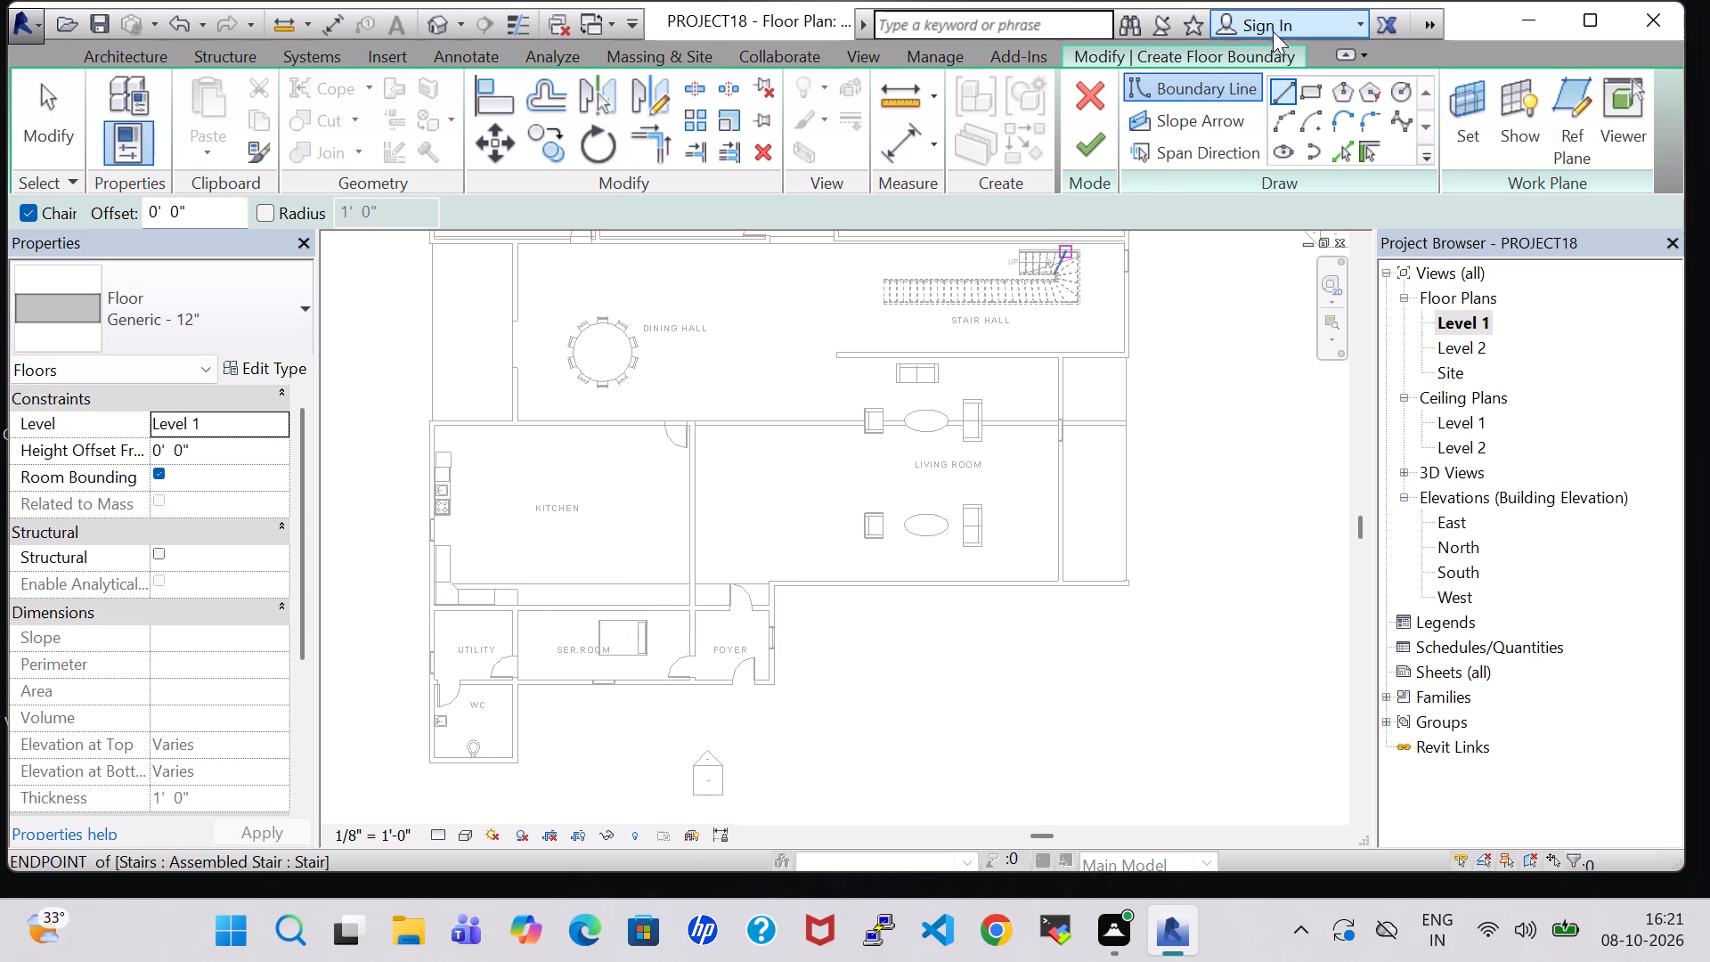
{"action": "left_click", "coordinate": [1326, 92]}
{"action": "left_click", "coordinate": [1309, 92]}
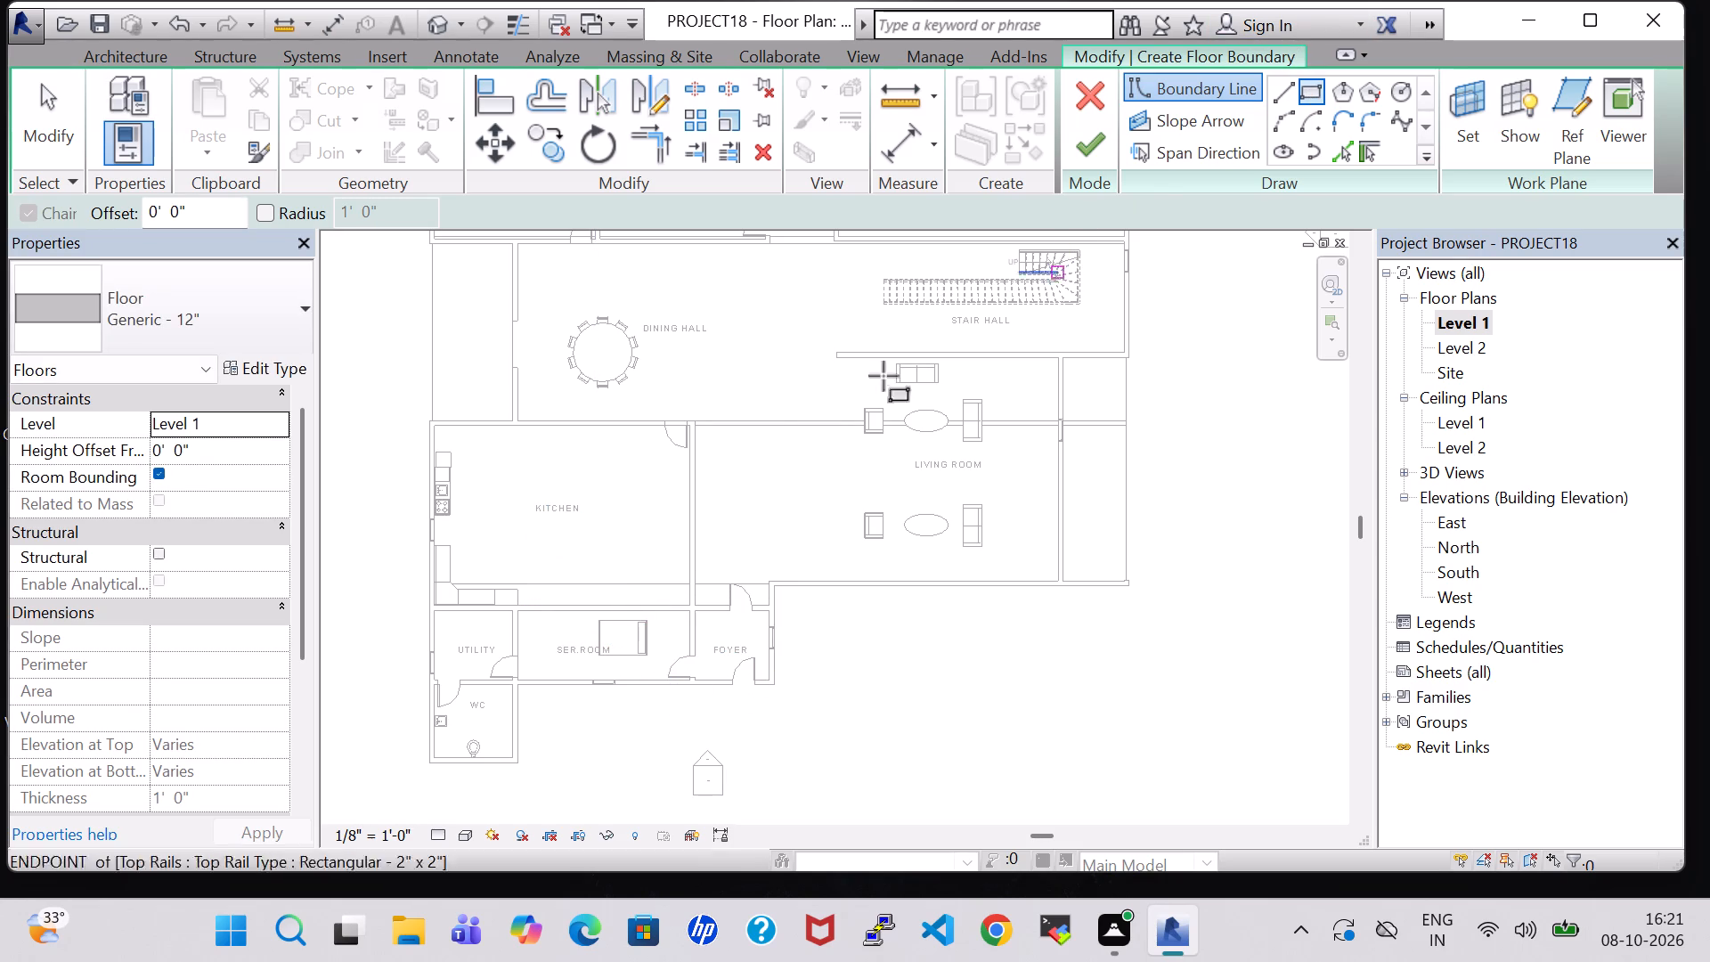
{"action": "left_click", "coordinate": [521, 592]}
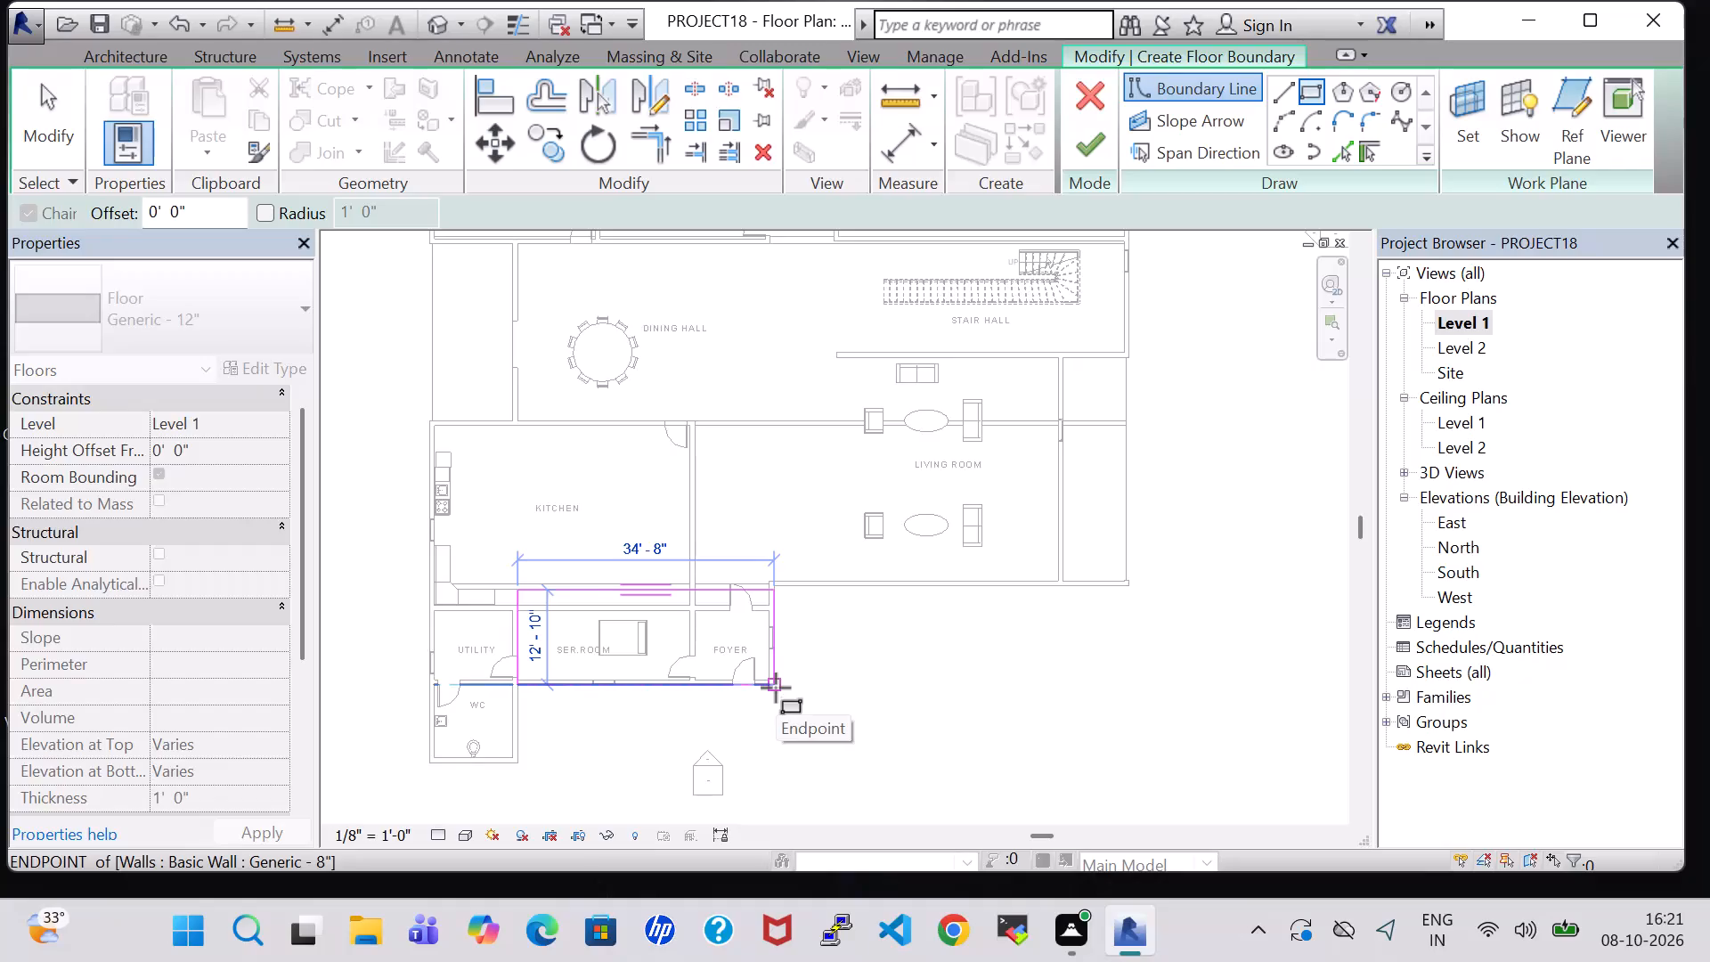
{"action": "left_click", "coordinate": [776, 688]}
{"action": "left_click", "coordinate": [1091, 155]}
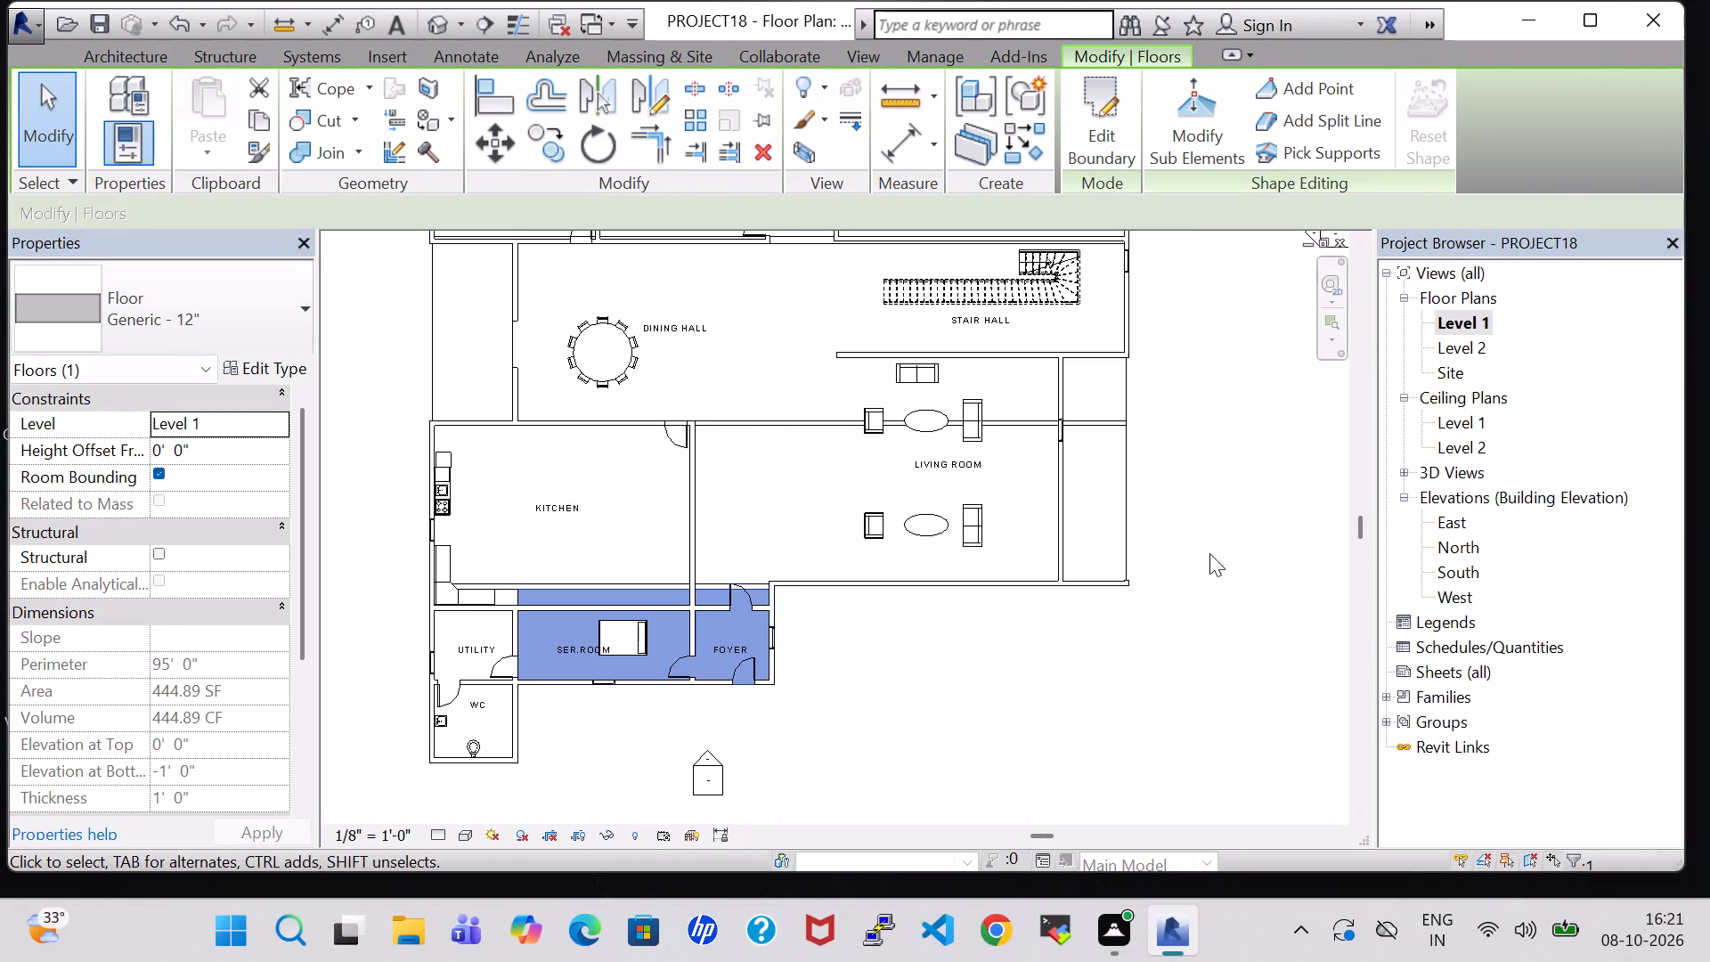
{"action": "left_click", "coordinate": [1188, 582]}
In the 3D view, nudge the dining and stair hall floor slightly north to close the gap at the lobby floor.
{"action": "left_click", "coordinate": [425, 22]}
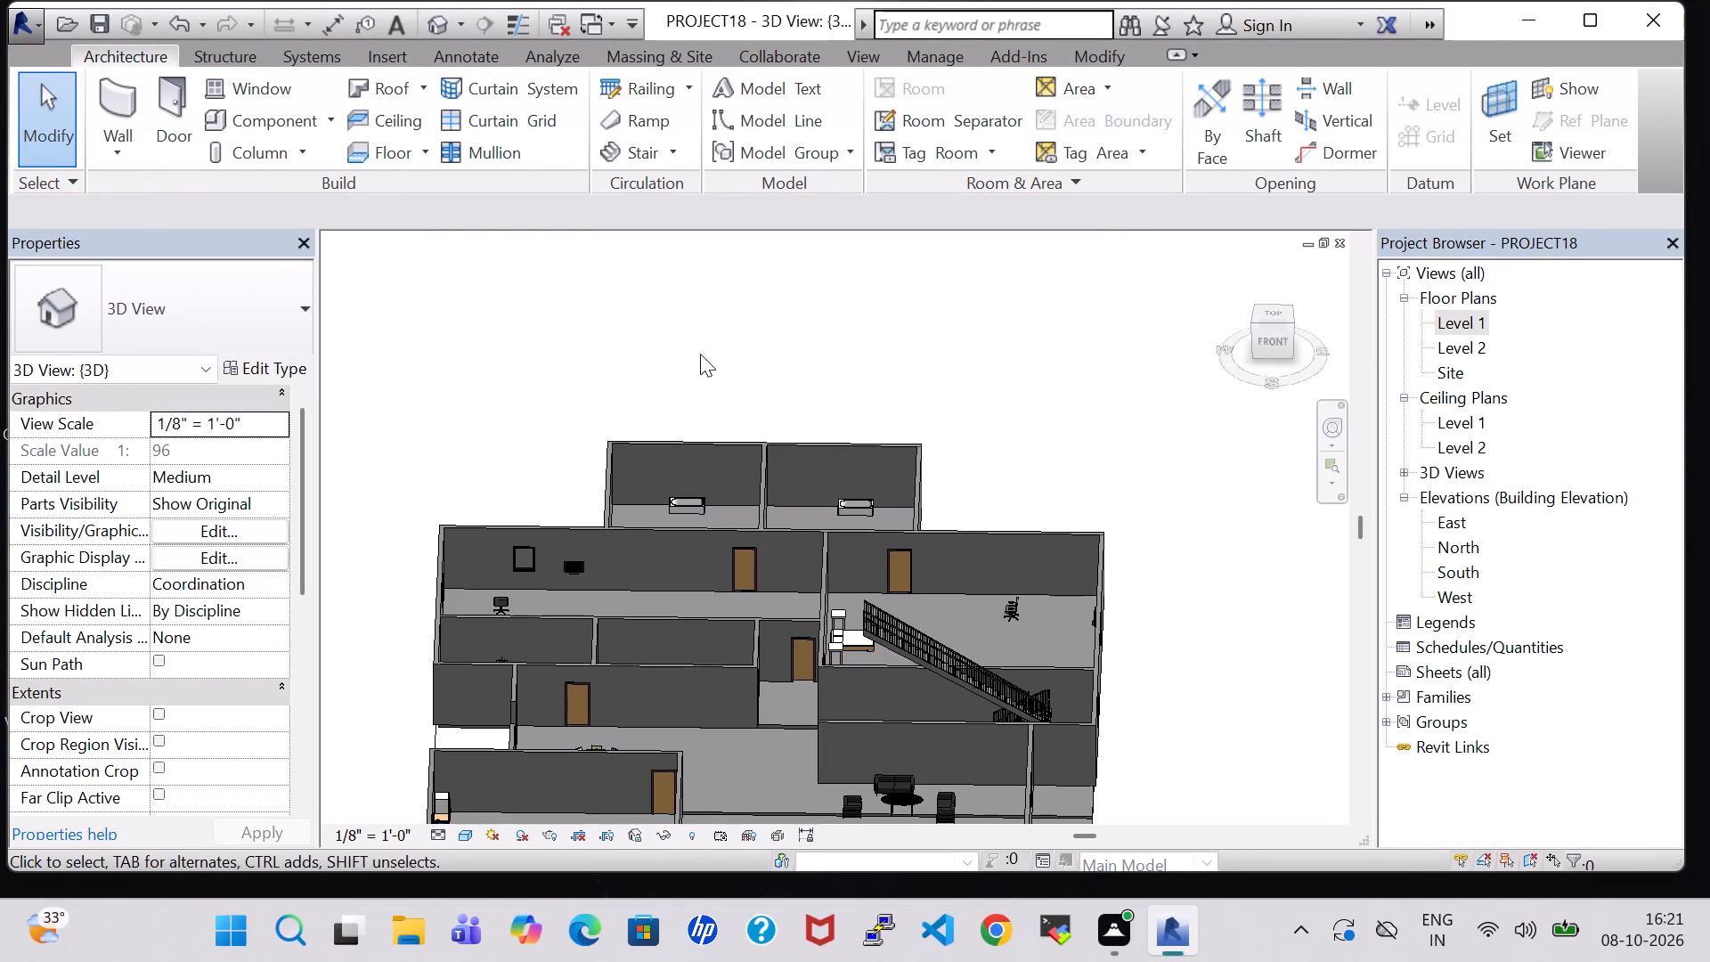
{"action": "middle_click_drag", "start_coordinate": [700, 354], "coordinate": [665, 512], "text": "shift"}
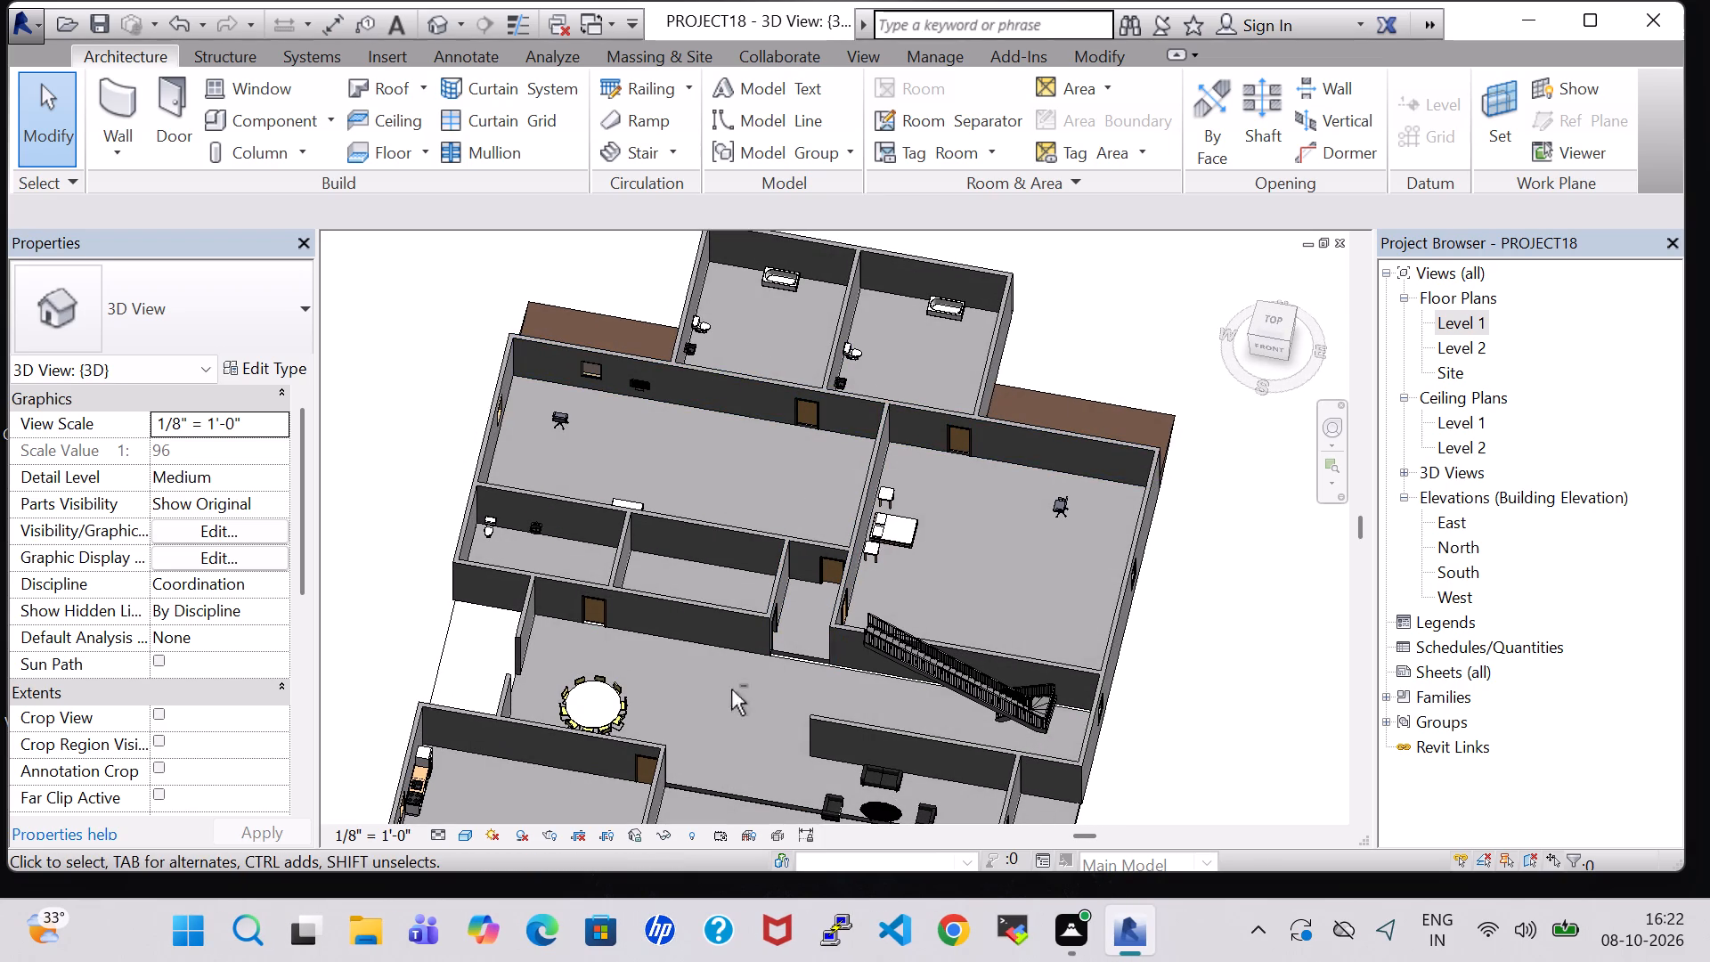
{"action": "middle_click_drag", "start_coordinate": [731, 689], "coordinate": [799, 553], "text": "shift"}
{"action": "middle_click_drag", "start_coordinate": [974, 372], "coordinate": [935, 567]}
{"action": "middle_click_drag", "start_coordinate": [1168, 631], "coordinate": [1134, 499]}
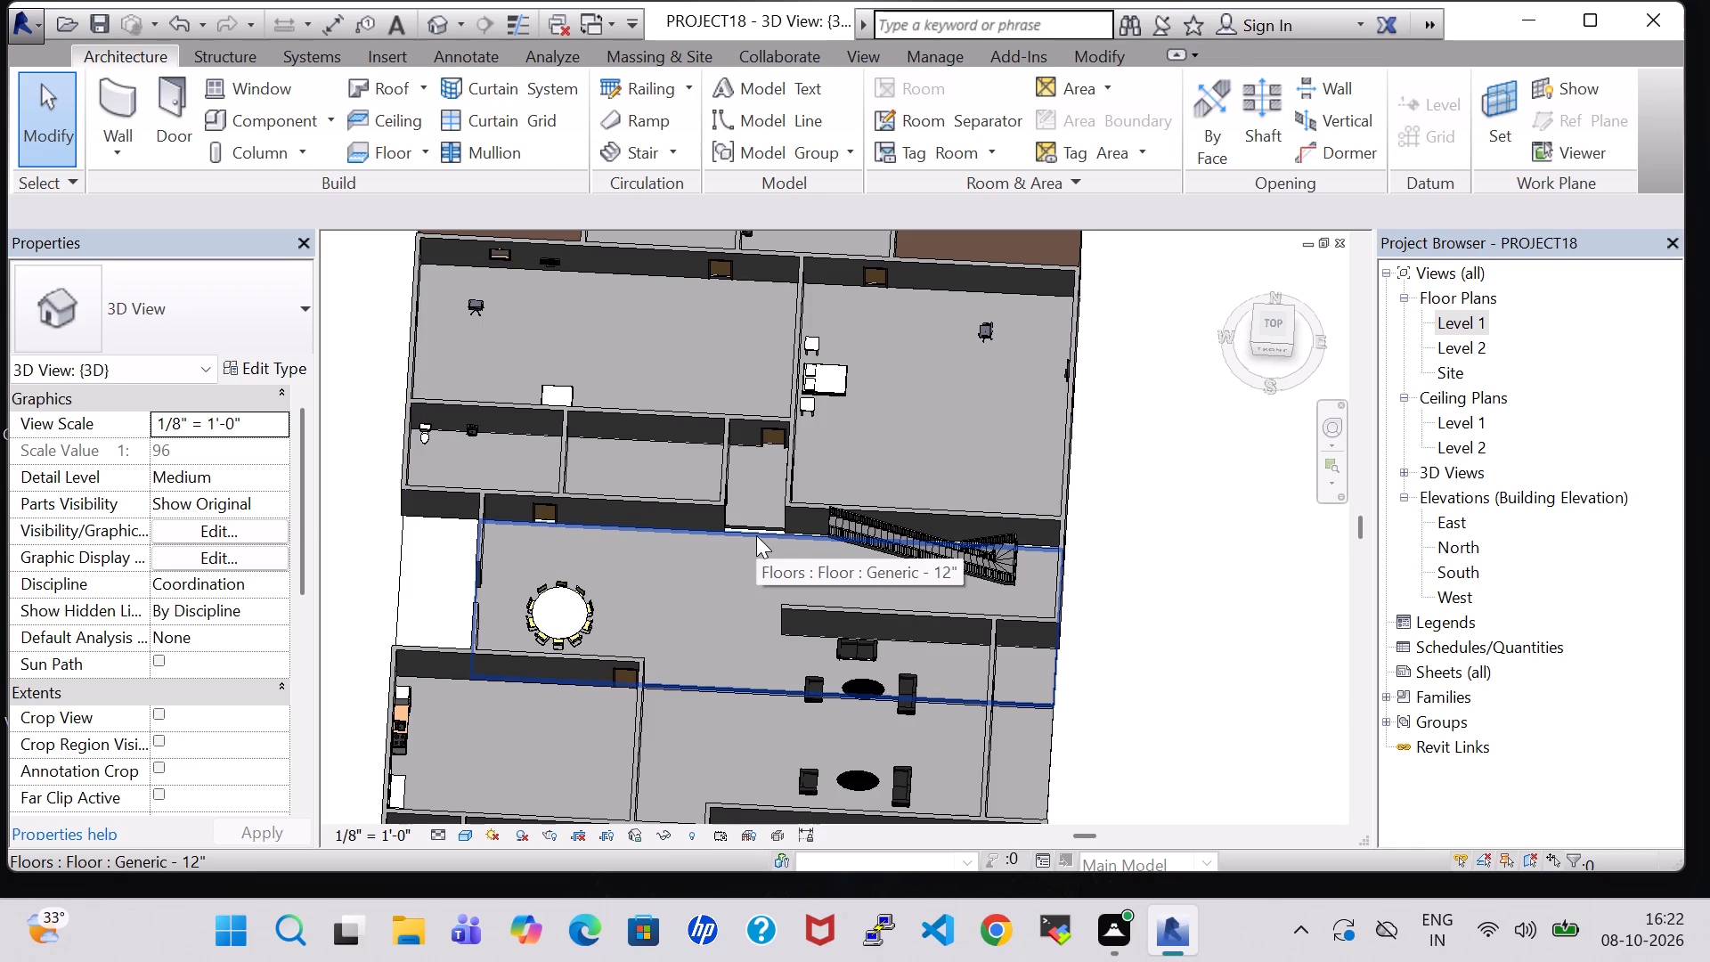
{"action": "left_click", "coordinate": [756, 535]}
{"action": "key", "text": "Up"}
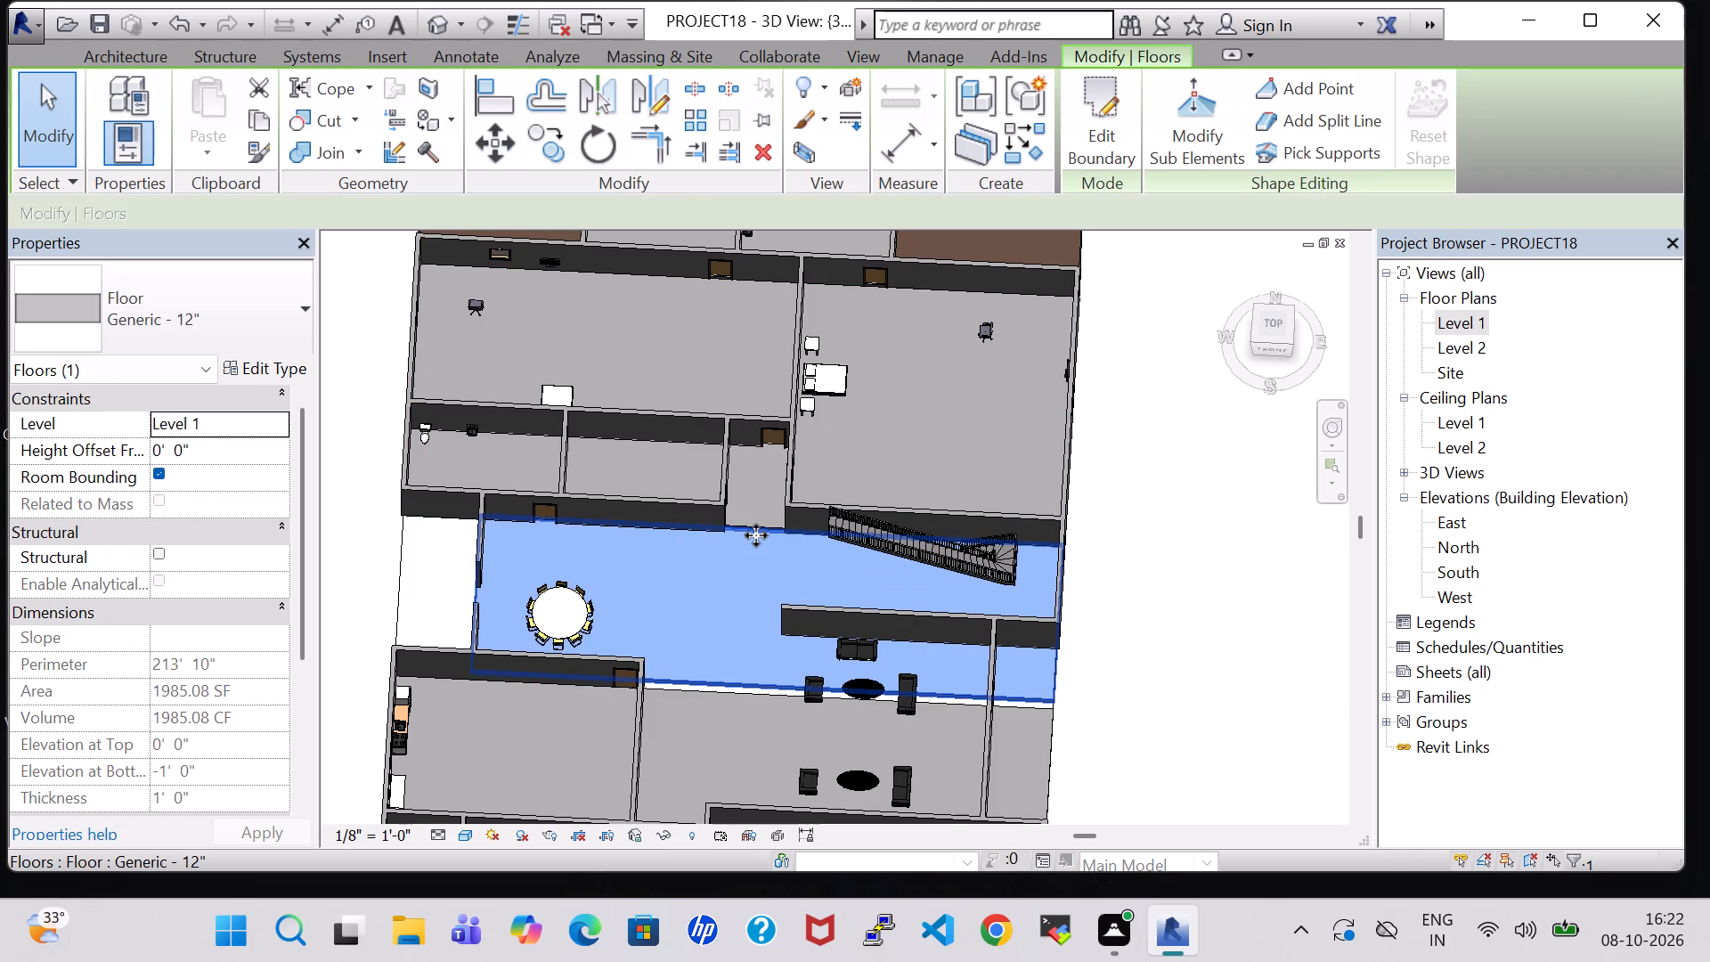
{"action": "key", "text": "Up"}
{"action": "left_click", "coordinate": [736, 714]}
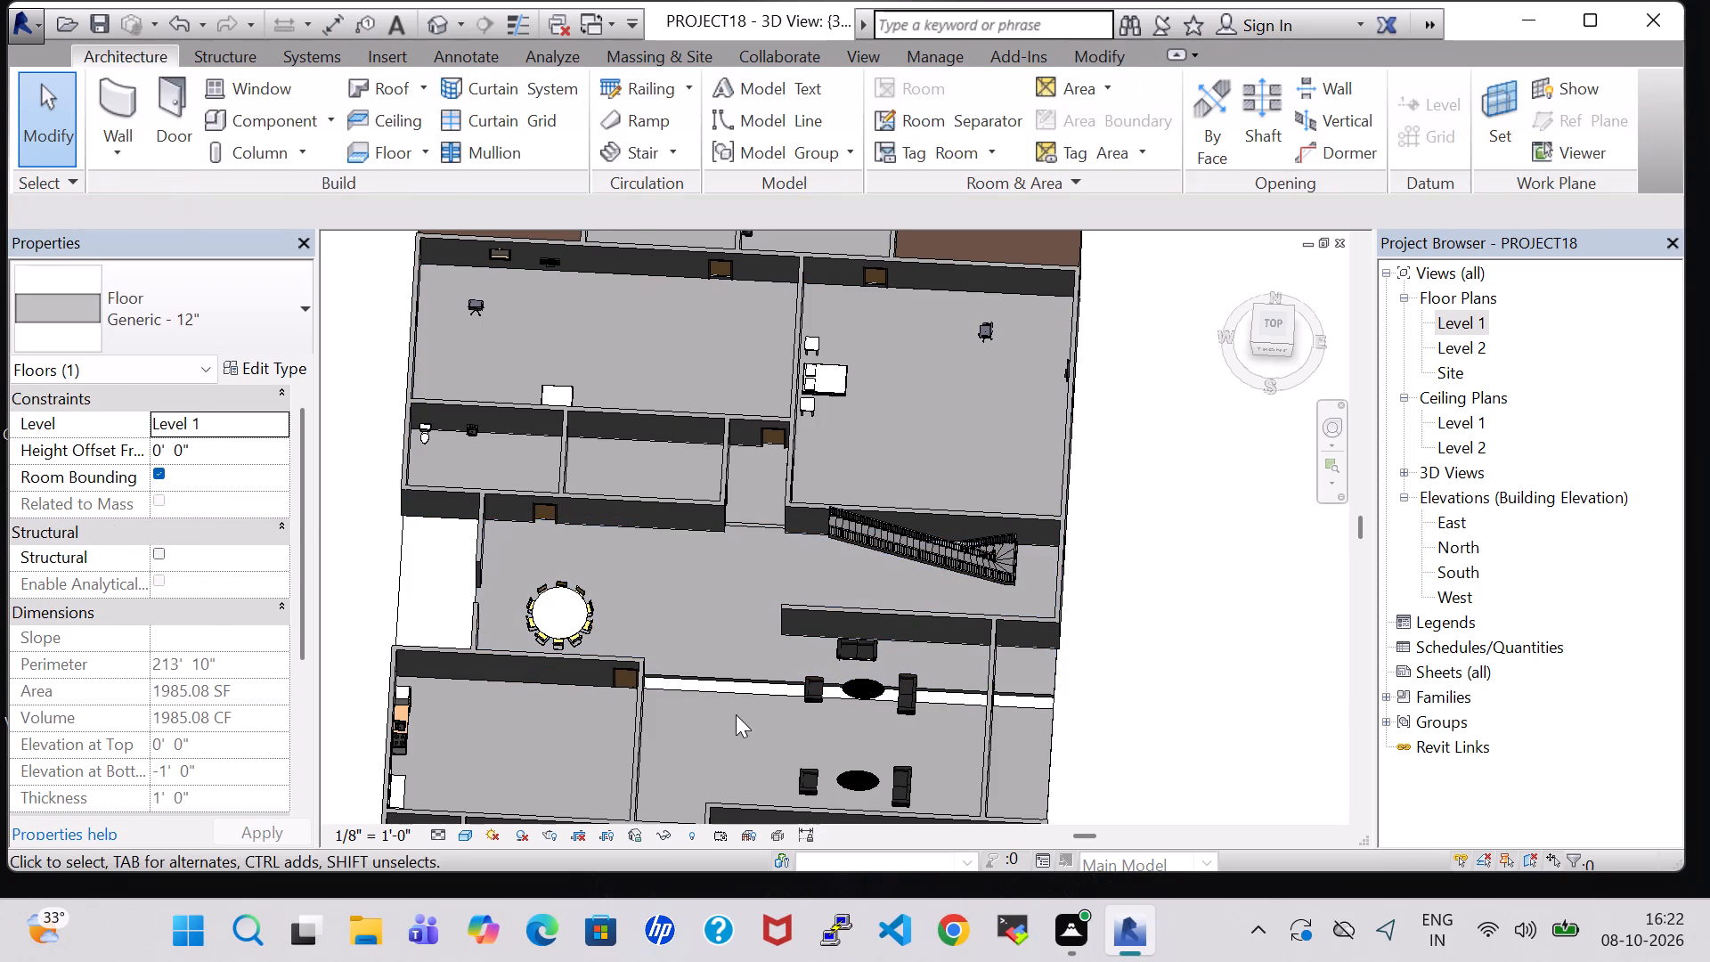
Nudge the kitchen and living room floor north until it meets the dining and stair hall floor.
{"action": "left_click", "coordinate": [739, 694]}
{"action": "key", "text": "Up"}
{"action": "key", "text": "Up"}
{"action": "key", "text": "Up"}
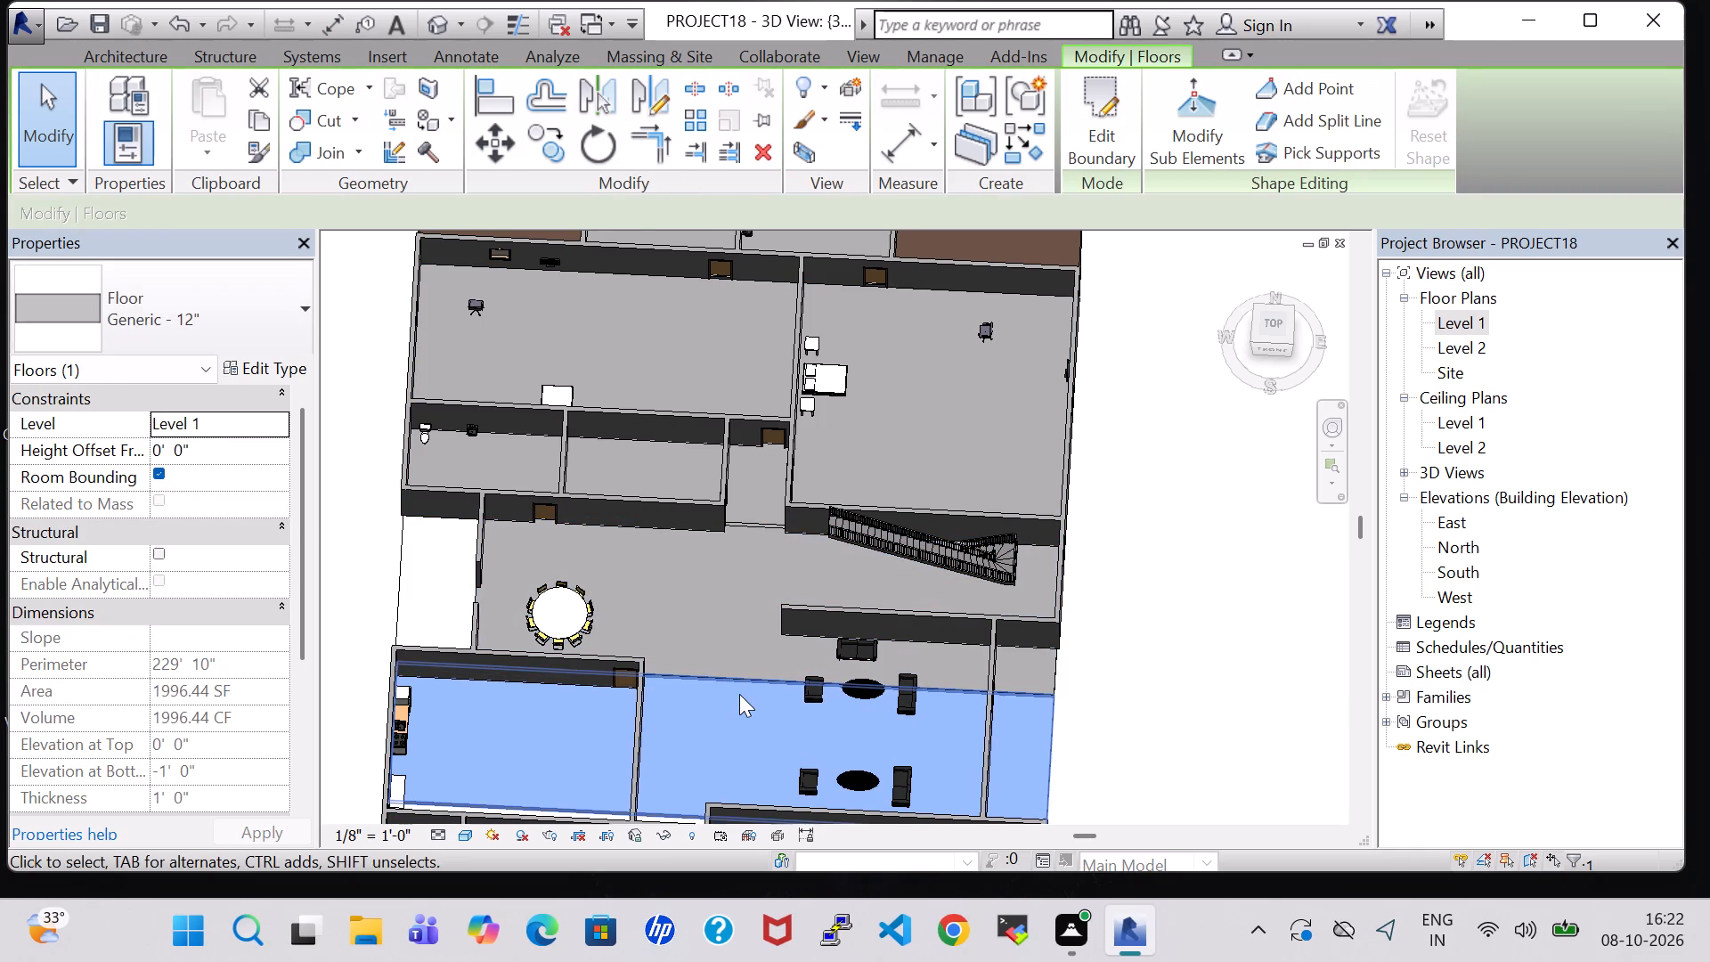
On the Level 1 plan, create a narrow rectangular Generic - 12" floor along the kitchen's south wall, about 100 SF.
{"action": "middle_click_drag", "start_coordinate": [1245, 645], "coordinate": [1201, 378]}
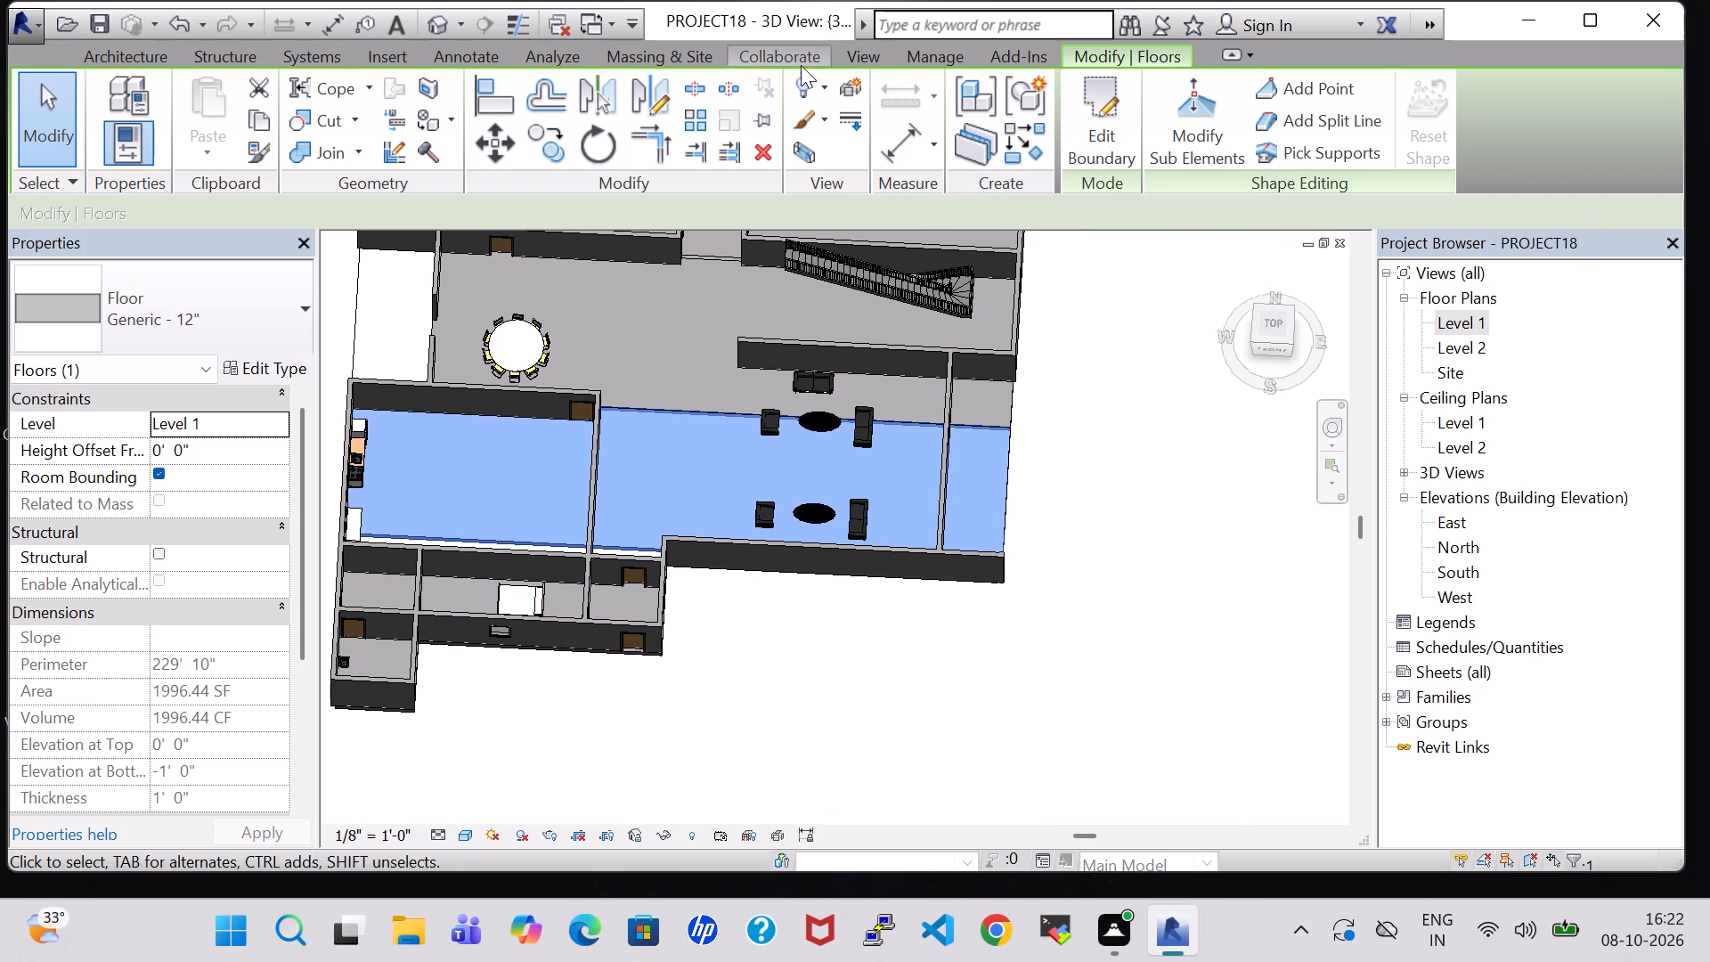
{"action": "left_click", "coordinate": [113, 53]}
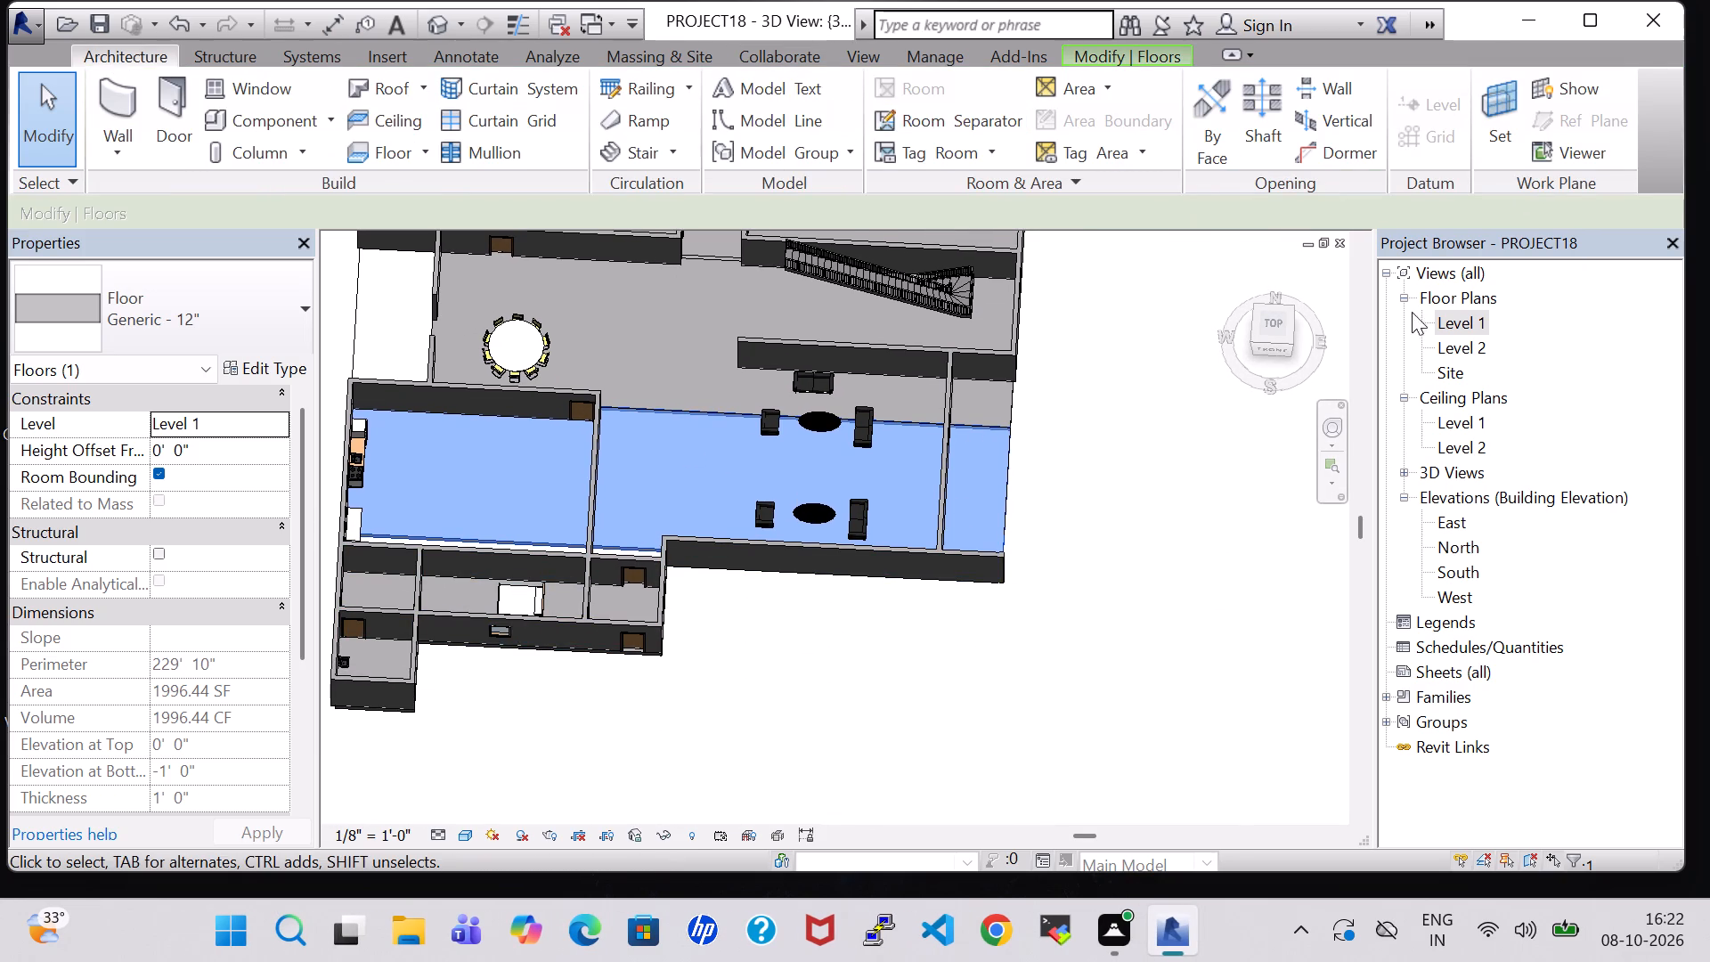
{"action": "double_click", "coordinate": [1470, 330]}
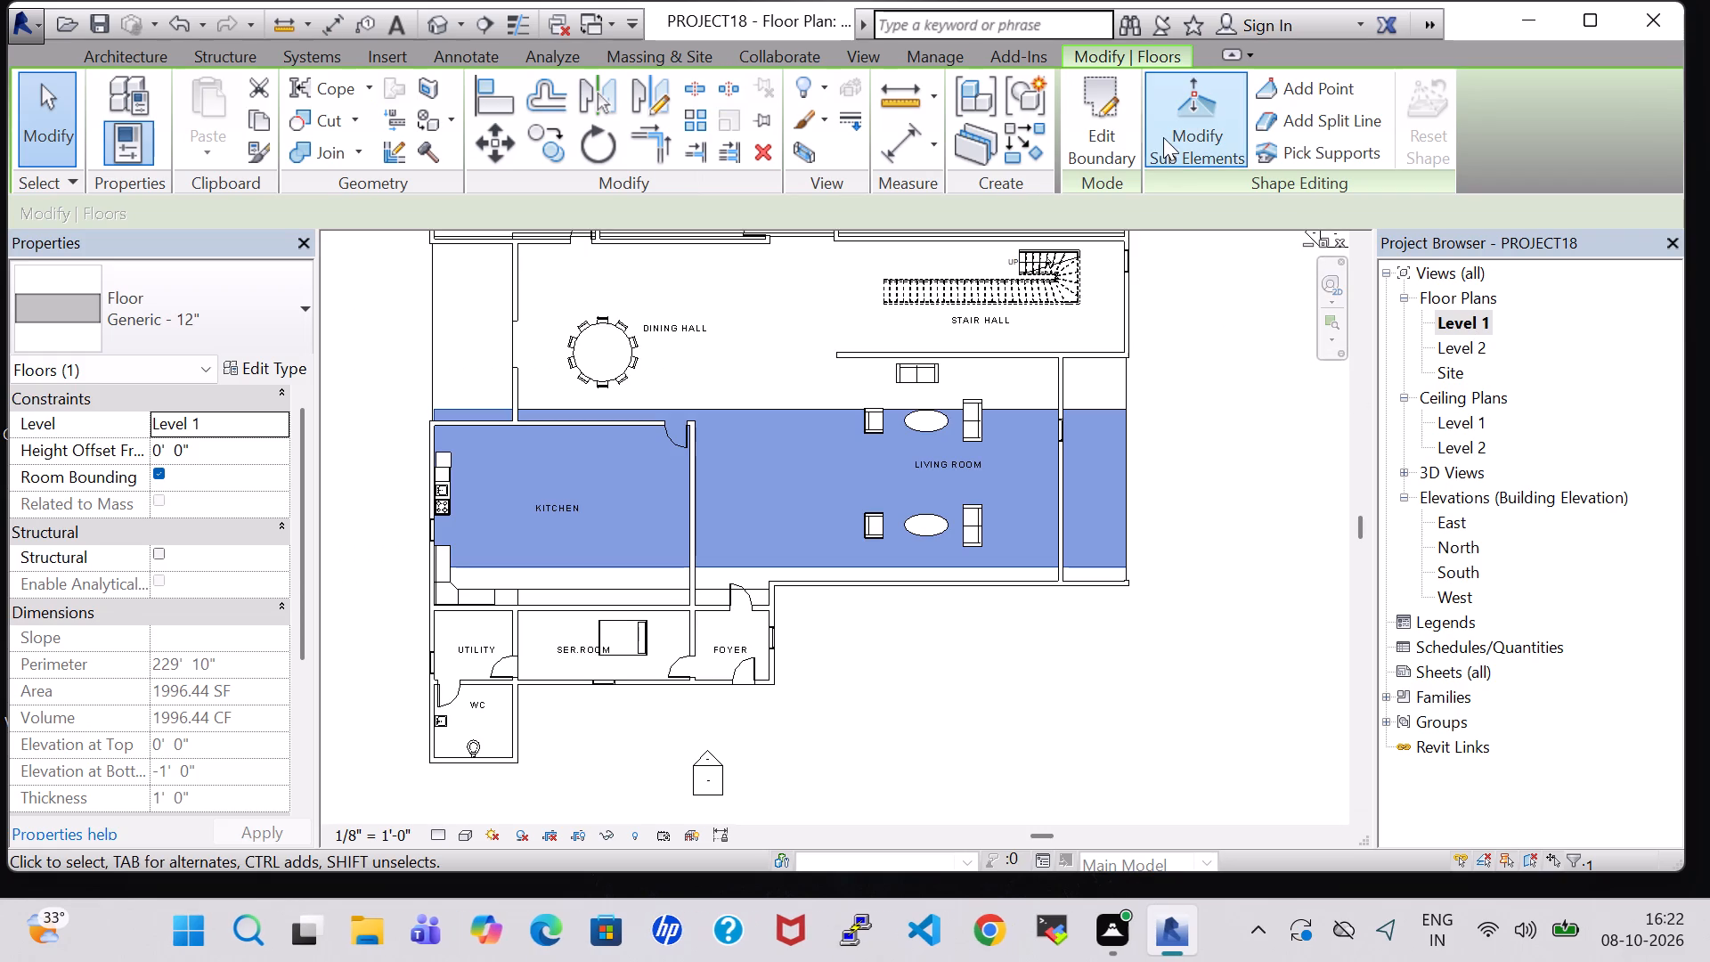
{"action": "left_click", "coordinate": [113, 61]}
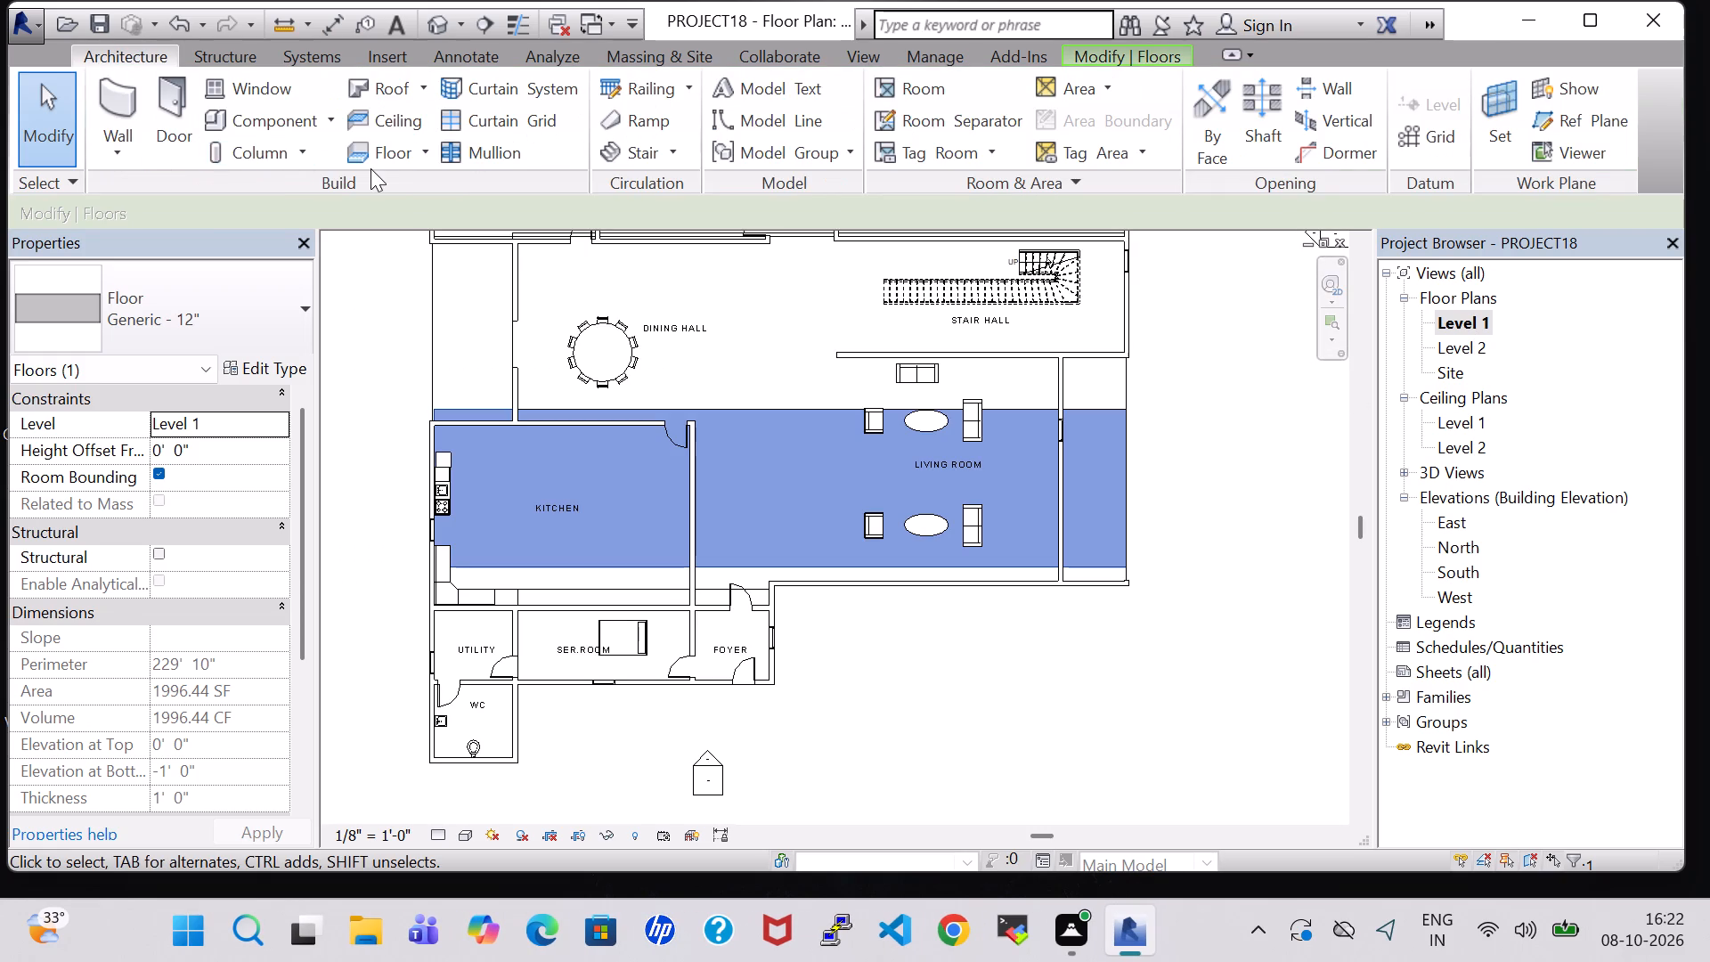
{"action": "left_click", "coordinate": [367, 149]}
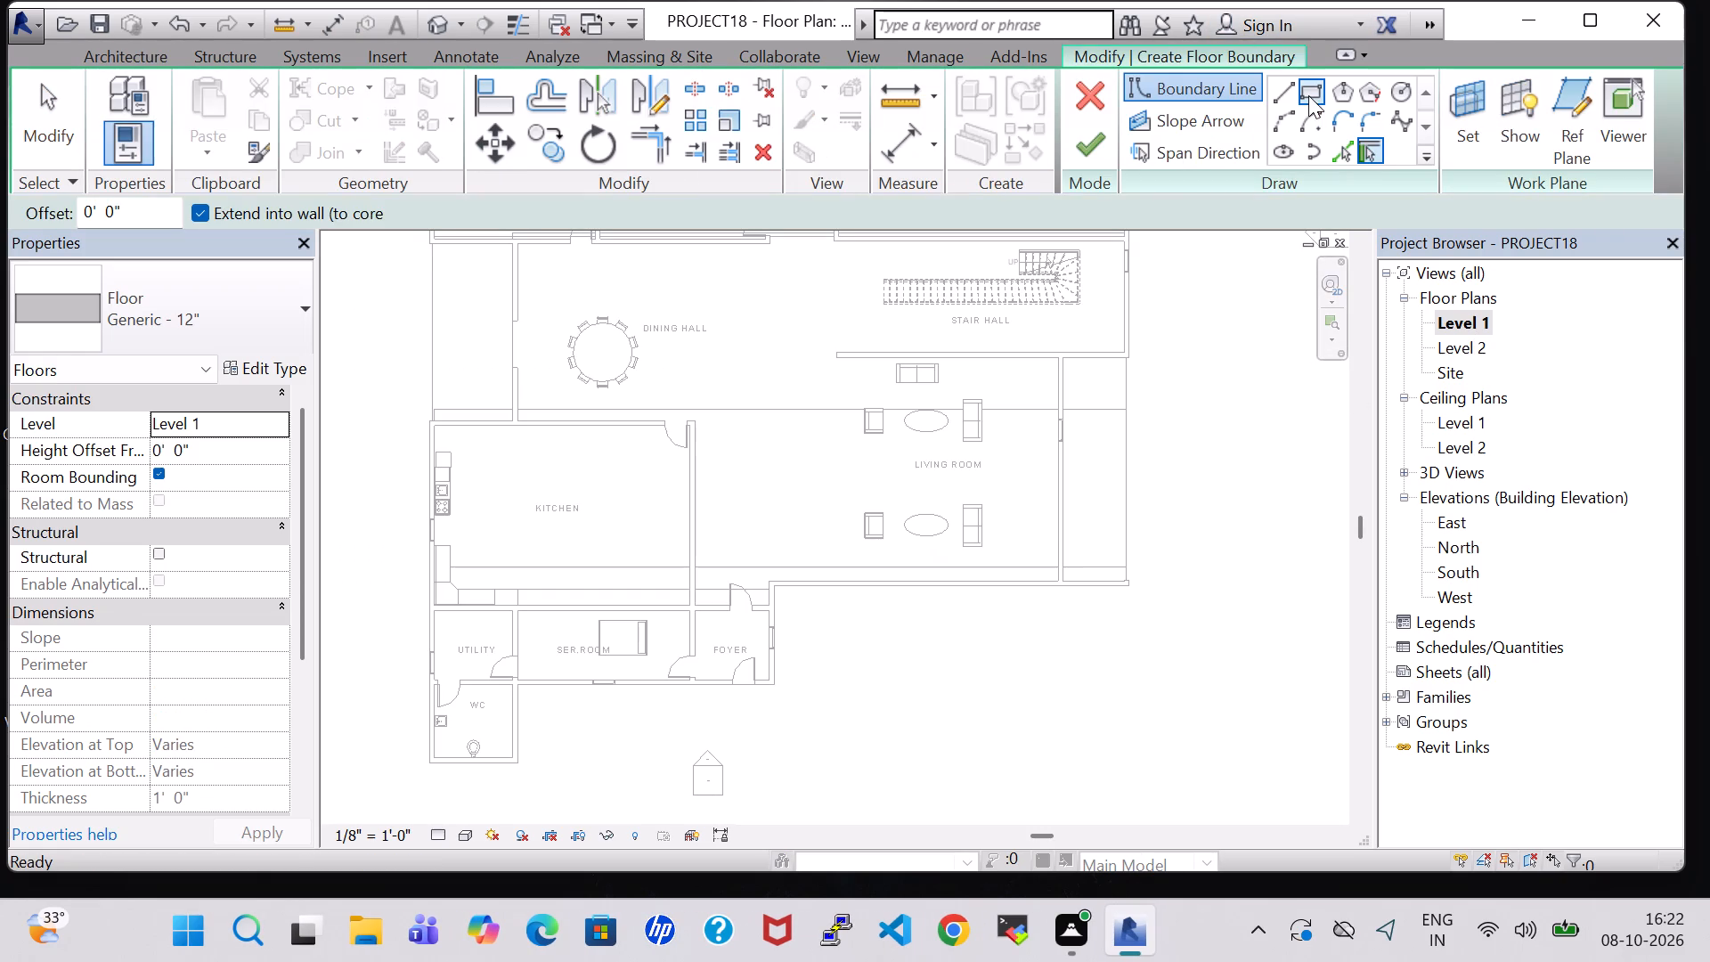
{"action": "left_click", "coordinate": [1308, 95]}
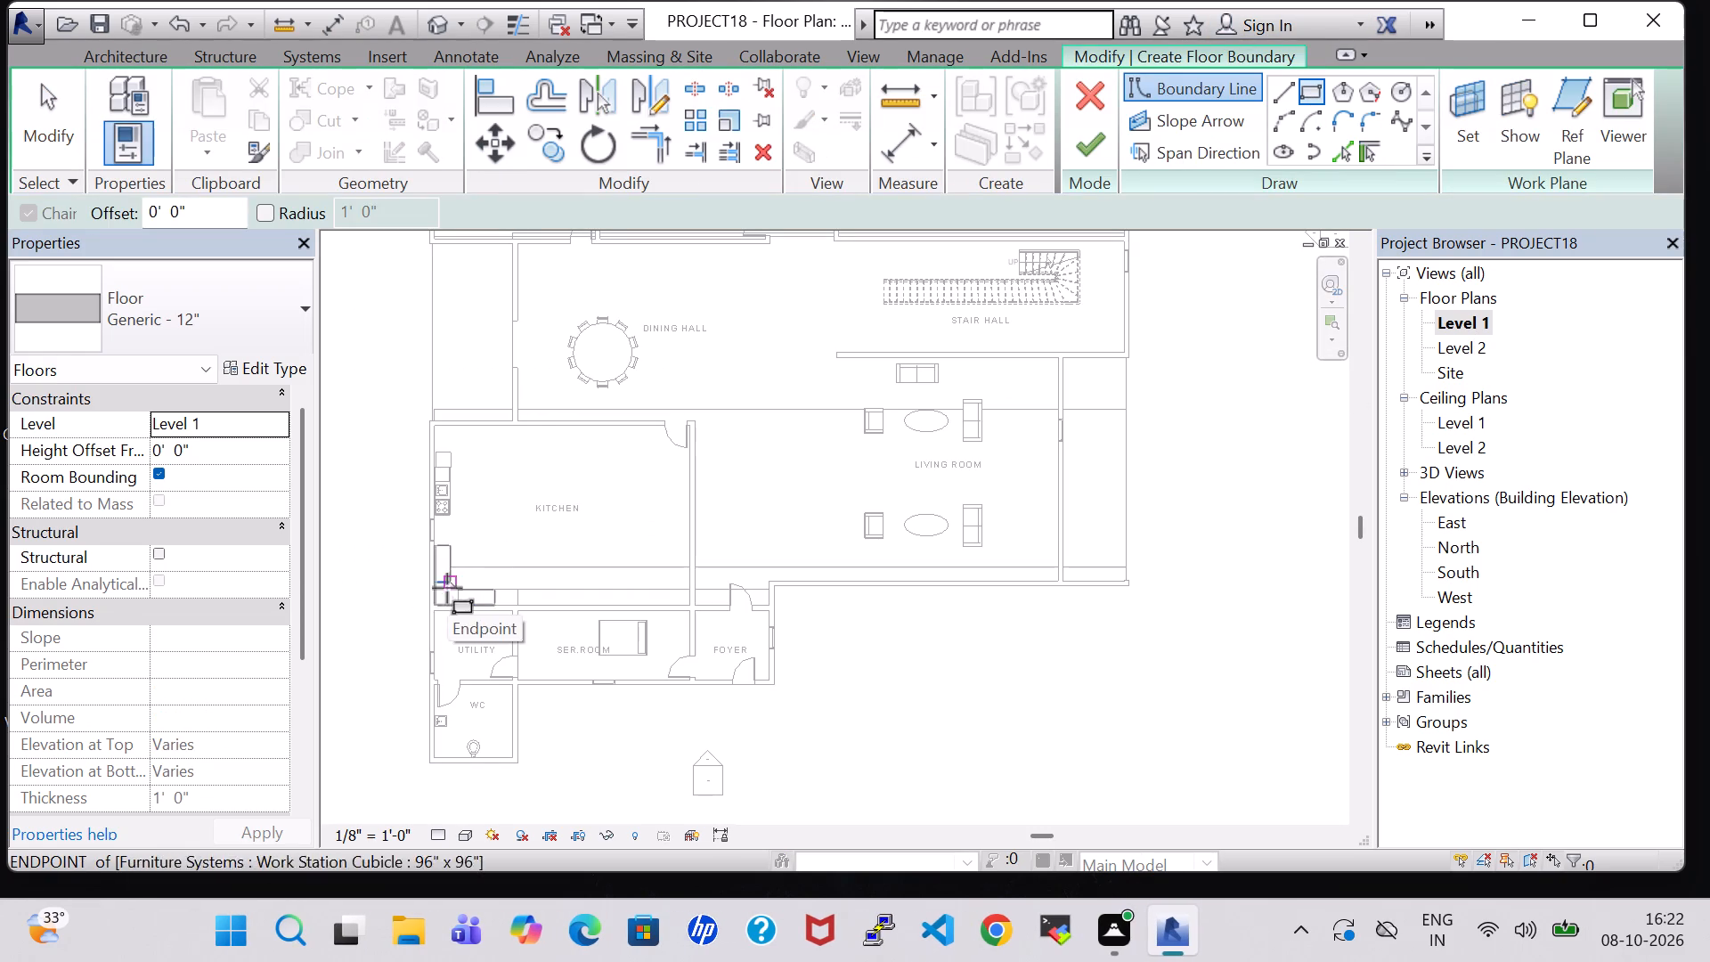
{"action": "left_click", "coordinate": [444, 593]}
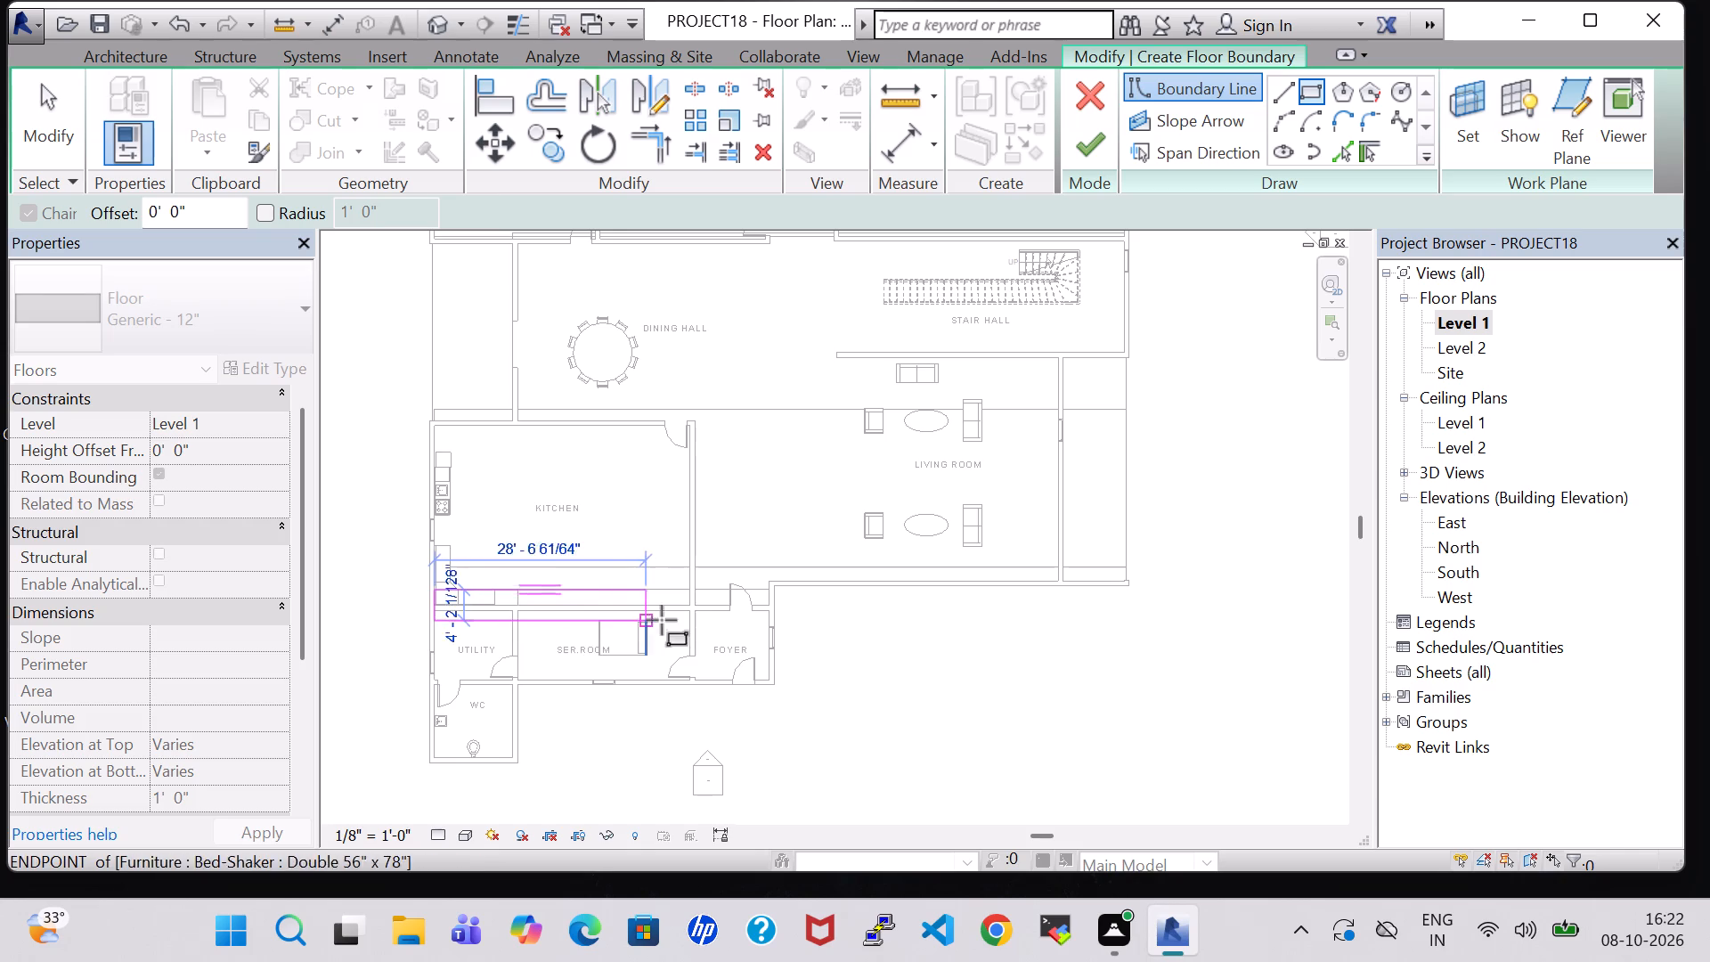
{"action": "left_click", "coordinate": [696, 610]}
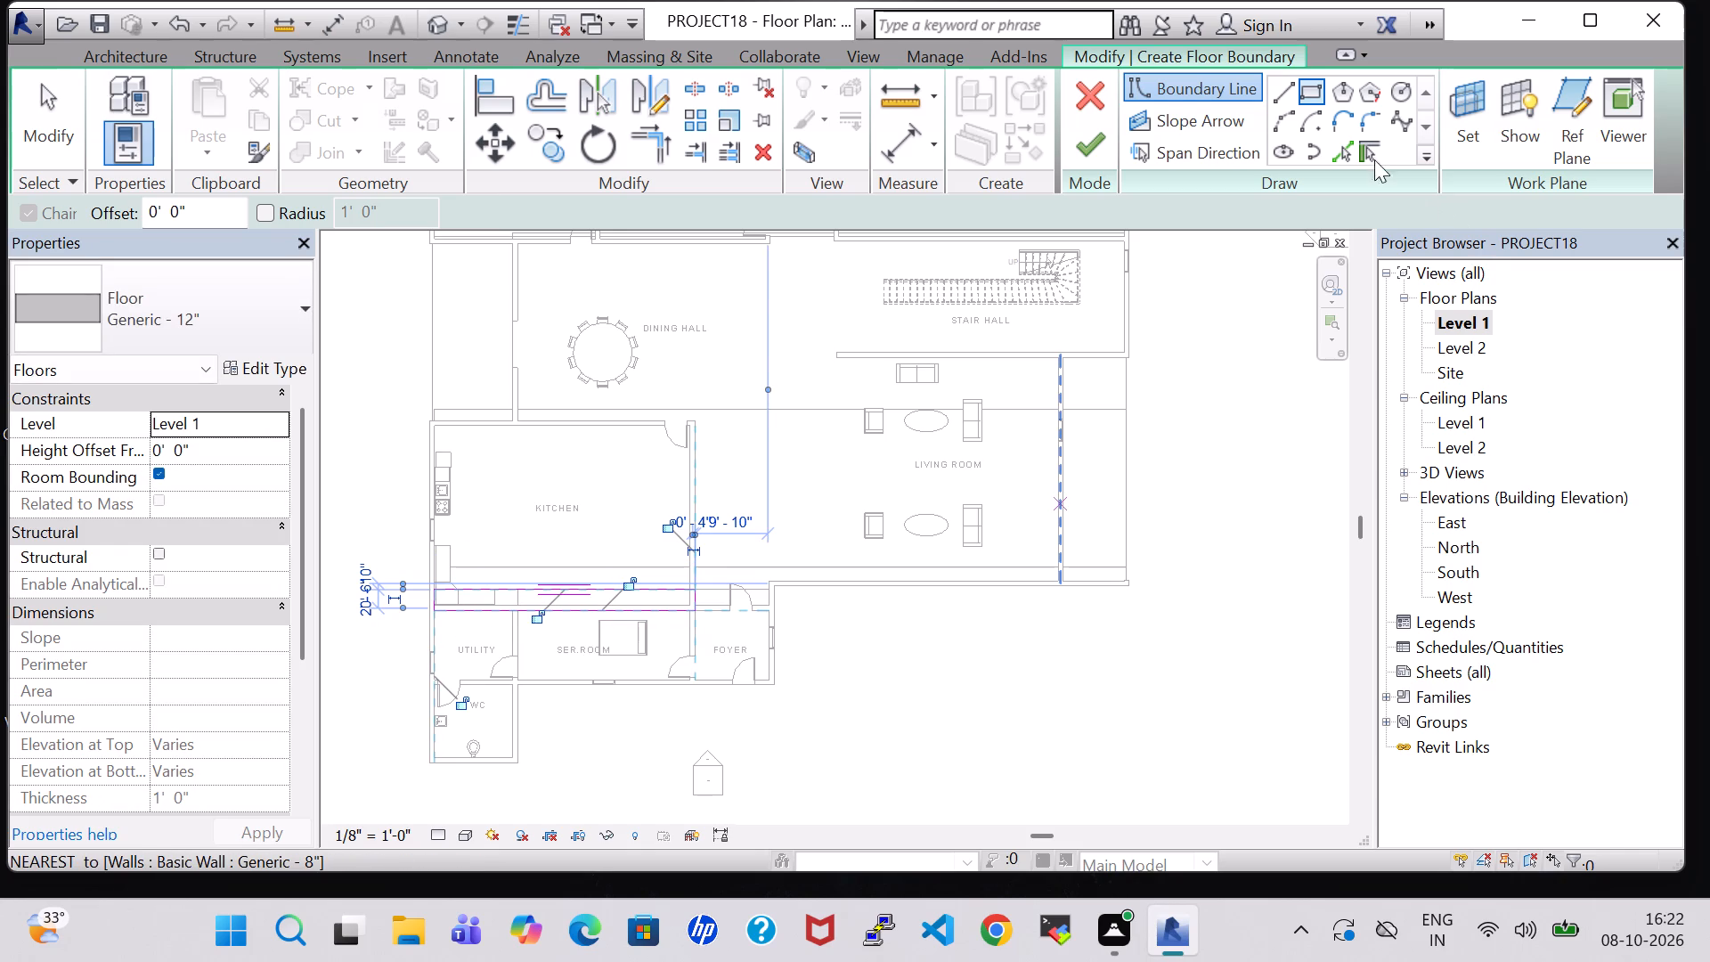
{"action": "left_click", "coordinate": [1085, 149]}
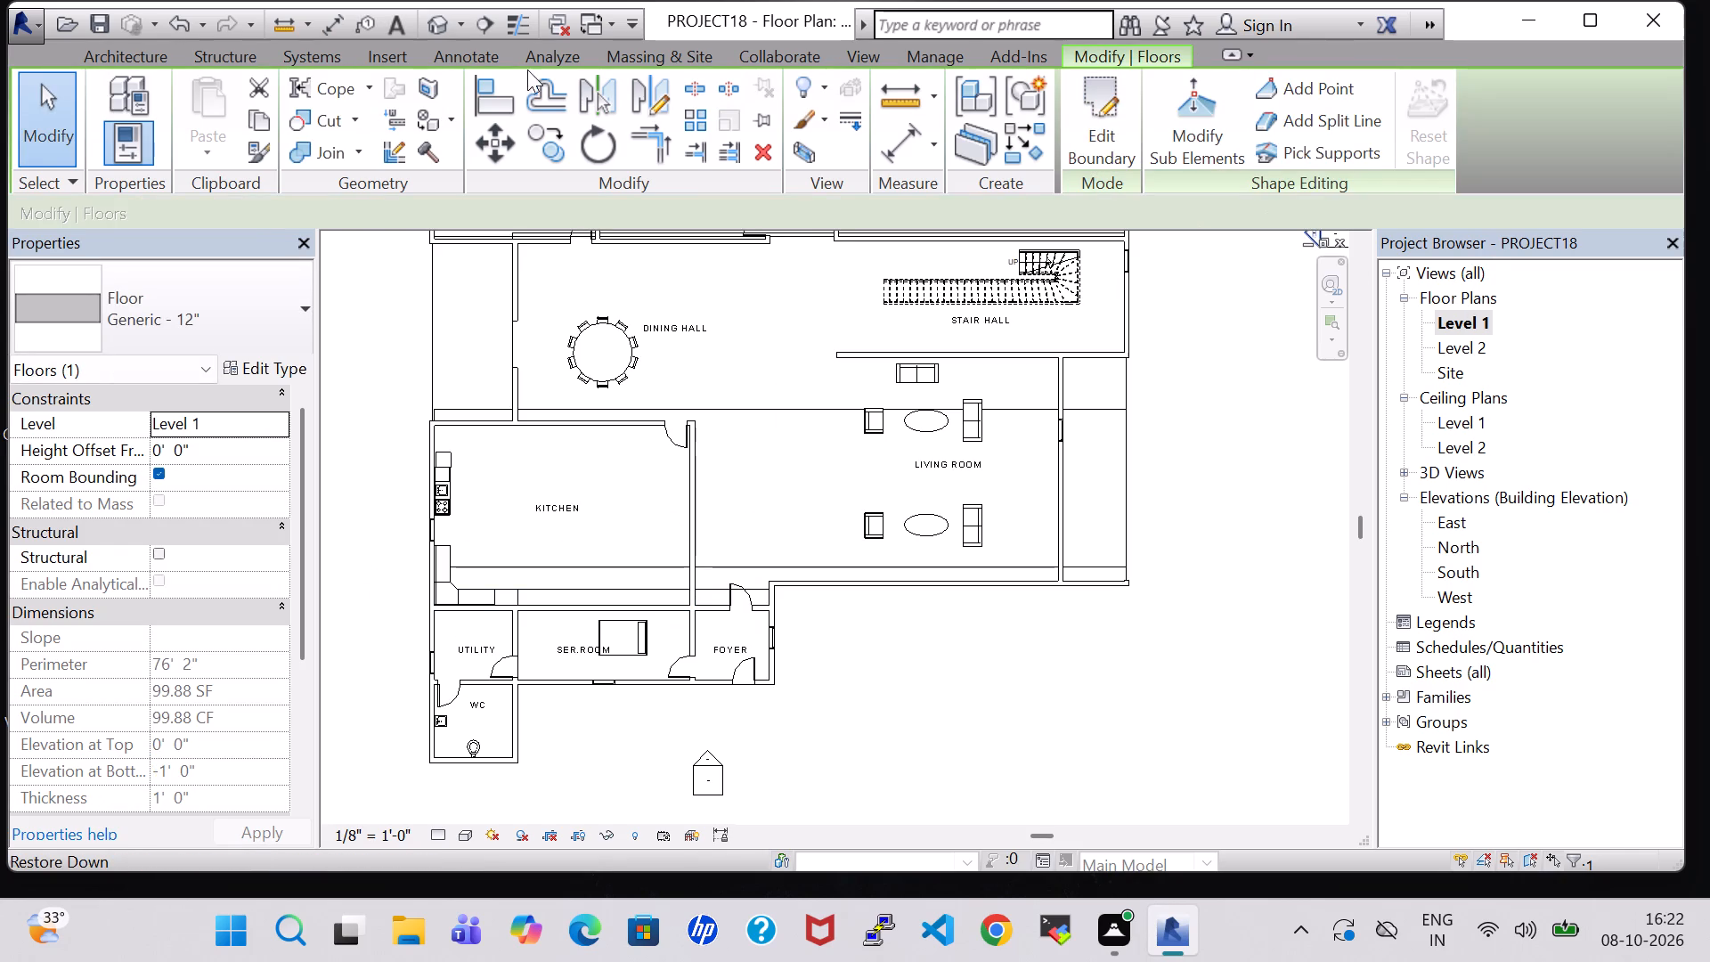
In 3D, edit the kitchen and living room floor's boundary, nudging its south edge southward to the wall line, and finish the sketch.
{"action": "left_click", "coordinate": [444, 13]}
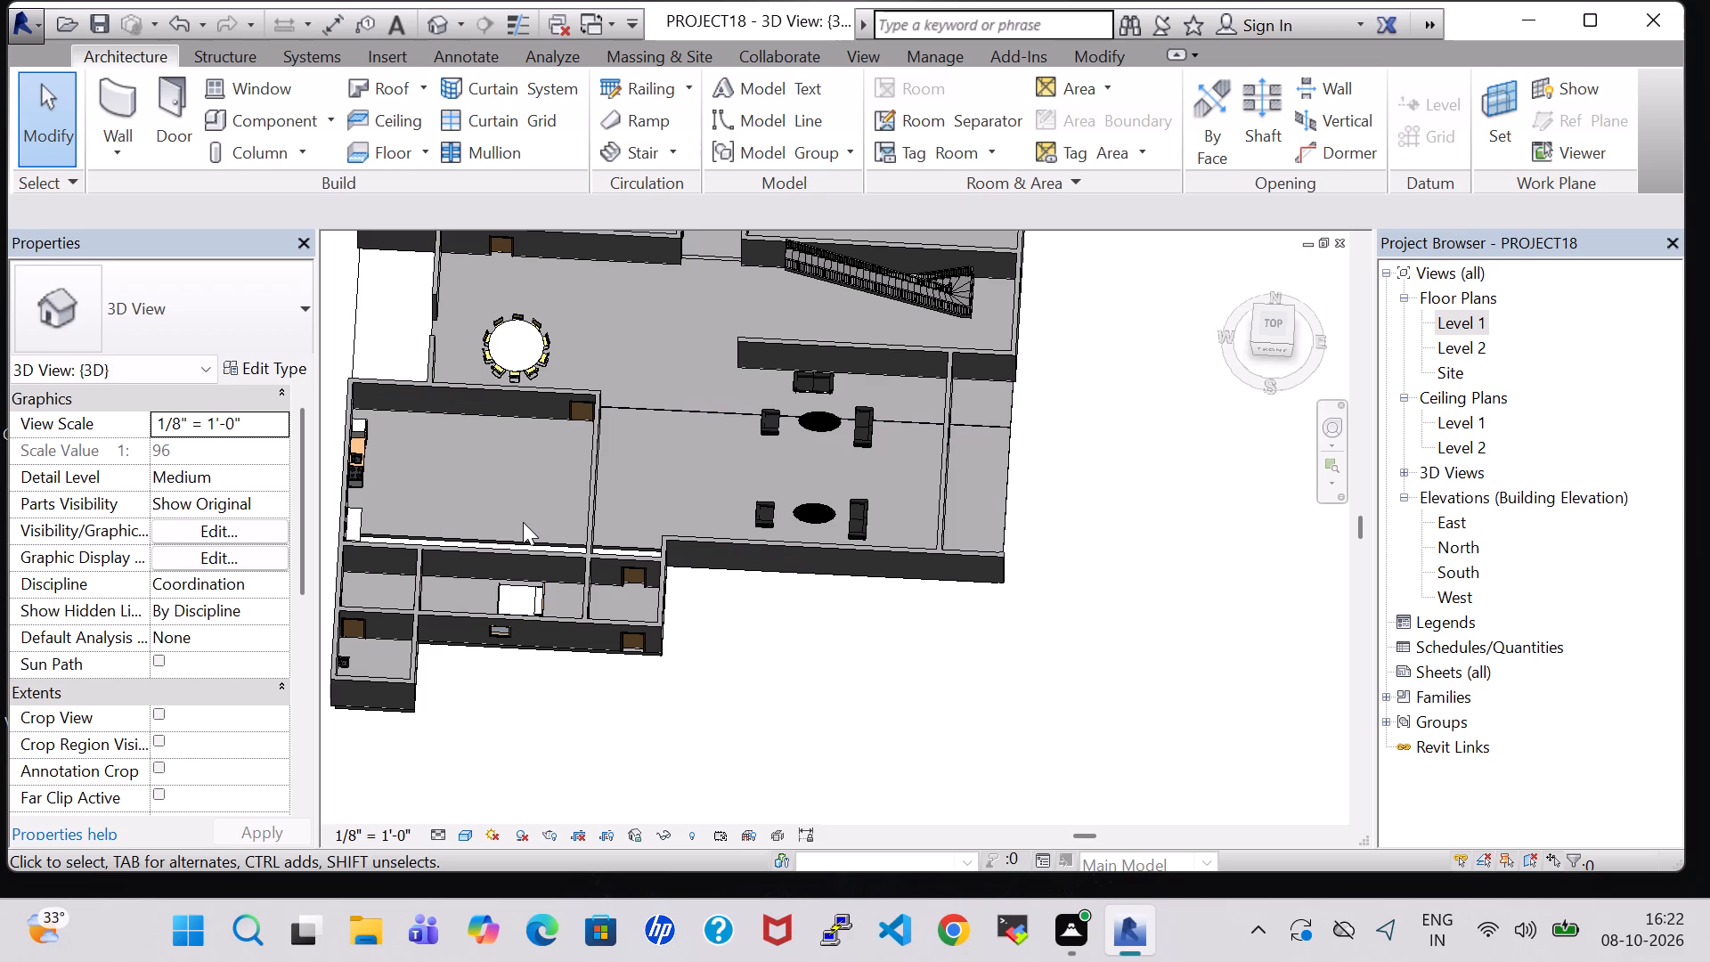
{"action": "left_click", "coordinate": [442, 535]}
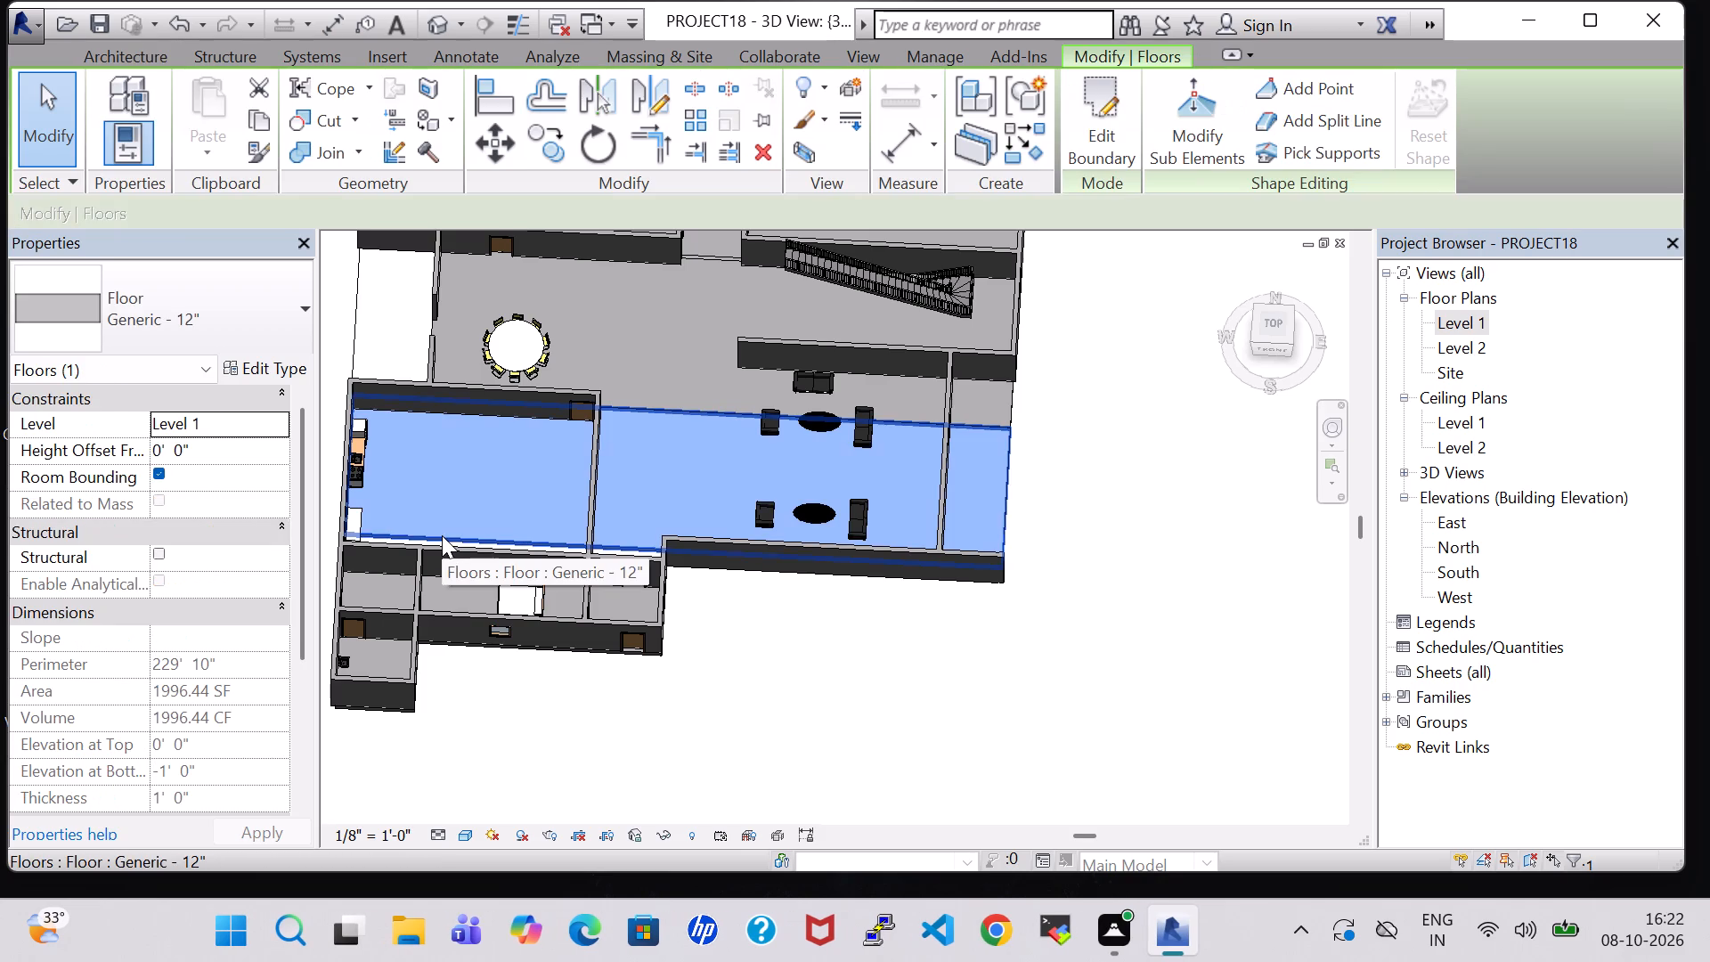
{"action": "left_click", "coordinate": [1121, 96]}
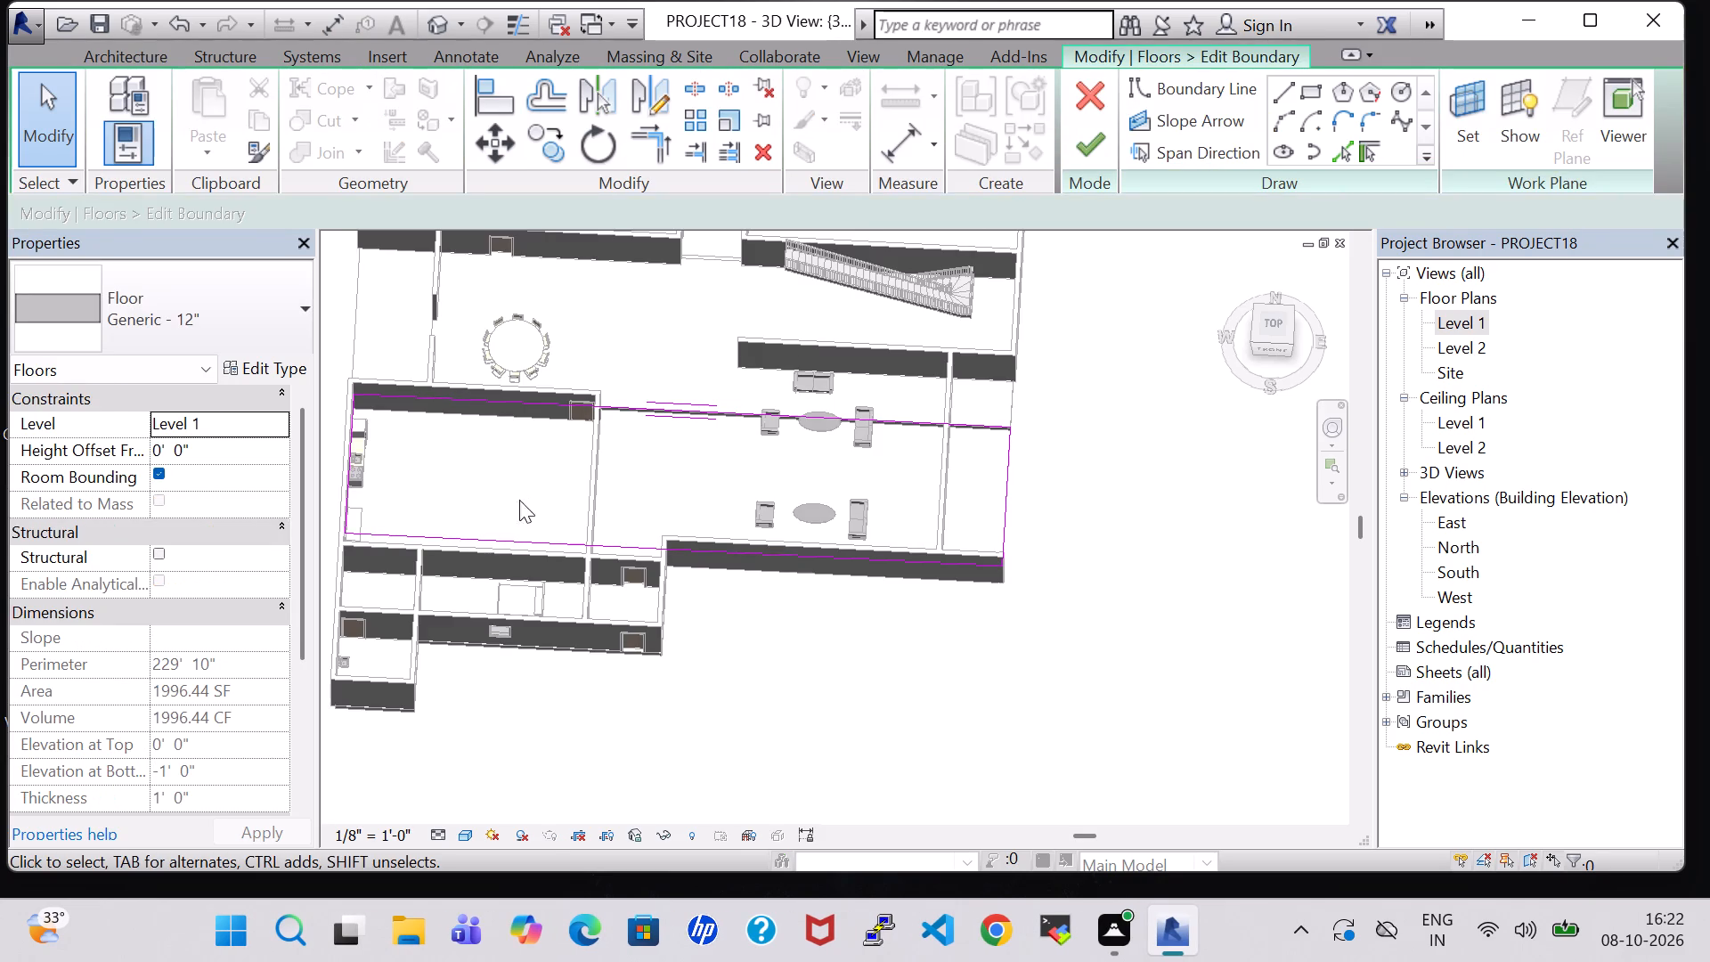
{"action": "scroll", "coordinate": [452, 511], "scroll_direction": "up", "scroll_amount": 2}
{"action": "middle_click_drag", "start_coordinate": [452, 511], "coordinate": [598, 511]}
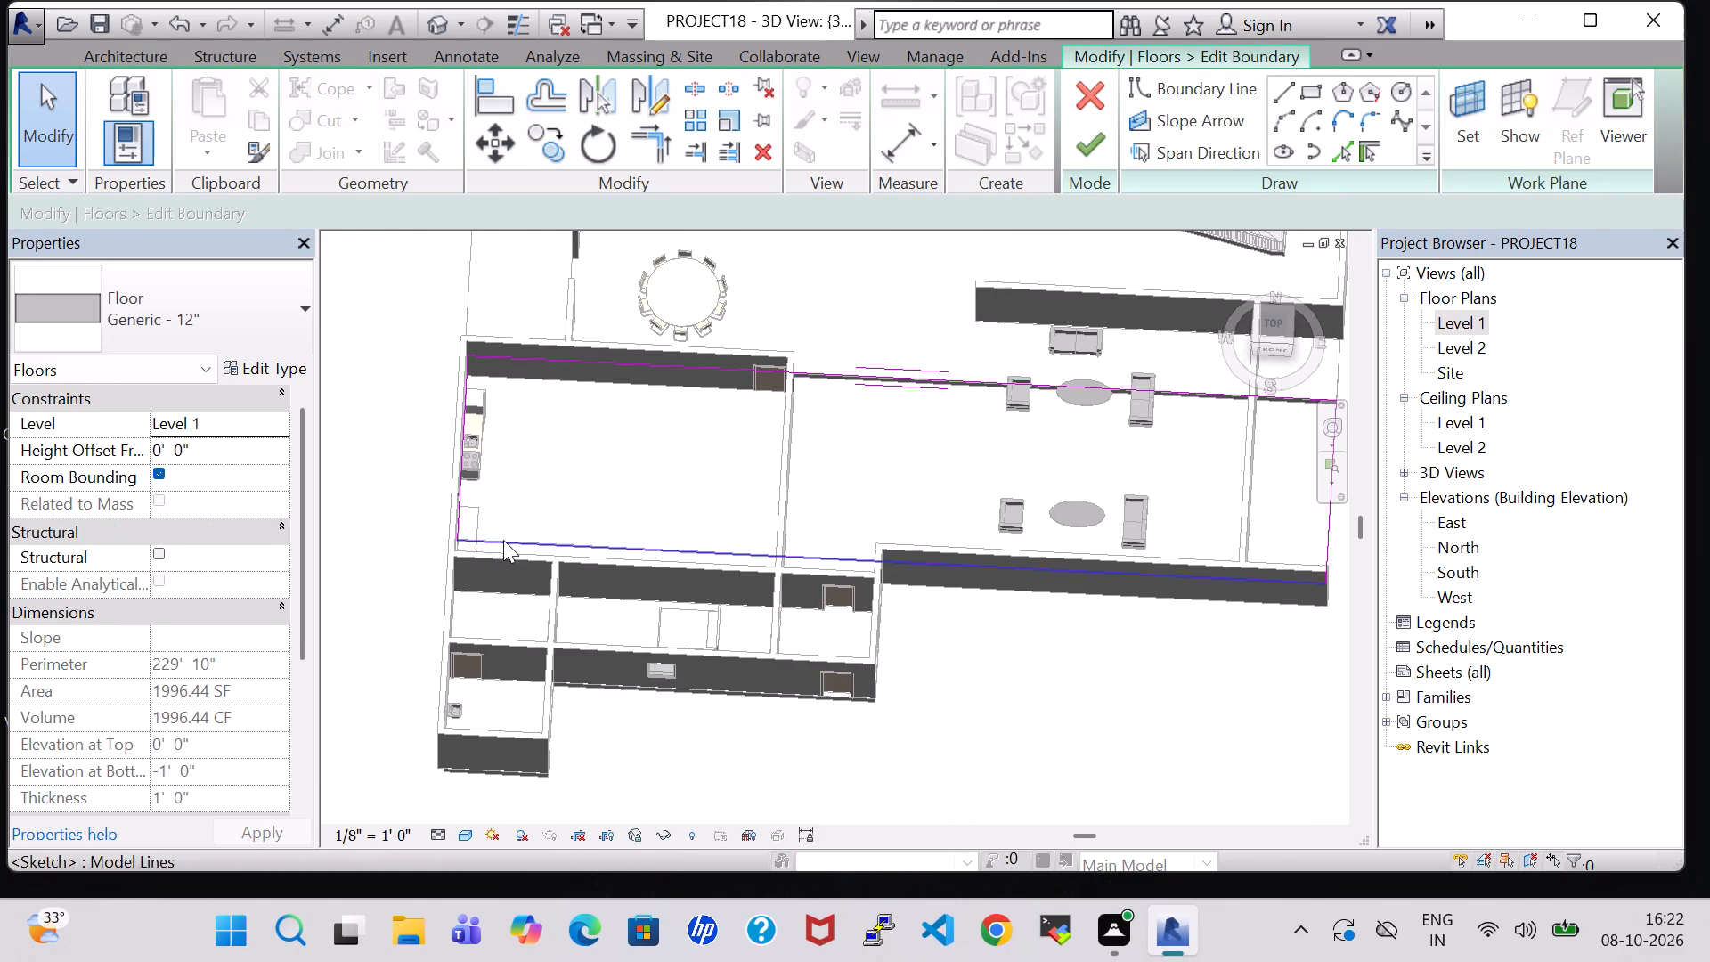
{"action": "left_click", "coordinate": [501, 541]}
{"action": "key", "text": "Down"}
{"action": "key", "text": "Down"}
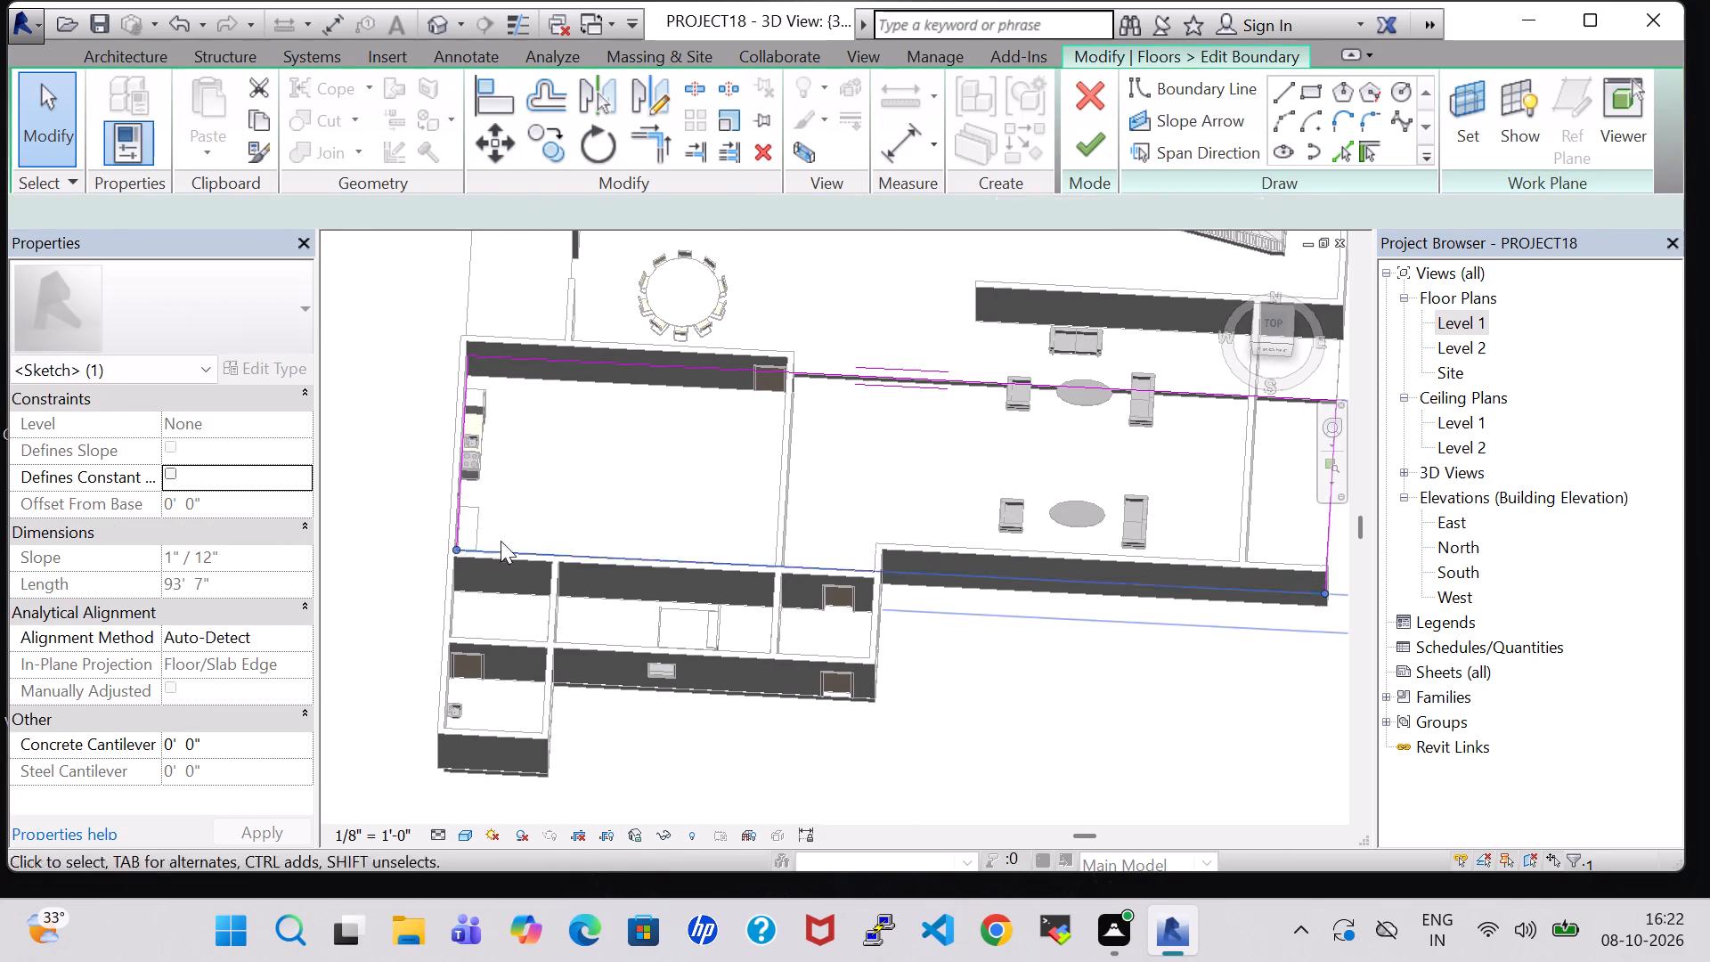
{"action": "key", "text": "Down"}
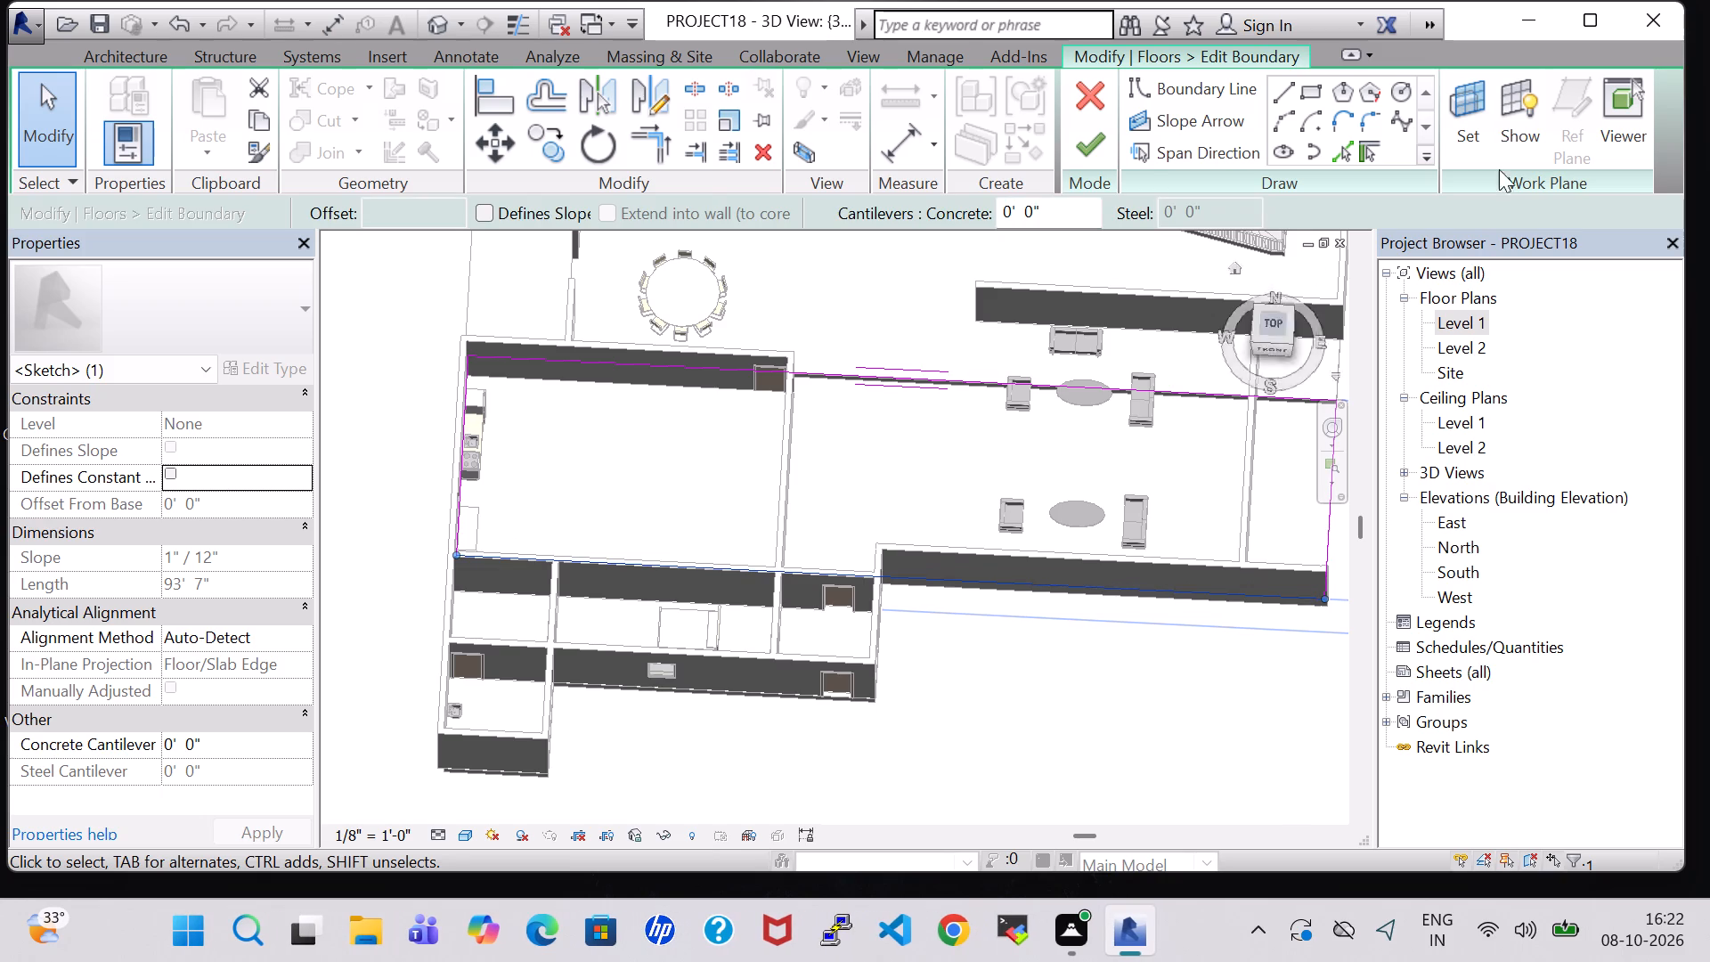
{"action": "left_click", "coordinate": [1095, 158]}
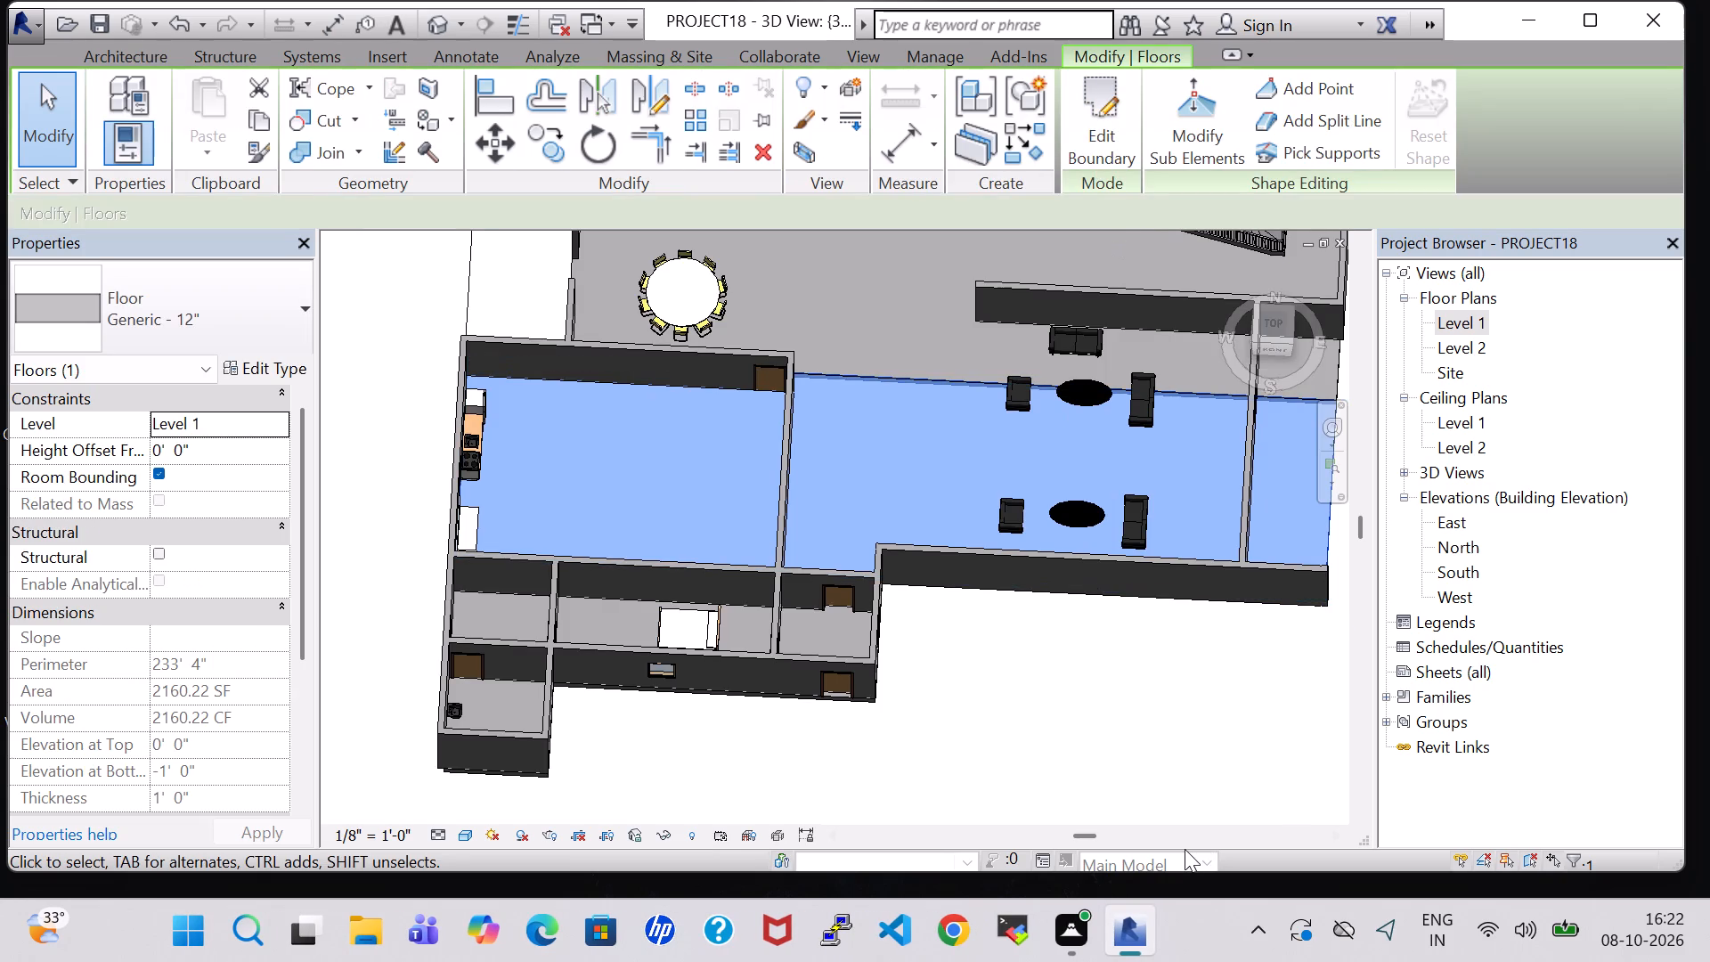
{"action": "left_click", "coordinate": [1185, 849]}
{"action": "left_click", "coordinate": [1225, 774]}
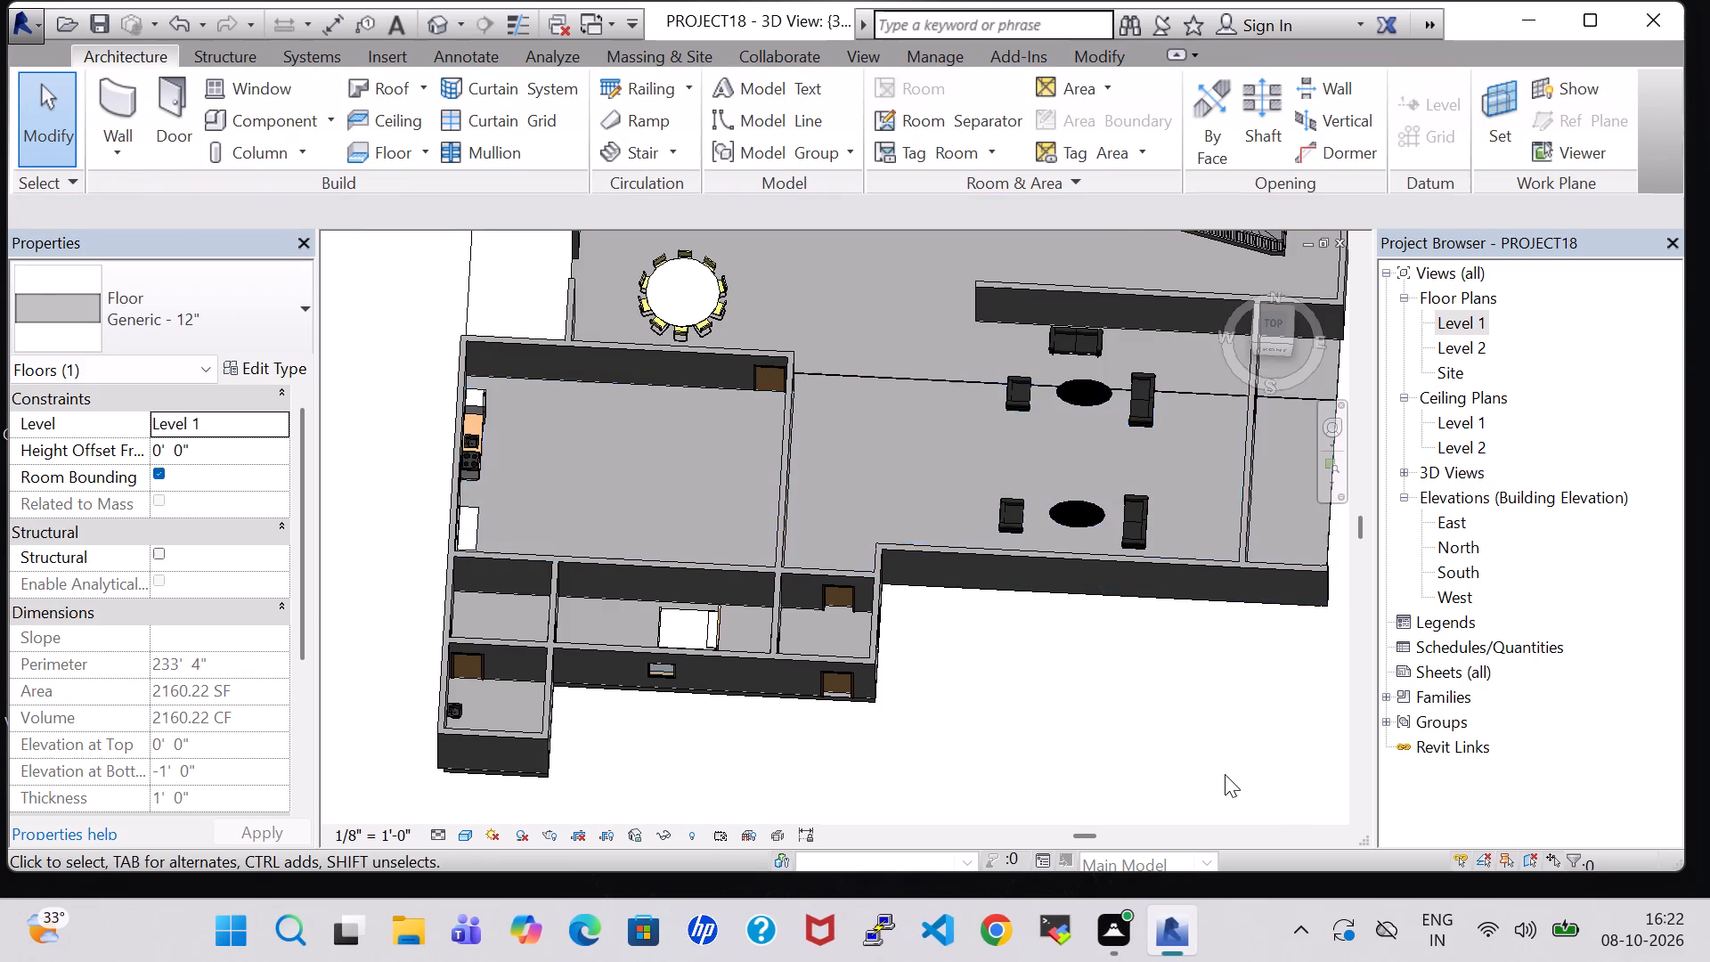
Examine the house's floors in 3D from several angles for remaining gaps around the kitchen, living room and service rooms.
{"action": "scroll", "coordinate": [1186, 721], "scroll_direction": "down", "scroll_amount": 1}
{"action": "middle_click", "coordinate": [1186, 721]}
{"action": "middle_click_drag", "start_coordinate": [1185, 683], "coordinate": [1064, 827], "text": "shift"}
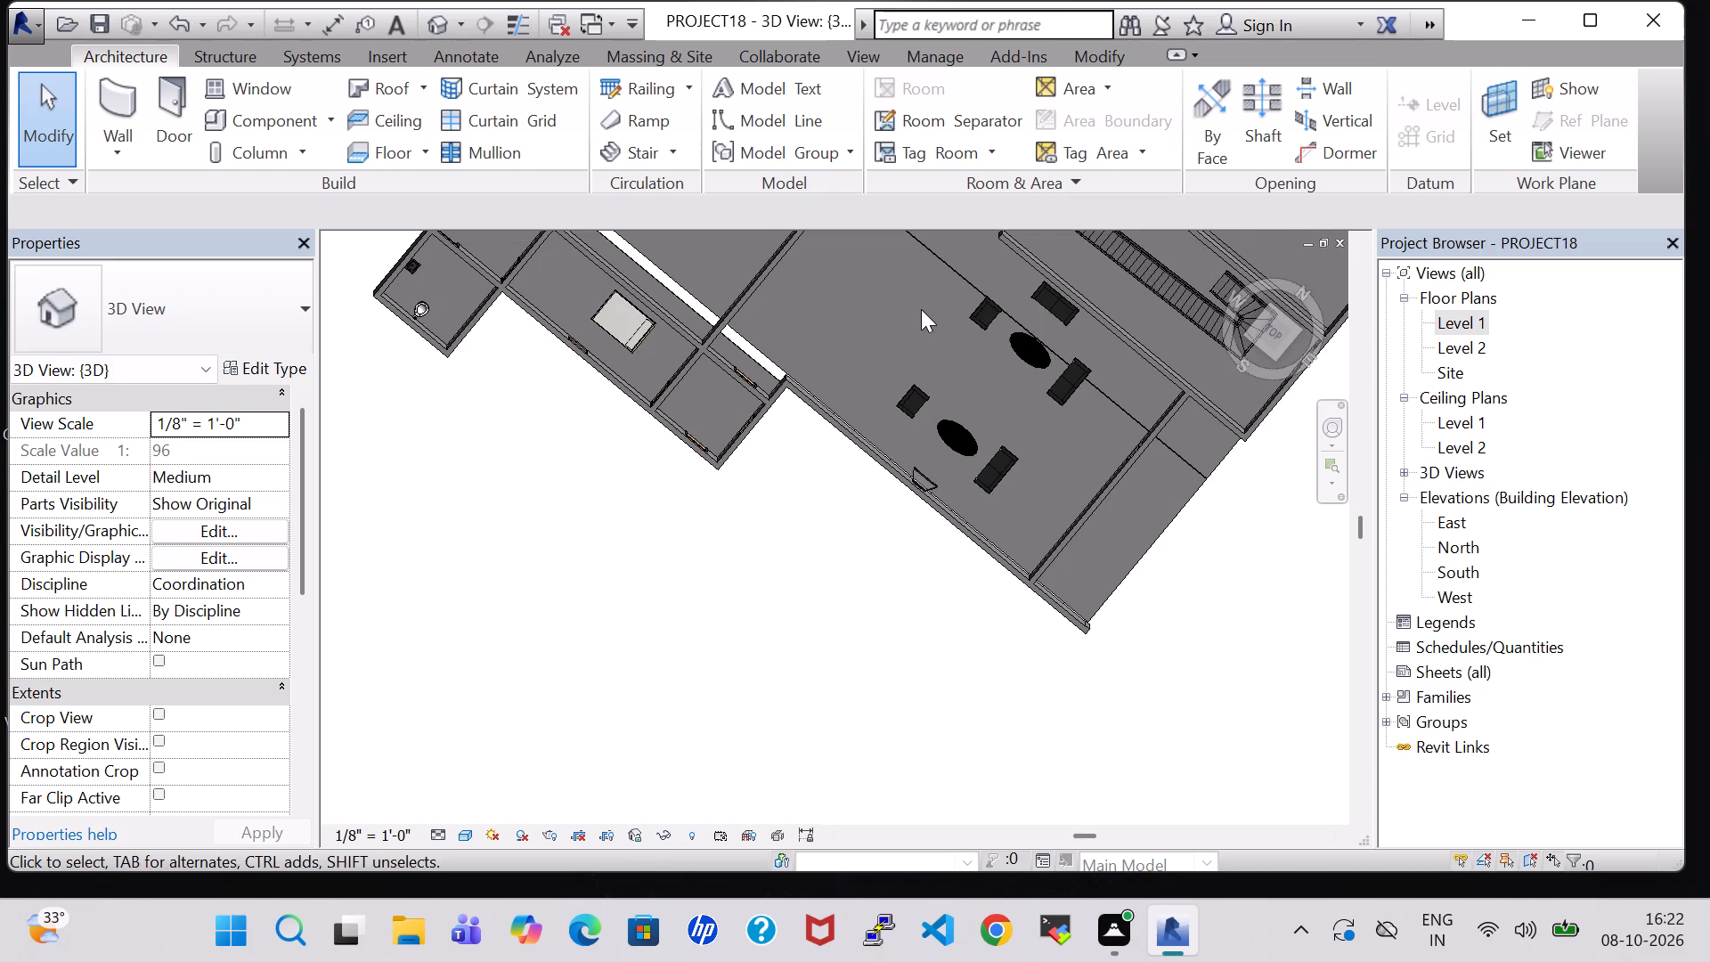
{"action": "scroll", "coordinate": [921, 309], "scroll_direction": "up", "scroll_amount": 1}
{"action": "middle_click_drag", "start_coordinate": [917, 301], "coordinate": [989, 387], "text": "shift"}
{"action": "middle_click_drag", "start_coordinate": [989, 387], "coordinate": [890, 412], "text": "shift"}
{"action": "middle_click_drag", "start_coordinate": [1226, 557], "coordinate": [1024, 690]}
{"action": "middle_click_drag", "start_coordinate": [1012, 422], "coordinate": [981, 961]}
{"action": "scroll", "coordinate": [981, 961], "scroll_direction": "up", "scroll_amount": 1}
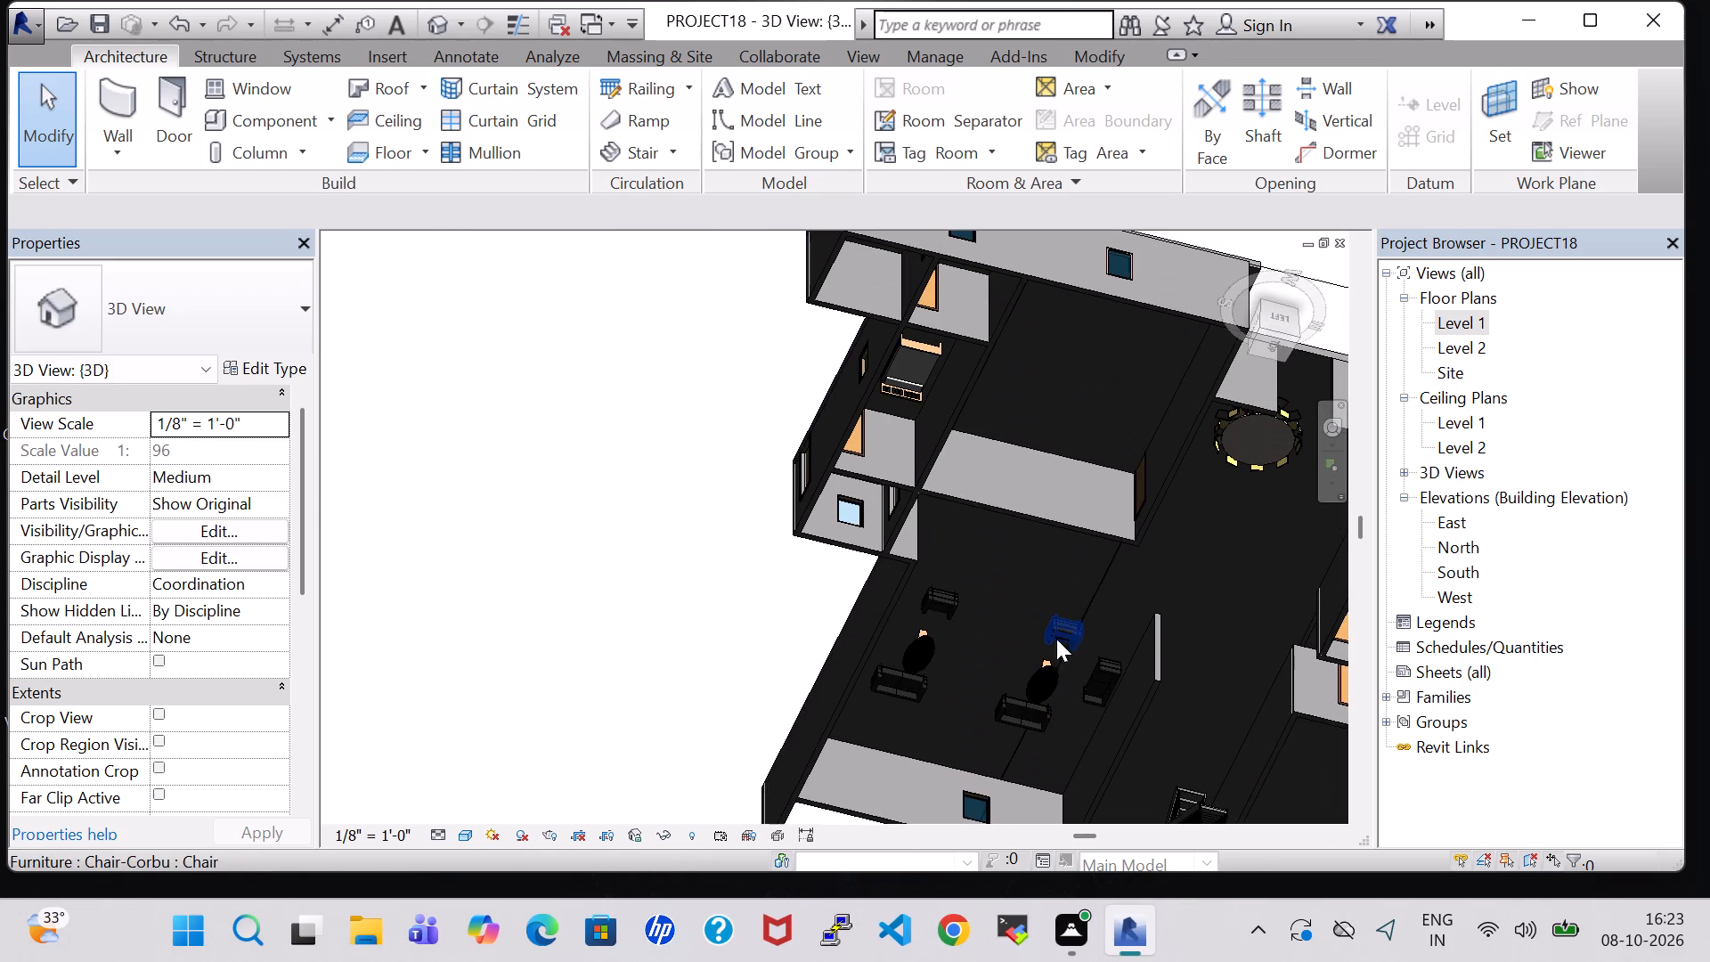
{"action": "middle_click_drag", "start_coordinate": [994, 491], "coordinate": [1095, 532], "text": "shift"}
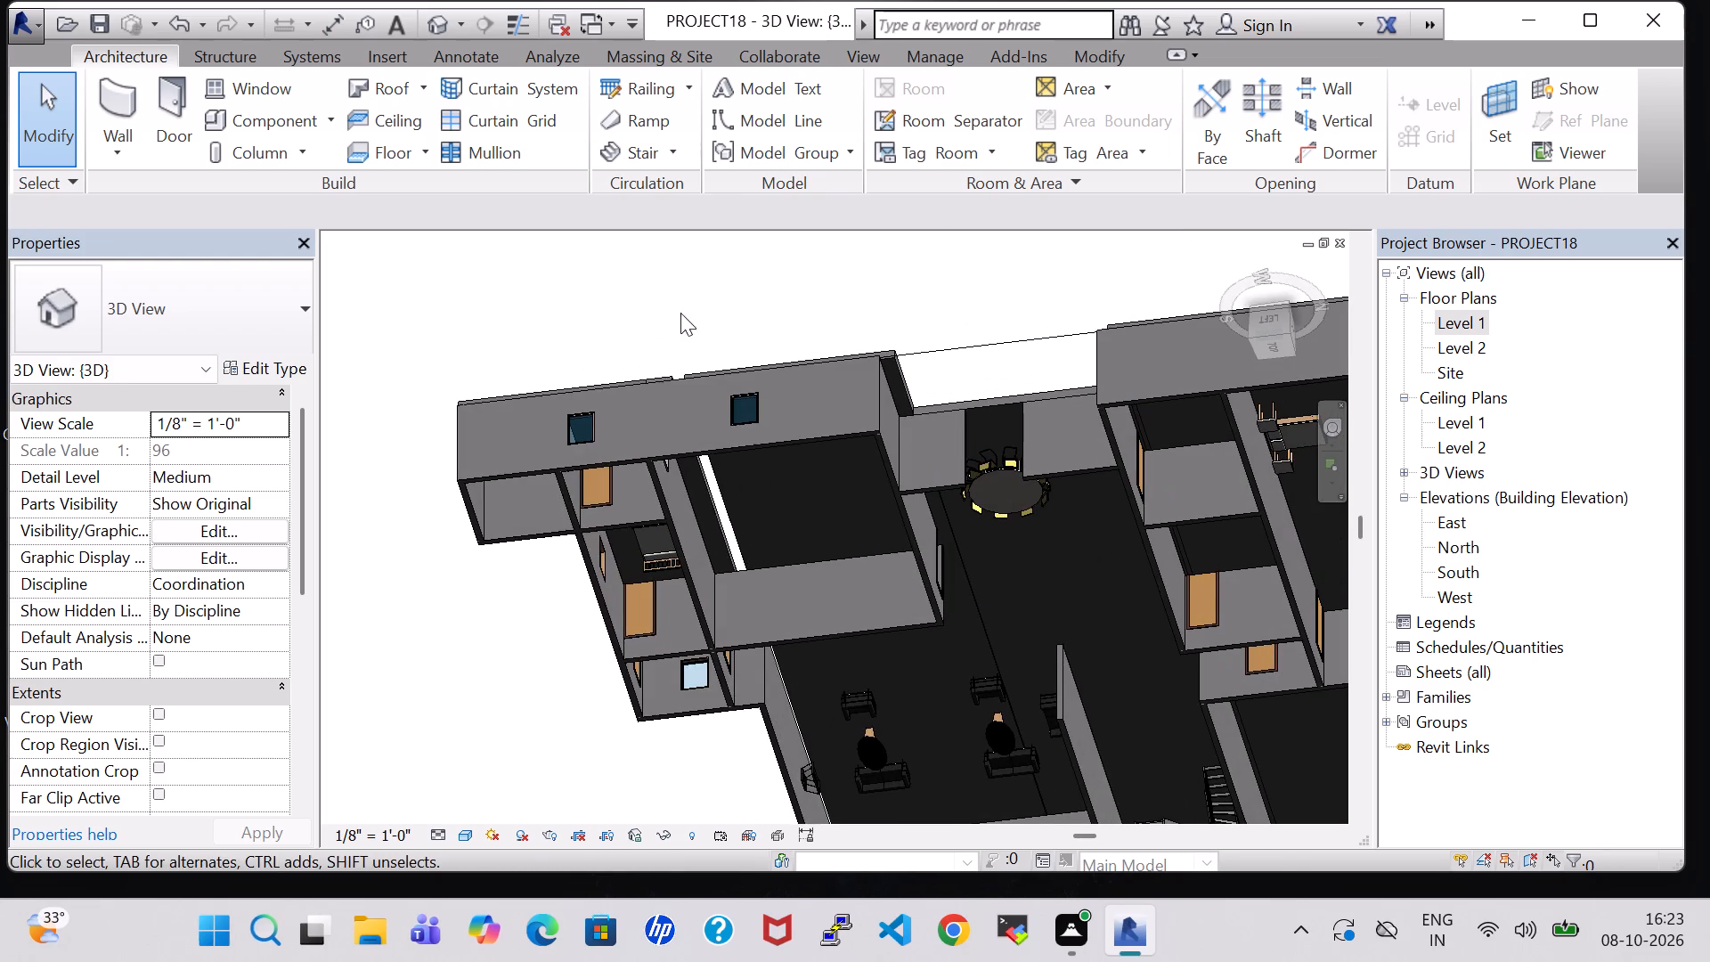
{"action": "middle_click_drag", "start_coordinate": [796, 461], "coordinate": [793, 517], "text": "shift"}
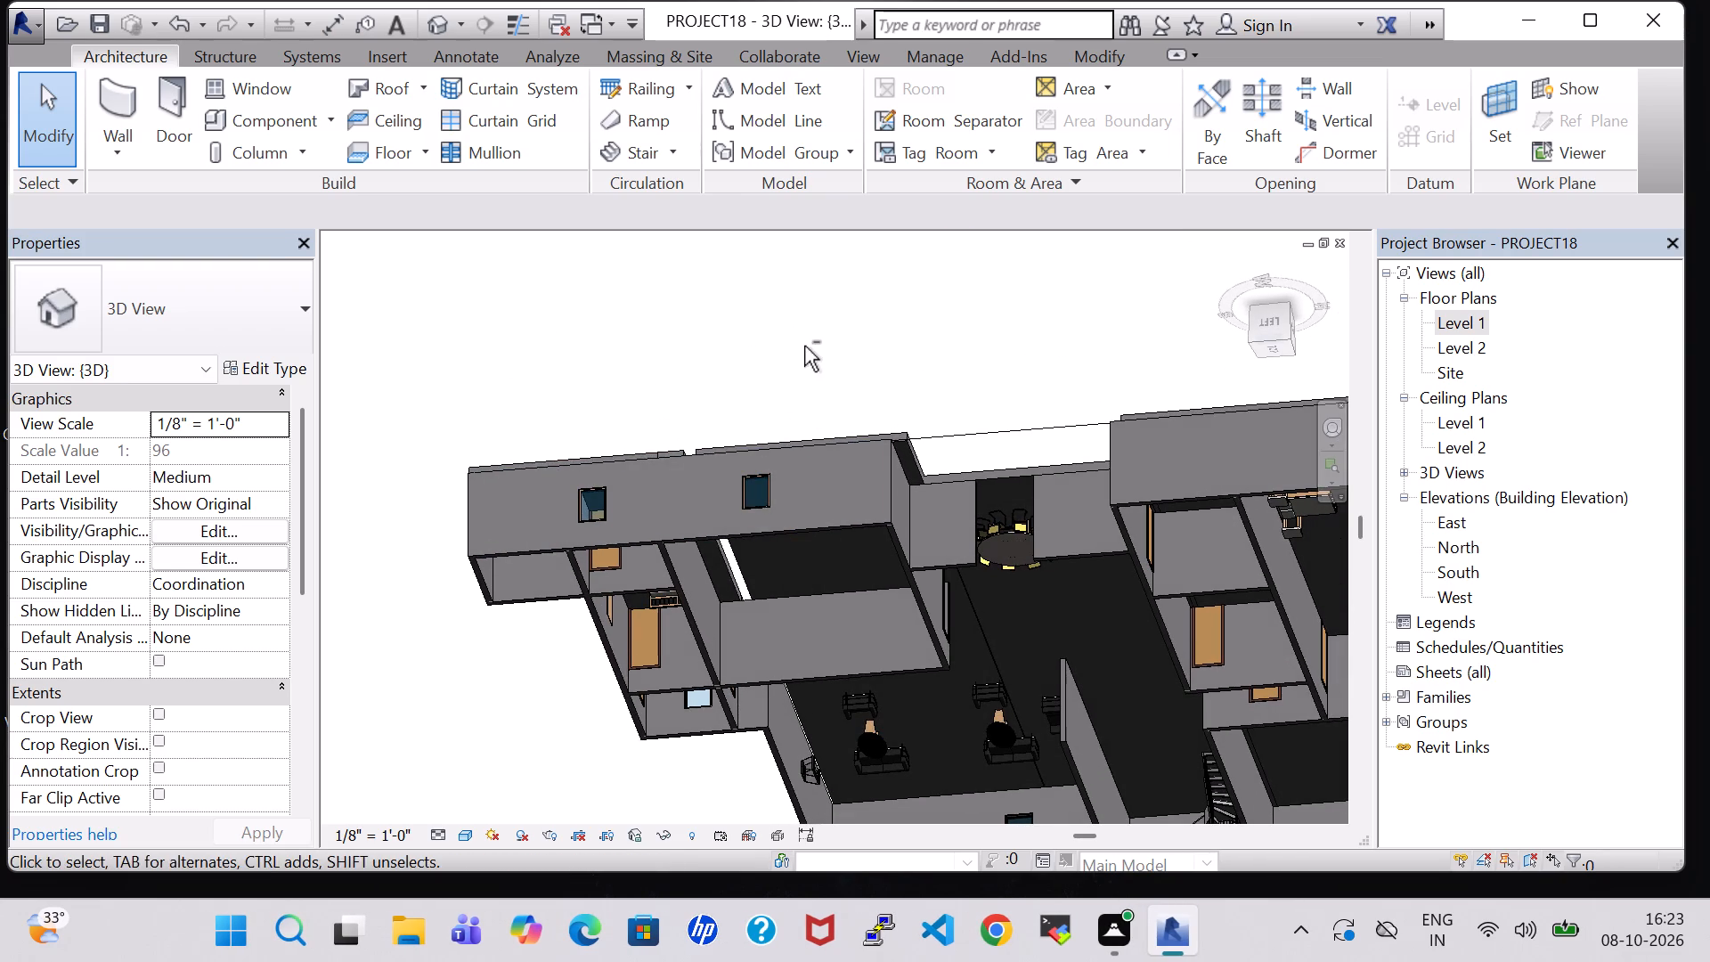
{"action": "middle_click_drag", "start_coordinate": [804, 346], "coordinate": [826, 343]}
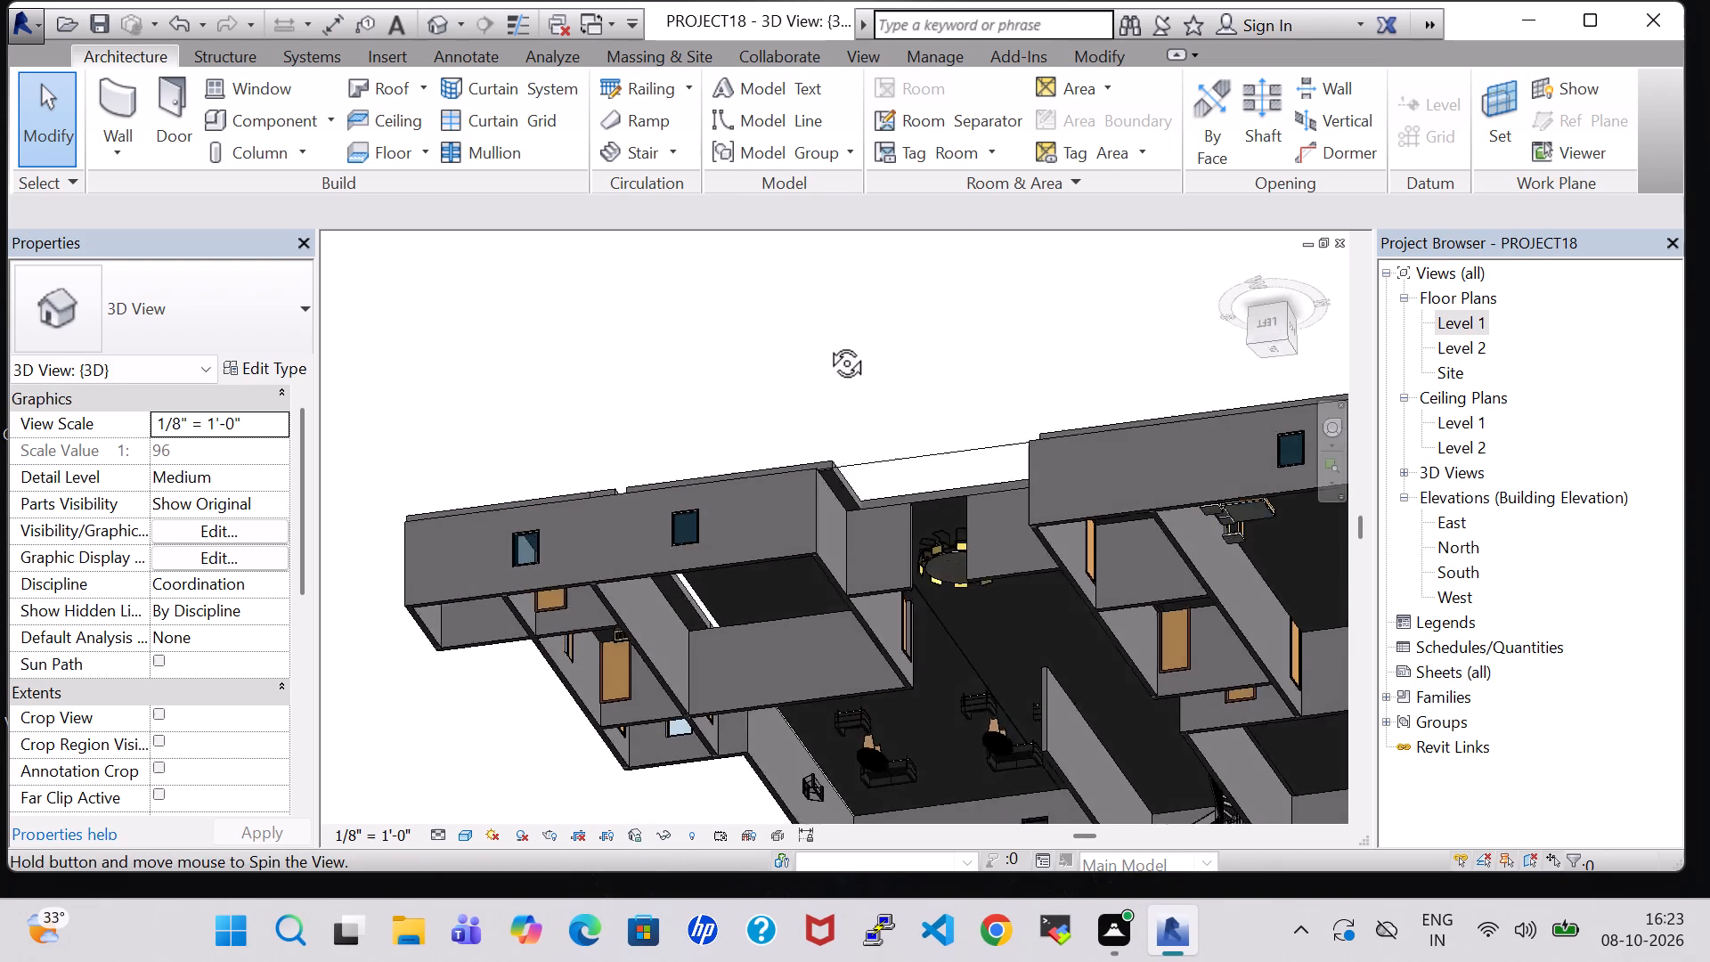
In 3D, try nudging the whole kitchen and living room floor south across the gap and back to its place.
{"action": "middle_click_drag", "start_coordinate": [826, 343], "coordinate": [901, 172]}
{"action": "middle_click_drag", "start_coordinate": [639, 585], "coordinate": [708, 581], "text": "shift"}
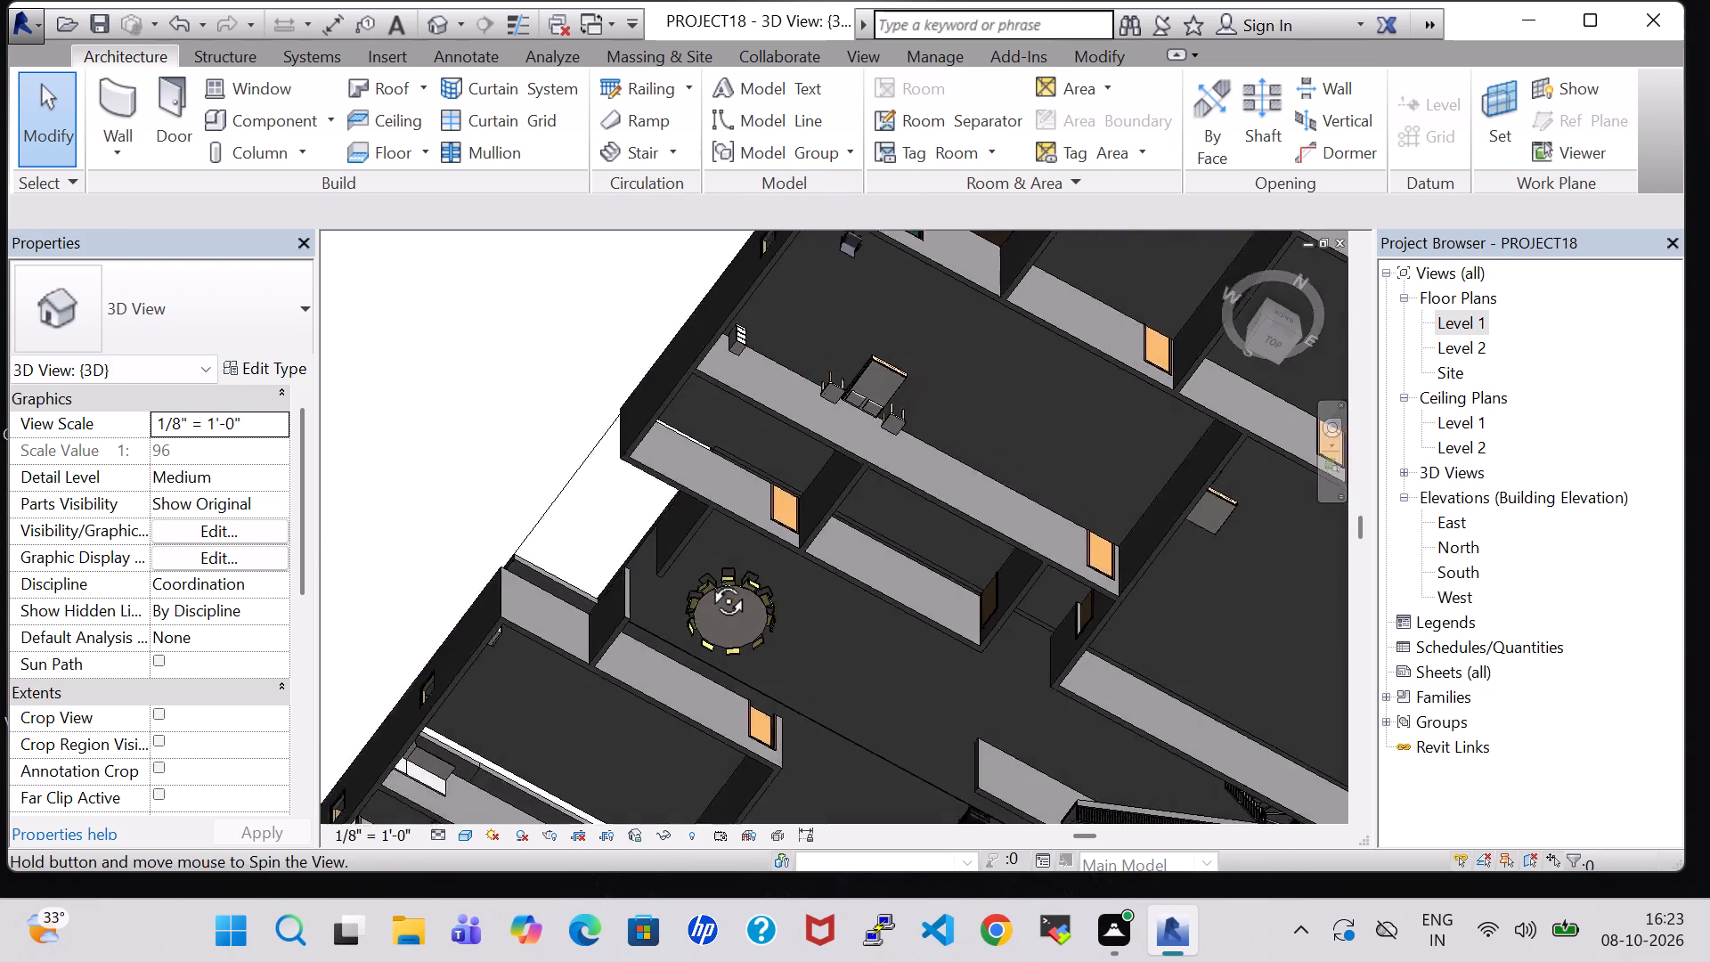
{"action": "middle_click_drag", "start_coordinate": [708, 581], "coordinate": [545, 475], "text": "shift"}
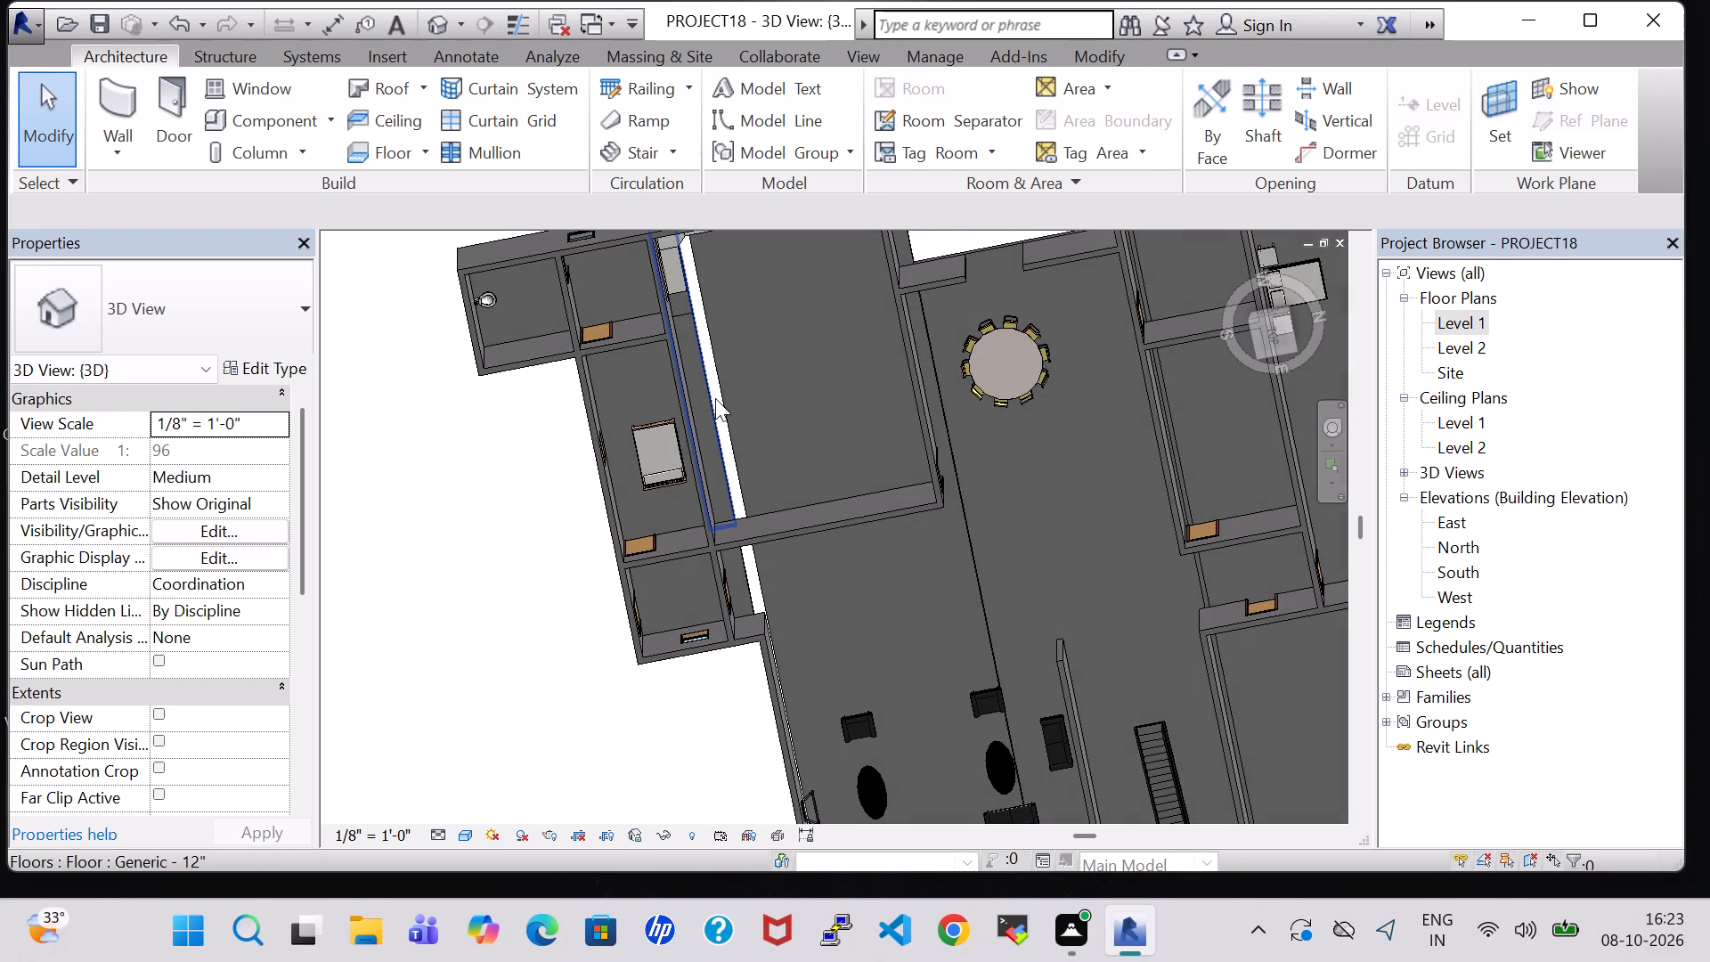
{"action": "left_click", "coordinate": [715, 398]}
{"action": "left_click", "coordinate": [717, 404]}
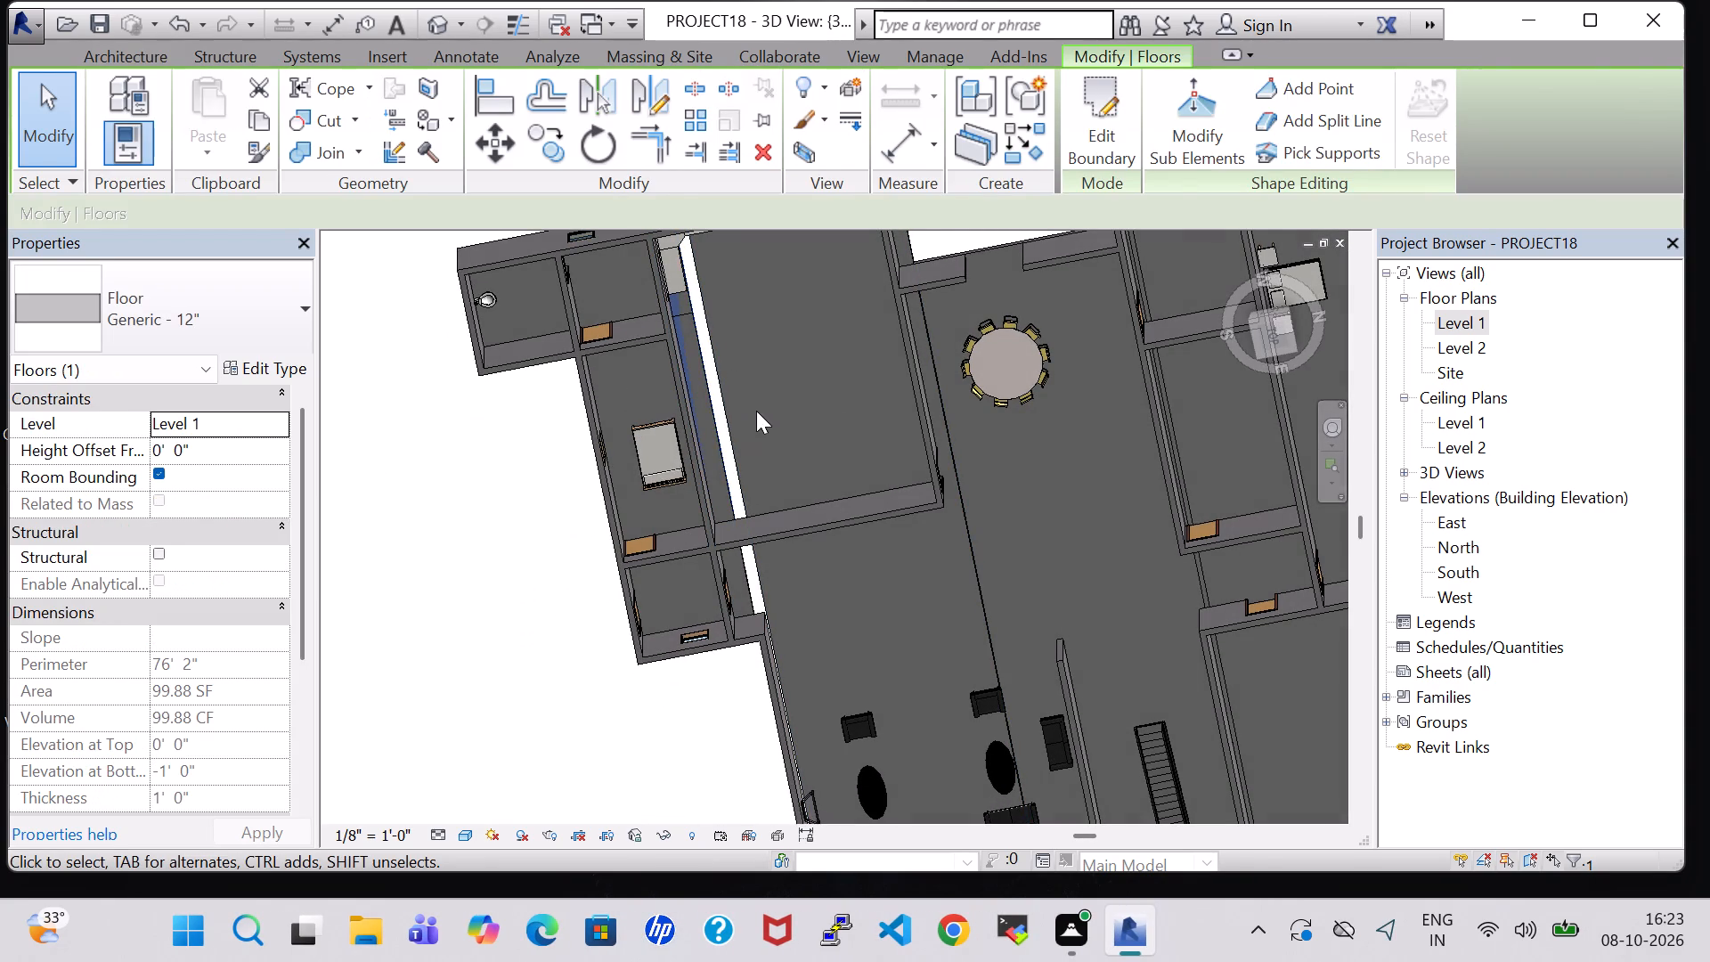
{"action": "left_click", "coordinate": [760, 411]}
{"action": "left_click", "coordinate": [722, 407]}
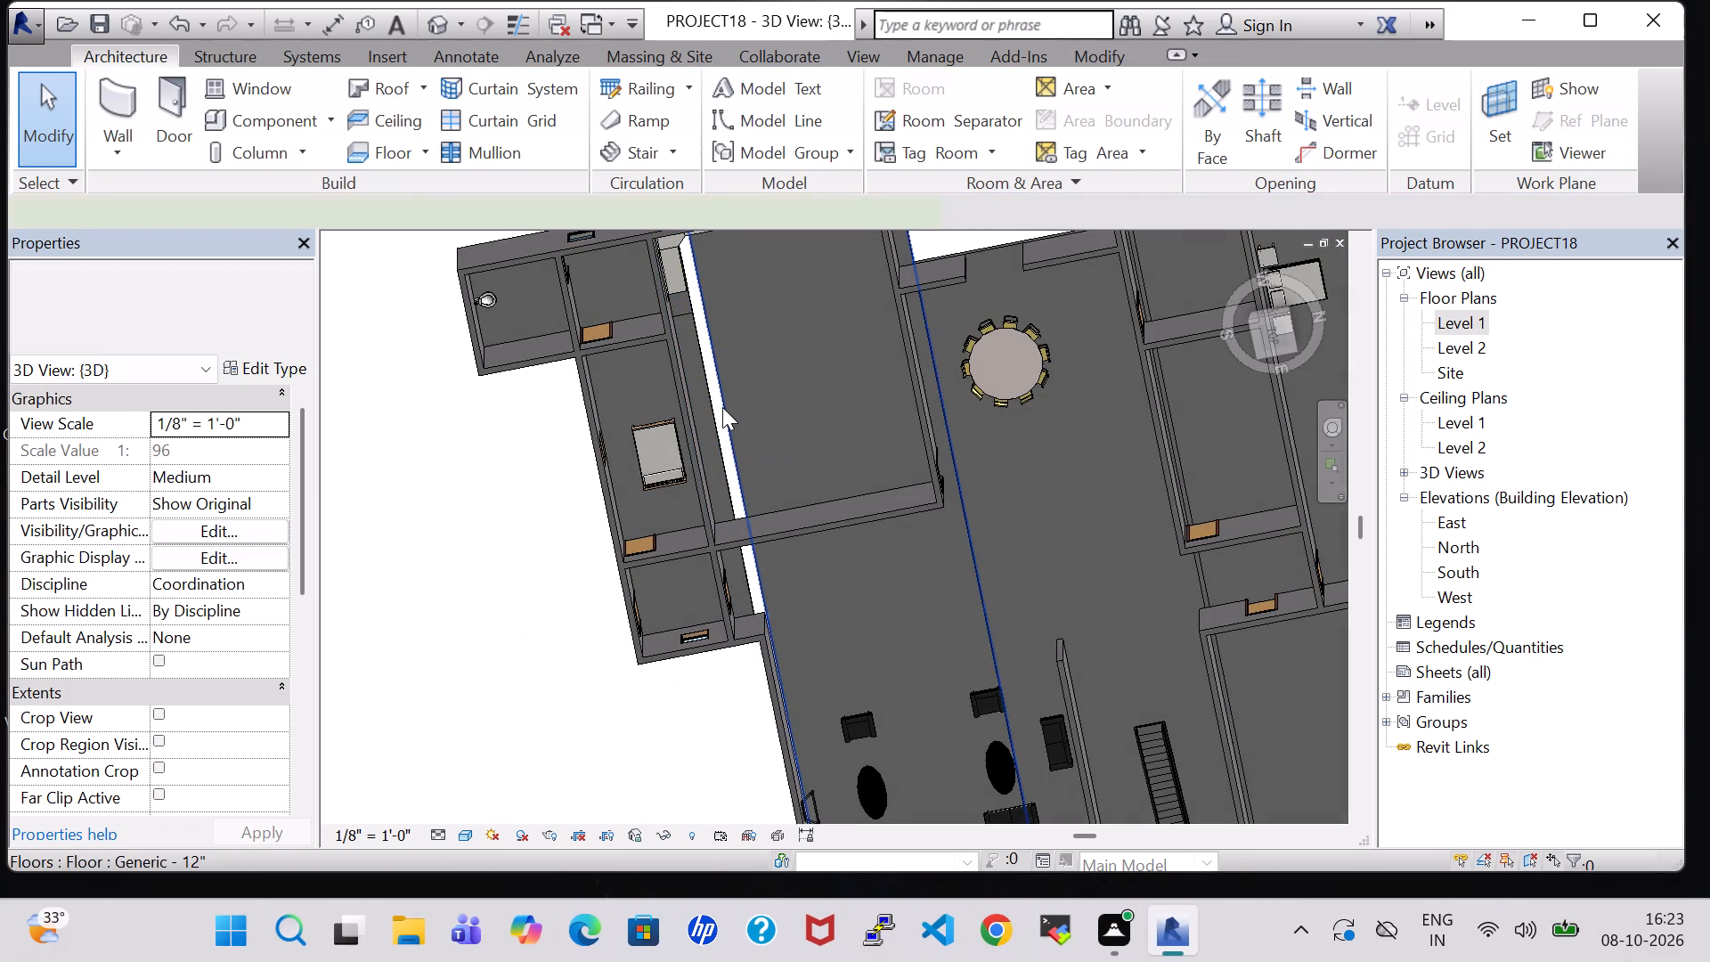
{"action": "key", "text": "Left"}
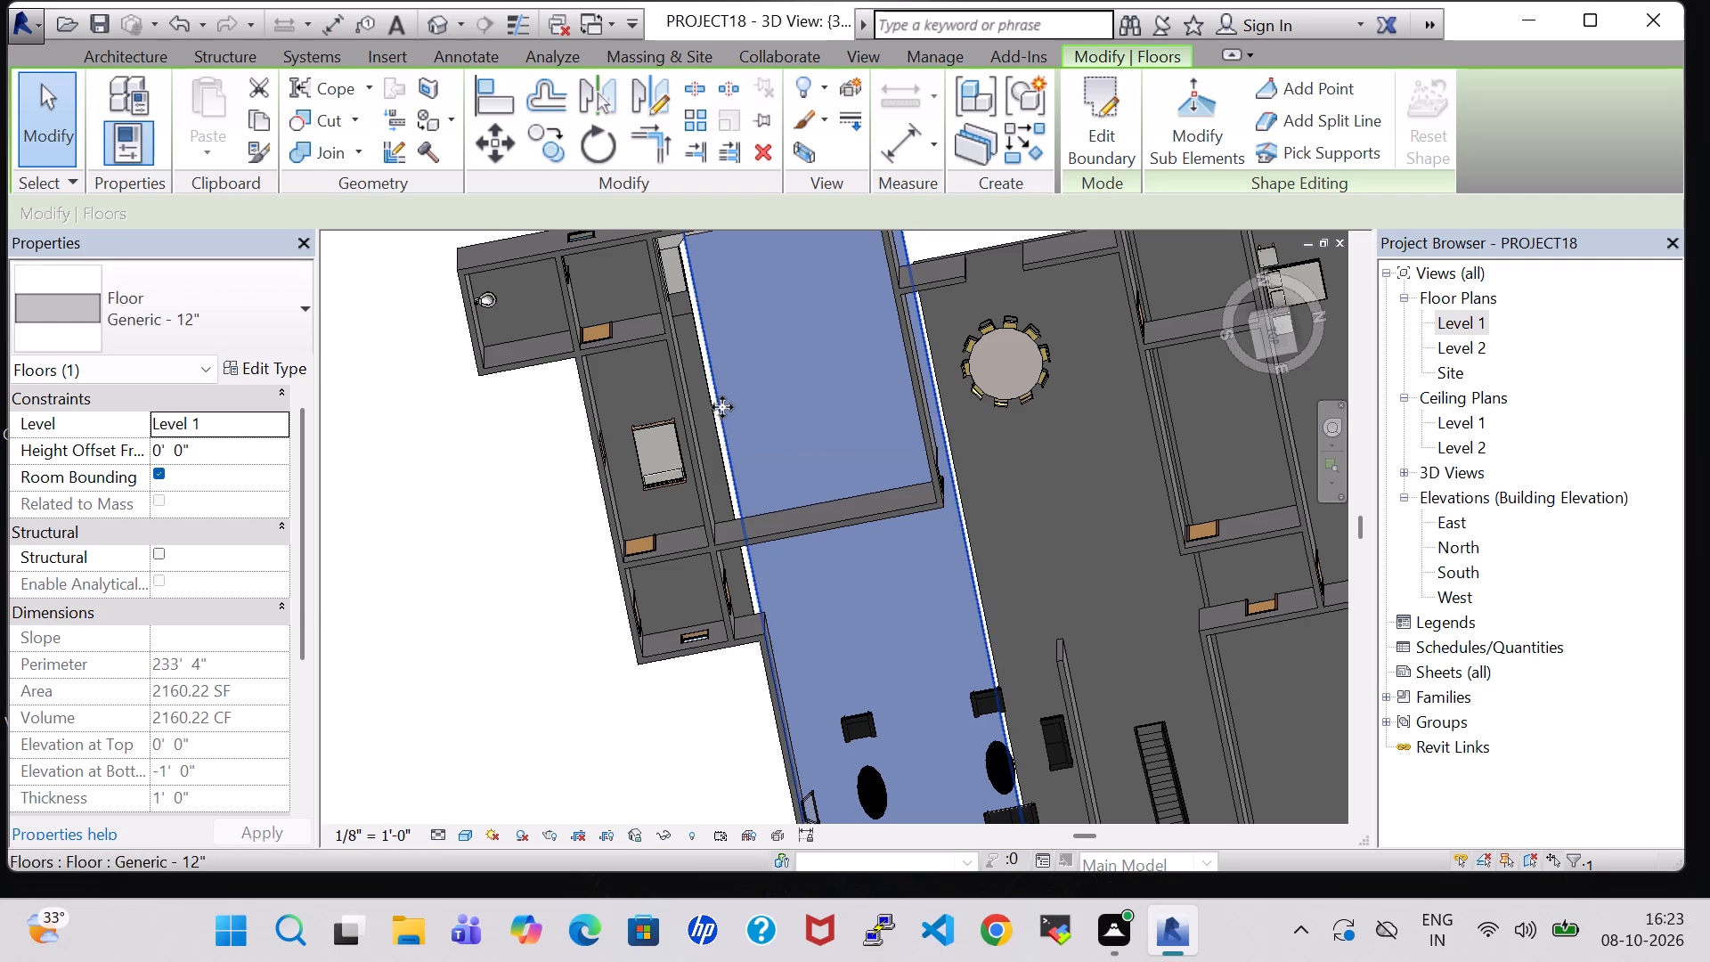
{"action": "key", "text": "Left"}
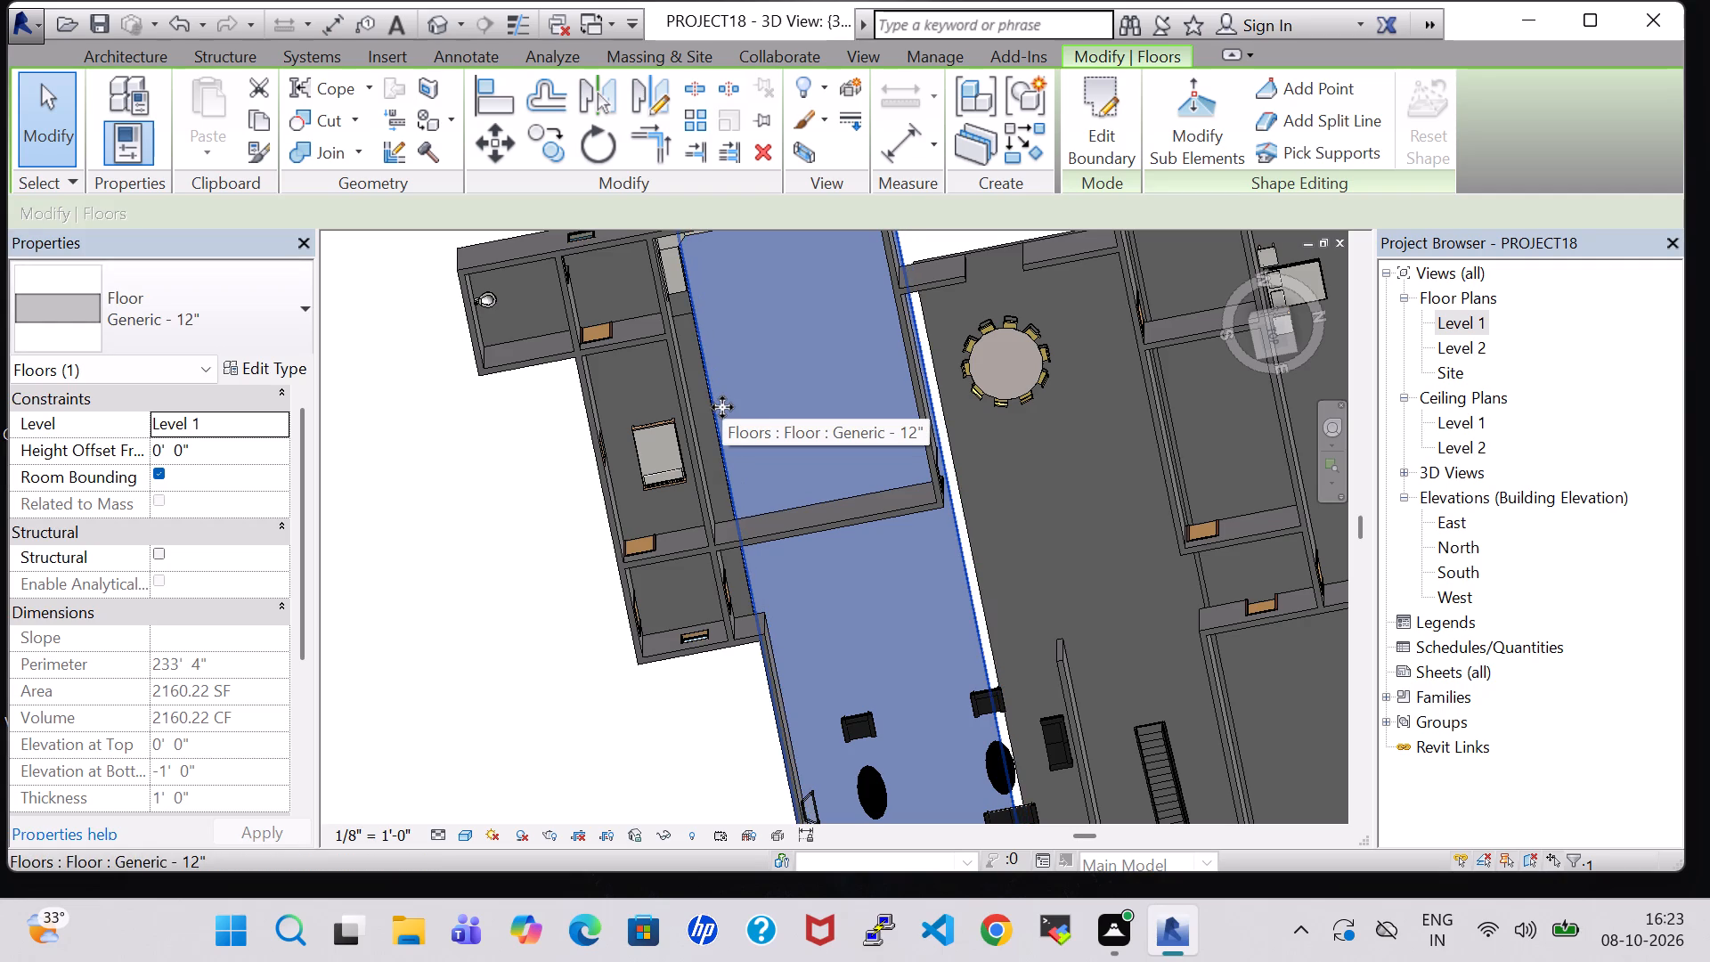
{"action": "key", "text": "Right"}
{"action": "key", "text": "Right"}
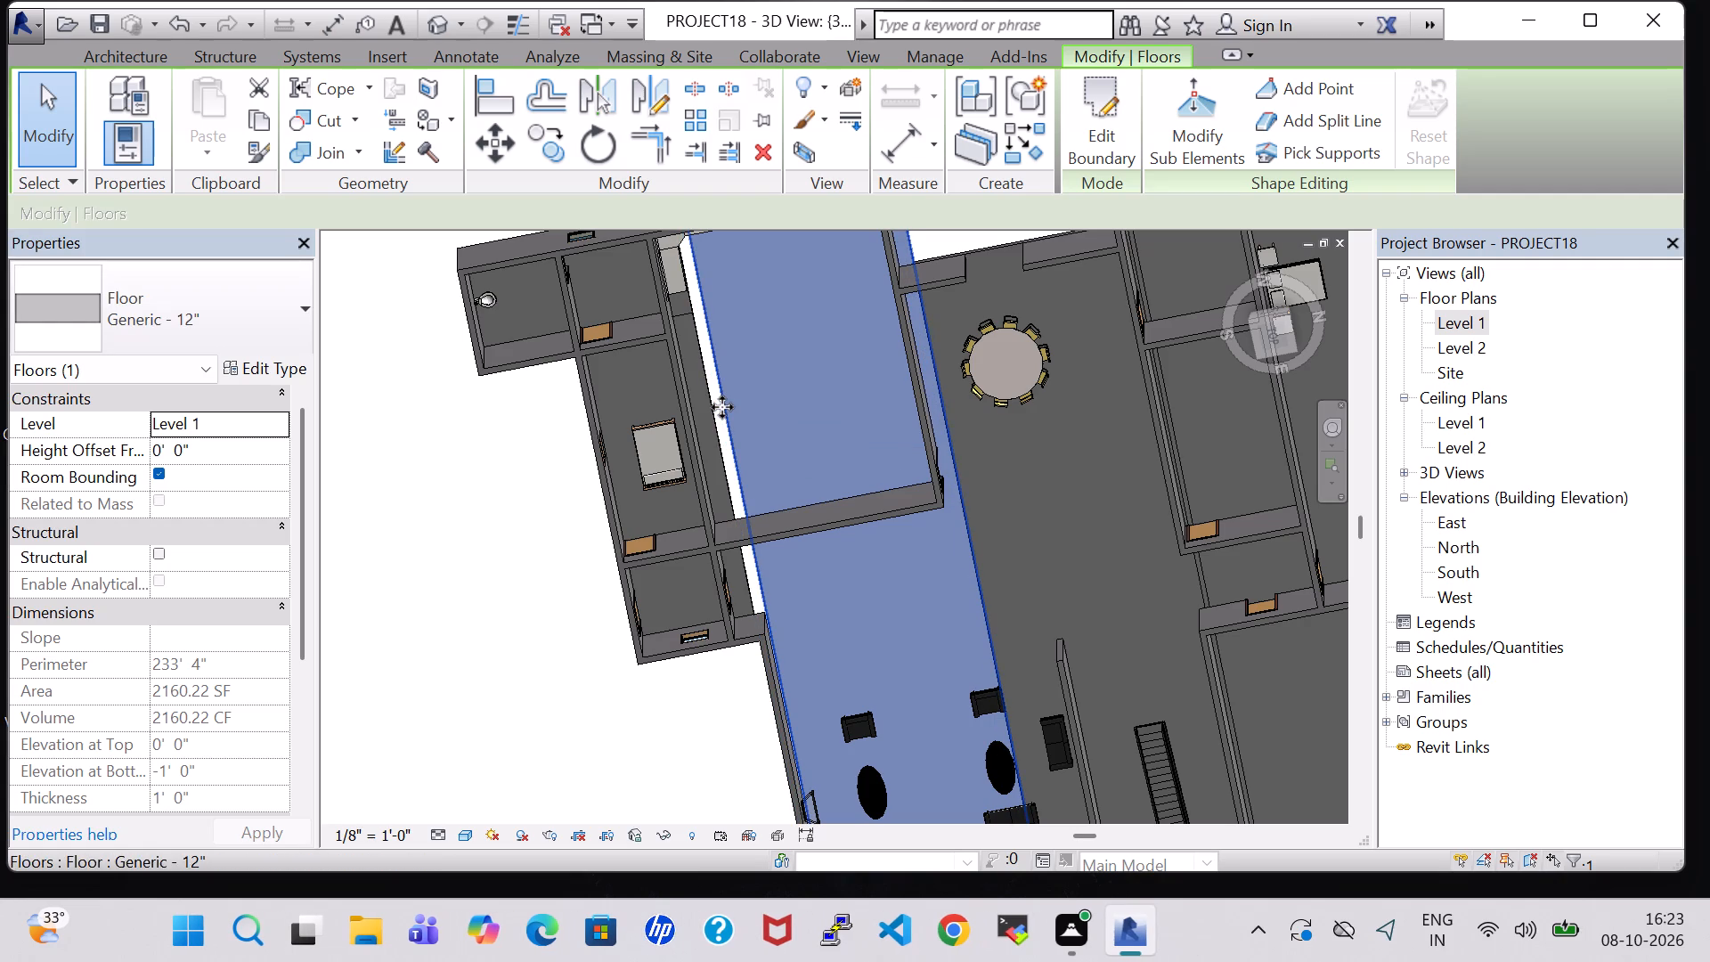
Edit the kitchen and living room floor's boundary, nudging its south edge southward to the narrow kitchen floor strip, and finish the sketch.
{"action": "left_click", "coordinate": [1103, 77]}
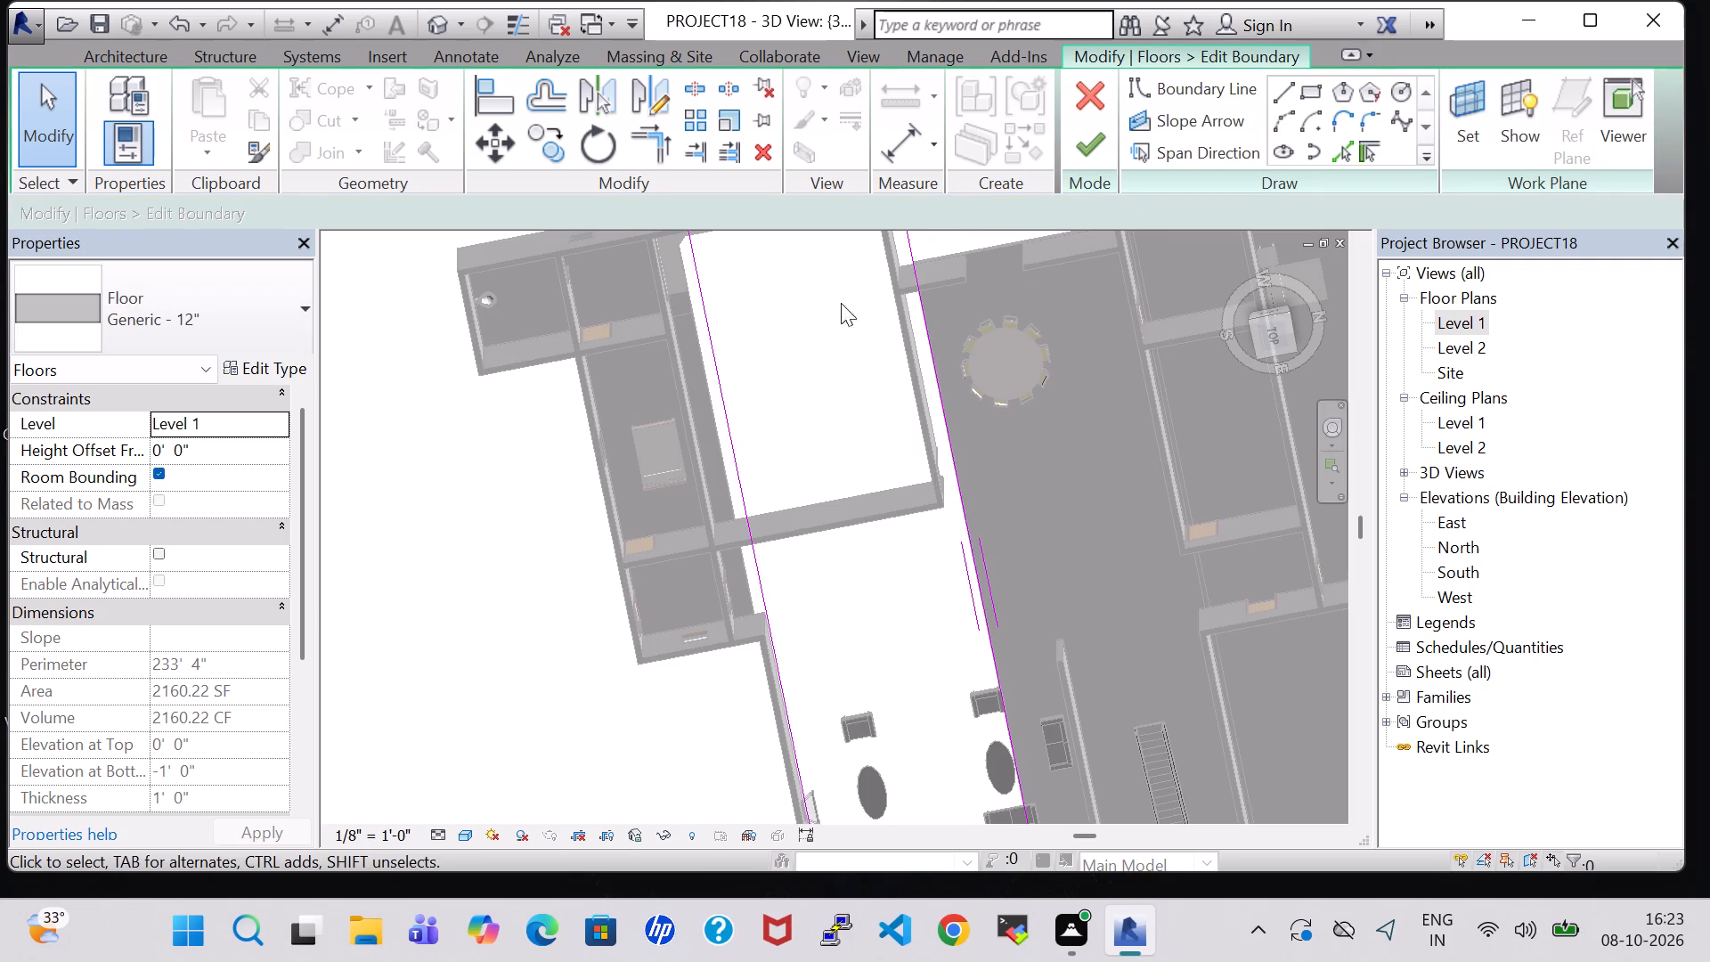
{"action": "left_click", "coordinate": [729, 397]}
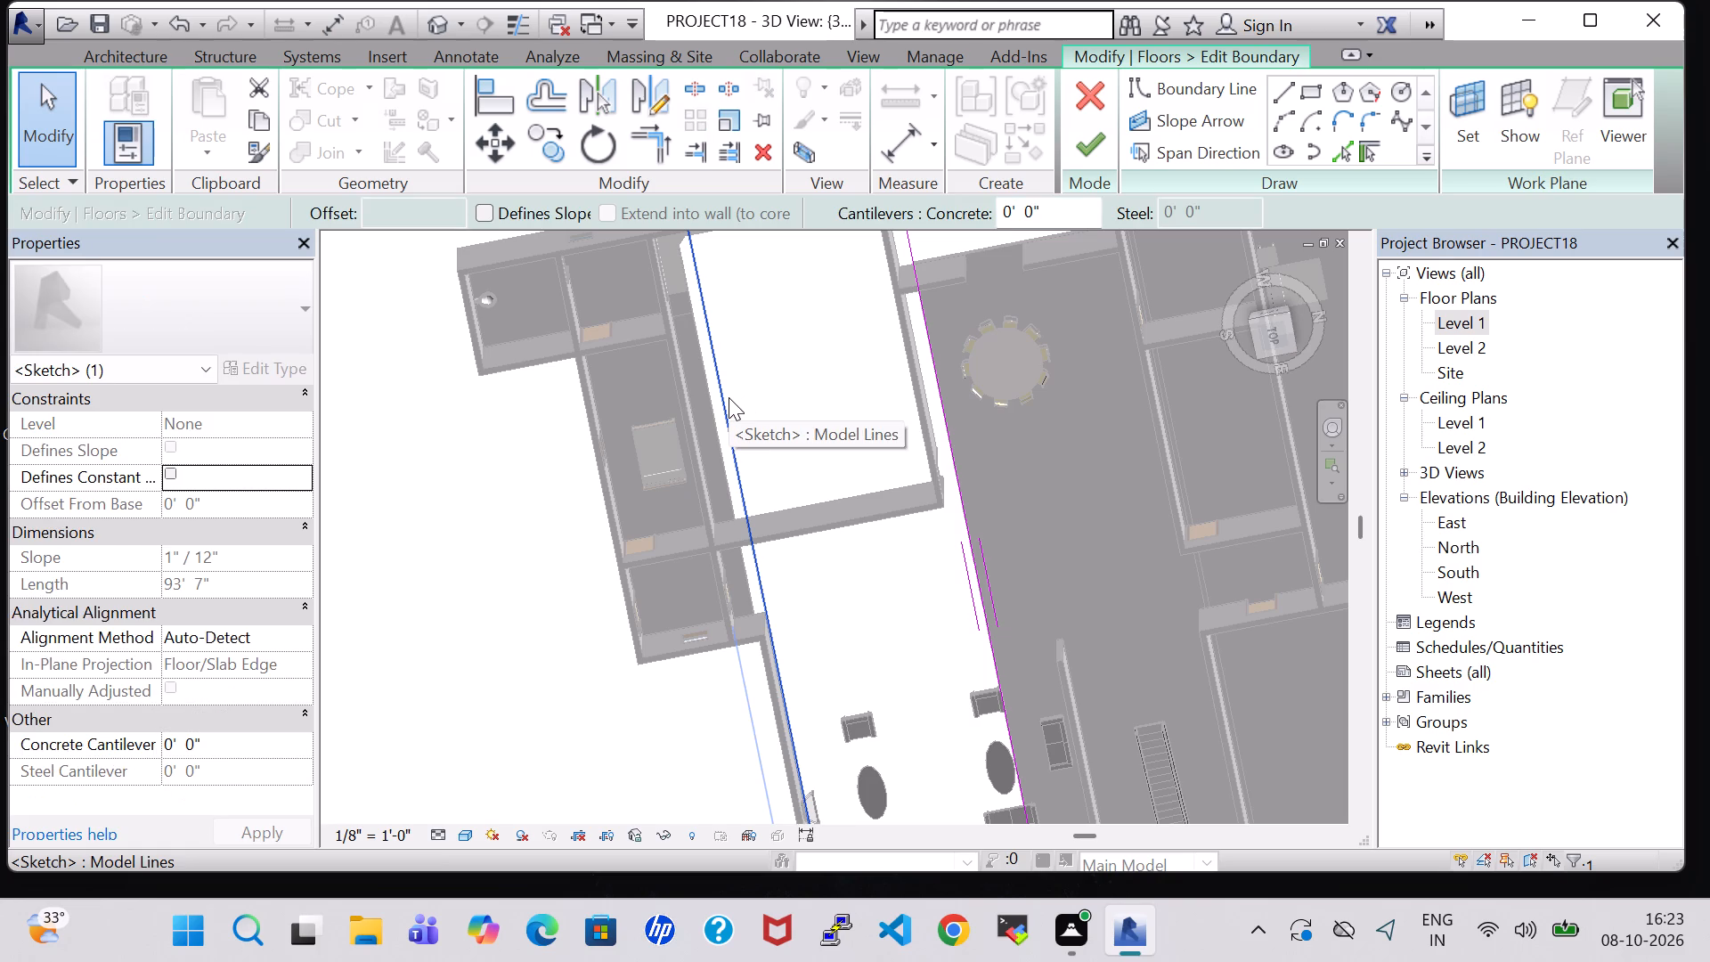
{"action": "key", "text": "Left"}
{"action": "key", "text": "Left"}
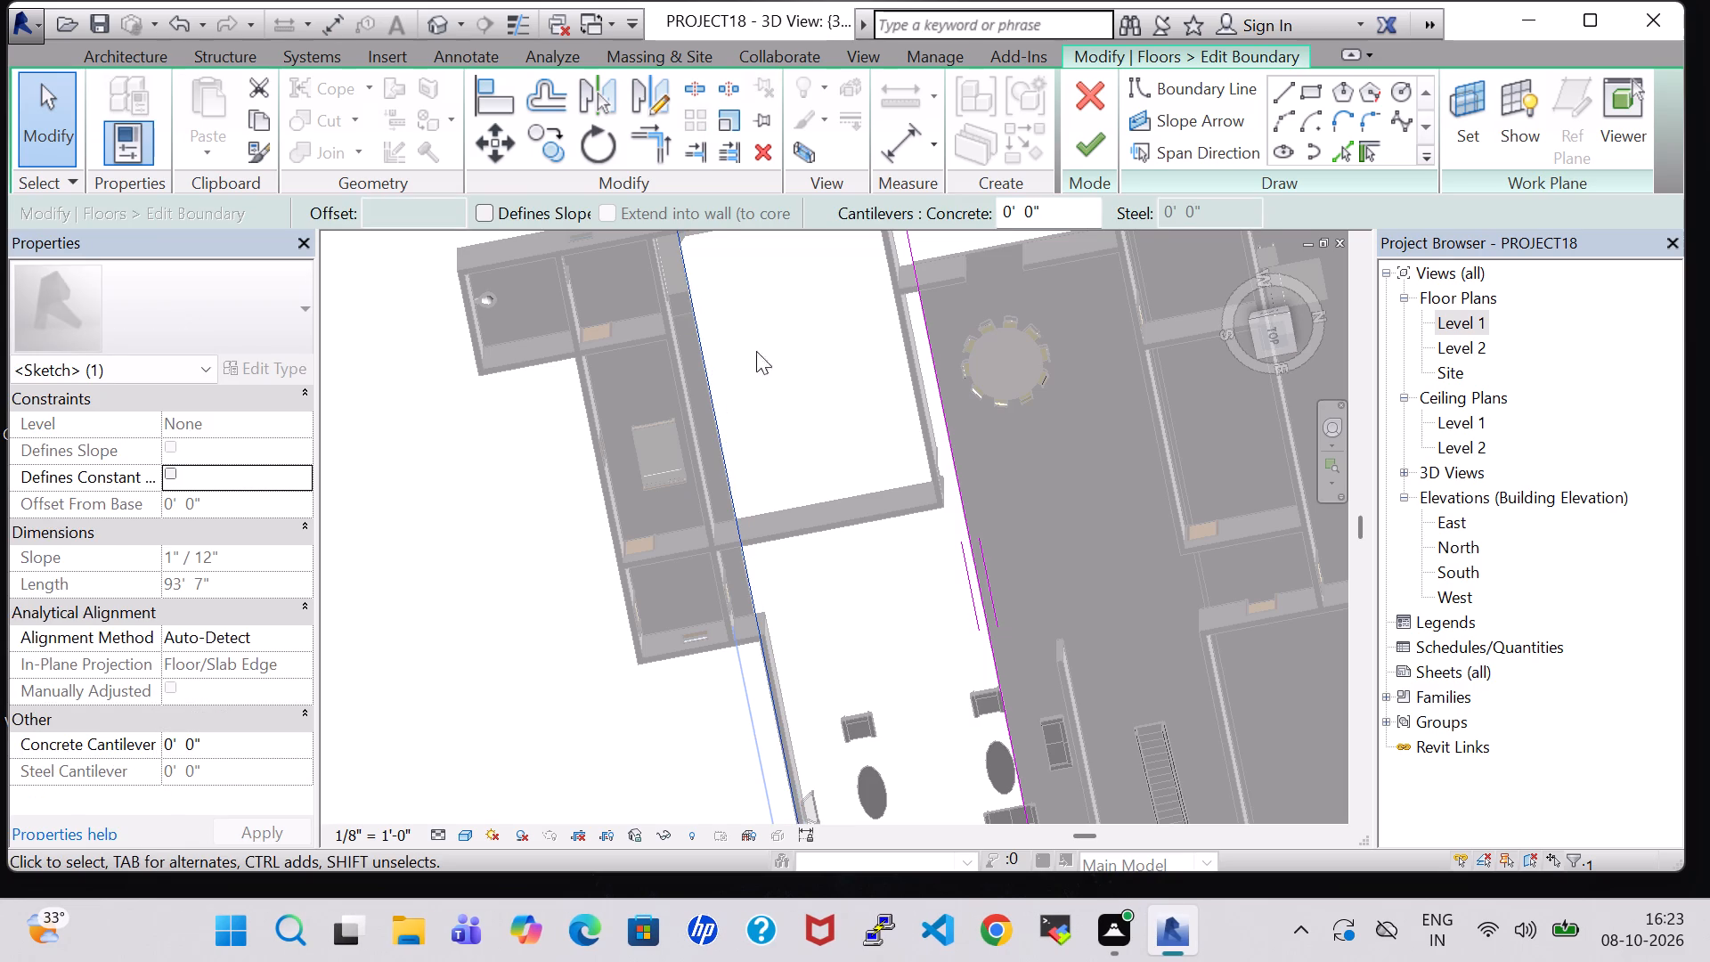
{"action": "left_click", "coordinate": [1081, 137]}
{"action": "scroll", "coordinate": [1080, 220], "scroll_direction": "down", "scroll_amount": 2}
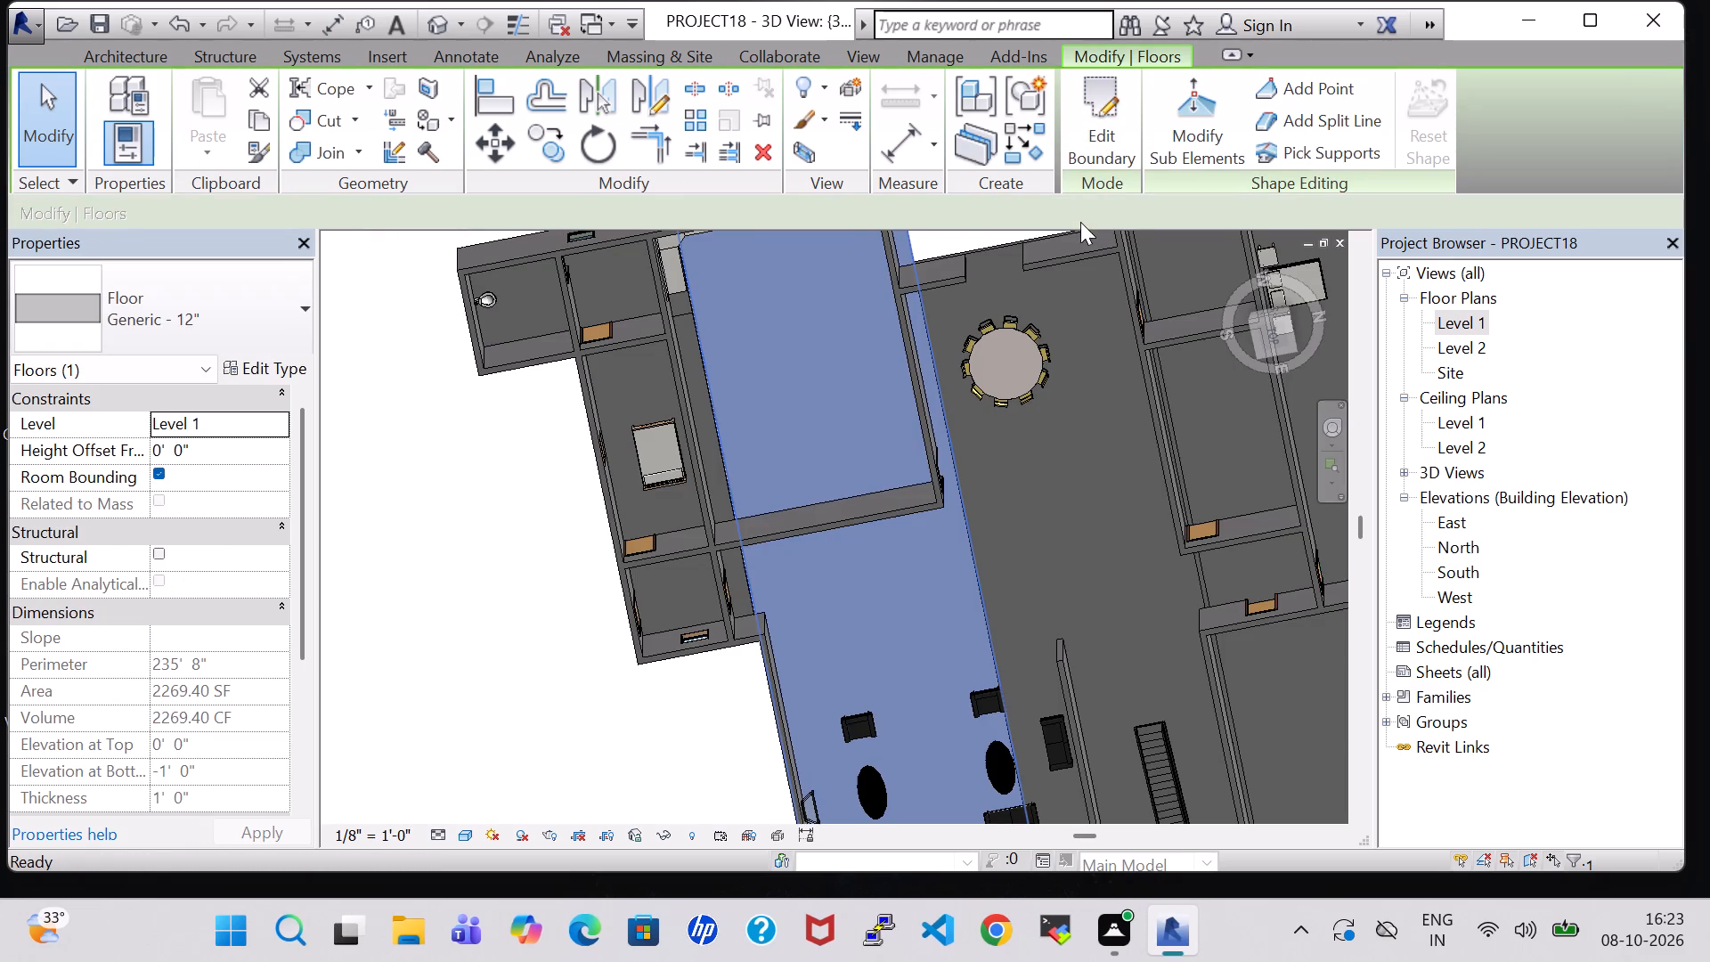
{"action": "scroll", "coordinate": [1079, 301], "scroll_direction": "down", "scroll_amount": 5}
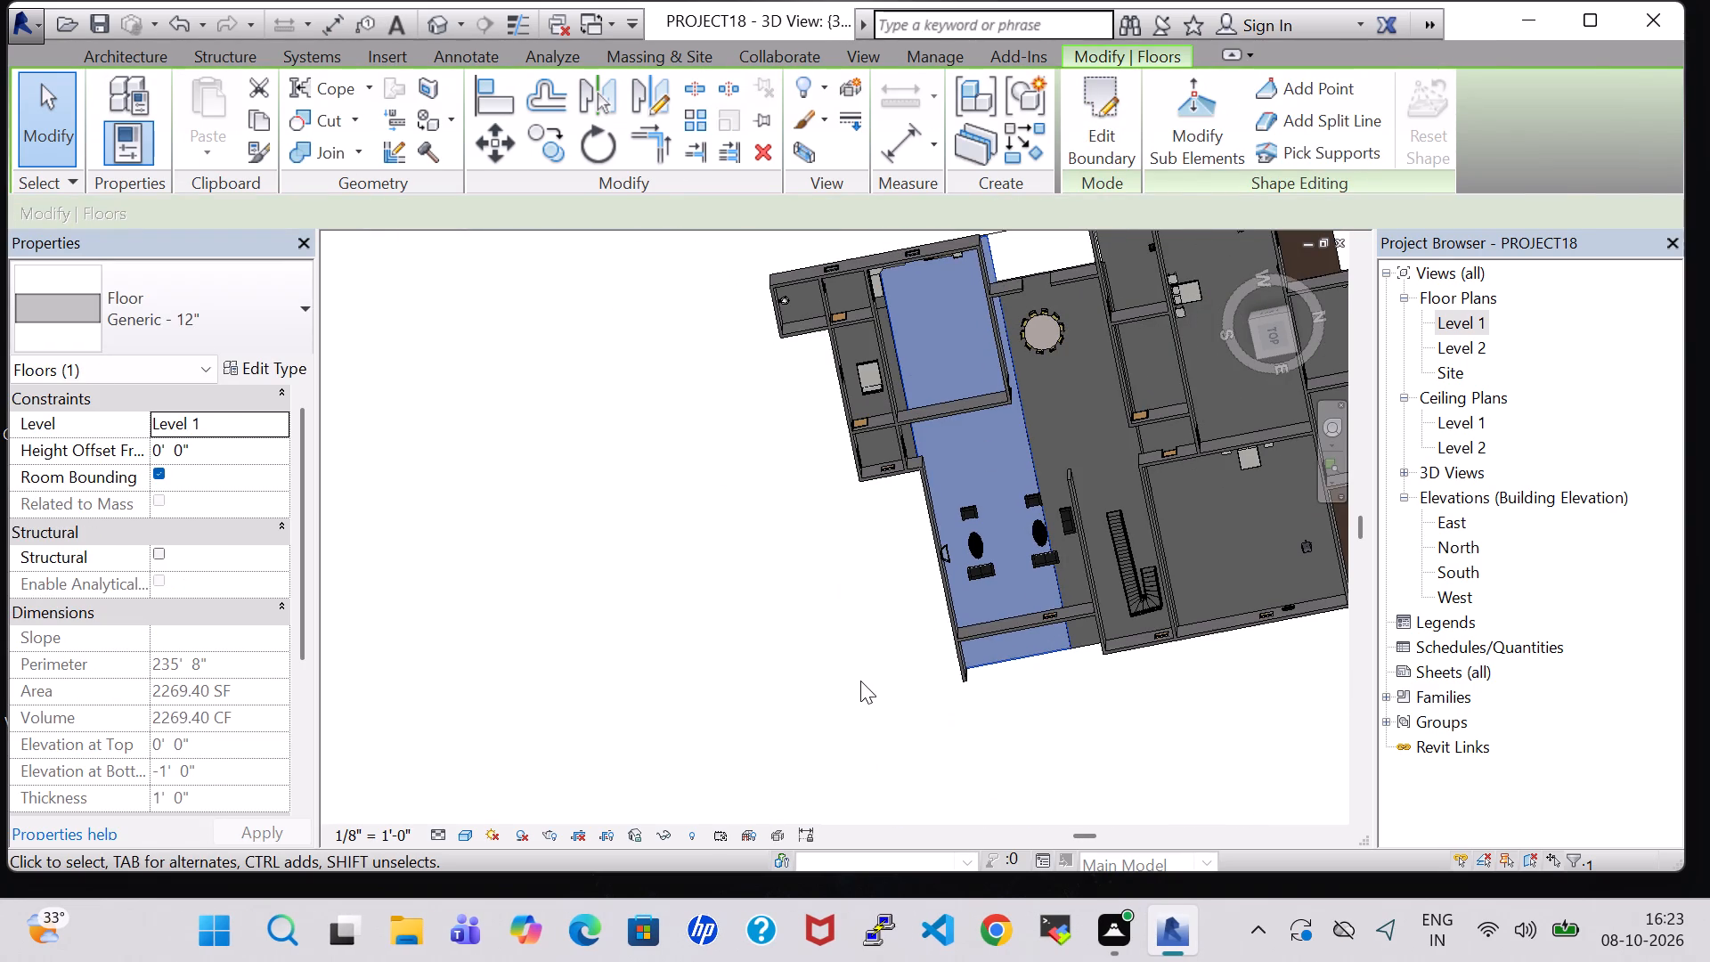
{"action": "left_click", "coordinate": [838, 676]}
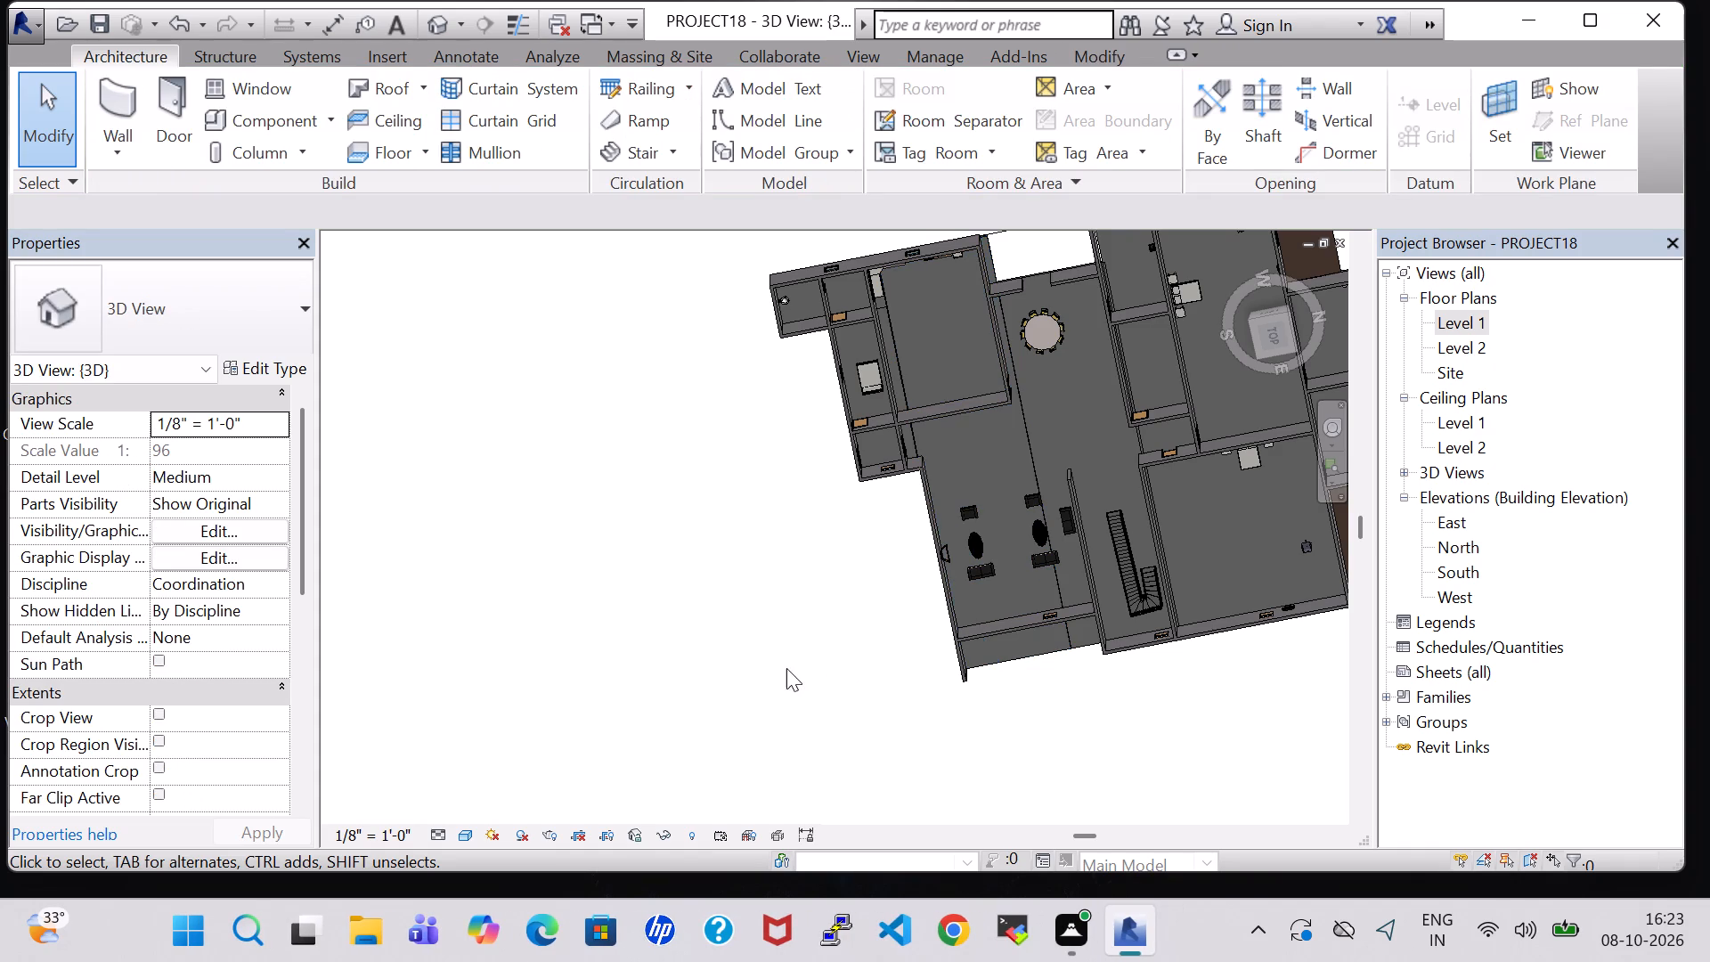
Open the Level 1 floor plan.
{"action": "middle_click_drag", "start_coordinate": [786, 668], "coordinate": [1038, 208], "text": "shift"}
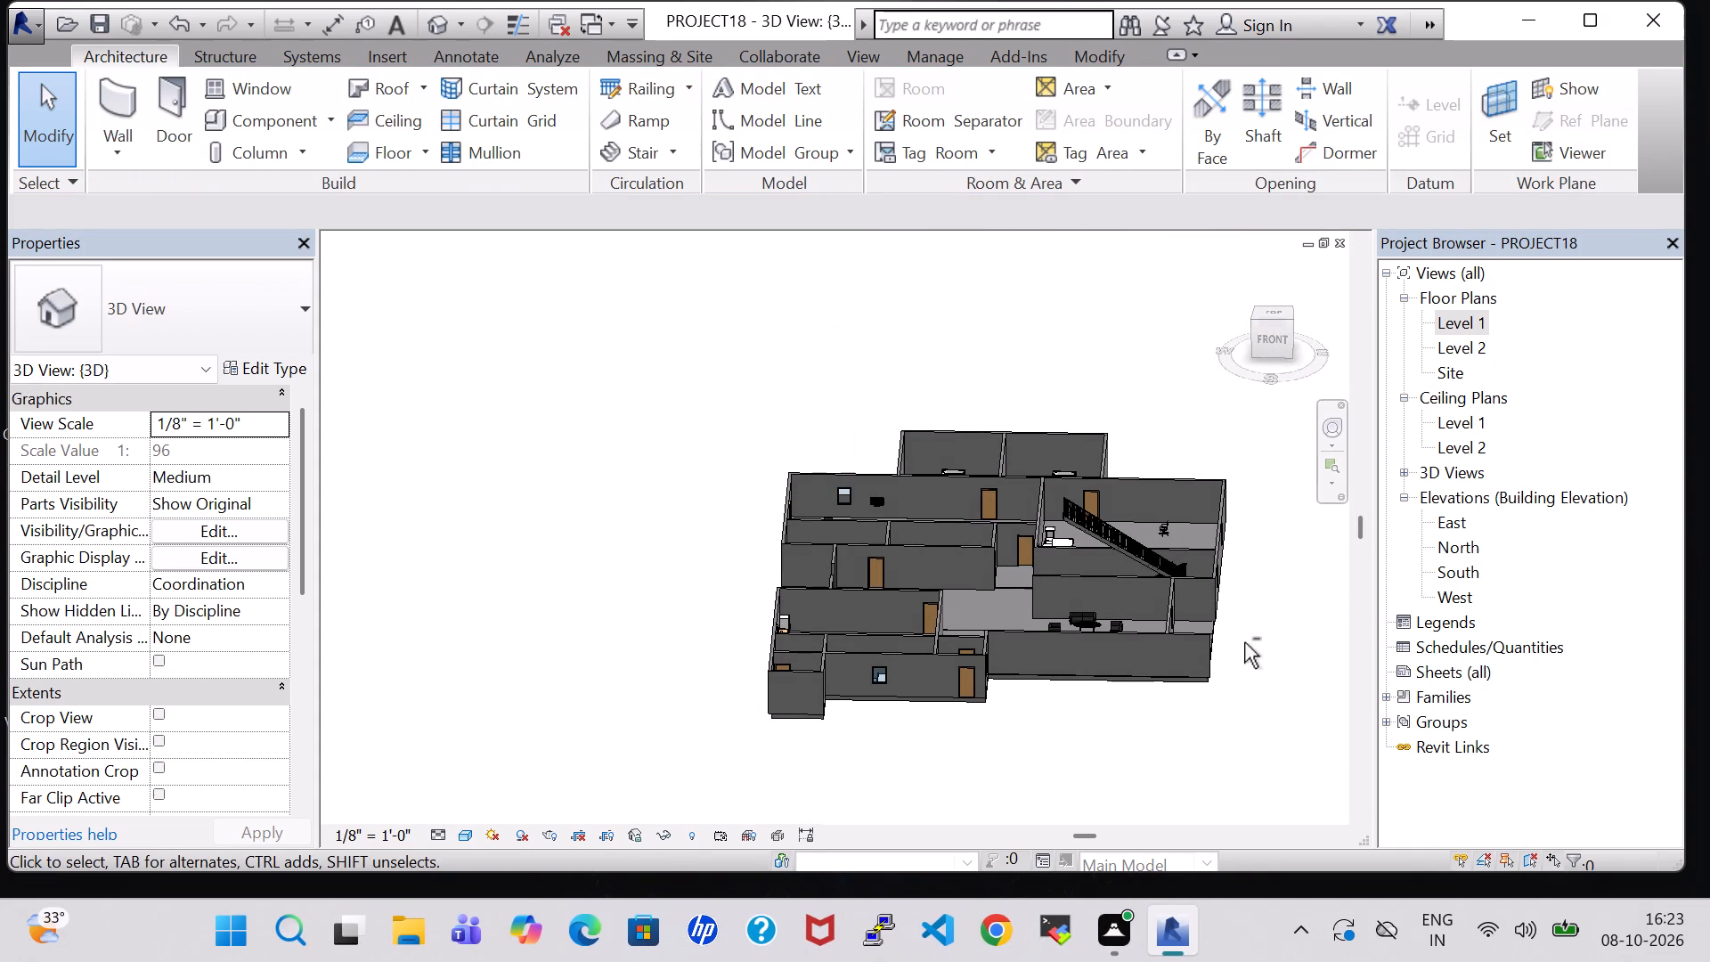
{"action": "middle_click_drag", "start_coordinate": [1247, 640], "coordinate": [1020, 771], "text": "shift"}
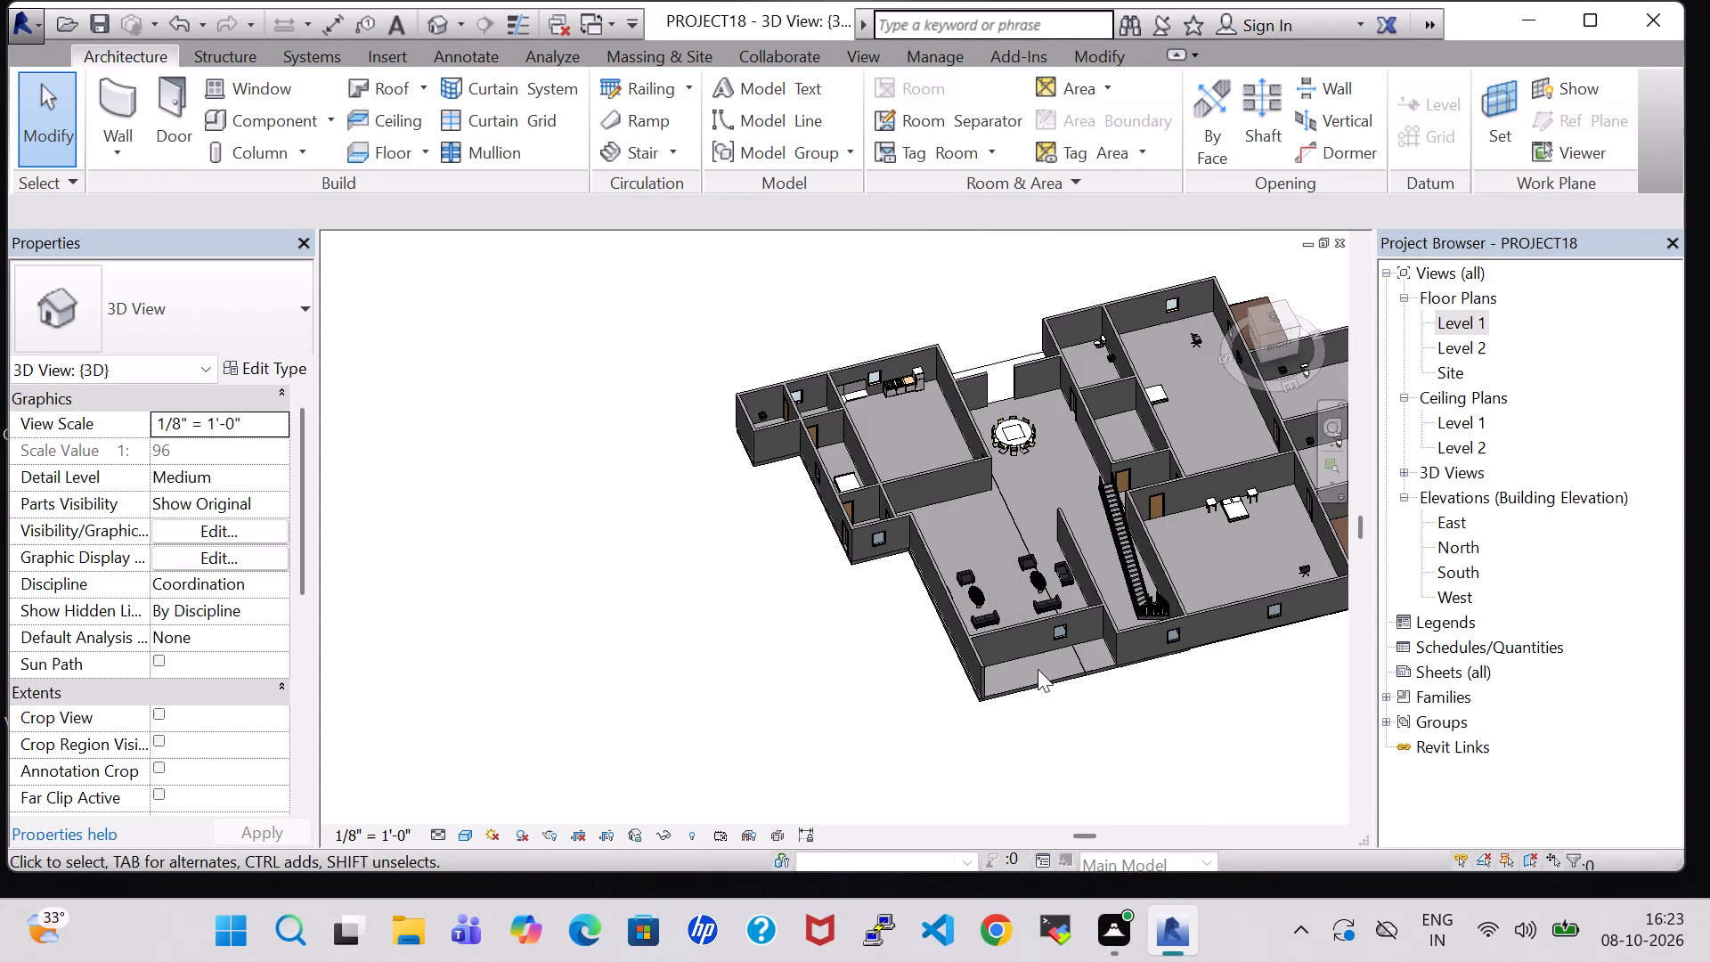
{"action": "left_click", "coordinate": [1111, 705]}
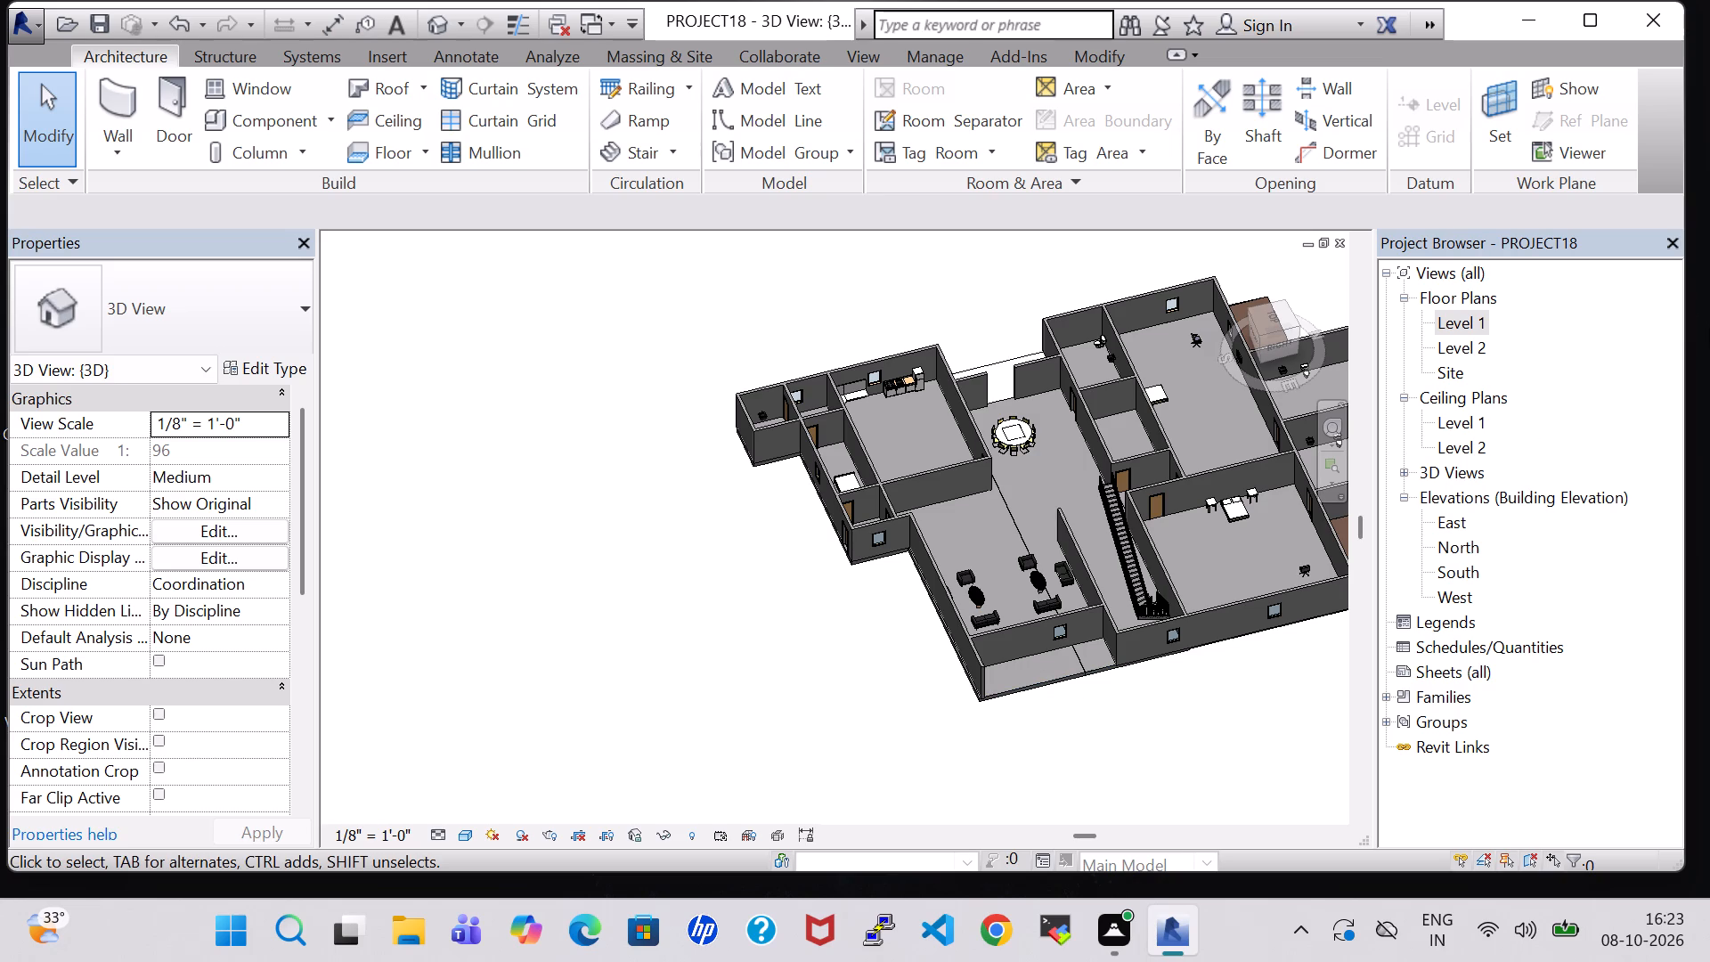
{"action": "double_click", "coordinate": [1486, 323]}
{"action": "double_click", "coordinate": [1457, 325]}
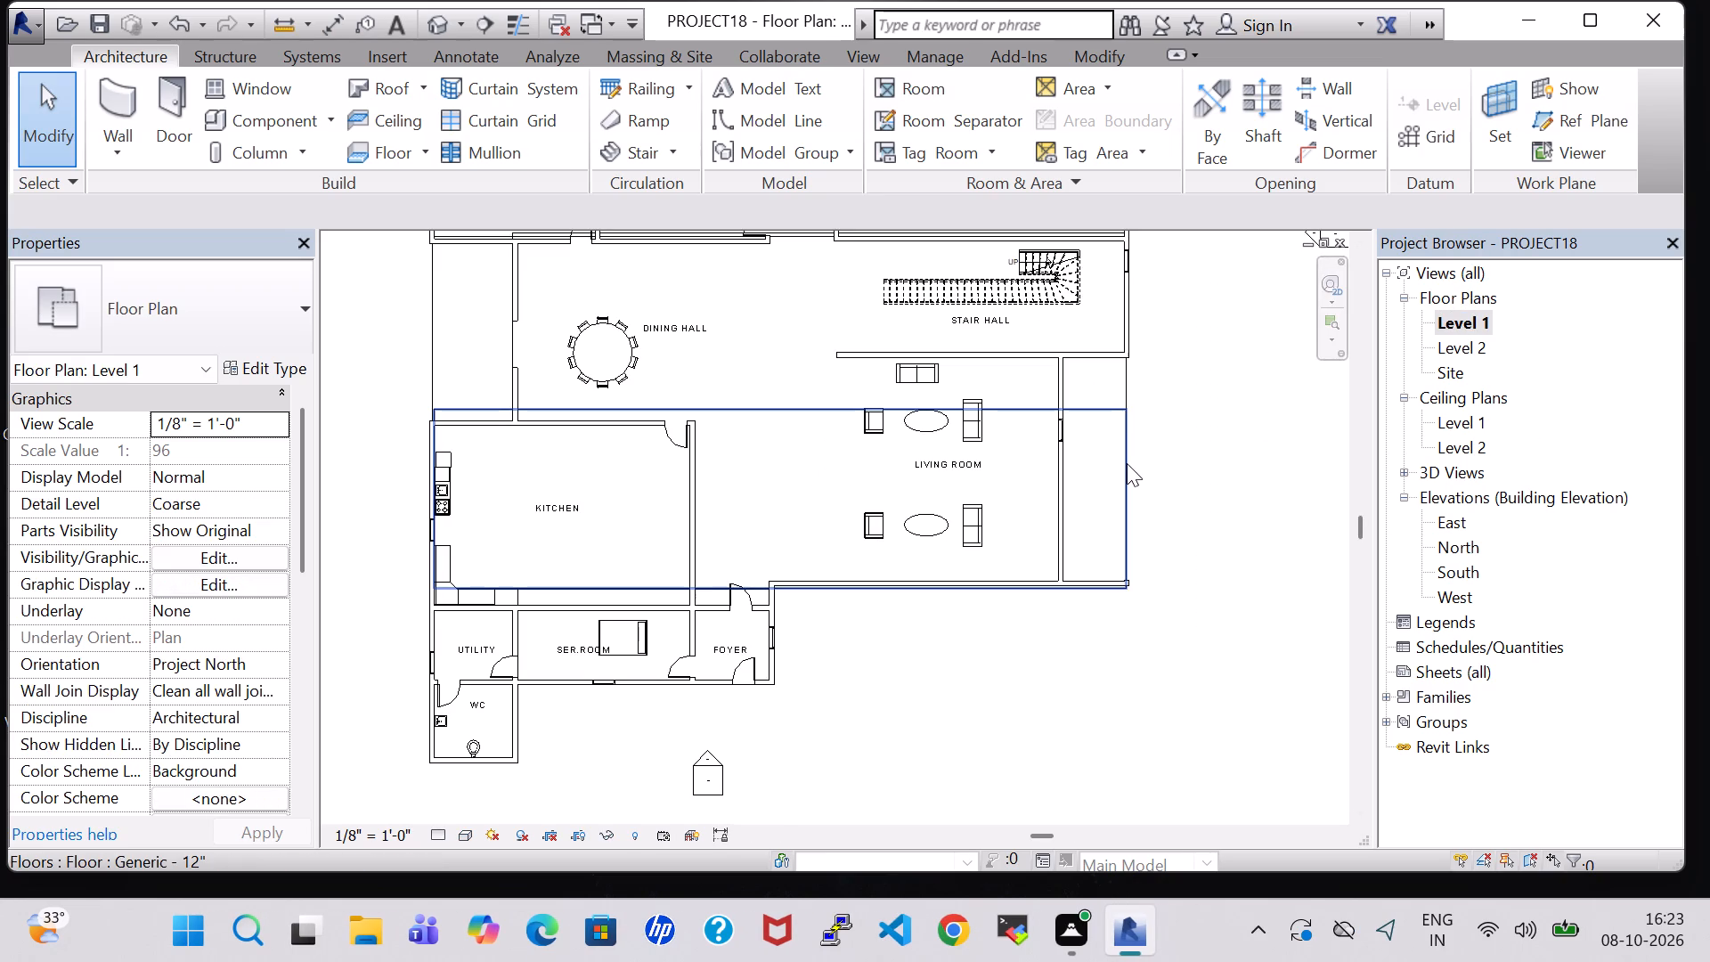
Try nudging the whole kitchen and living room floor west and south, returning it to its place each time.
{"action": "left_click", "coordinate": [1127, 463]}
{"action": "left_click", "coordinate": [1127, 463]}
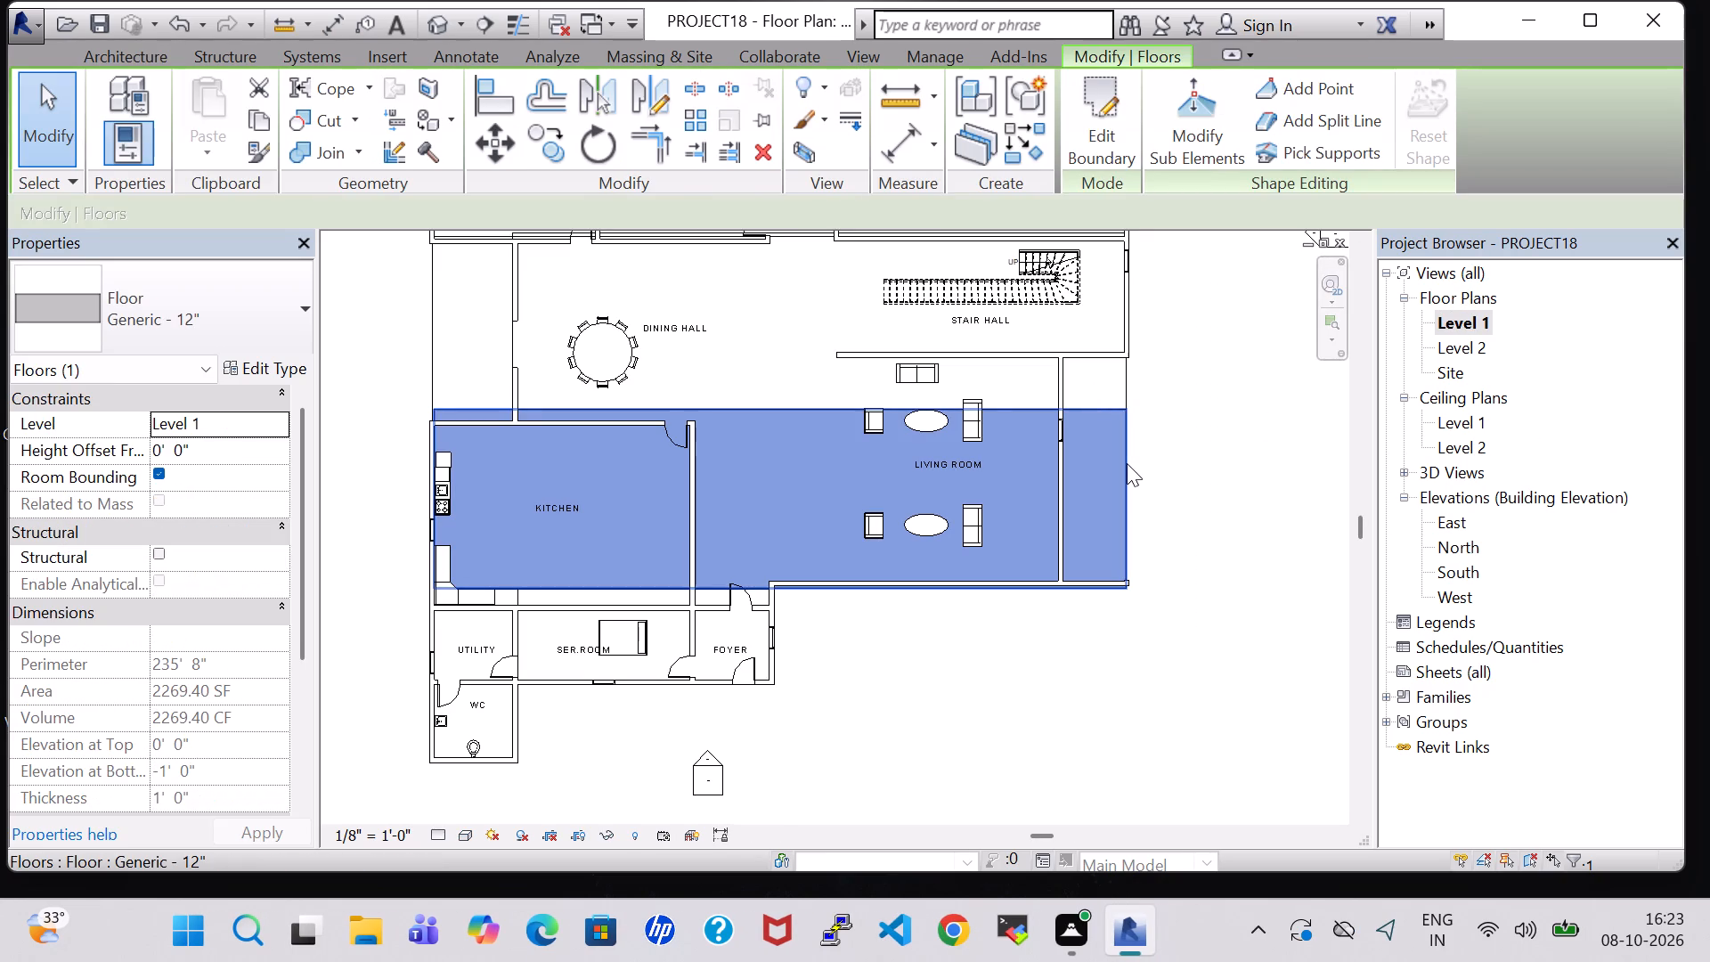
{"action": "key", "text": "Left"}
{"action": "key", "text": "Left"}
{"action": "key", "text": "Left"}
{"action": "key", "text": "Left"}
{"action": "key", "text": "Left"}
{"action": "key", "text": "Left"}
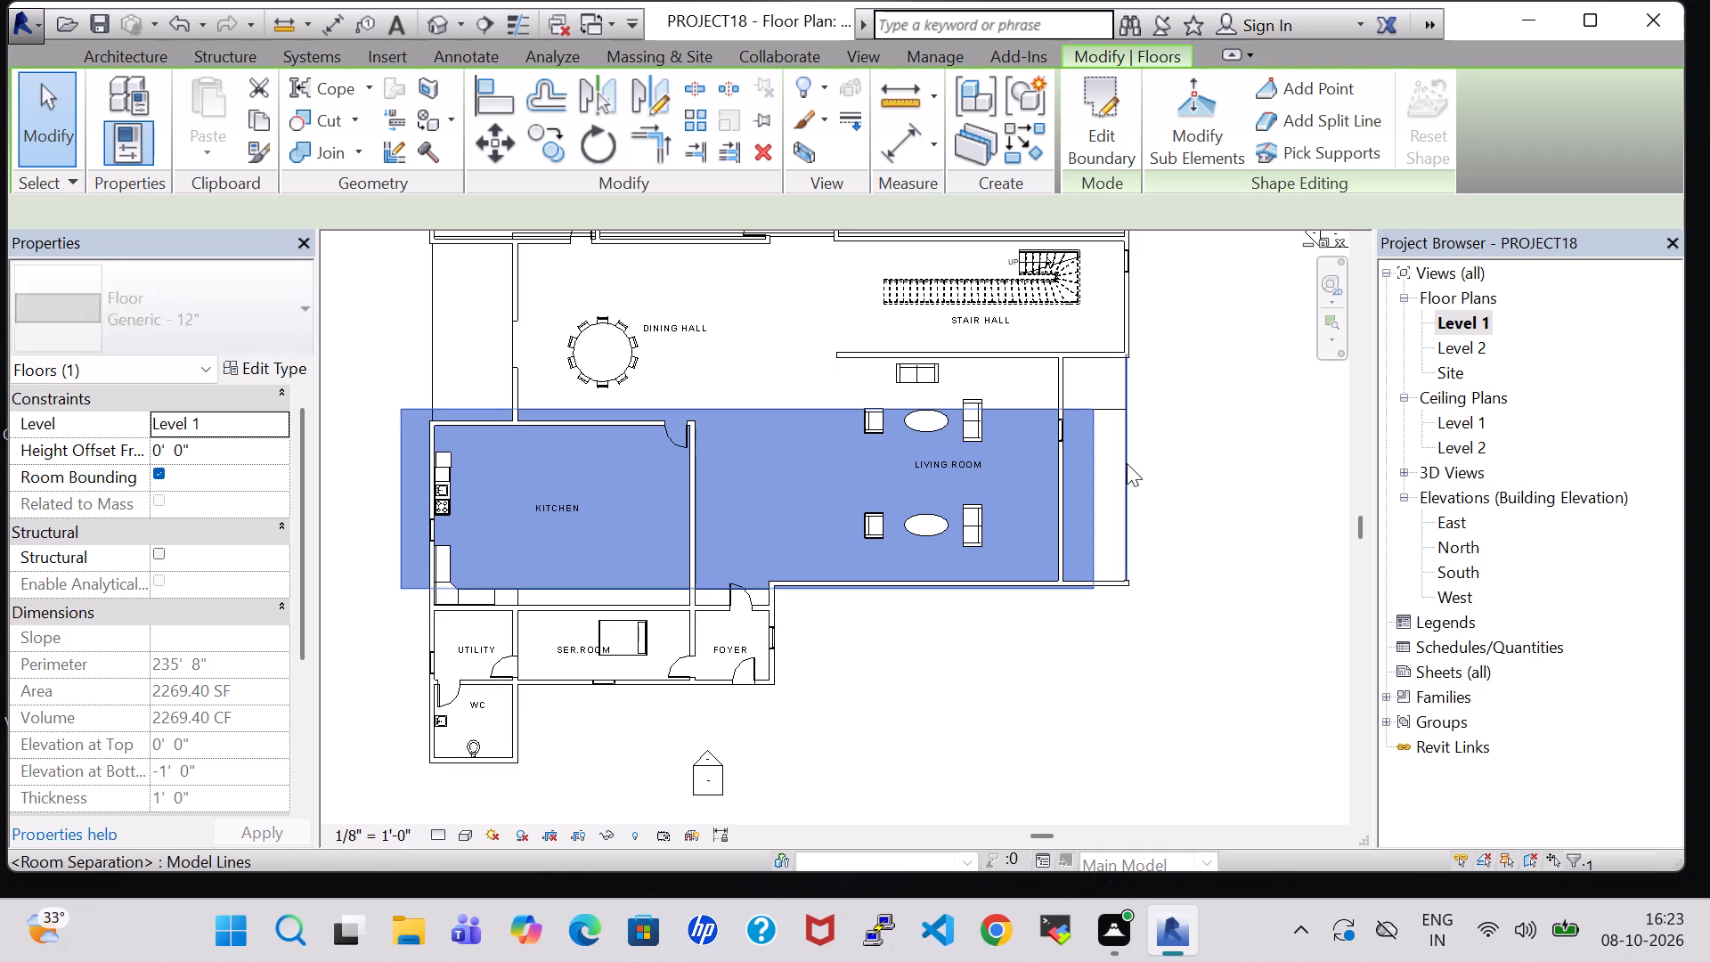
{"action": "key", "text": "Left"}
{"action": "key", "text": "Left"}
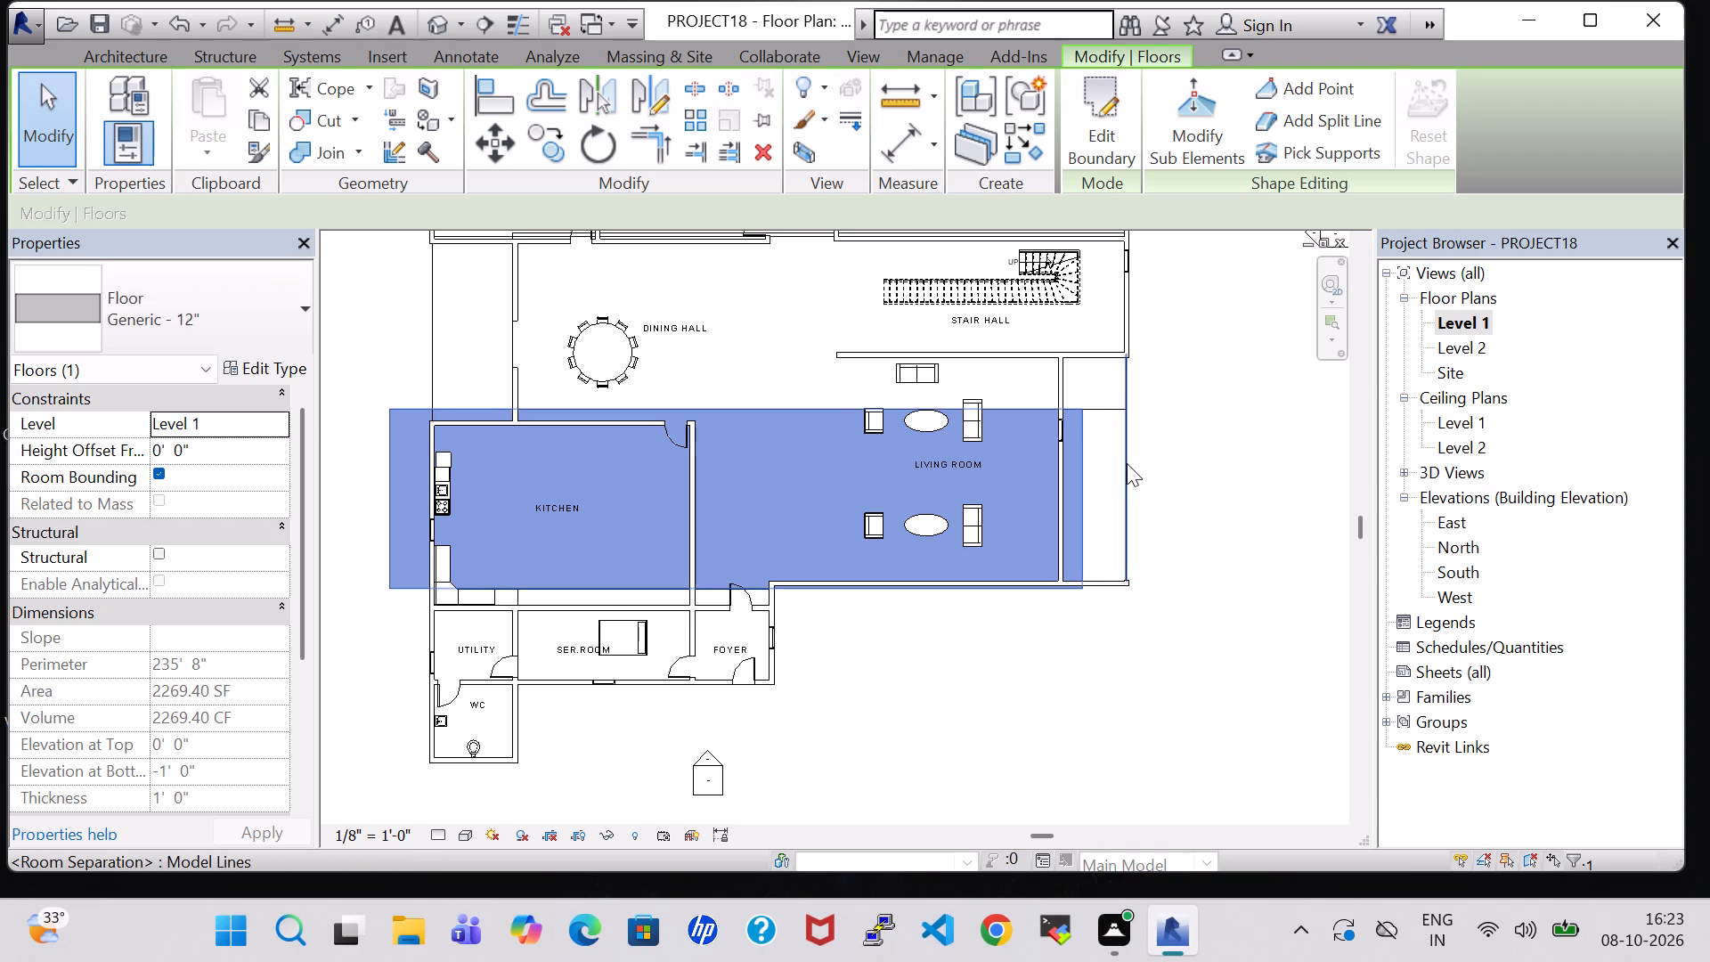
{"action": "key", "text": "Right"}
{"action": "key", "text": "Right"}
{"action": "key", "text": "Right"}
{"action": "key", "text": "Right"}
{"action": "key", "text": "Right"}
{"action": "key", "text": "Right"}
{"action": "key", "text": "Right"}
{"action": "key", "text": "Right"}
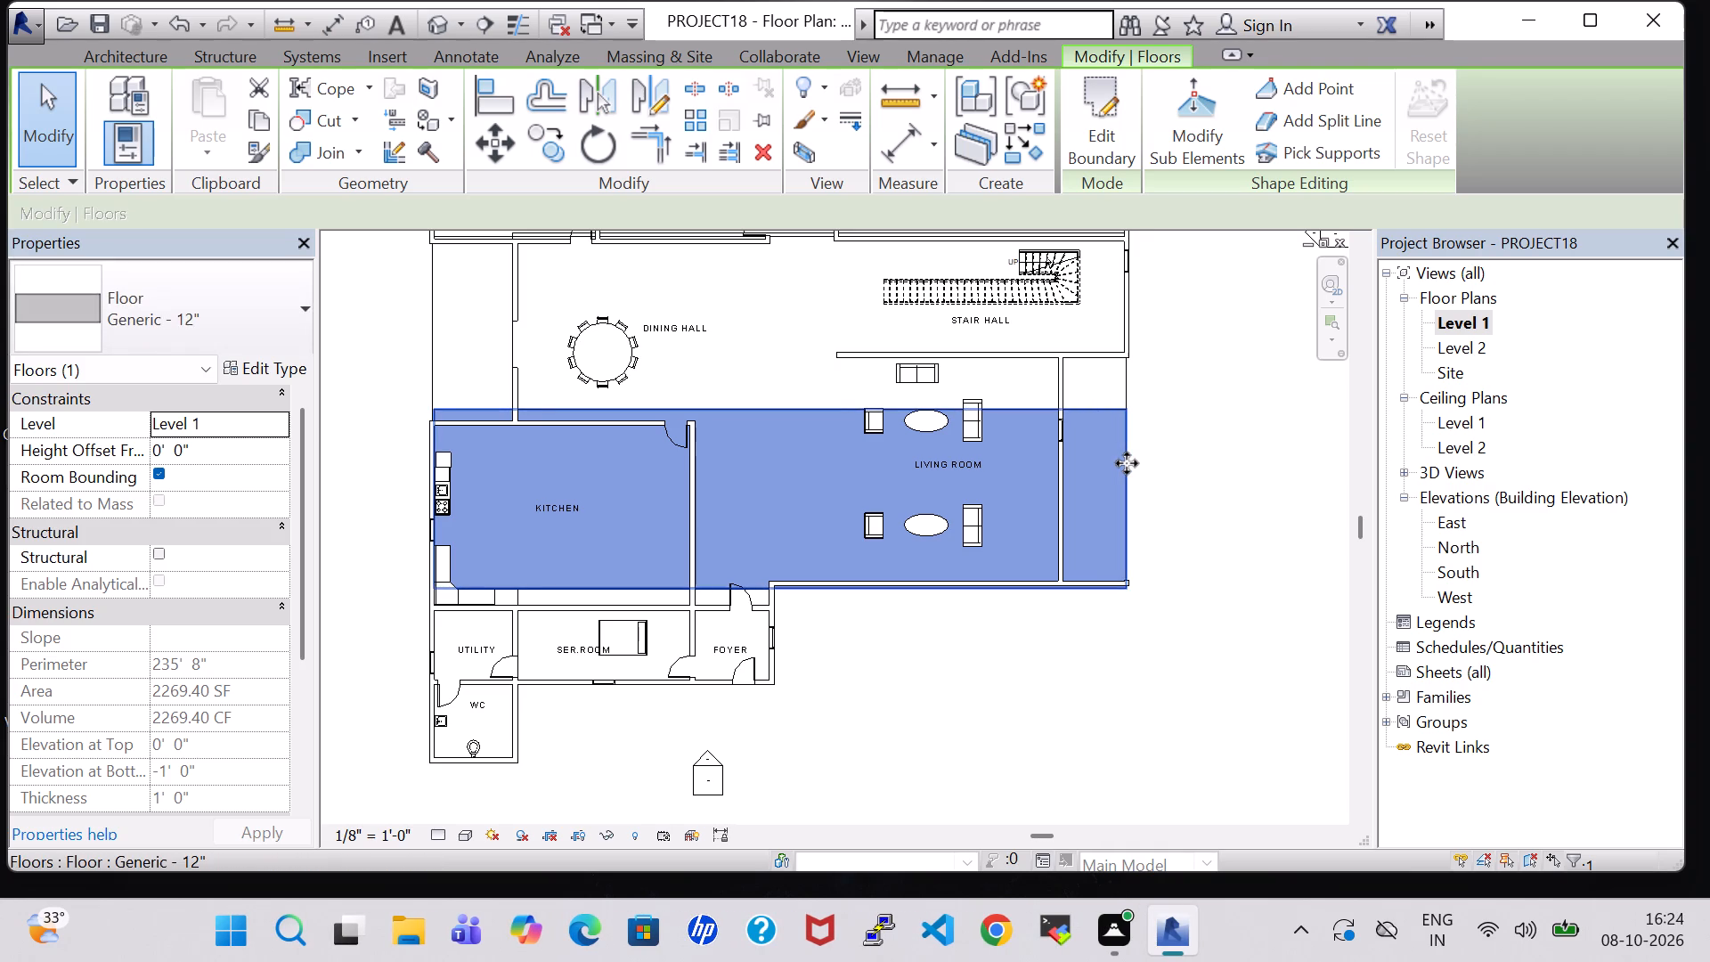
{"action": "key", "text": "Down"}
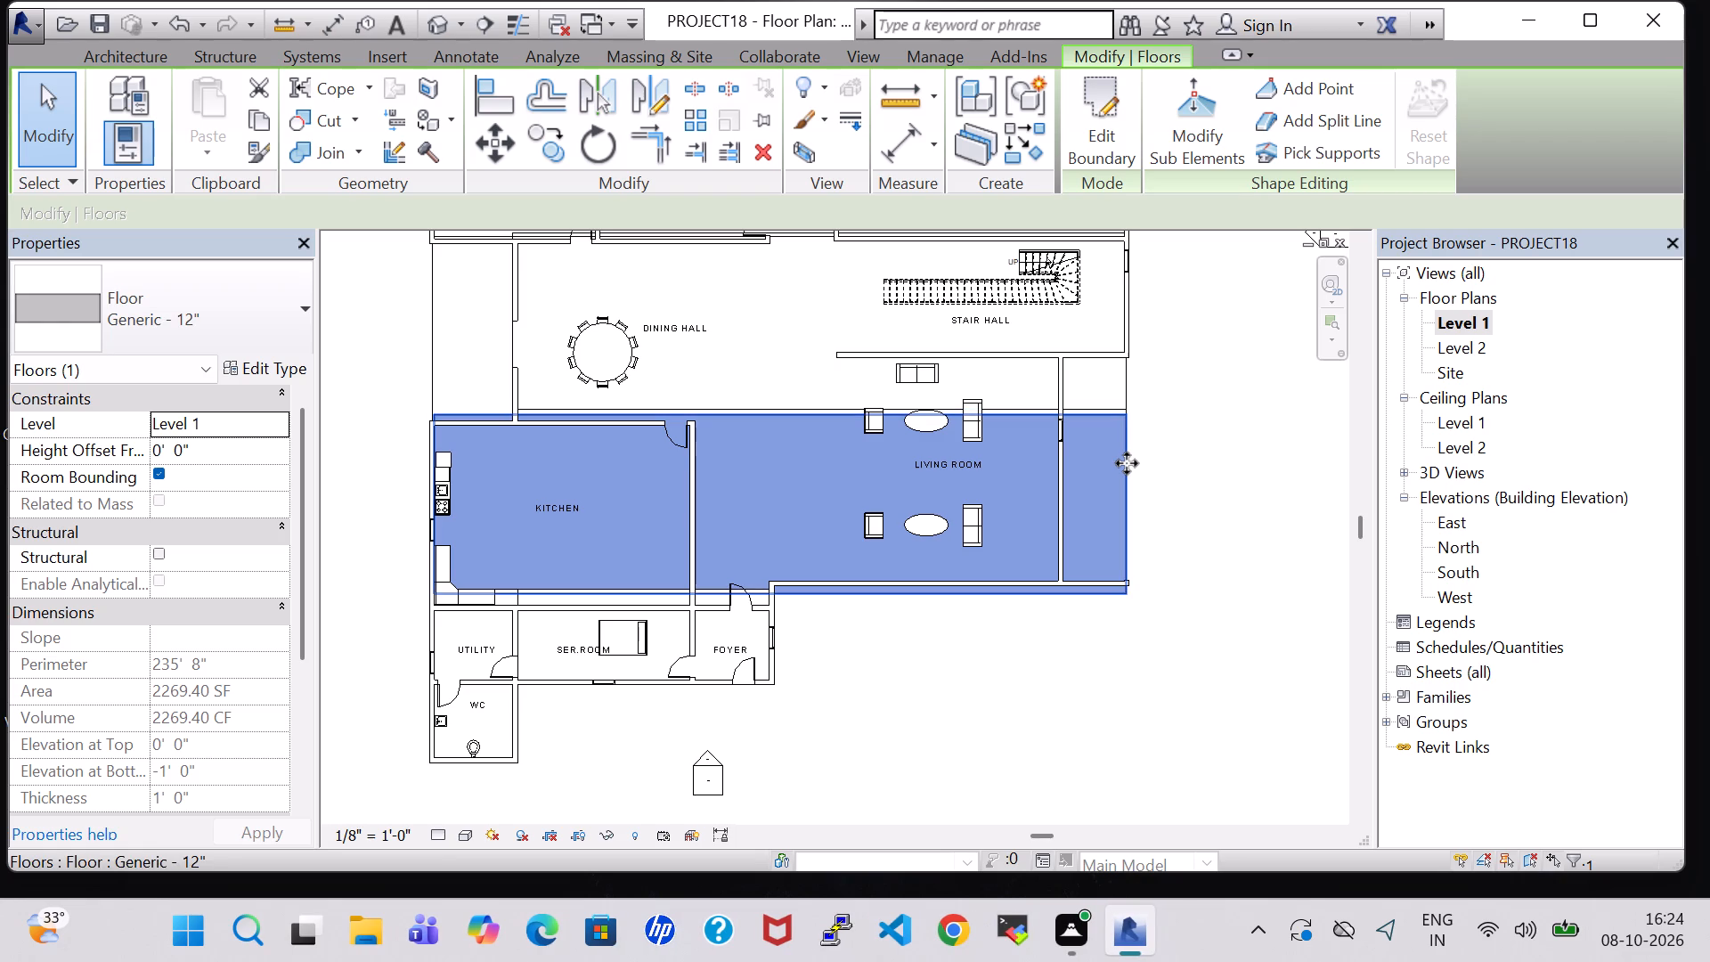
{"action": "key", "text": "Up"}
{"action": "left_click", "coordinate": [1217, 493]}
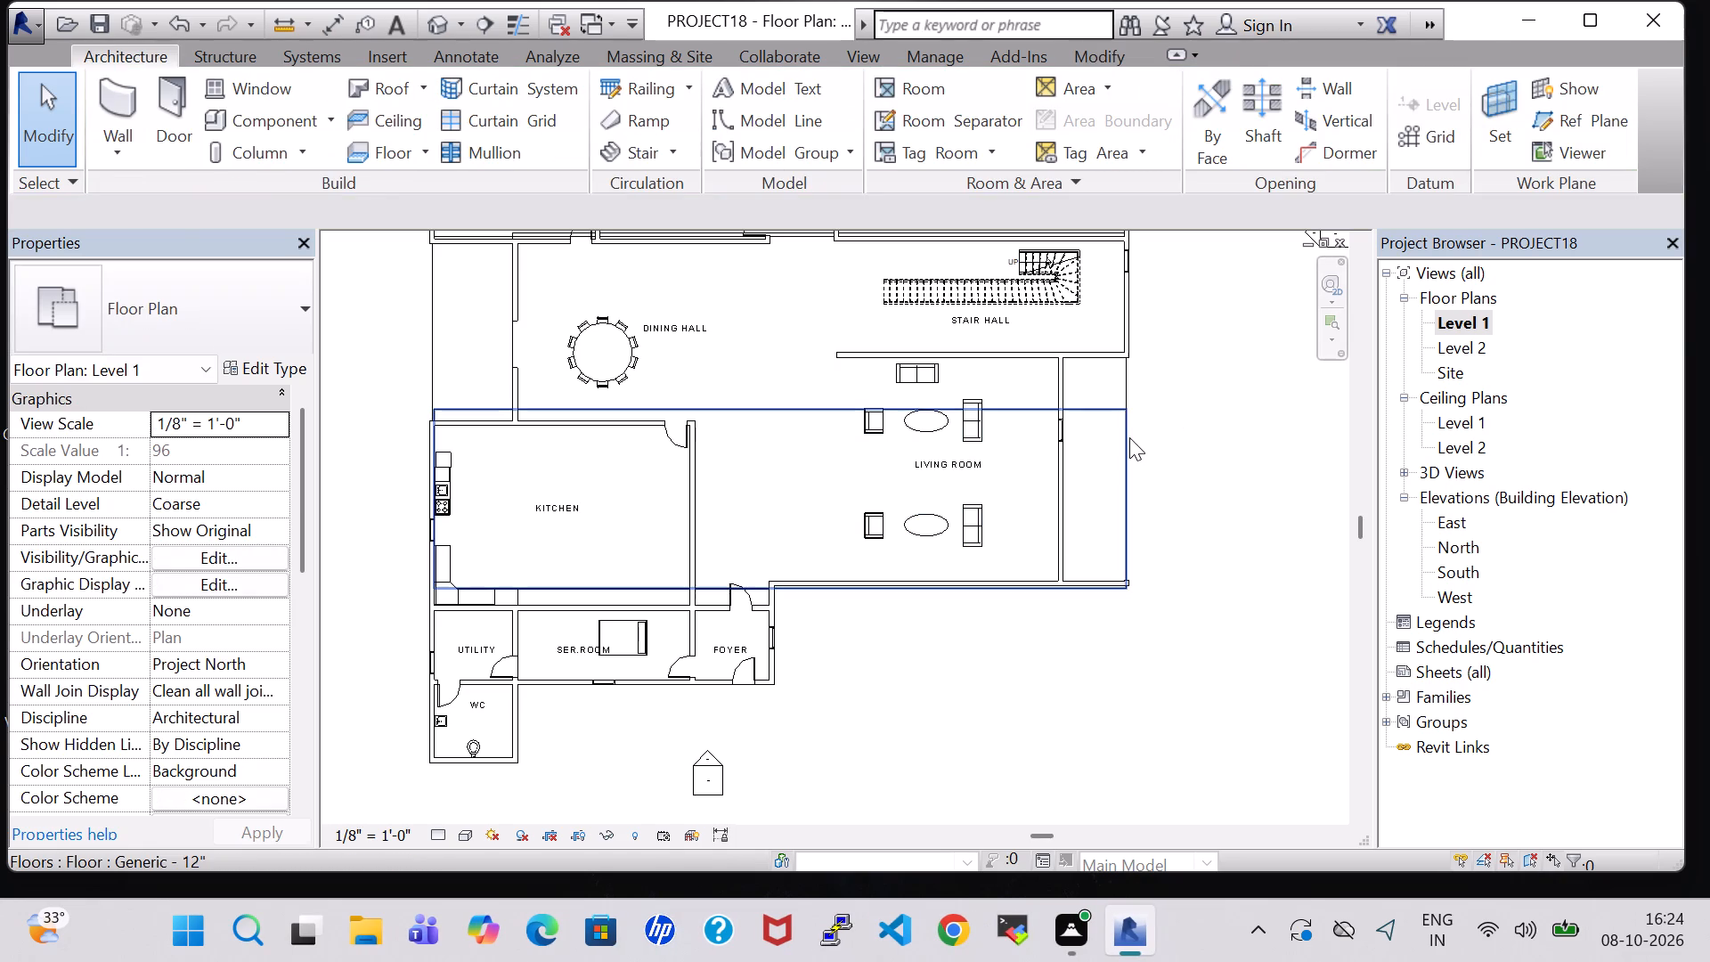
Edit the kitchen and living room floor's boundary, nudging its east edge west to the living room's east wall, and finish the sketch.
{"action": "left_click", "coordinate": [1129, 437]}
{"action": "left_click", "coordinate": [1088, 120]}
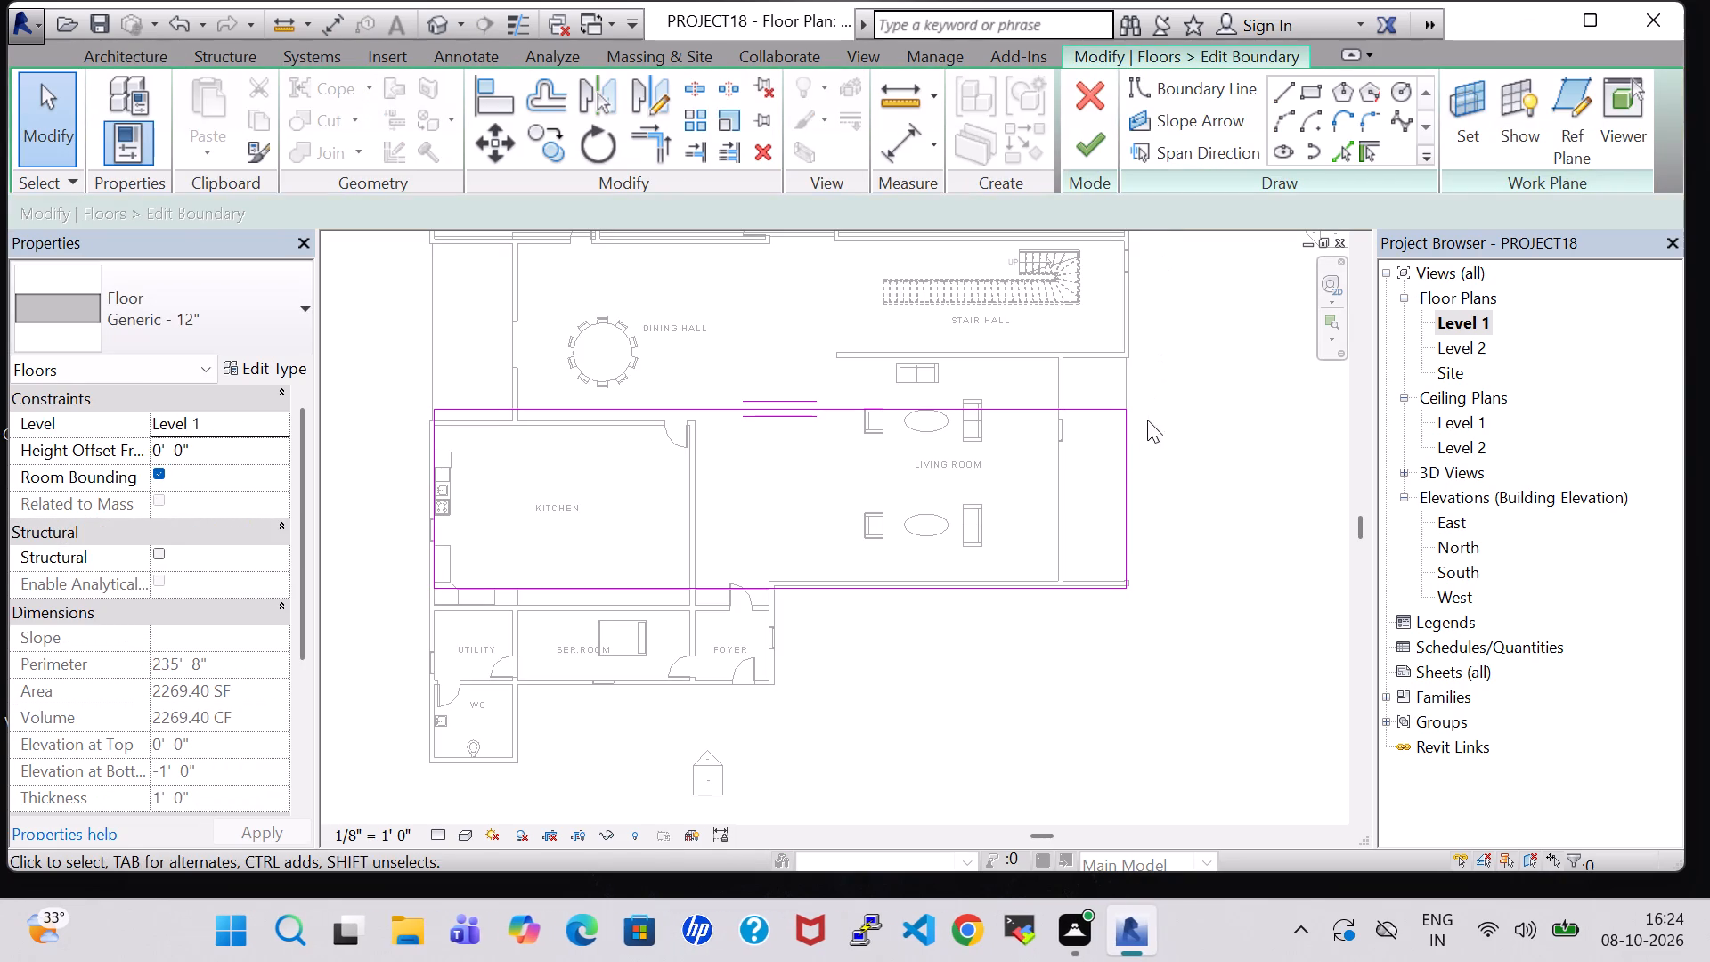
{"action": "left_click", "coordinate": [1132, 475]}
{"action": "key", "text": "Left"}
{"action": "key", "text": "Left"}
{"action": "key", "text": "Left"}
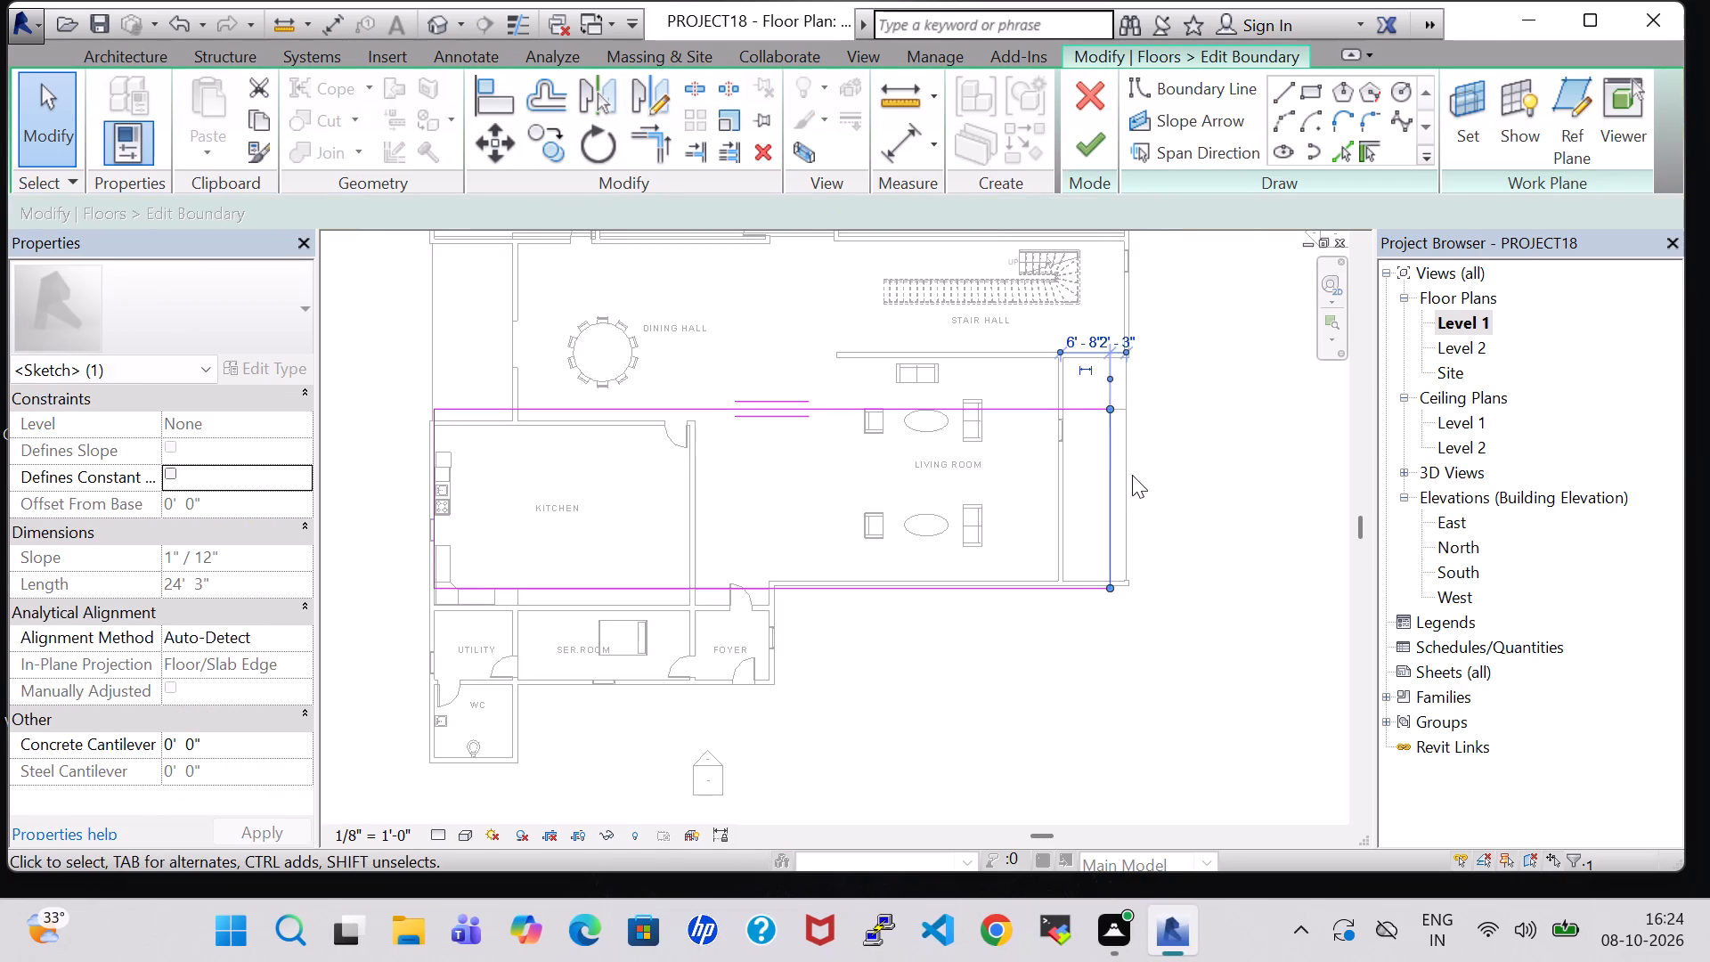
{"action": "key", "text": "Left"}
{"action": "key", "text": "Left"}
{"action": "key", "text": "Left"}
{"action": "key", "text": "Left"}
{"action": "key", "text": "Left"}
{"action": "key", "text": "Left"}
{"action": "key", "text": "Left"}
{"action": "key", "text": "Left"}
{"action": "key", "text": "Left"}
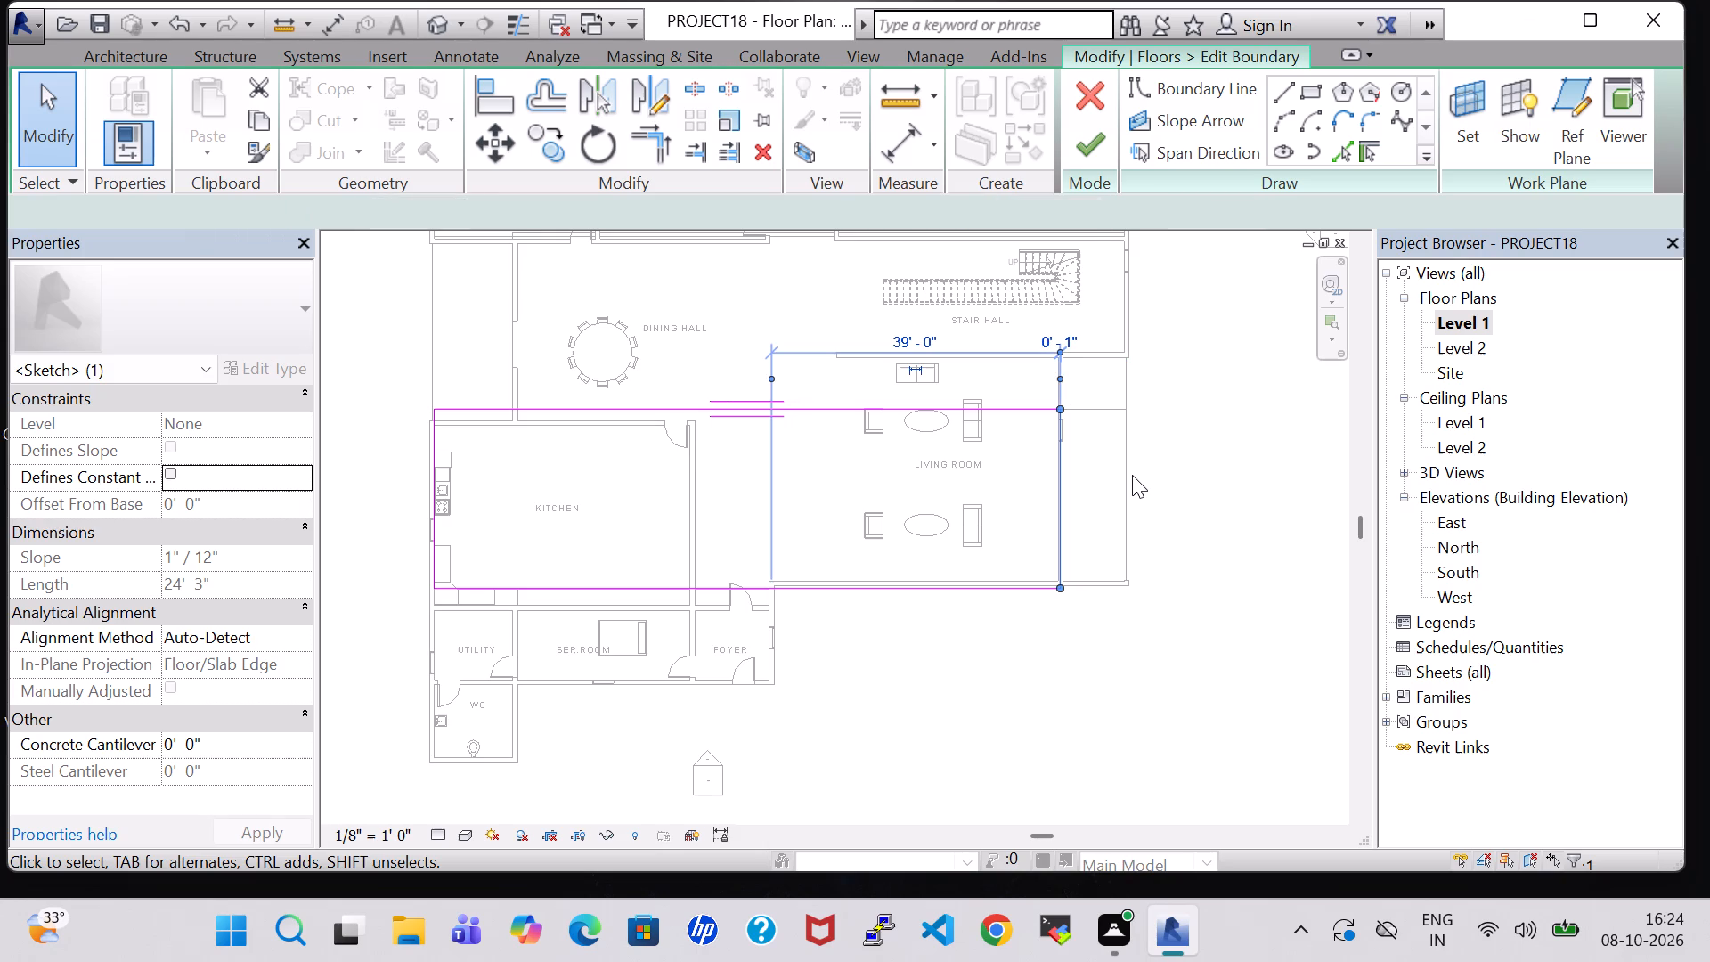
{"action": "left_click", "coordinate": [1102, 155]}
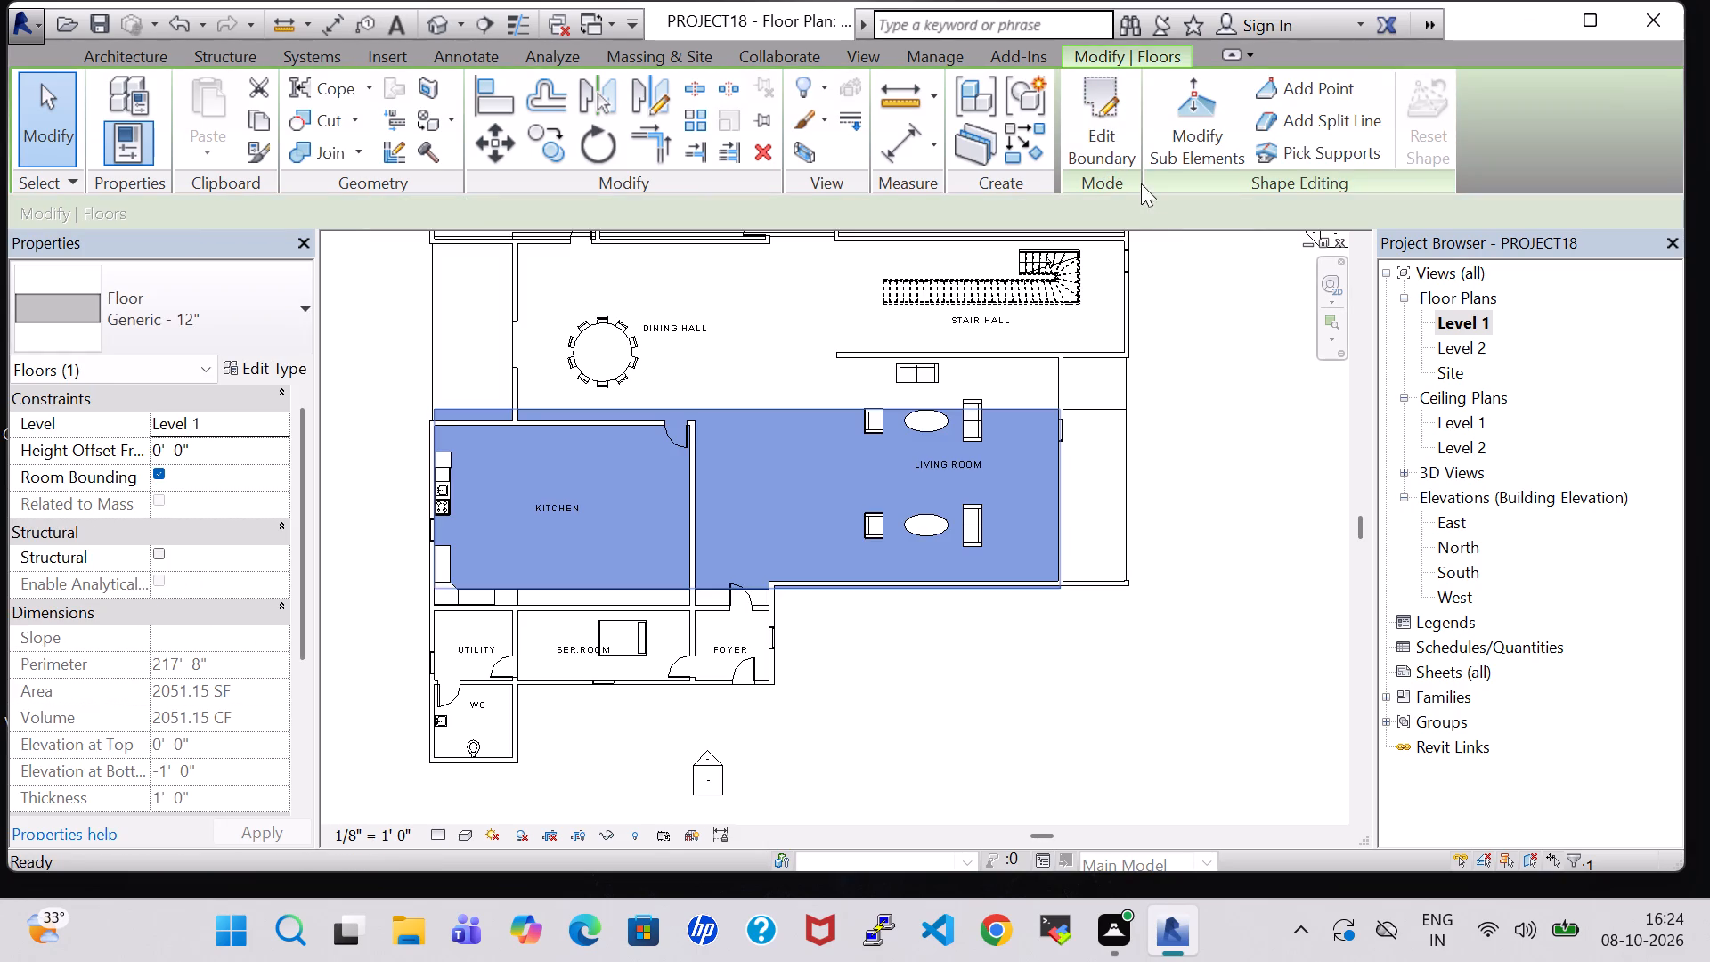
{"action": "left_click", "coordinate": [1220, 374]}
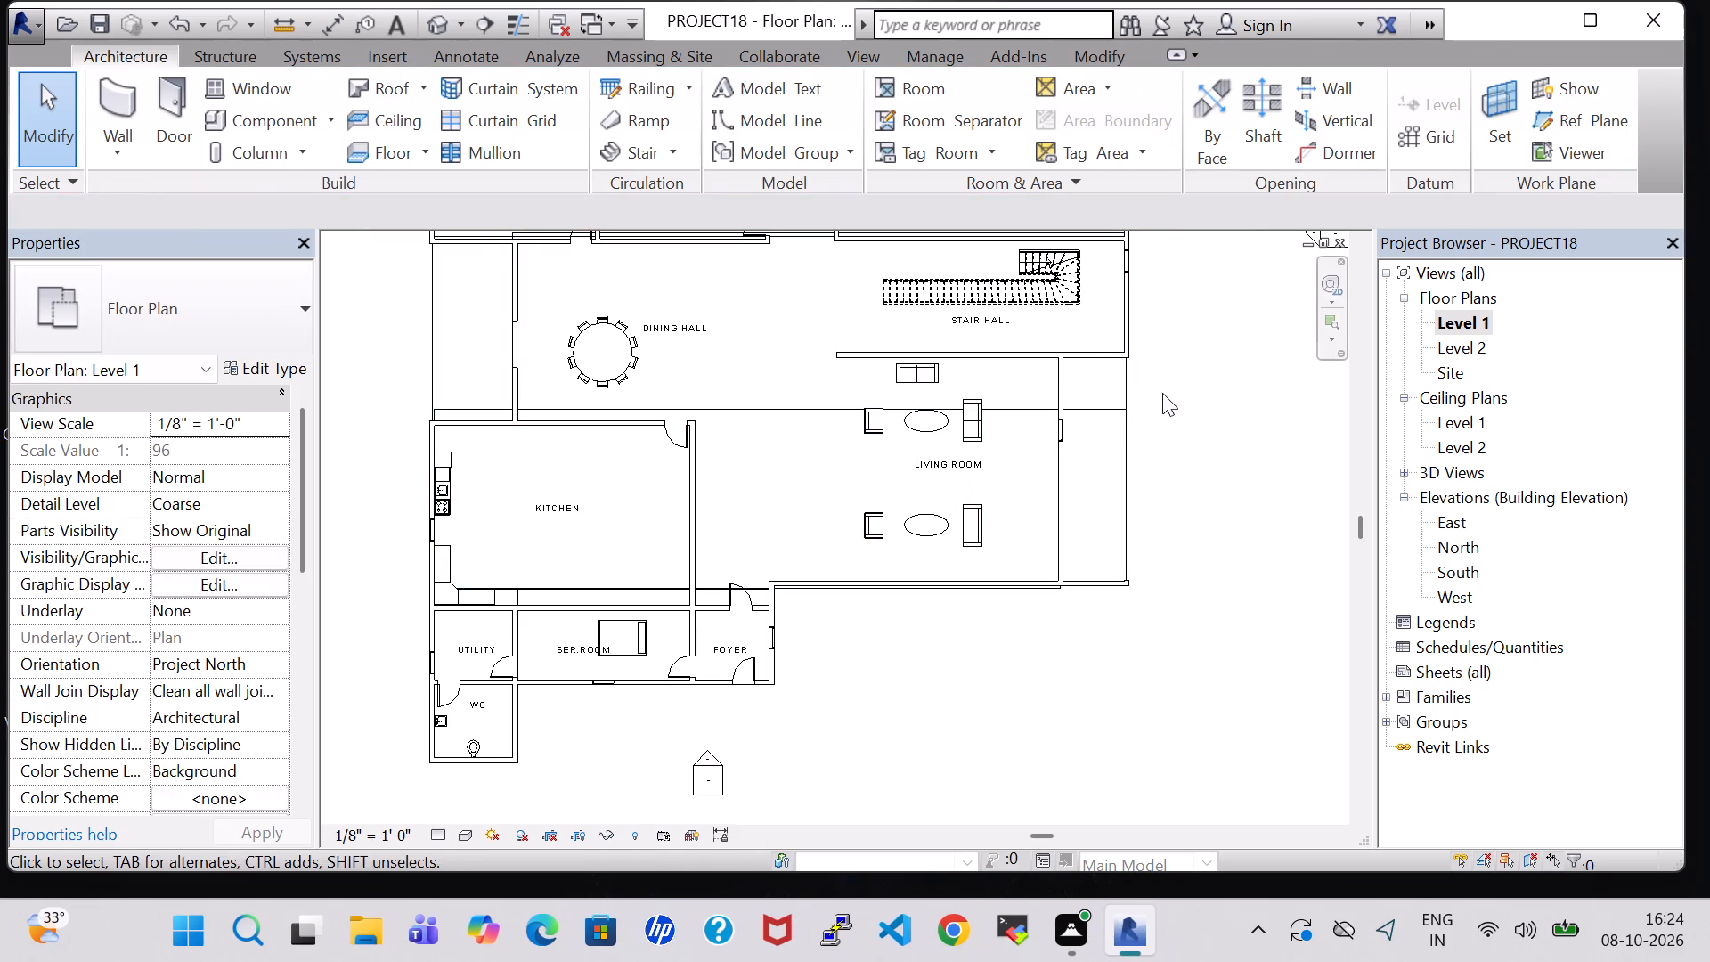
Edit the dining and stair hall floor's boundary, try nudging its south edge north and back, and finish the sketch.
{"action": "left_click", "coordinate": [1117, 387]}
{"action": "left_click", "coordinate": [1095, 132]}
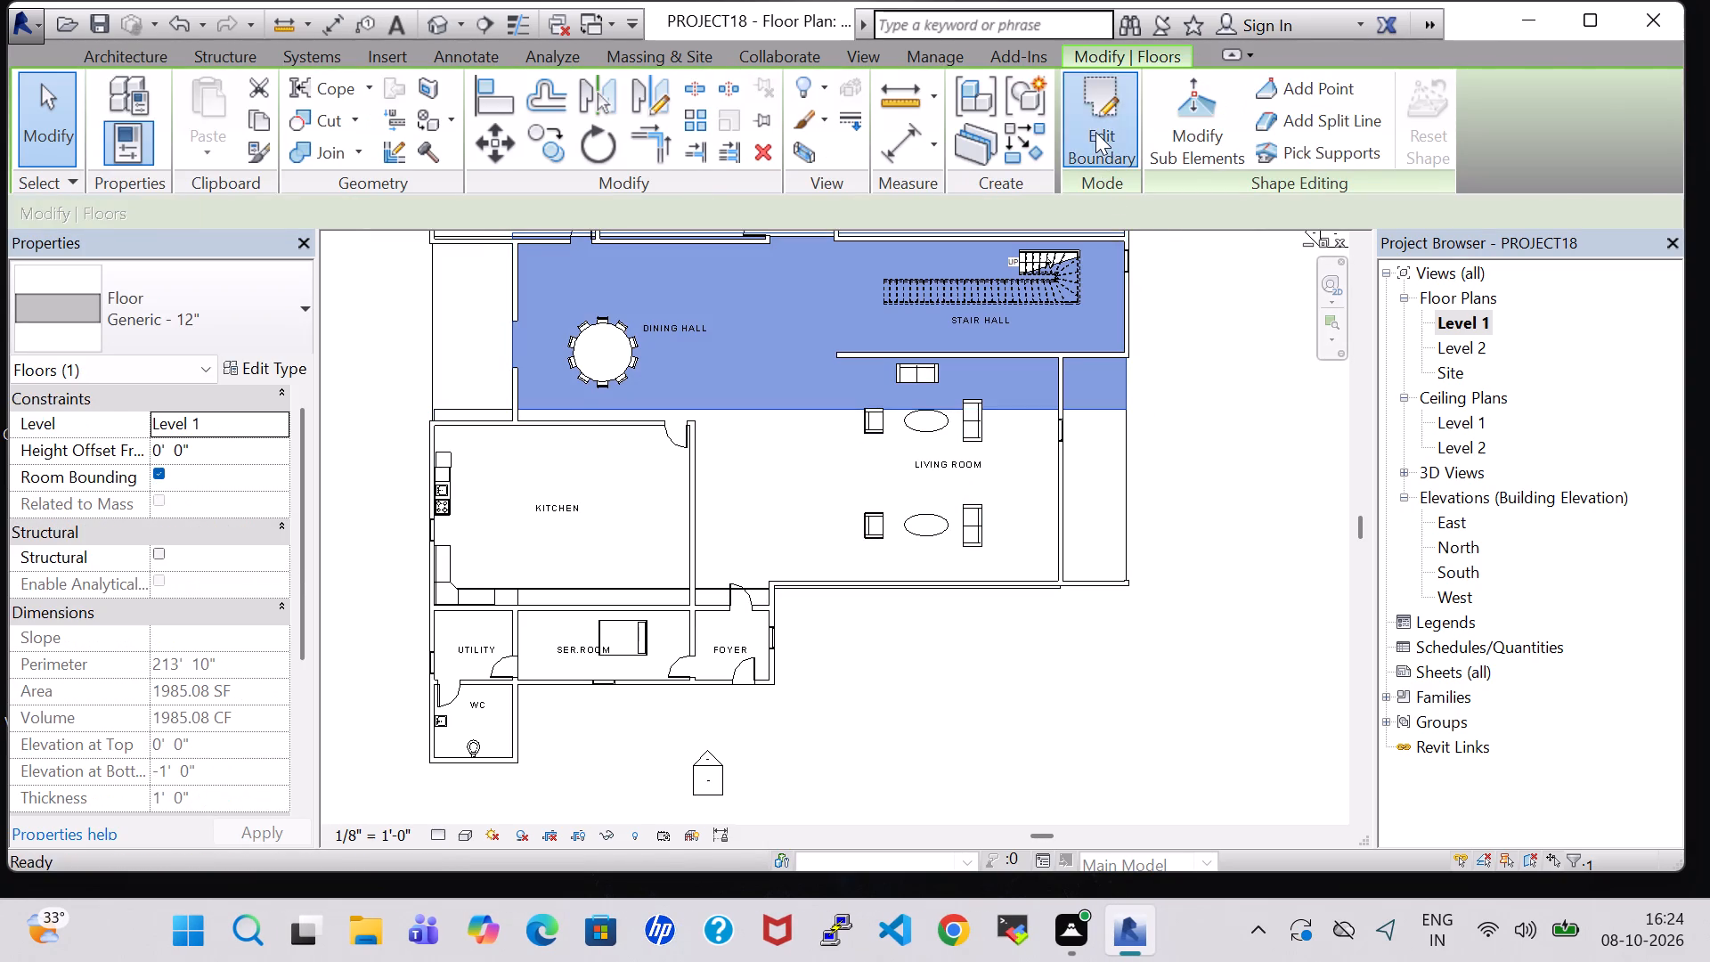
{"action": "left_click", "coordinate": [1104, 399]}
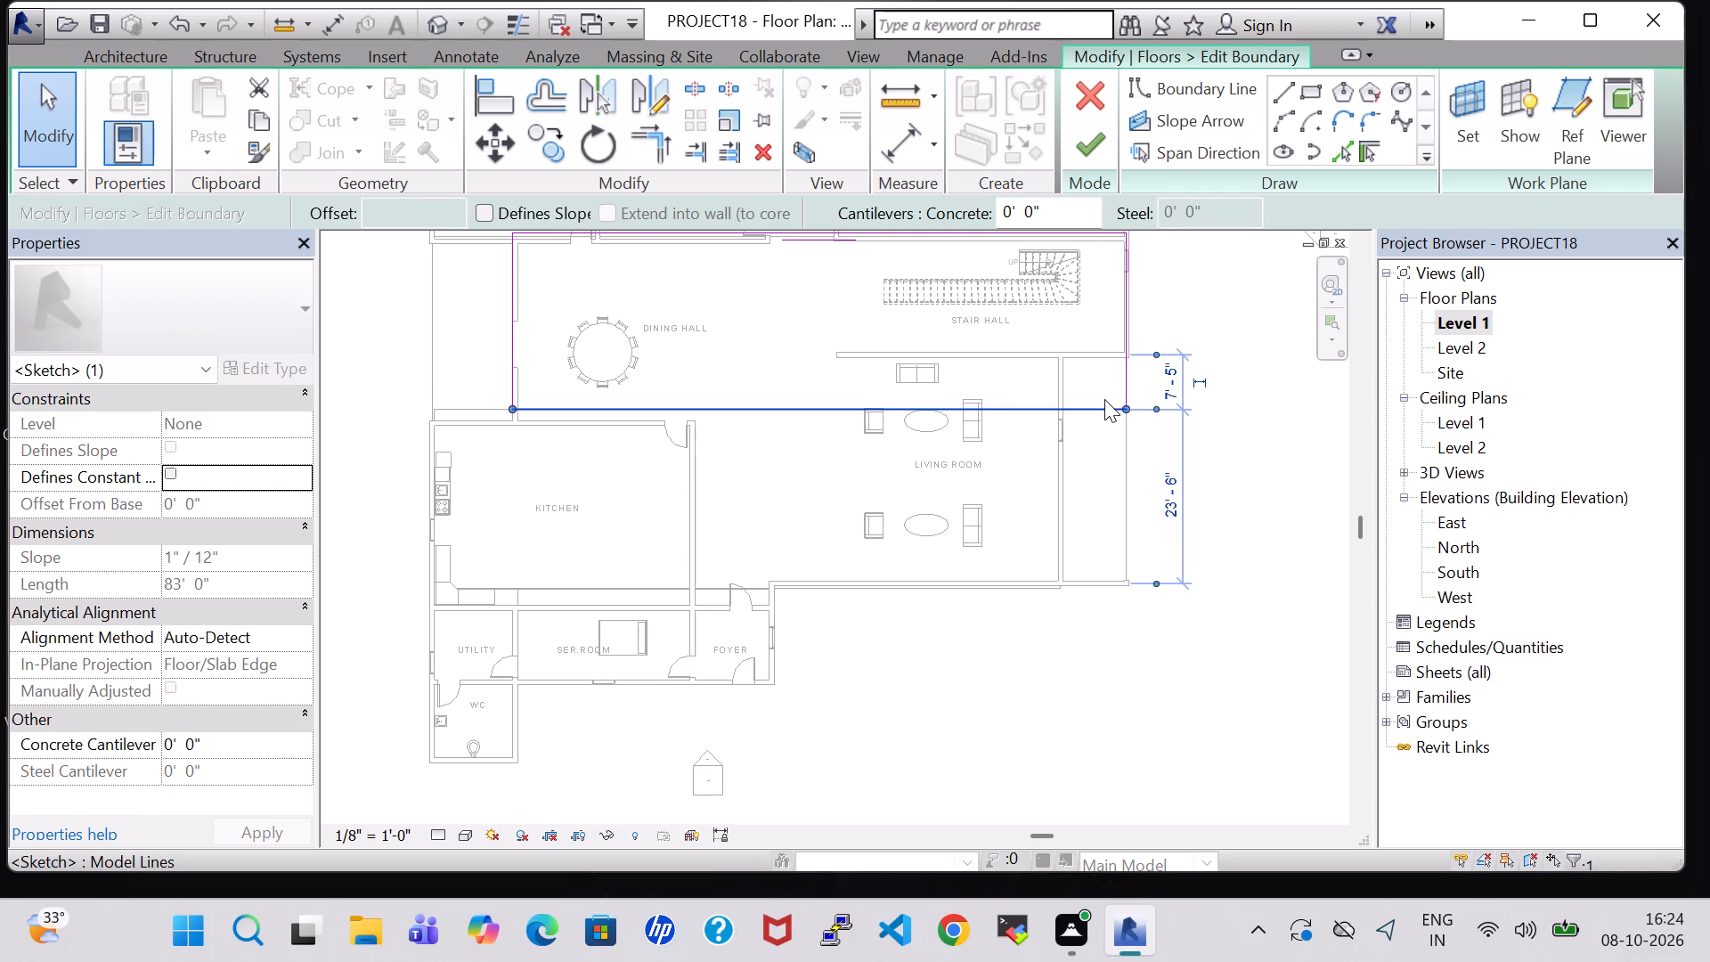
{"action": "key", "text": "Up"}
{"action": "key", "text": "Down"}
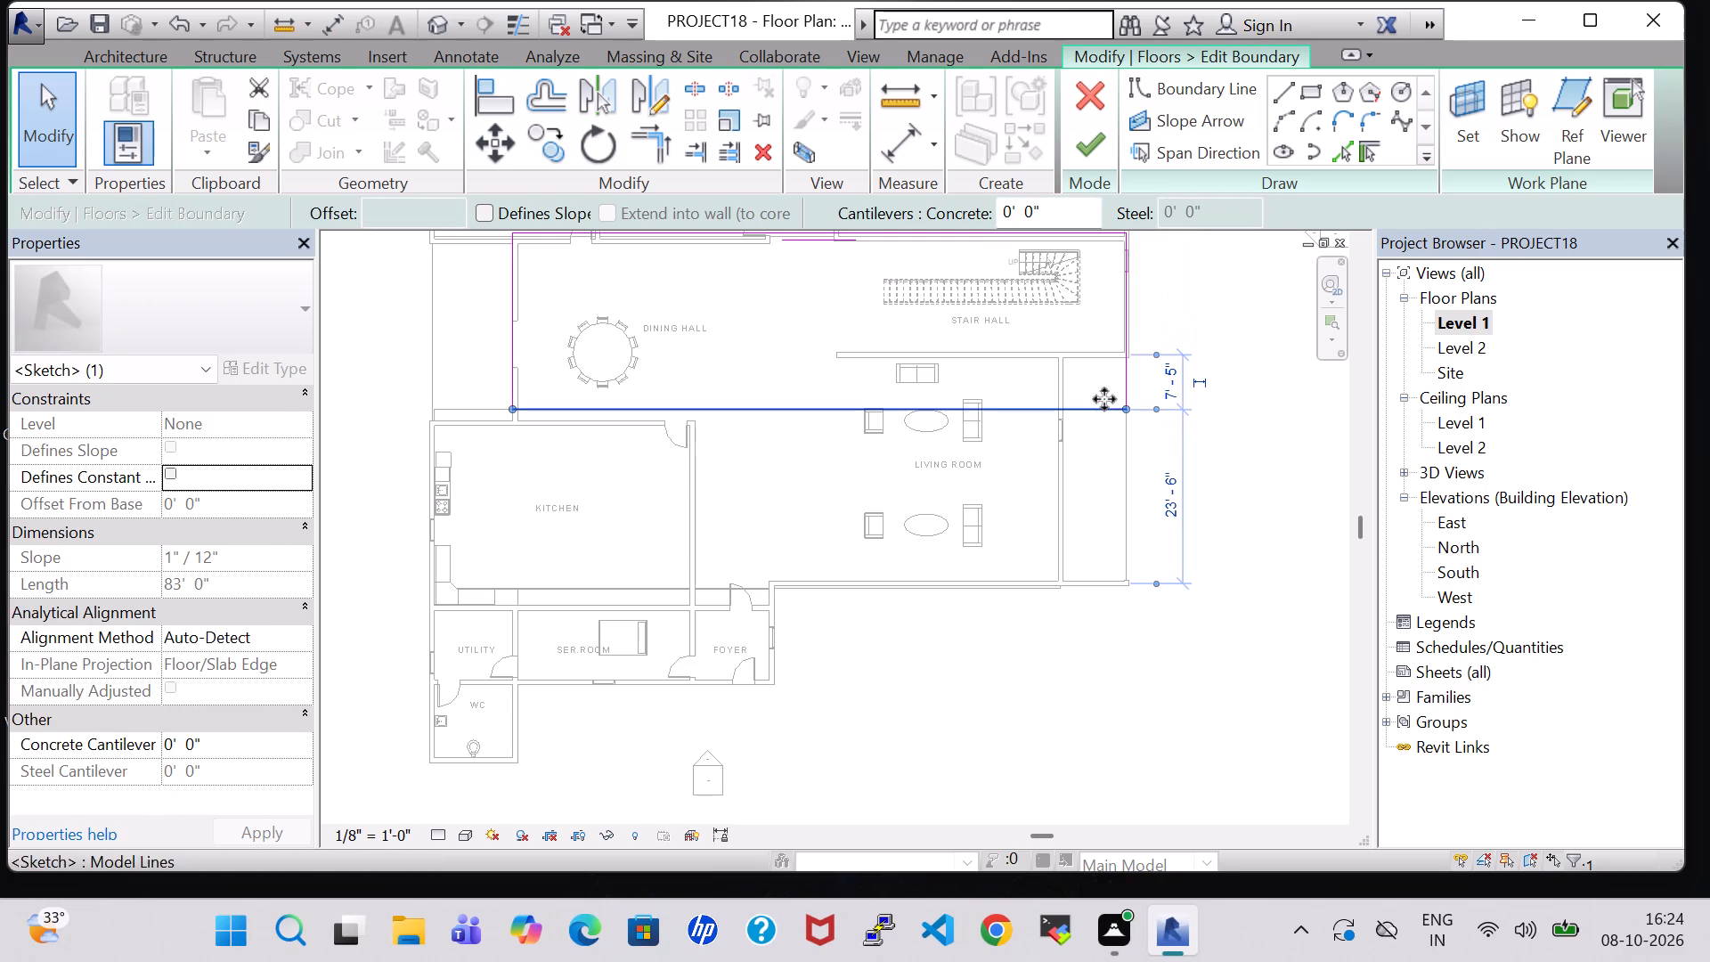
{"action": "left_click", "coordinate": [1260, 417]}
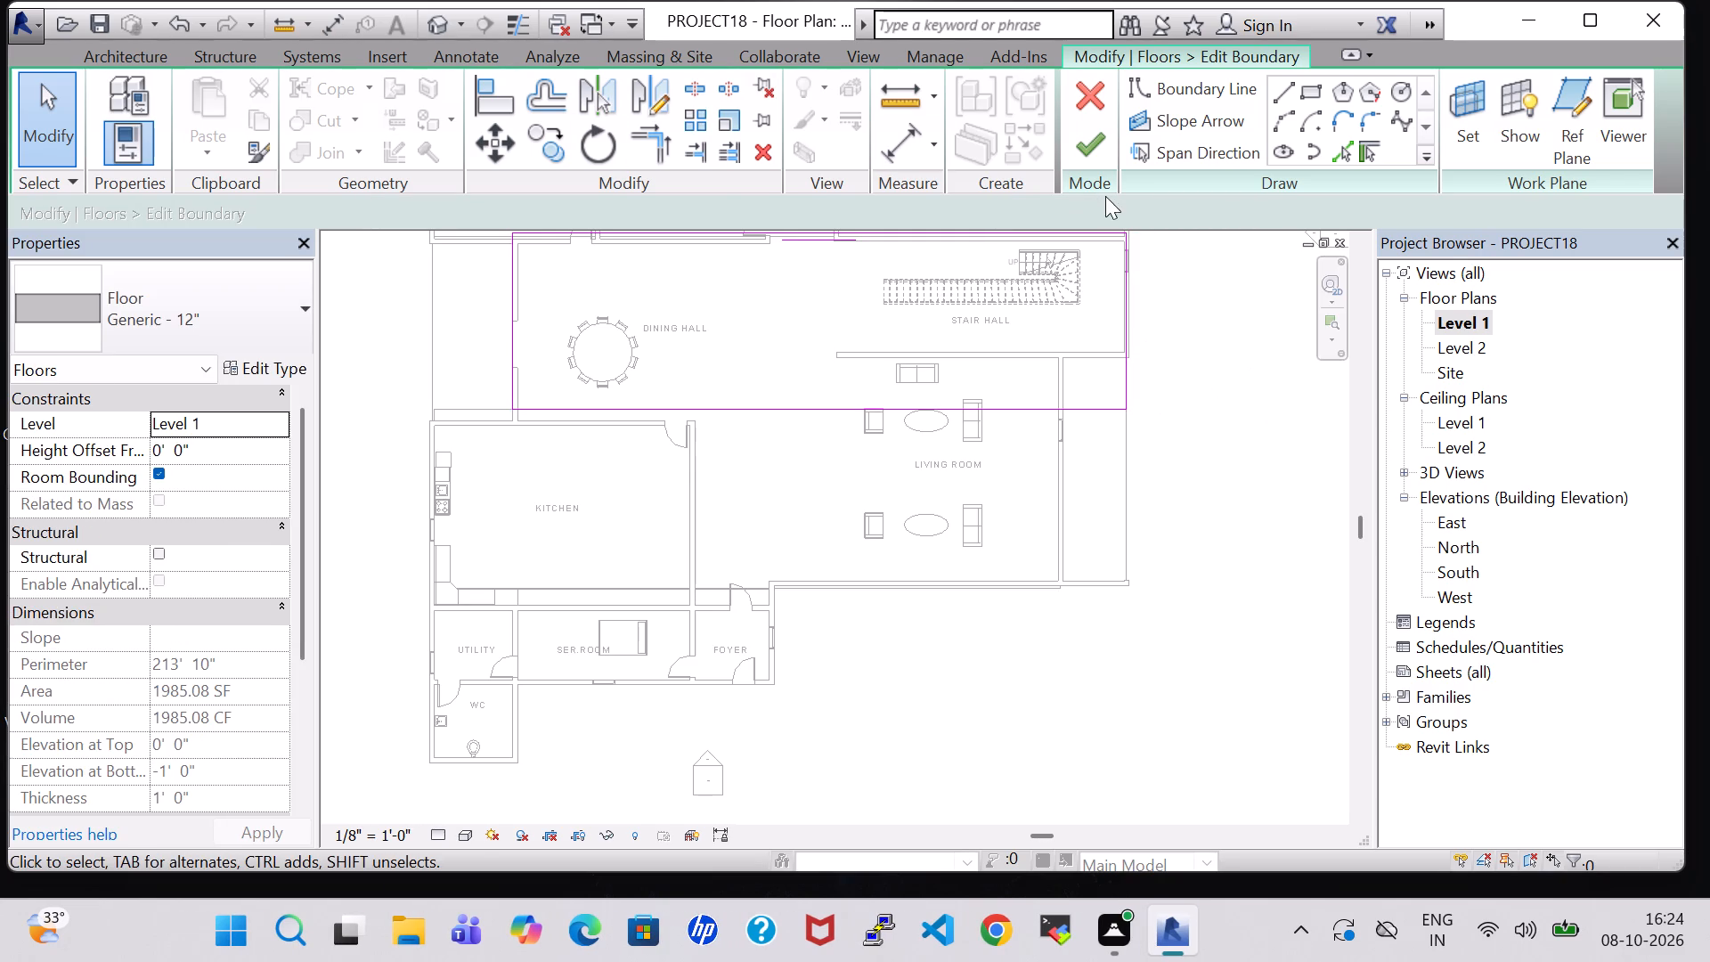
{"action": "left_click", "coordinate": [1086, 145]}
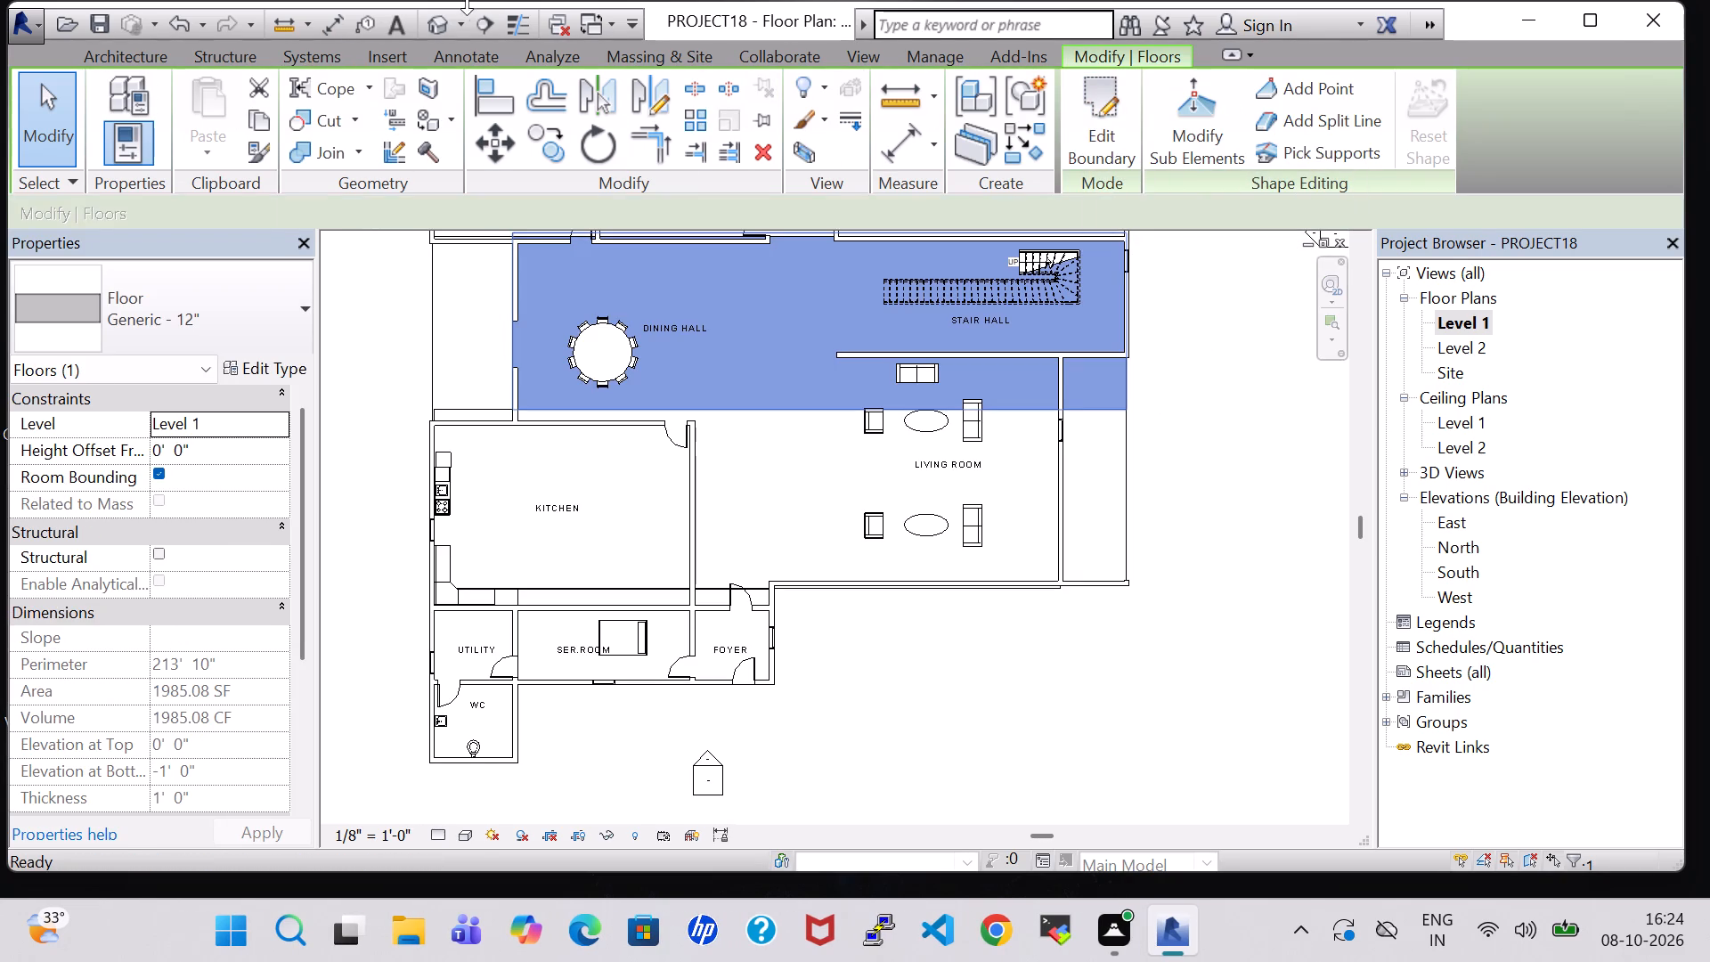
Inspect the floor edge and room separation line east of the living room in the 3D view.
{"action": "left_click", "coordinate": [437, 29]}
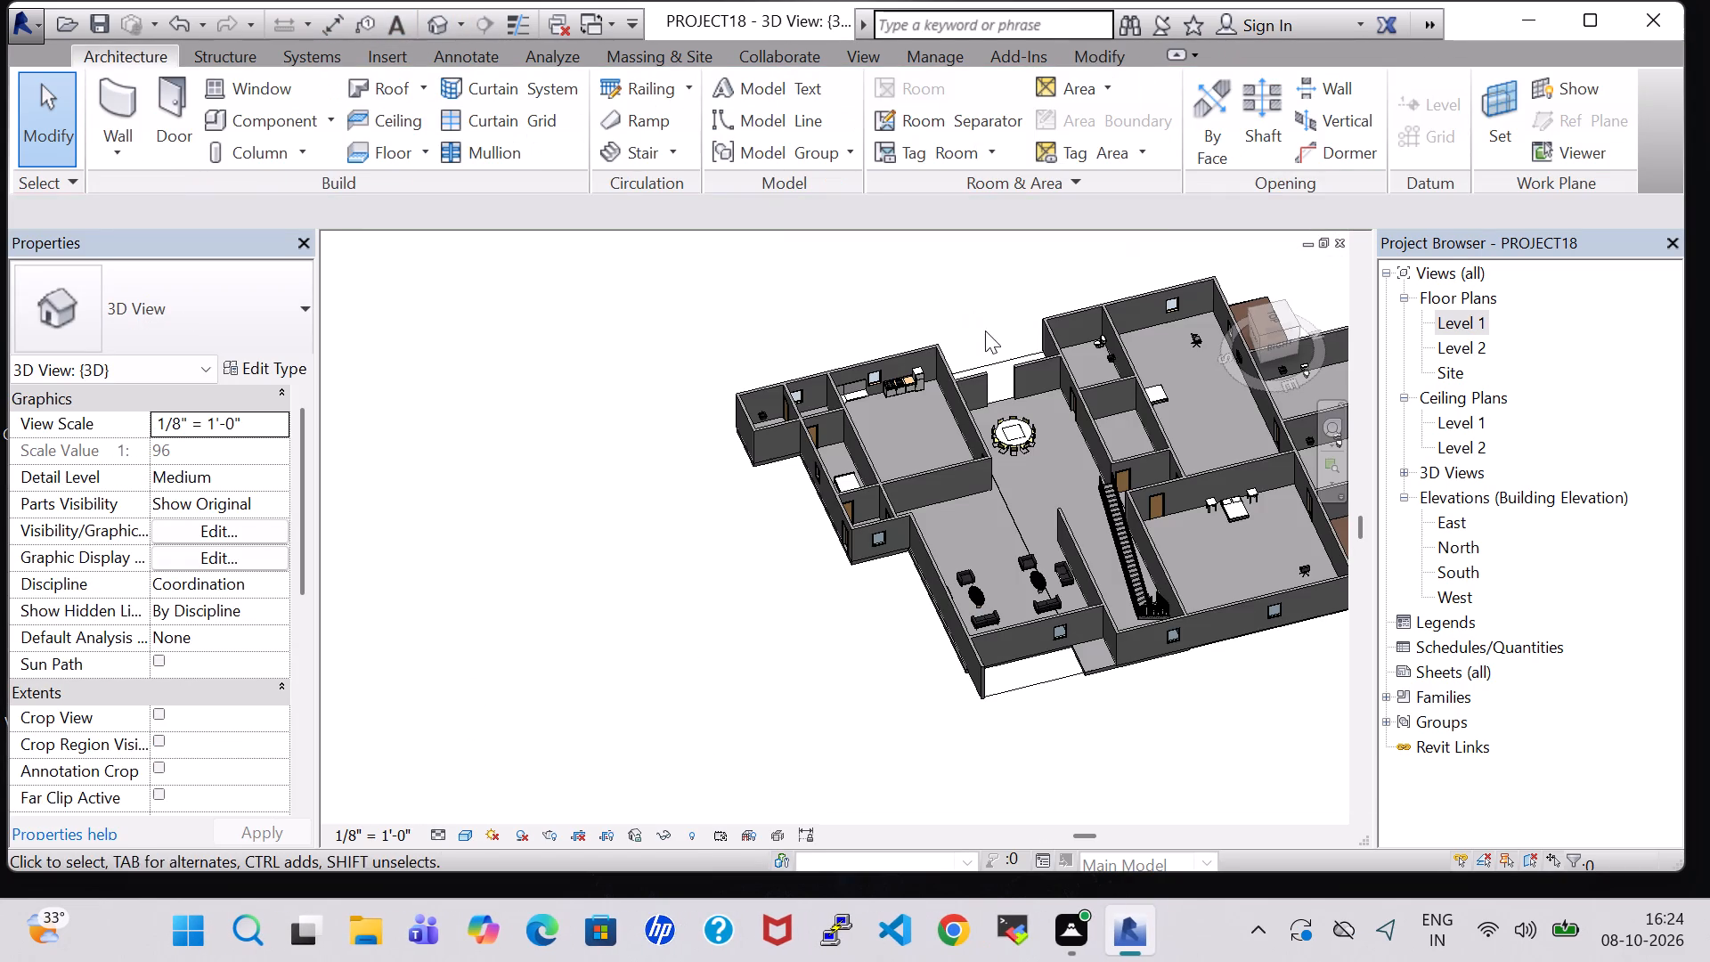
{"action": "left_click", "coordinate": [1096, 663]}
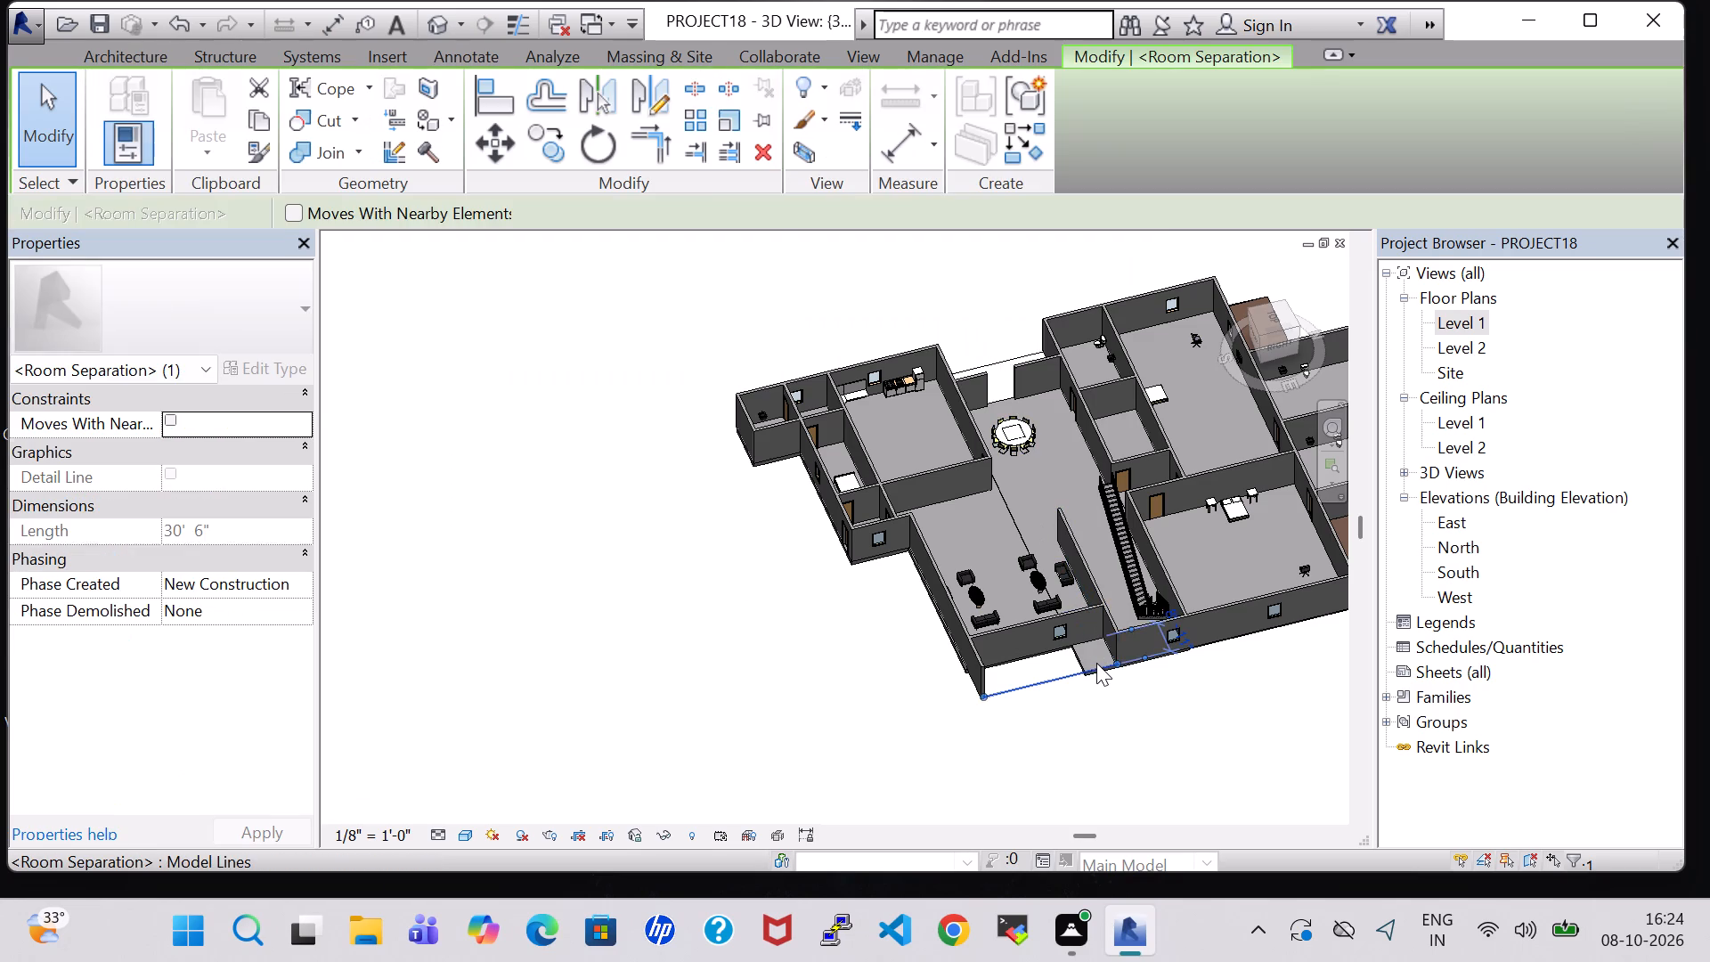
{"action": "scroll", "coordinate": [1096, 663], "scroll_direction": "up", "scroll_amount": 8}
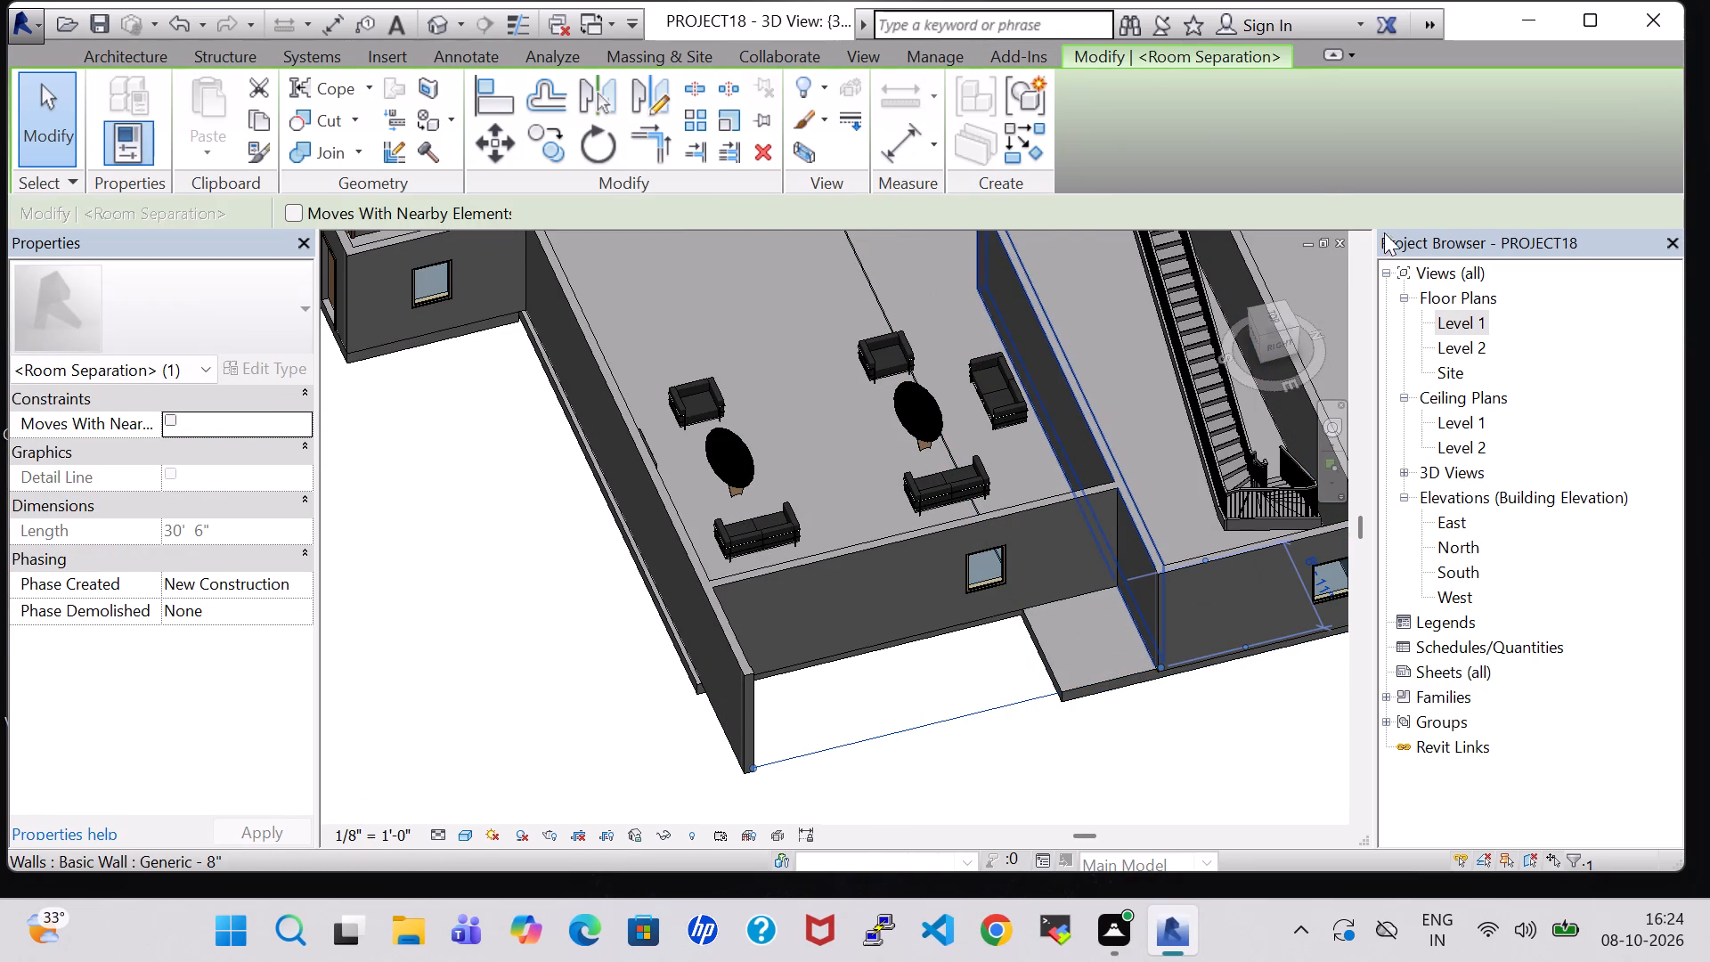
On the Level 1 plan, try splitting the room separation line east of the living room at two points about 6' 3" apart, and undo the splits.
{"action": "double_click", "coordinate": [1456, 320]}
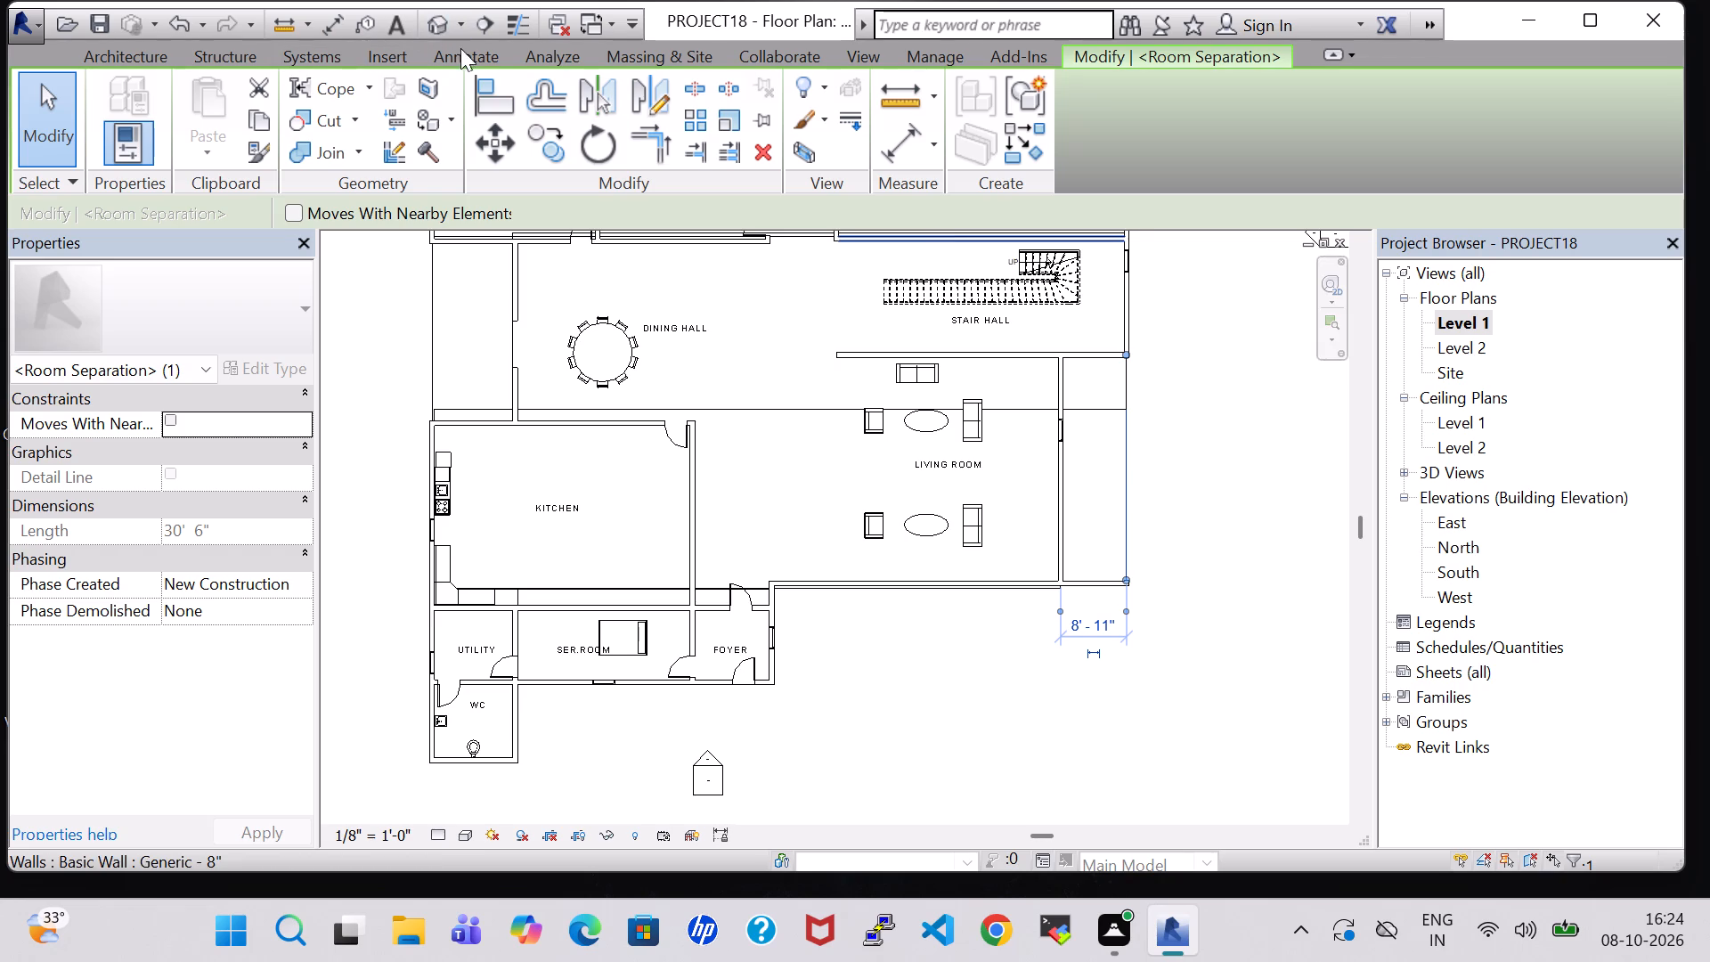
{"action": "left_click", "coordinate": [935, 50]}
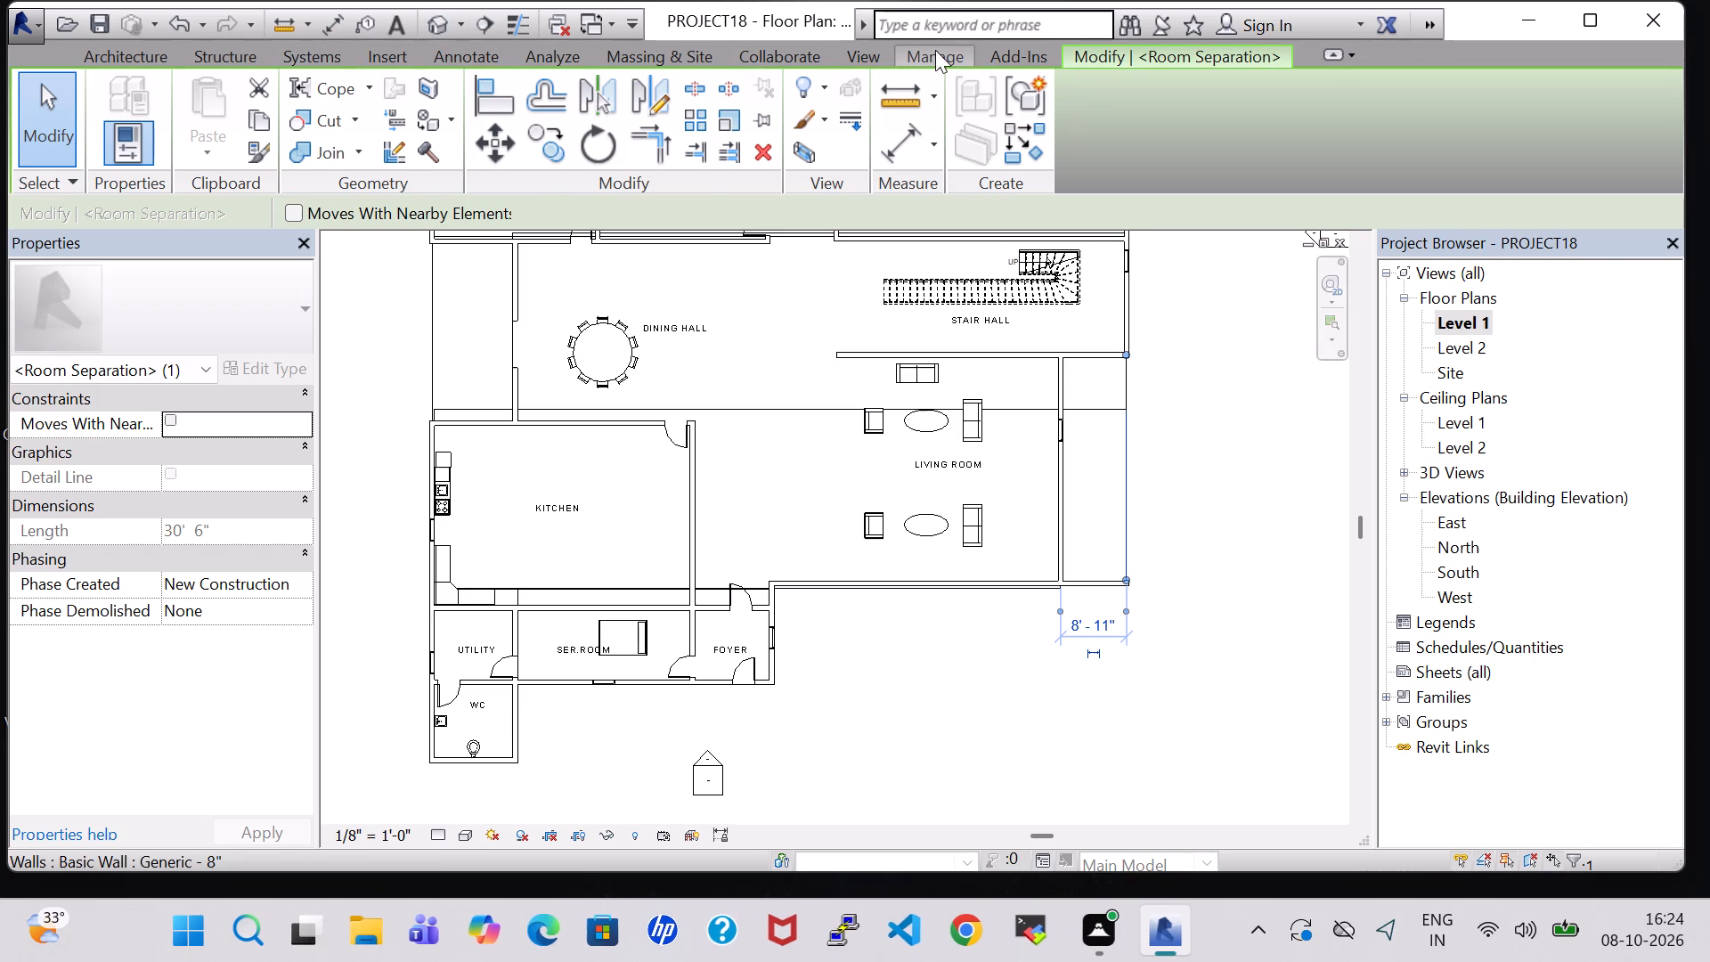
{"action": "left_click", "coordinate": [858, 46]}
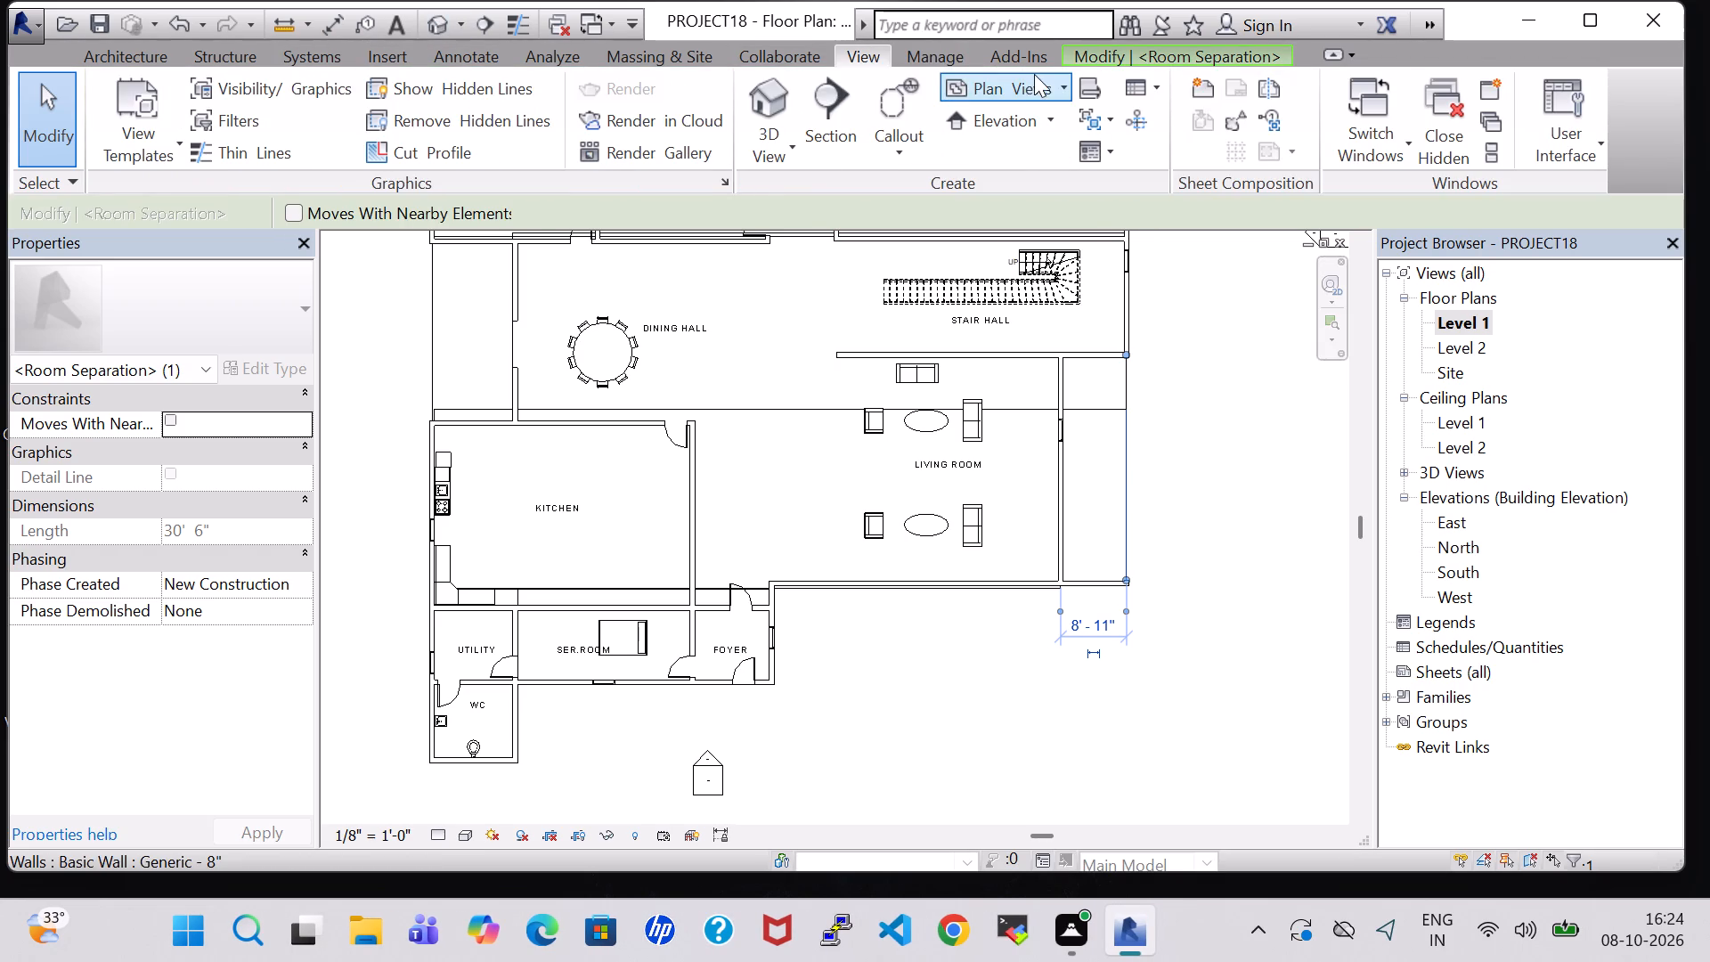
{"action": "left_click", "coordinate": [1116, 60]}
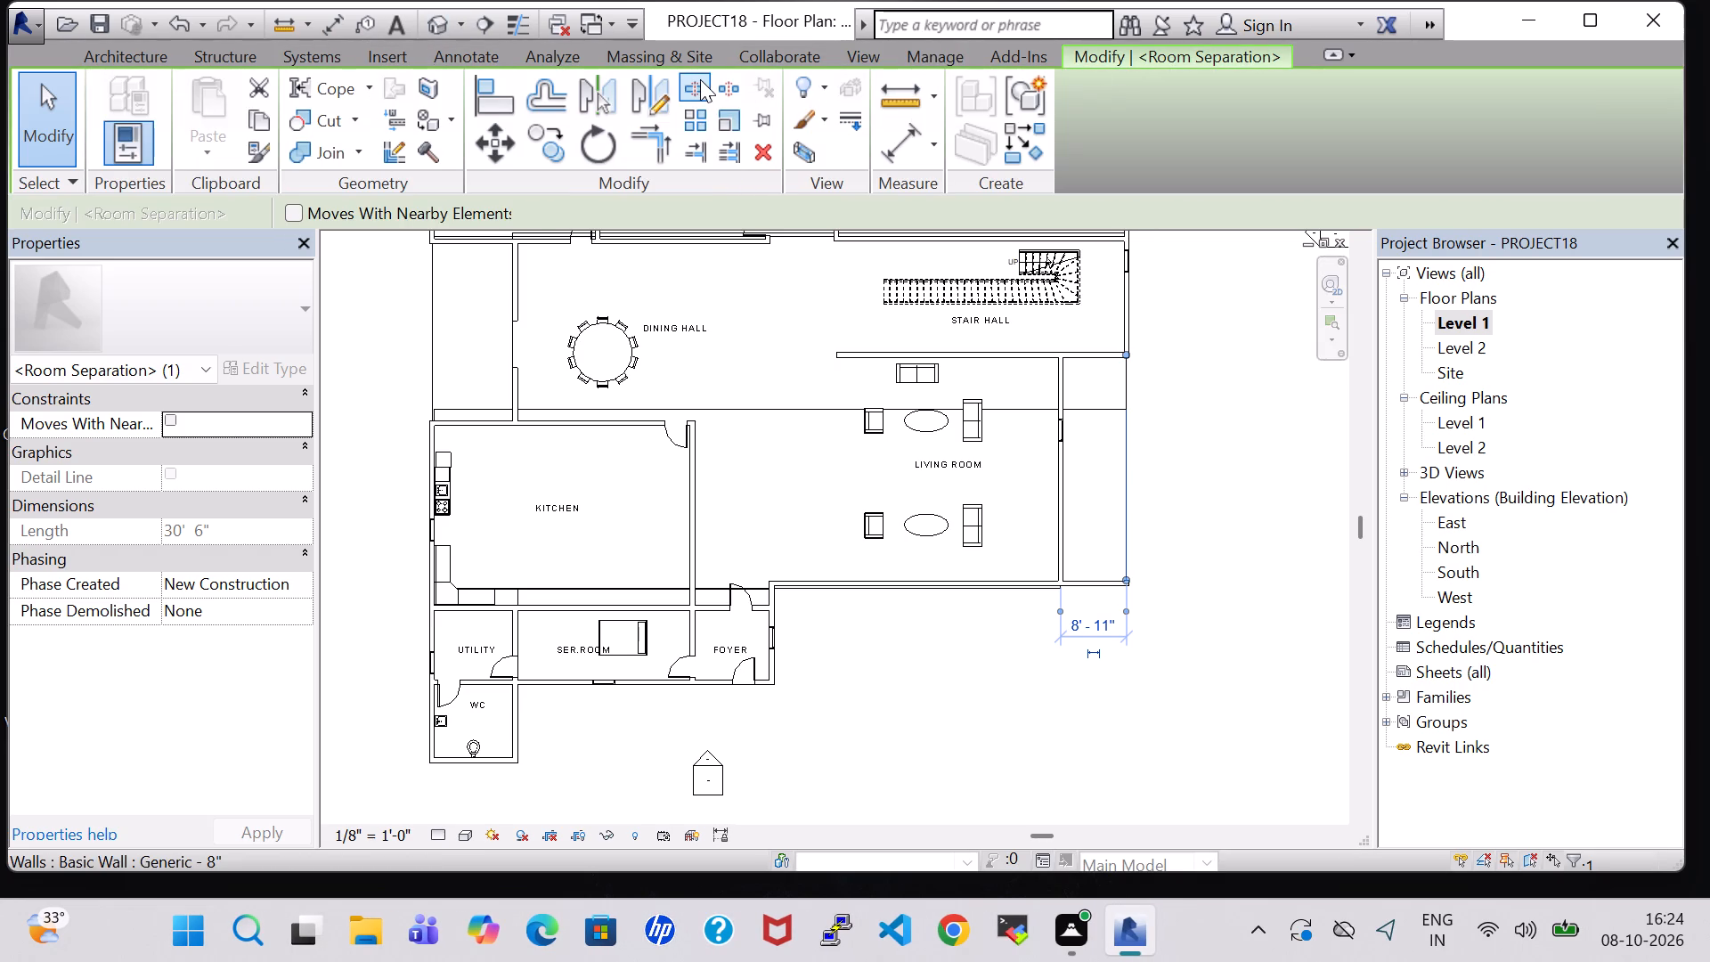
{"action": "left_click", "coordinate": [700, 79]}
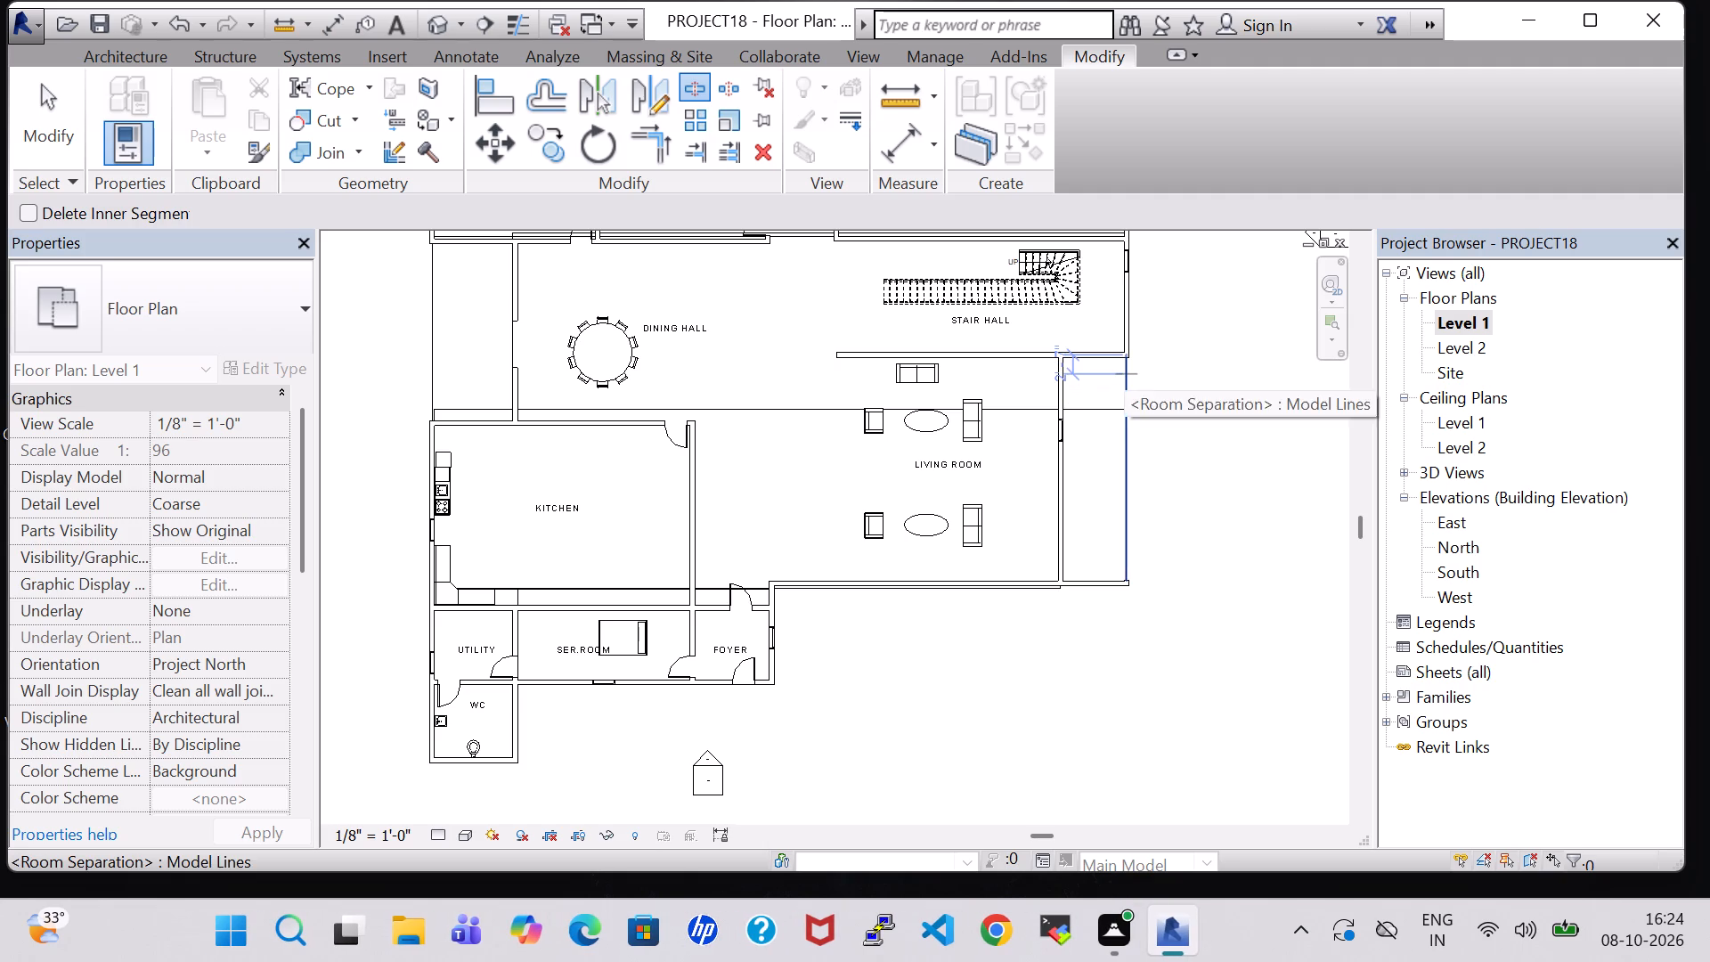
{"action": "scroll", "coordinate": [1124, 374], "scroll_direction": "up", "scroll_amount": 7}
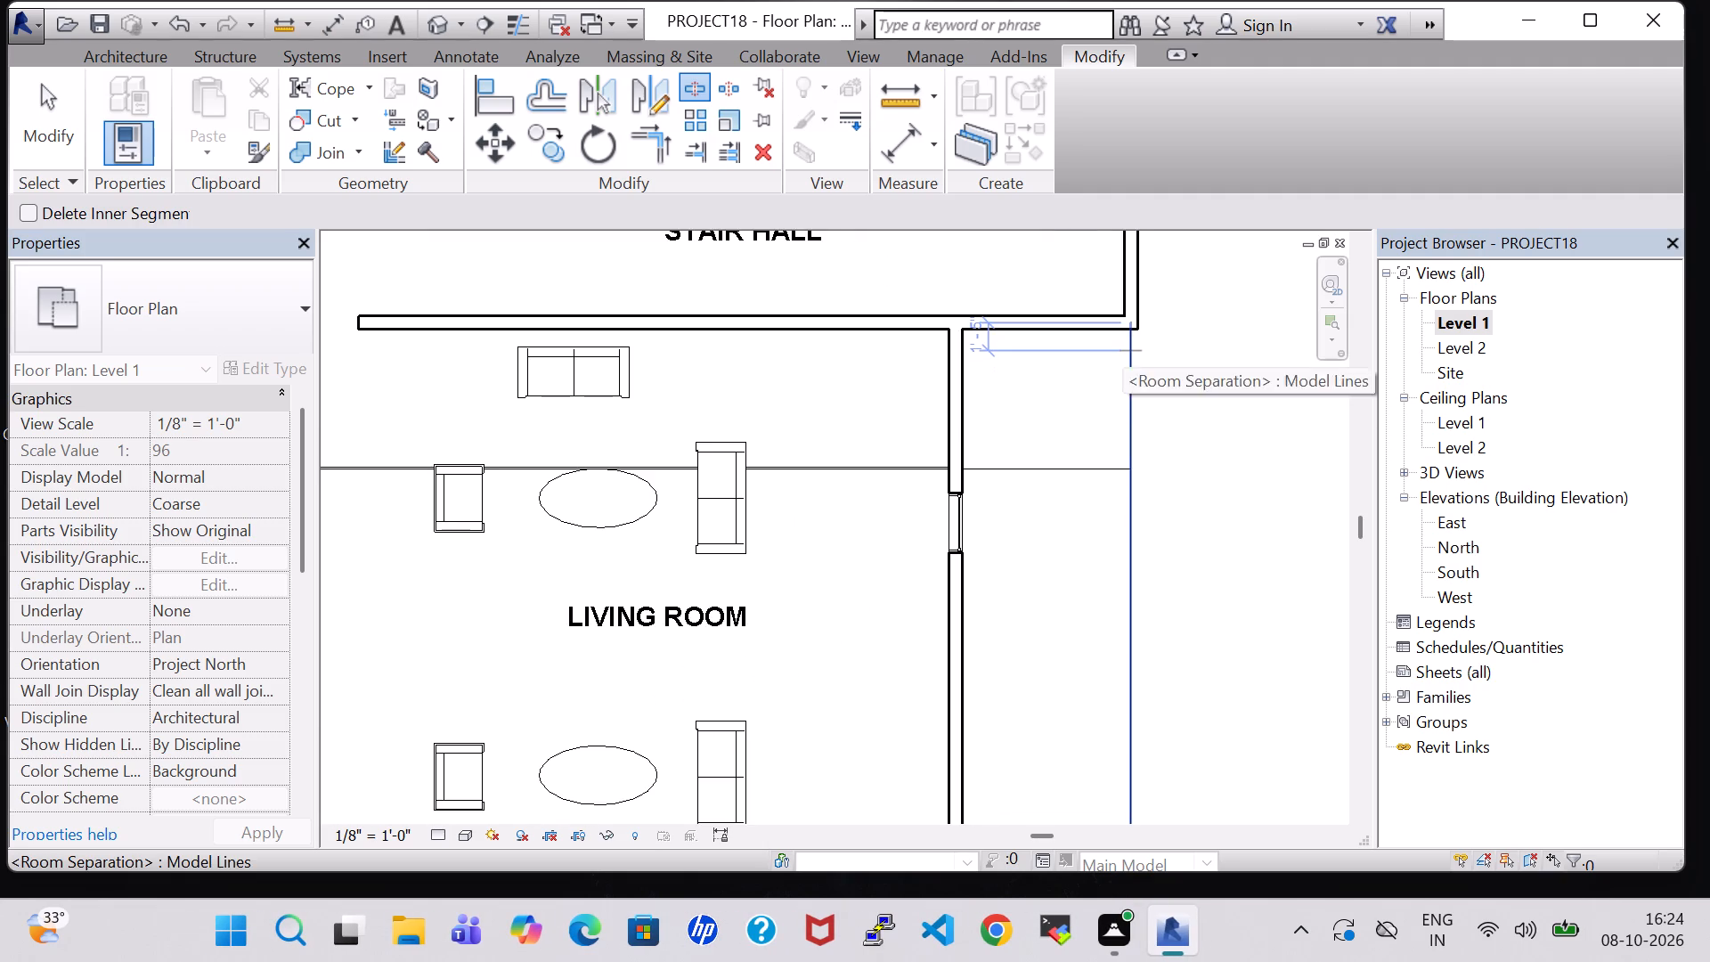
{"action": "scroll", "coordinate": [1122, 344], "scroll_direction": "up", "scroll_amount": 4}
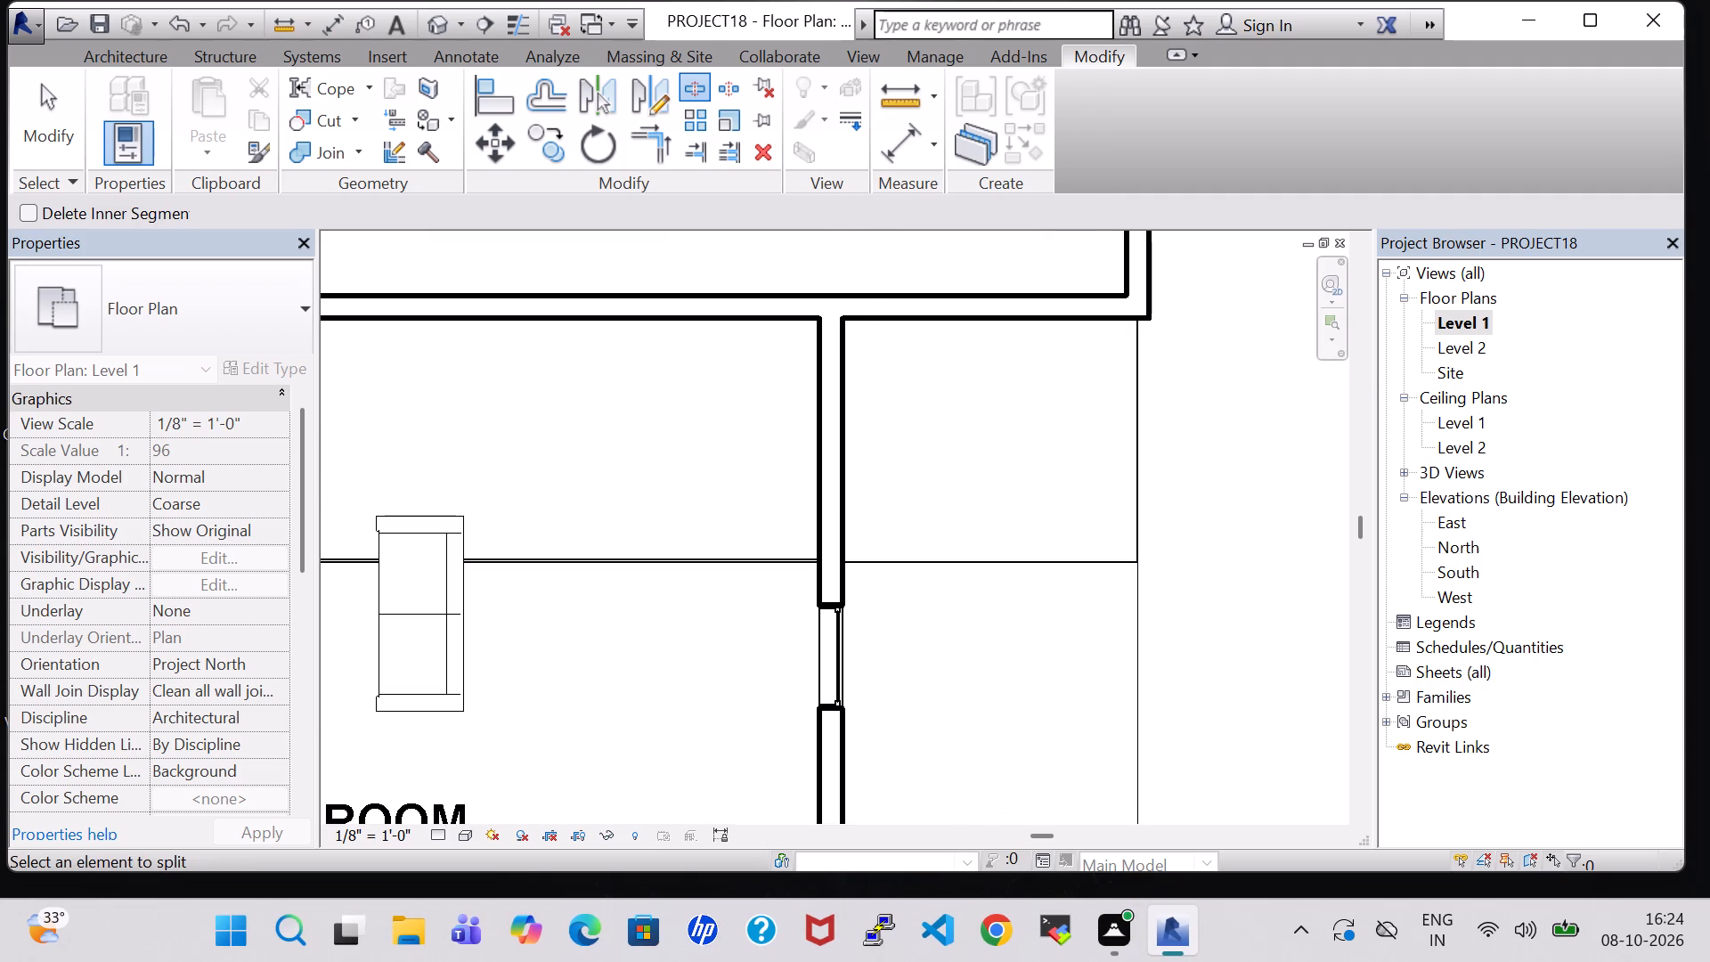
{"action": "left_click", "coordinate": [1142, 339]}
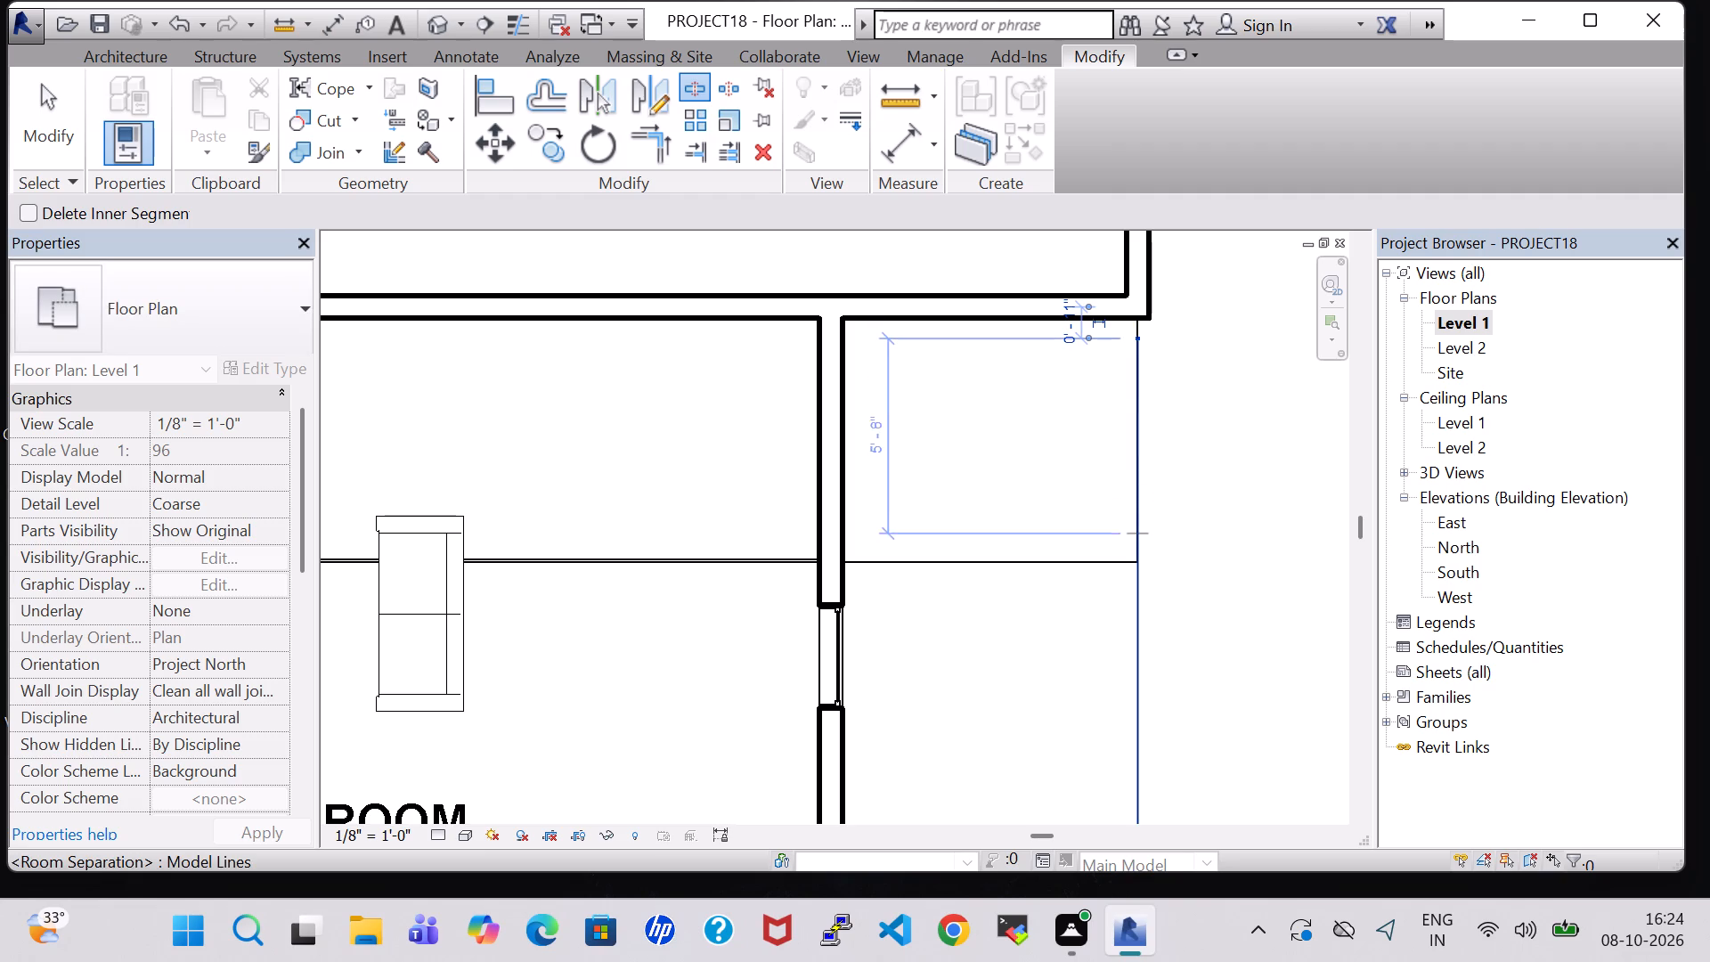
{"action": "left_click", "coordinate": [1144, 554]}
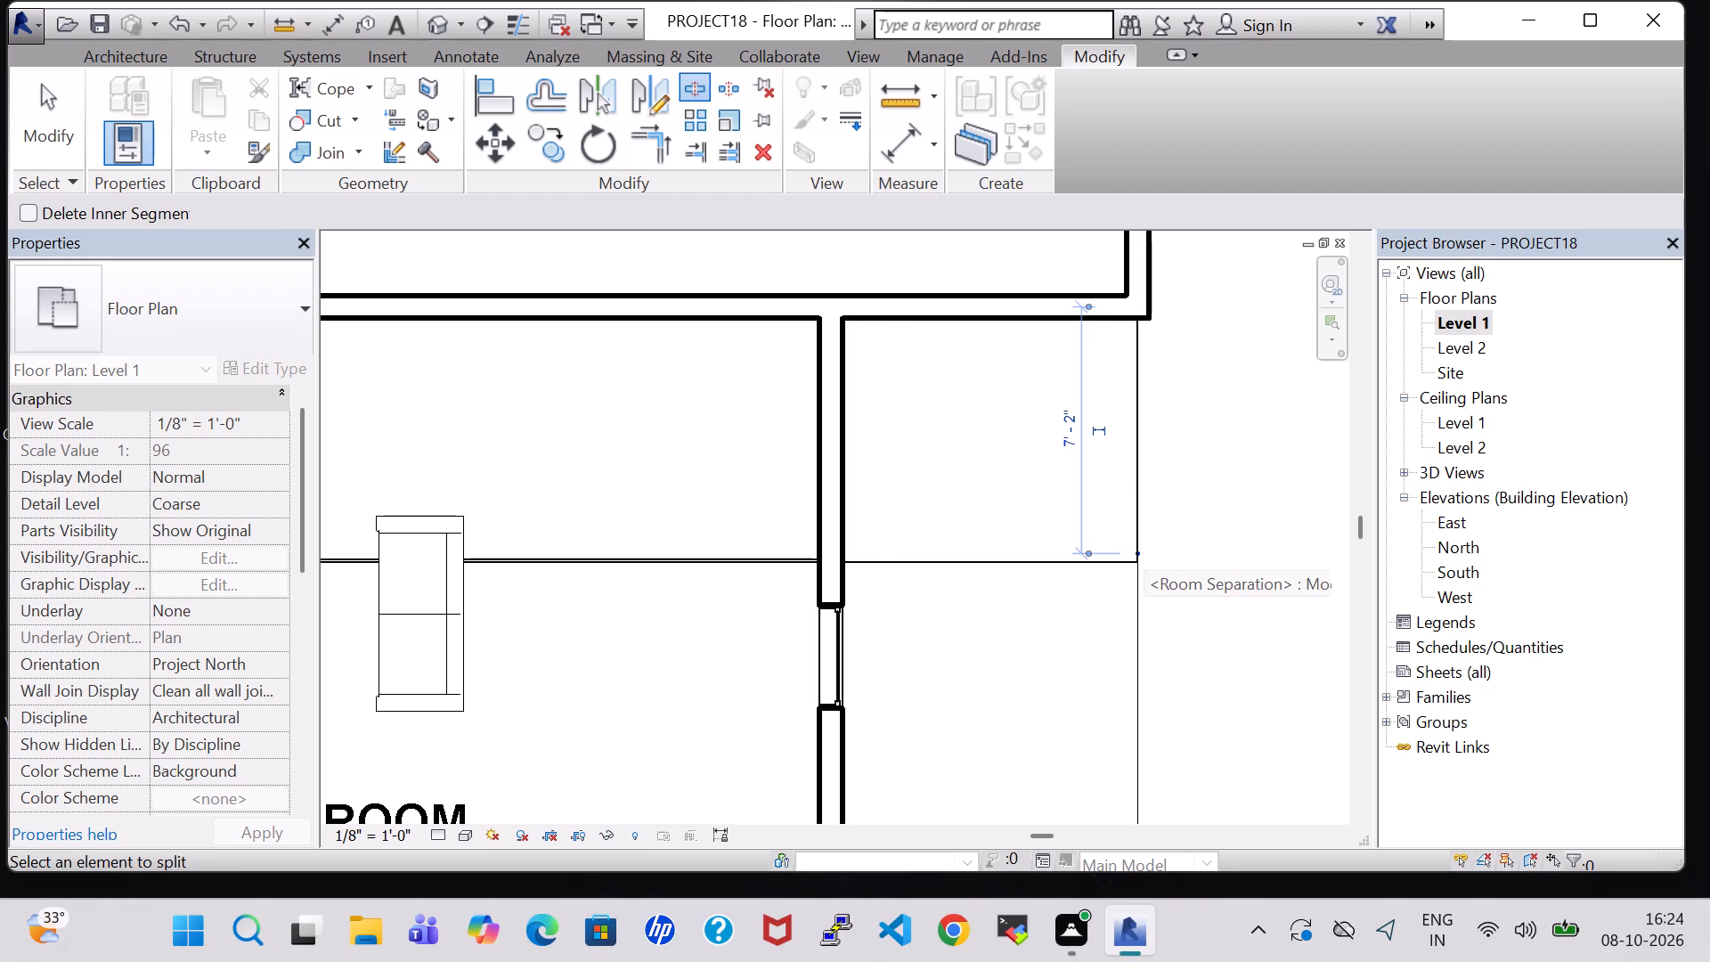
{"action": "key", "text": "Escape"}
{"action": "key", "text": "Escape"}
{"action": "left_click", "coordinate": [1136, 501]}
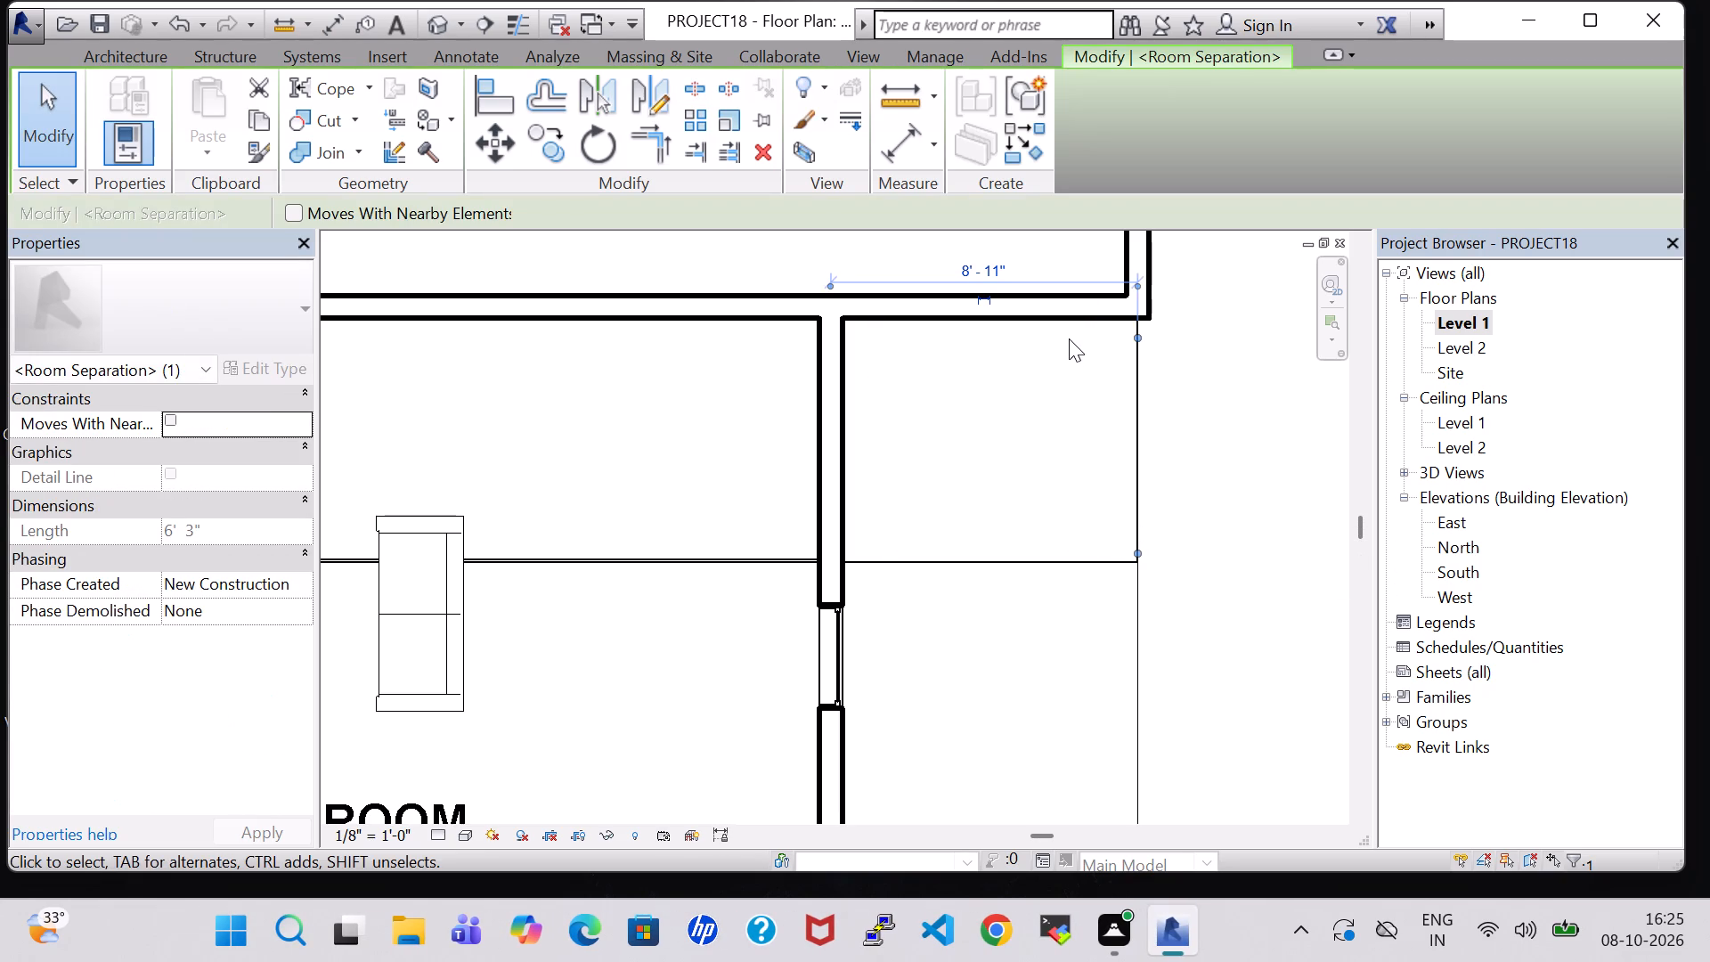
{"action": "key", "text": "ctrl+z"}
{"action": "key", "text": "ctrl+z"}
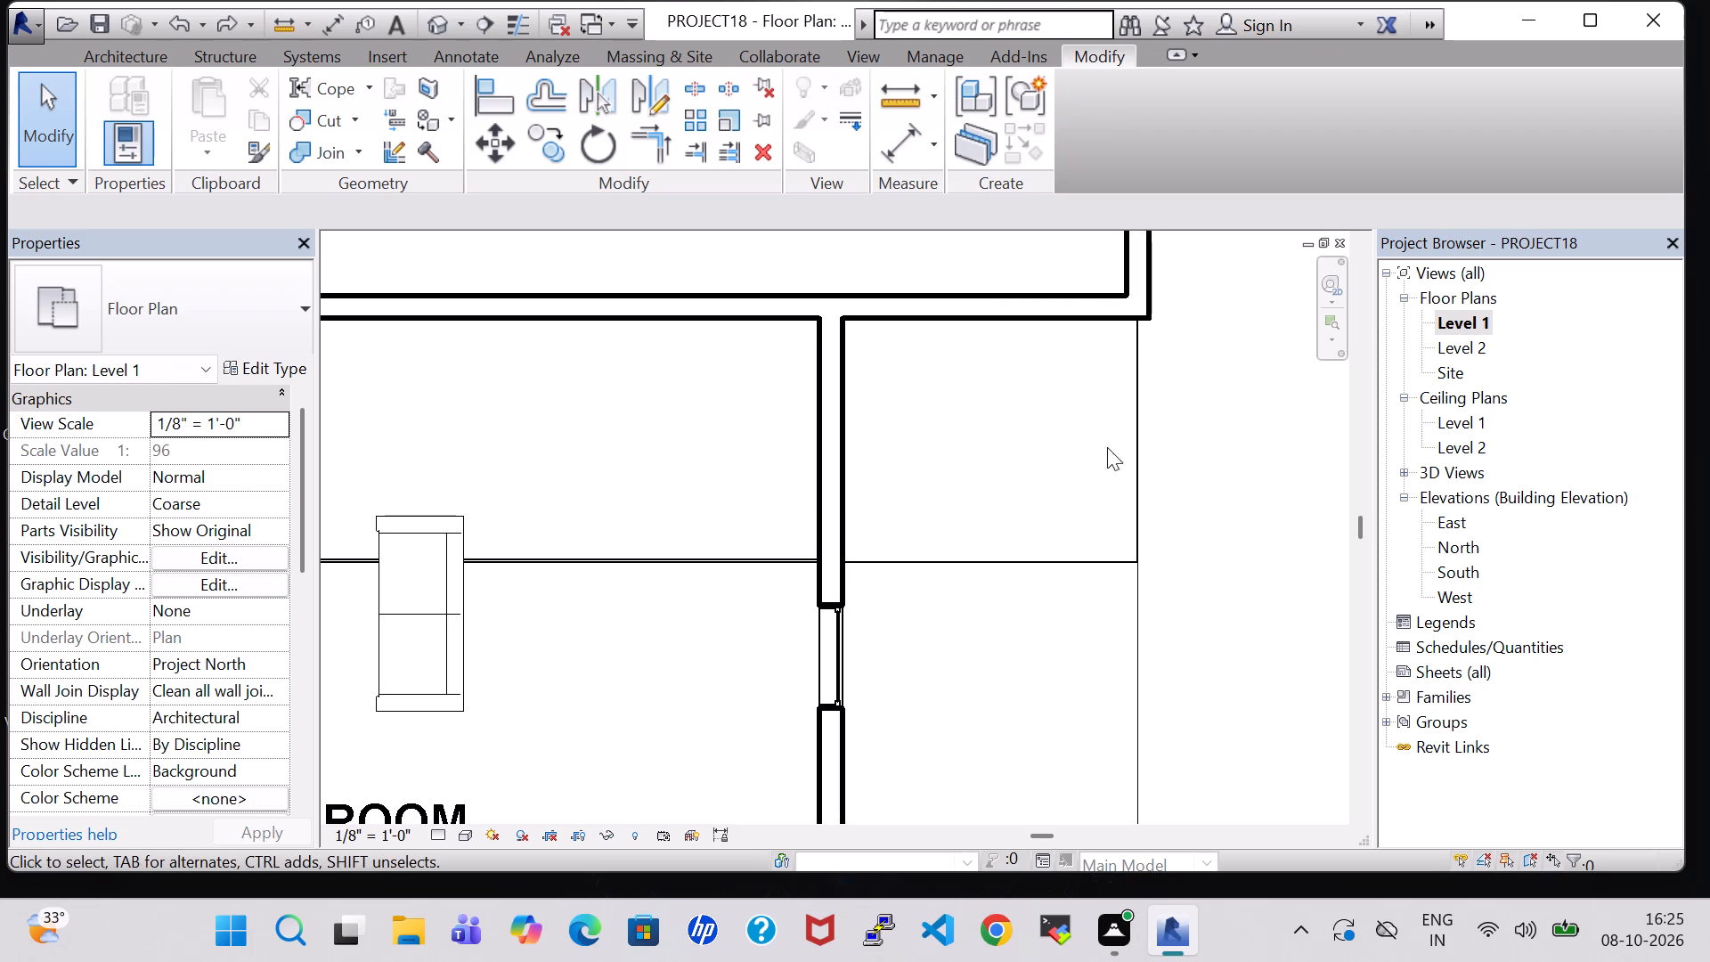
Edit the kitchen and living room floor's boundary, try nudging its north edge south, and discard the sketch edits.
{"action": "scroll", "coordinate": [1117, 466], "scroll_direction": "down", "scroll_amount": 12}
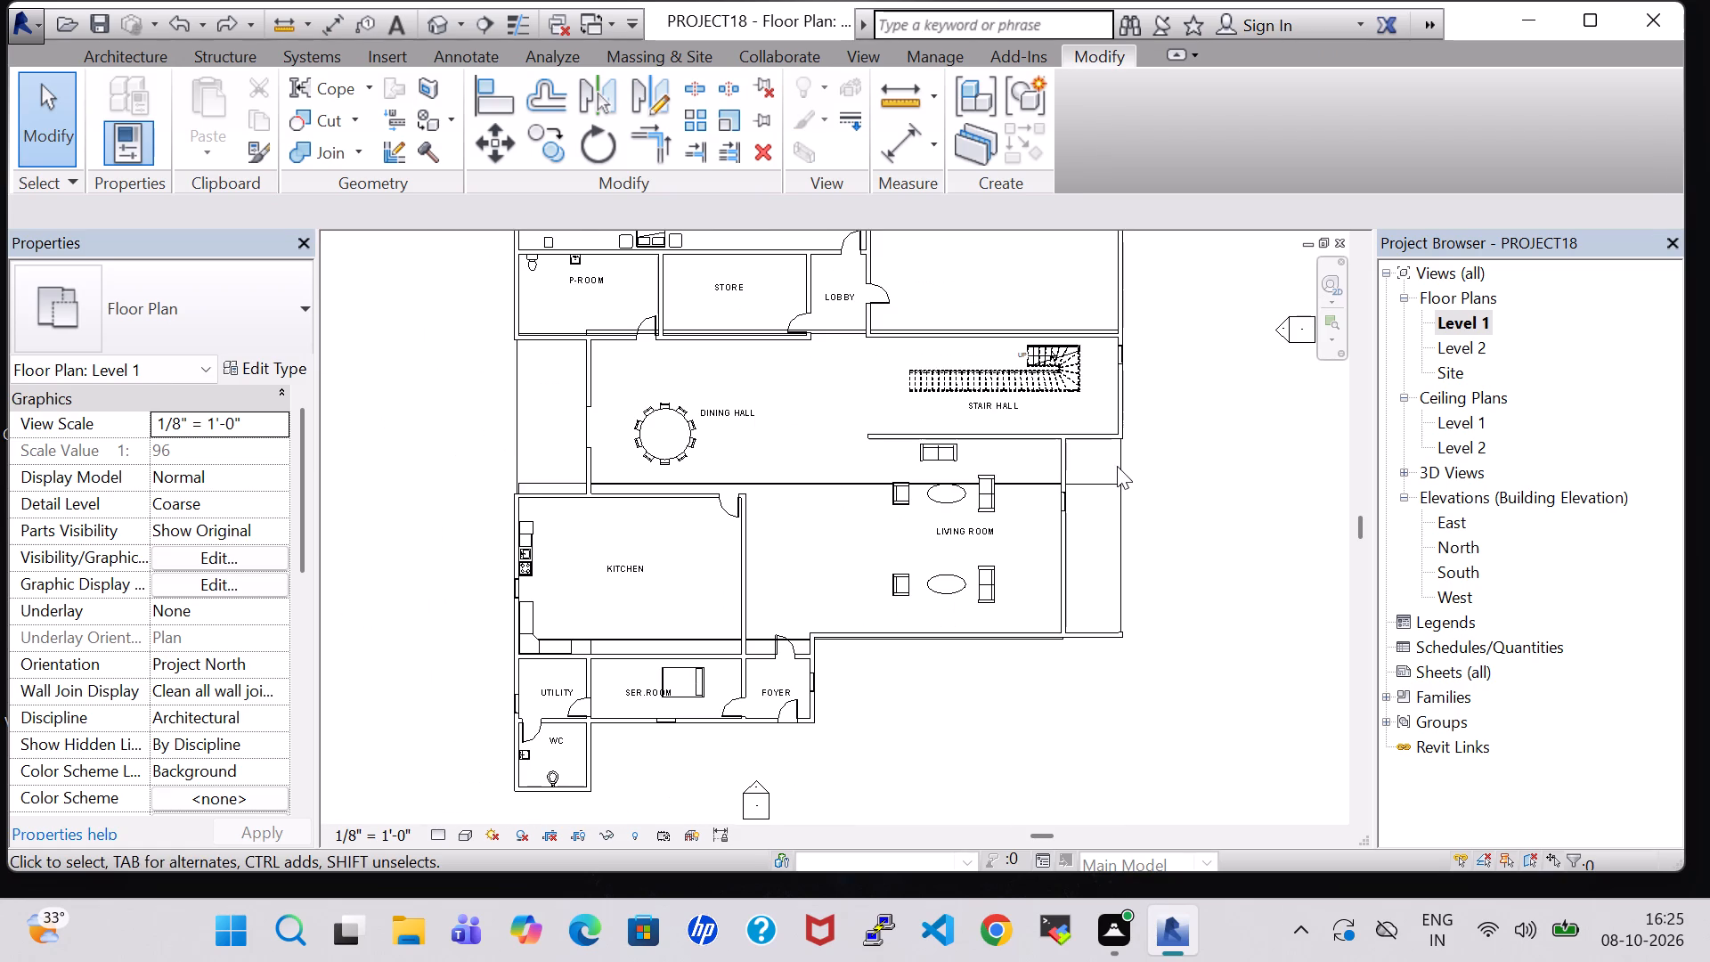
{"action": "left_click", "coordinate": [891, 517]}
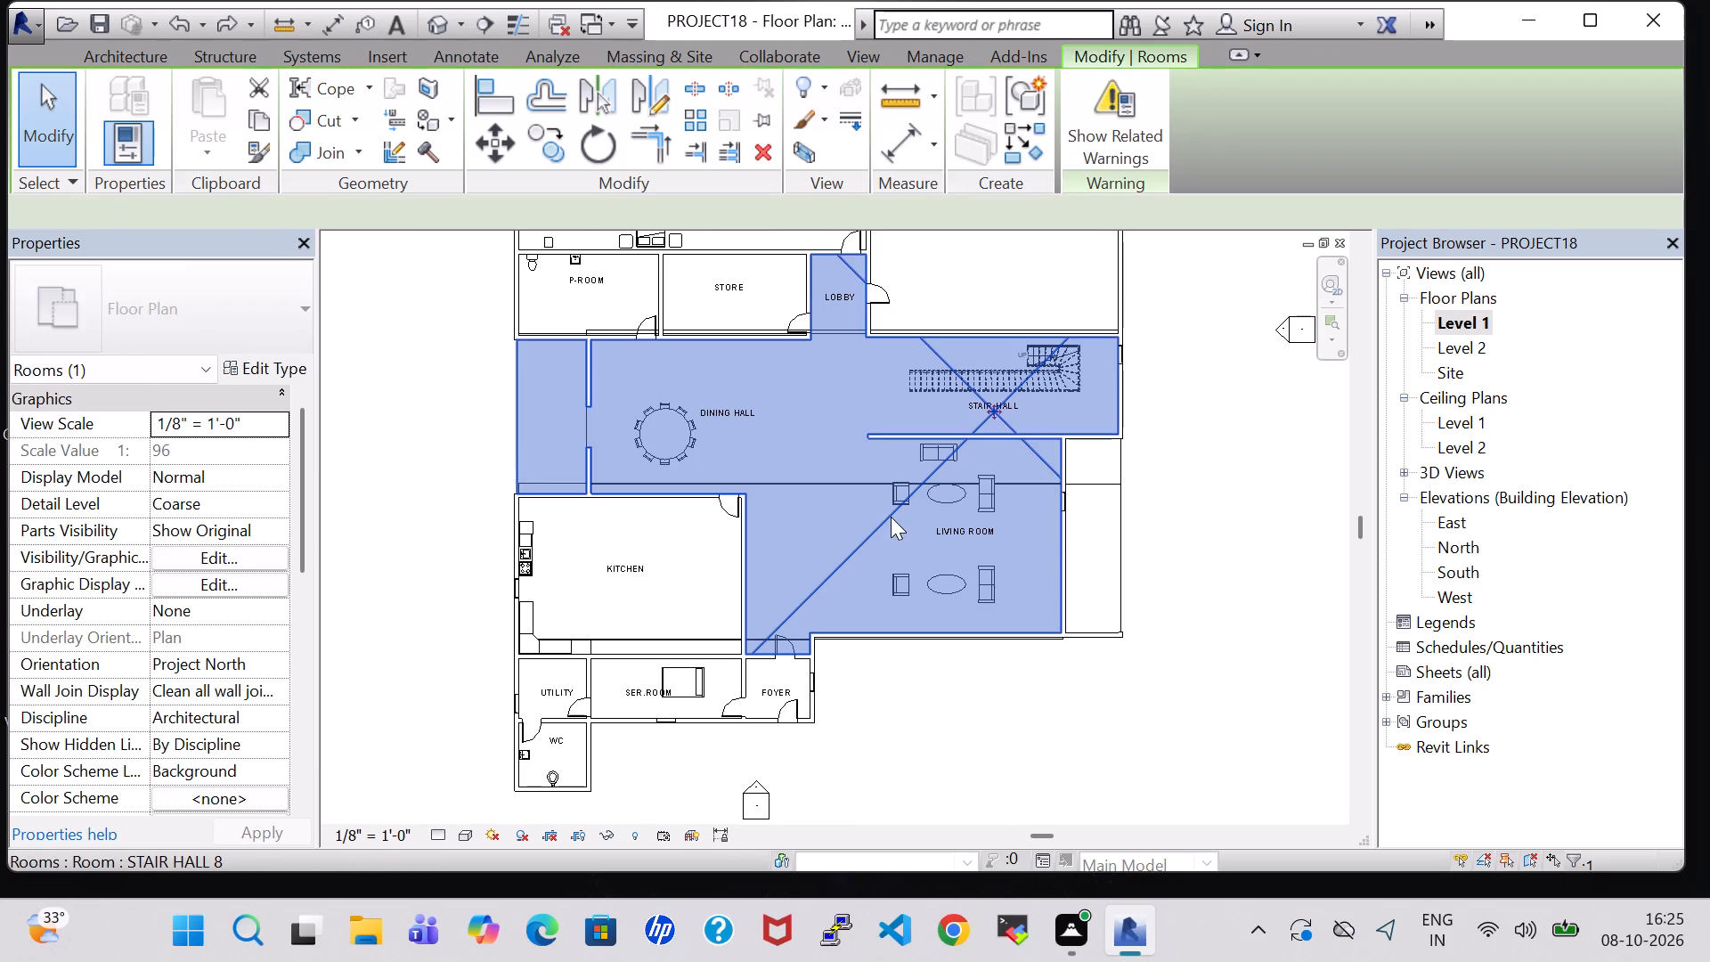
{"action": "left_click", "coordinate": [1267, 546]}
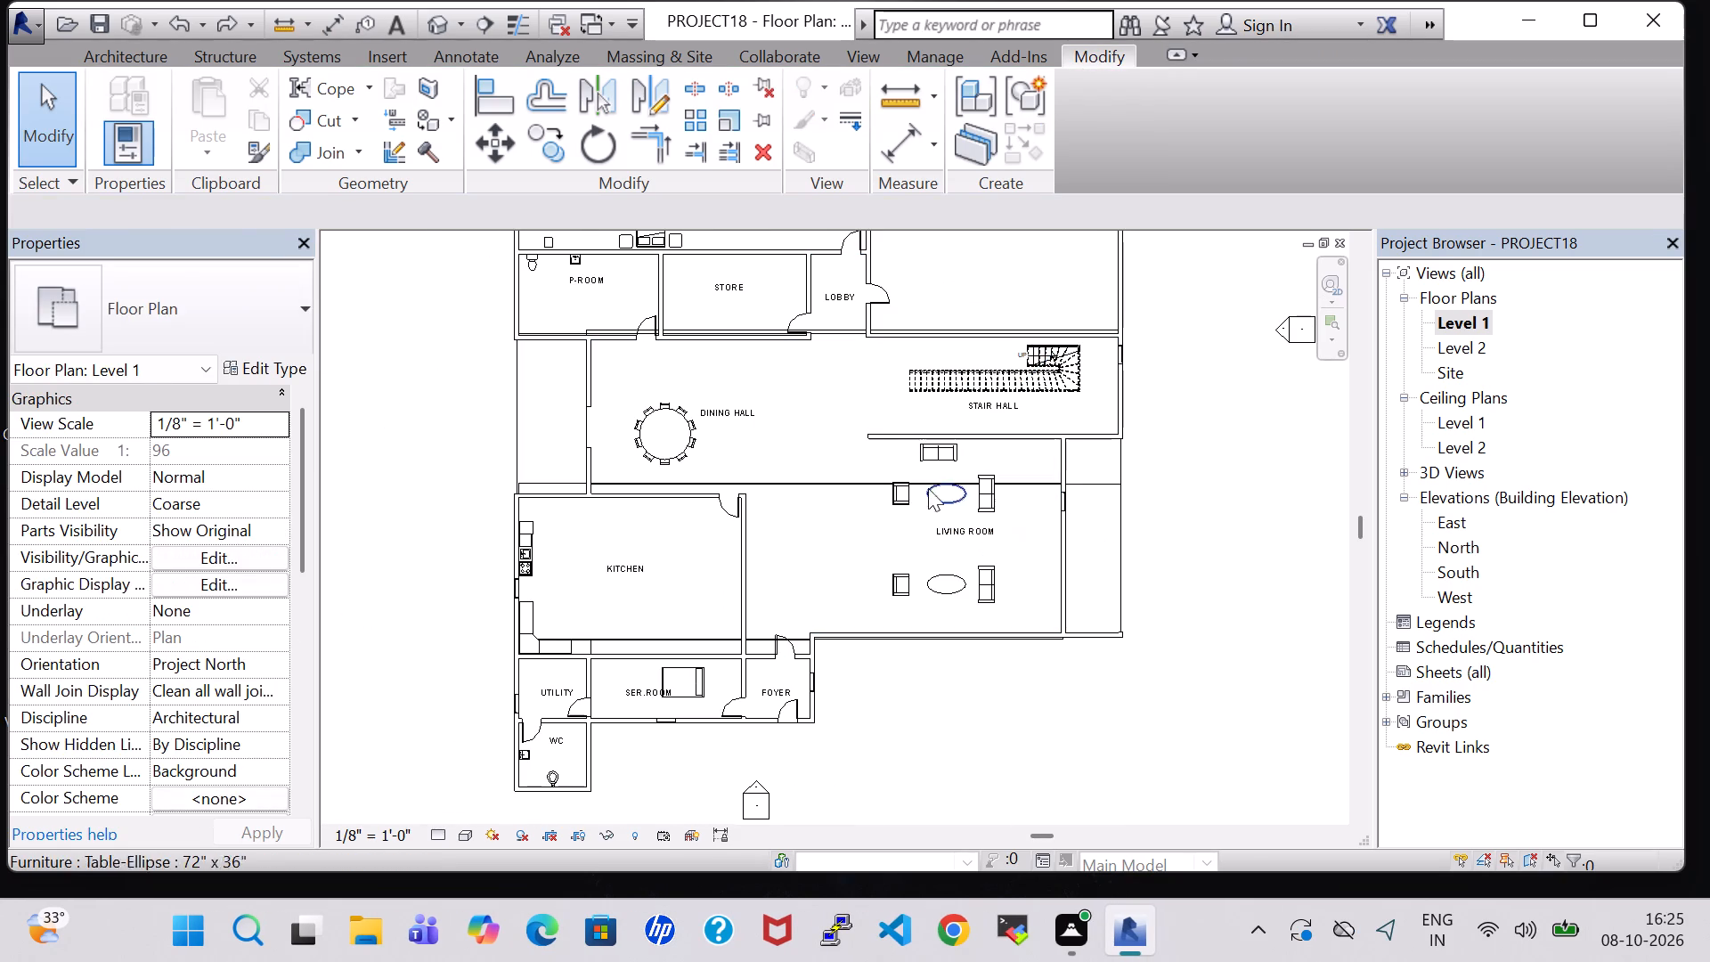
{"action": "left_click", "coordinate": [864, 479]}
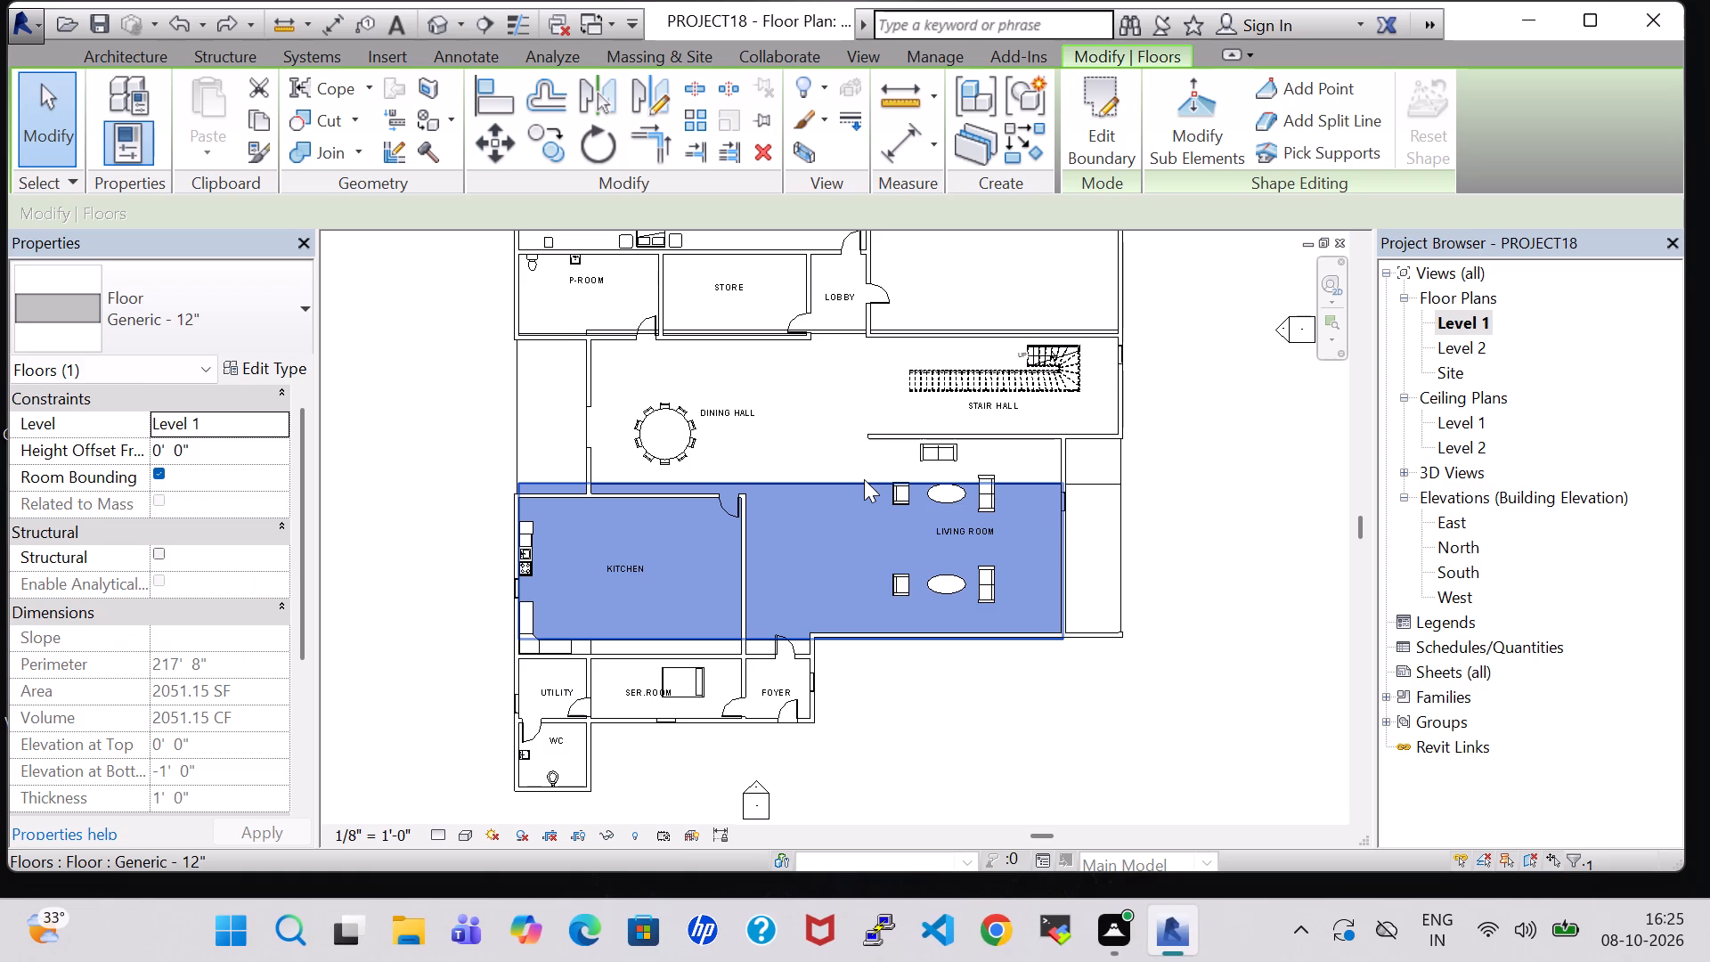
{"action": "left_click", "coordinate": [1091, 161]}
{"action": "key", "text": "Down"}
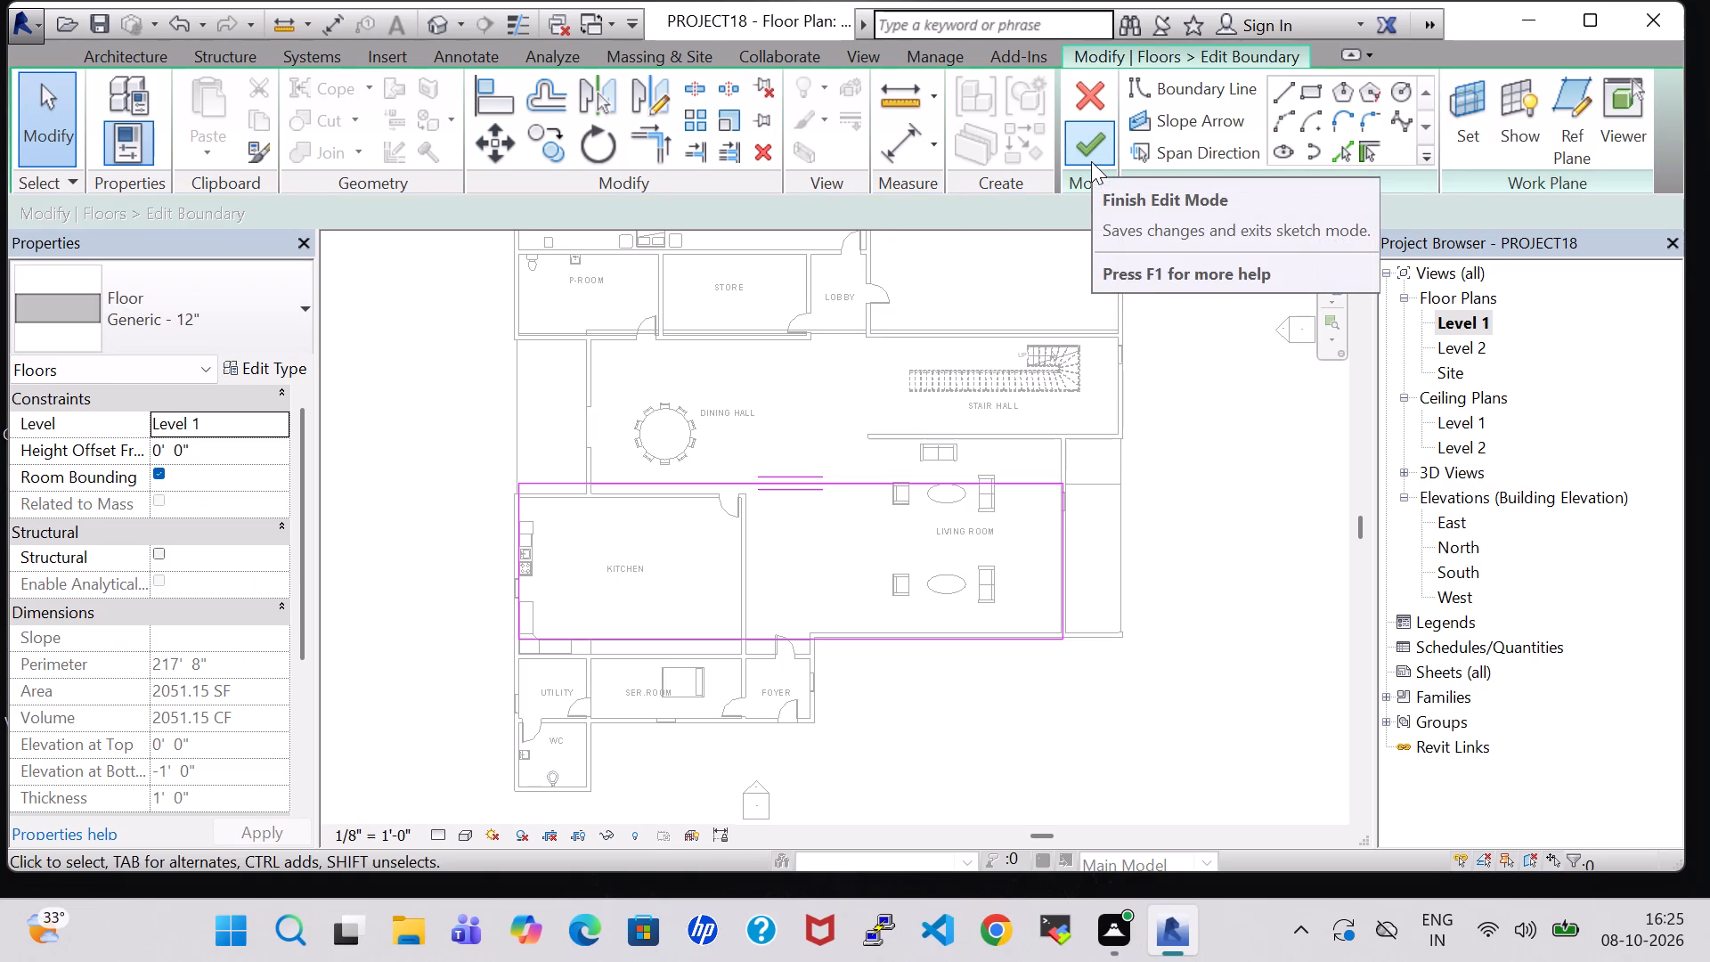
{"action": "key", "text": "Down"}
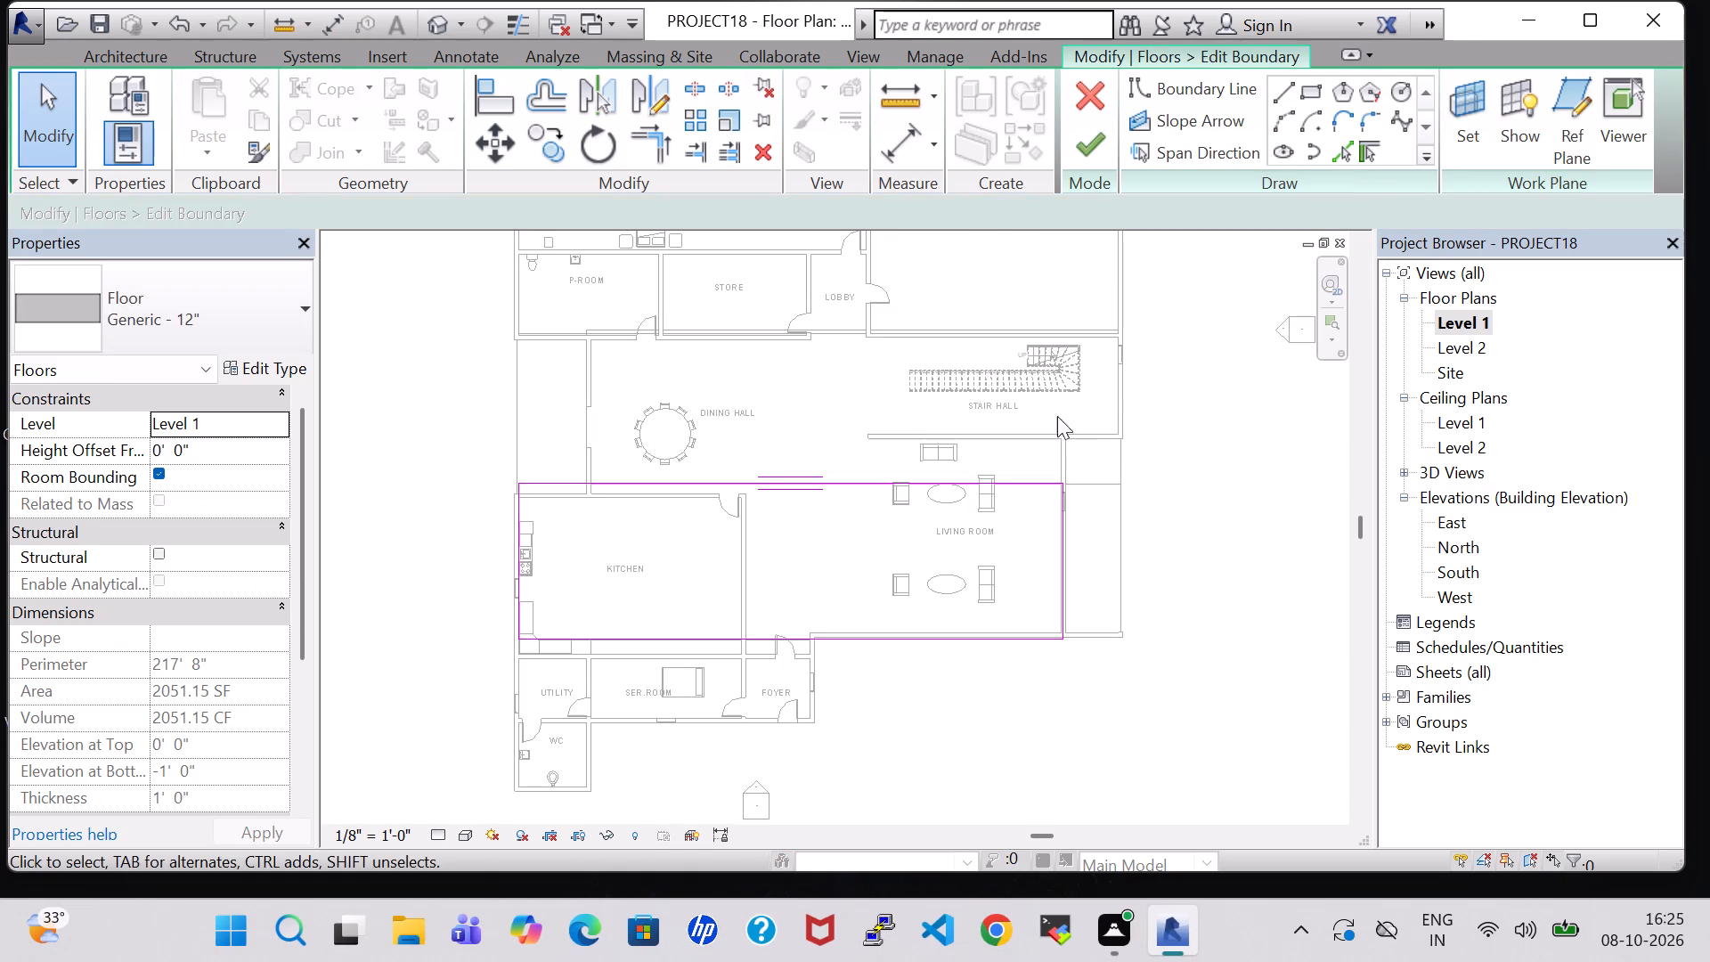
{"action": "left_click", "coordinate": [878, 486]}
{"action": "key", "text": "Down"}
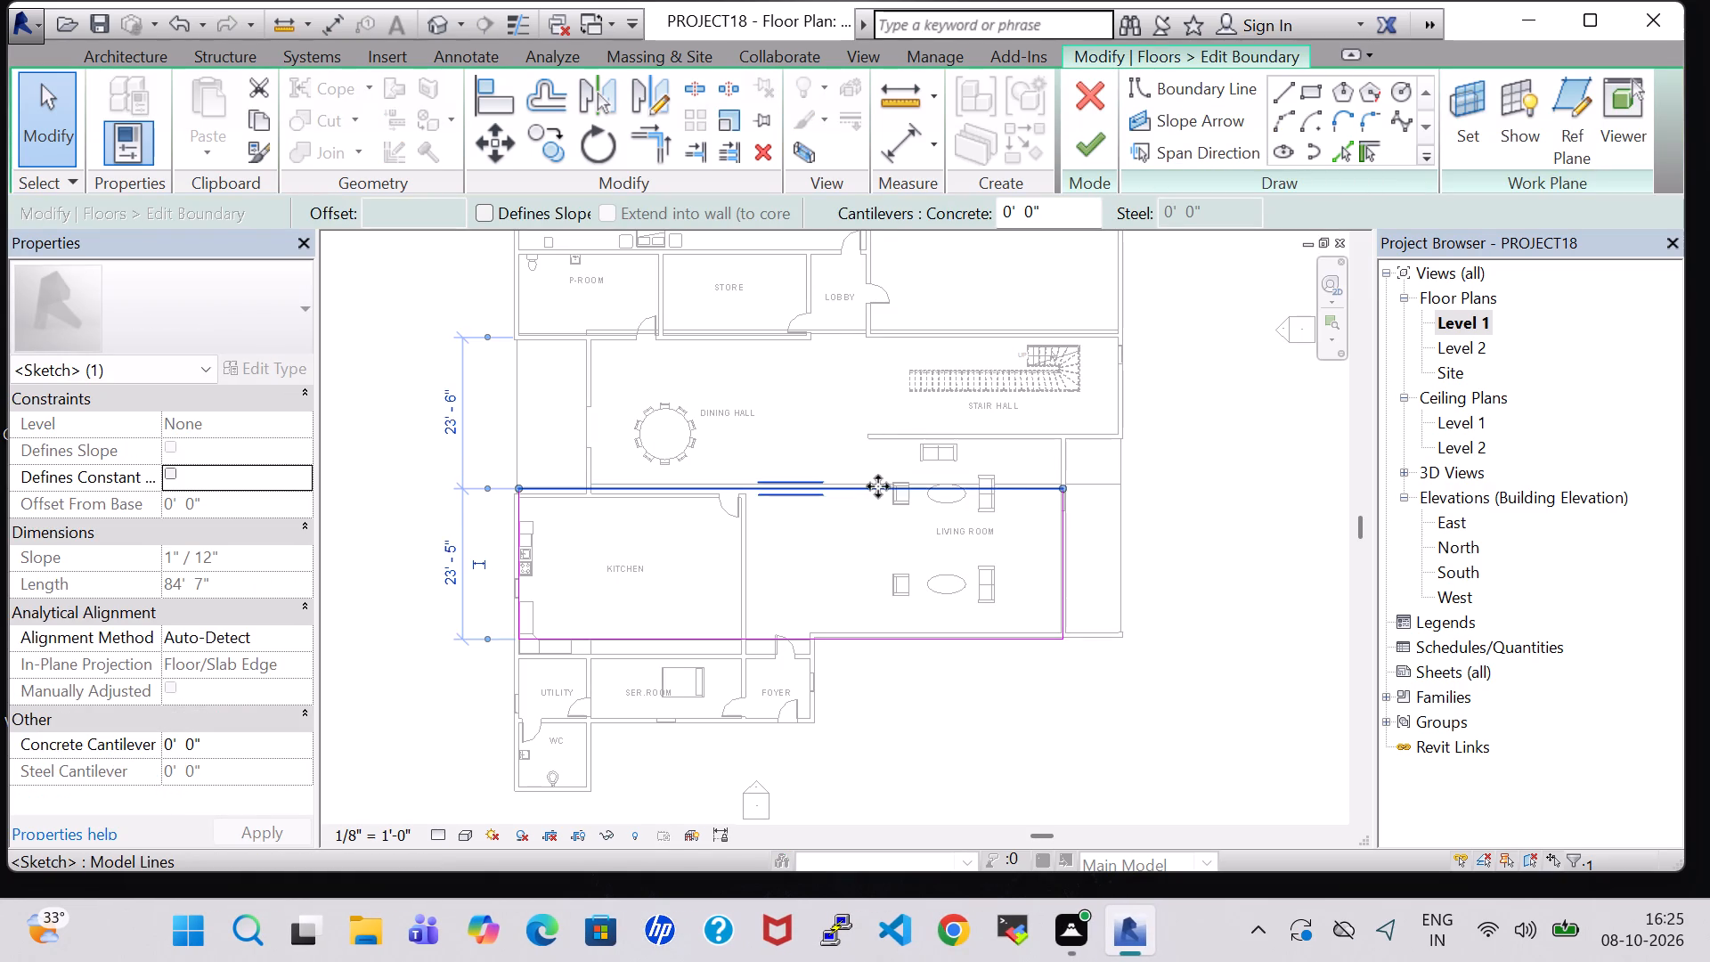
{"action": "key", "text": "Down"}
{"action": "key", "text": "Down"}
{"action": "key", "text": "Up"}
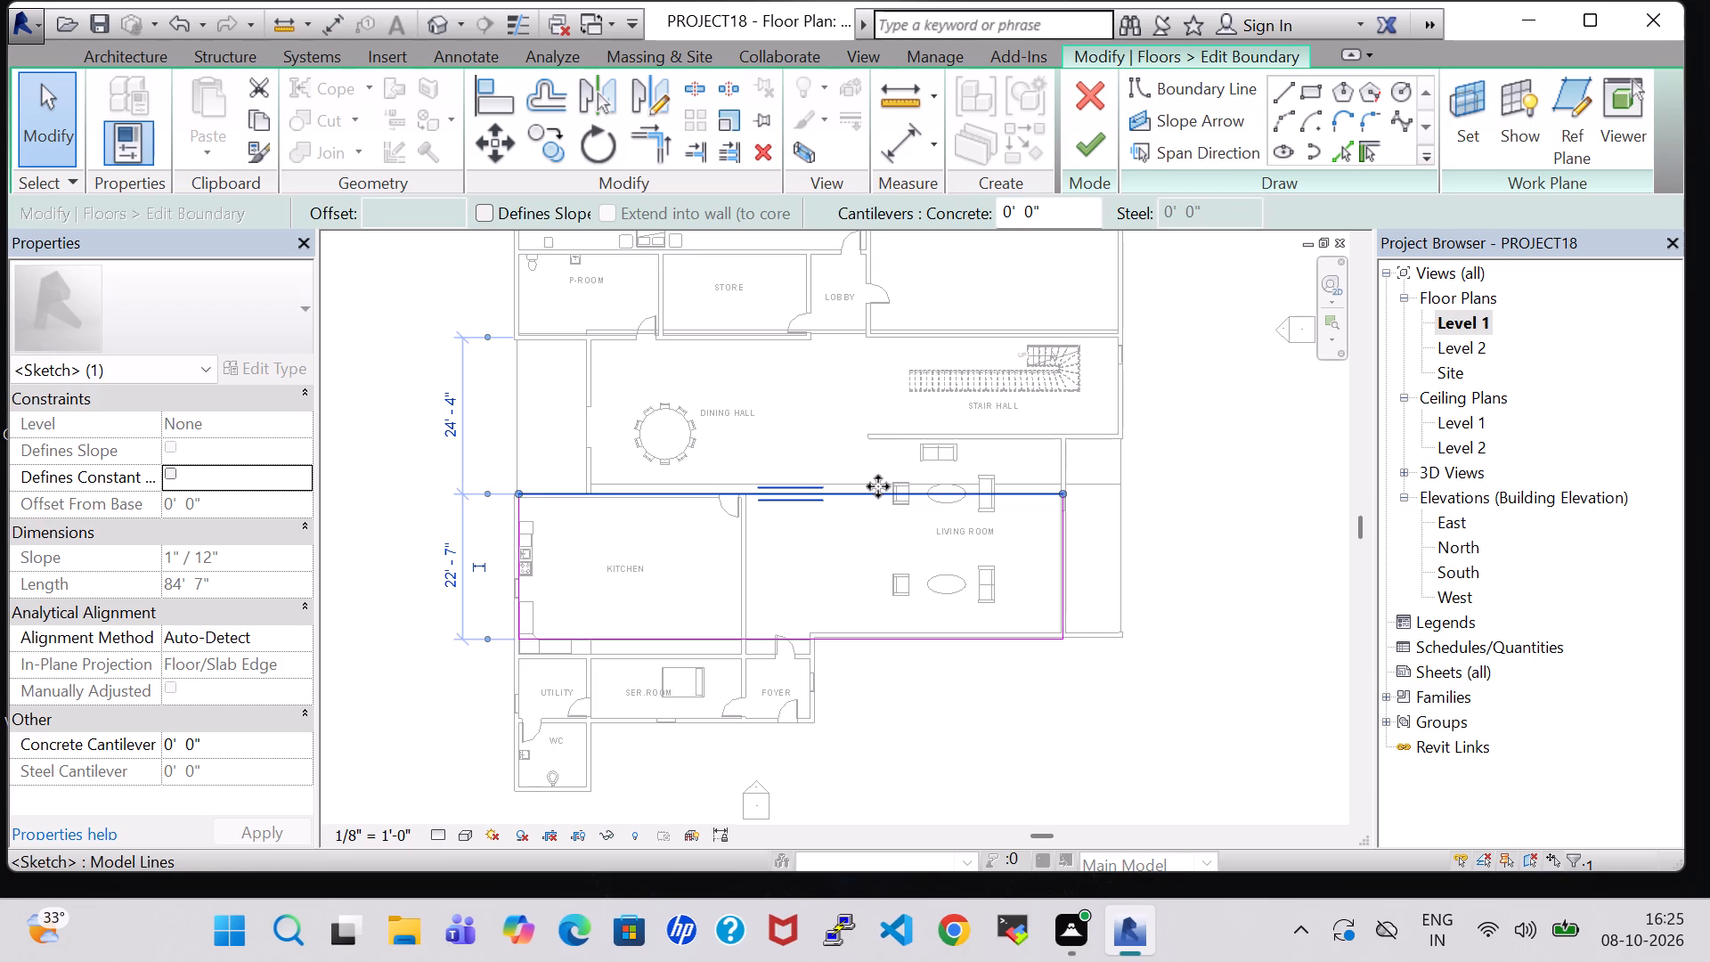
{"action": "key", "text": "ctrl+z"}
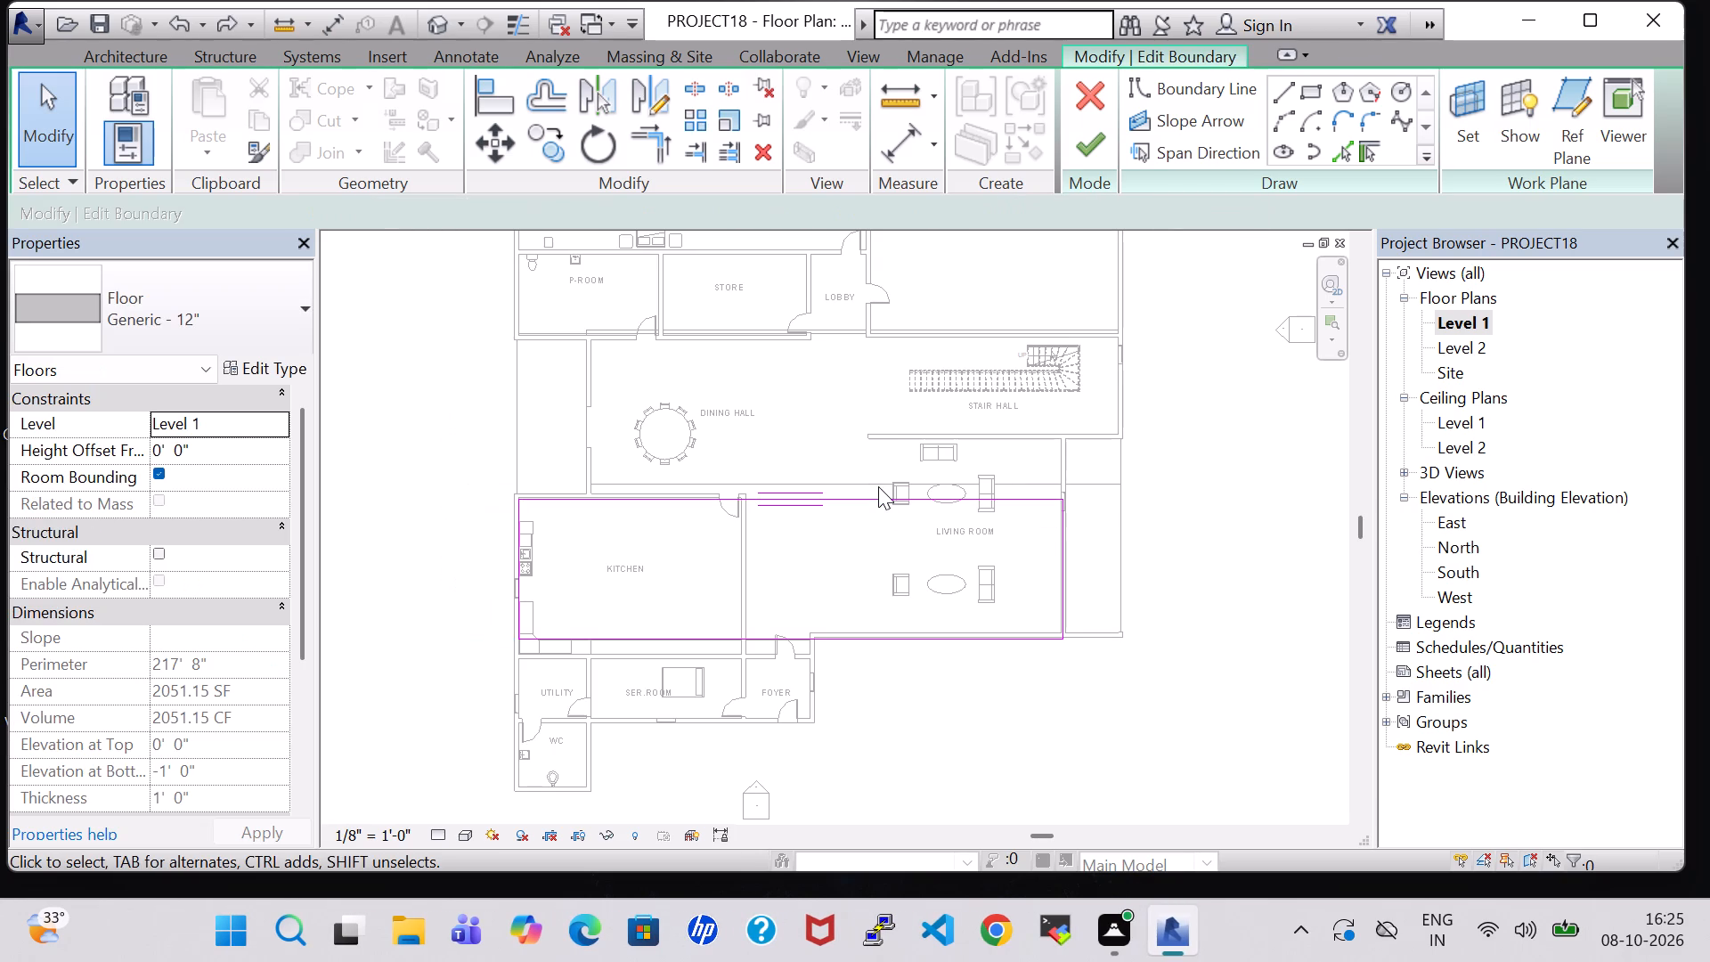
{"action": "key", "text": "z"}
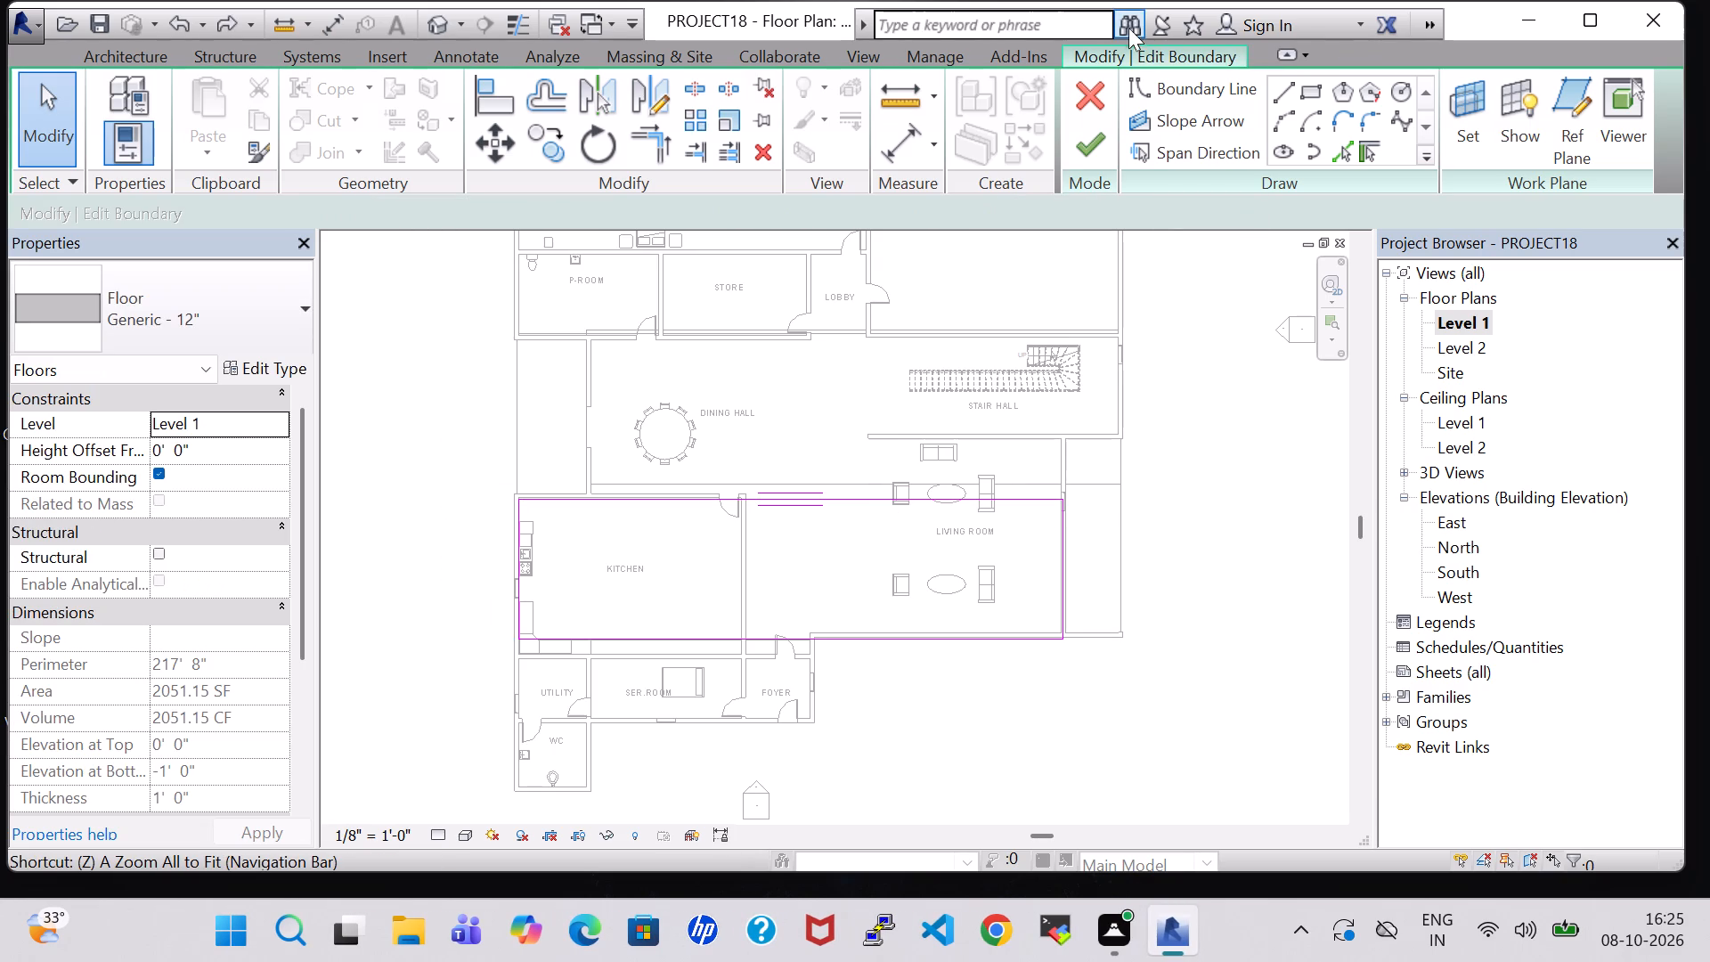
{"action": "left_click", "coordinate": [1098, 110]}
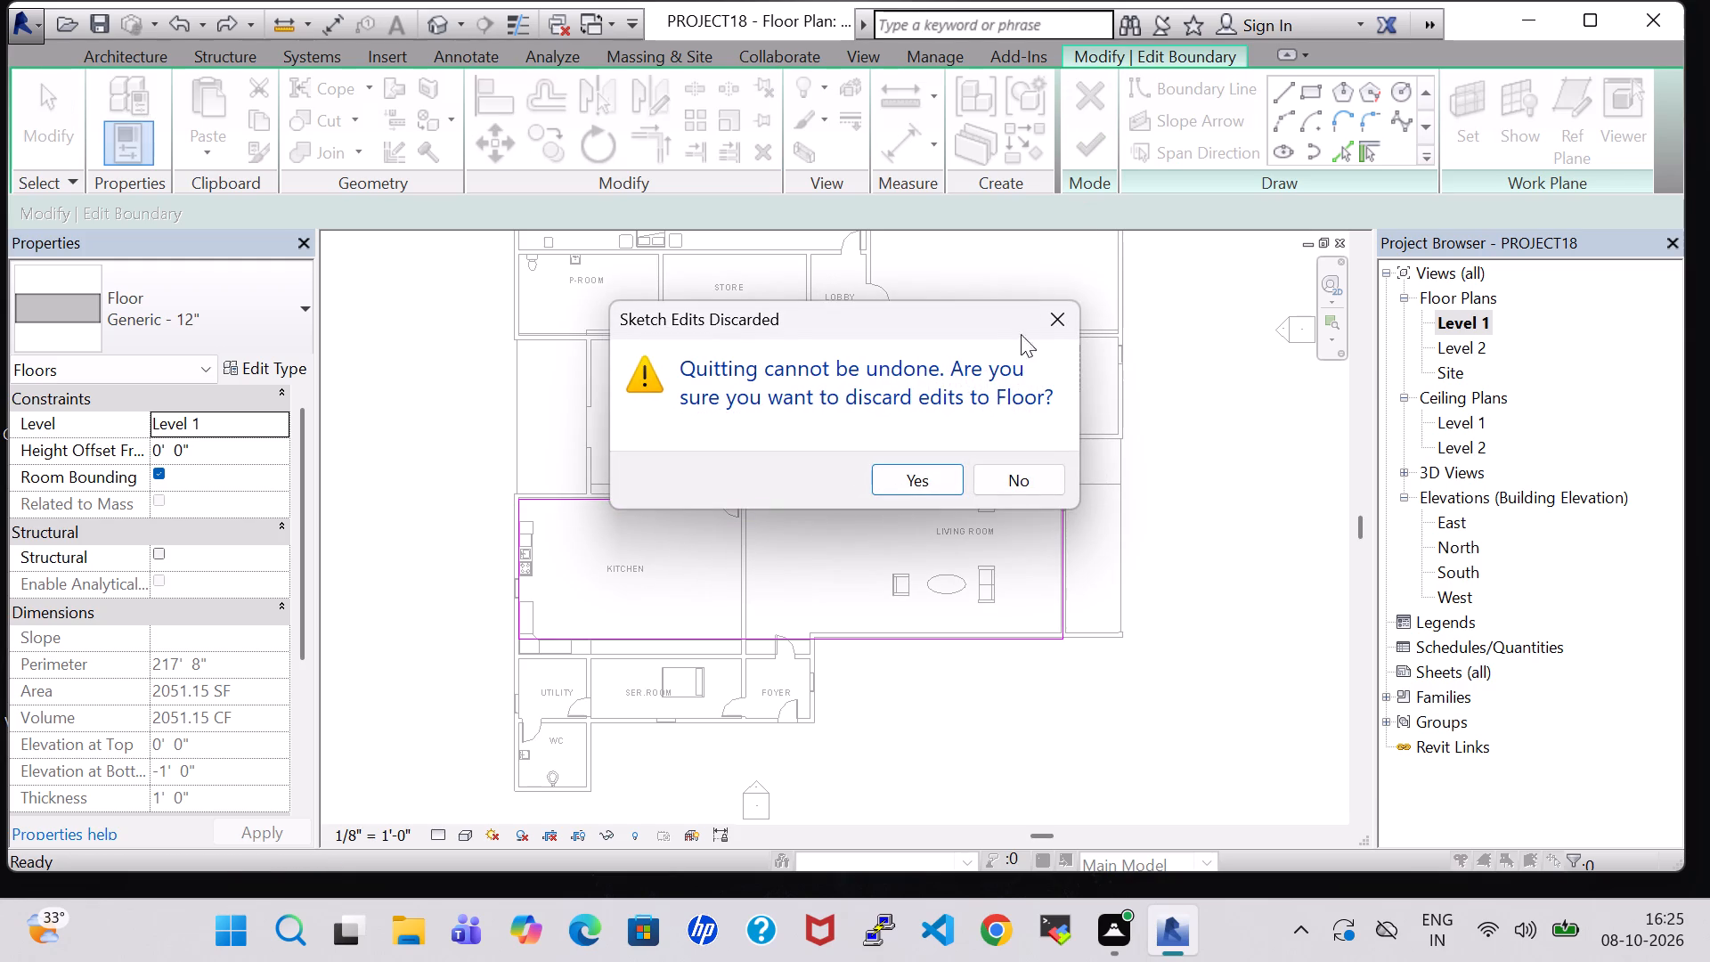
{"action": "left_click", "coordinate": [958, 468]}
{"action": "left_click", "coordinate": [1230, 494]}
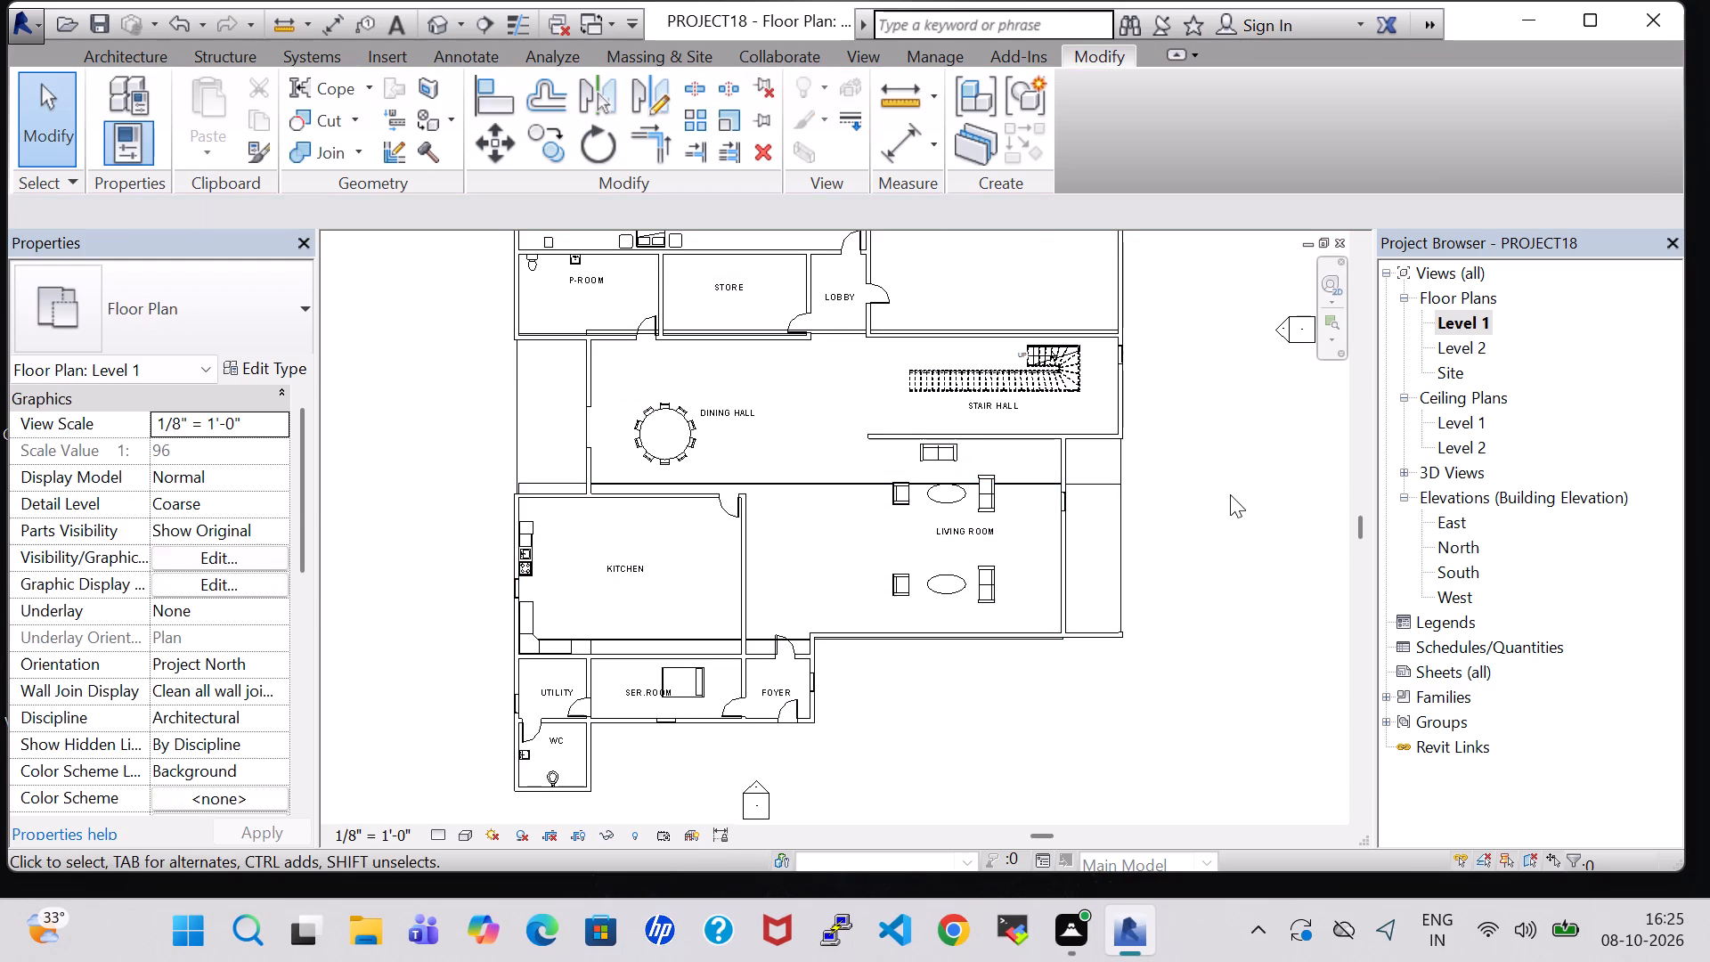
Examine the house in the 3D view from several angles, checking the floors around the kitchen, dining hall and living room.
{"action": "left_click", "coordinate": [444, 14]}
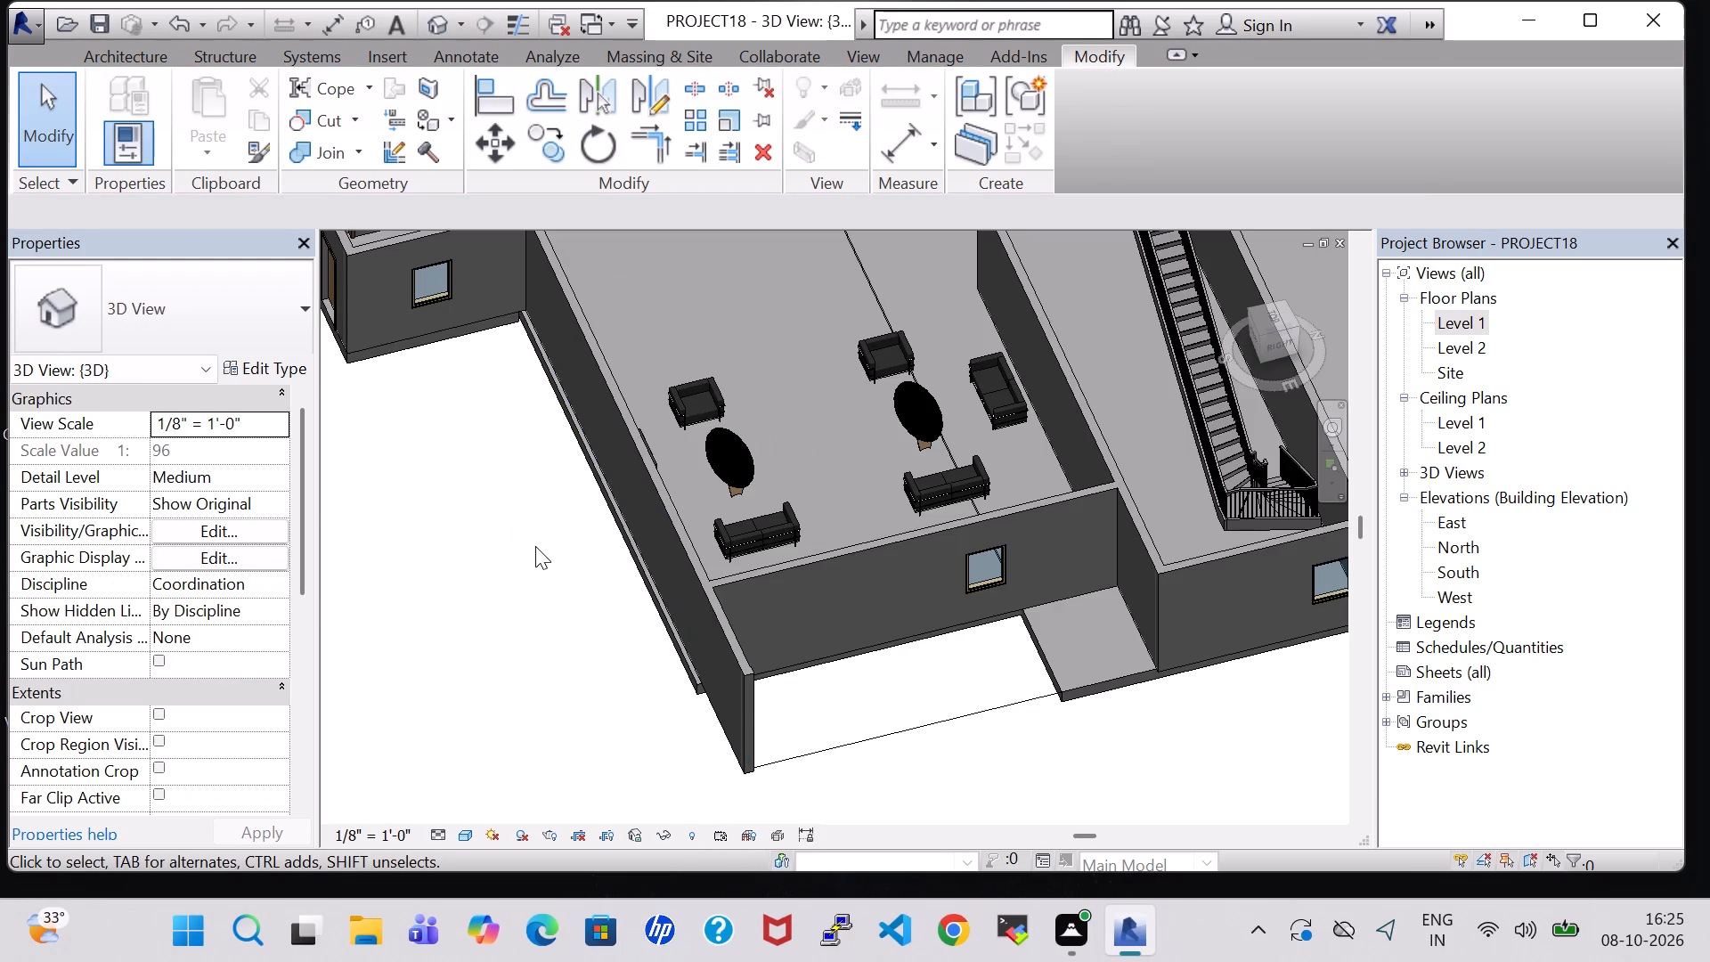
{"action": "middle_click_drag", "start_coordinate": [535, 546], "coordinate": [782, 431], "text": "shift"}
{"action": "middle_click", "coordinate": [779, 428], "text": "shift"}
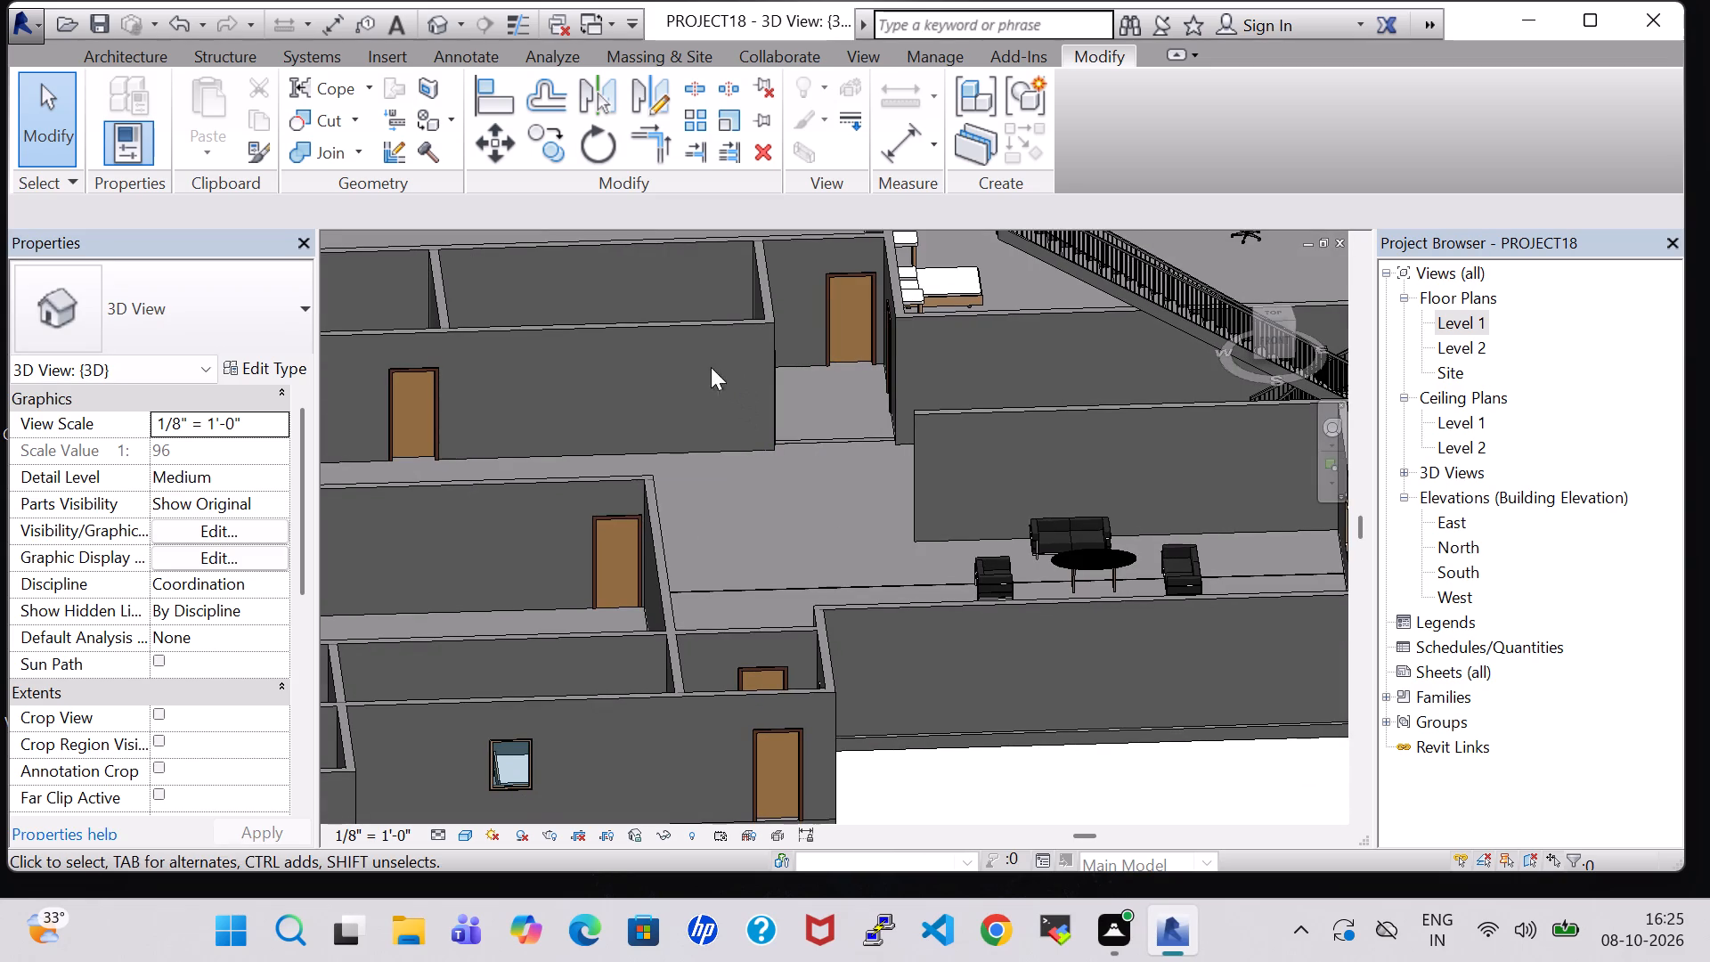
{"action": "middle_click_drag", "start_coordinate": [1029, 804], "coordinate": [974, 646], "text": "shift"}
{"action": "middle_click_drag", "start_coordinate": [986, 646], "coordinate": [1109, 841], "text": "shift"}
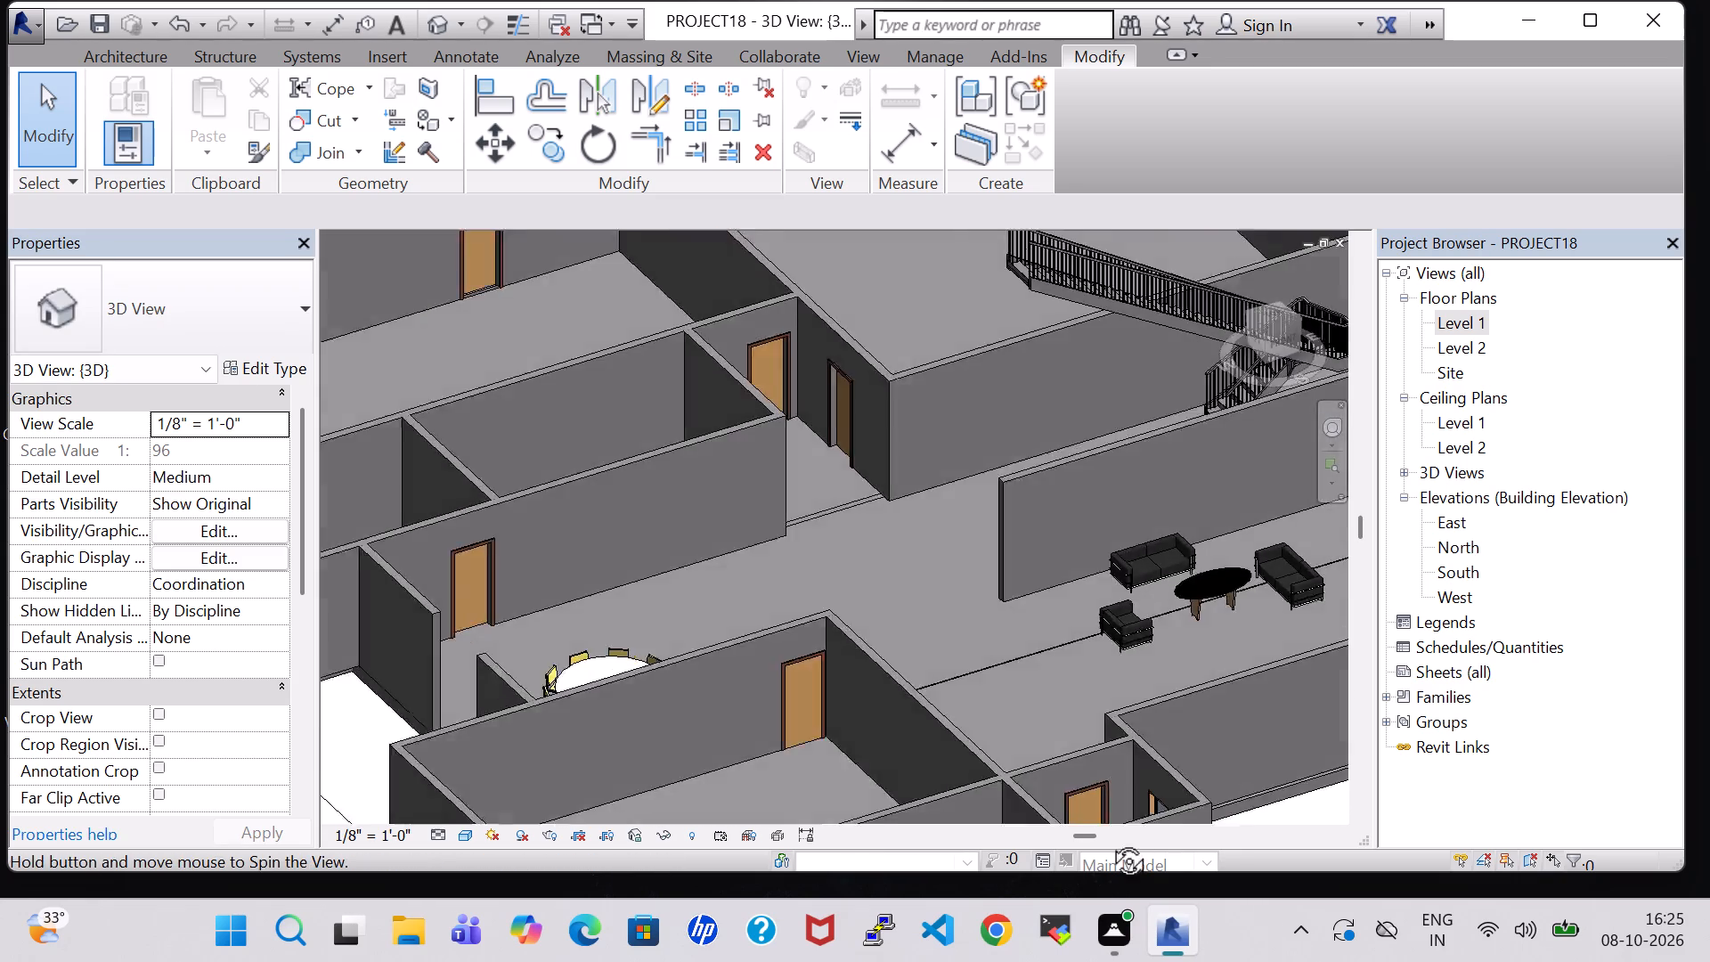
{"action": "middle_click_drag", "start_coordinate": [1109, 841], "coordinate": [1076, 833], "text": "shift"}
{"action": "scroll", "coordinate": [875, 539], "scroll_direction": "down", "scroll_amount": 4}
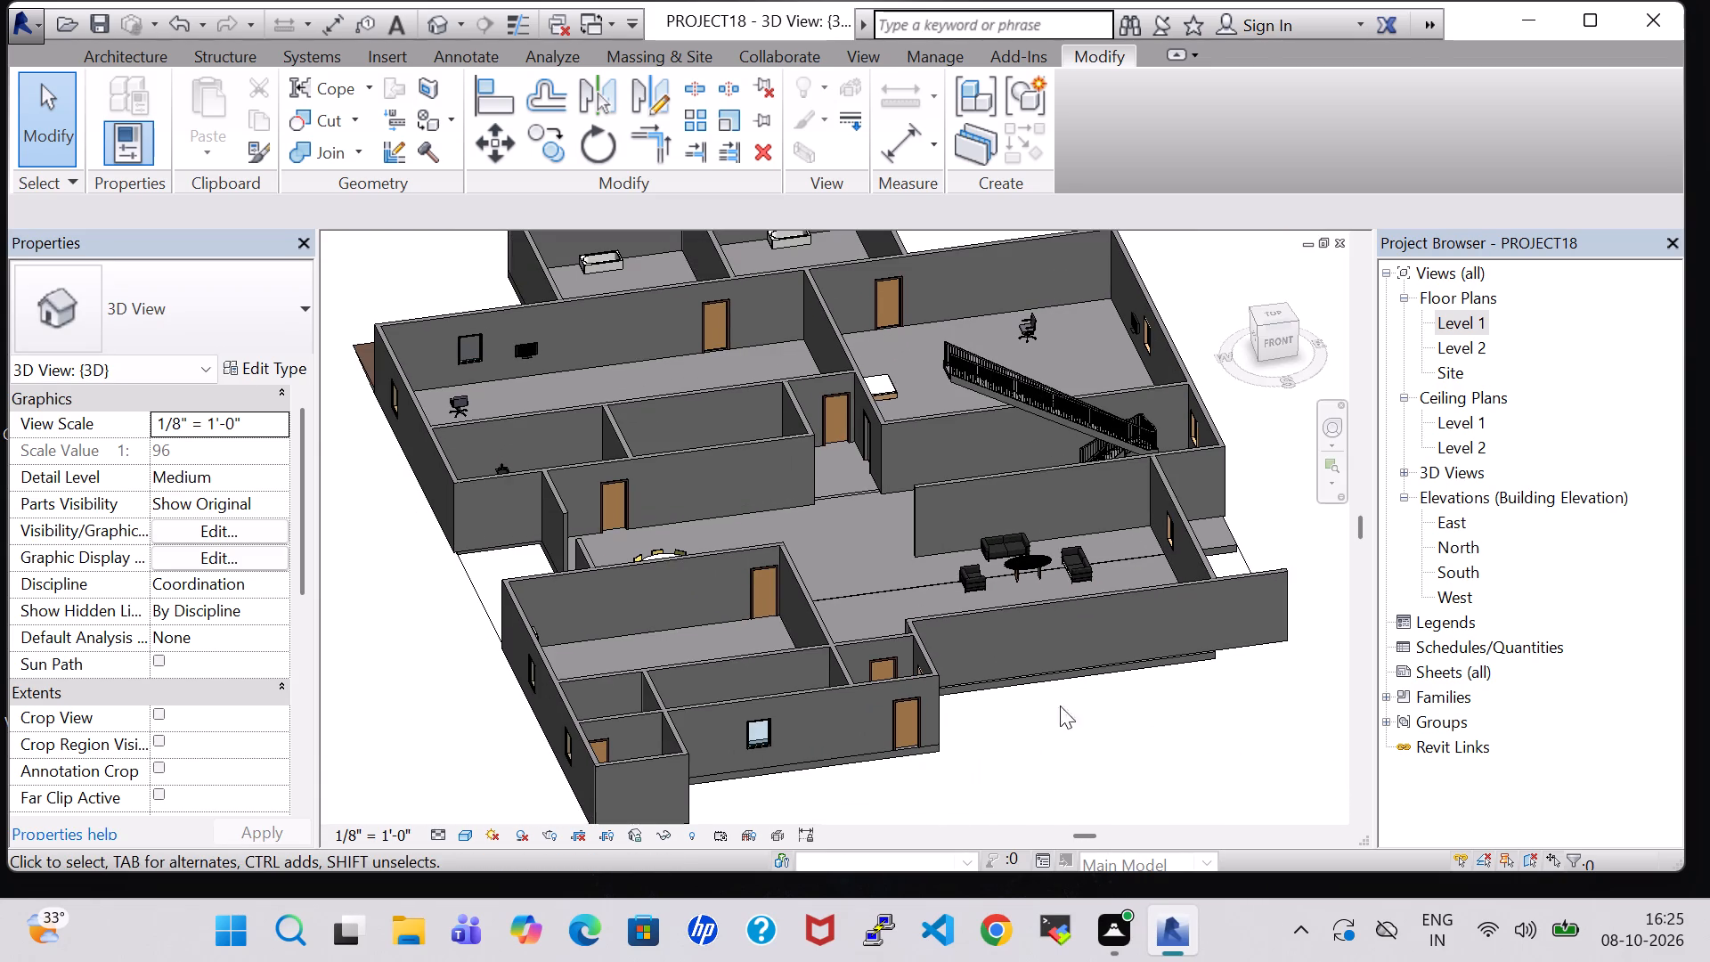
{"action": "middle_click_drag", "start_coordinate": [1047, 701], "coordinate": [979, 801], "text": "shift"}
{"action": "scroll", "coordinate": [1047, 701], "scroll_direction": "up", "scroll_amount": 1, "text": "shift"}
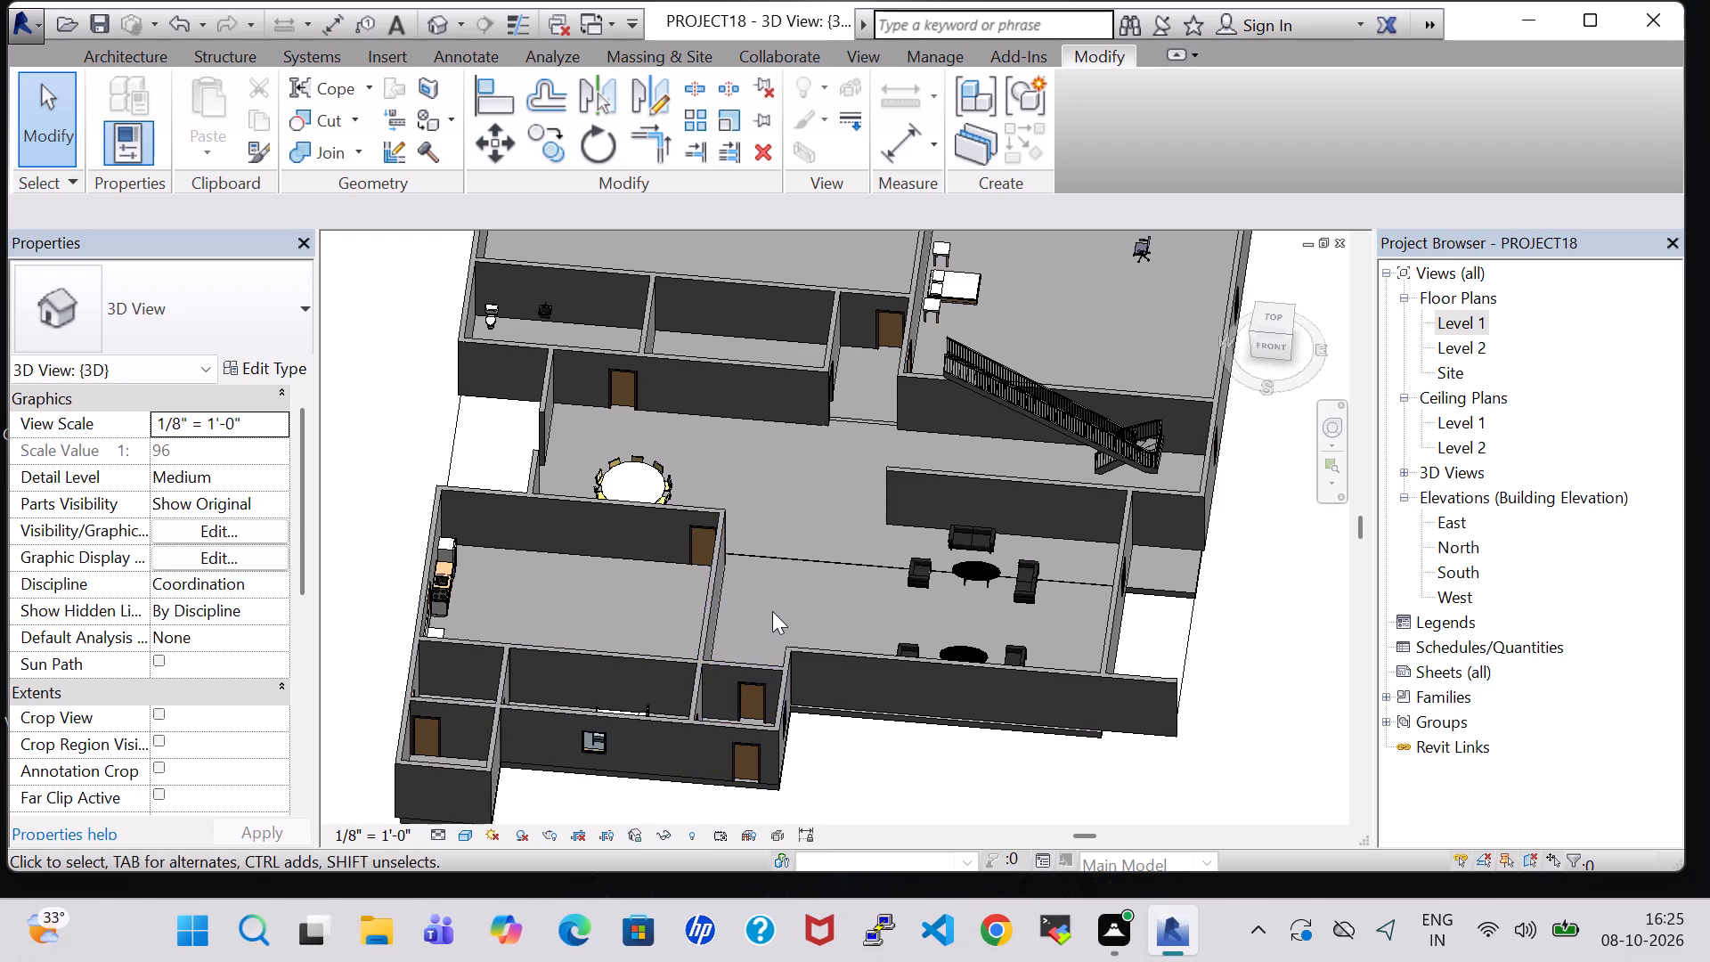
{"action": "middle_click_drag", "start_coordinate": [772, 611], "coordinate": [683, 568], "text": "shift"}
{"action": "middle_click_drag", "start_coordinate": [681, 561], "coordinate": [756, 589], "text": "shift"}
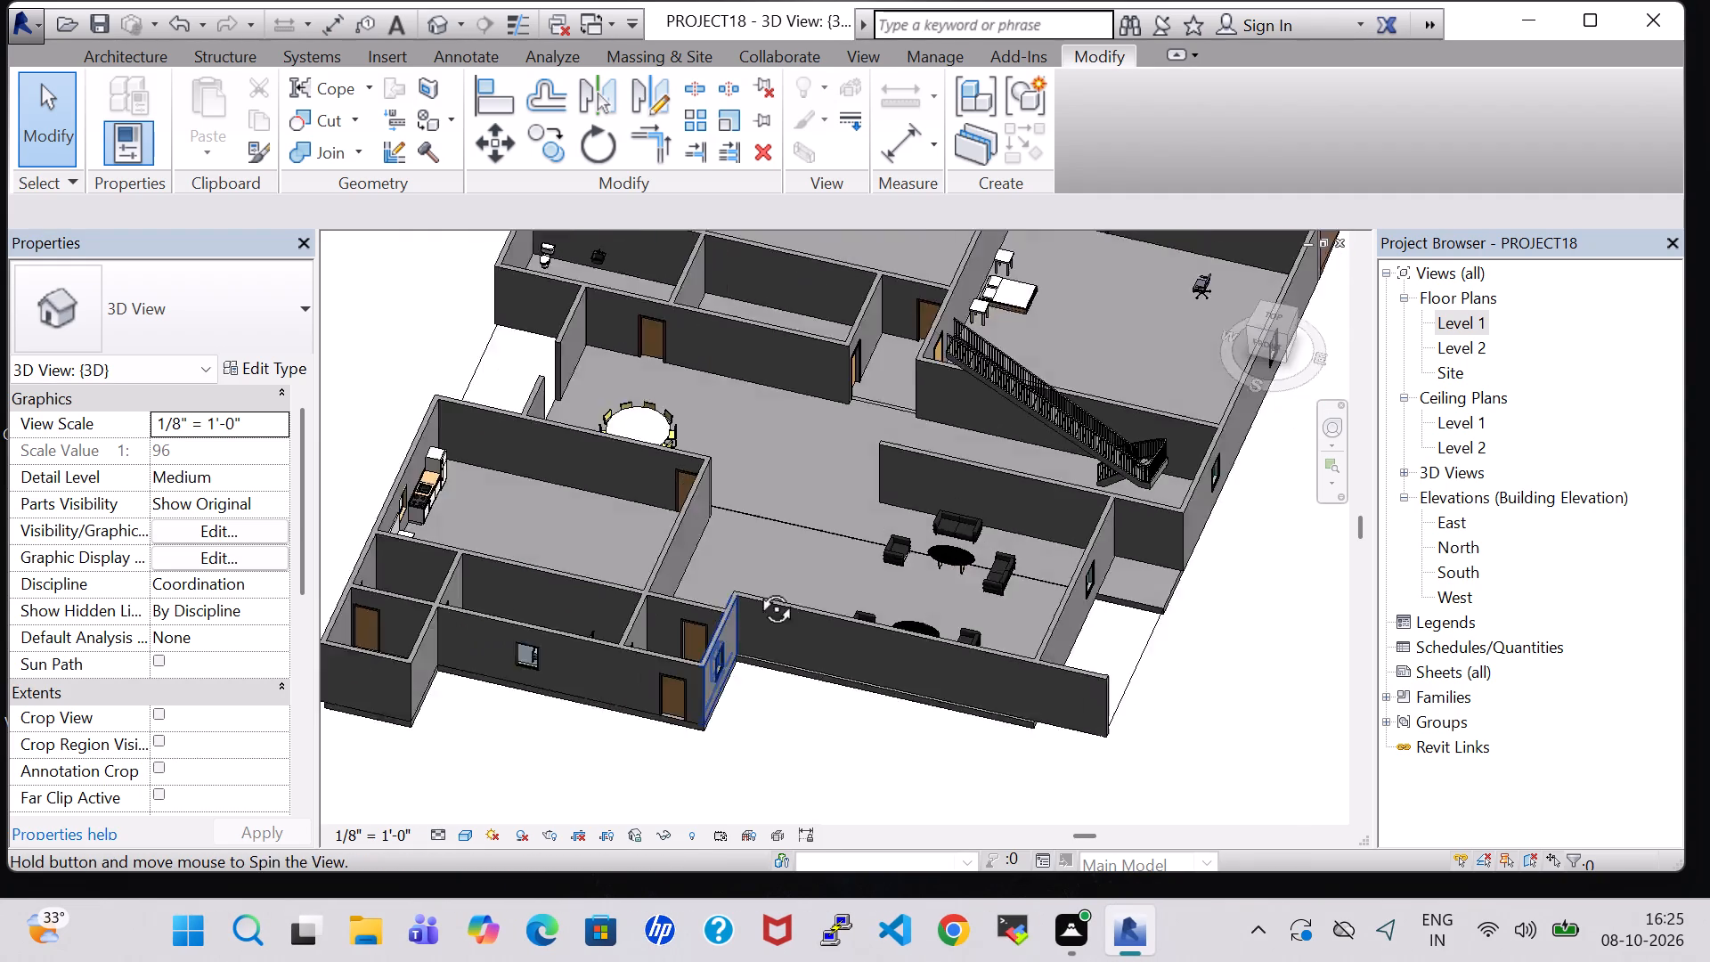
{"action": "middle_click_drag", "start_coordinate": [756, 589], "coordinate": [778, 602], "text": "shift"}
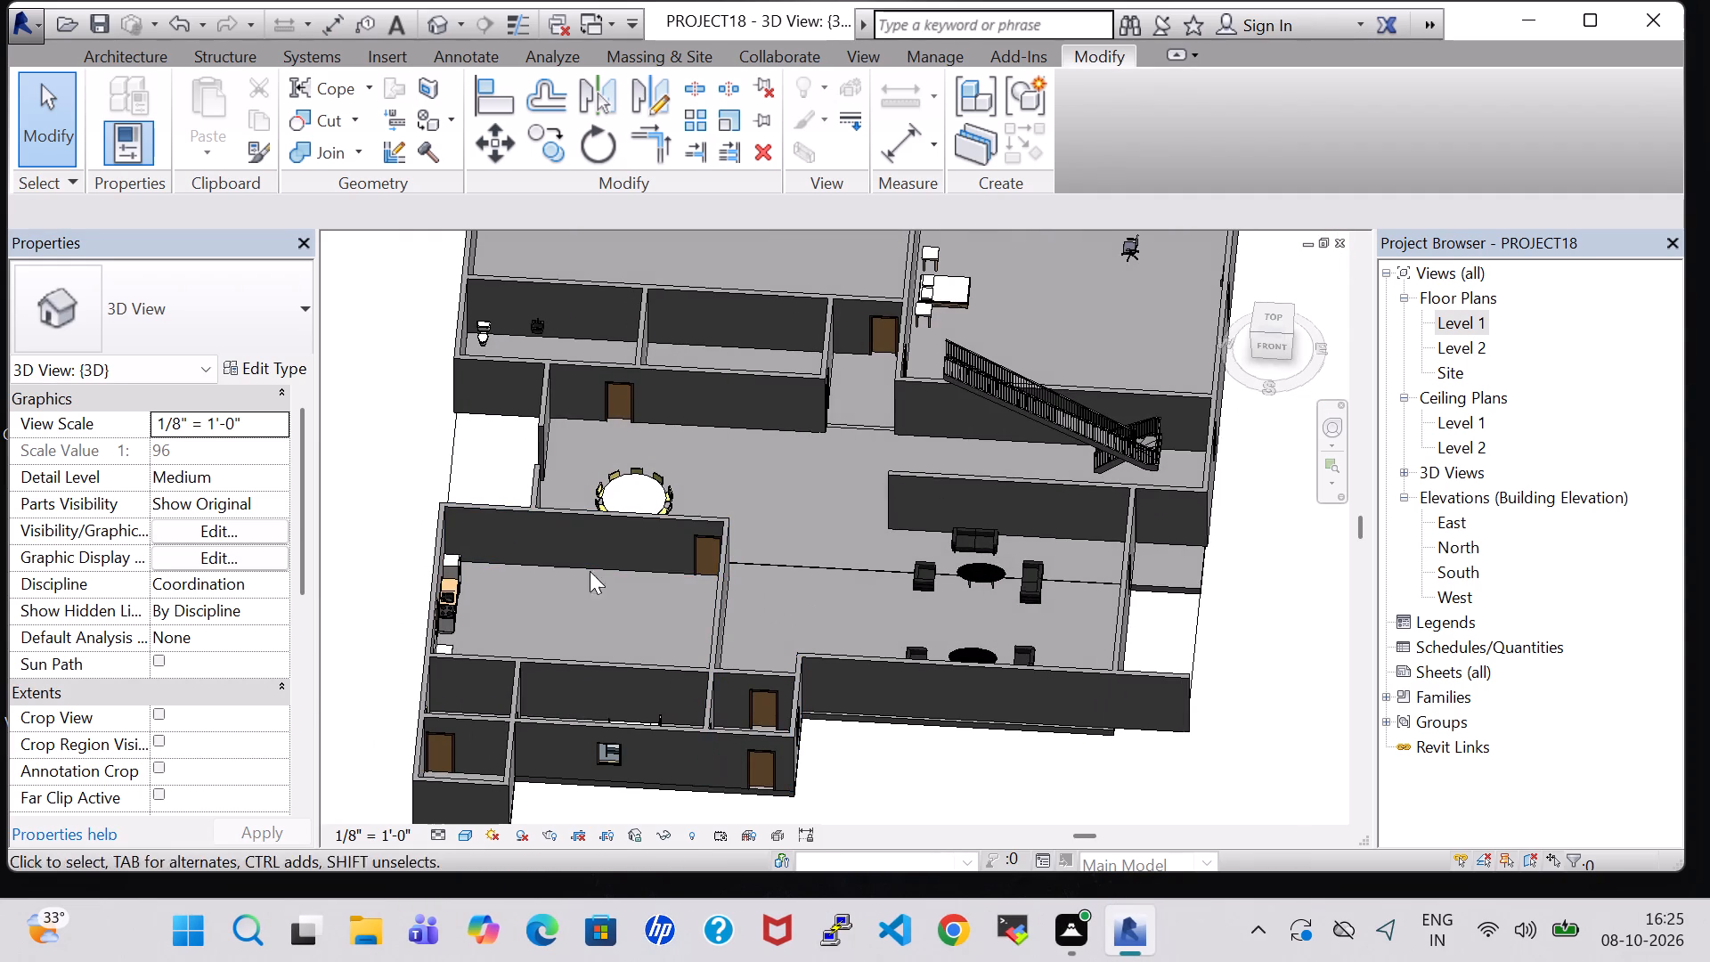
{"action": "middle_click_drag", "start_coordinate": [533, 591], "coordinate": [444, 649], "text": "shift"}
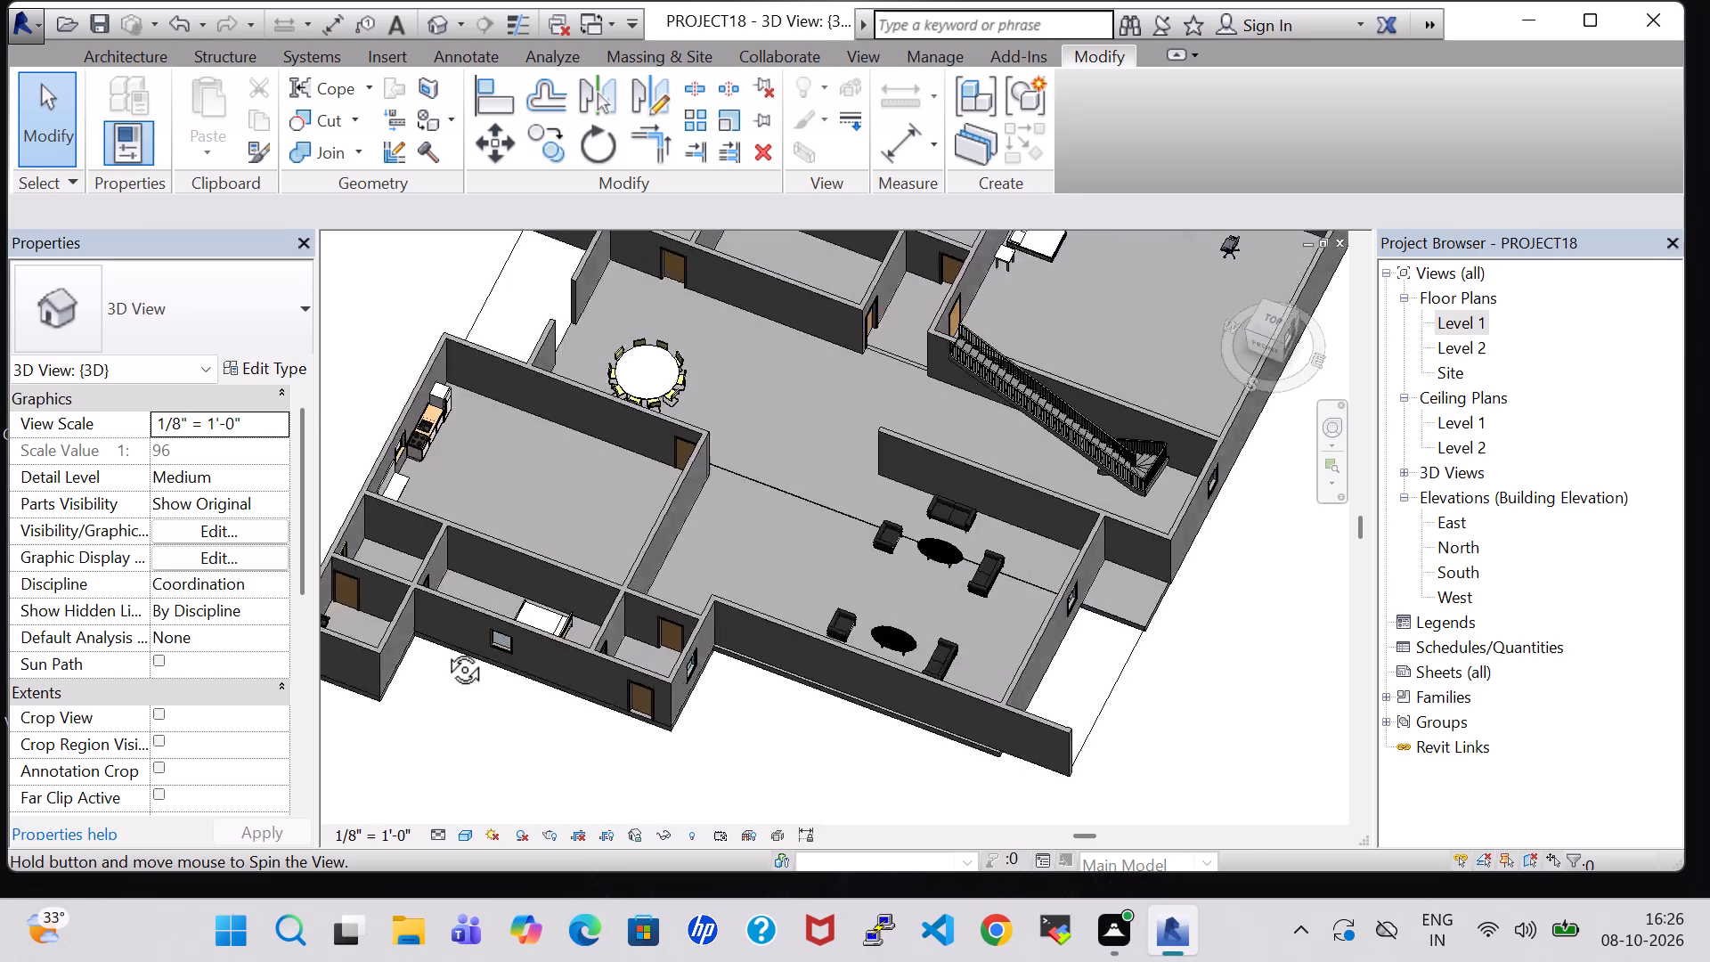
{"action": "middle_click_drag", "start_coordinate": [444, 649], "coordinate": [427, 653], "text": "shift"}
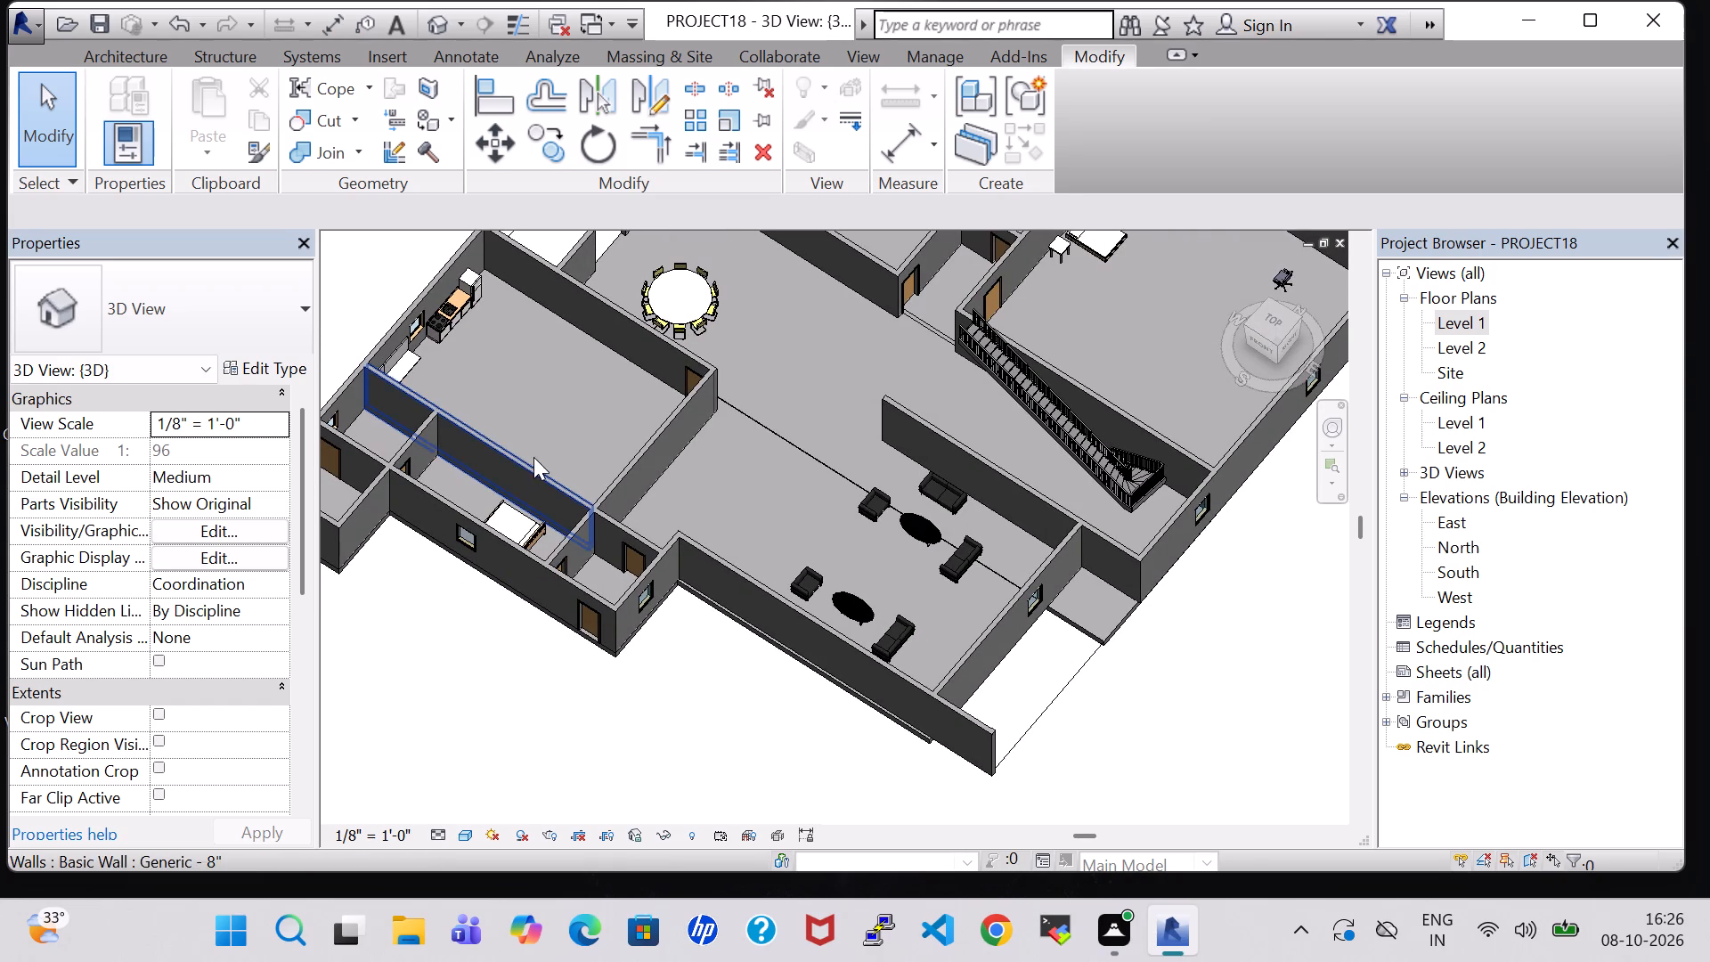
In the 3D view, nudge the living room's northern elliptical table one increment south.
{"action": "middle_click_drag", "start_coordinate": [538, 422], "coordinate": [630, 463], "text": "shift"}
{"action": "middle_click", "coordinate": [634, 469], "text": "shift"}
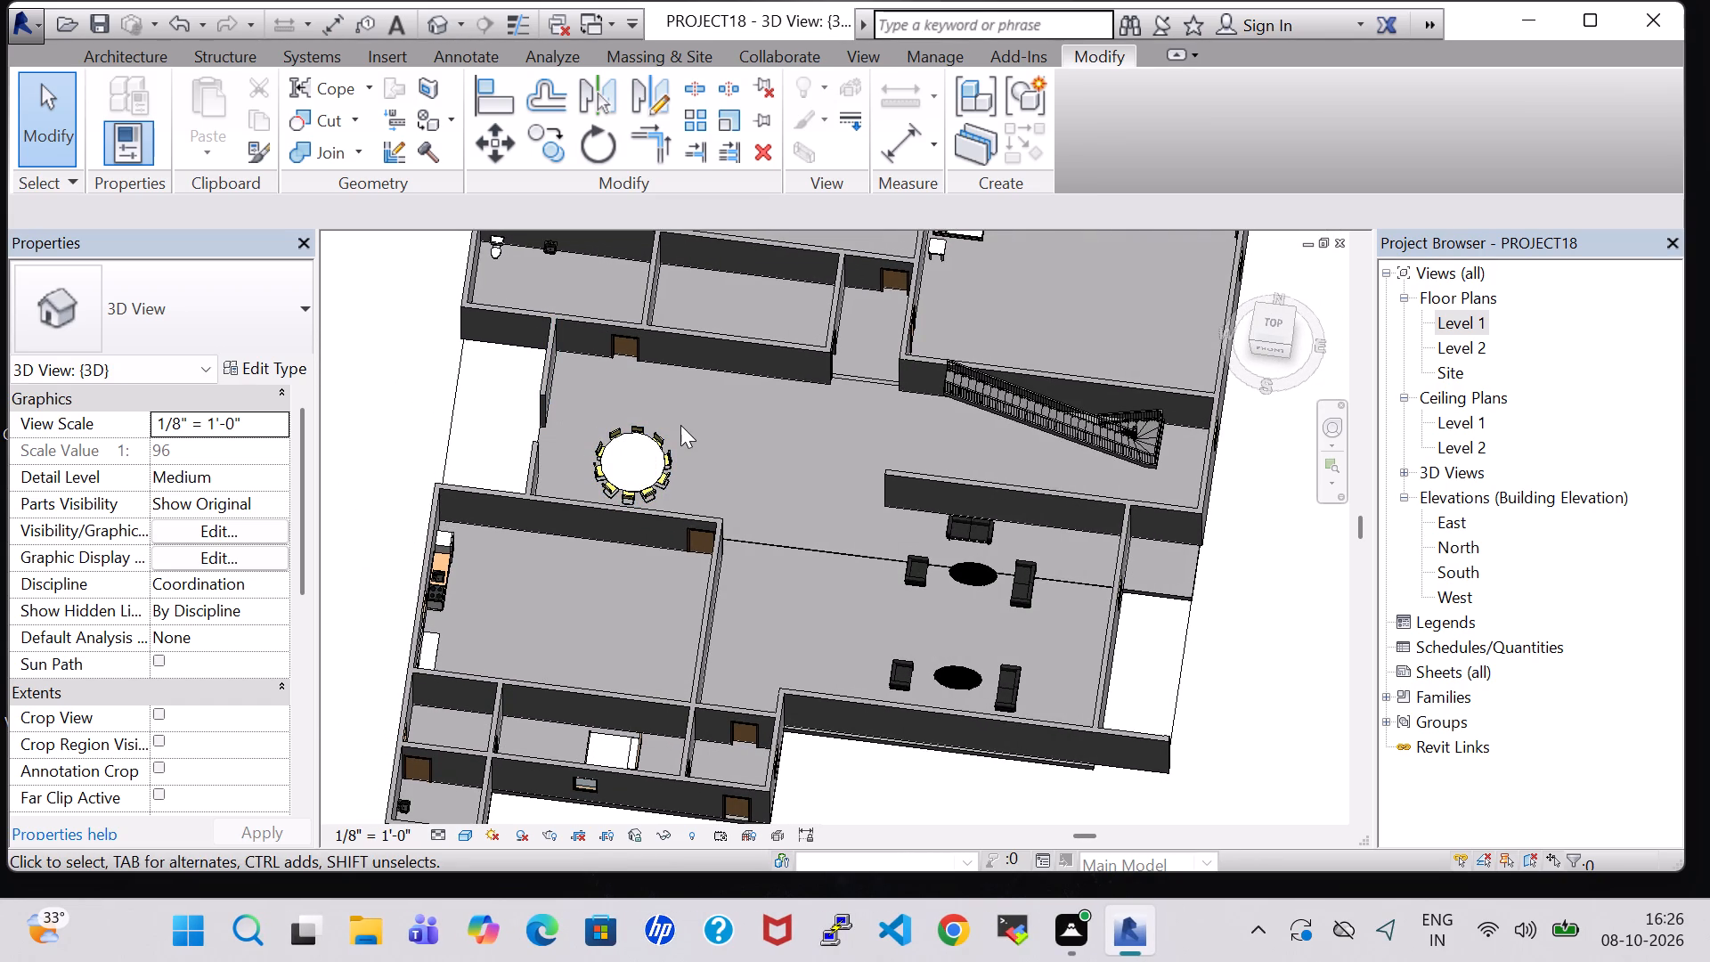
{"action": "left_click", "coordinate": [967, 575]}
{"action": "key", "text": "Down"}
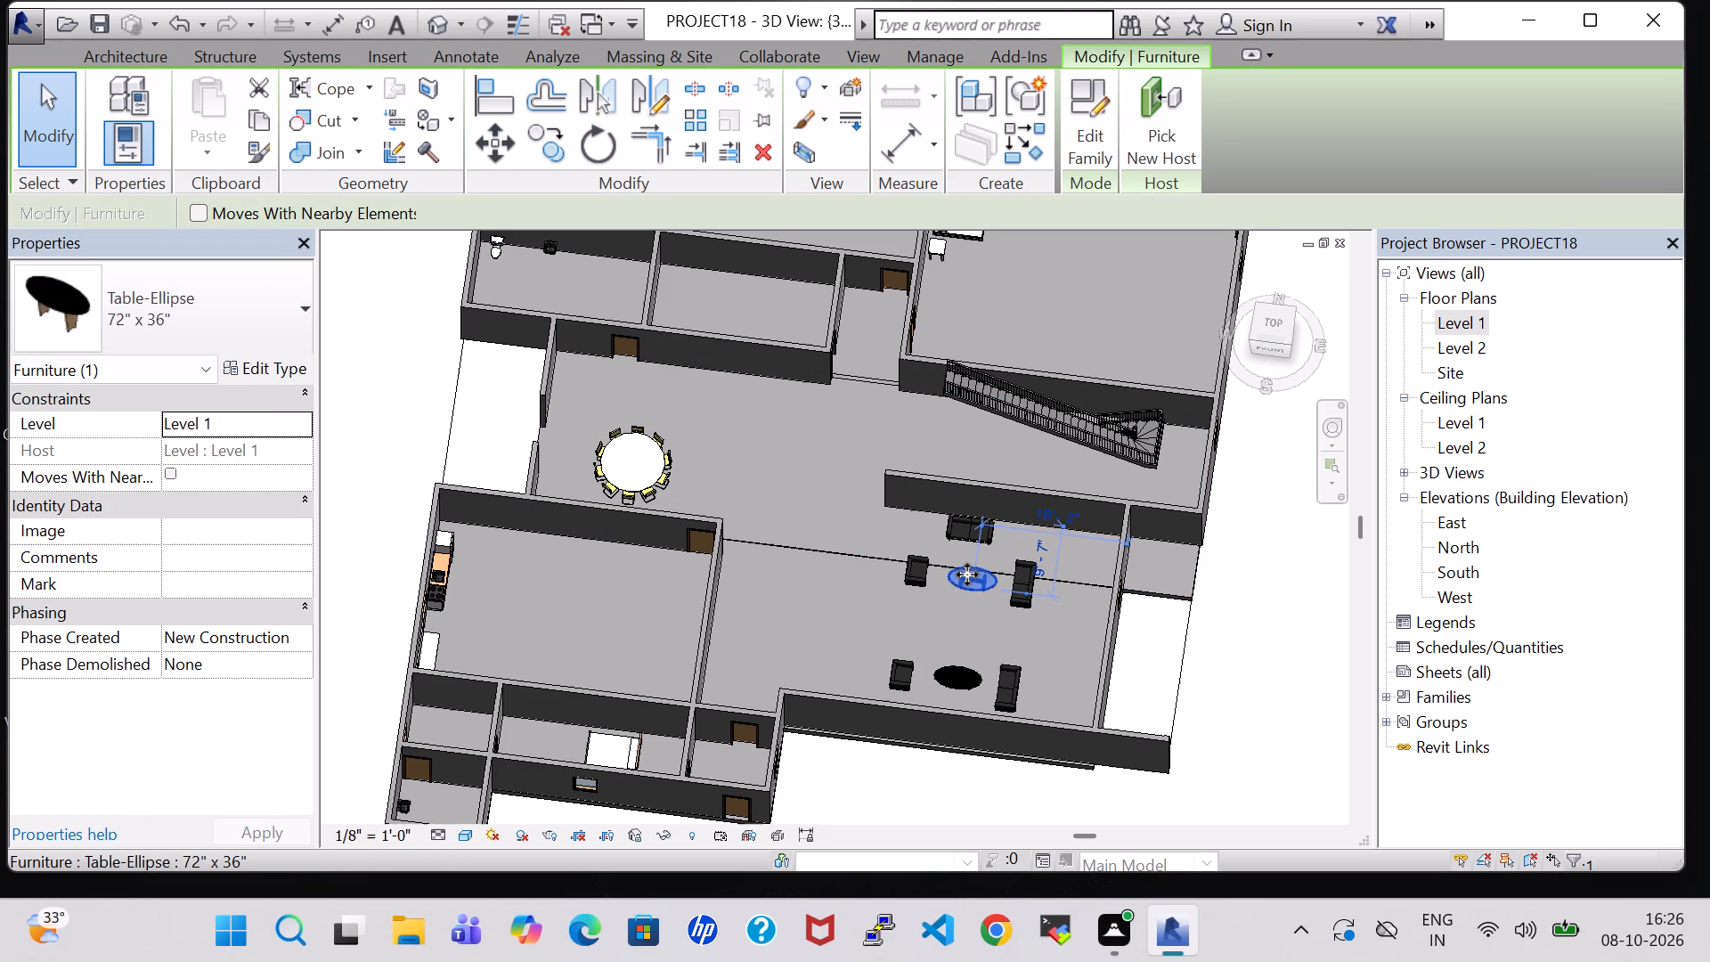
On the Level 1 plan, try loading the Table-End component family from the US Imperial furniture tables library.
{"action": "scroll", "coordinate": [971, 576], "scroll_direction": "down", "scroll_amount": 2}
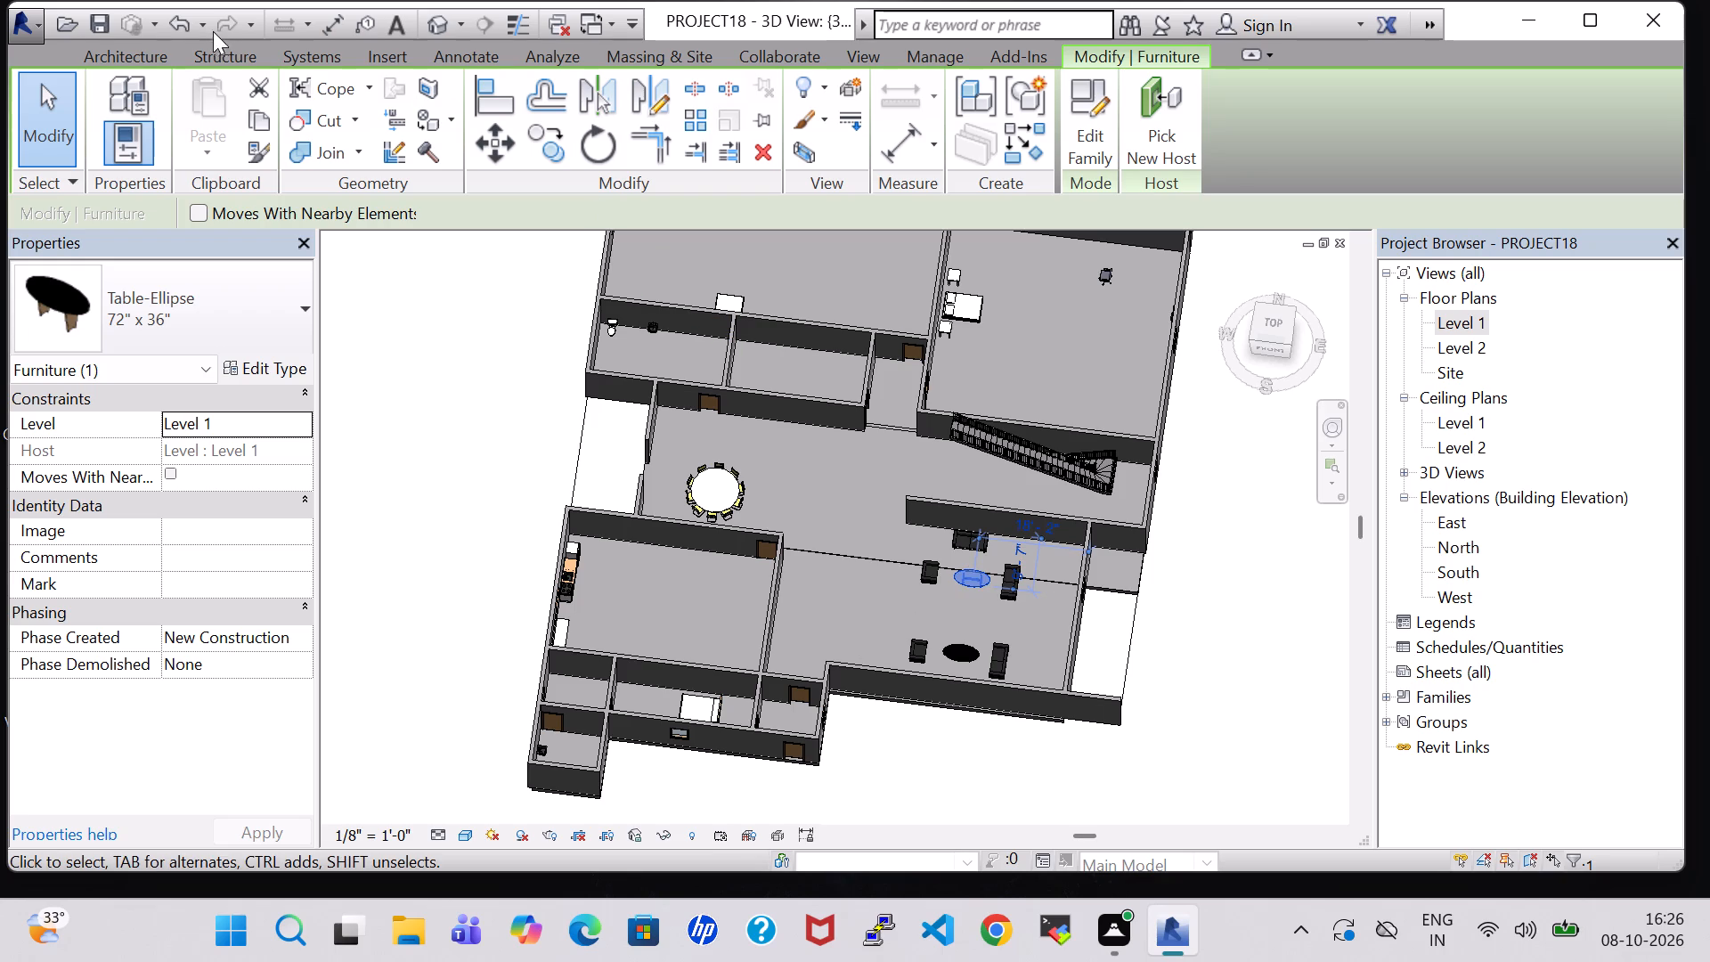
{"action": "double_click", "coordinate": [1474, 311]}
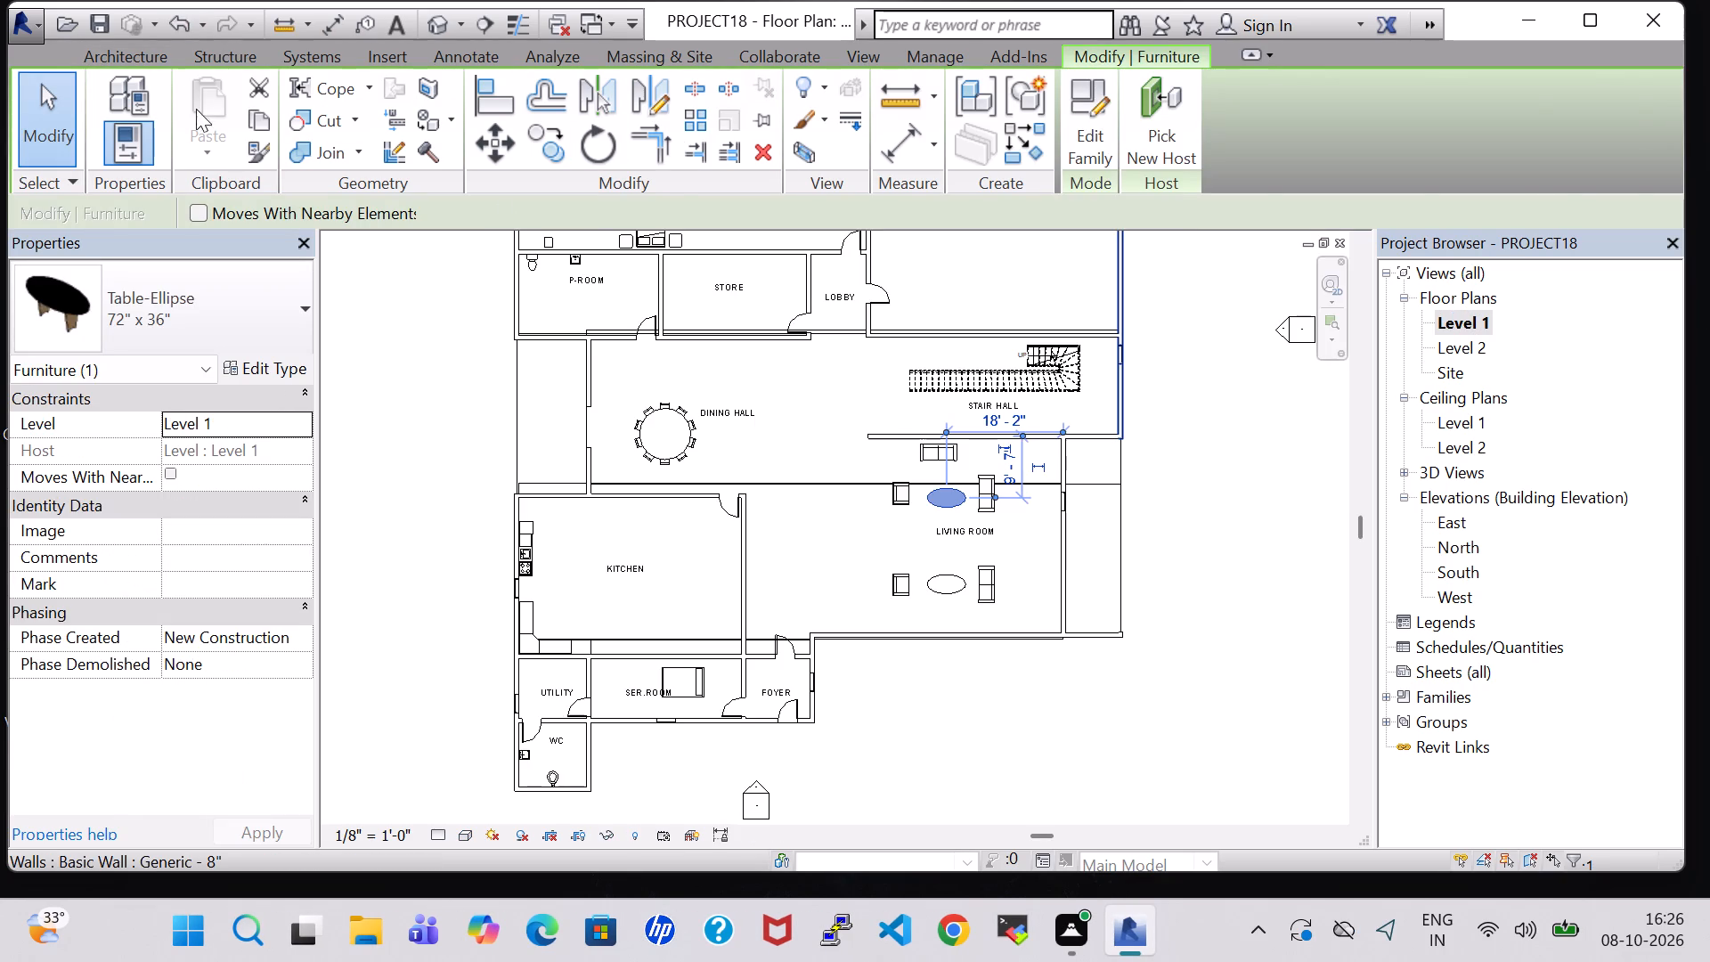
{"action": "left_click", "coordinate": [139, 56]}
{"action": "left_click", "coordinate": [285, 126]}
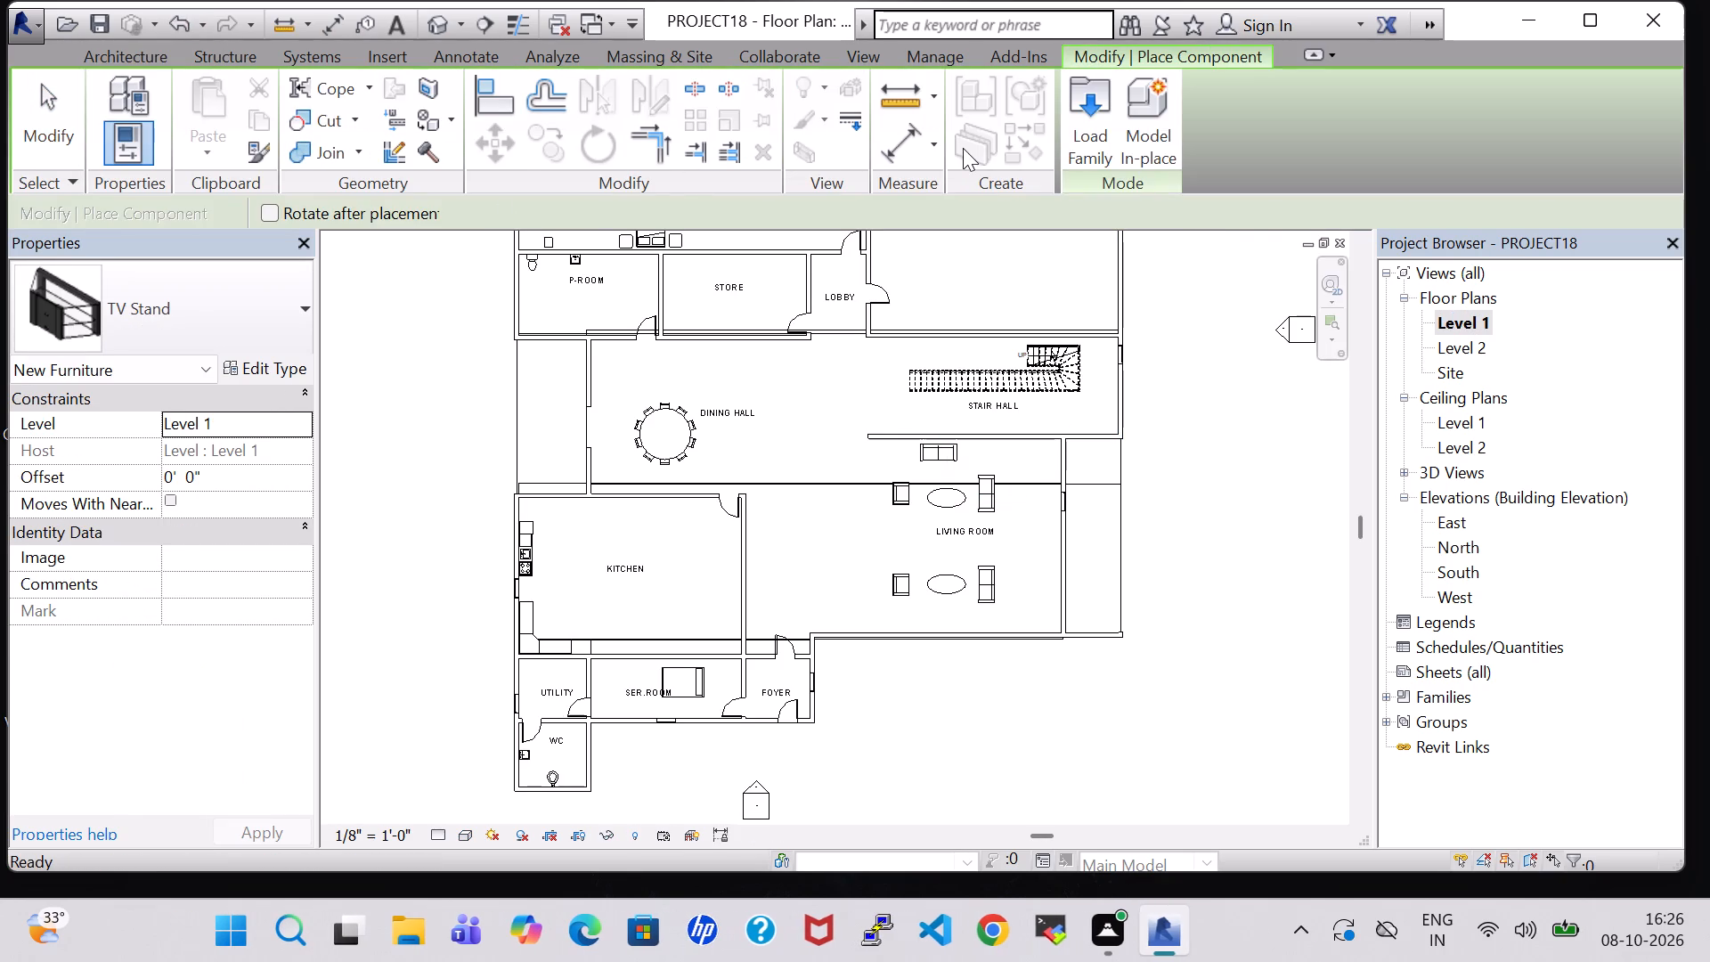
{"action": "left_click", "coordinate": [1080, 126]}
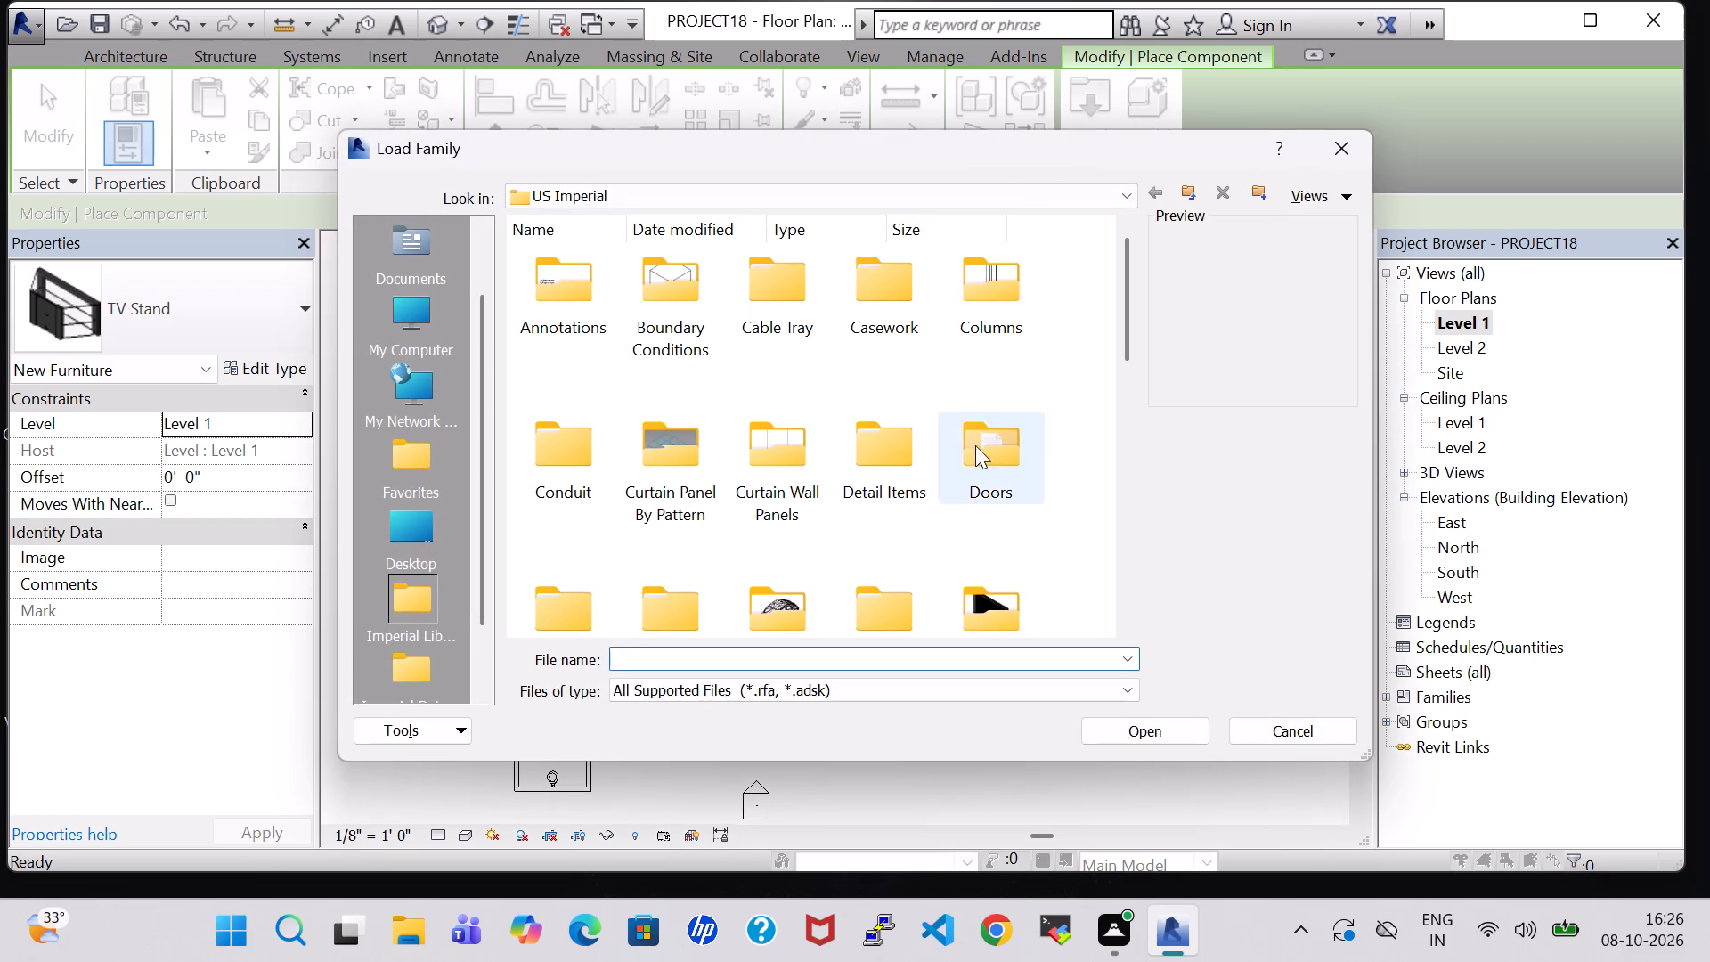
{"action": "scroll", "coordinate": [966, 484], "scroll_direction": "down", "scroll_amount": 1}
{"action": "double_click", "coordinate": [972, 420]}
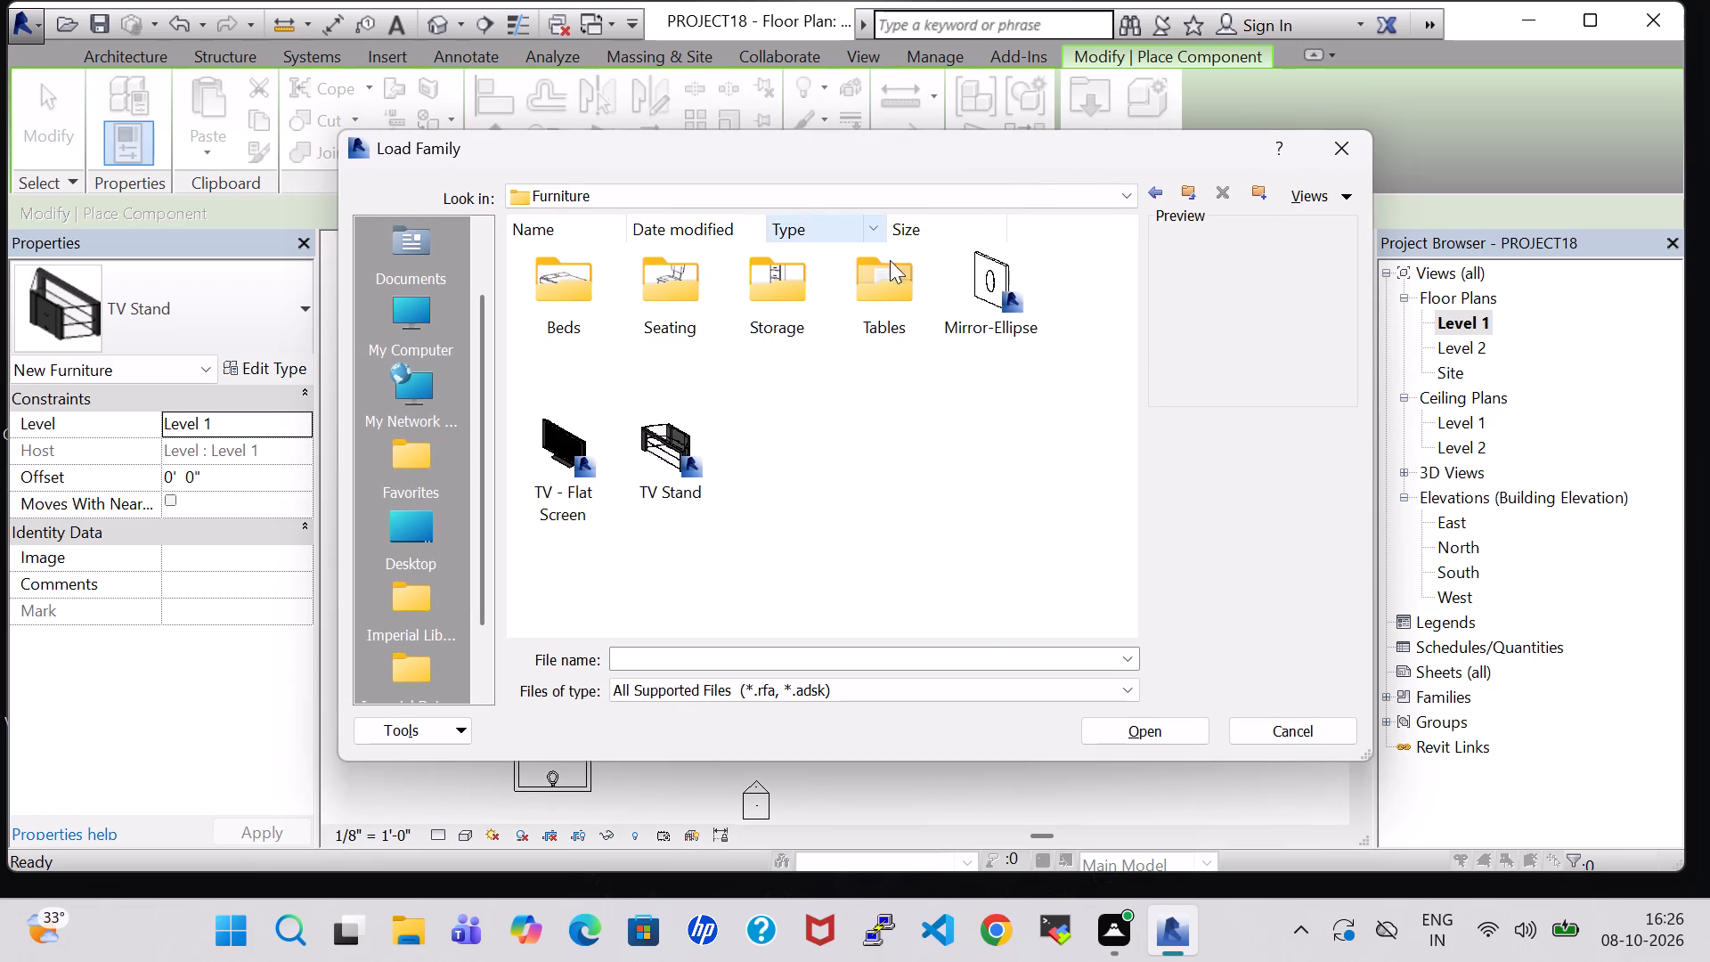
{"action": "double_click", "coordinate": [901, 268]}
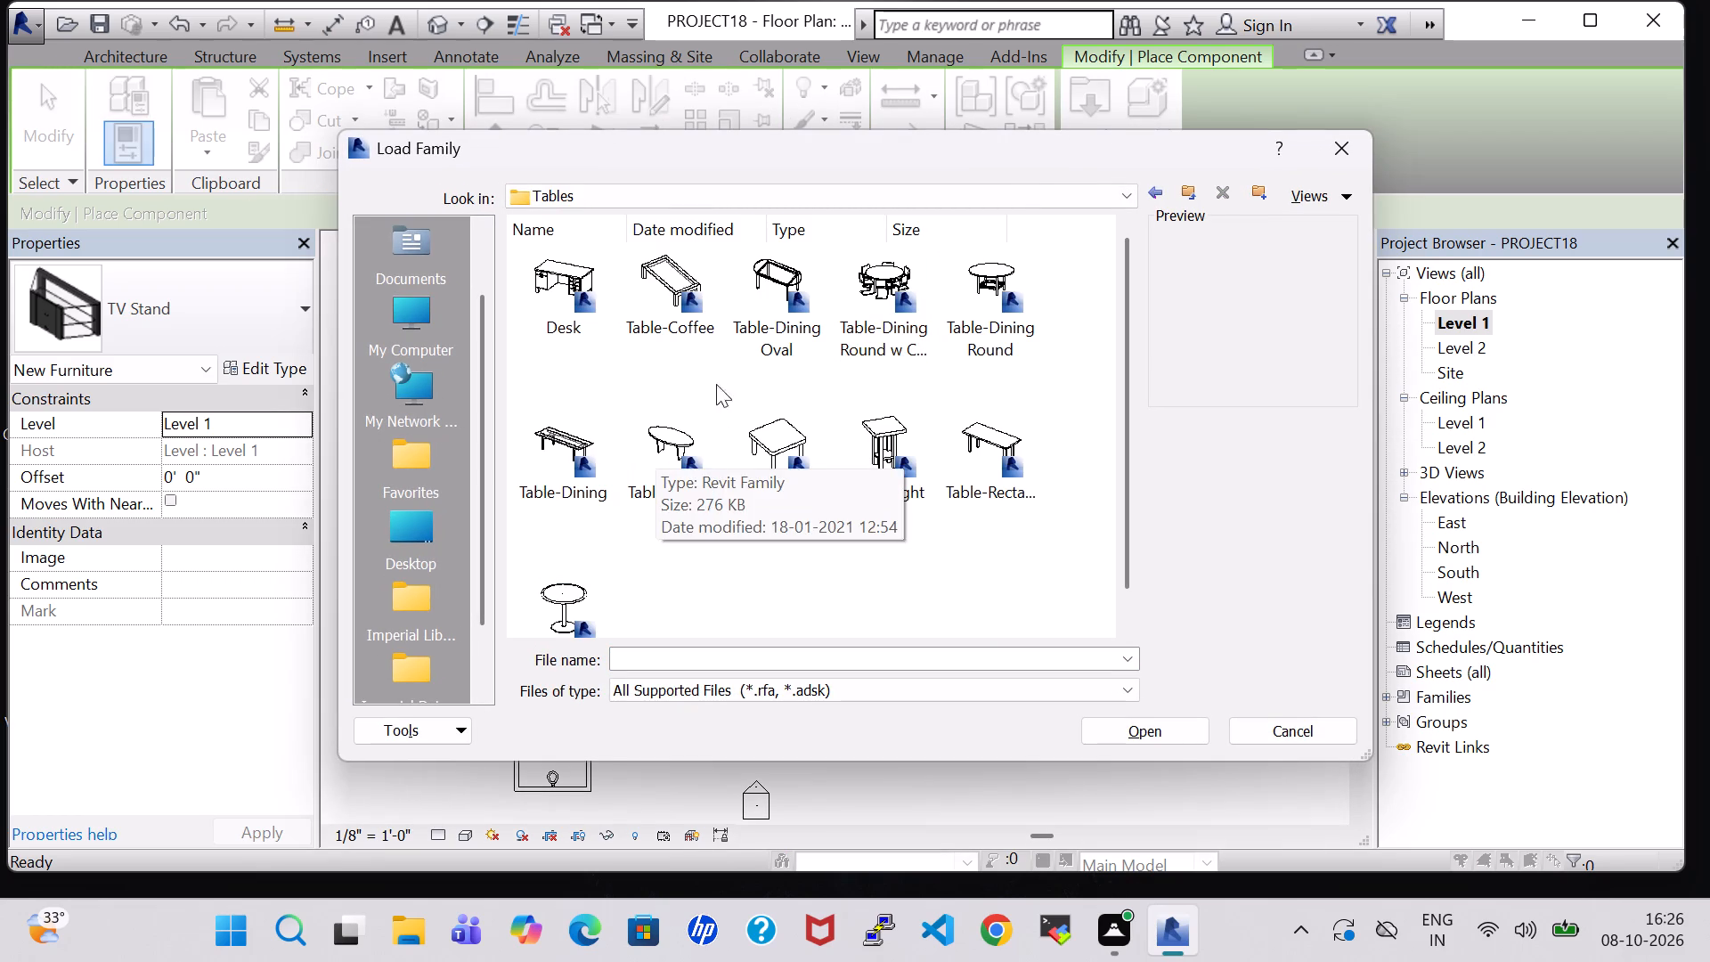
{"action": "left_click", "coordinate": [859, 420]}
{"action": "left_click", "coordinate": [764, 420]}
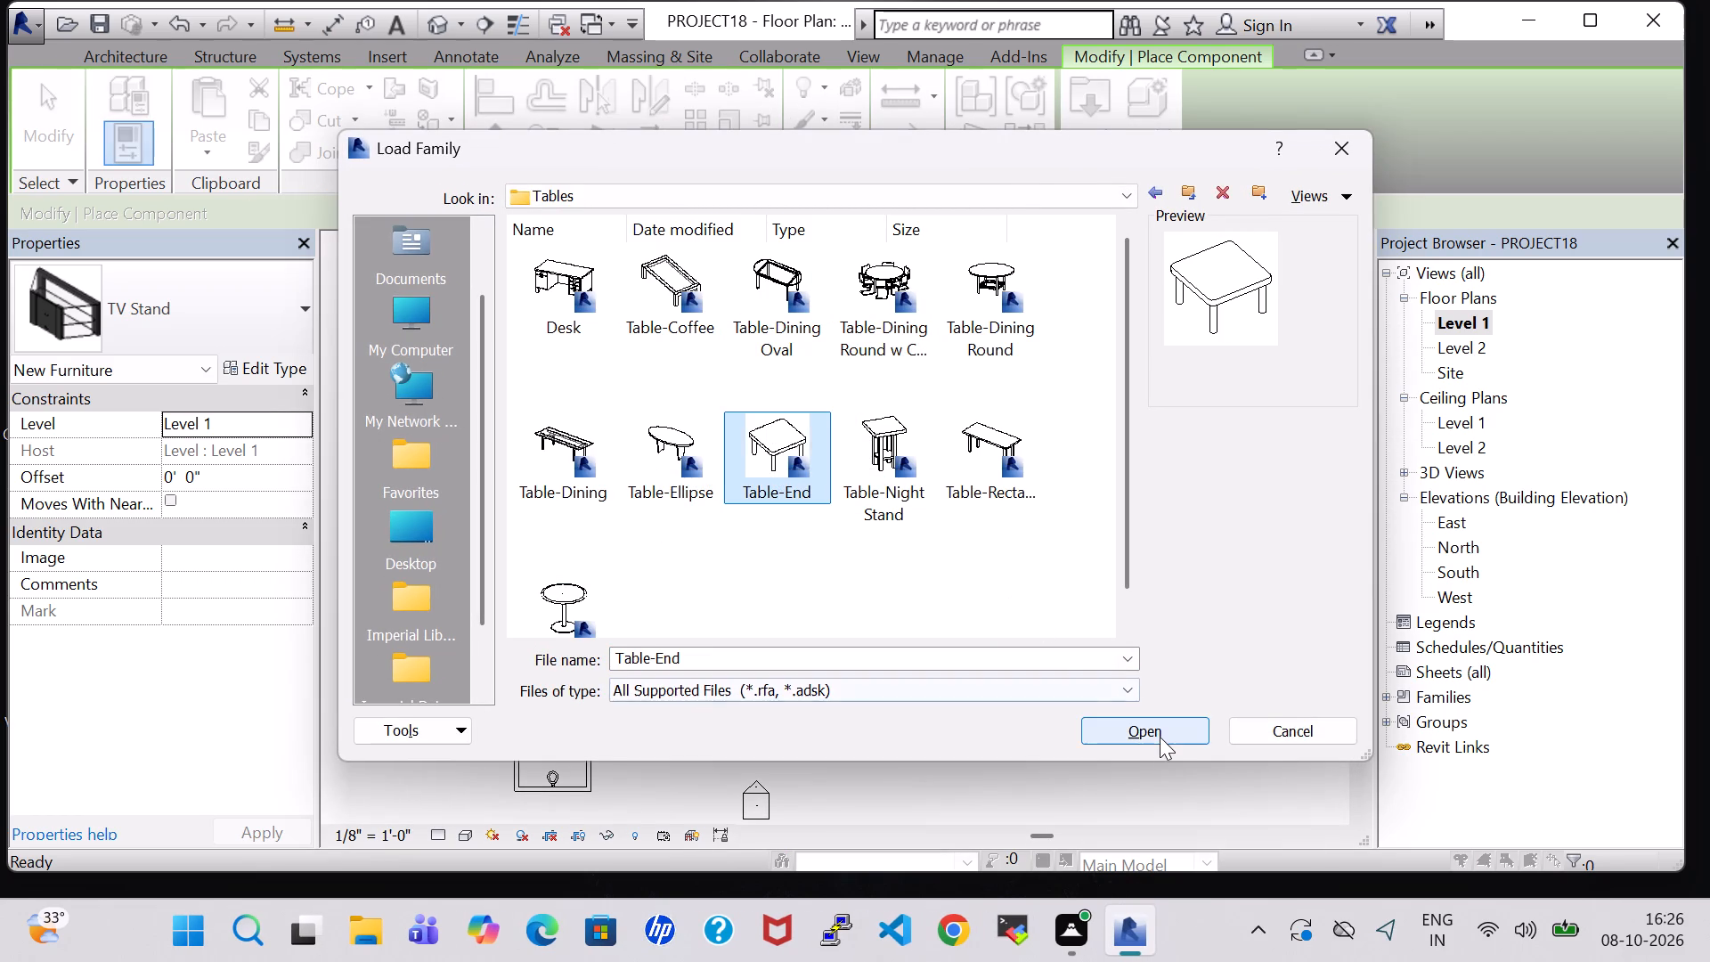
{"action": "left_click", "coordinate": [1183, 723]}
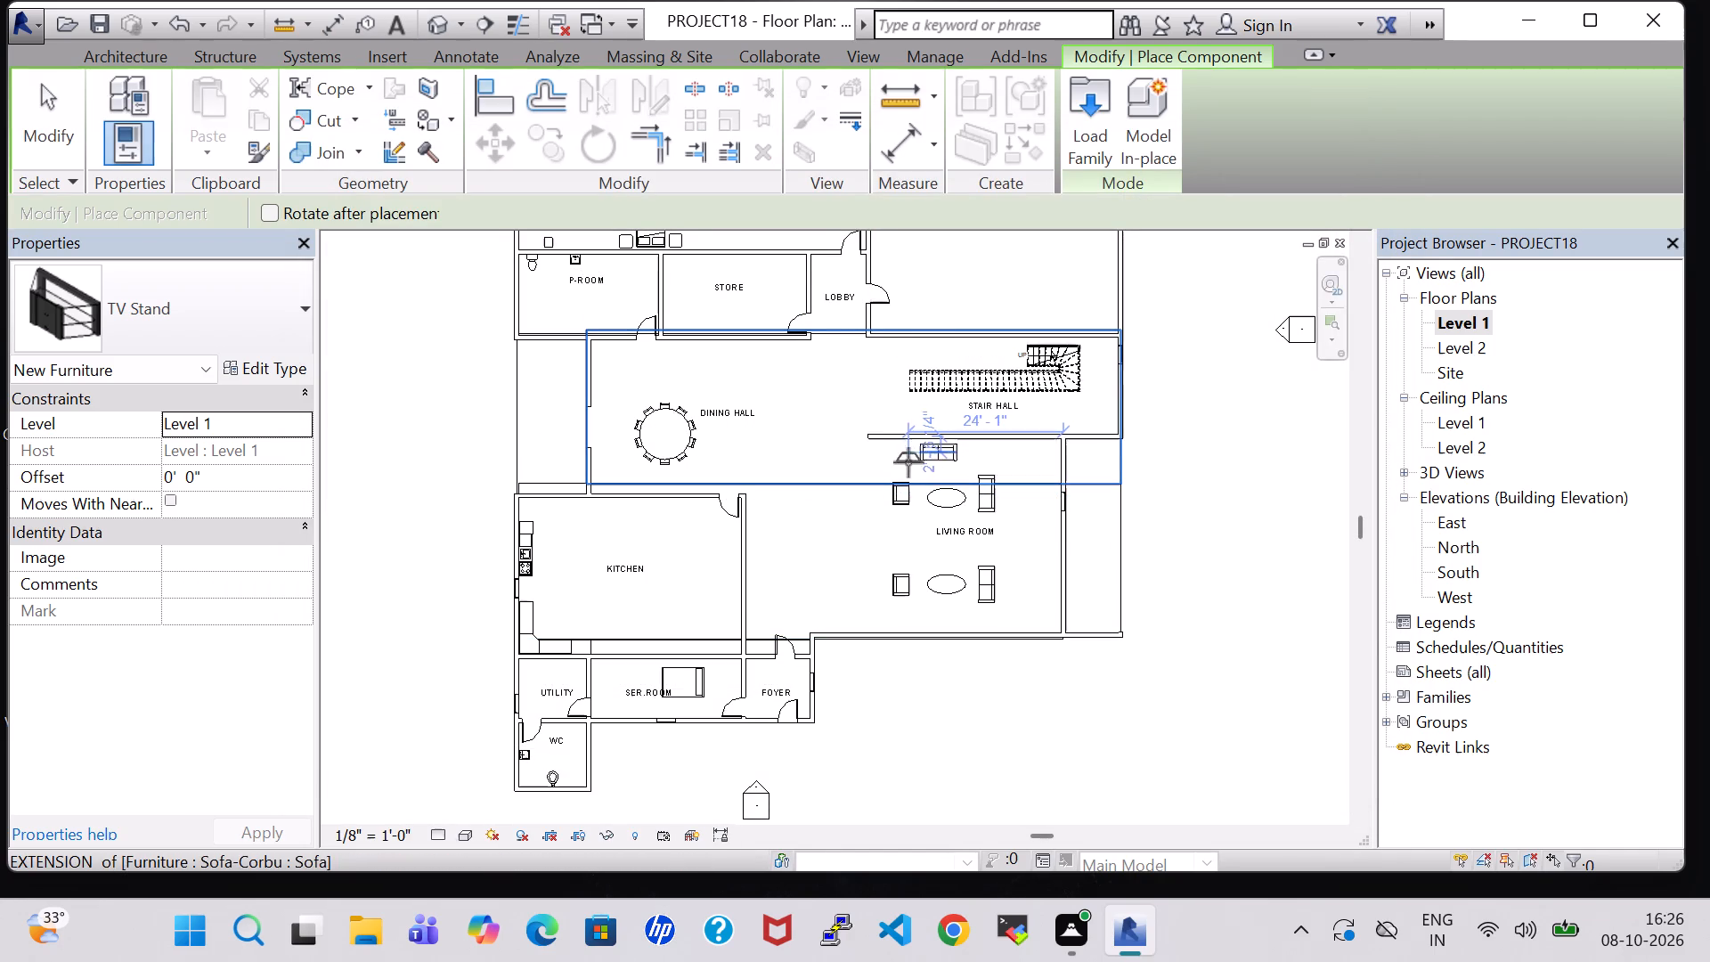
Load the Table-Dining Oval component family from the US Imperial furniture tables library.
{"action": "left_click", "coordinate": [1067, 113]}
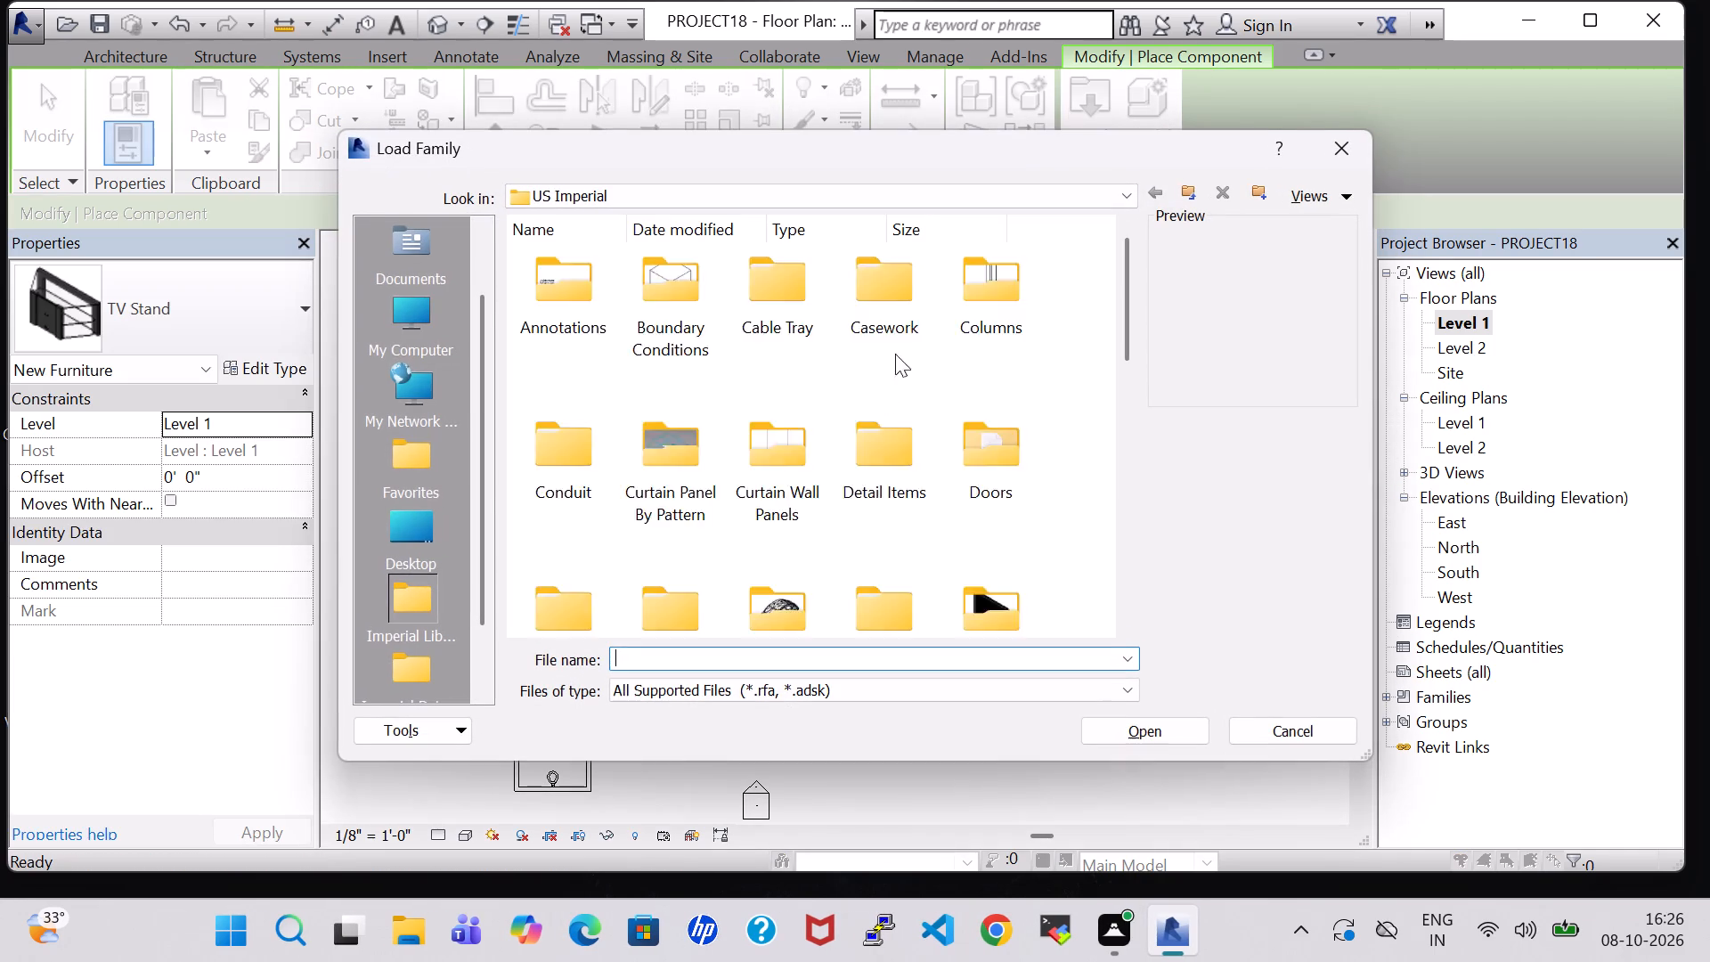
{"action": "scroll", "coordinate": [869, 423], "scroll_direction": "down", "scroll_amount": 2}
{"action": "scroll", "coordinate": [967, 293], "scroll_direction": "up", "scroll_amount": 1}
{"action": "double_click", "coordinate": [980, 361]}
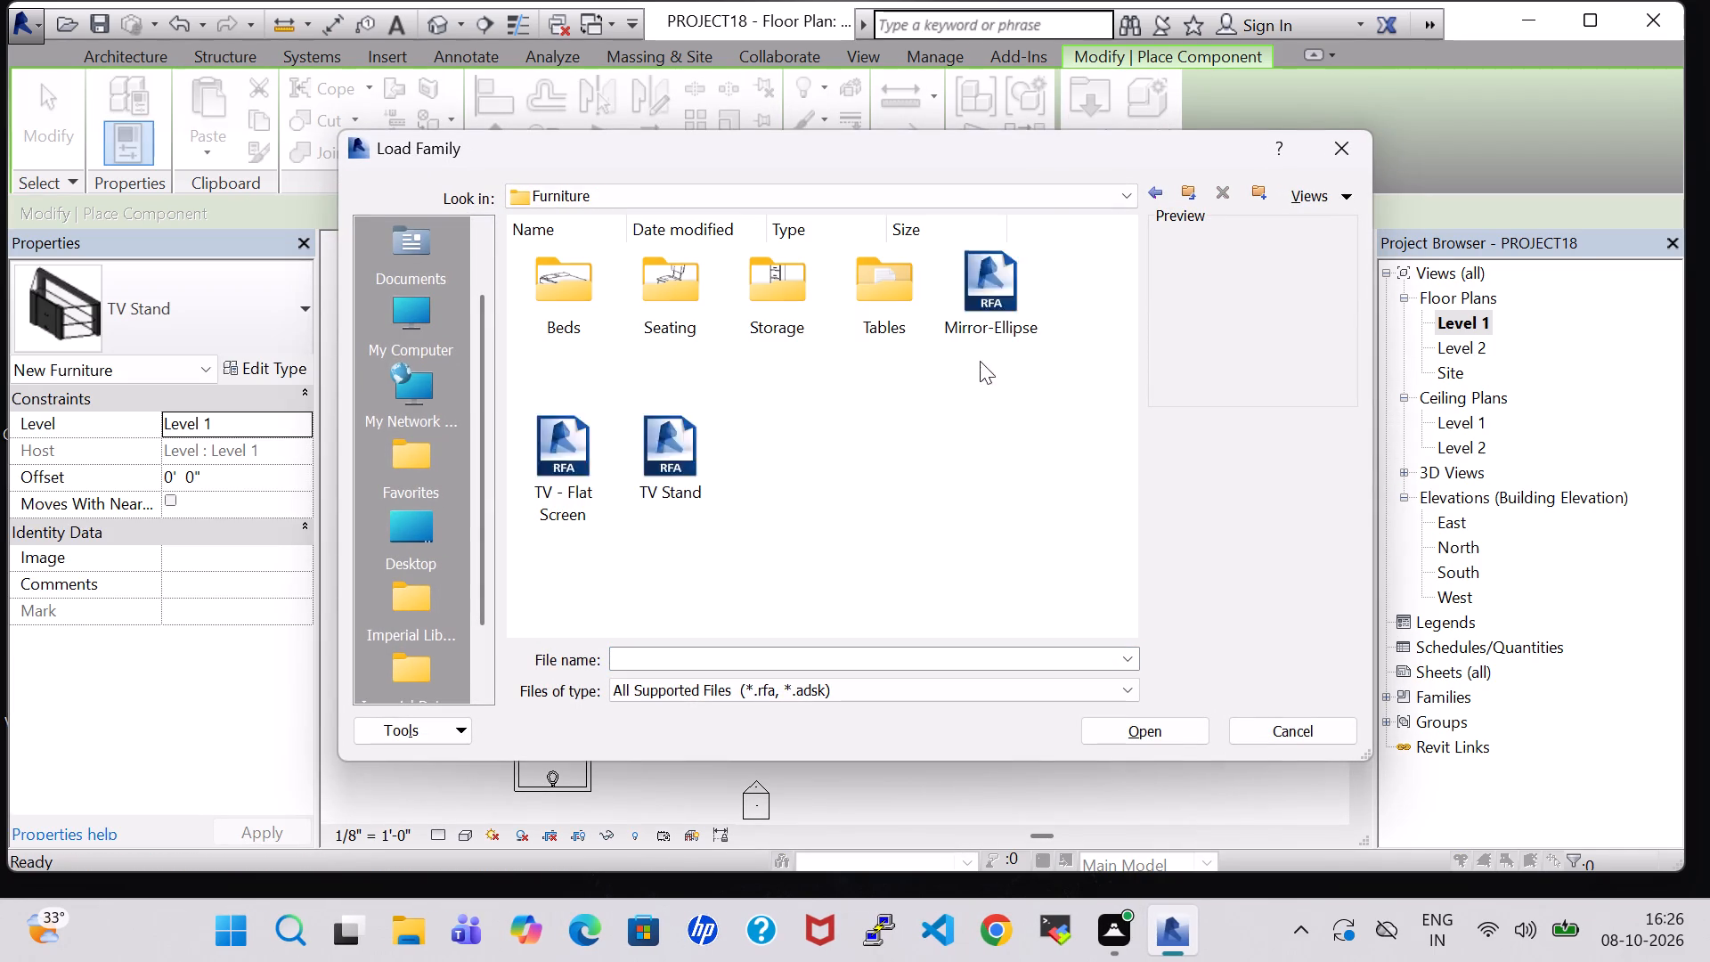
{"action": "double_click", "coordinate": [854, 301]}
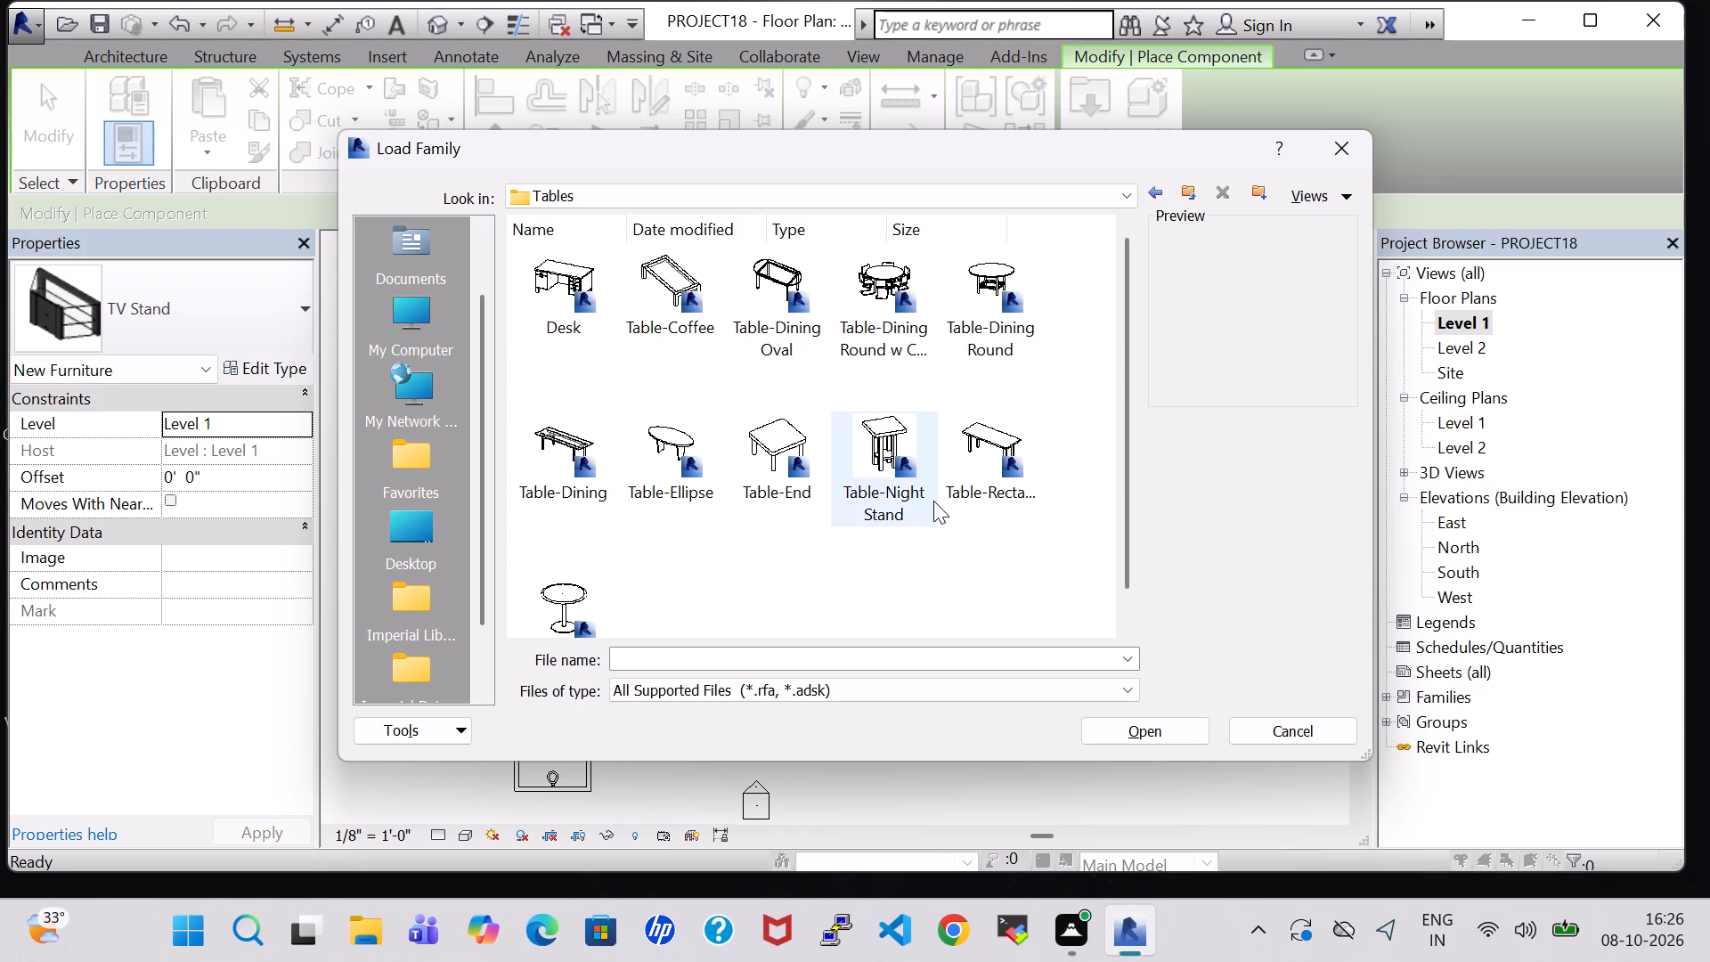
{"action": "left_click", "coordinate": [784, 325]}
{"action": "left_click", "coordinate": [1153, 747]}
{"action": "left_click", "coordinate": [1149, 738]}
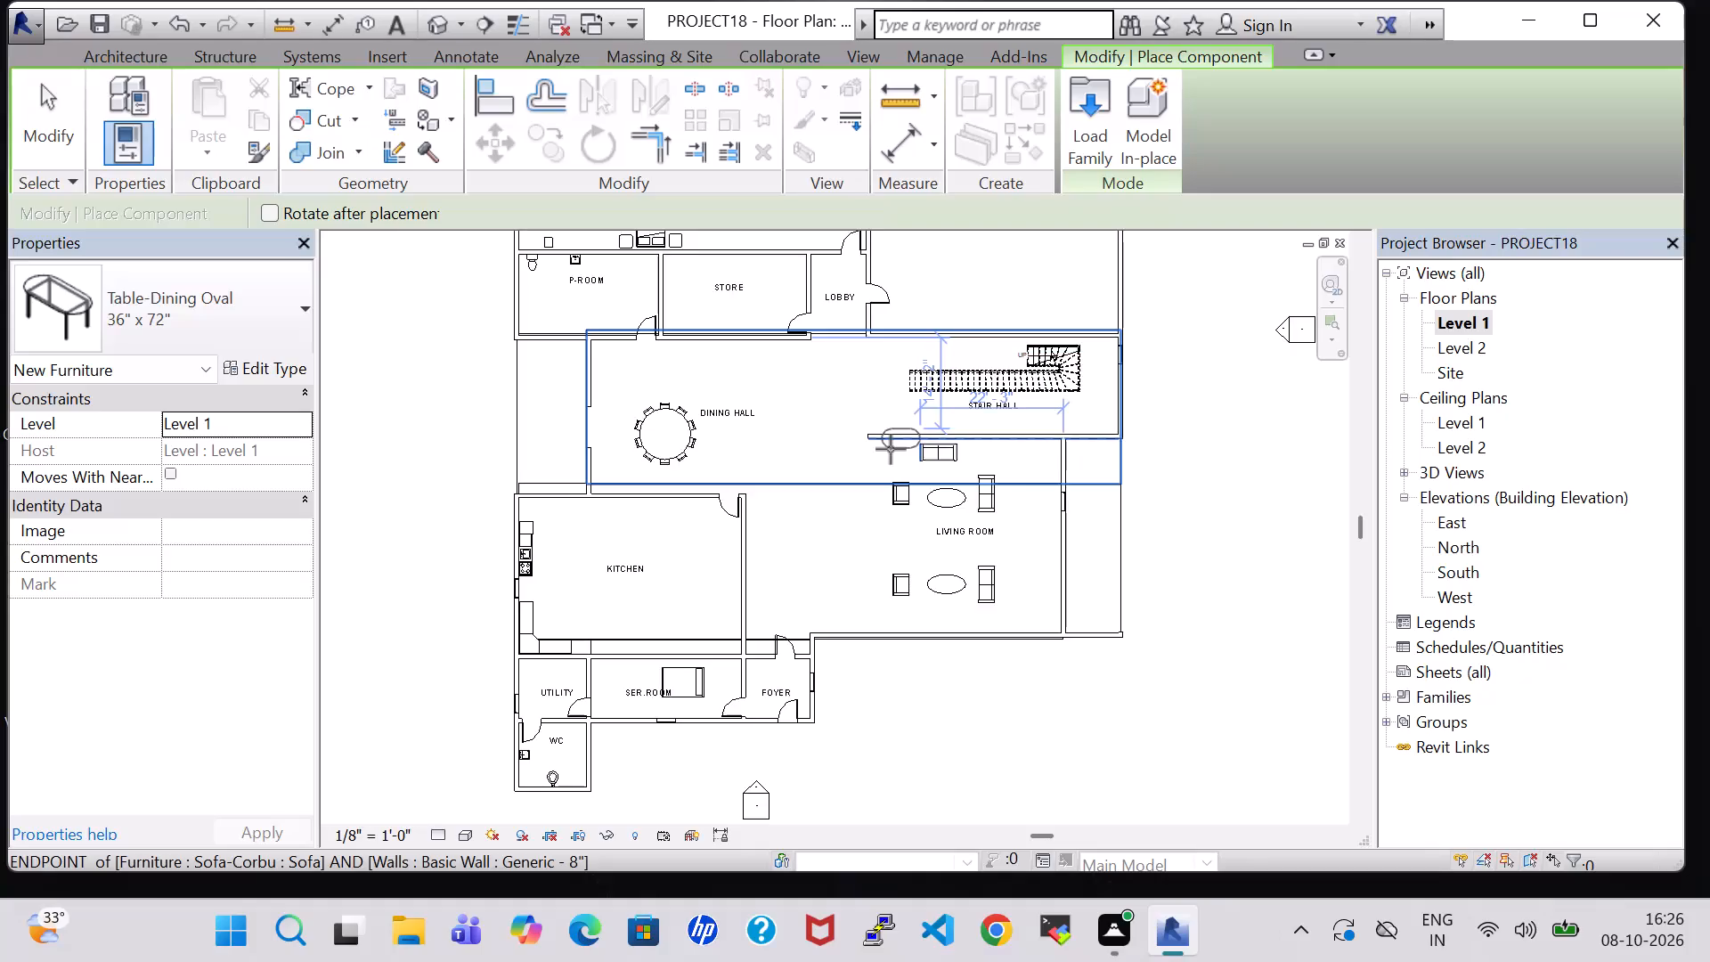
Place two 36" x 72" Table-Dining Oval tables in line with the living room's north sofa, one on each side of it.
{"action": "scroll", "coordinate": [891, 449], "scroll_direction": "up", "scroll_amount": 7}
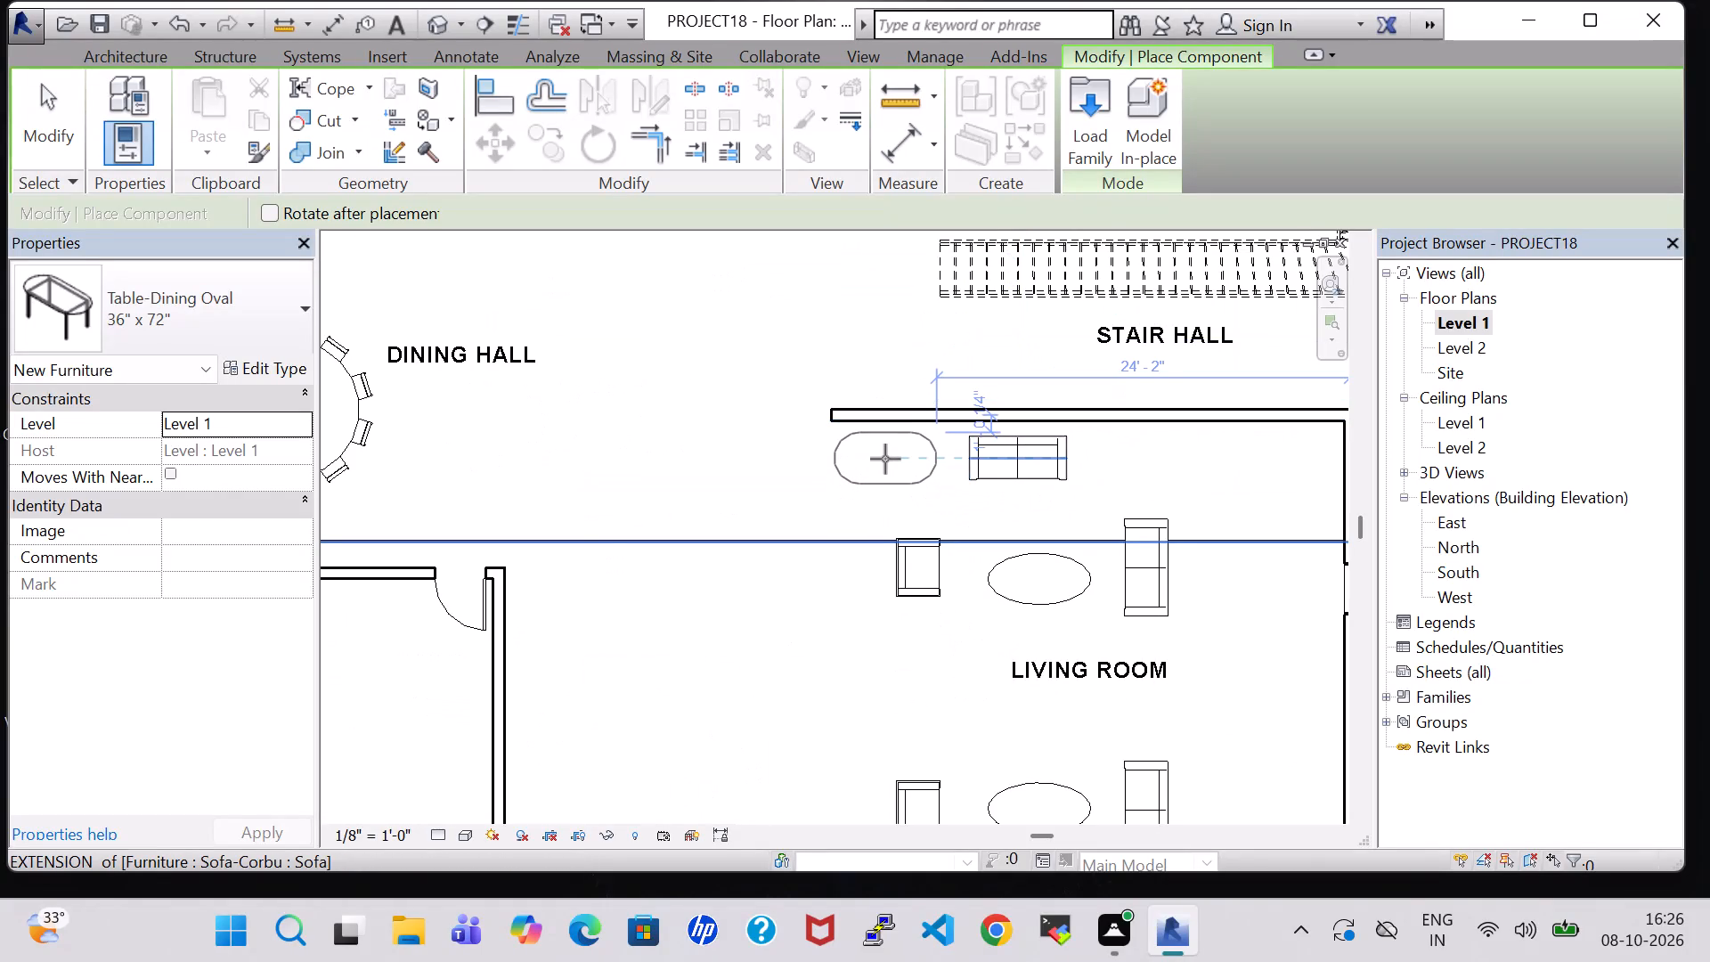
{"action": "left_click", "coordinate": [885, 459]}
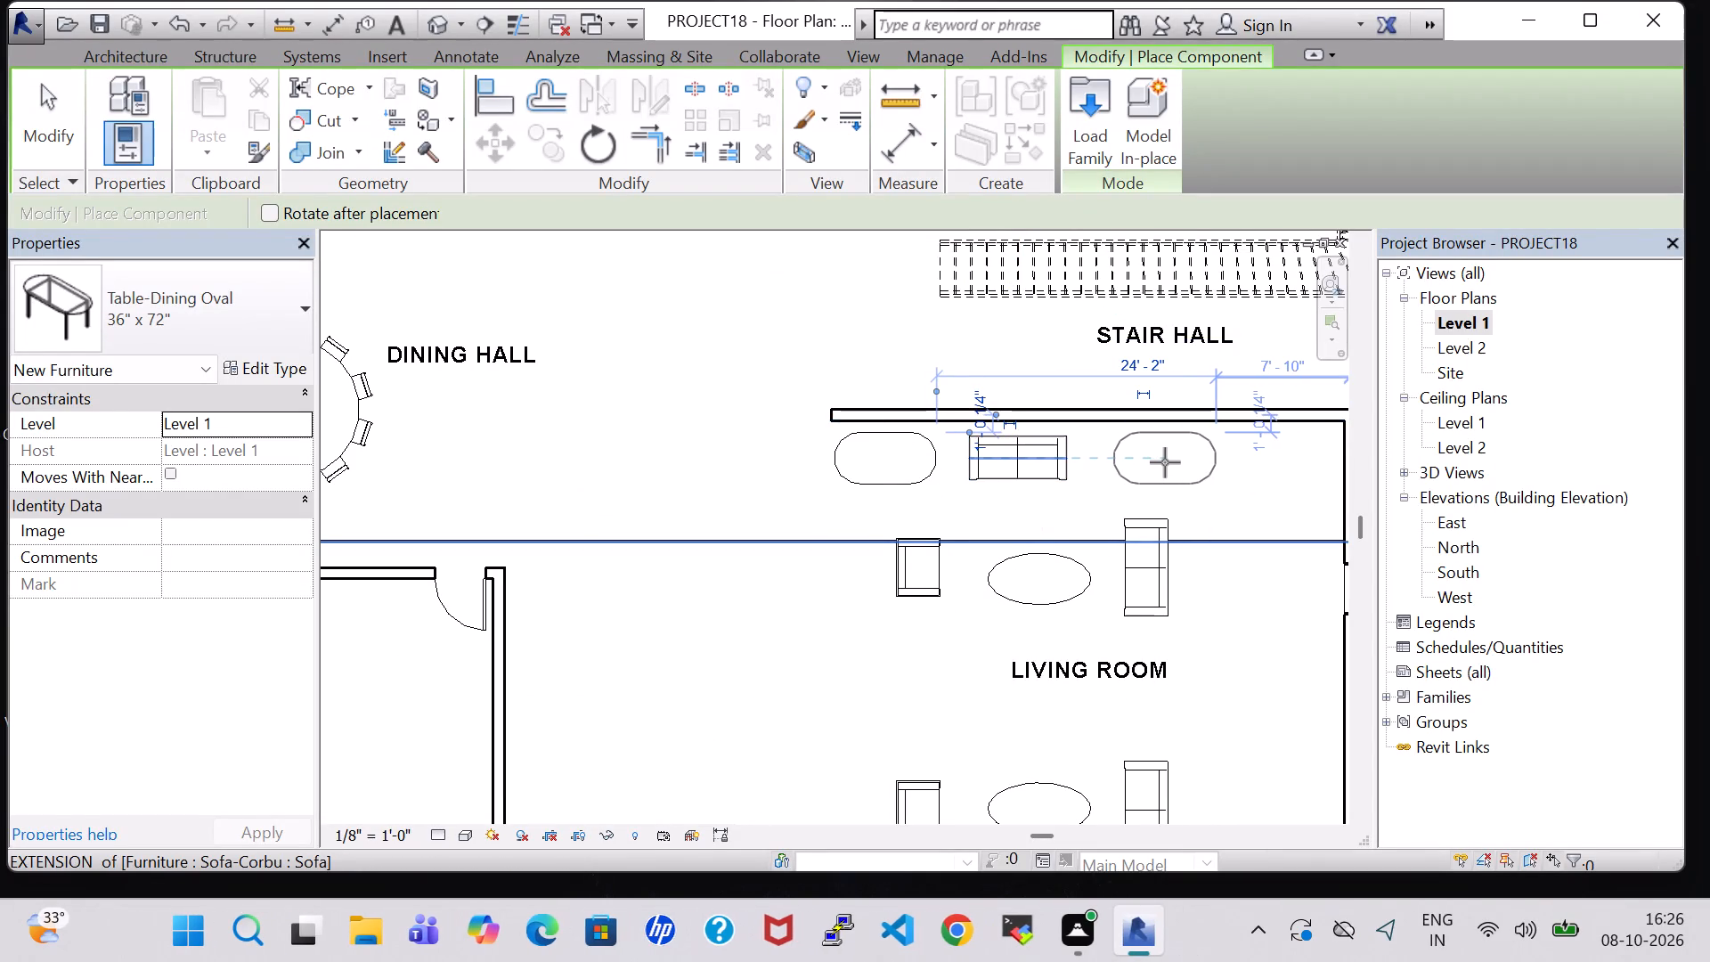
{"action": "left_click", "coordinate": [1165, 462]}
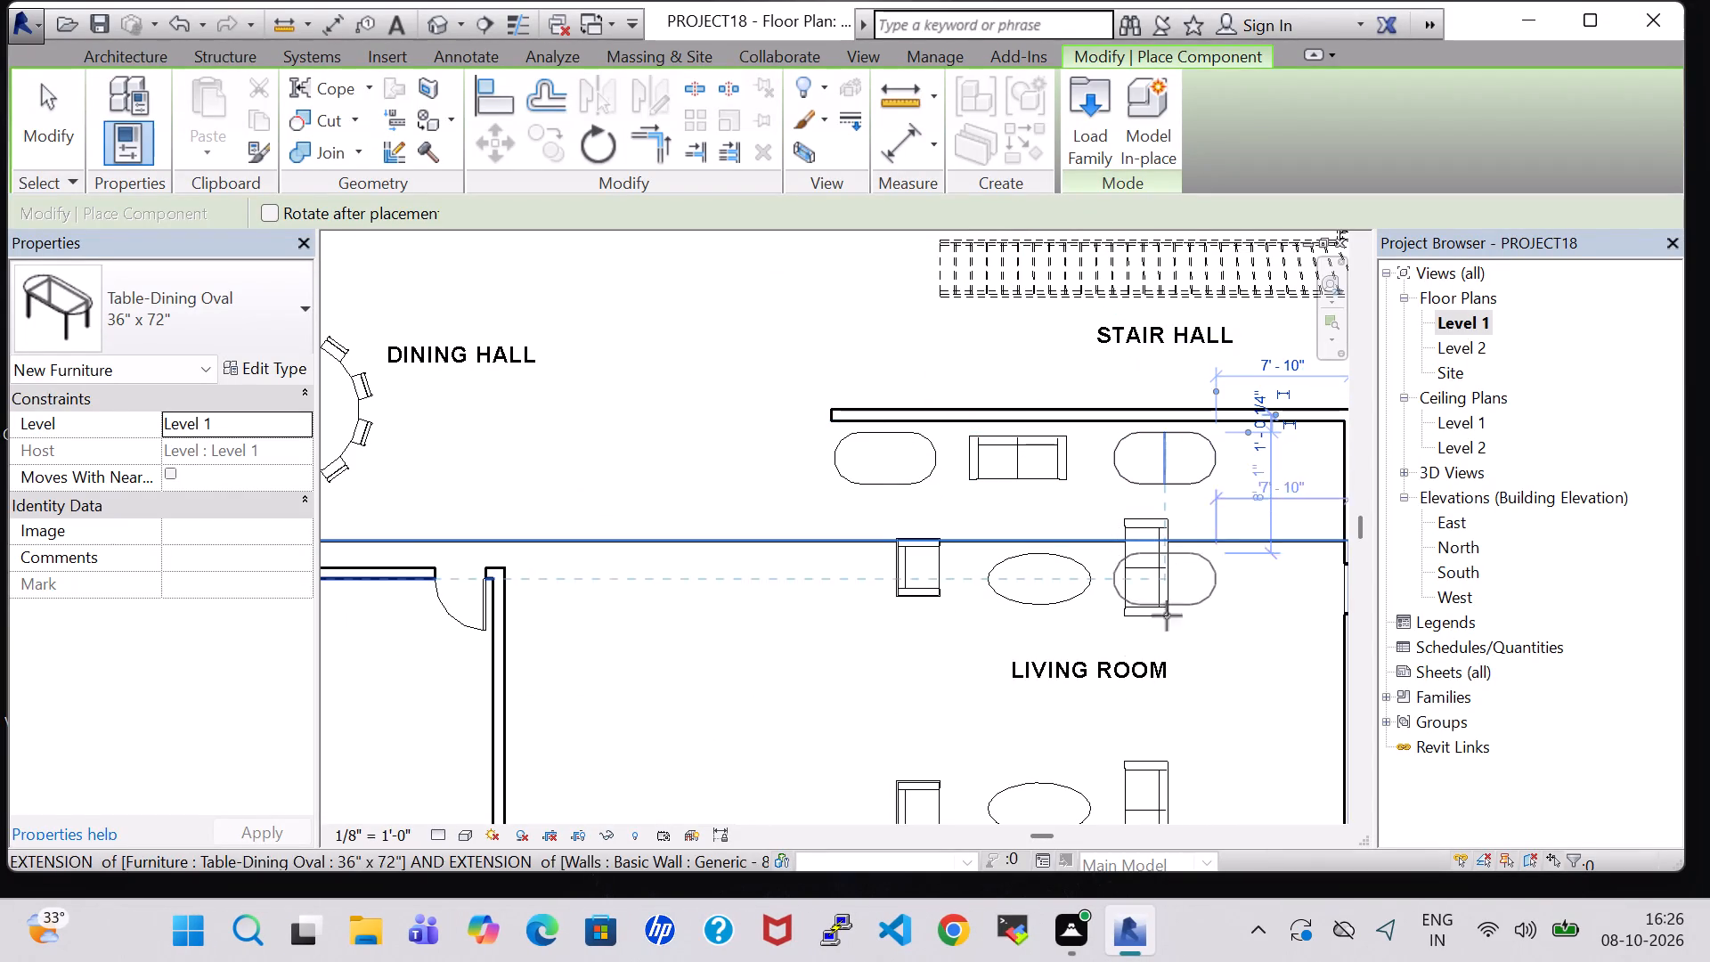
{"action": "middle_click_drag", "start_coordinate": [1171, 679], "coordinate": [1162, 485]}
{"action": "scroll", "coordinate": [1162, 485], "scroll_direction": "up", "scroll_amount": 1}
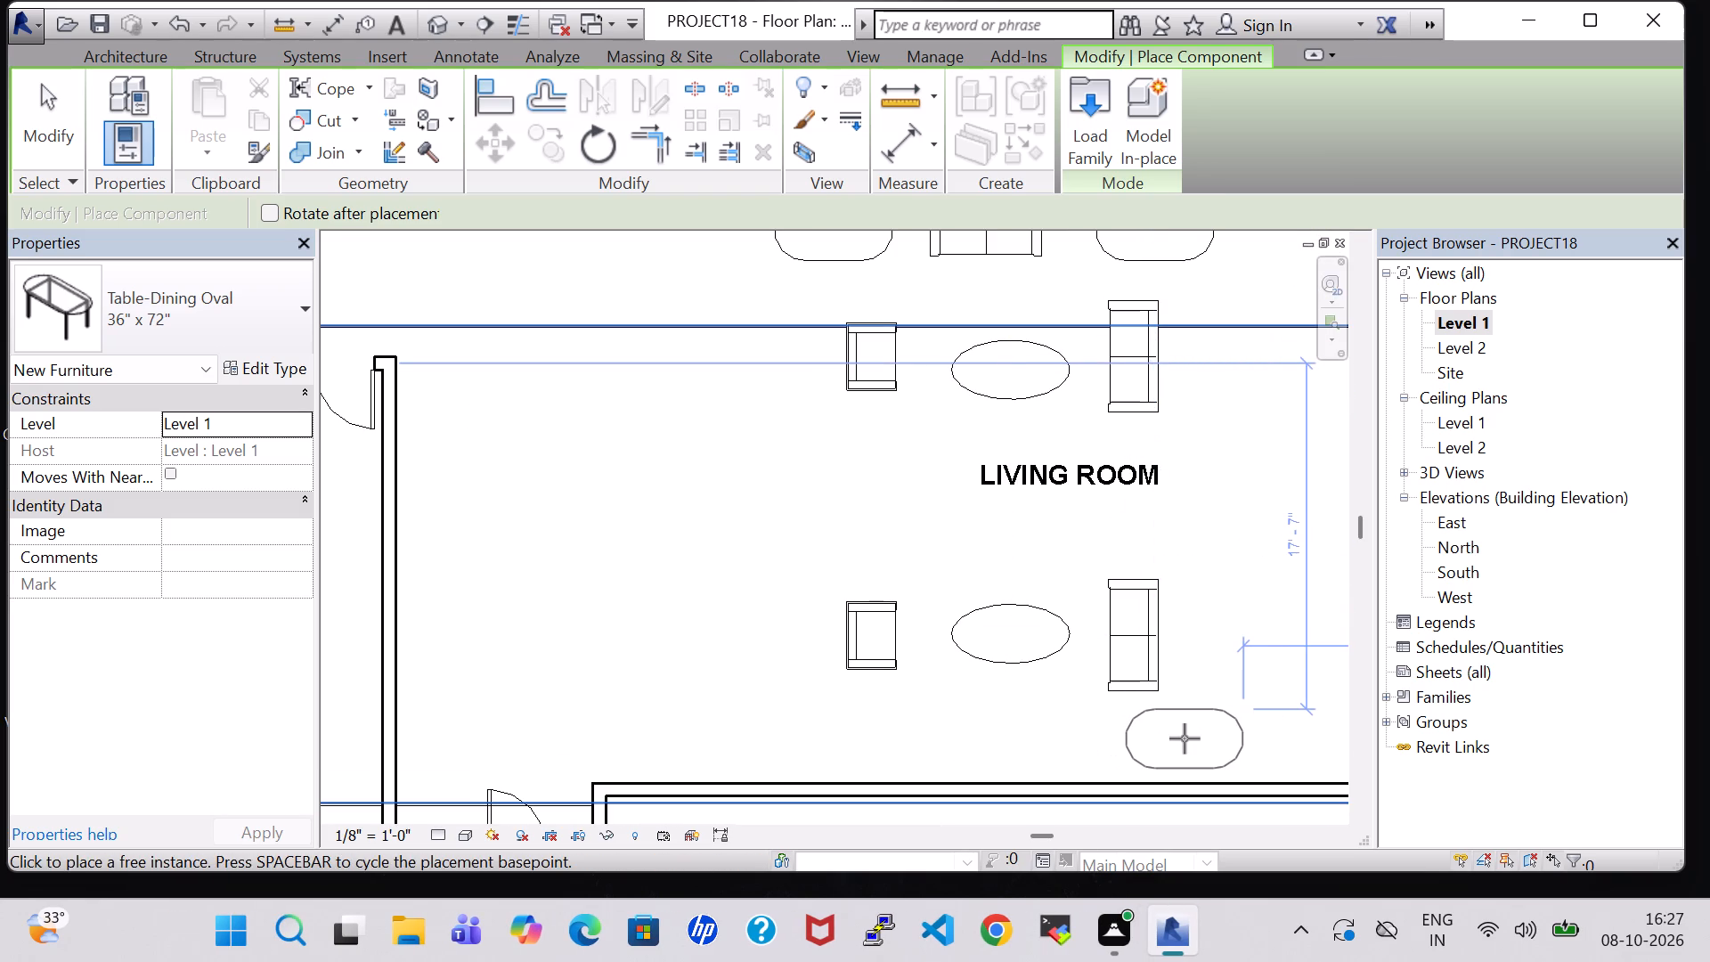
{"action": "key", "text": "Escape"}
{"action": "key", "text": "Escape"}
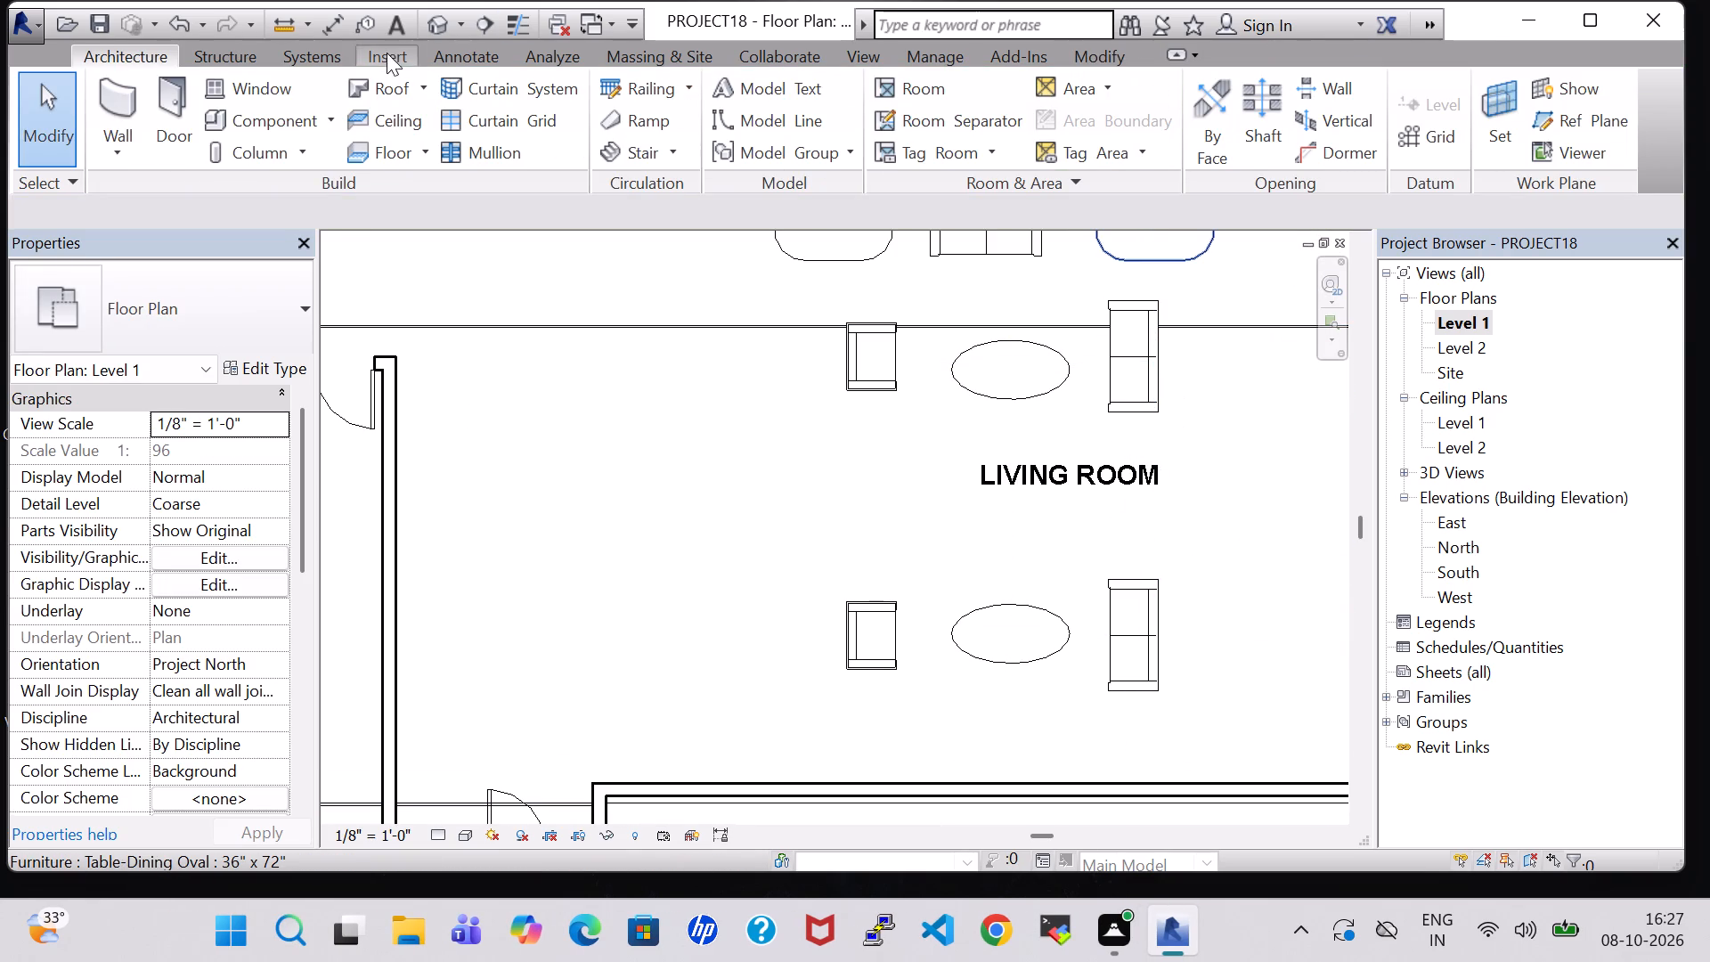
In the 3D view, nudge the round dining table with chairs three increments north and one east.
{"action": "left_click", "coordinate": [434, 33]}
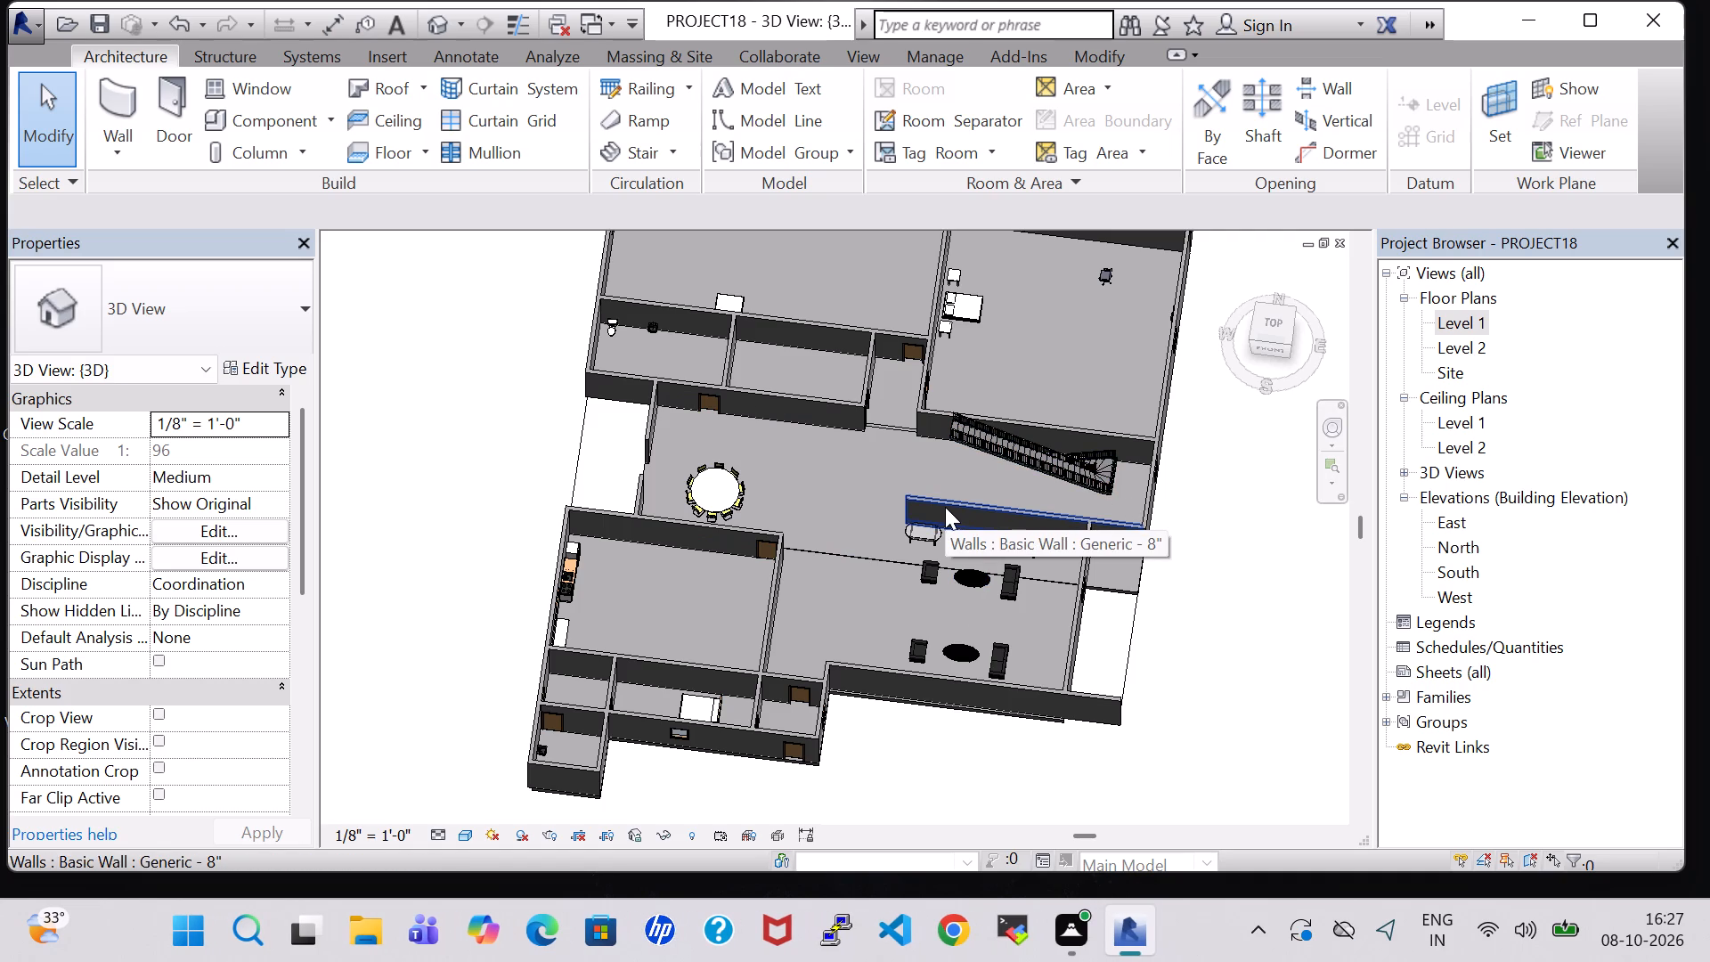
{"action": "left_click", "coordinate": [737, 506]}
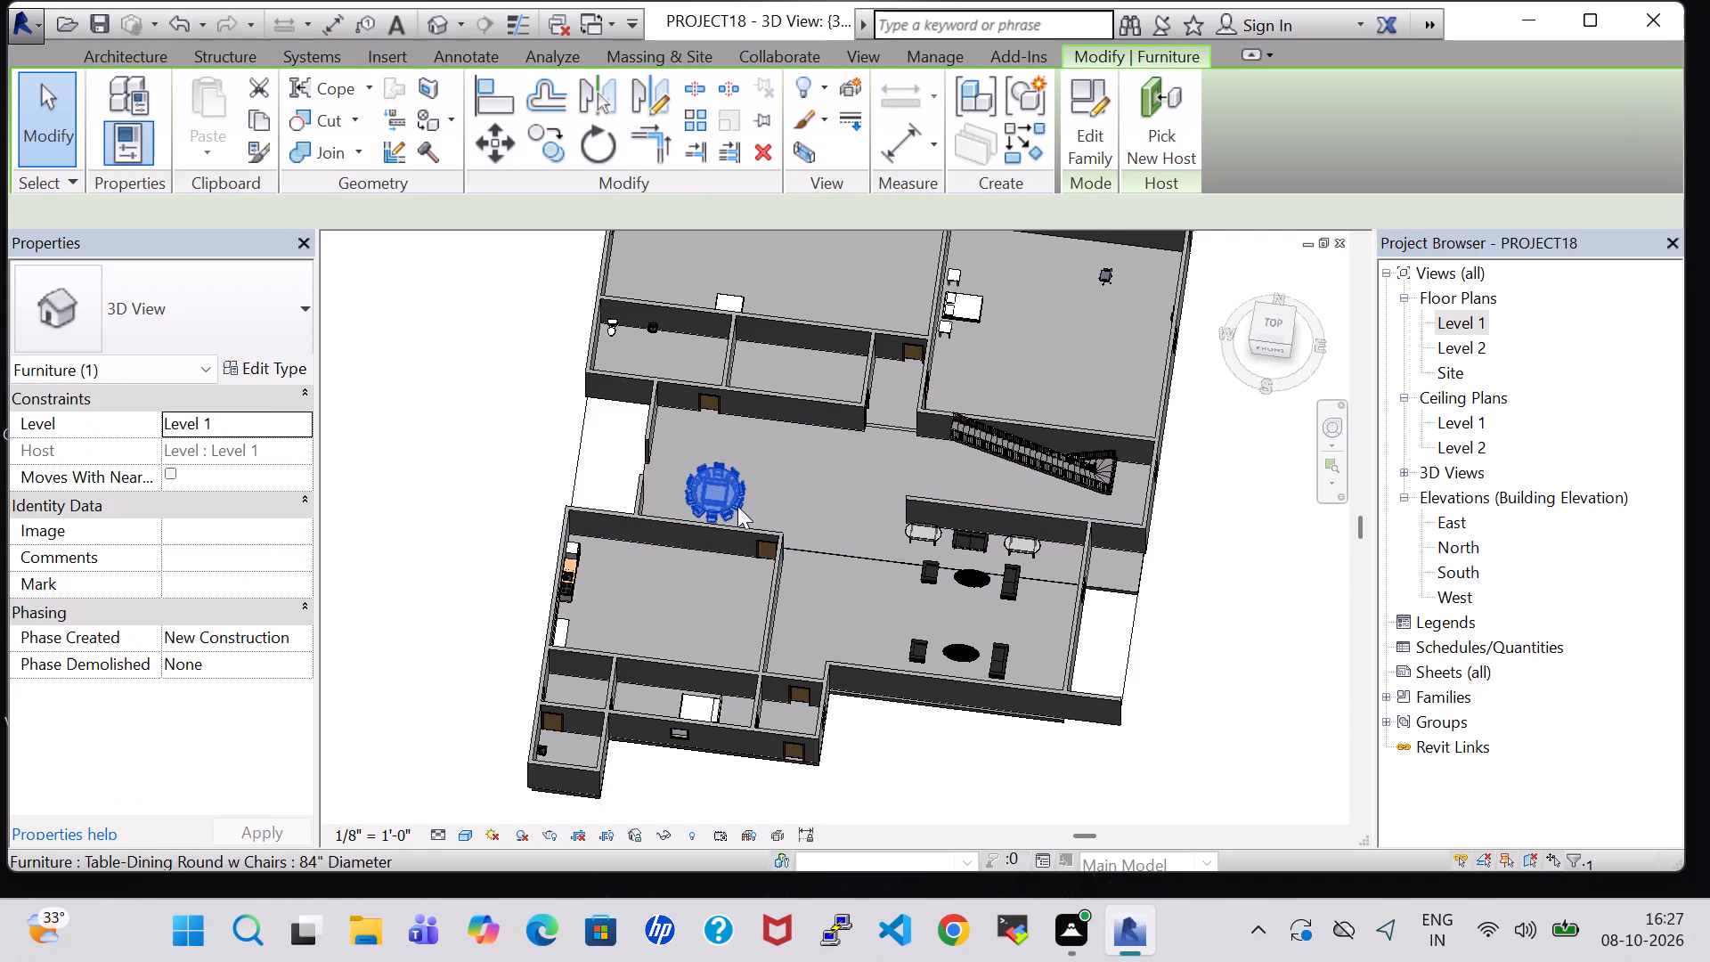
{"action": "key", "text": "Up"}
{"action": "key", "text": "Up"}
{"action": "key", "text": "Up"}
{"action": "key", "text": "Right"}
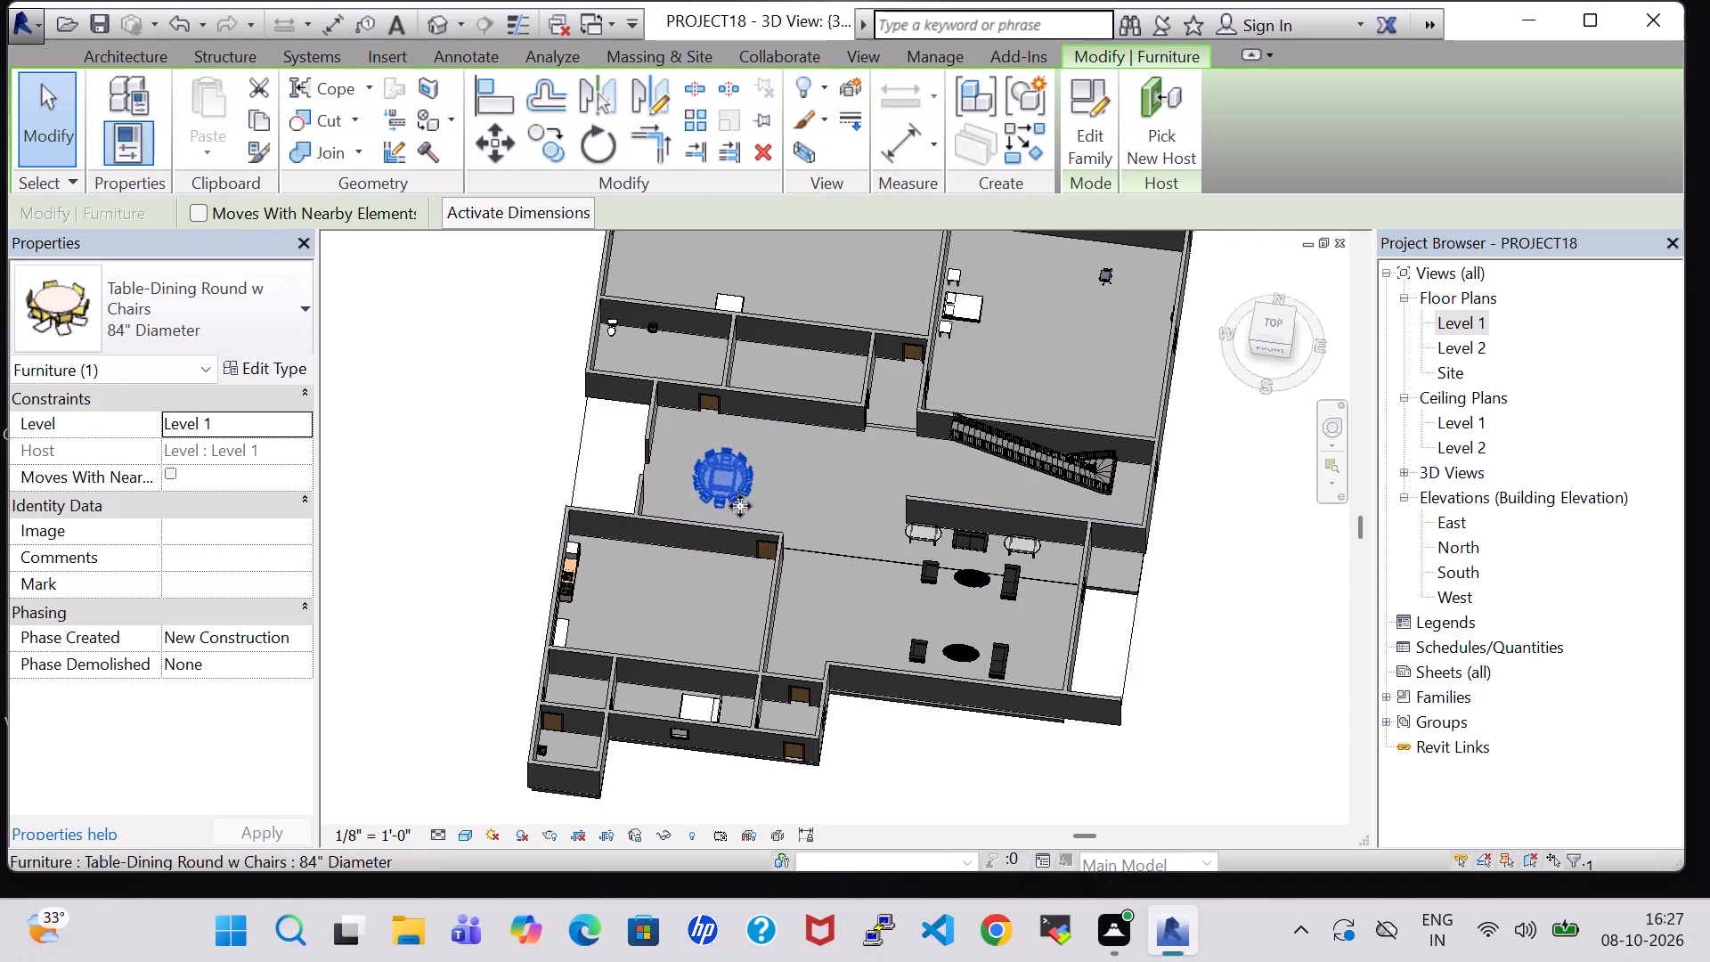
{"action": "left_click", "coordinate": [1212, 583]}
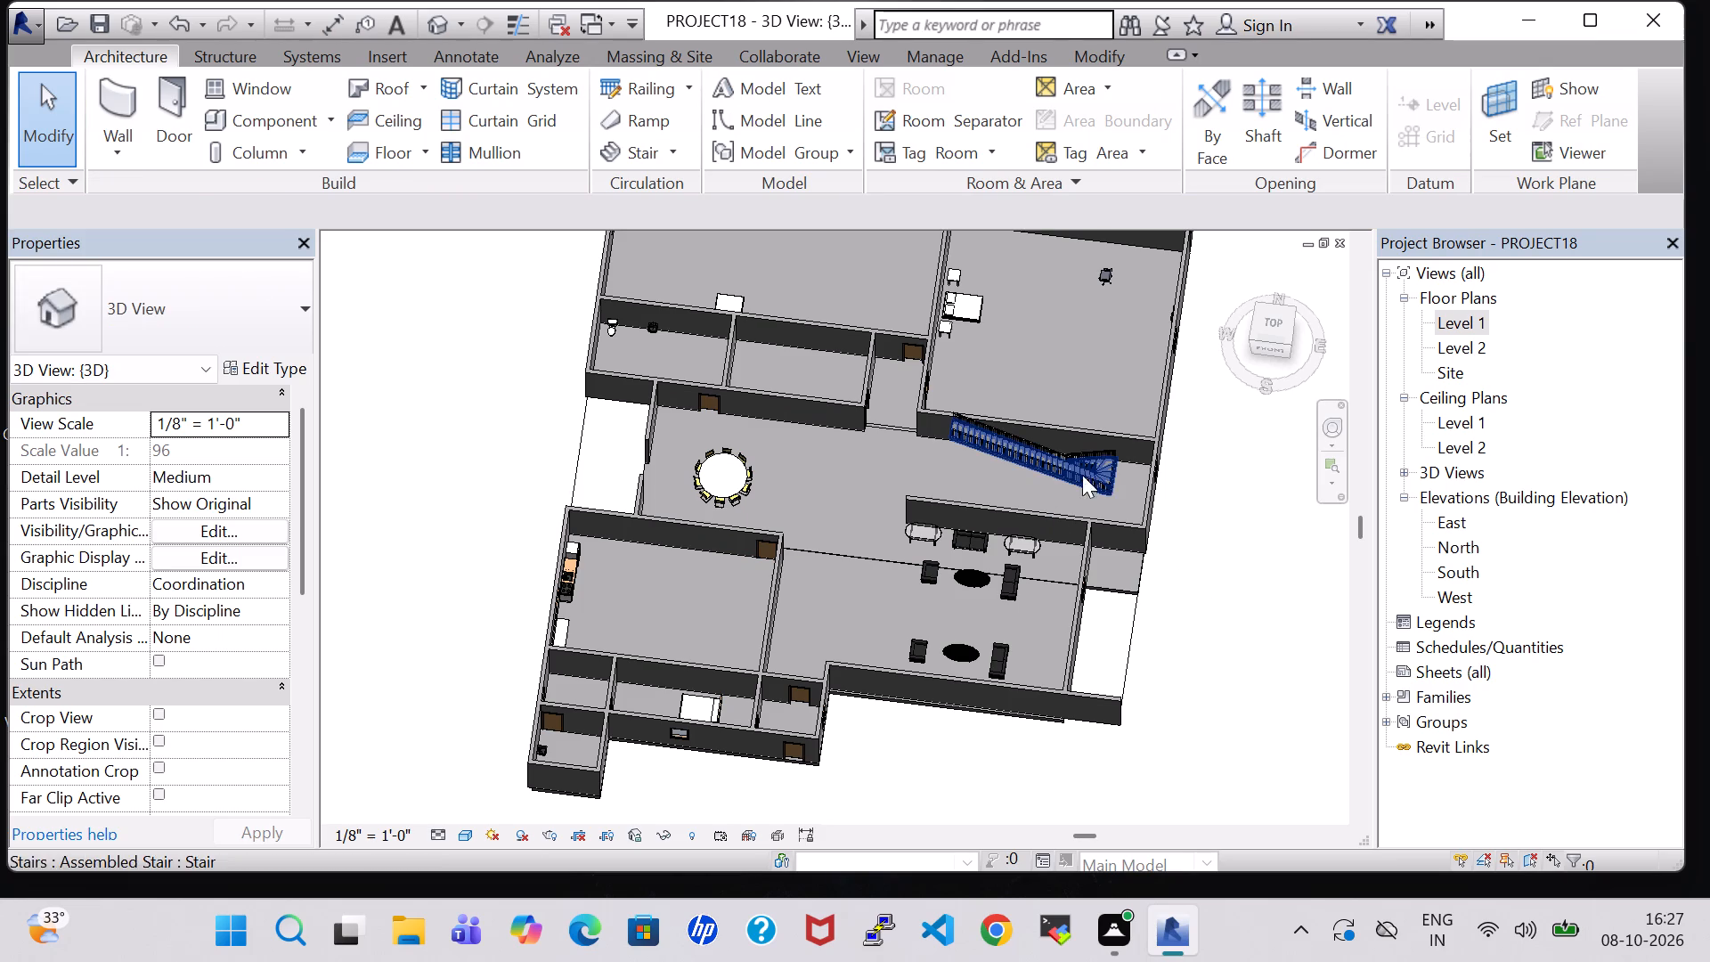
Examine the floors and furniture throughout the house in the 3D view, from angled and near-top viewpoints.
{"action": "middle_click_drag", "start_coordinate": [1246, 480], "coordinate": [1263, 579]}
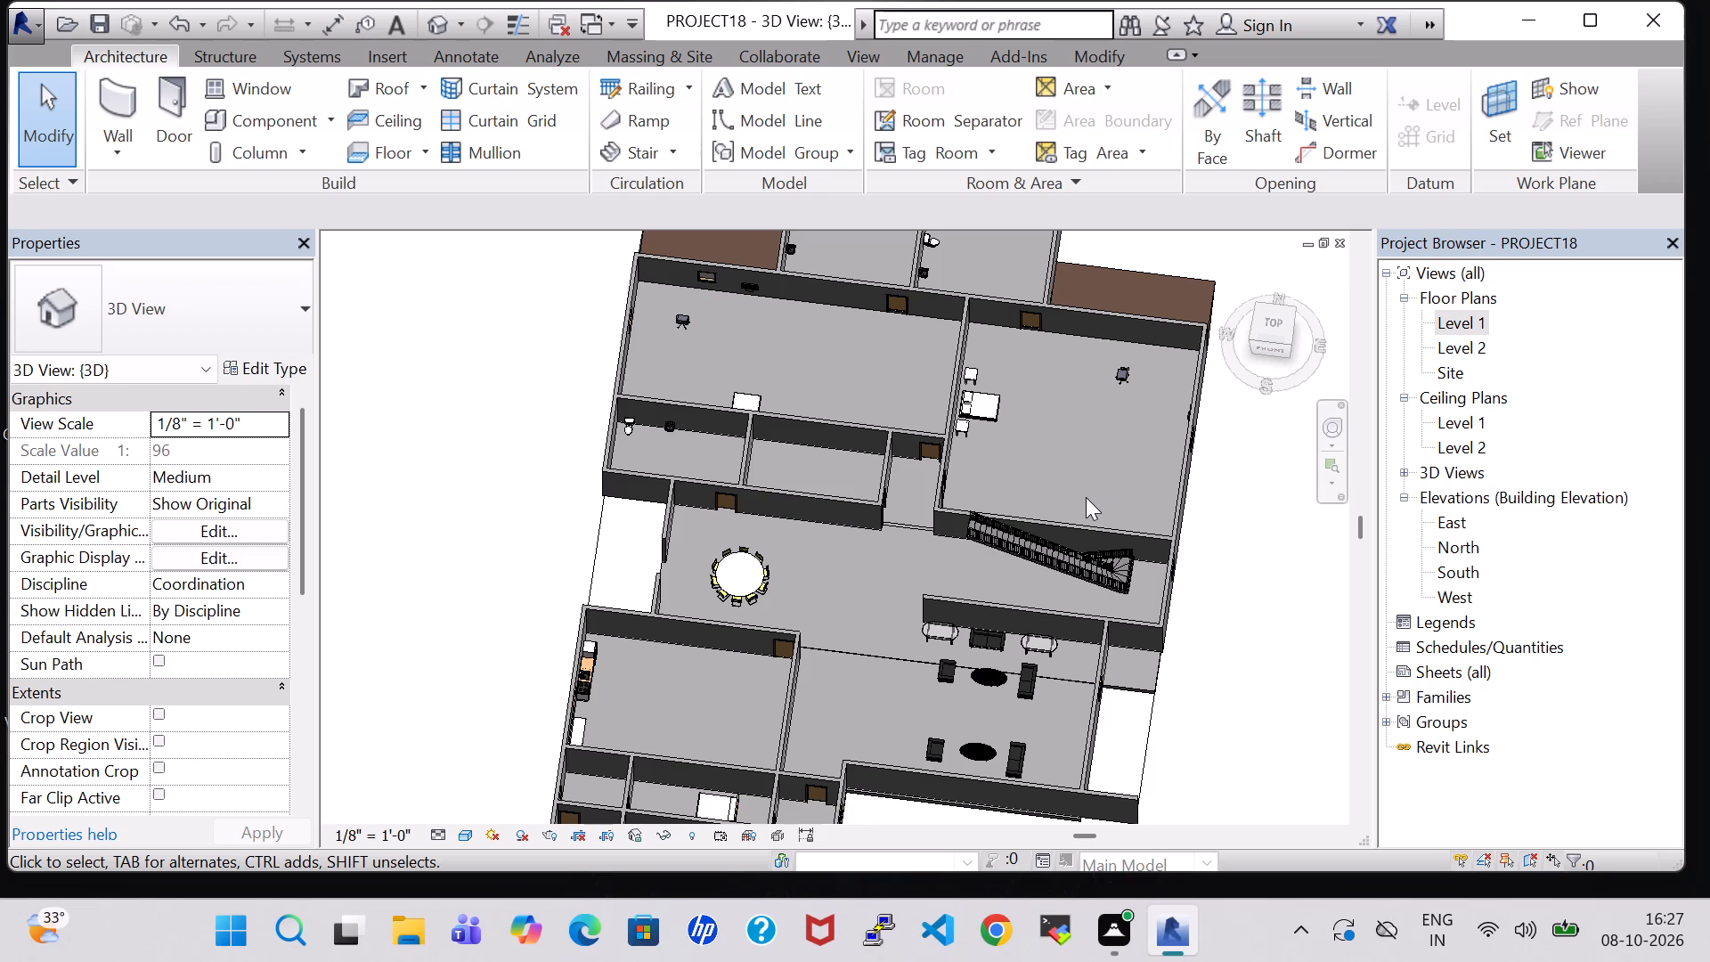
{"action": "scroll", "coordinate": [962, 465], "scroll_direction": "up", "scroll_amount": 1}
{"action": "middle_click_drag", "start_coordinate": [962, 465], "coordinate": [820, 520], "text": "shift"}
{"action": "middle_click_drag", "start_coordinate": [1054, 299], "coordinate": [835, 467]}
{"action": "scroll", "coordinate": [835, 467], "scroll_direction": "up", "scroll_amount": 1}
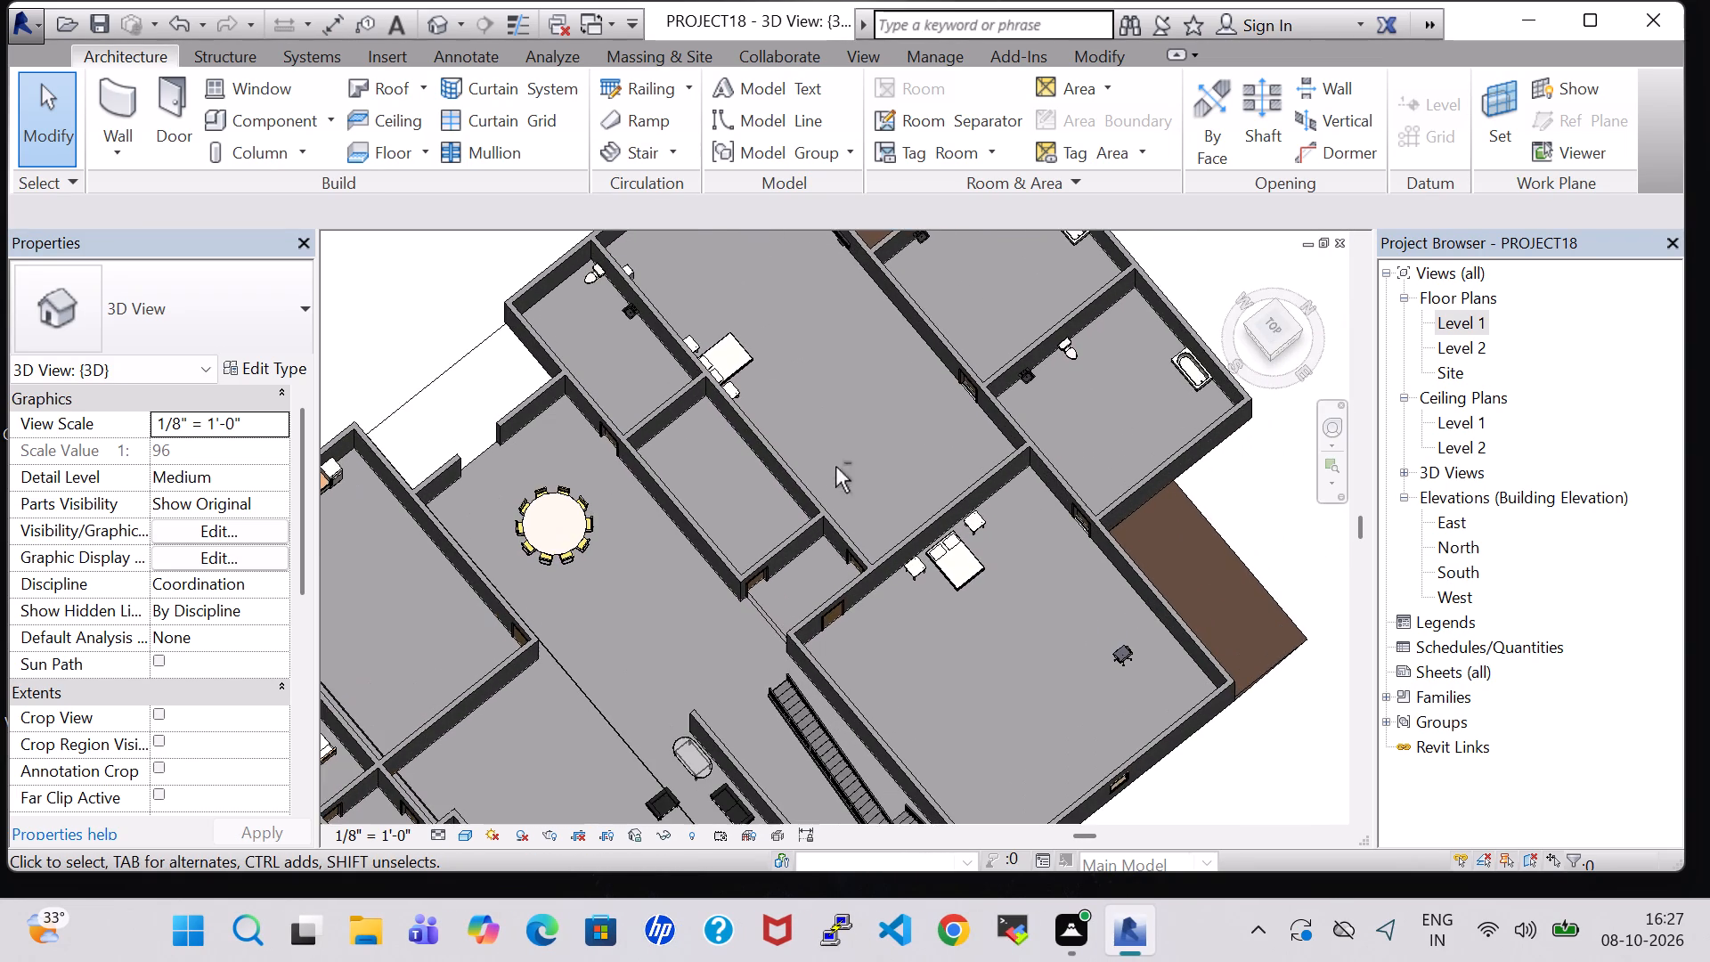
{"action": "middle_click_drag", "start_coordinate": [835, 467], "coordinate": [781, 352], "text": "shift"}
{"action": "middle_click_drag", "start_coordinate": [1004, 529], "coordinate": [795, 457]}
{"action": "middle_click_drag", "start_coordinate": [765, 452], "coordinate": [697, 370], "text": "shift"}
{"action": "scroll", "coordinate": [765, 452], "scroll_direction": "up", "scroll_amount": 1, "text": "shift"}
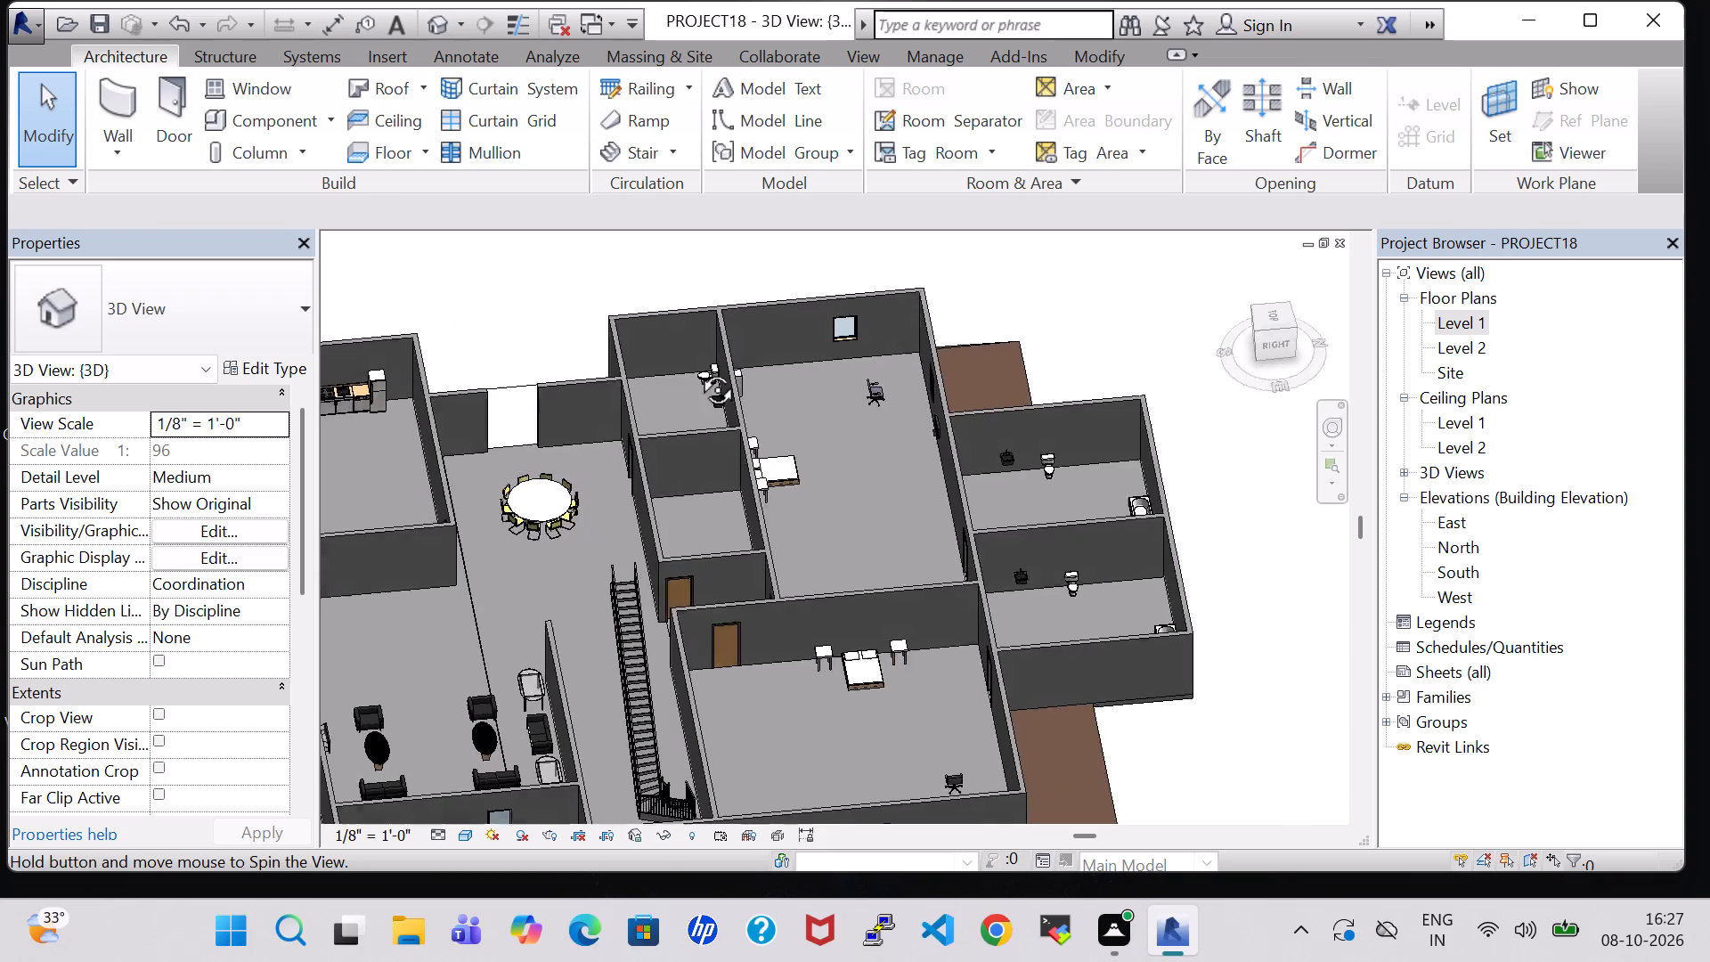
{"action": "middle_click_drag", "start_coordinate": [697, 370], "coordinate": [797, 526], "text": "shift"}
{"action": "middle_click_drag", "start_coordinate": [814, 518], "coordinate": [815, 504], "text": "shift"}
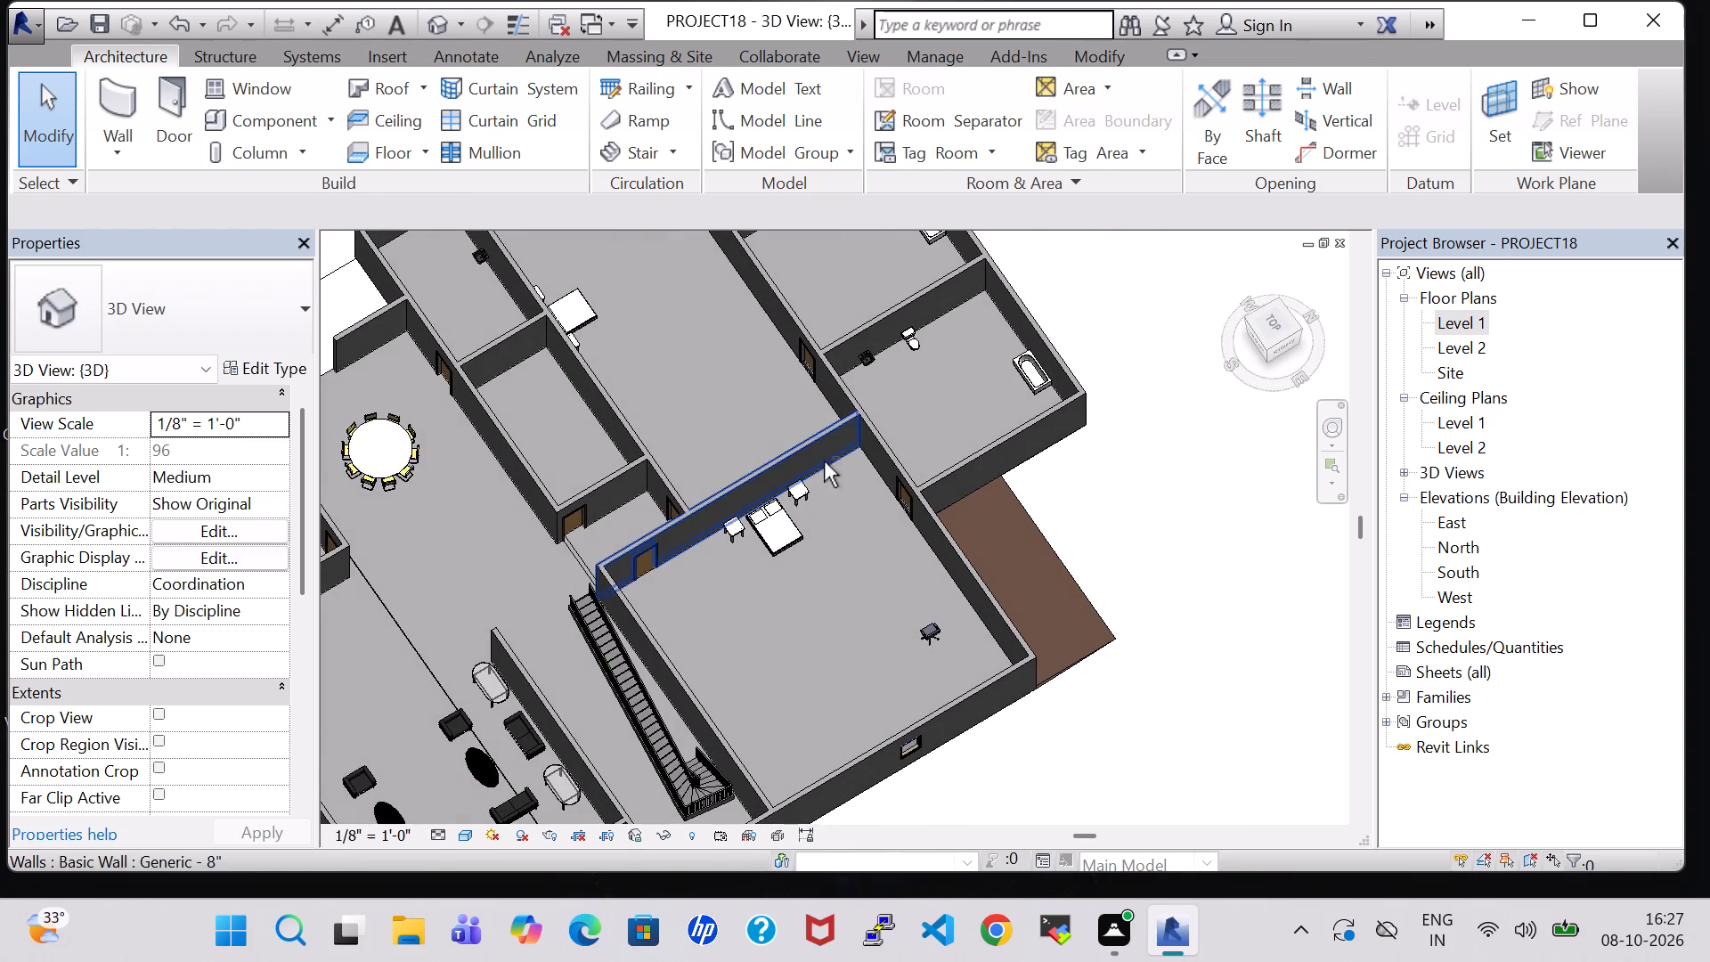
{"action": "scroll", "coordinate": [761, 405], "scroll_direction": "down", "scroll_amount": 2}
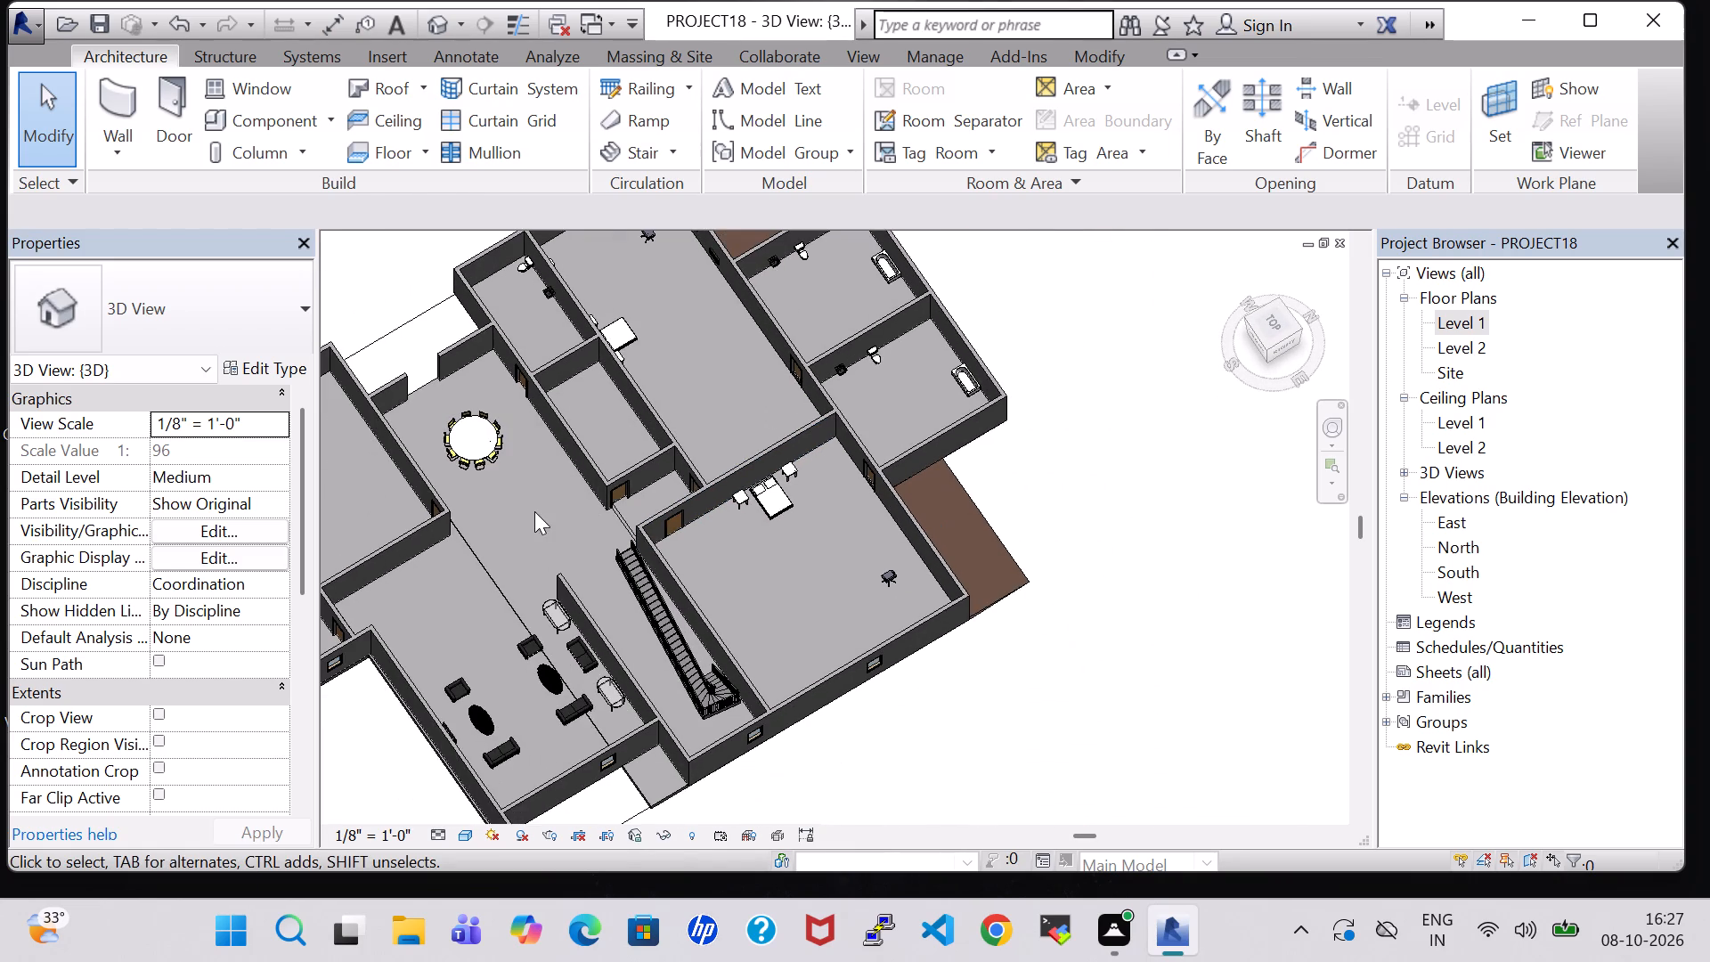
{"action": "middle_click_drag", "start_coordinate": [534, 511], "coordinate": [717, 593], "text": "shift"}
{"action": "middle_click_drag", "start_coordinate": [647, 563], "coordinate": [904, 536]}
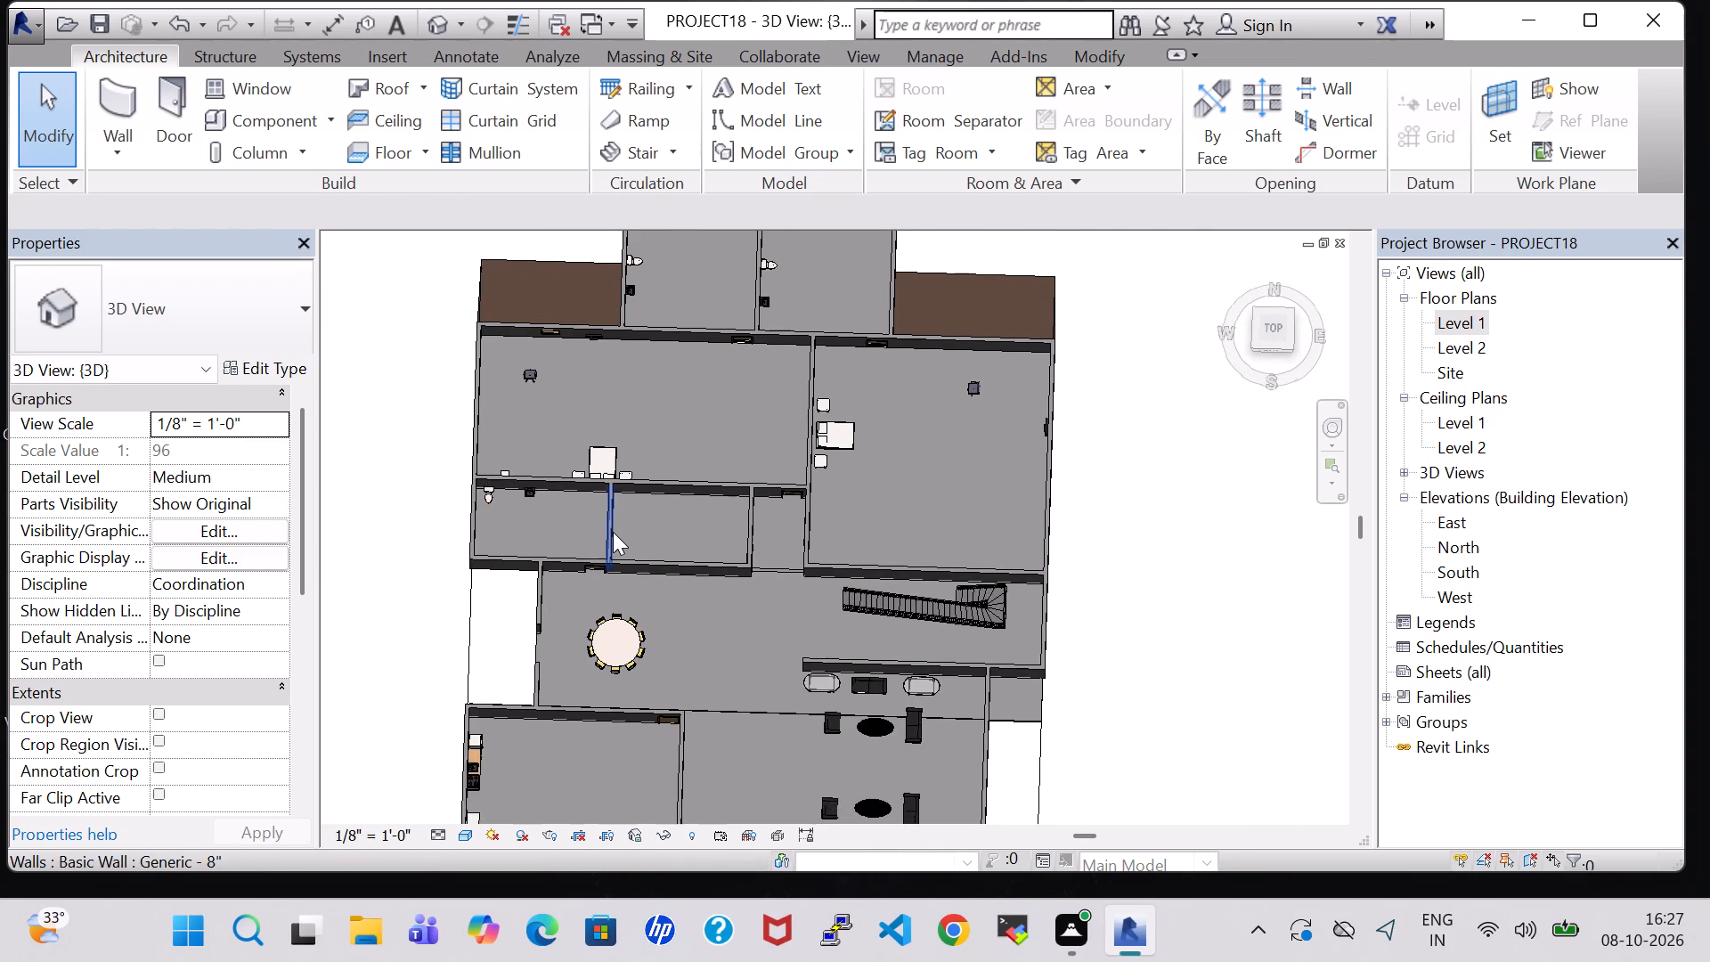
{"action": "scroll", "coordinate": [613, 532], "scroll_direction": "up", "scroll_amount": 4}
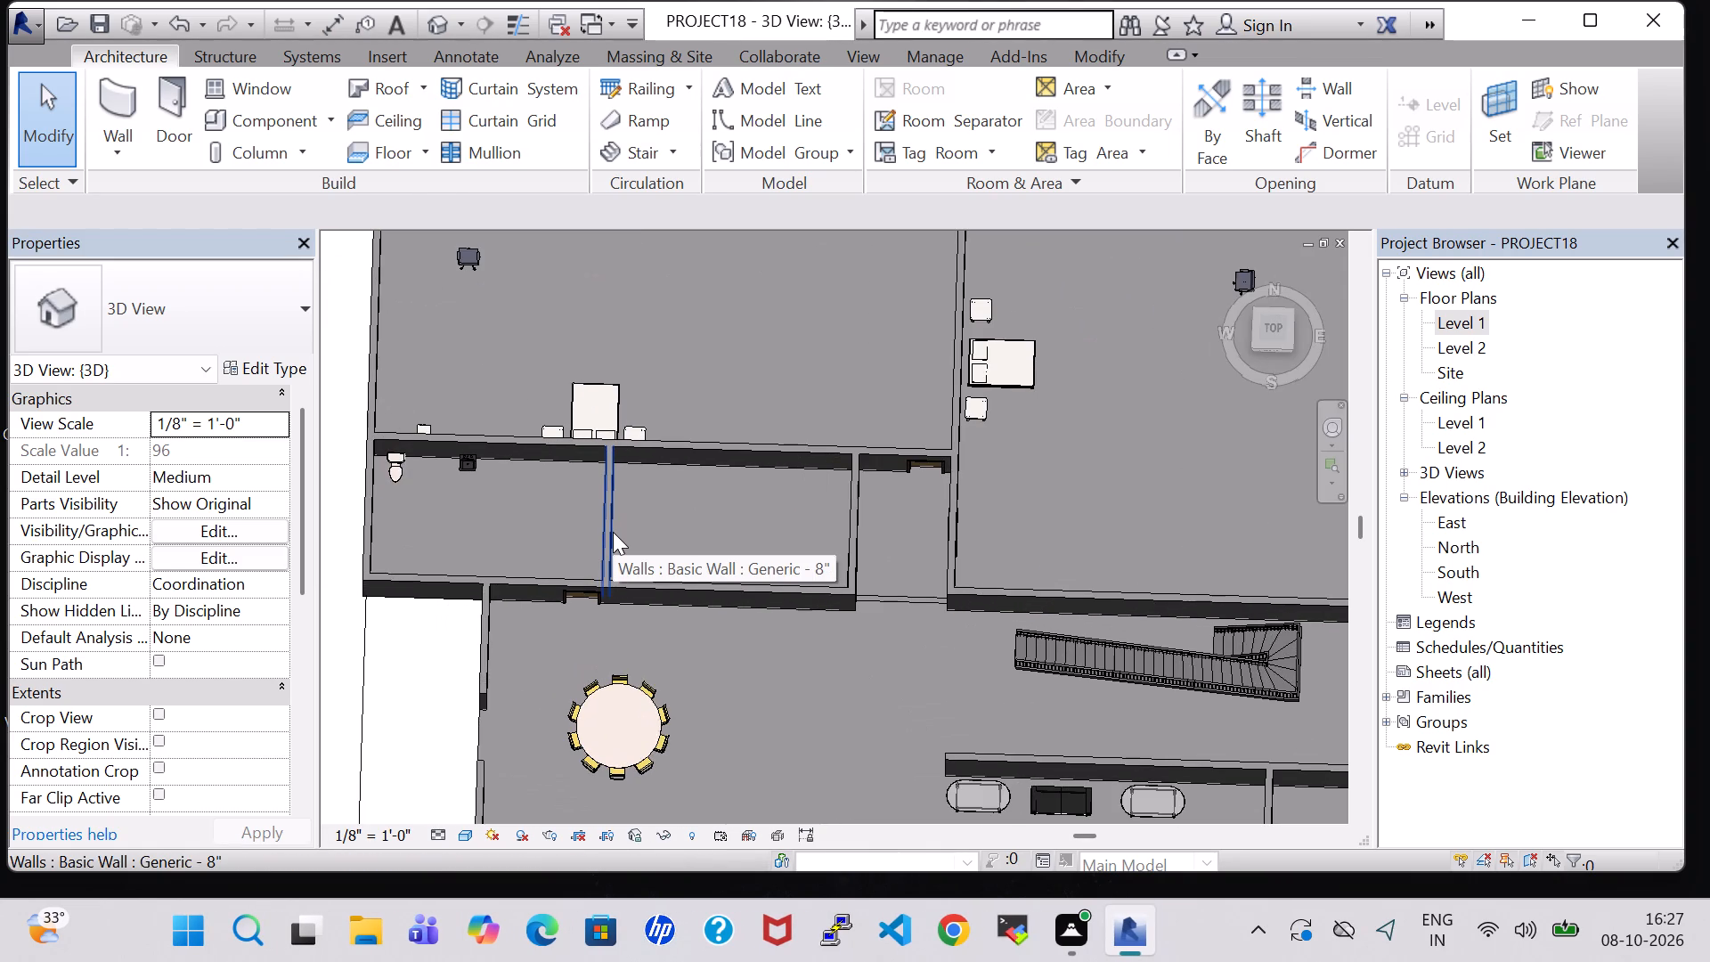
{"action": "scroll", "coordinate": [613, 532], "scroll_direction": "down", "scroll_amount": 1}
{"action": "middle_click_drag", "start_coordinate": [702, 409], "coordinate": [625, 492]}
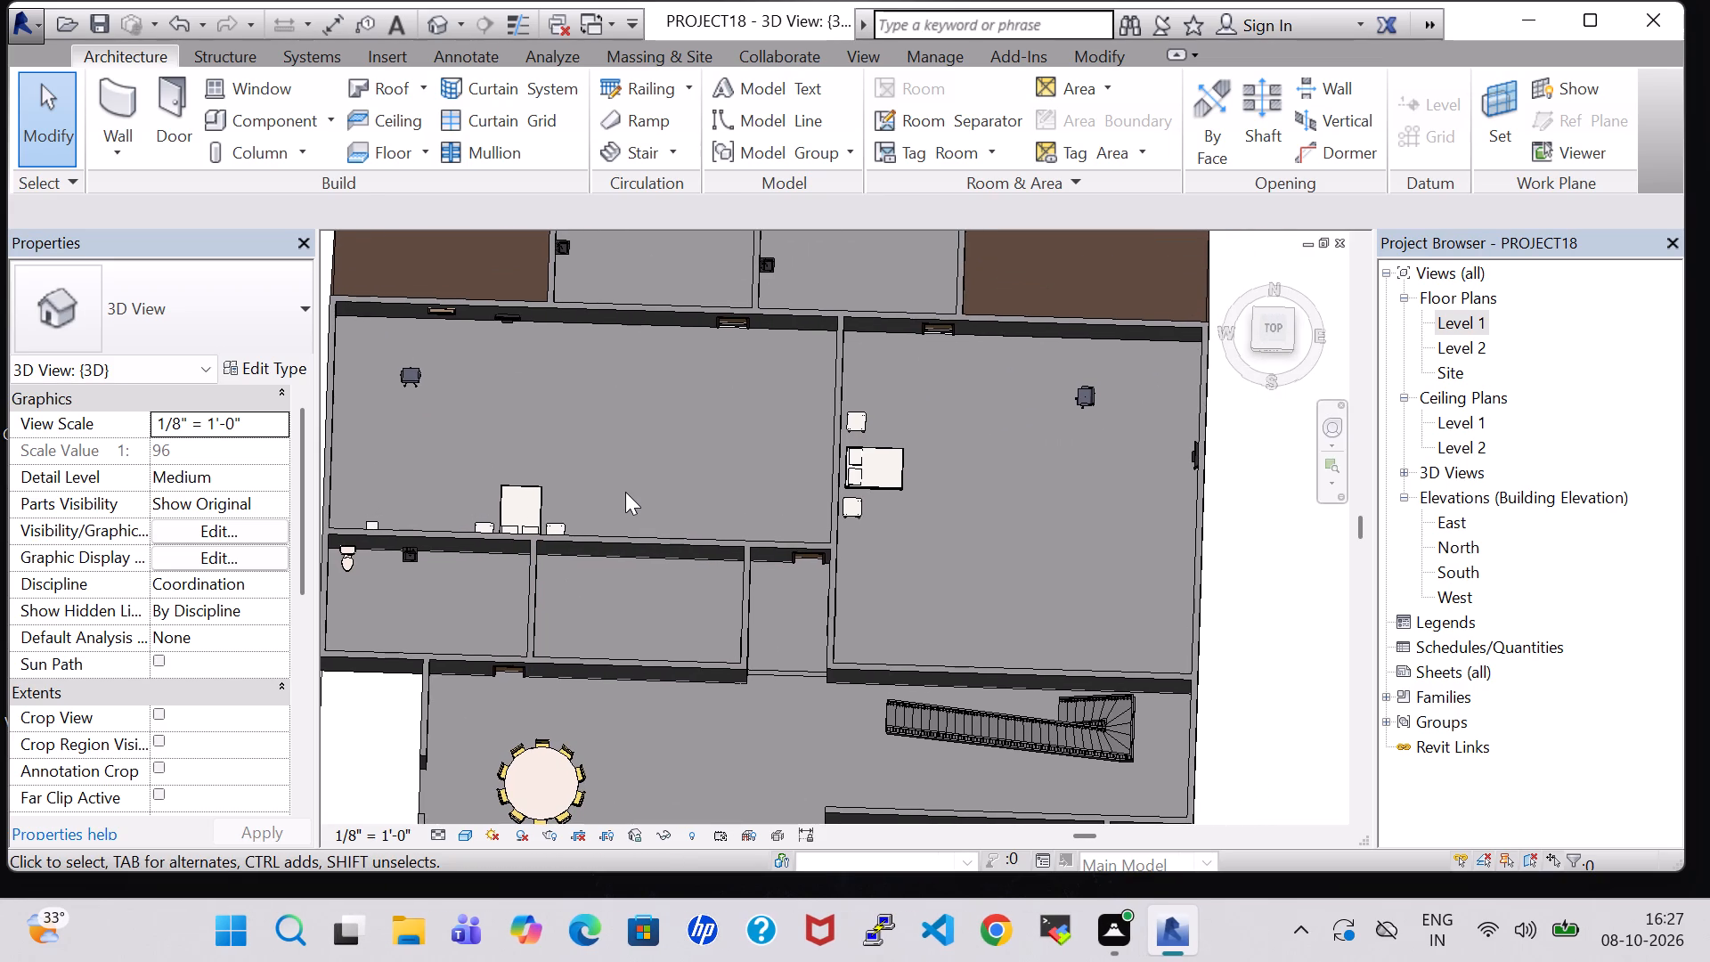
{"action": "middle_click_drag", "start_coordinate": [680, 444], "coordinate": [704, 674]}
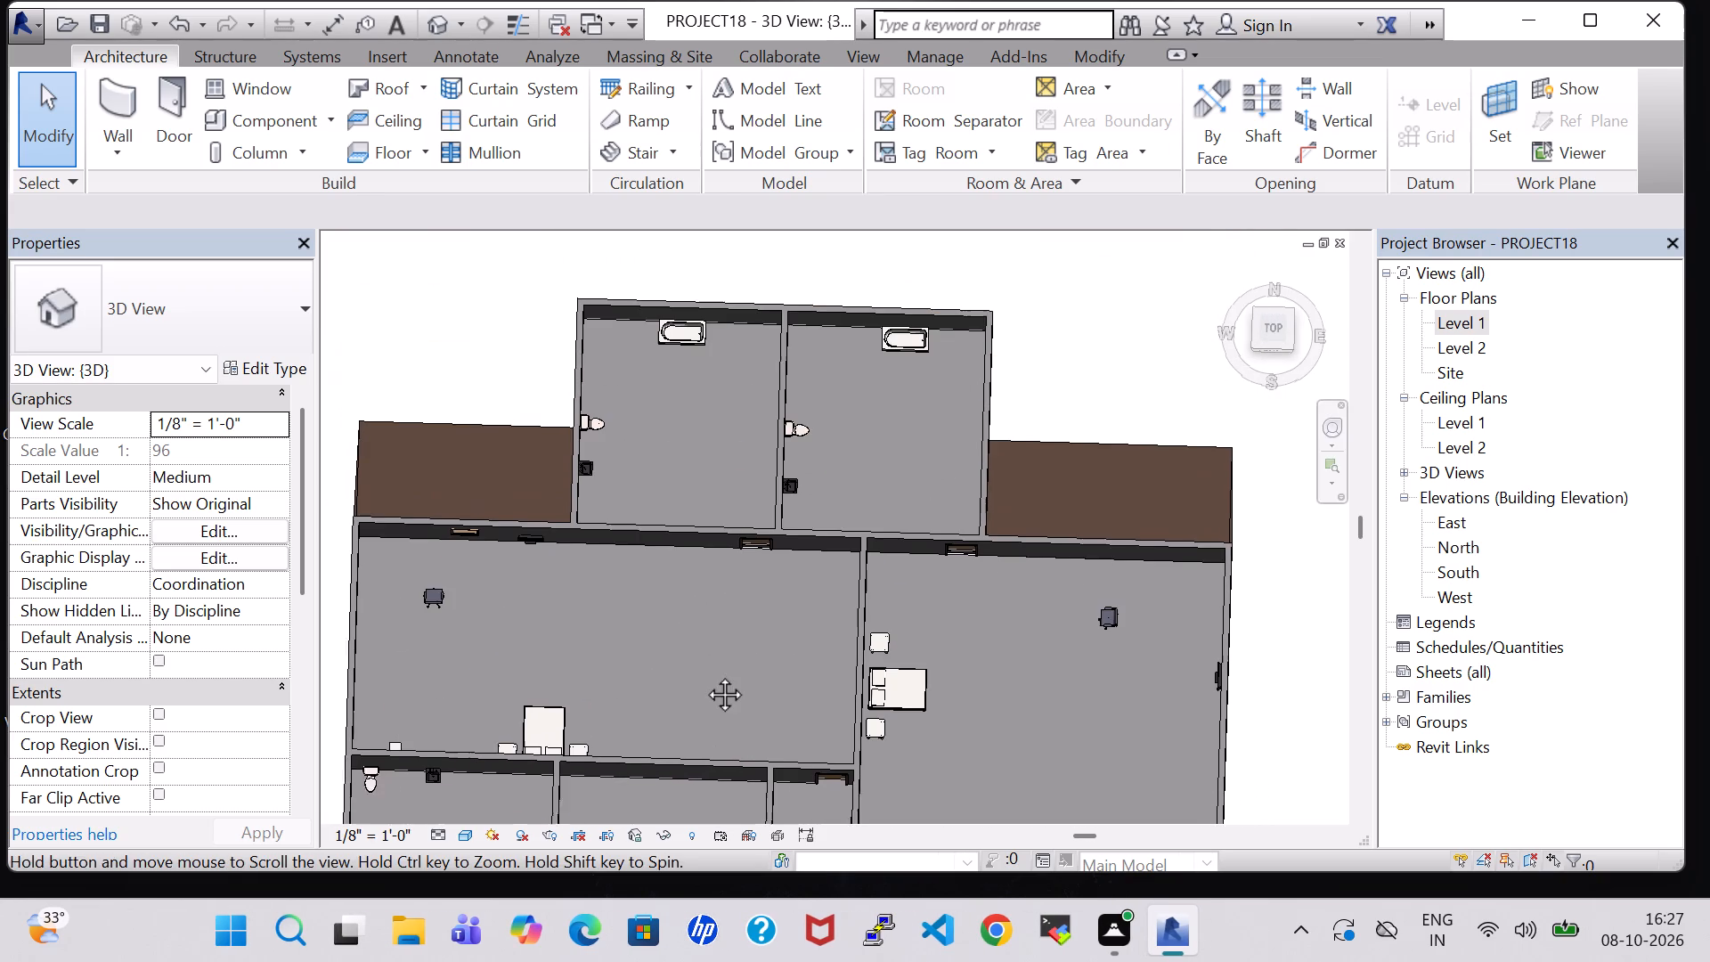
{"action": "middle_click_drag", "start_coordinate": [704, 674], "coordinate": [704, 675]}
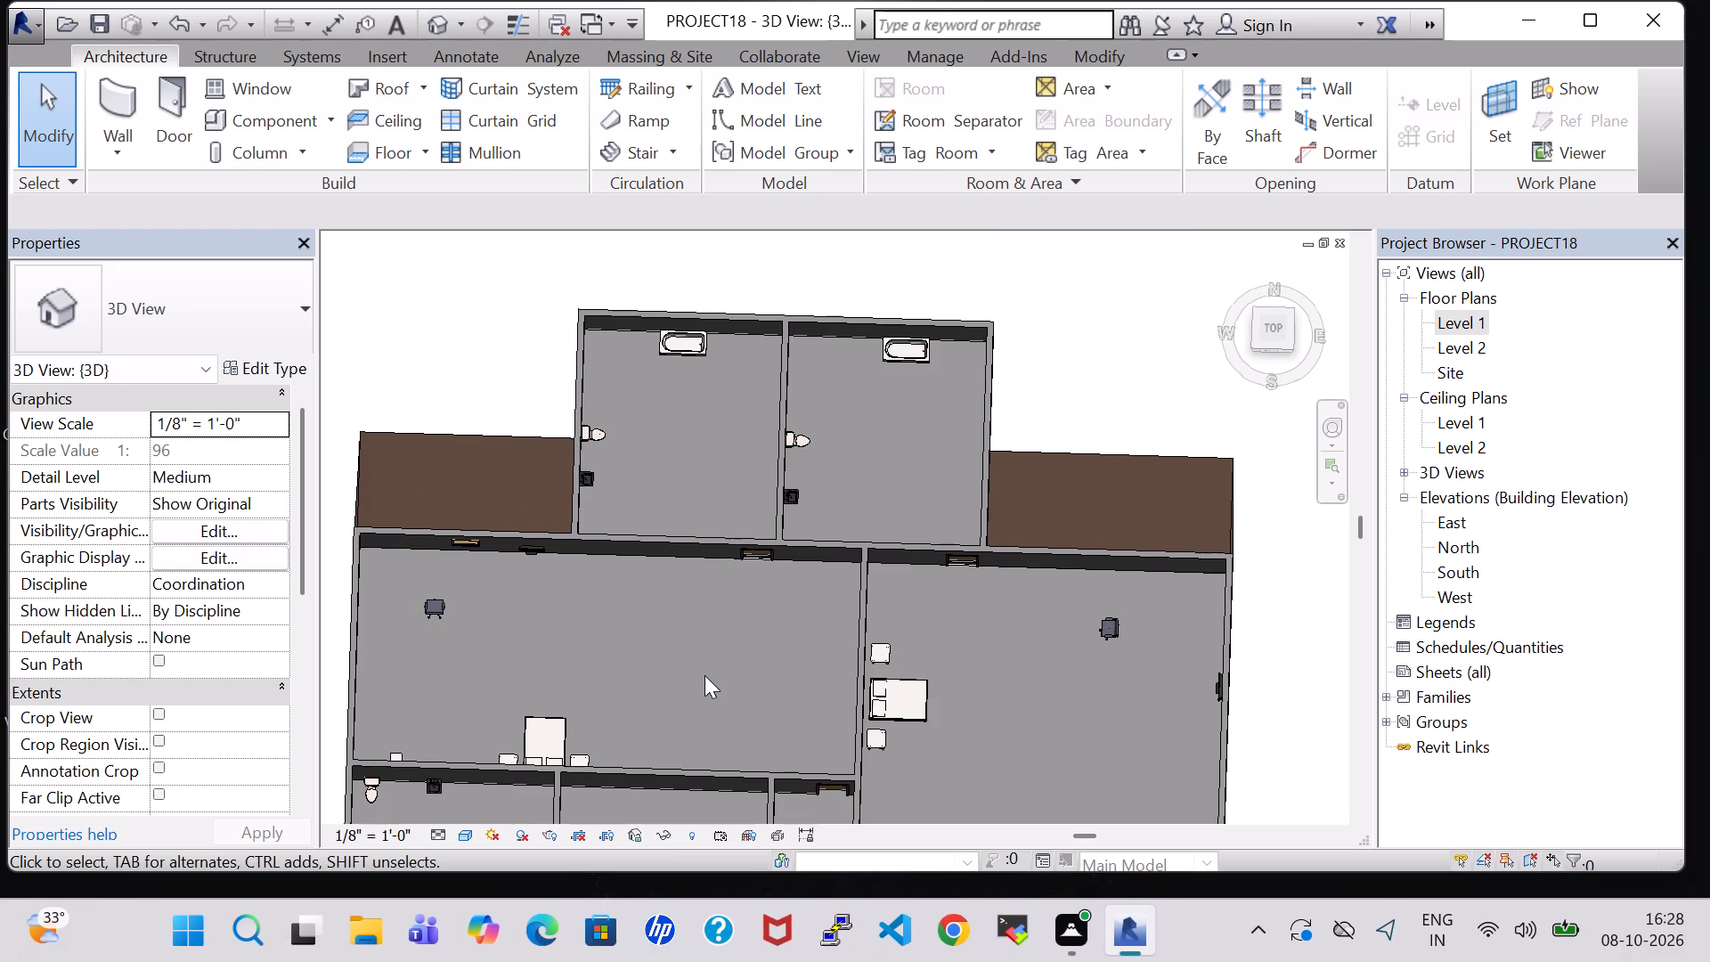
{"action": "scroll", "coordinate": [704, 675], "scroll_direction": "down", "scroll_amount": 3}
{"action": "middle_click_drag", "start_coordinate": [989, 762], "coordinate": [945, 518]}
{"action": "scroll", "coordinate": [945, 518], "scroll_direction": "down", "scroll_amount": 2}
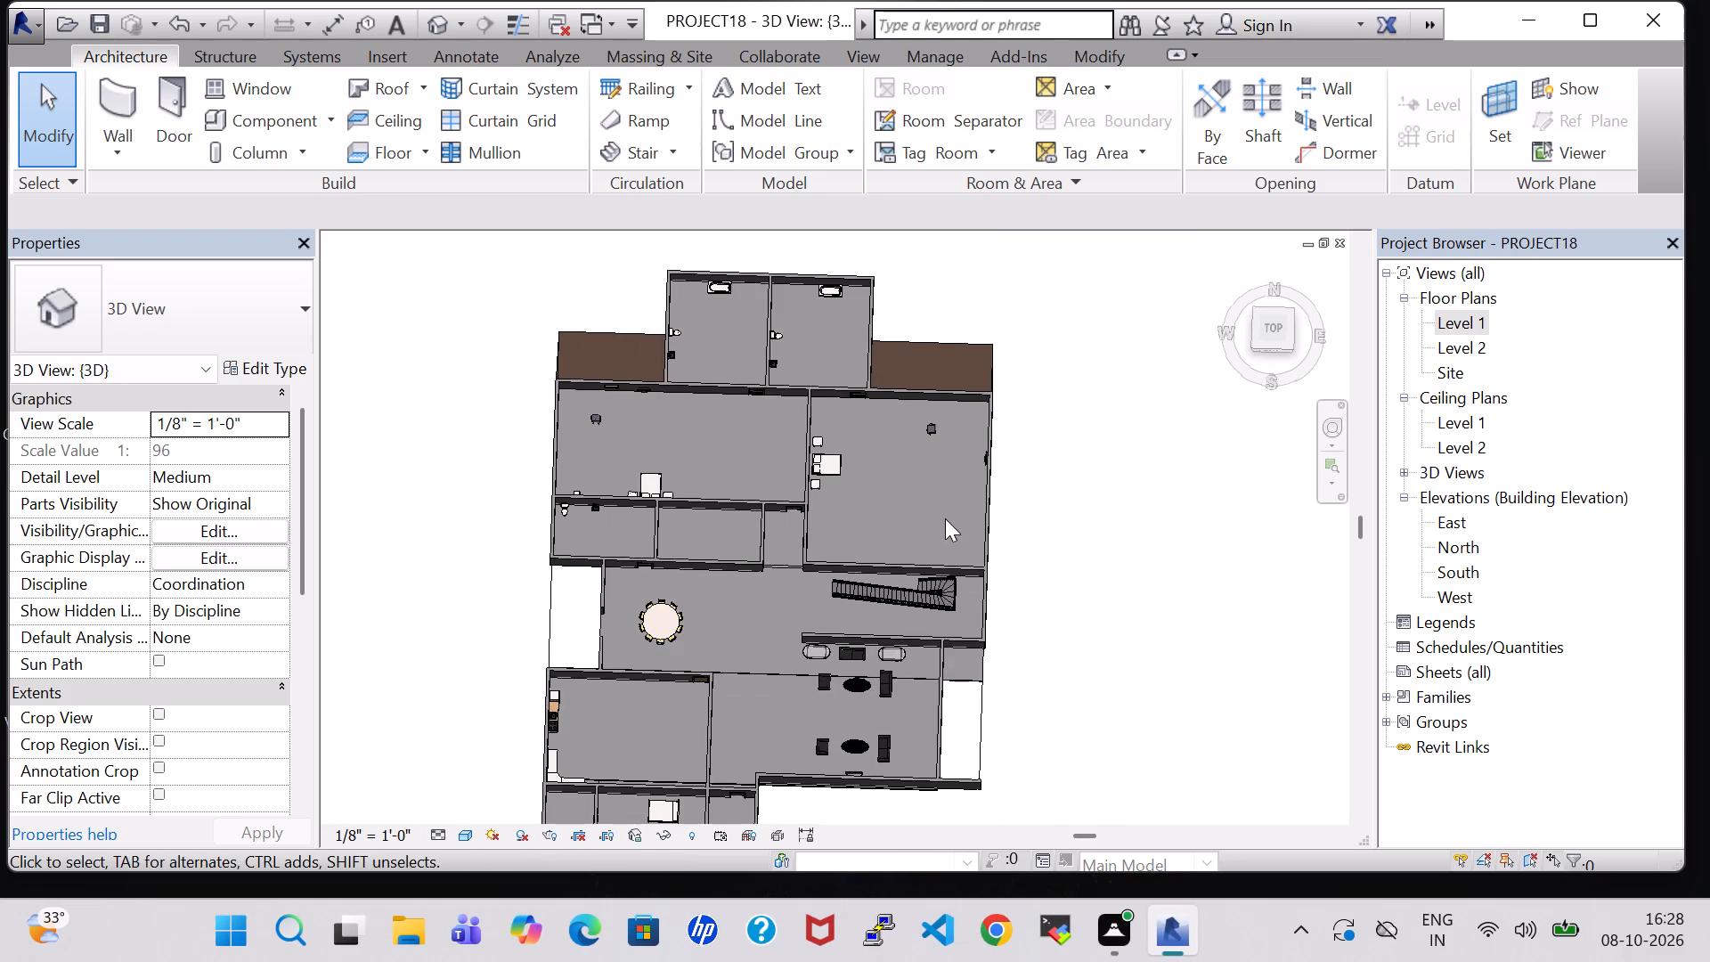
{"action": "scroll", "coordinate": [945, 518], "scroll_direction": "down", "scroll_amount": 1}
{"action": "middle_click_drag", "start_coordinate": [1074, 605], "coordinate": [1100, 464]}
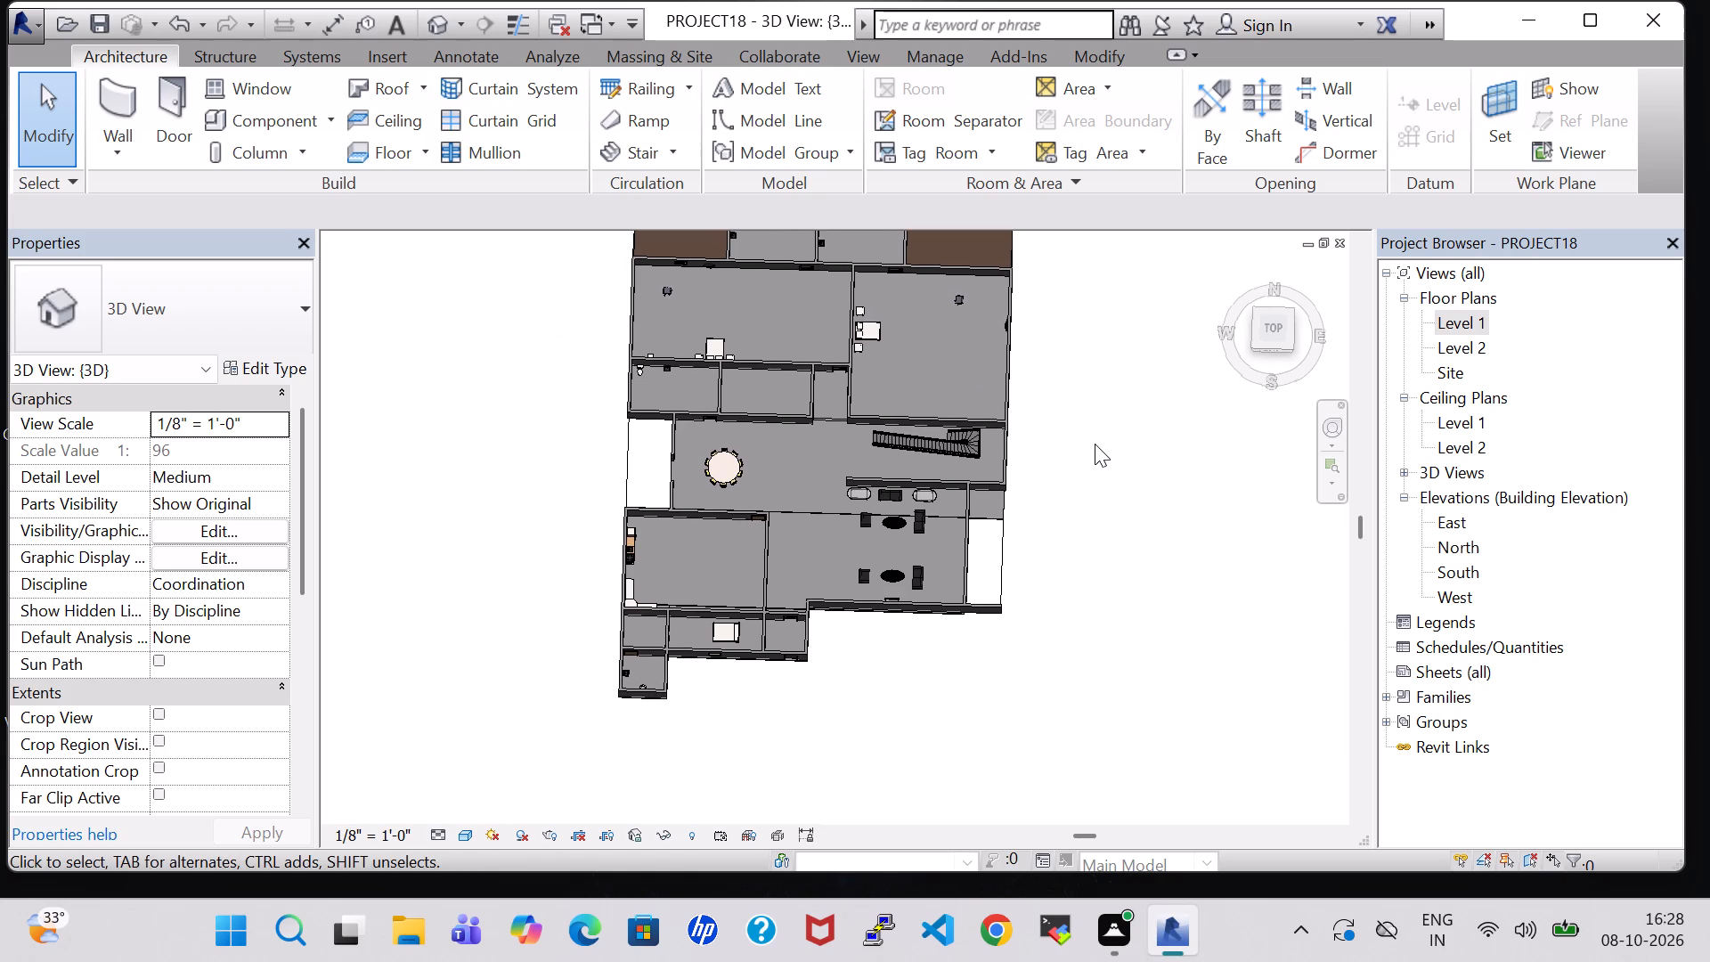
In the Level 1 floor plan, load the RPC Tree - Conifer component family from the US Imperial Planting library.
{"action": "double_click", "coordinate": [1466, 330]}
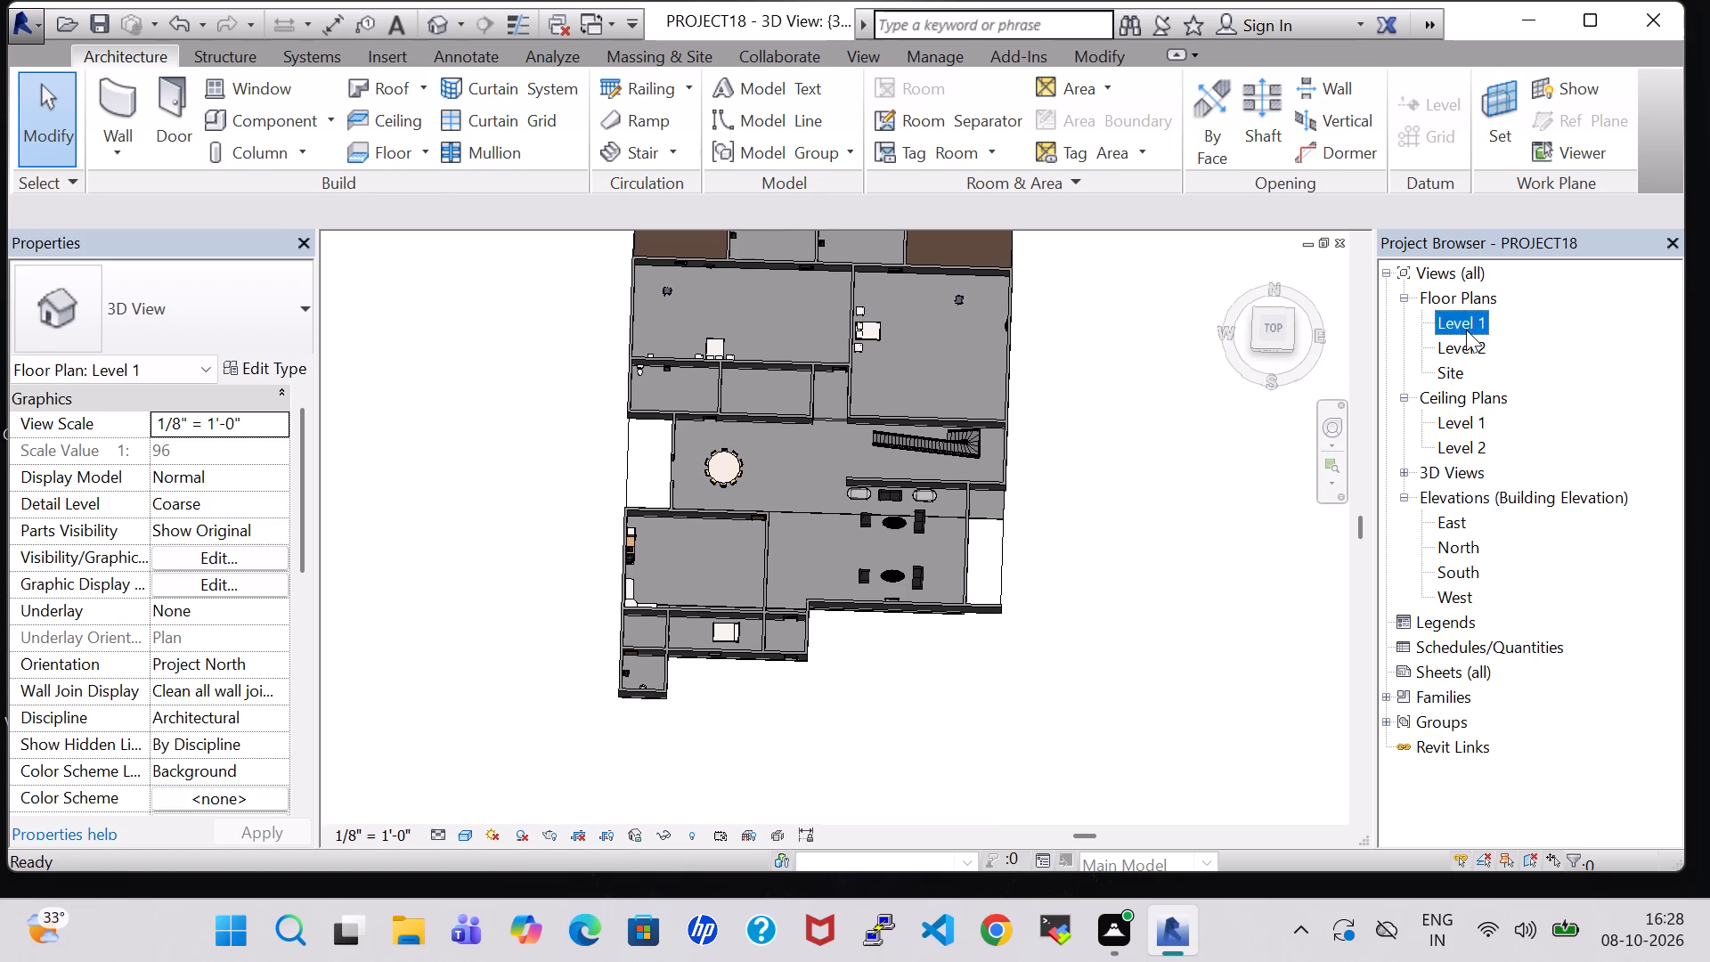
{"action": "scroll", "coordinate": [1389, 304], "scroll_direction": "down", "scroll_amount": 2}
{"action": "scroll", "coordinate": [1063, 393], "scroll_direction": "down", "scroll_amount": 4}
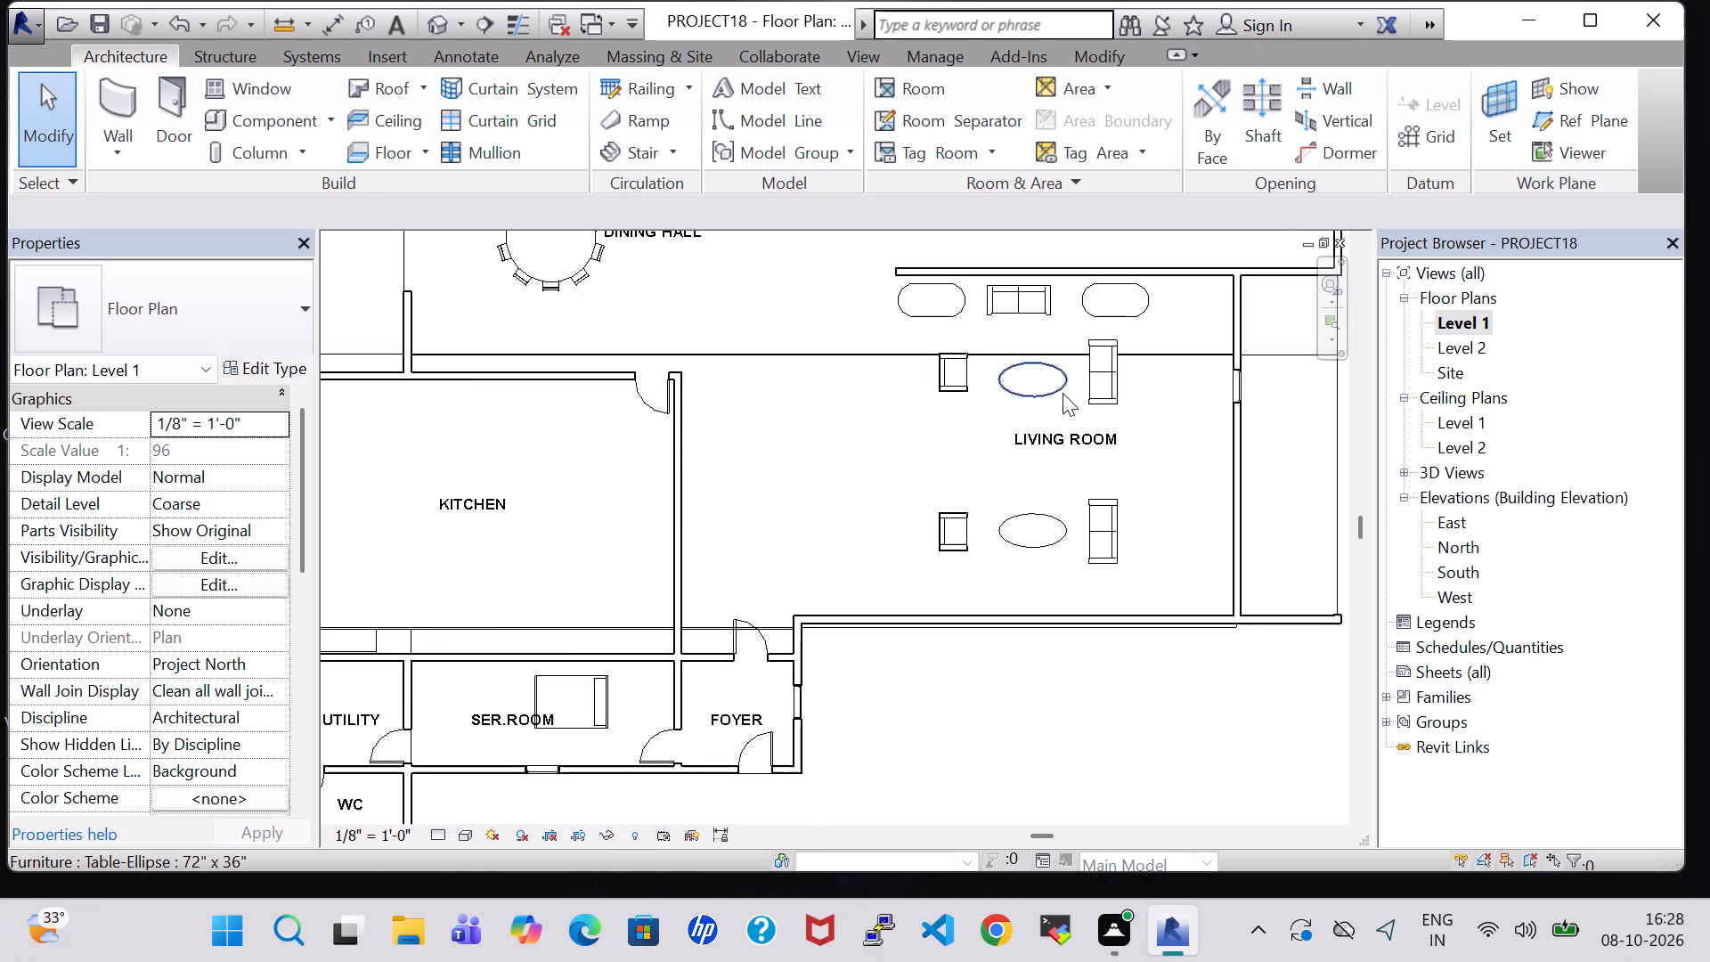
{"action": "scroll", "coordinate": [1063, 393], "scroll_direction": "down", "scroll_amount": 6}
{"action": "middle_click_drag", "start_coordinate": [1012, 582], "coordinate": [892, 572]}
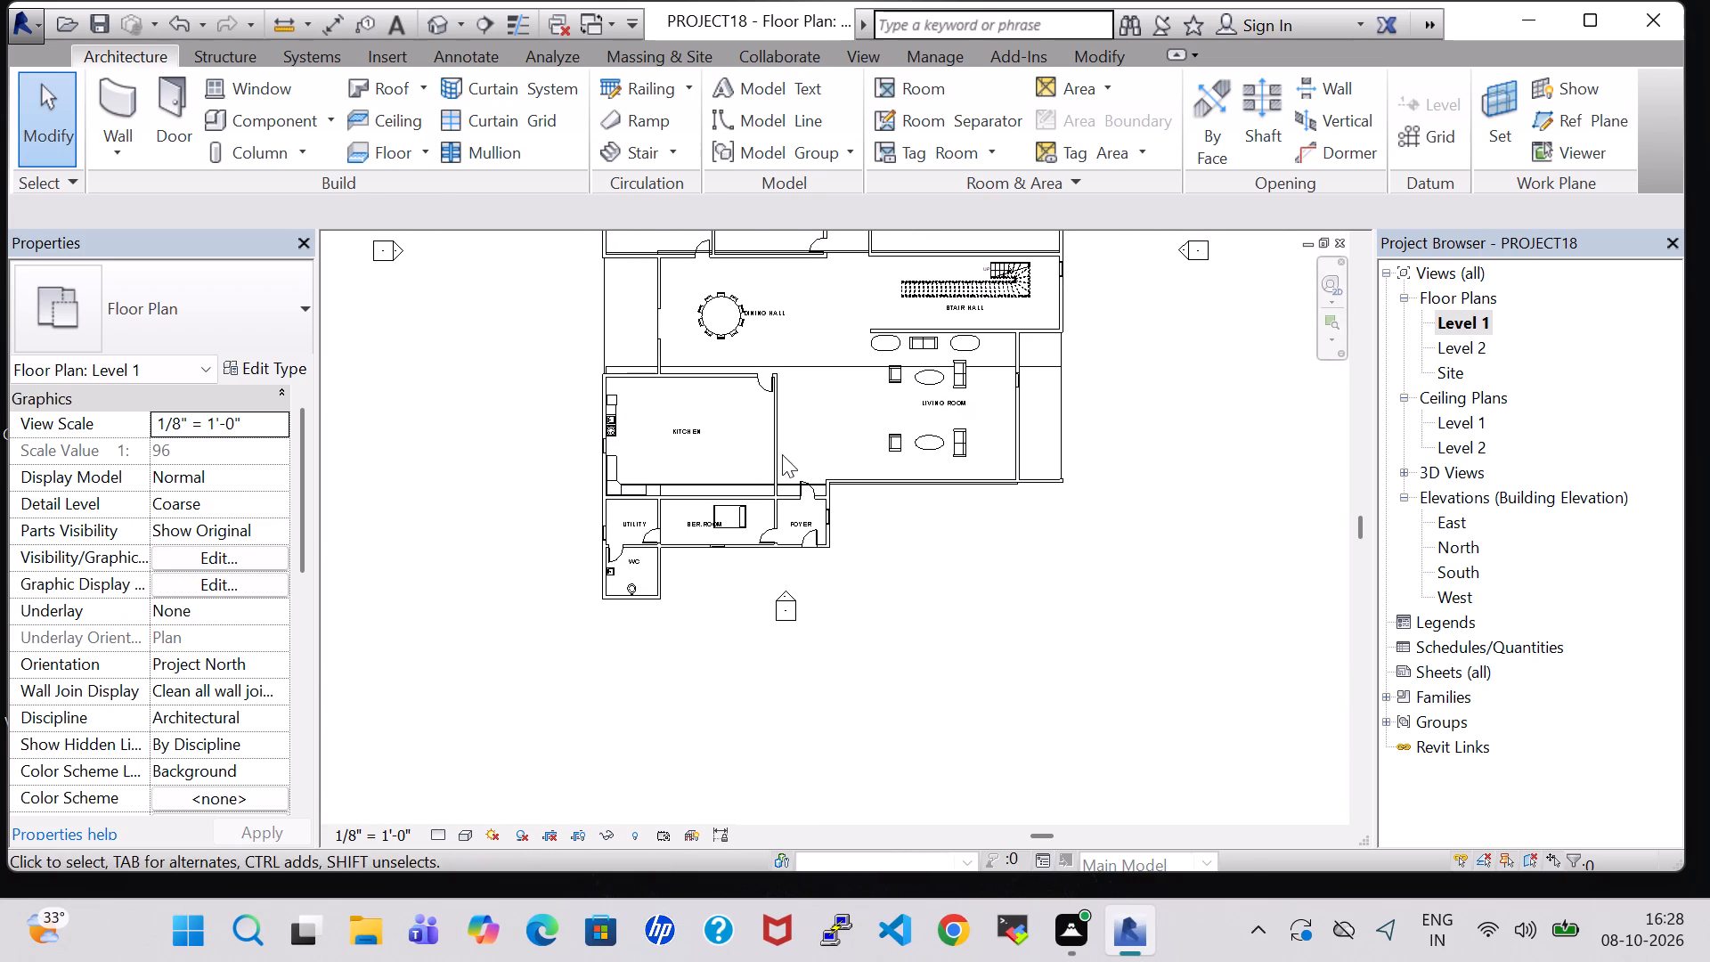
{"action": "left_click", "coordinate": [252, 112]}
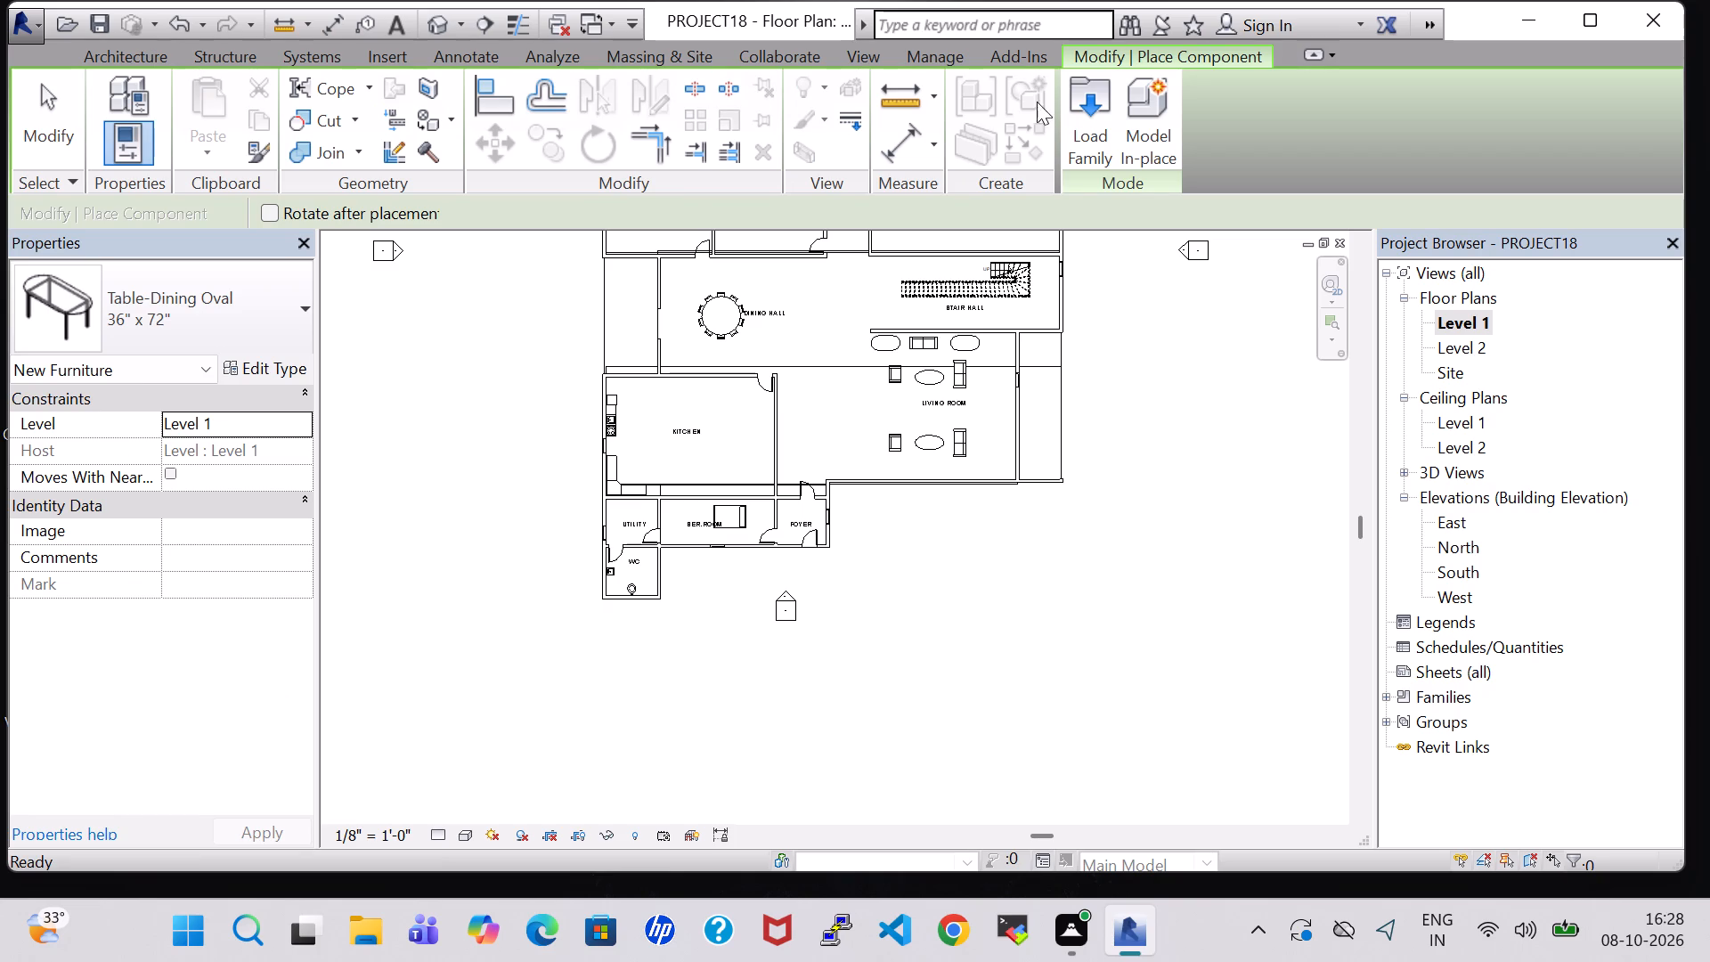
{"action": "left_click", "coordinate": [1113, 113]}
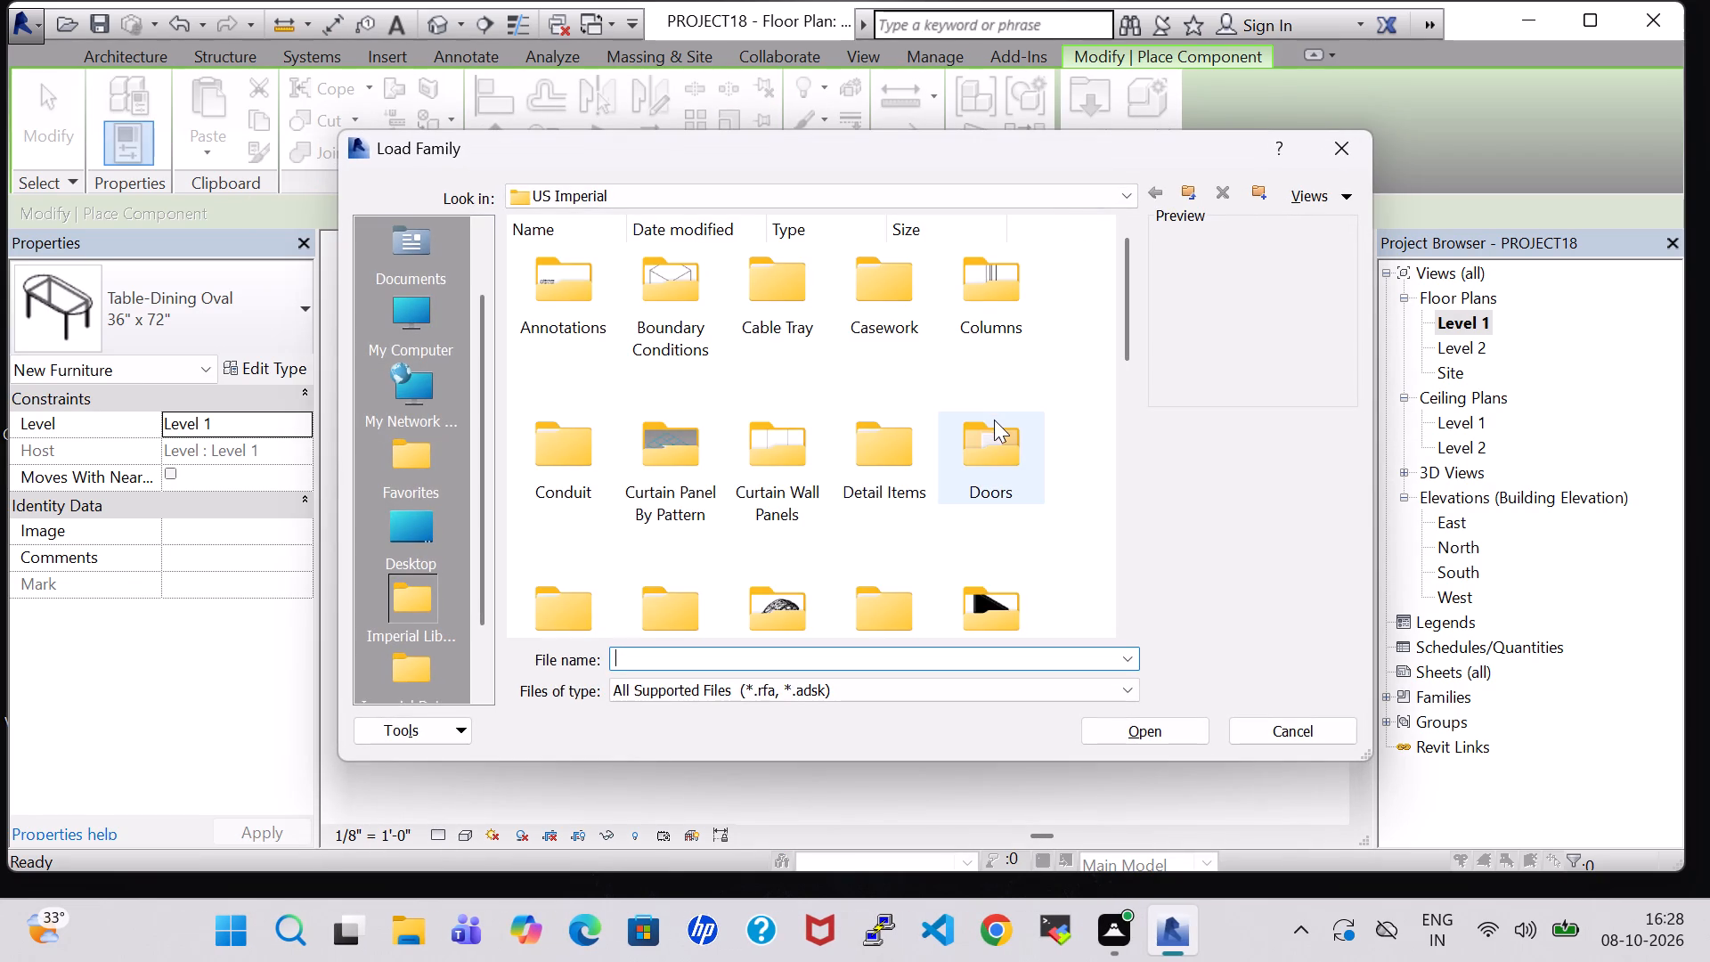
{"action": "scroll", "coordinate": [994, 420], "scroll_direction": "down", "scroll_amount": 2}
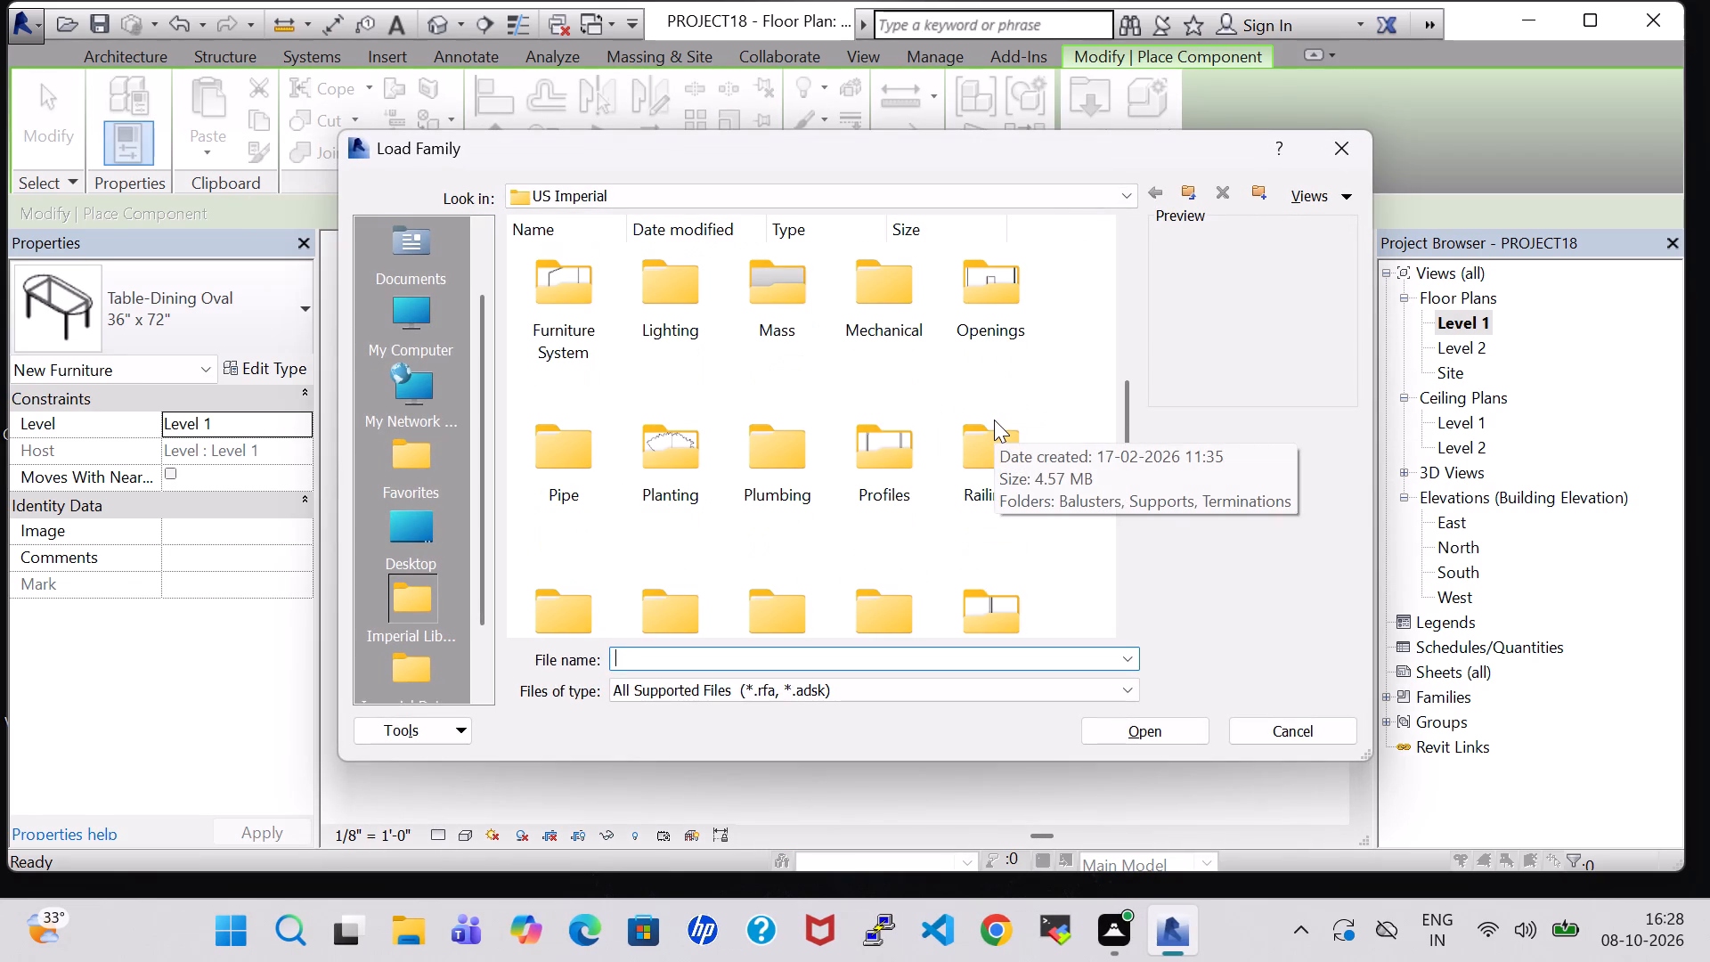
{"action": "double_click", "coordinate": [649, 447]}
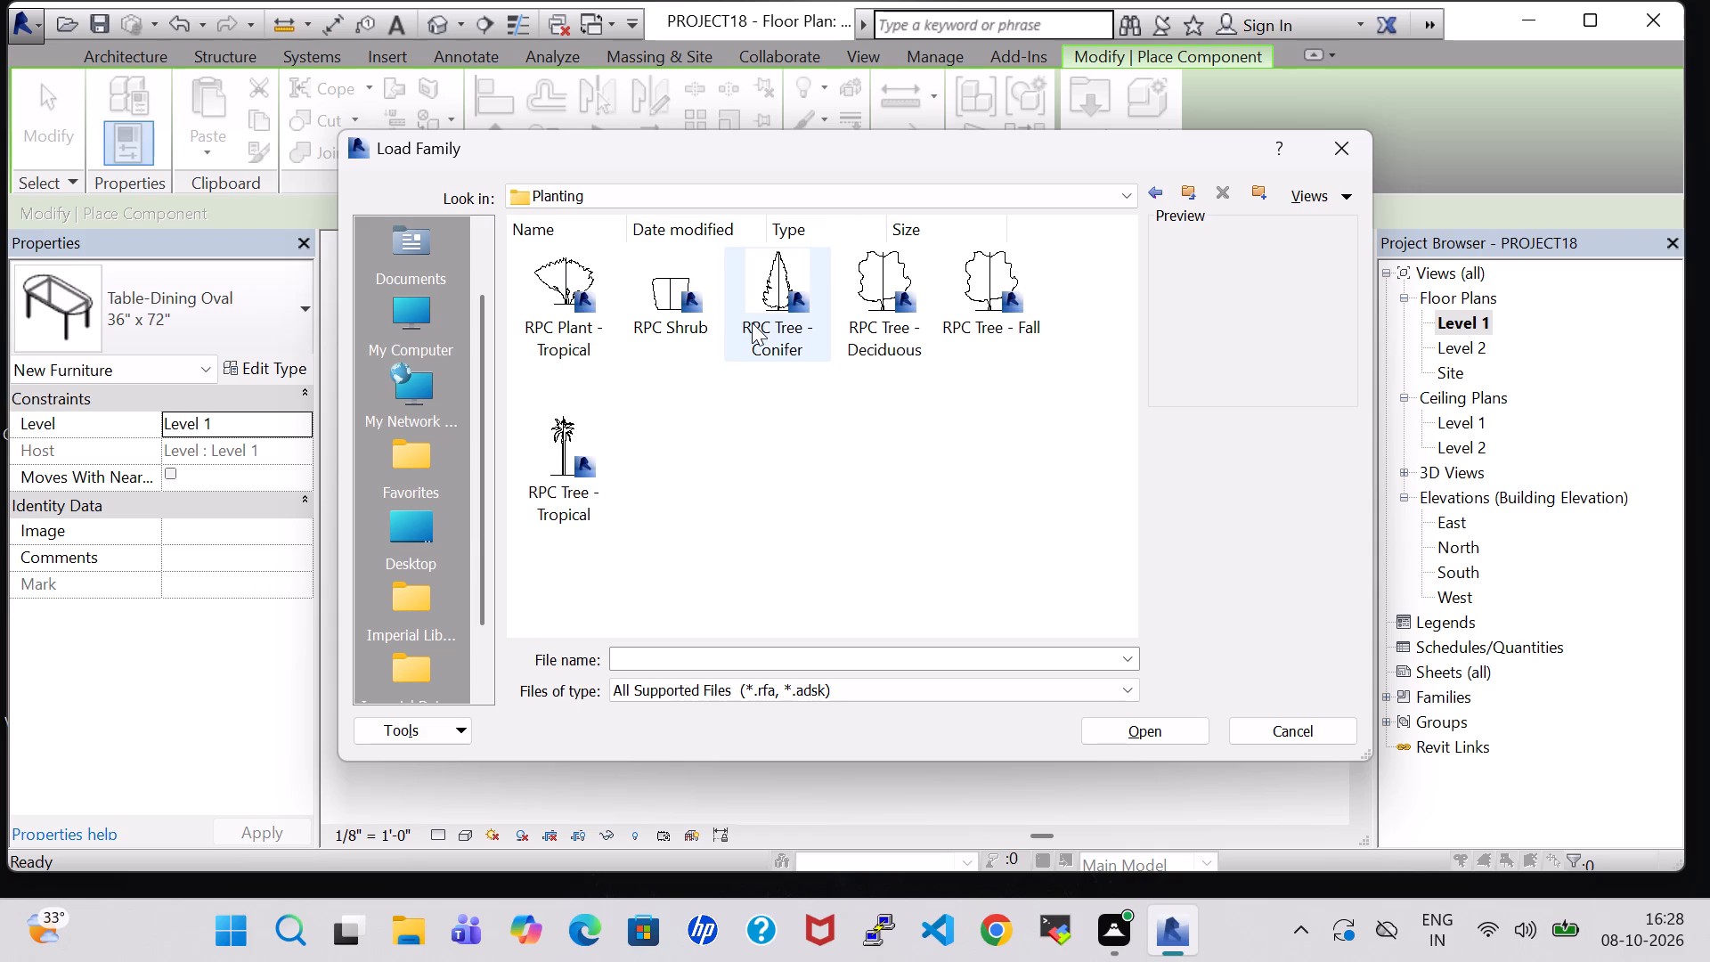
{"action": "left_click", "coordinate": [752, 322]}
{"action": "left_click", "coordinate": [1148, 721]}
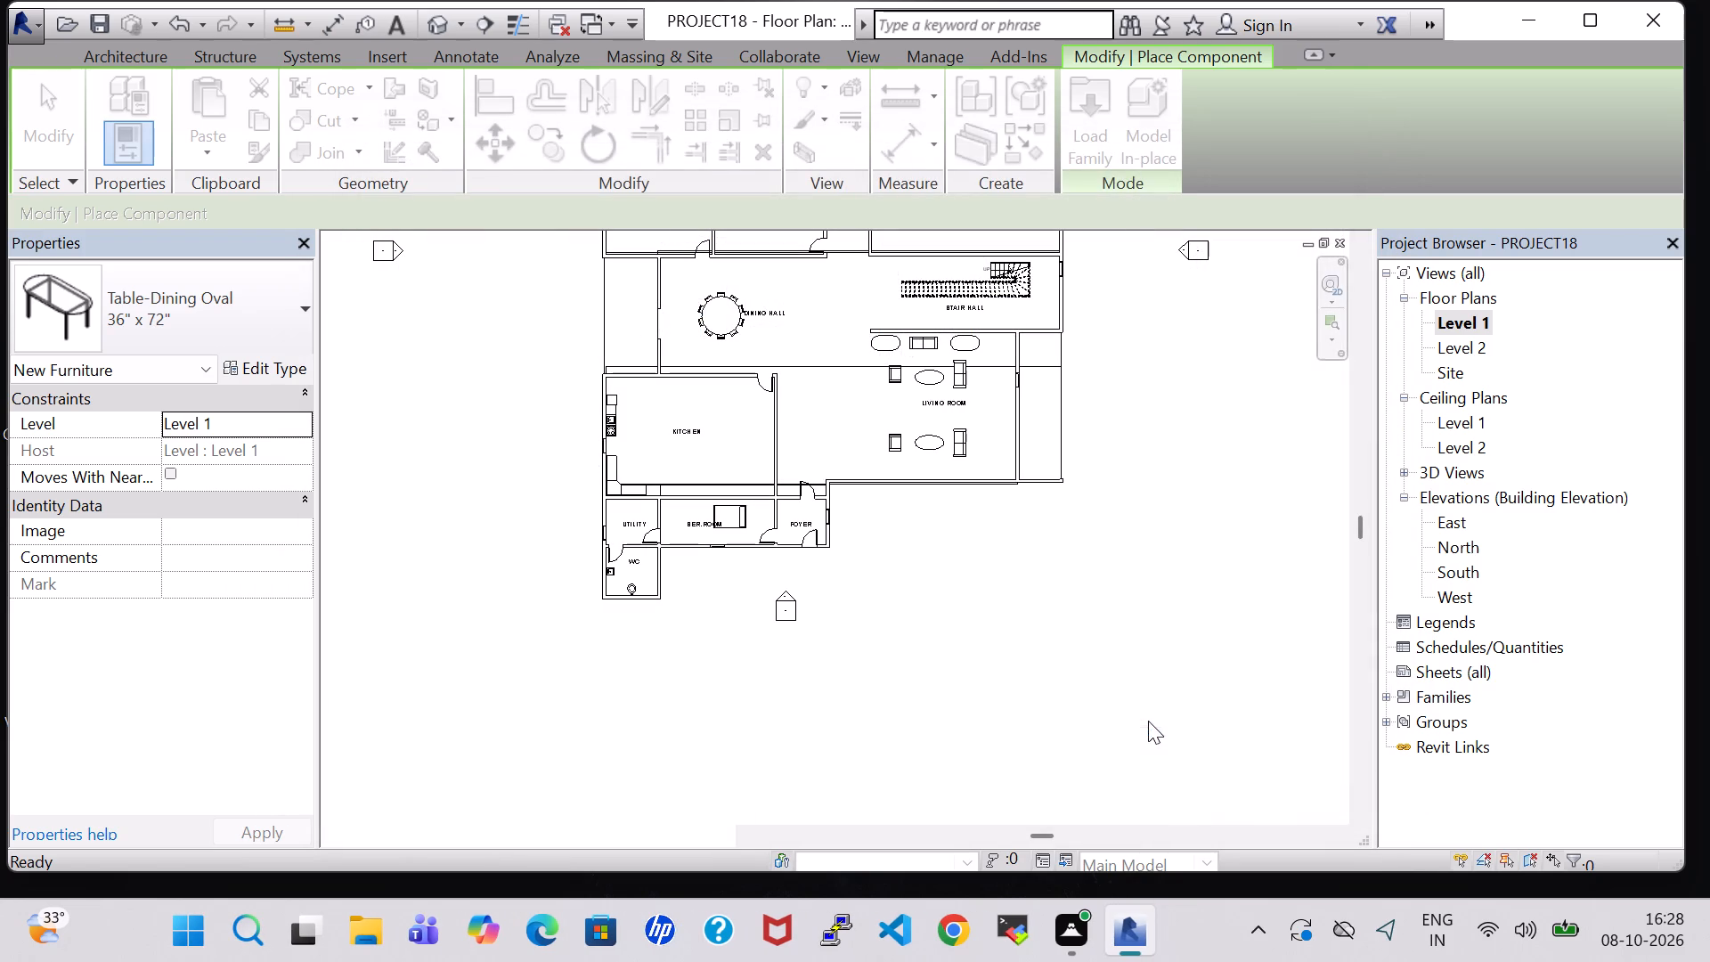
Place two Chinese Juniper - 7' conifers in the open strip east of the living room, one near its middle and one near its south end.
{"action": "scroll", "coordinate": [1036, 400], "scroll_direction": "up", "scroll_amount": 6}
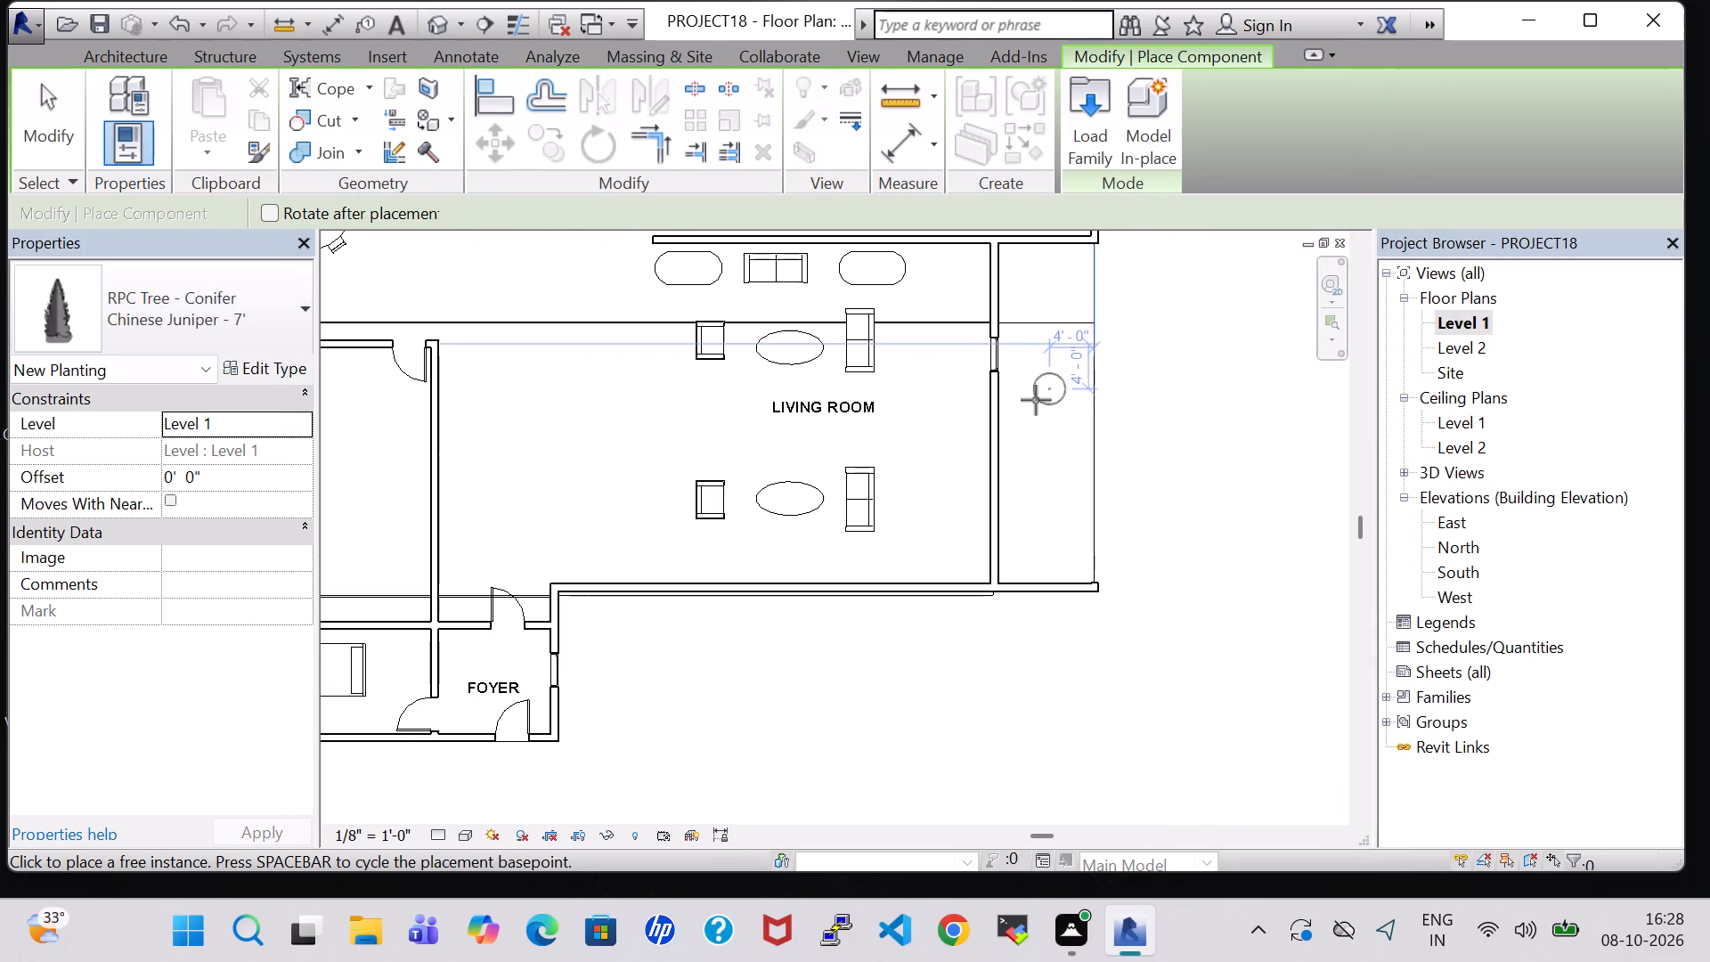
{"action": "left_click", "coordinate": [1036, 400]}
{"action": "left_click", "coordinate": [1054, 545]}
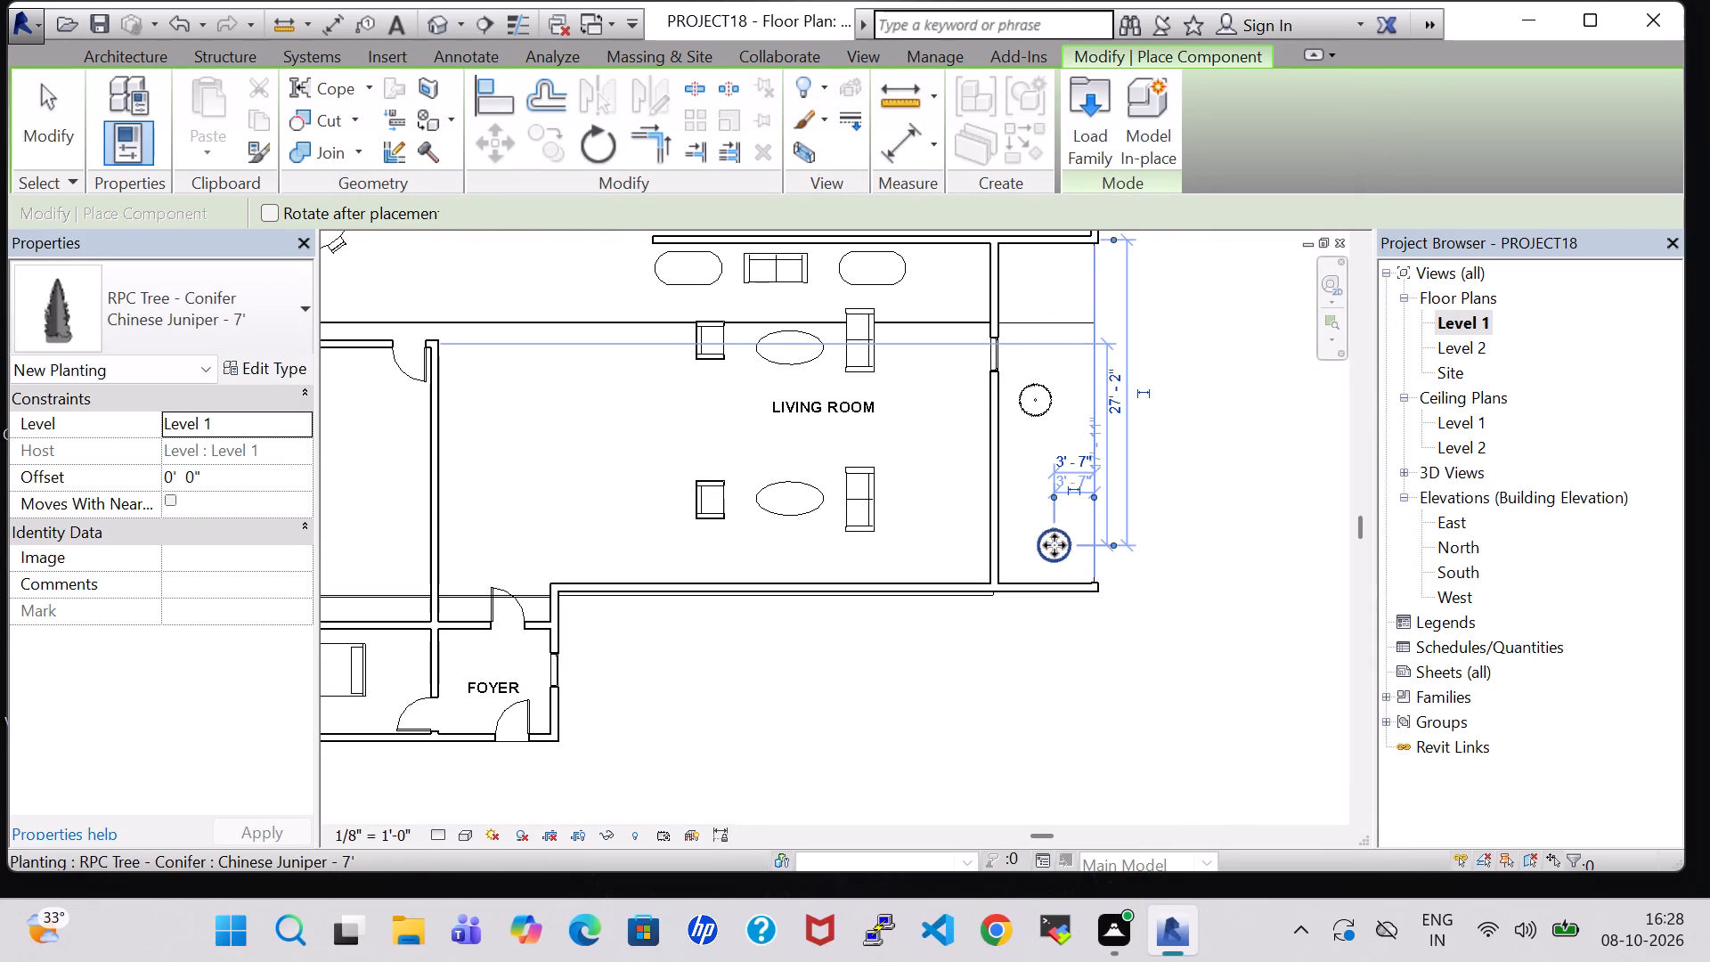
{"action": "key", "text": "Escape"}
{"action": "key", "text": "Escape"}
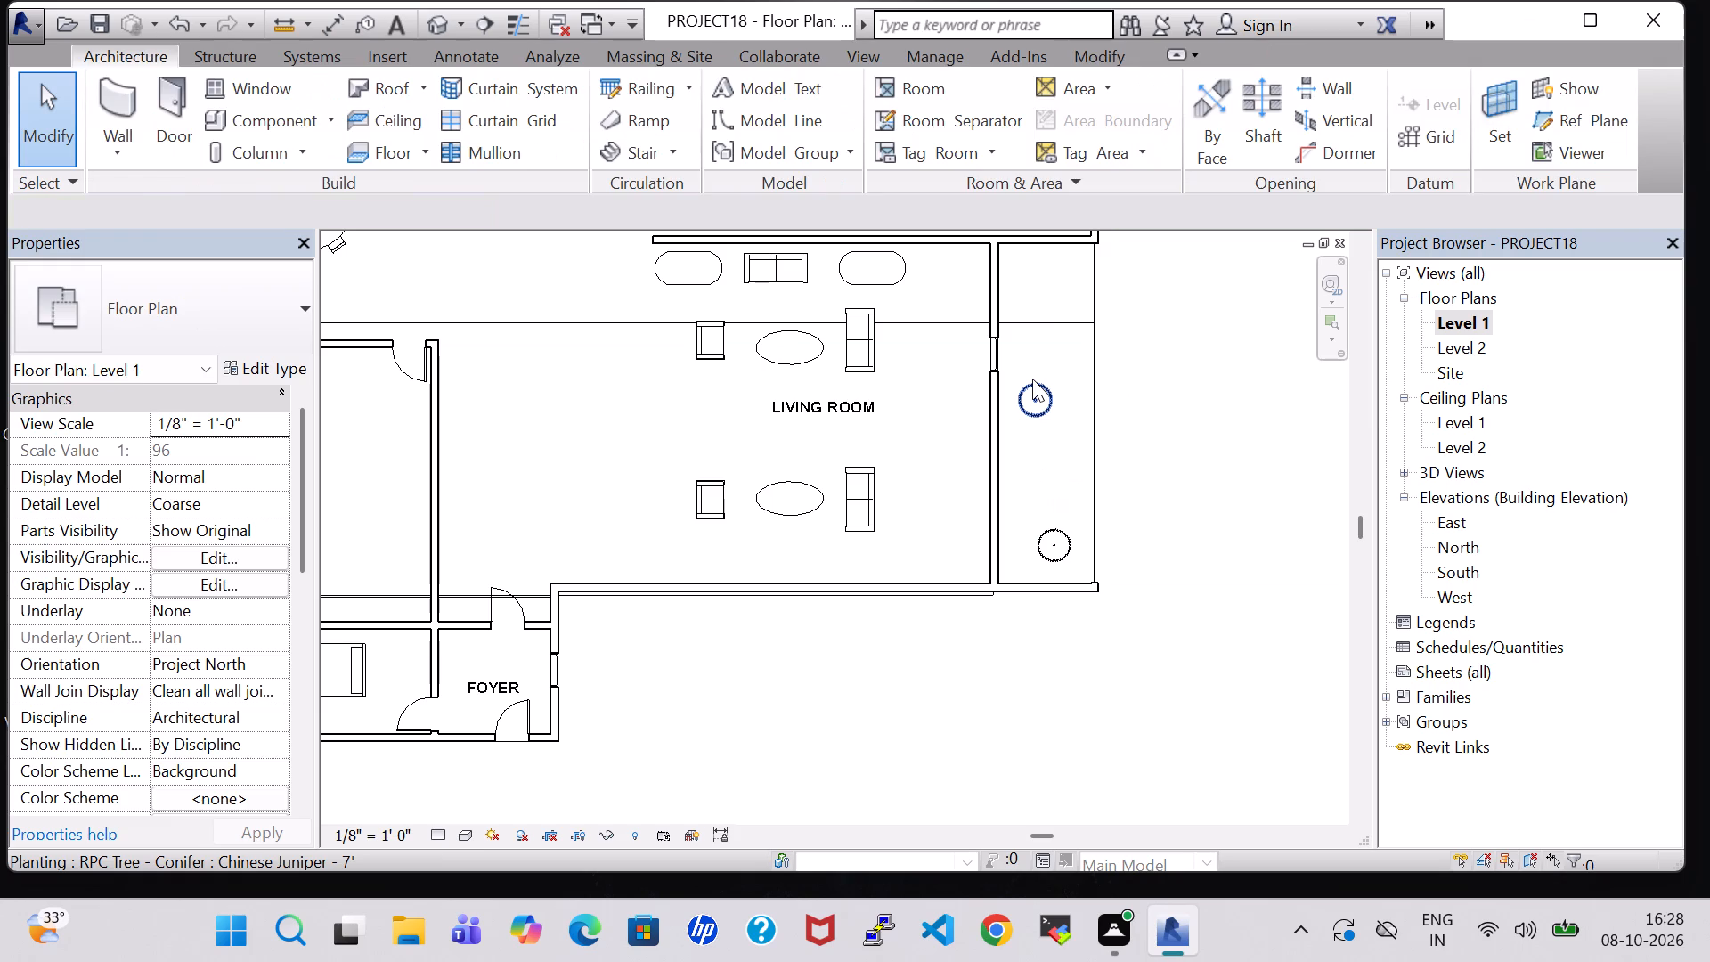
Nudge the northern conifer in the strip east of the living room two increments east.
{"action": "left_click", "coordinate": [1032, 379]}
{"action": "key", "text": "Right"}
{"action": "key", "text": "Right"}
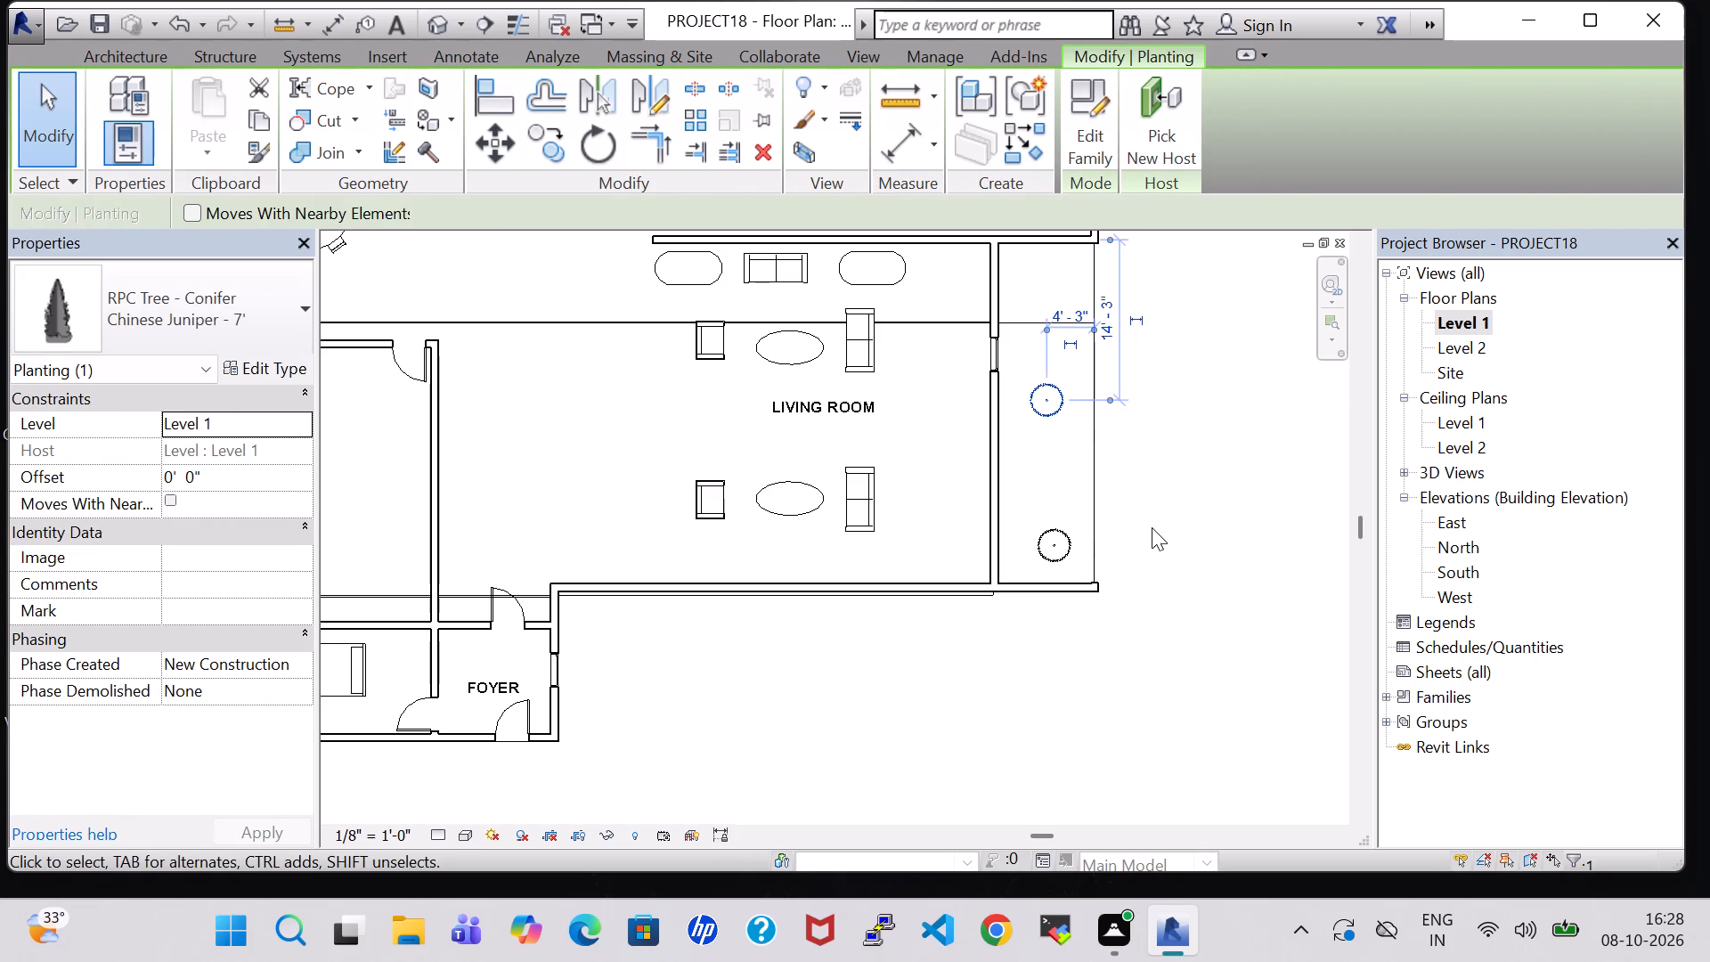
{"action": "left_click", "coordinate": [1152, 528]}
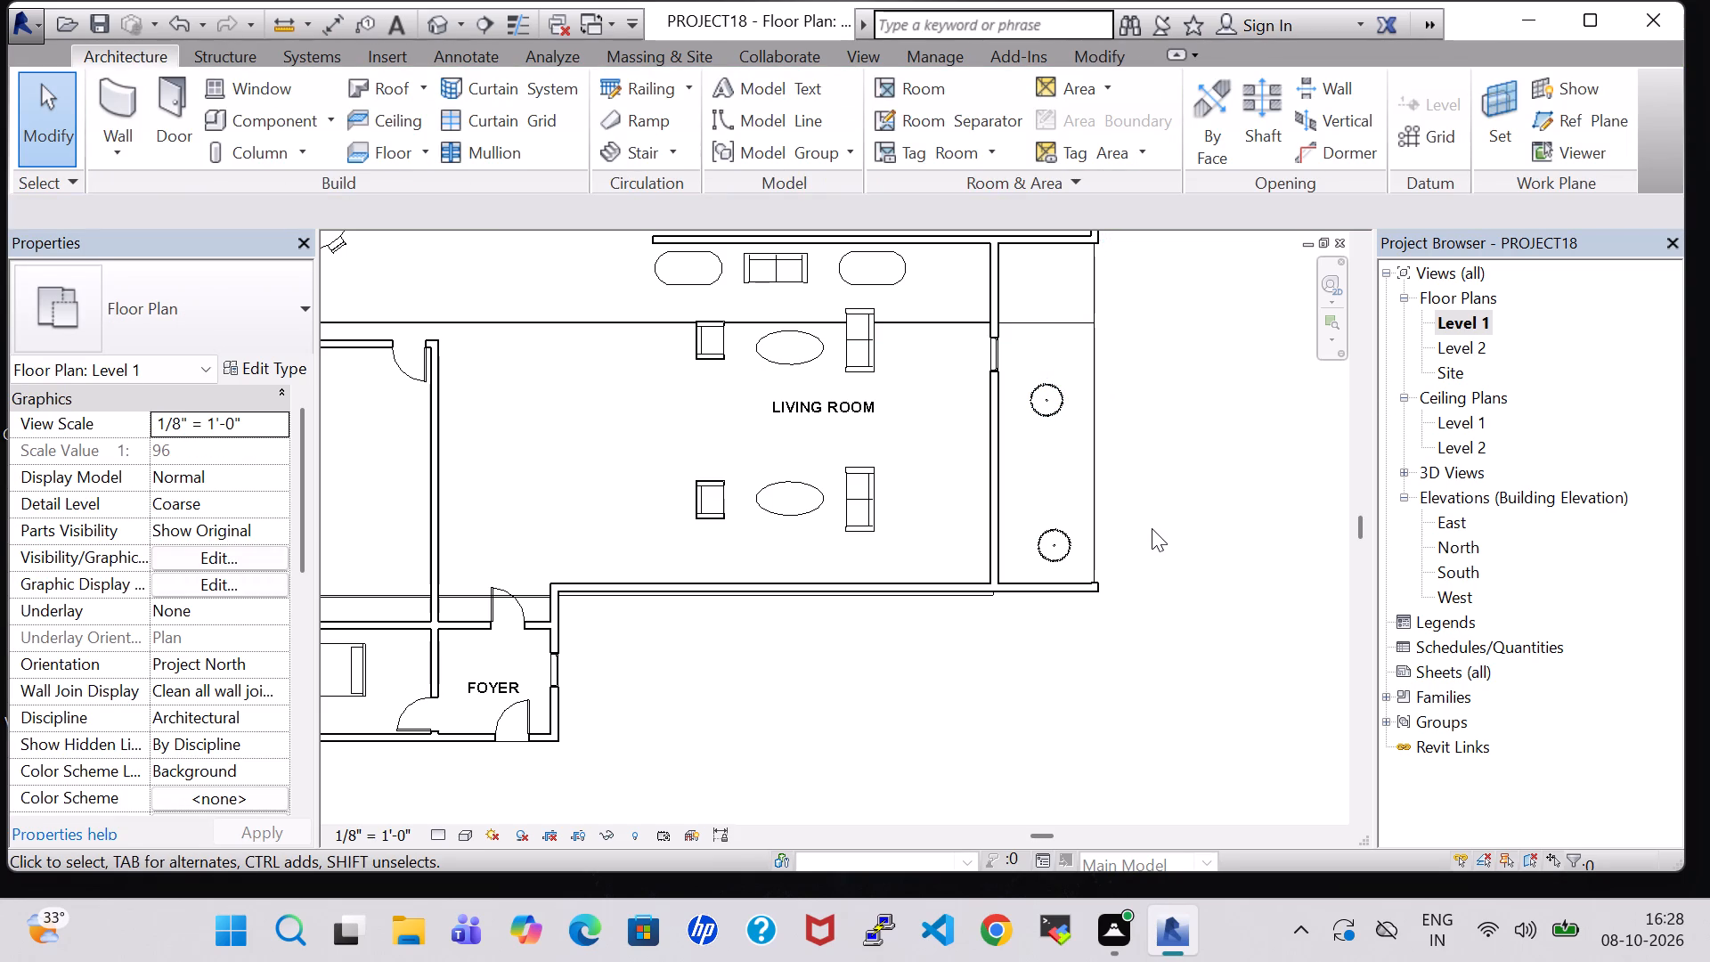
Place two similar Chinese Juniper - 7' conifers in the strip west of the dining hall, both about 5'-7" from the hall's west wall.
{"action": "scroll", "coordinate": [1152, 528], "scroll_direction": "down", "scroll_amount": 3}
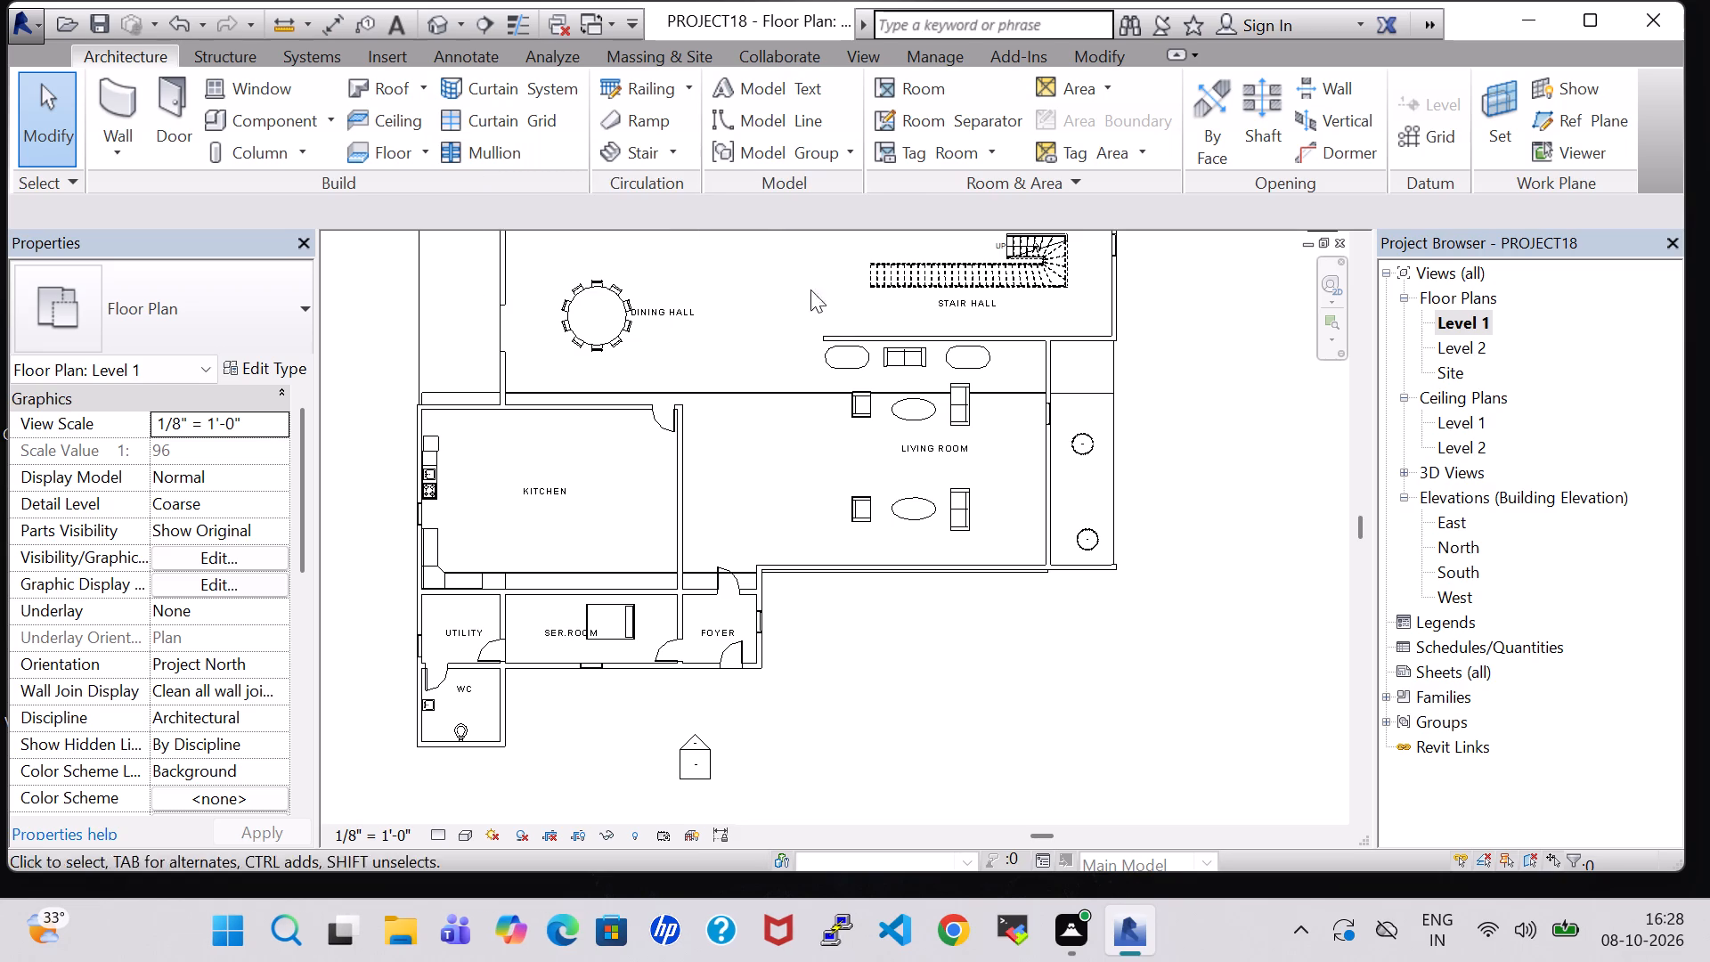
{"action": "left_click", "coordinate": [1072, 444]}
{"action": "right_click", "coordinate": [1072, 444]}
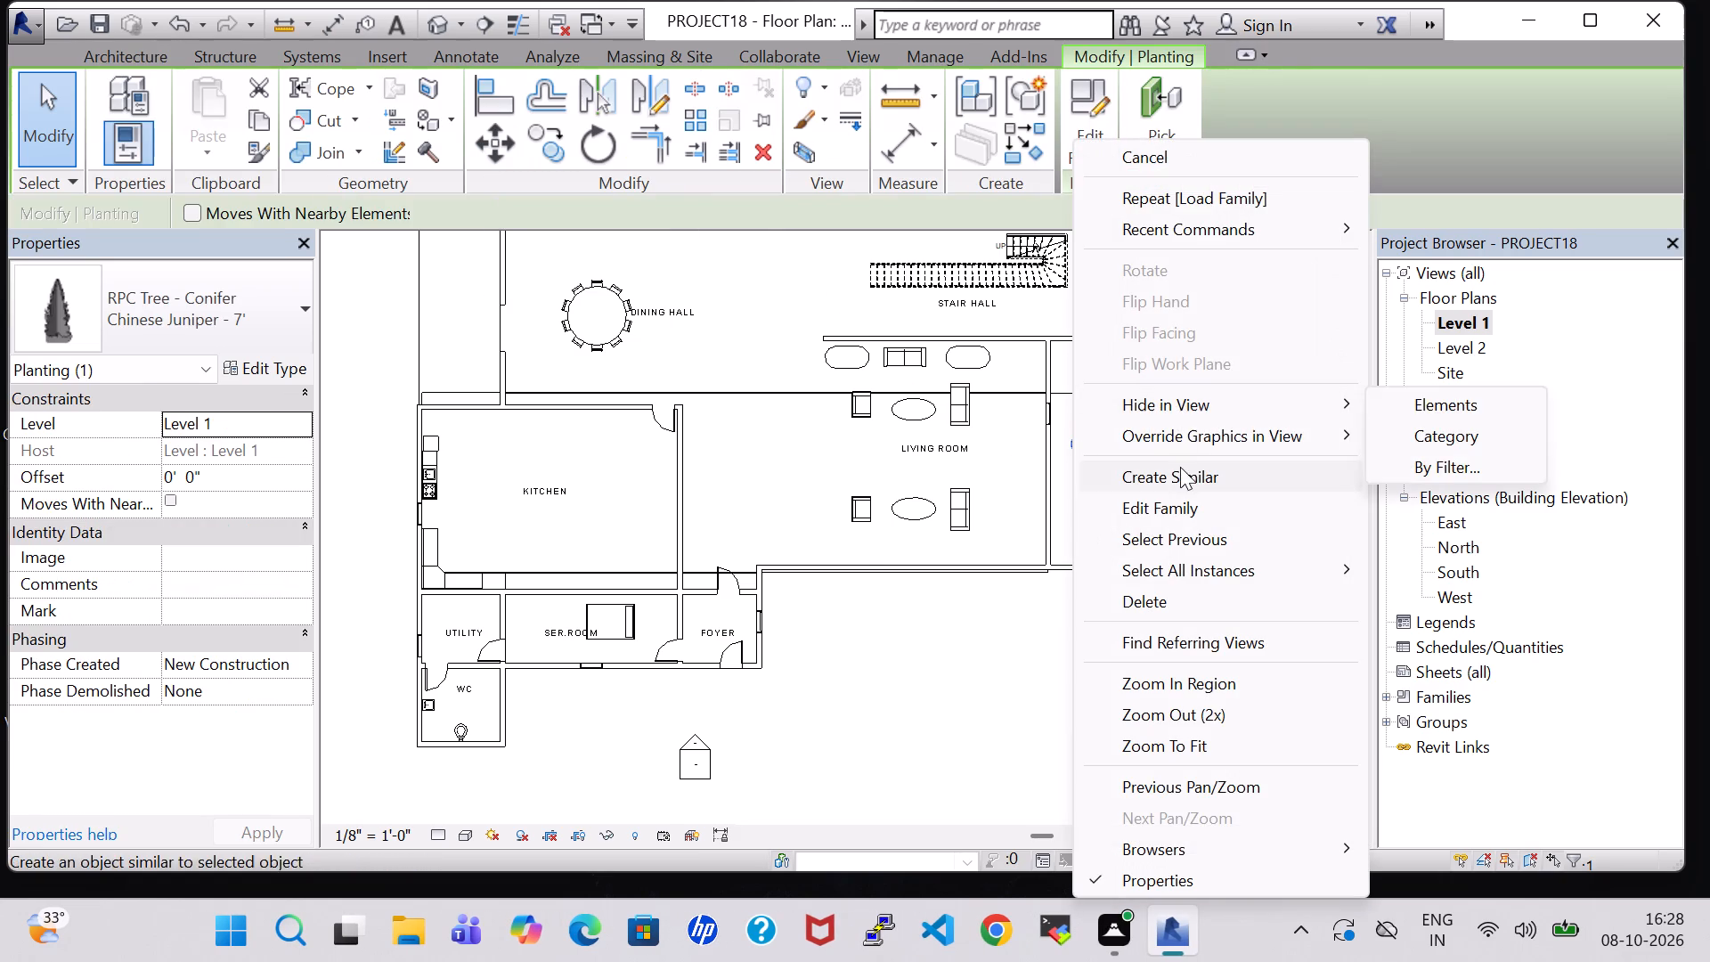
{"action": "left_click", "coordinate": [1184, 486]}
{"action": "middle_click_drag", "start_coordinate": [468, 292], "coordinate": [453, 492]}
{"action": "left_click", "coordinate": [447, 481]}
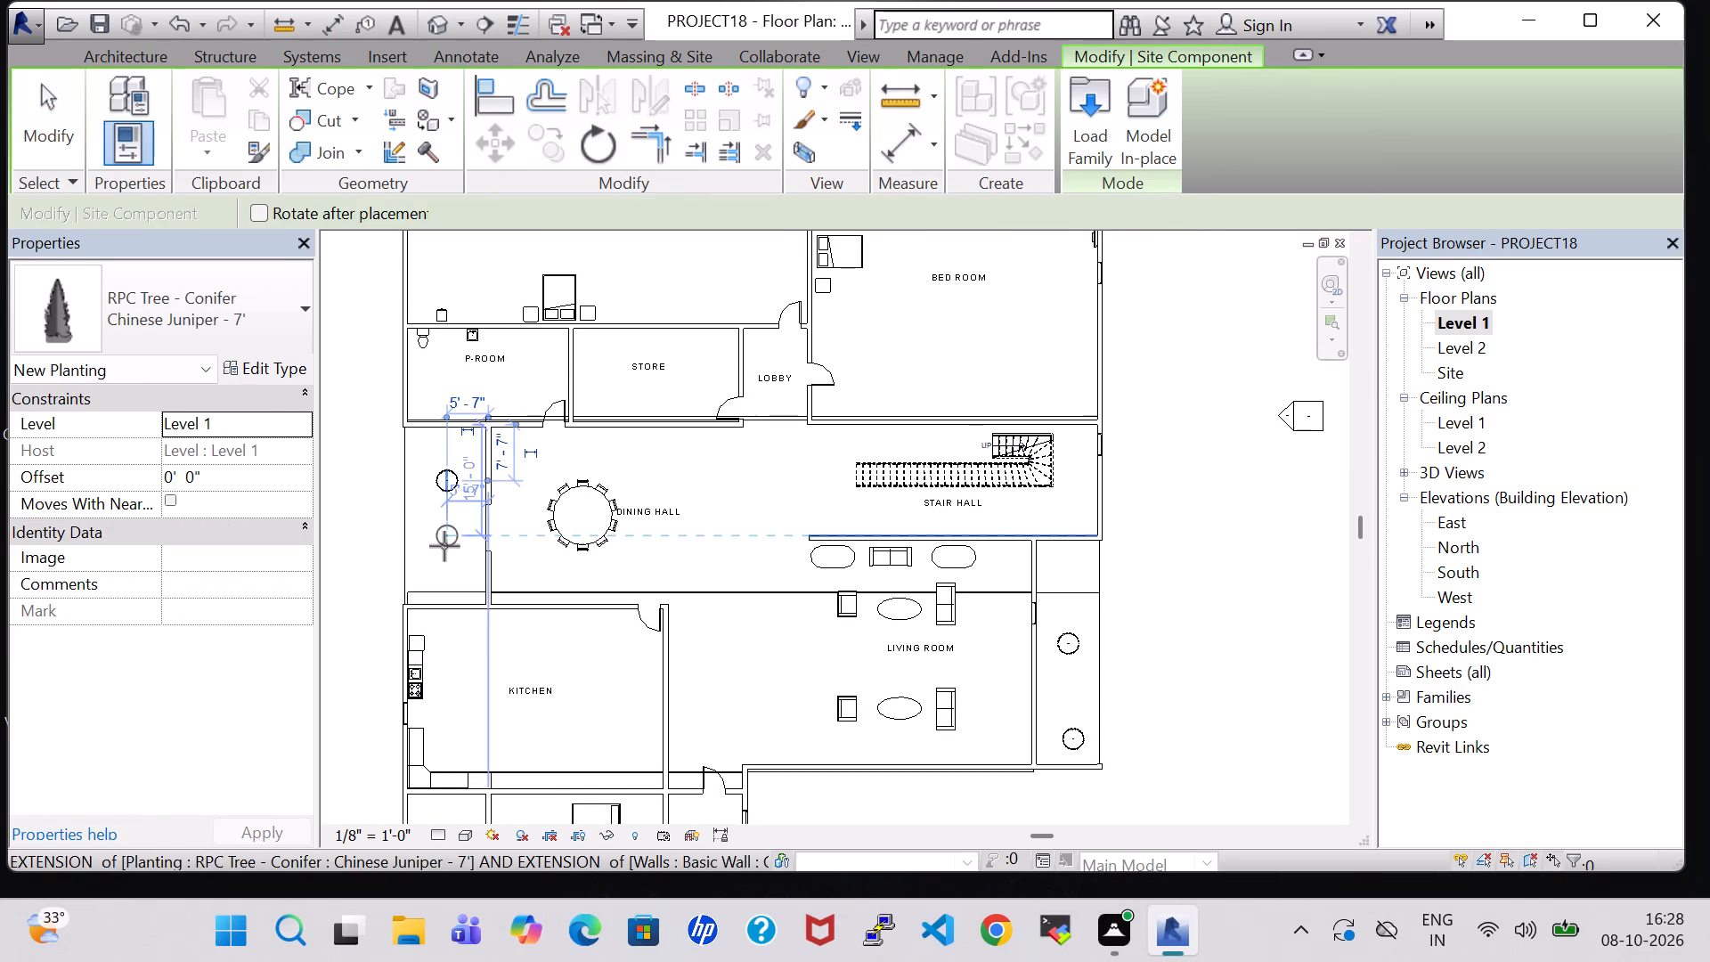
{"action": "left_click", "coordinate": [444, 559]}
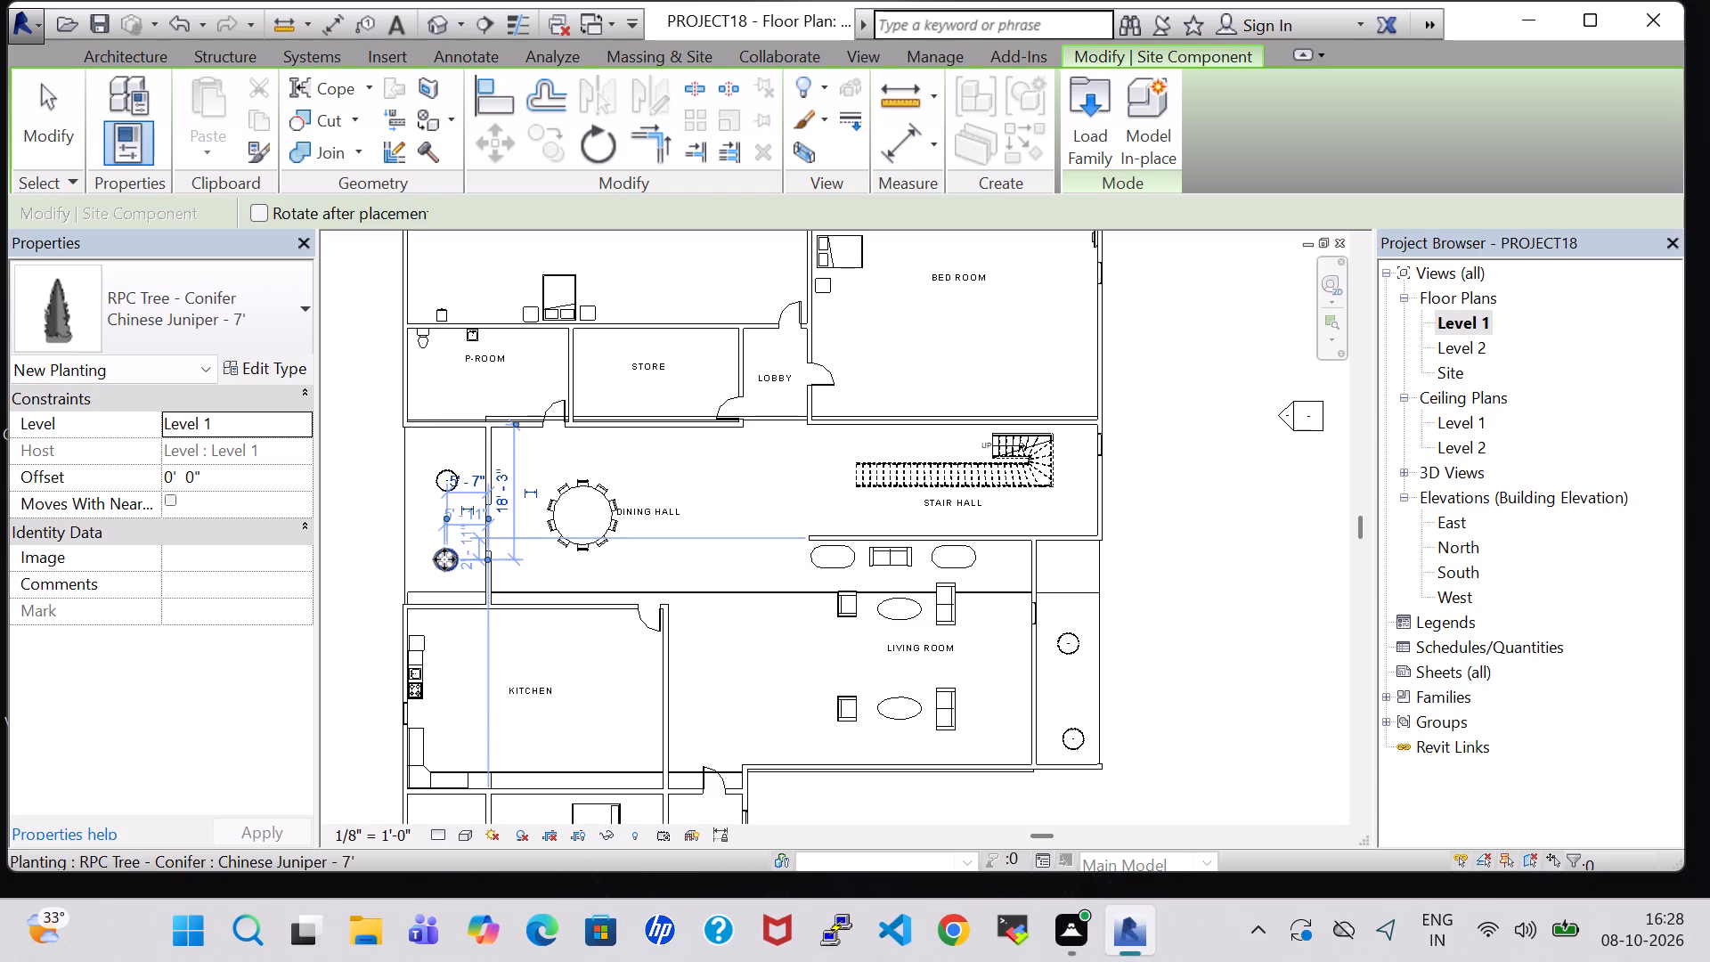
{"action": "key", "text": "Escape"}
{"action": "key", "text": "Escape"}
Nudge the northern conifer in the strip west of the dining hall three increments north.
{"action": "left_click", "coordinate": [439, 496]}
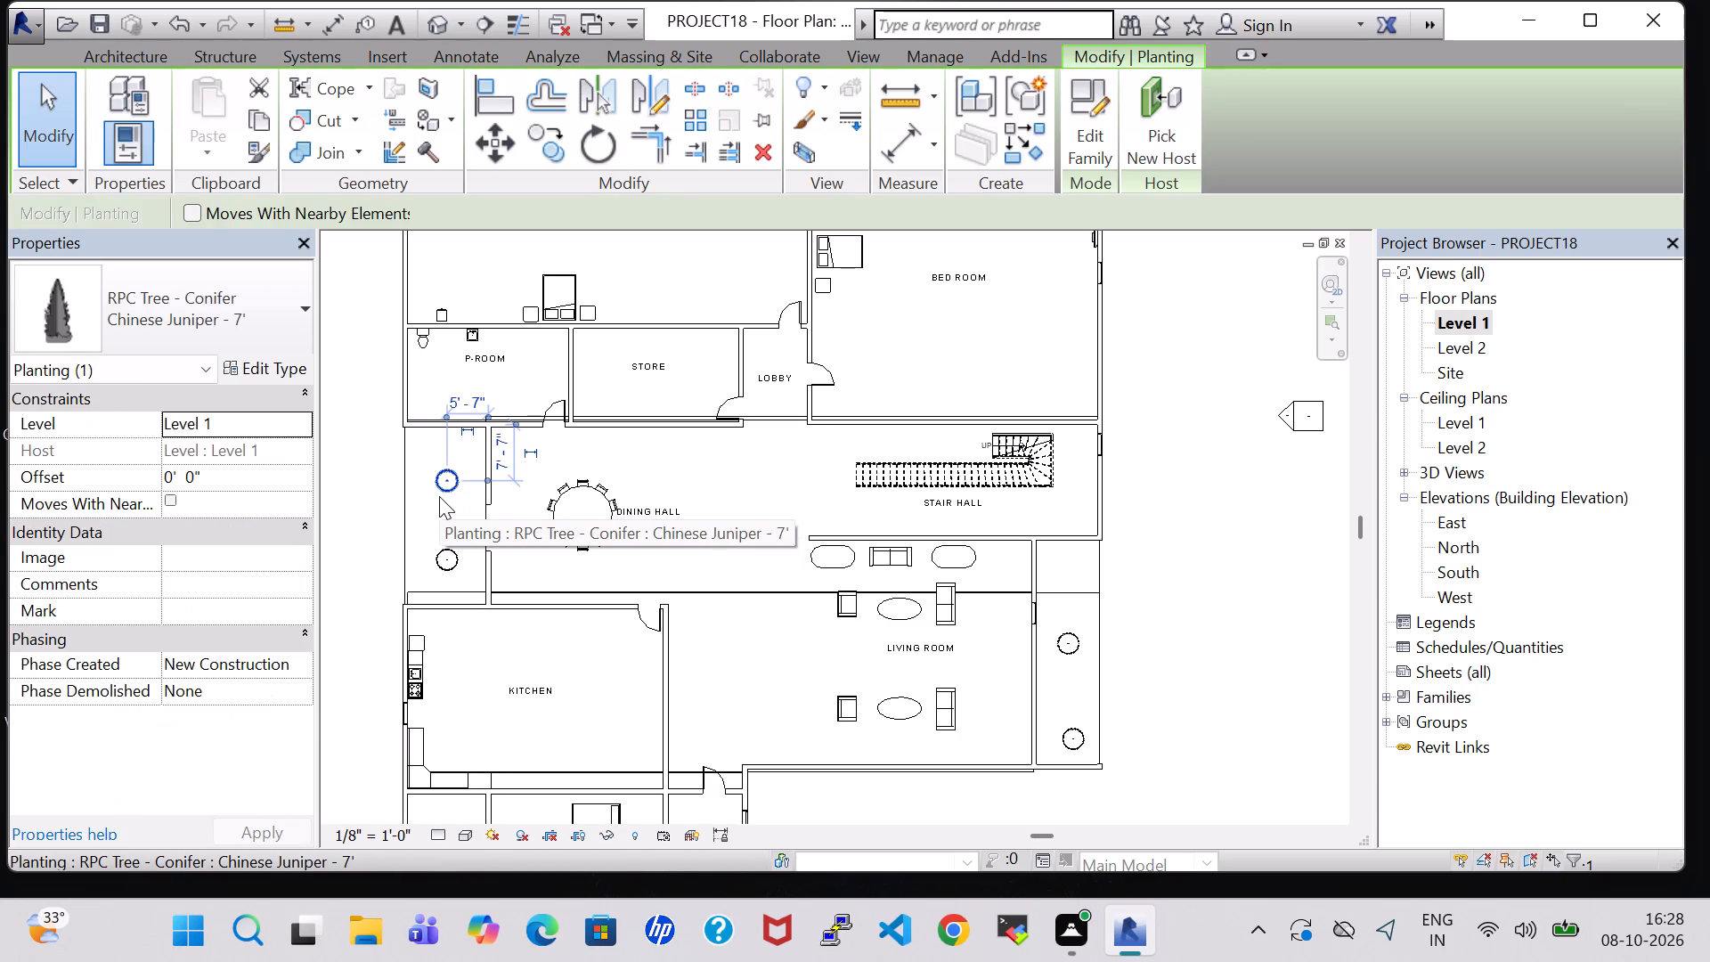
{"action": "key", "text": "Up"}
{"action": "key", "text": "Up"}
{"action": "key", "text": "Up"}
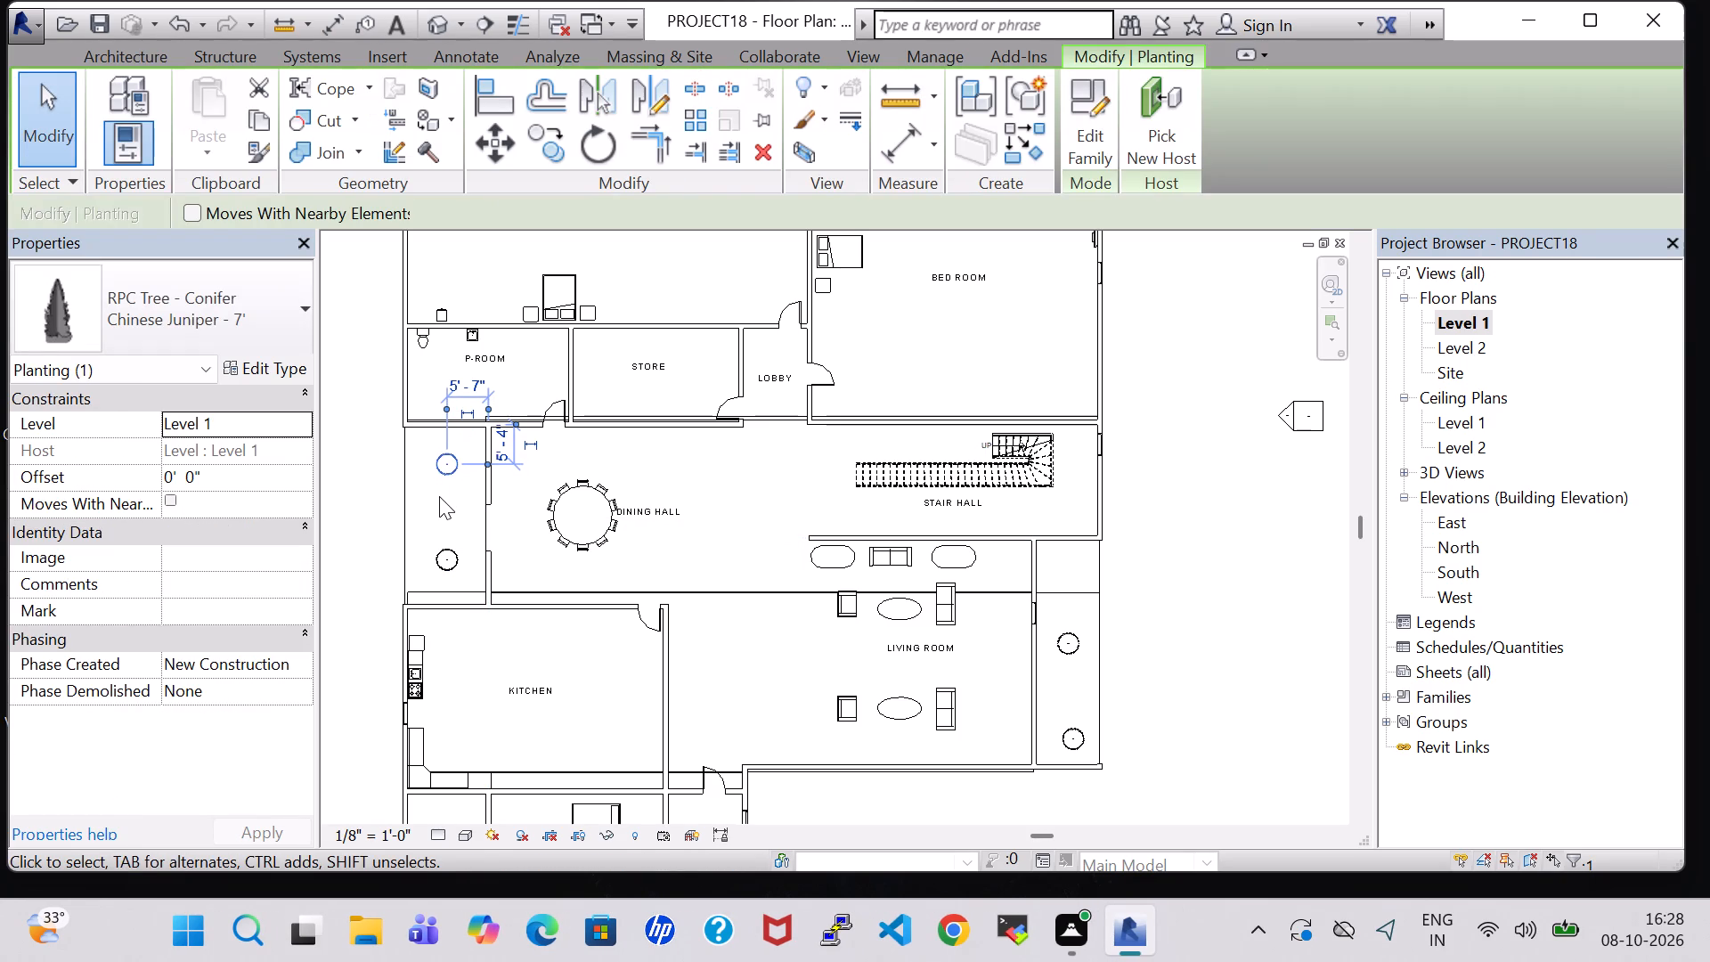
{"action": "left_click", "coordinate": [471, 539]}
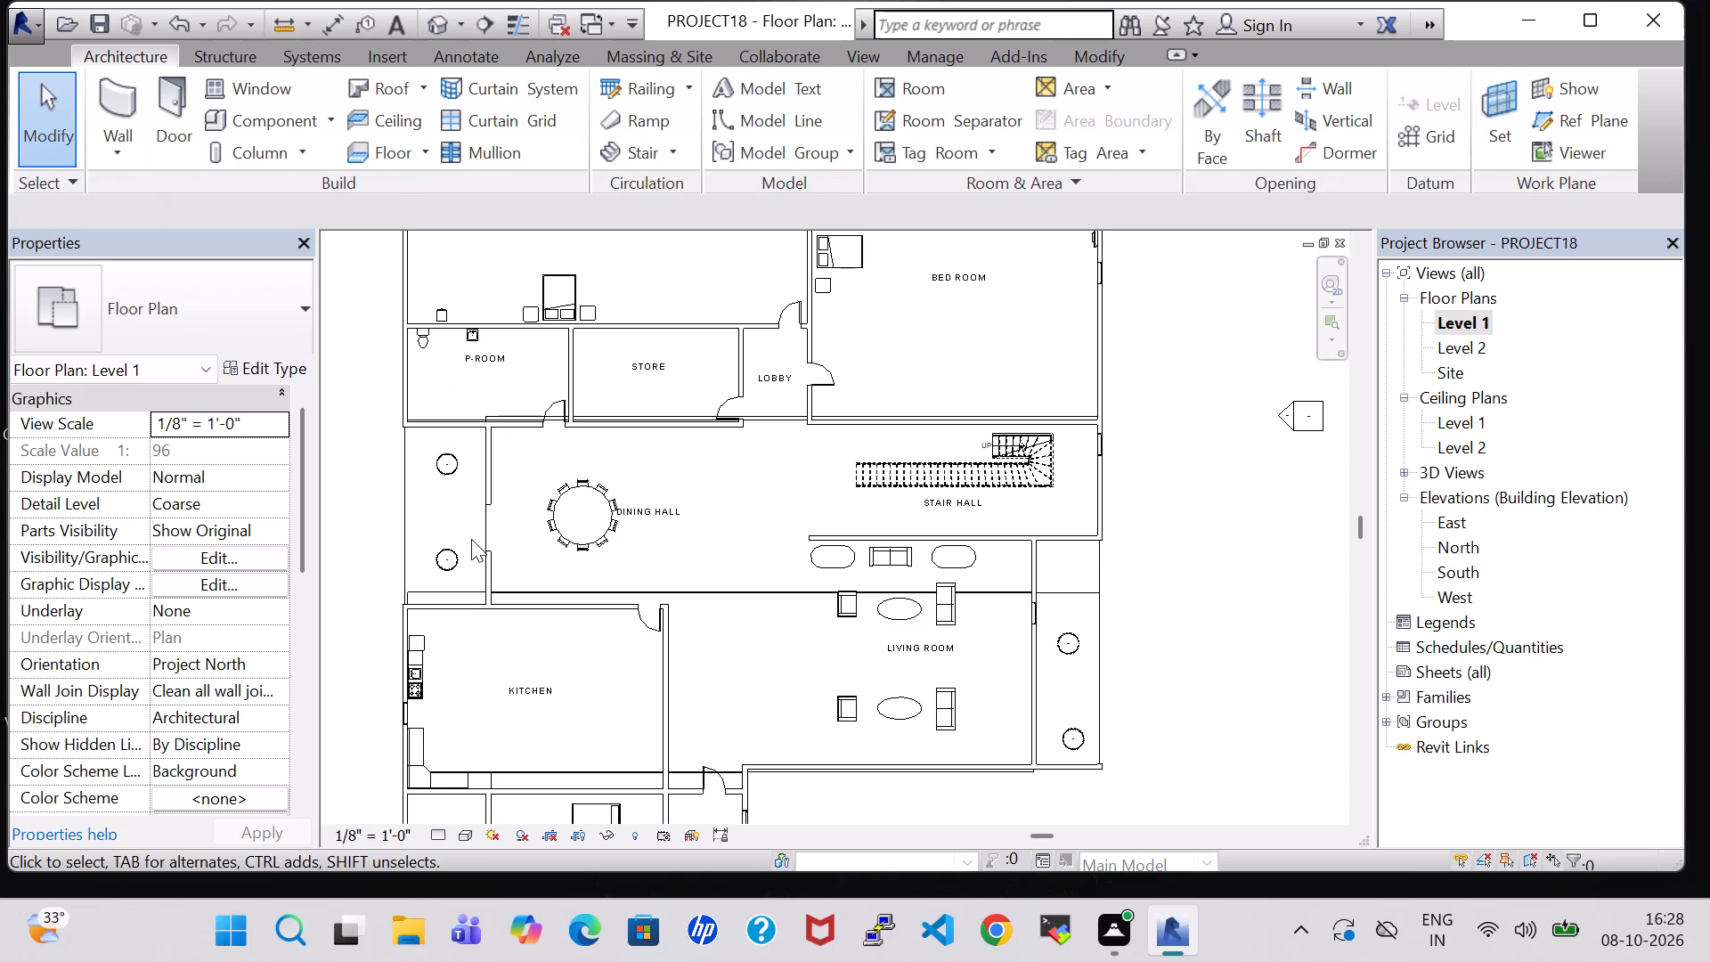
Place a similar Chinese Juniper - 7' conifer in the open area west of the toilets, about 17'-9" from the toilet wall.
{"action": "left_click", "coordinate": [452, 455]}
{"action": "right_click", "coordinate": [452, 455]}
{"action": "left_click", "coordinate": [571, 470]}
{"action": "scroll", "coordinate": [571, 470], "scroll_direction": "up", "scroll_amount": 1}
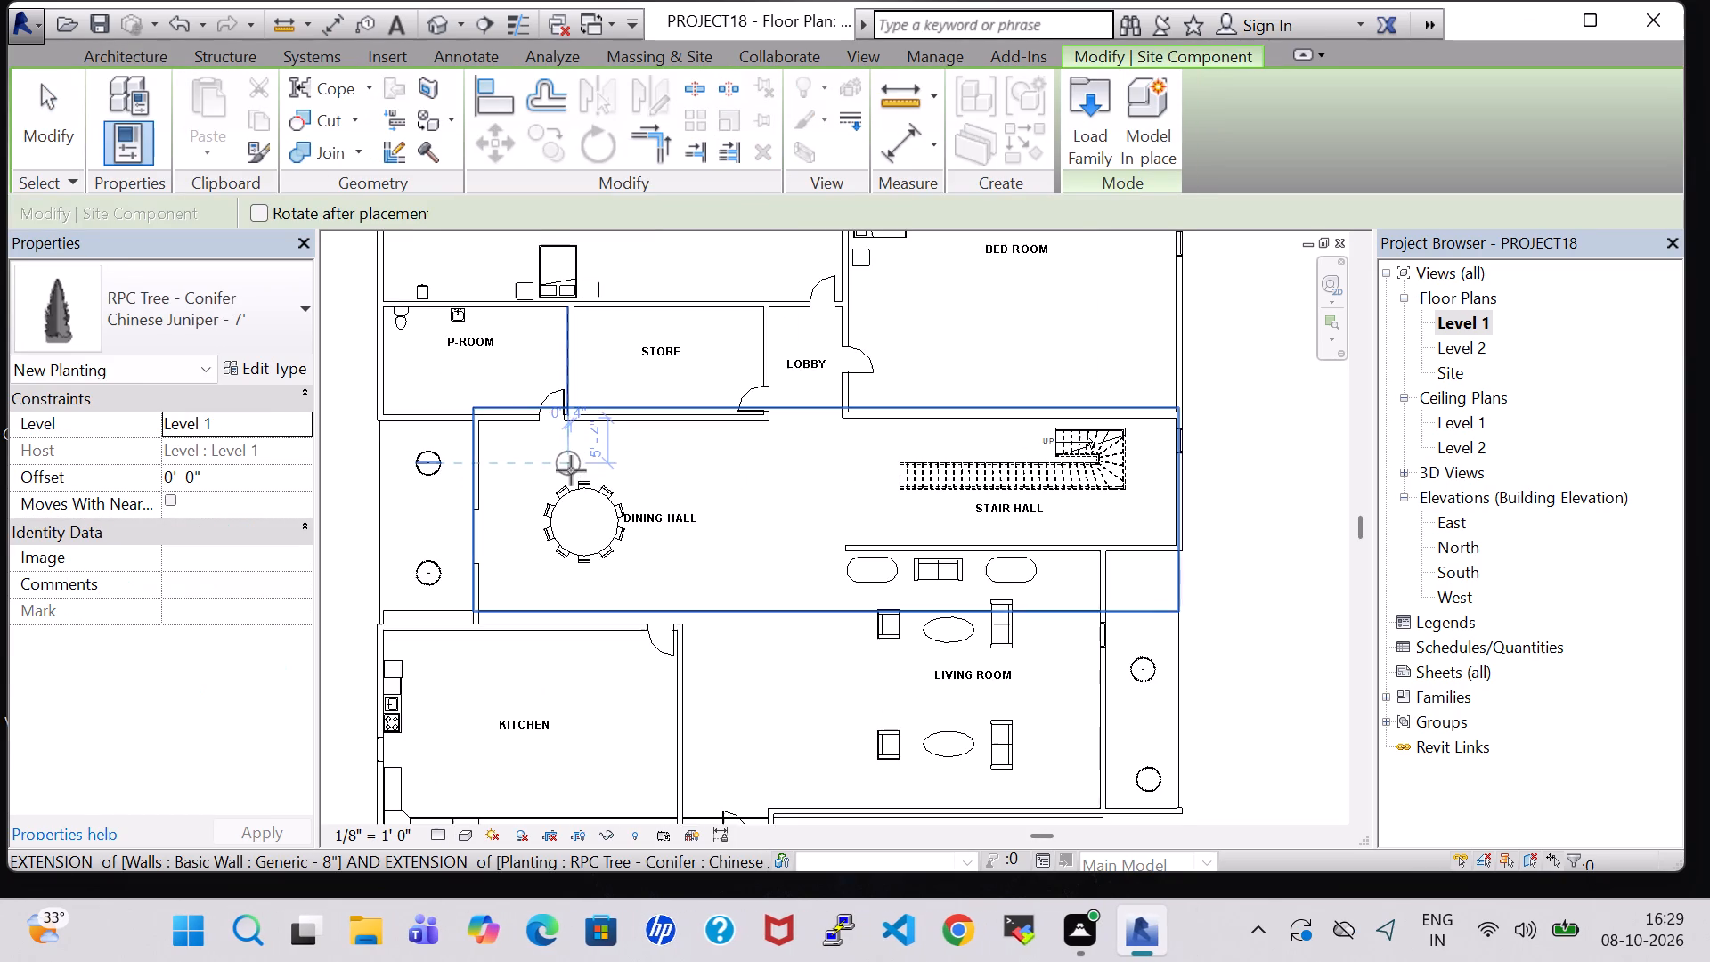
{"action": "middle_click_drag", "start_coordinate": [571, 470], "coordinate": [619, 784]}
{"action": "scroll", "coordinate": [613, 461], "scroll_direction": "down", "scroll_amount": 2}
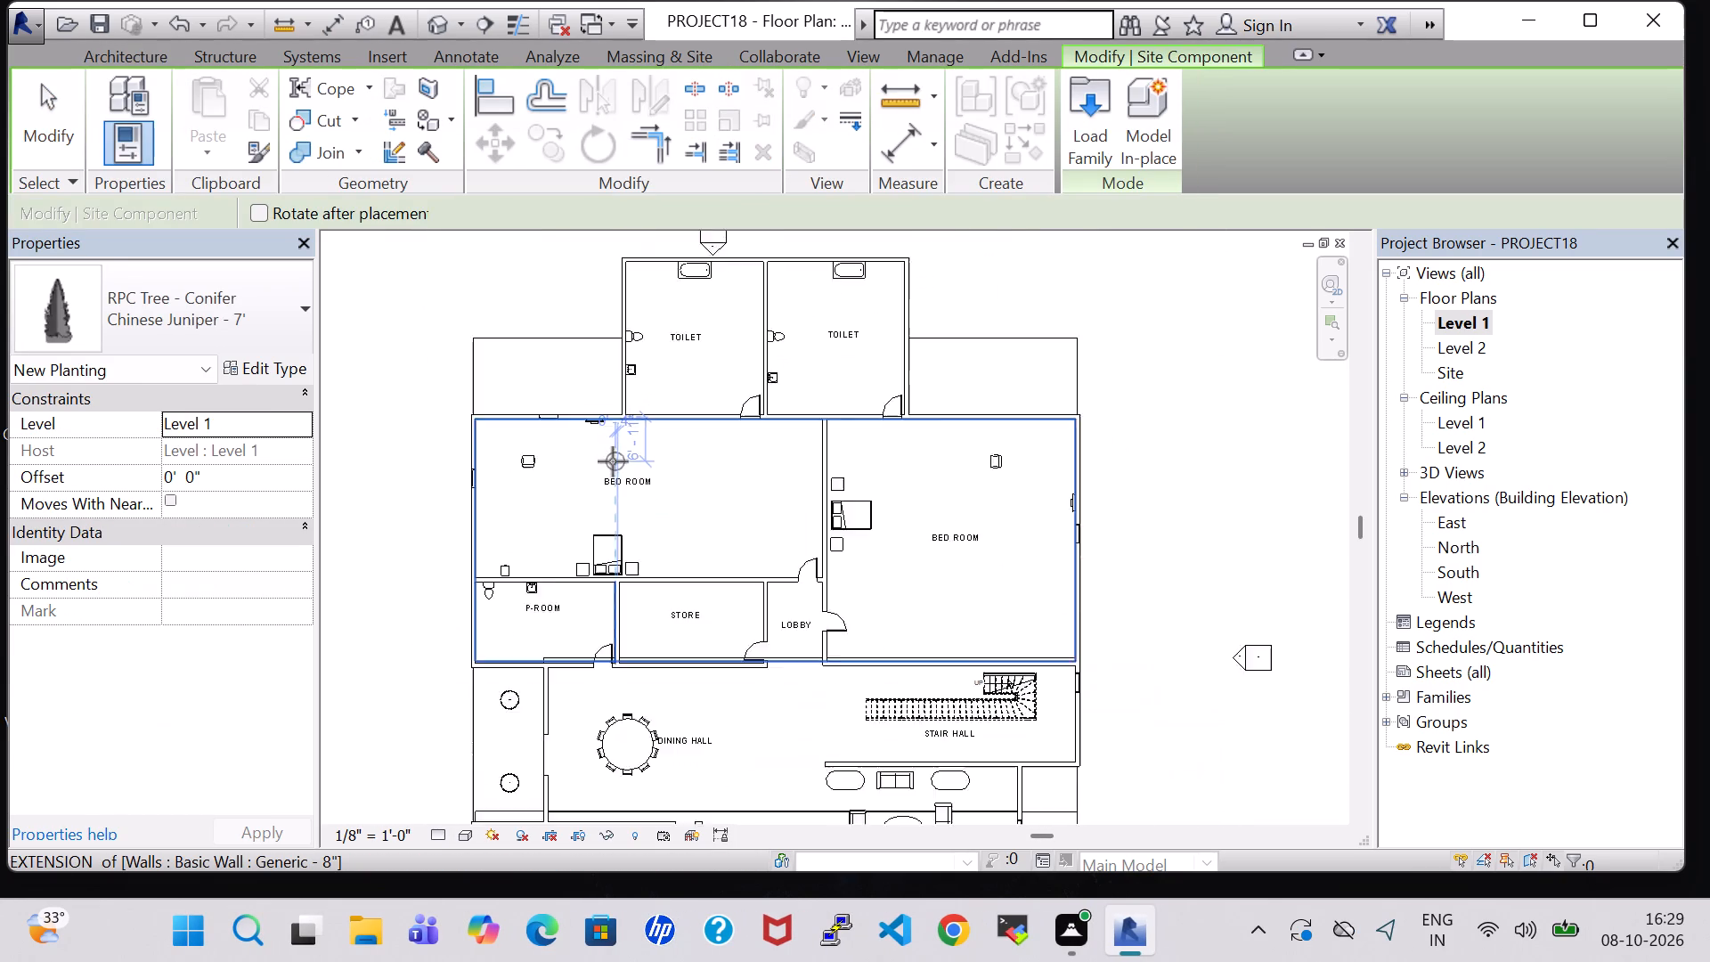
{"action": "scroll", "coordinate": [613, 461], "scroll_direction": "down", "scroll_amount": 1}
{"action": "left_click", "coordinate": [519, 387]}
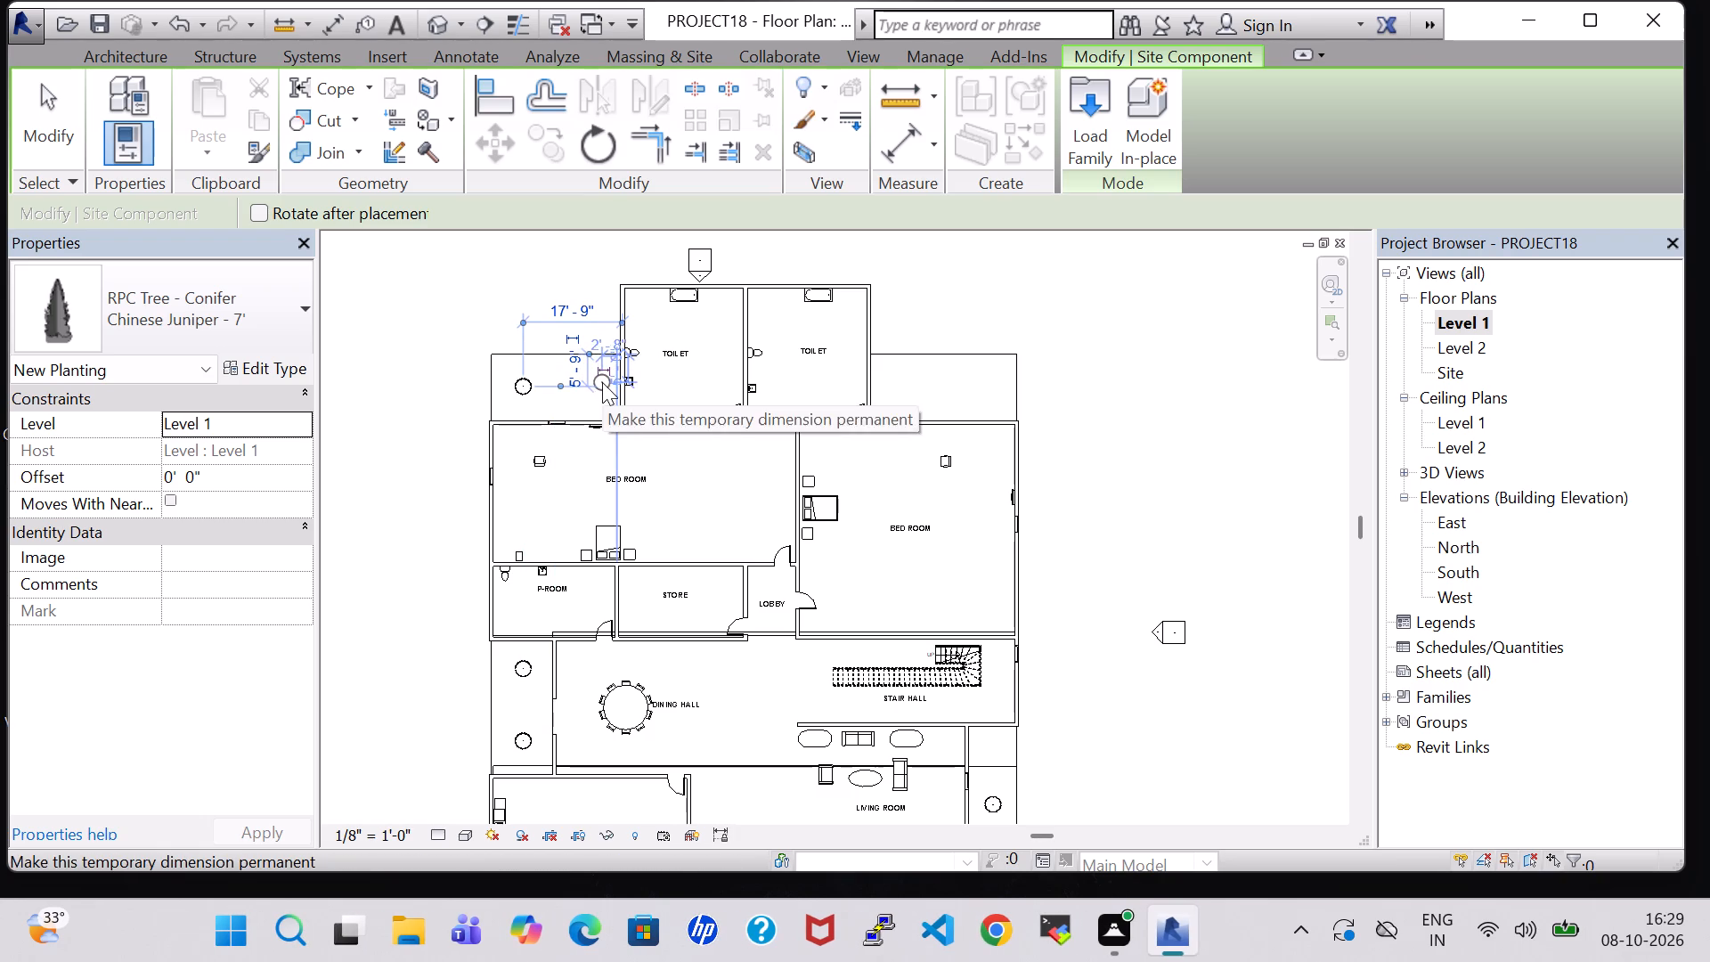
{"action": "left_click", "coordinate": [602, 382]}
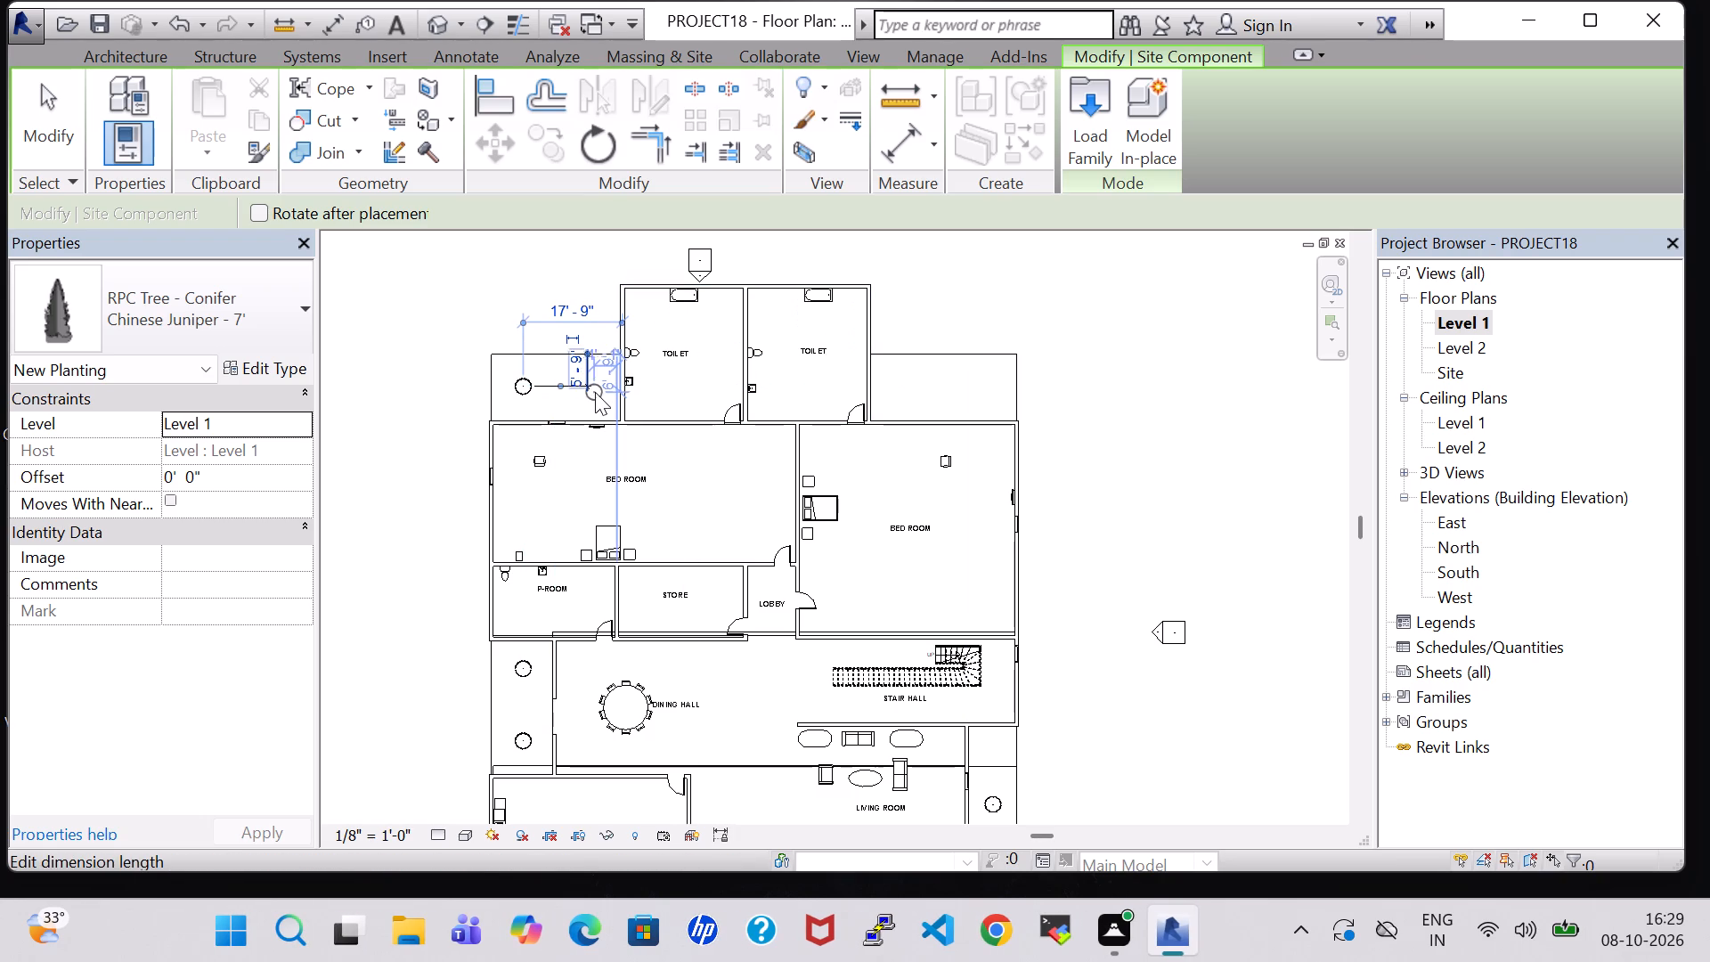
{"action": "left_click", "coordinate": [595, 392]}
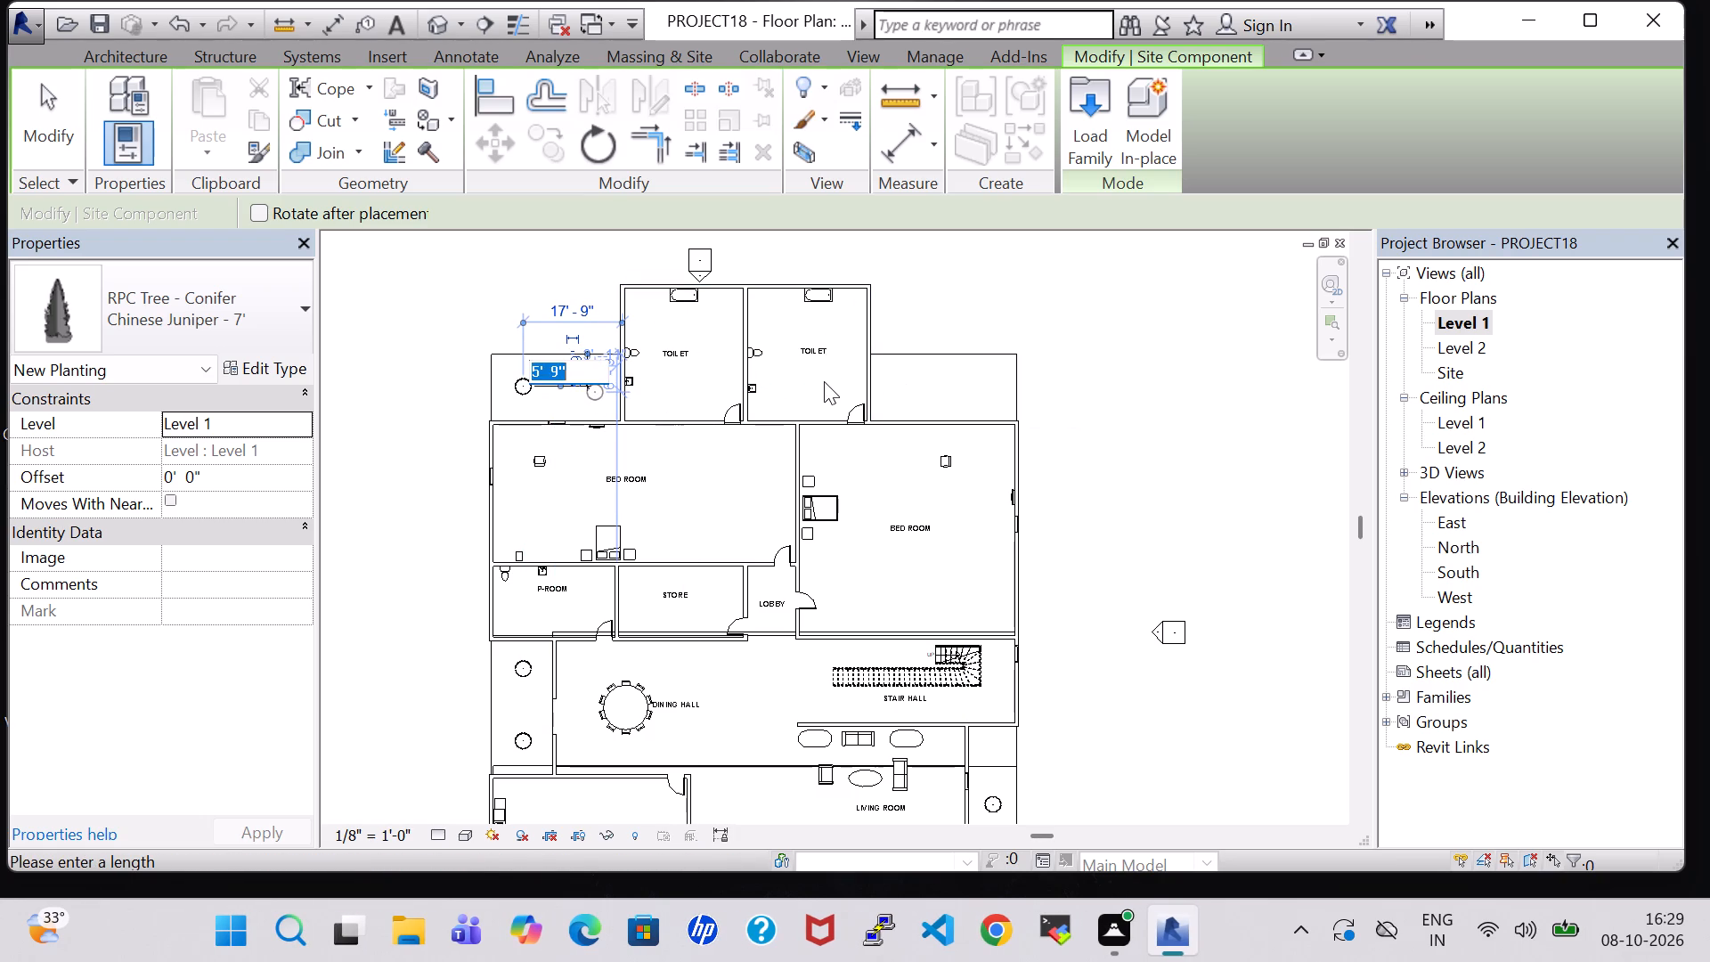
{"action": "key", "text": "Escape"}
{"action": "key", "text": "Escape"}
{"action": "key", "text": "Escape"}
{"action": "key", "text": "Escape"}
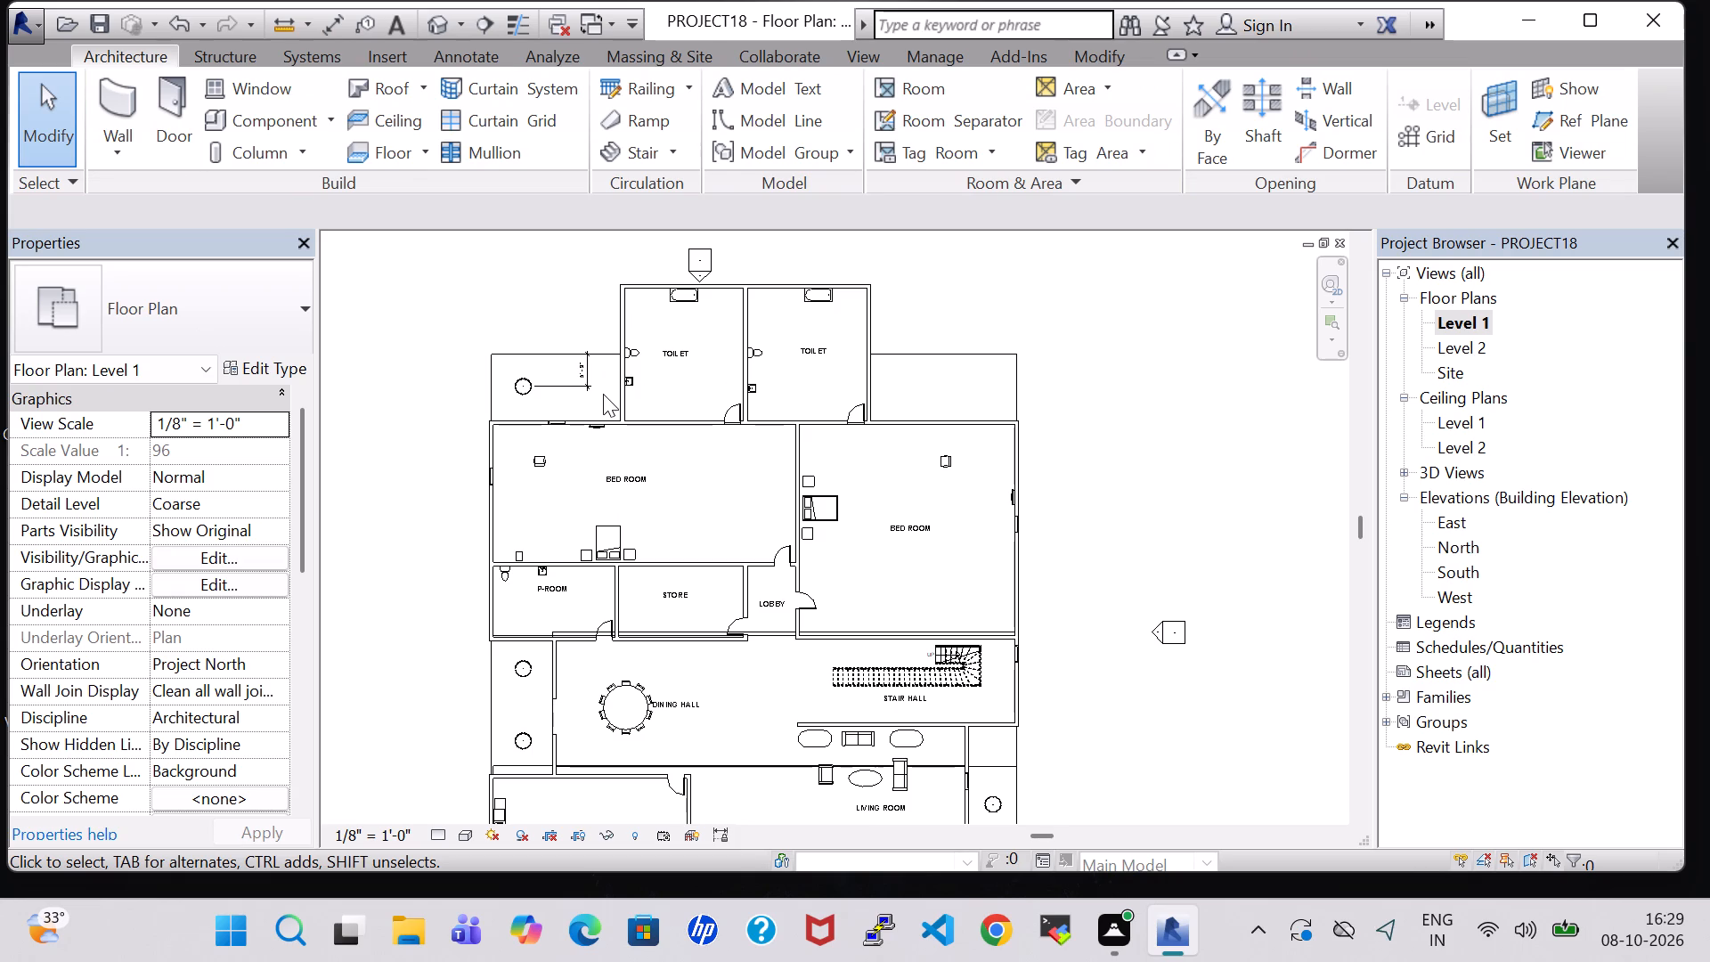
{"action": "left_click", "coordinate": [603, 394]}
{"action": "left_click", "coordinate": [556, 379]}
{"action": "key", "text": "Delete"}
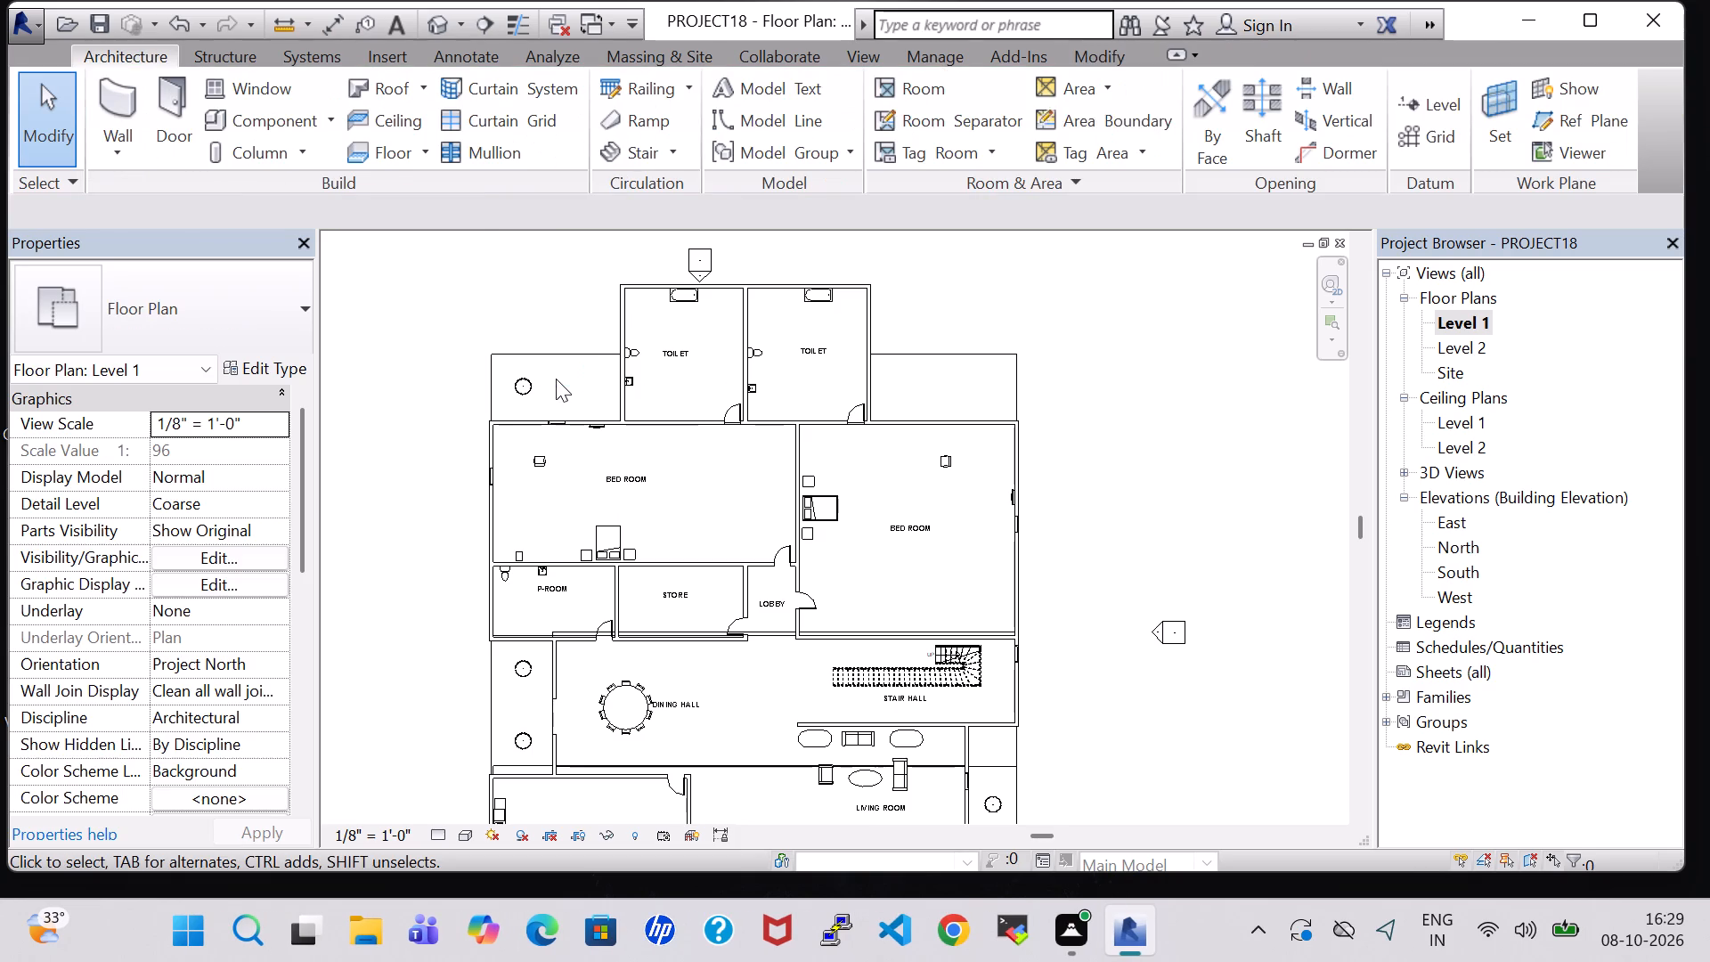
Place two more similar conifers in line with the northwest one: about 6'-2" west of the toilets, and just east of the toilets.
{"action": "left_click", "coordinate": [525, 387]}
{"action": "right_click", "coordinate": [525, 387]}
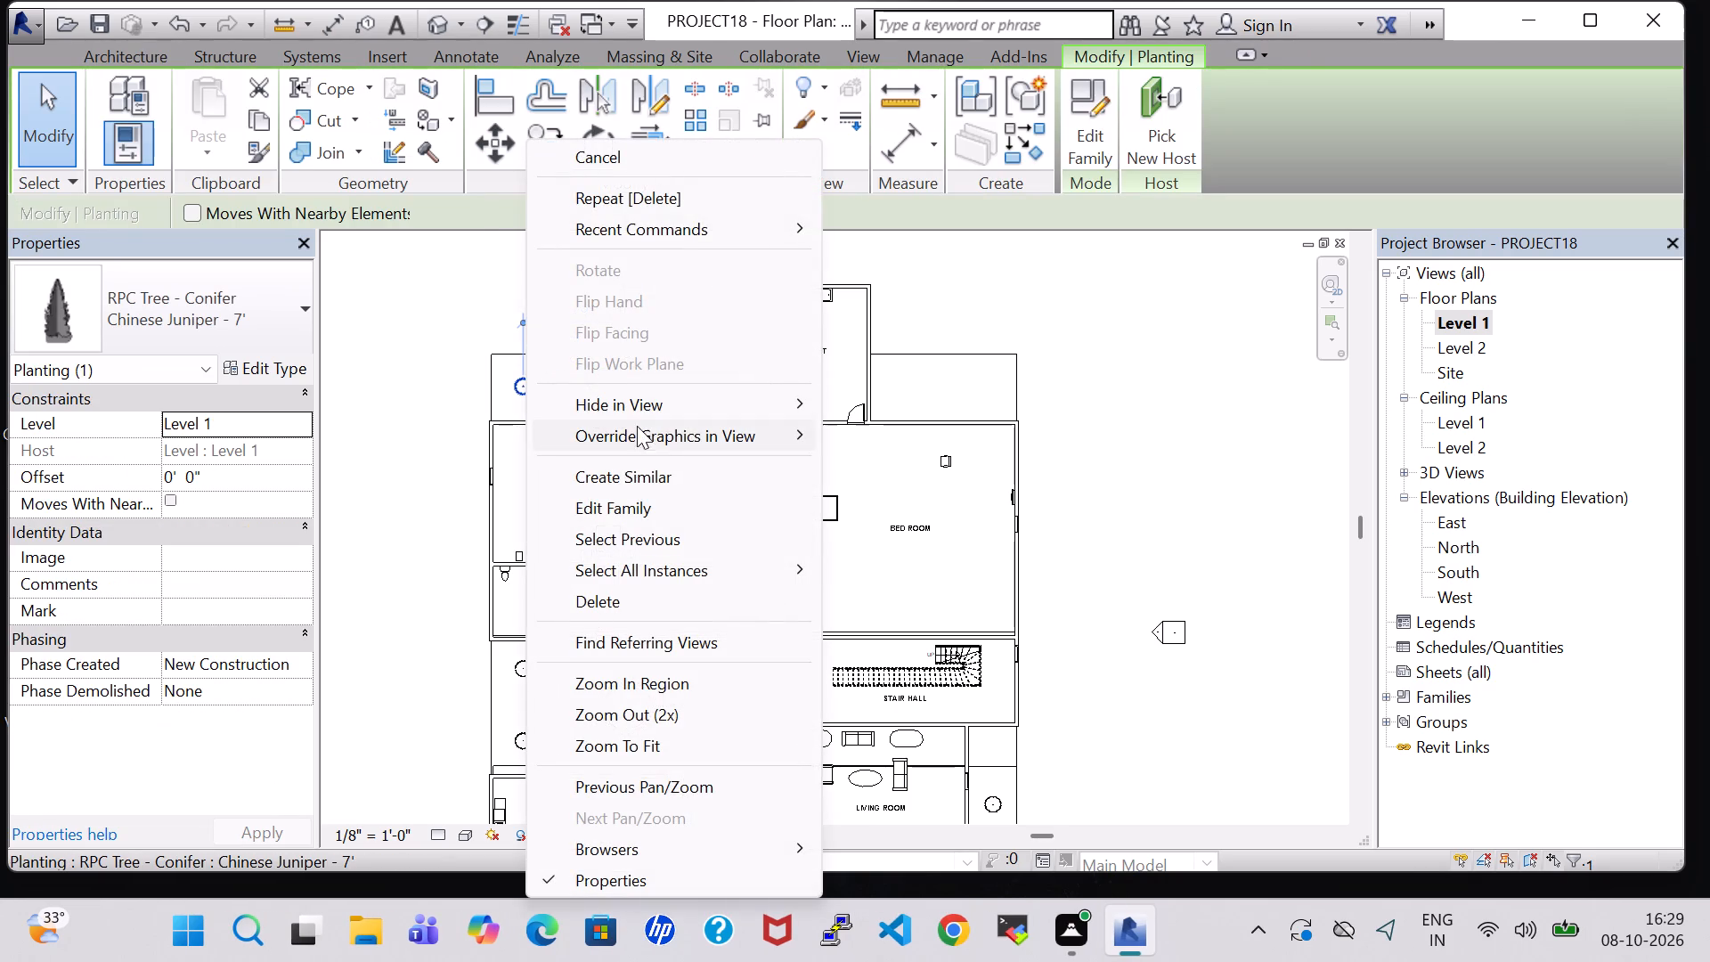
{"action": "left_click", "coordinate": [660, 472]}
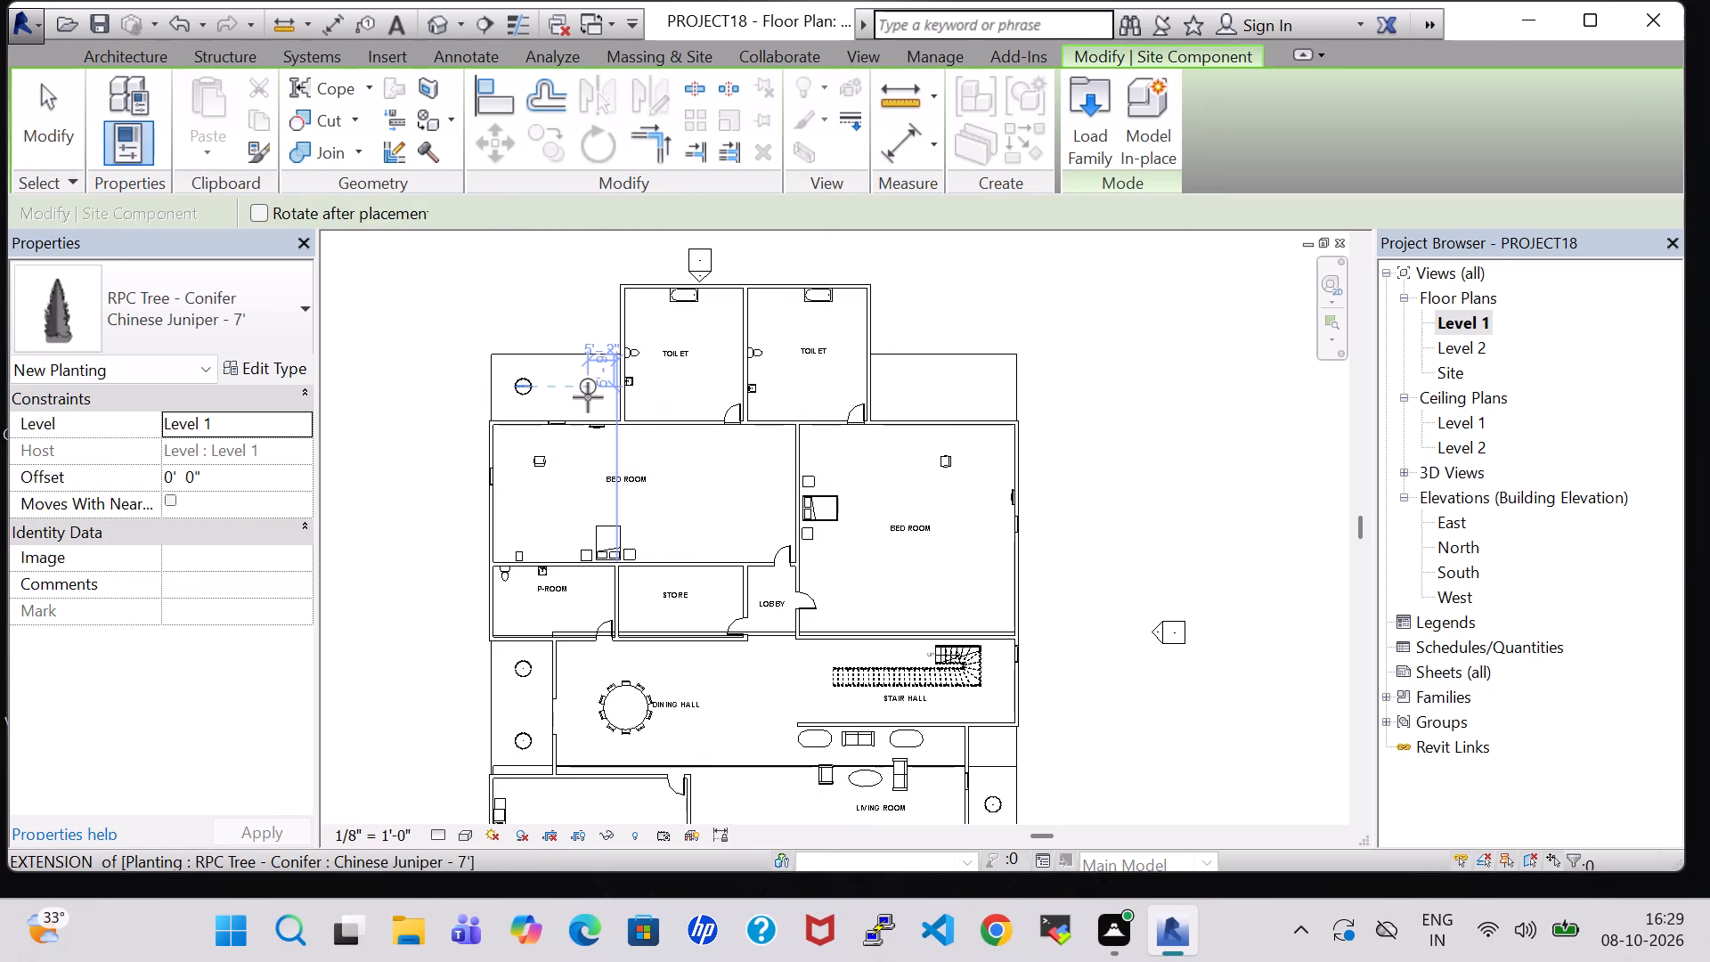
{"action": "left_click", "coordinate": [588, 397]}
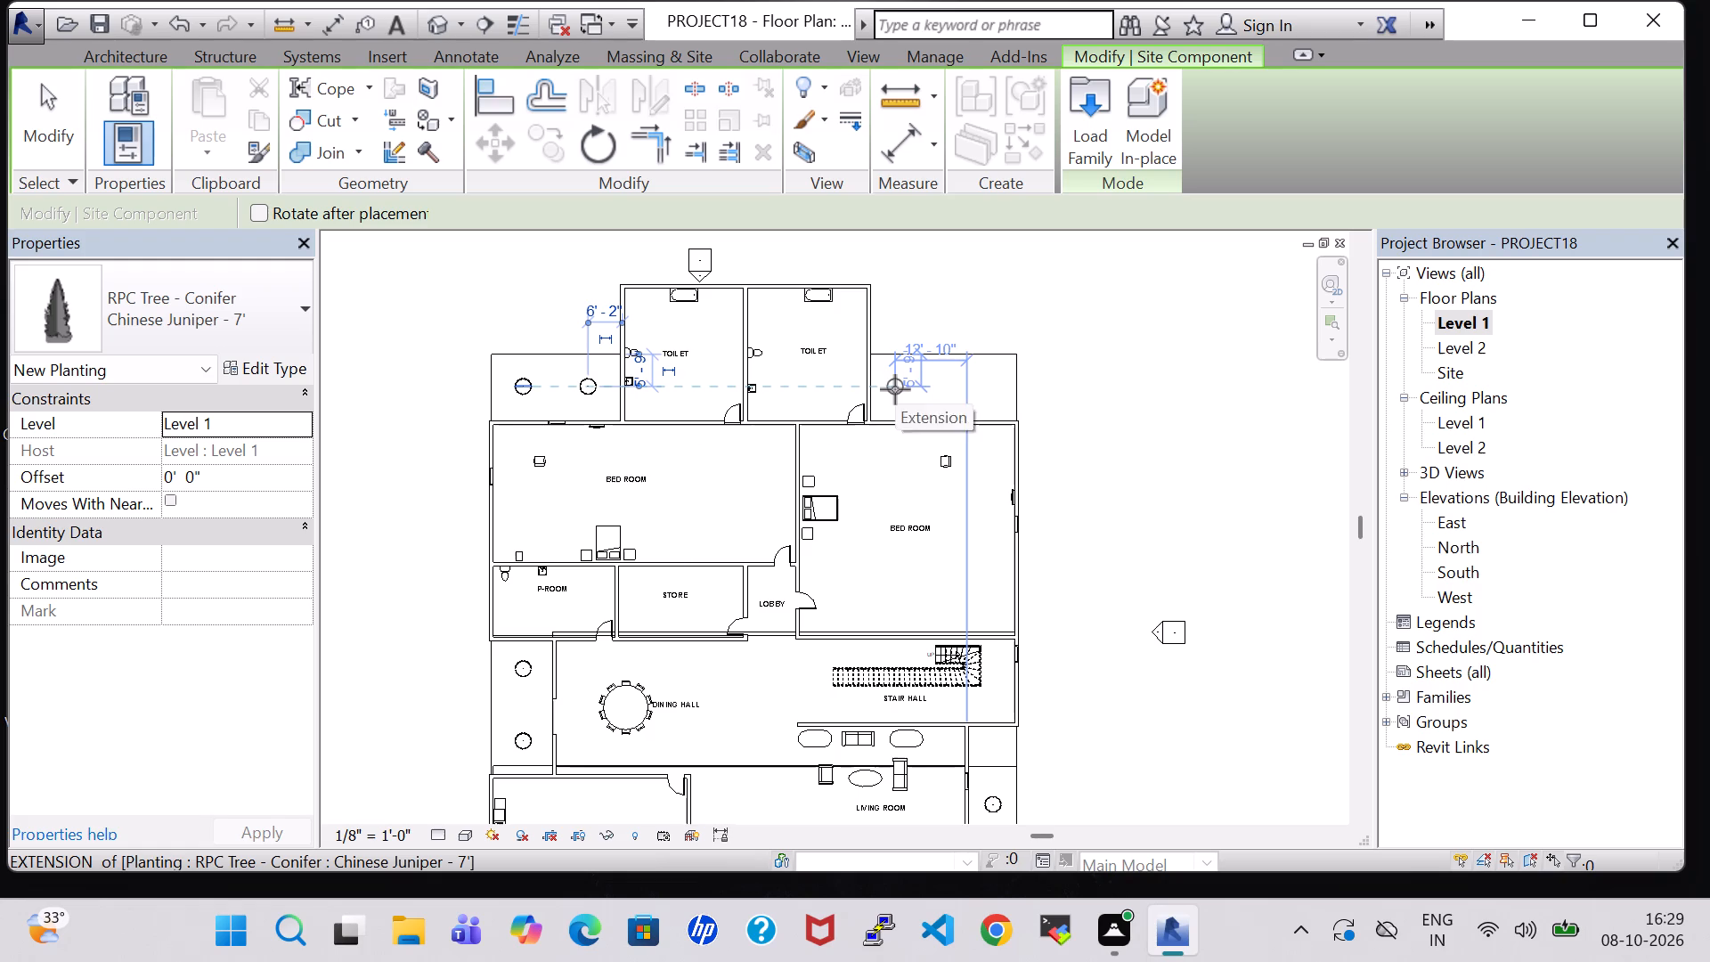
{"action": "left_click", "coordinate": [895, 390]}
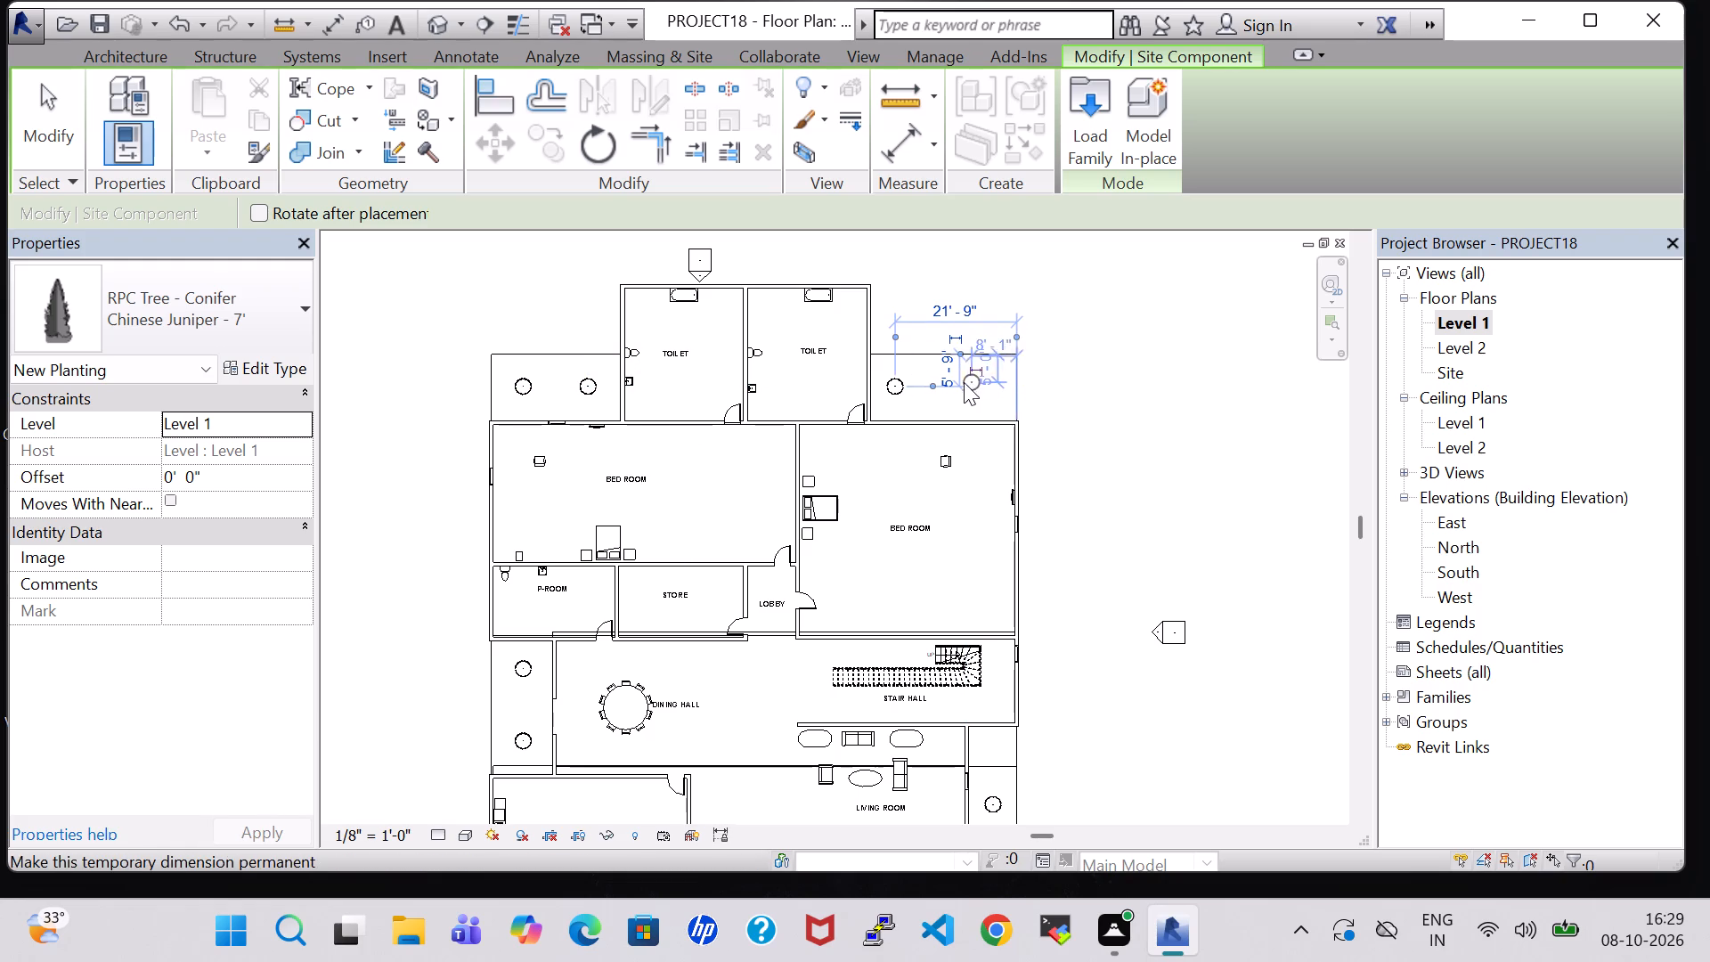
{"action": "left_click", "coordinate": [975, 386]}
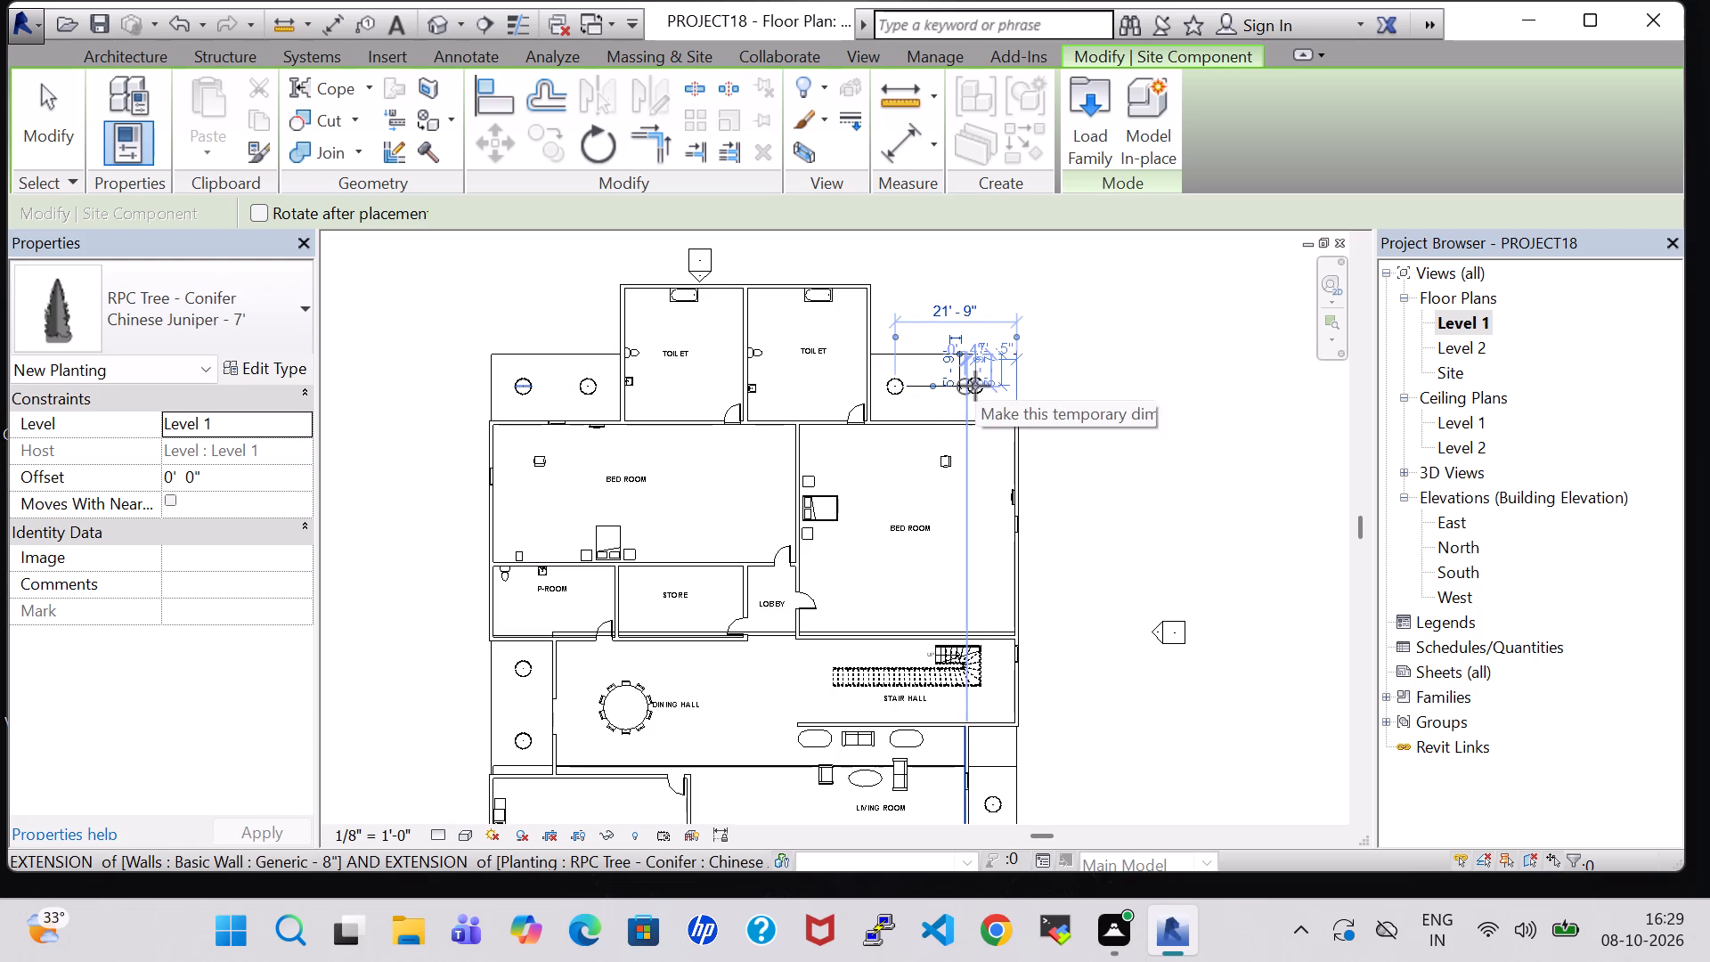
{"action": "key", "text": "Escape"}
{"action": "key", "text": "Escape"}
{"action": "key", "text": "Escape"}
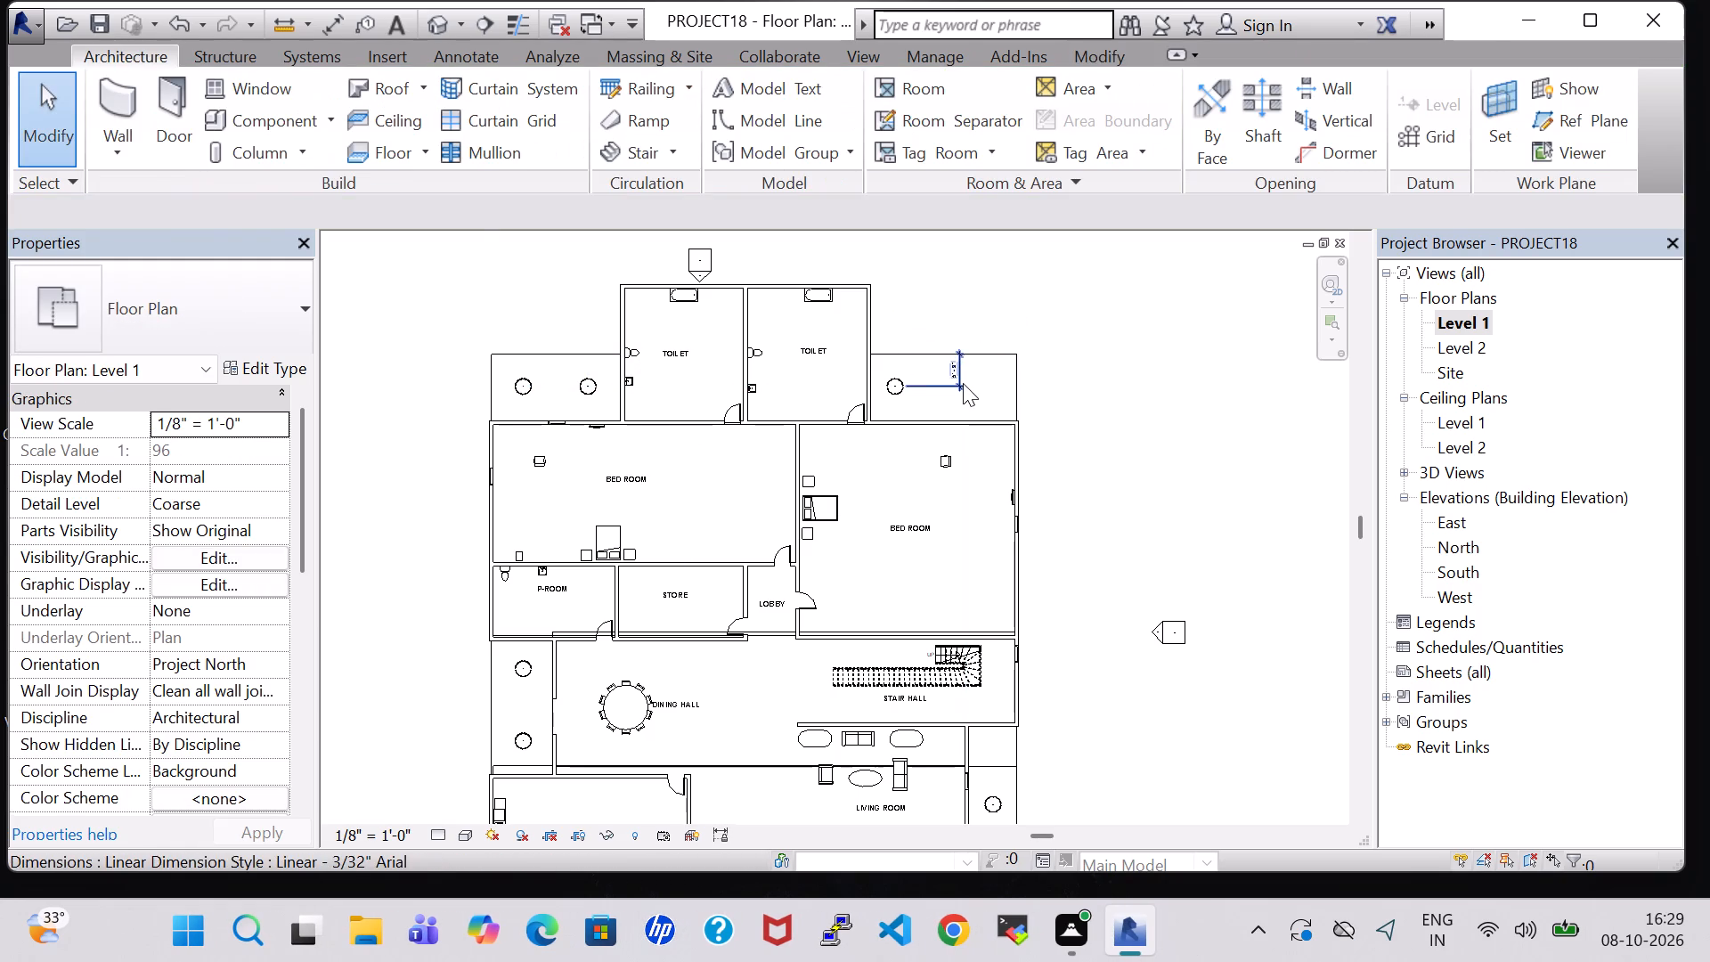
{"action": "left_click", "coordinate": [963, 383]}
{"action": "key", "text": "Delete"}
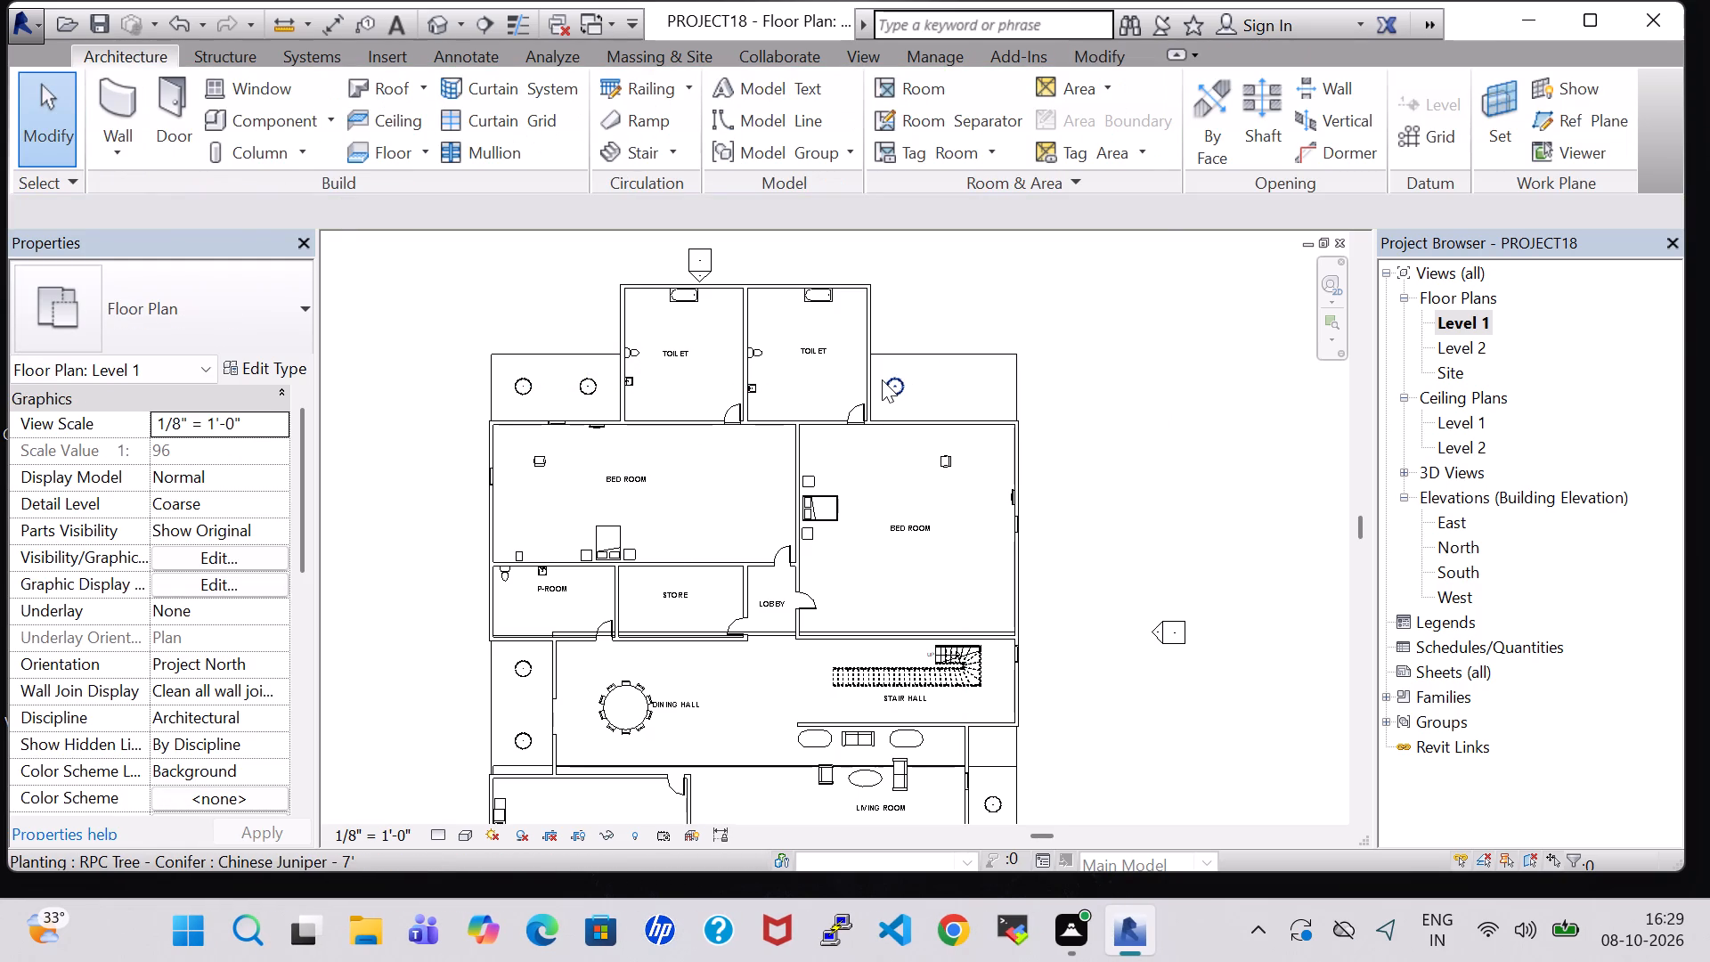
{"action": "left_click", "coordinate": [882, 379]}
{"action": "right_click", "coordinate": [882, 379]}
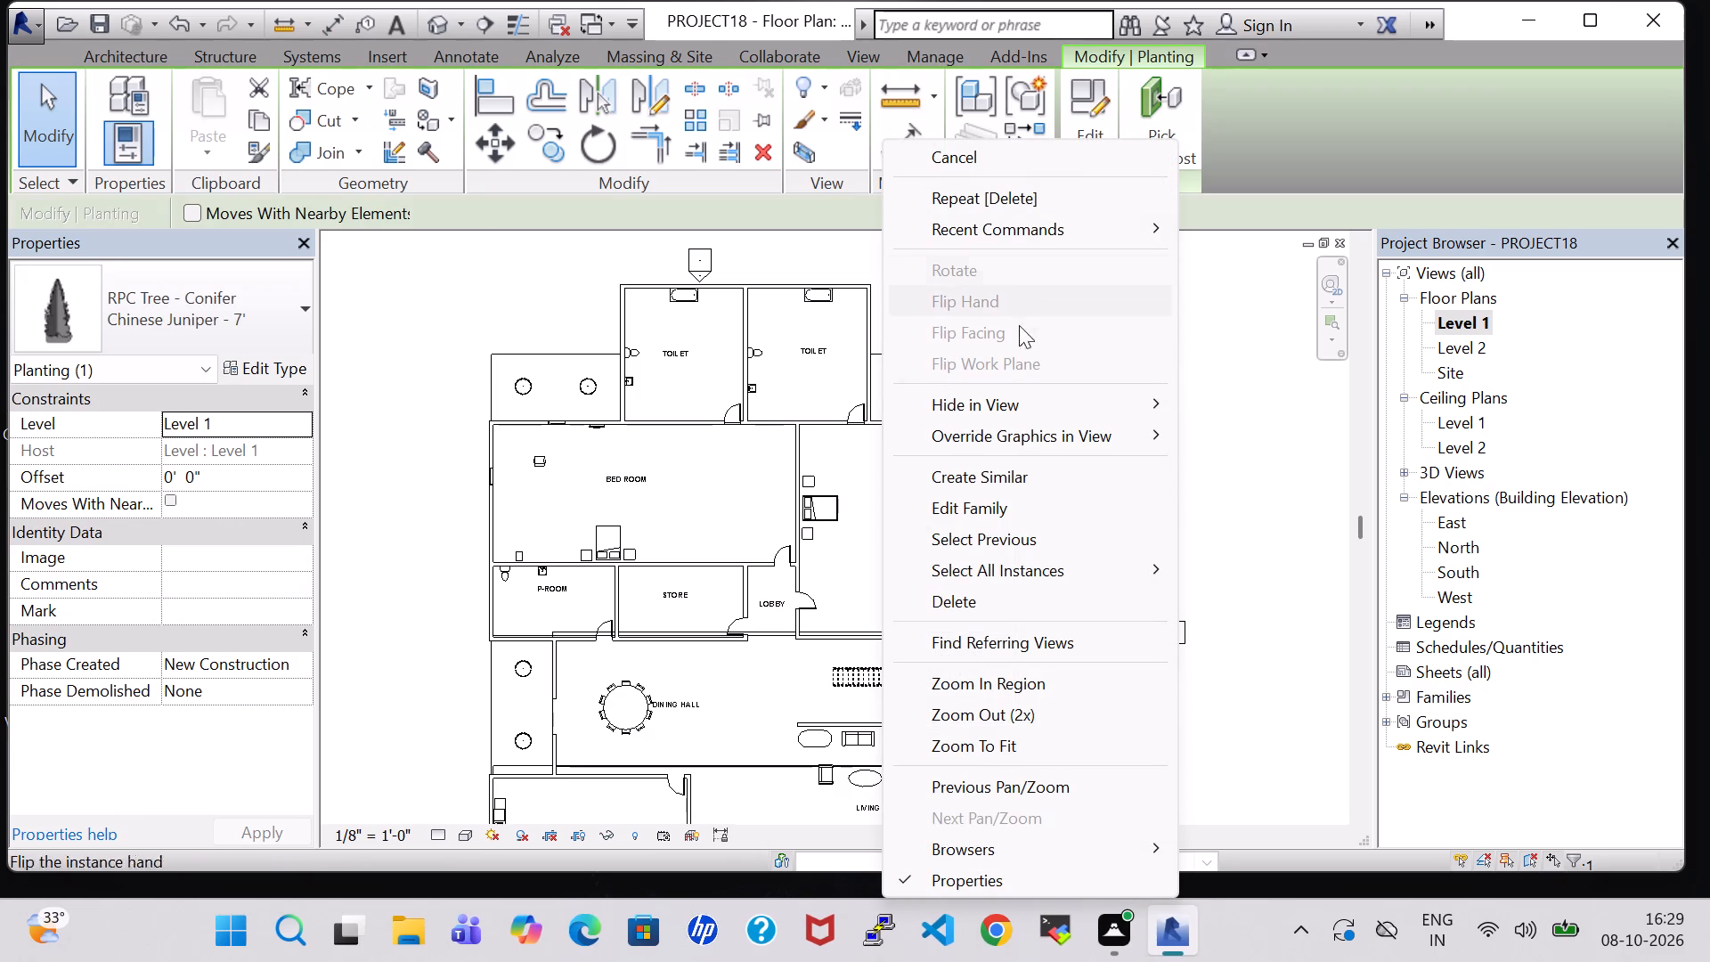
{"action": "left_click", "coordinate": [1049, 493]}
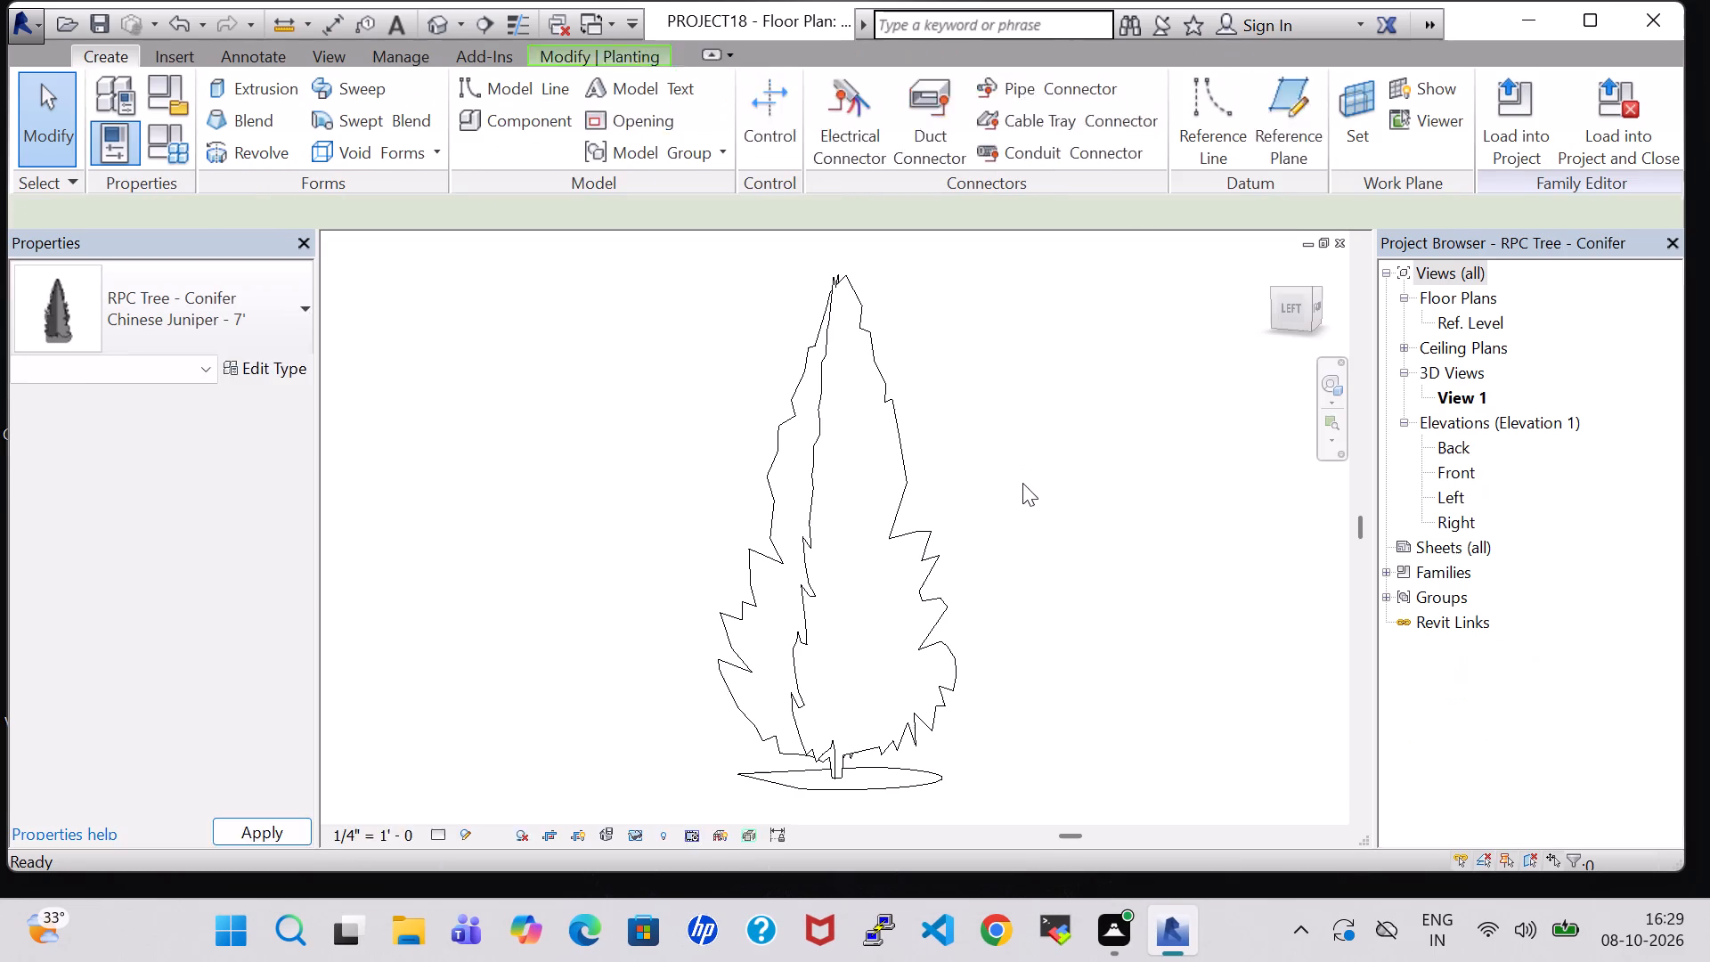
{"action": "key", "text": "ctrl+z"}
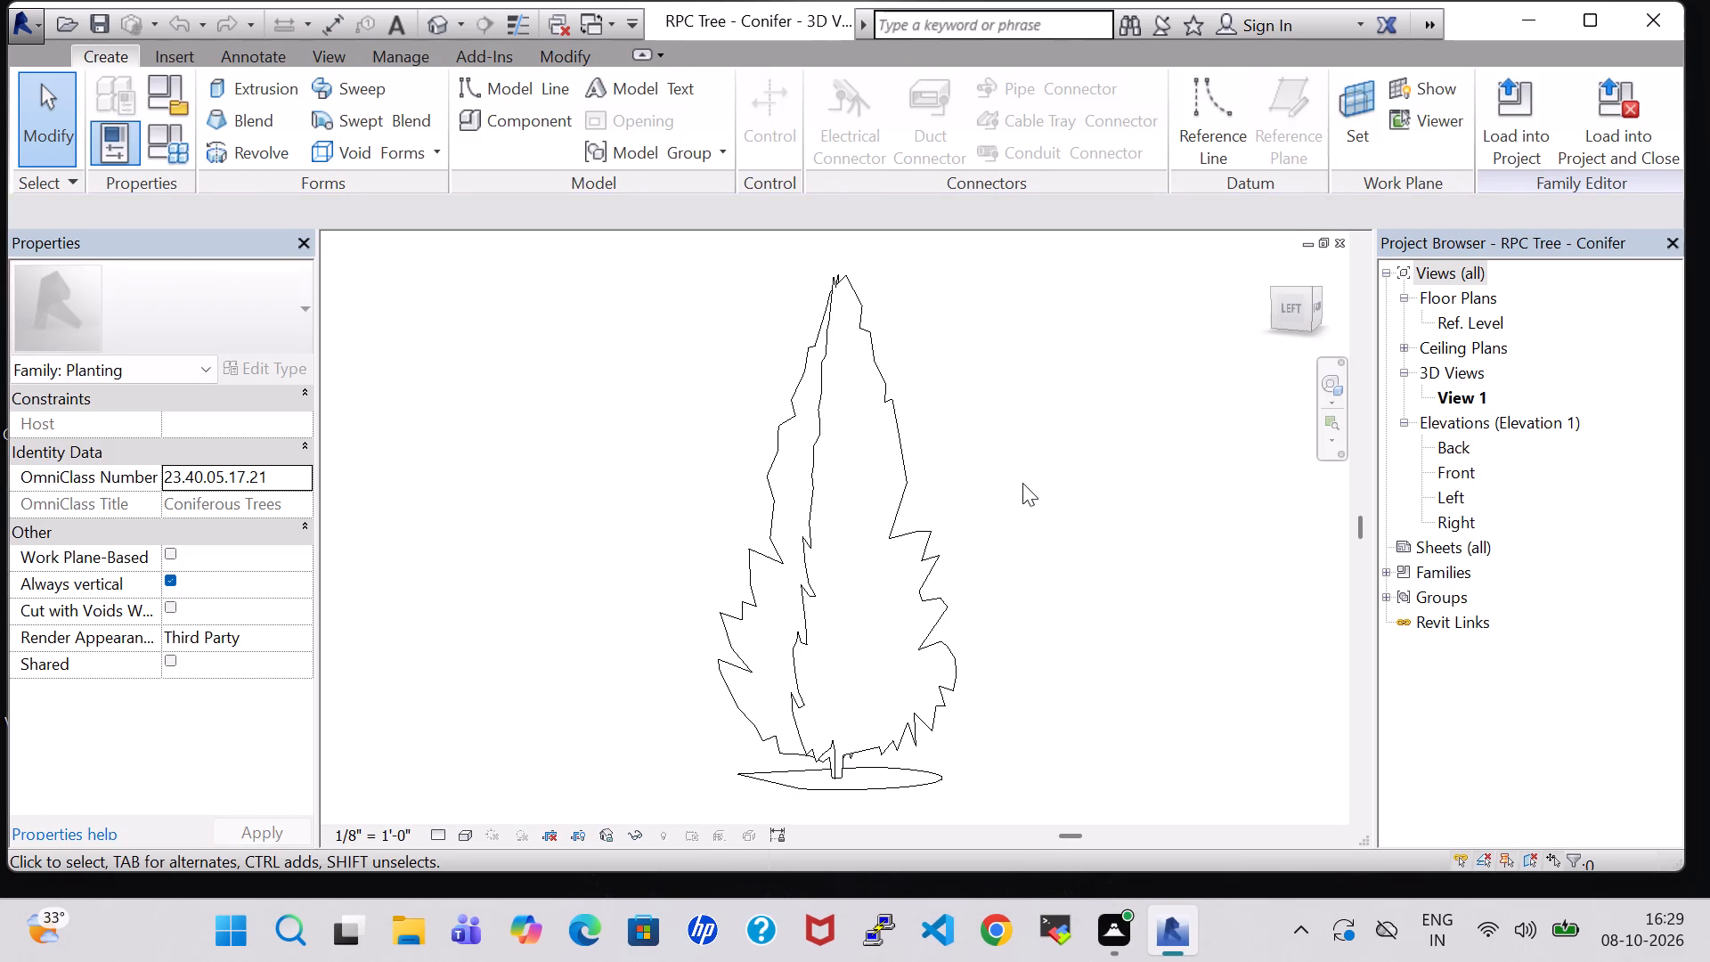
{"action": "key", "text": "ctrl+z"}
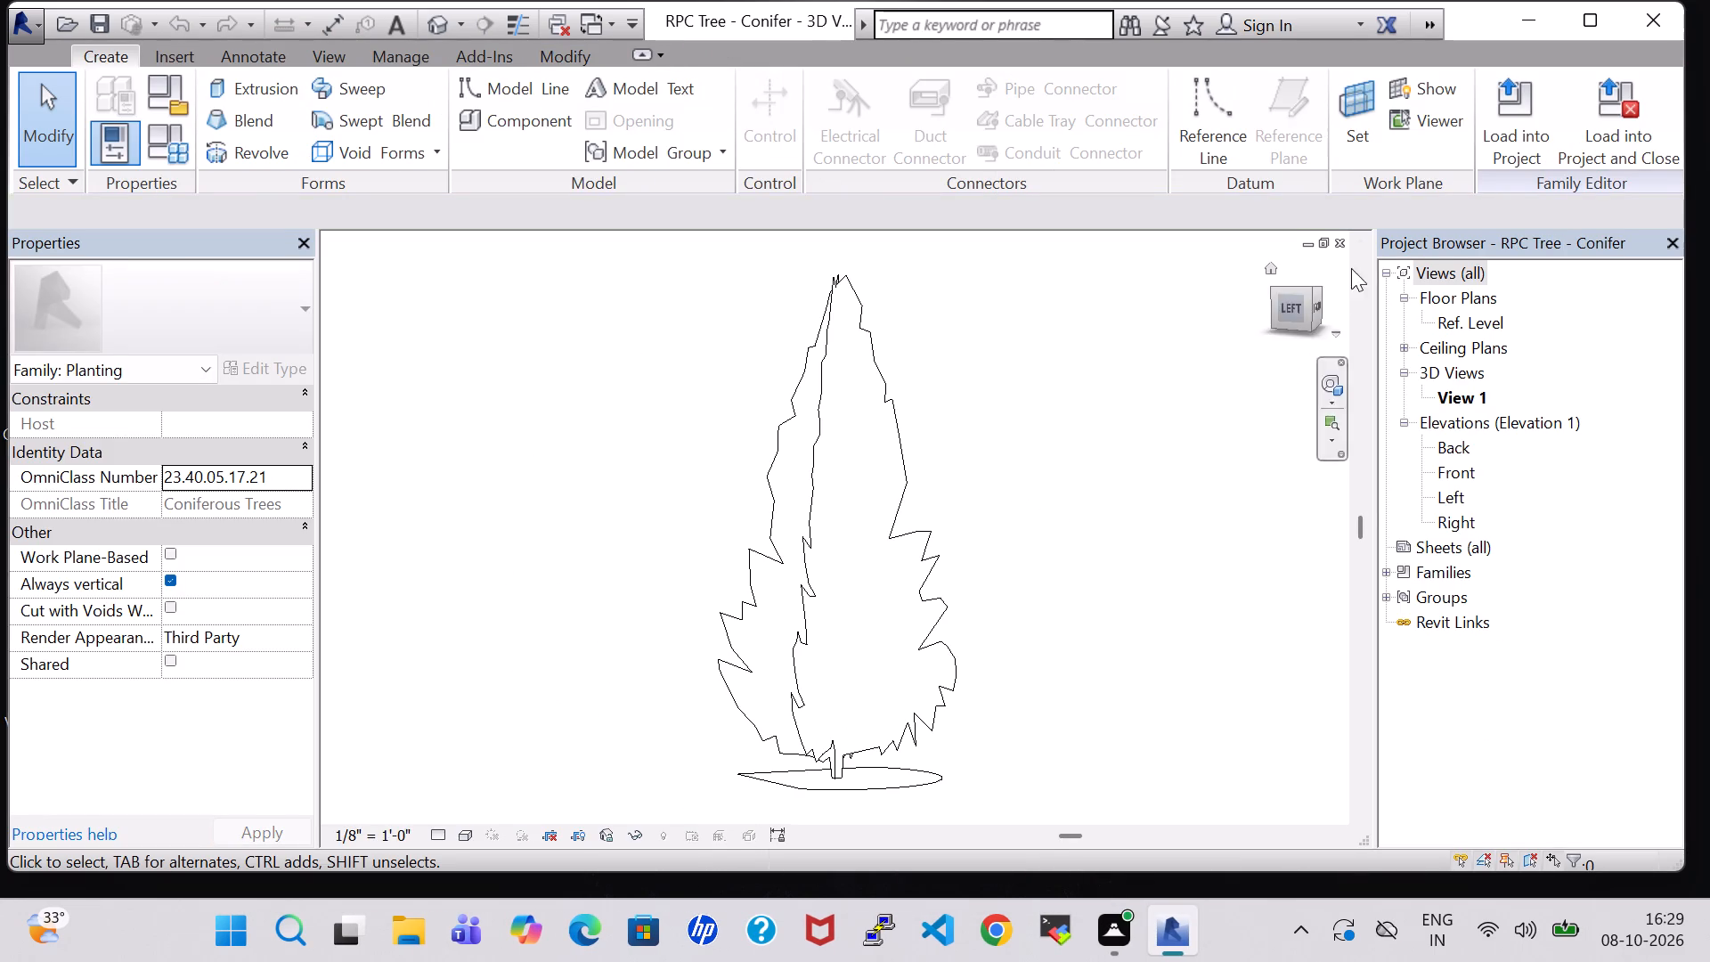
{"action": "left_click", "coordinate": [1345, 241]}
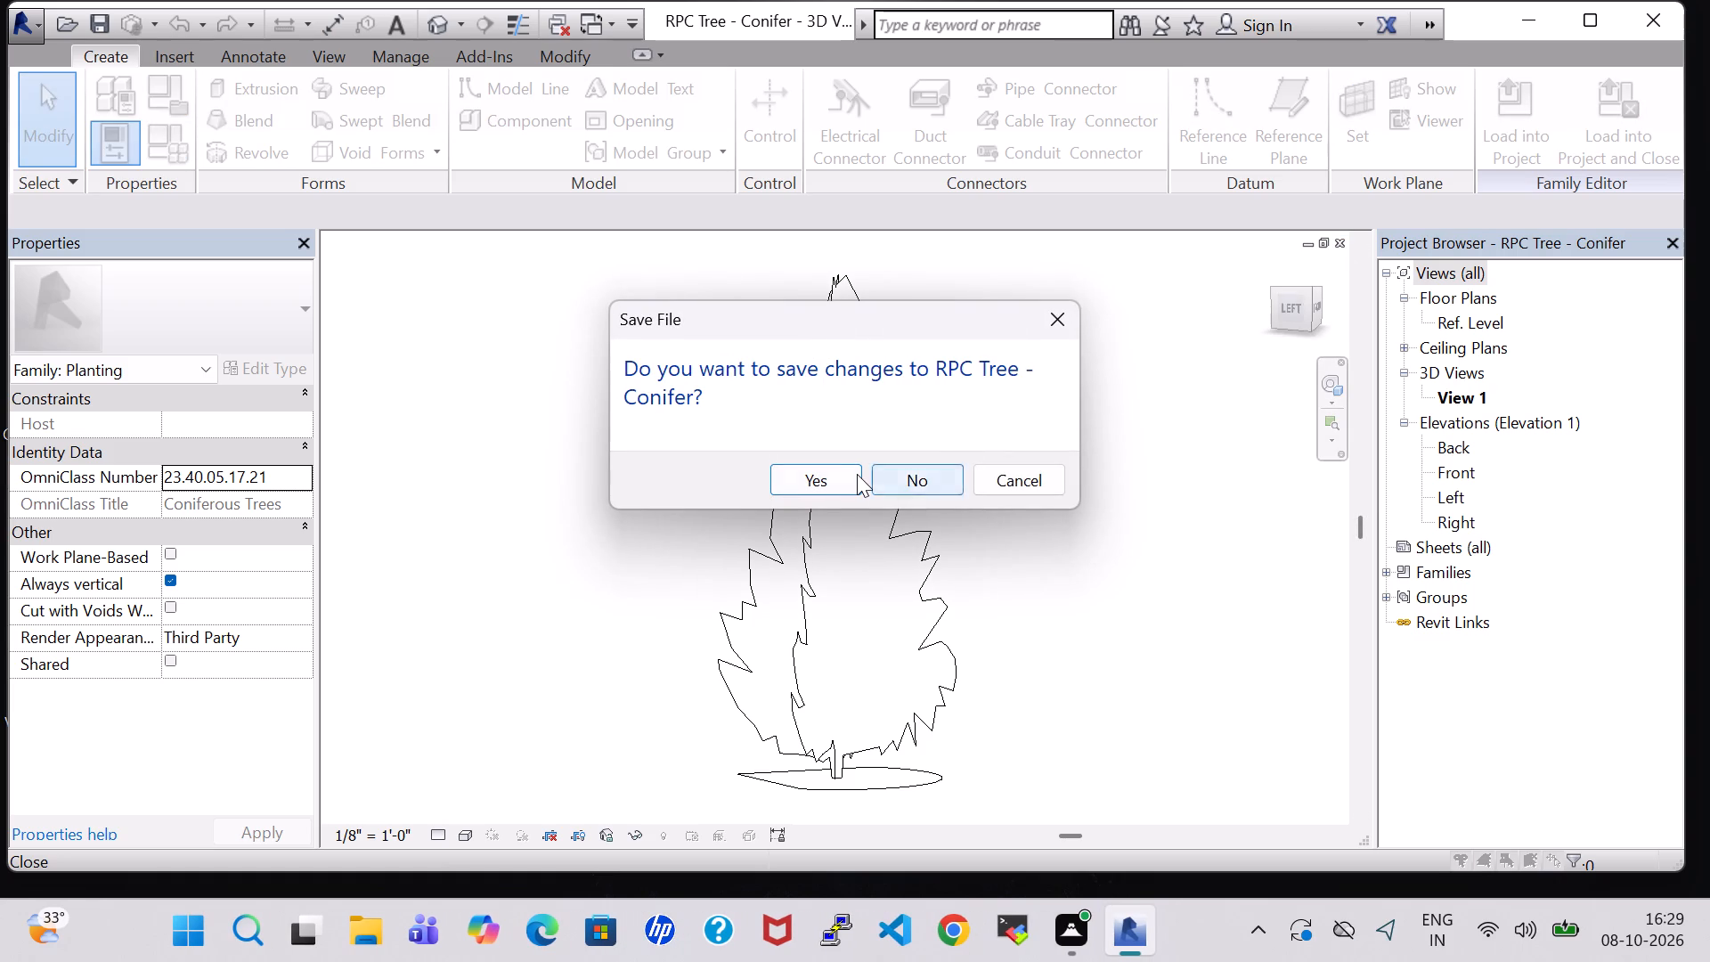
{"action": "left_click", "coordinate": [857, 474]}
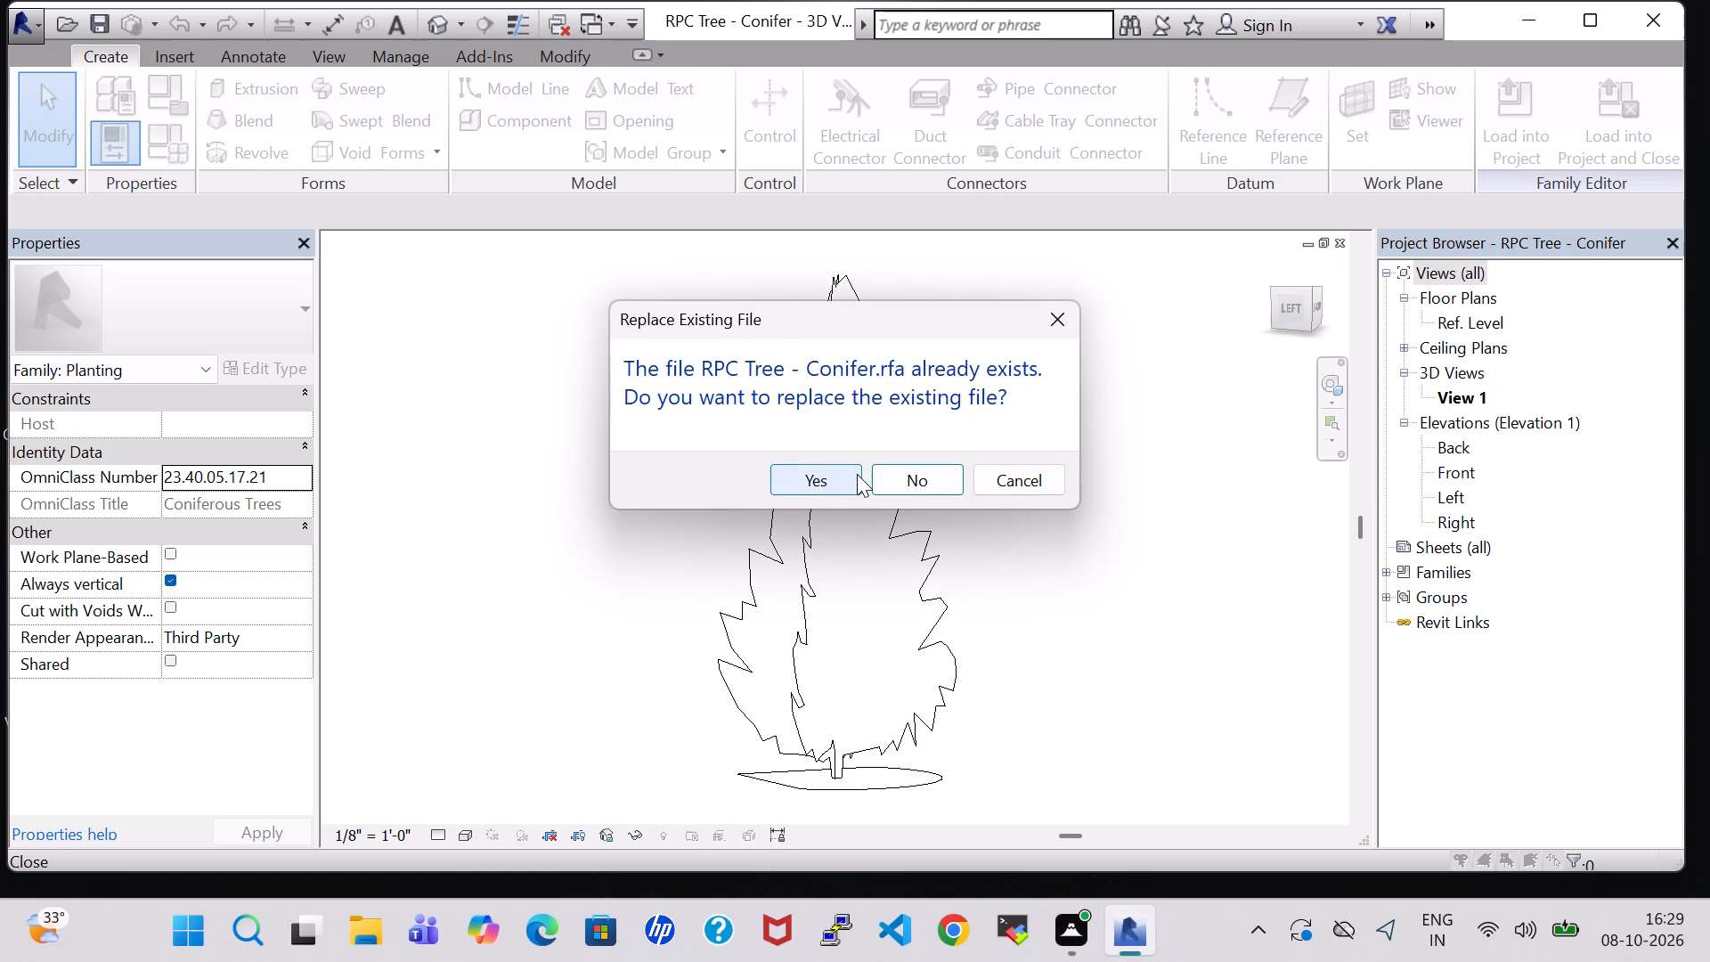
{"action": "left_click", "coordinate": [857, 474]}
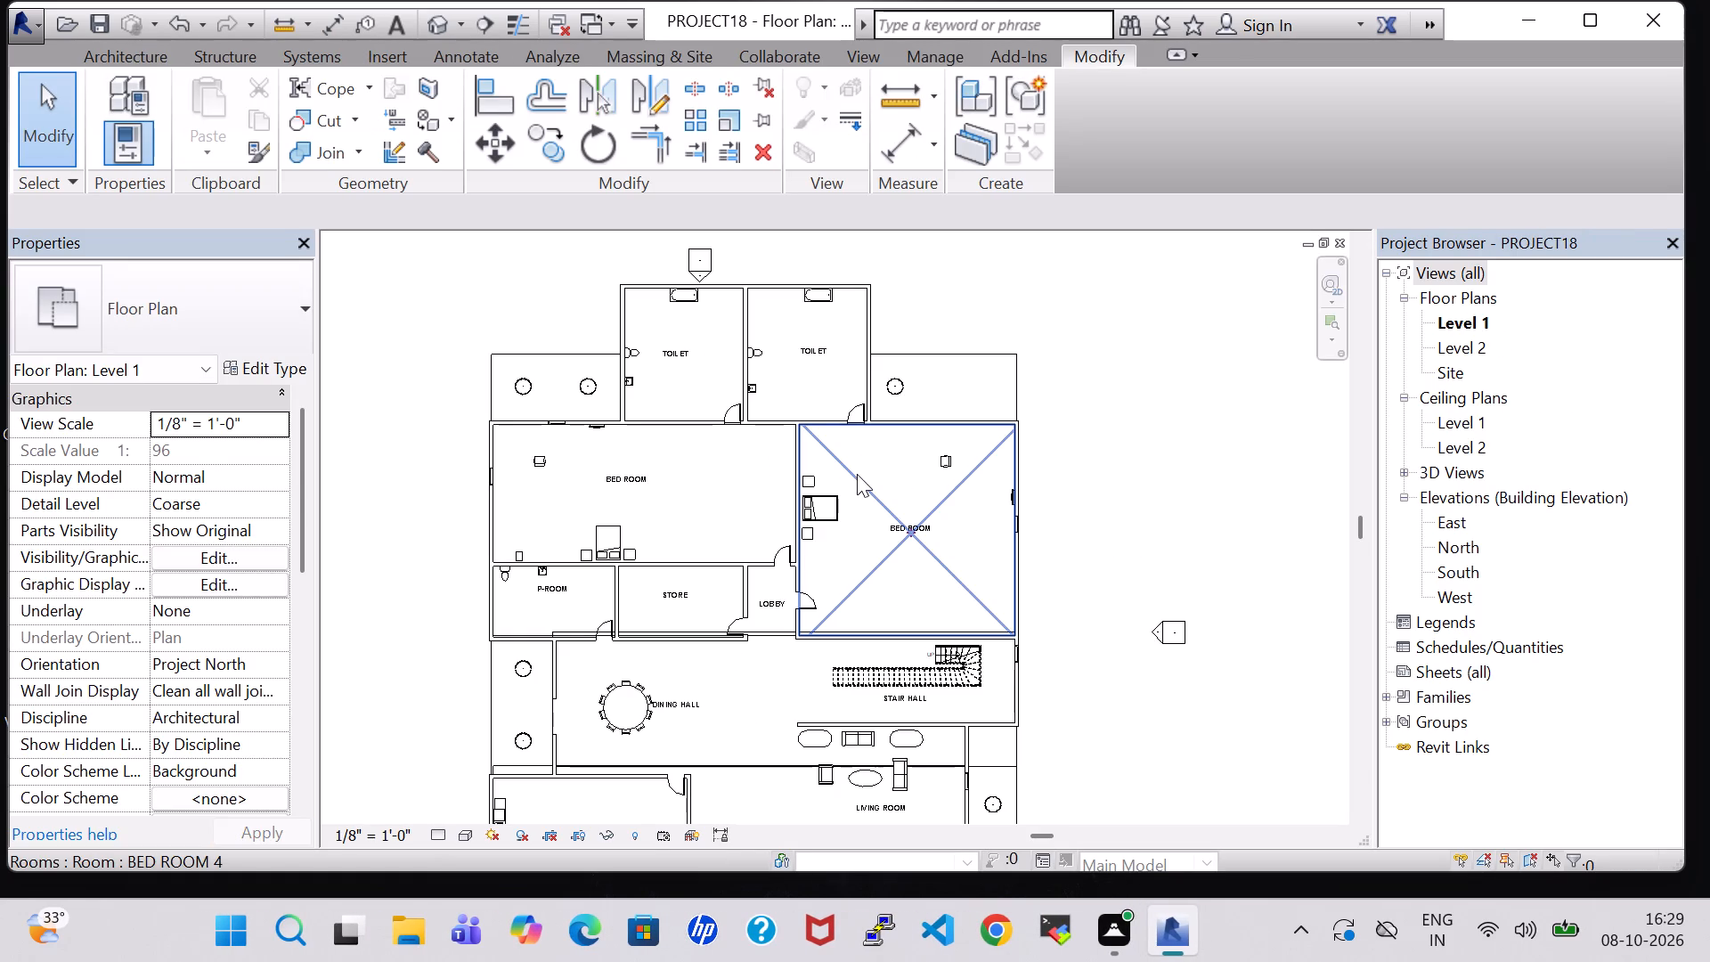
Place a similar Chinese Juniper - 7' conifer in the northeast open area, in line with the northern row and the southeast conifer.
{"action": "left_click", "coordinate": [885, 387]}
{"action": "right_click", "coordinate": [885, 387]}
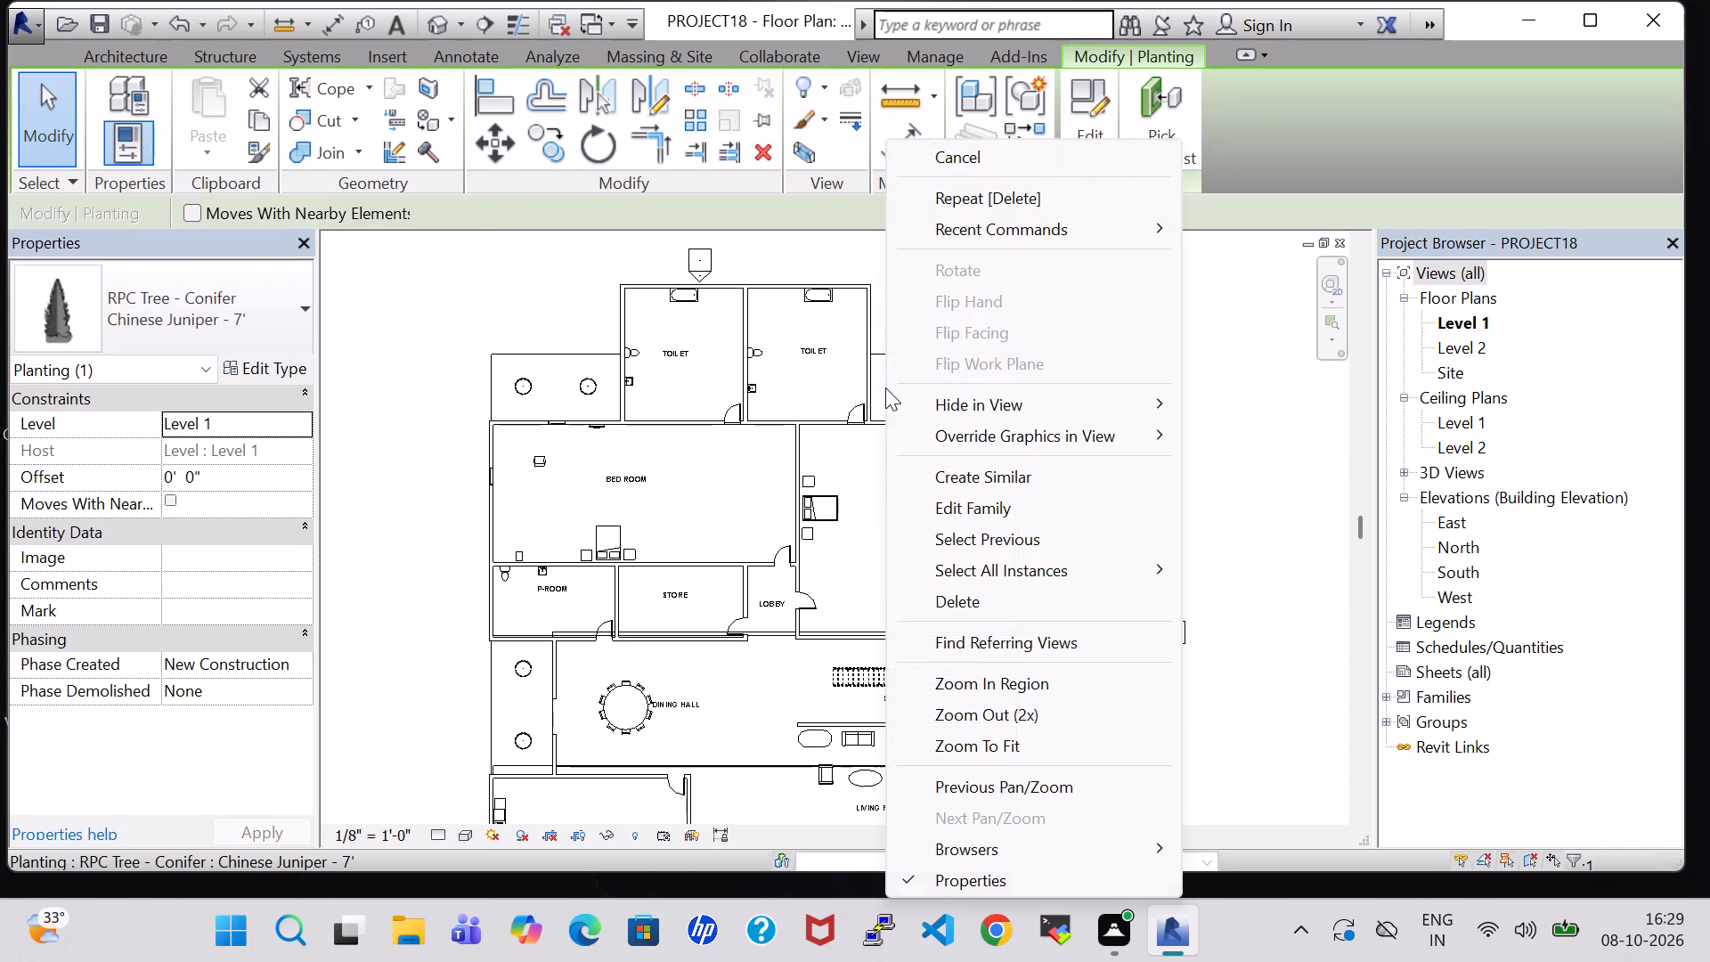
{"action": "left_click", "coordinate": [985, 483]}
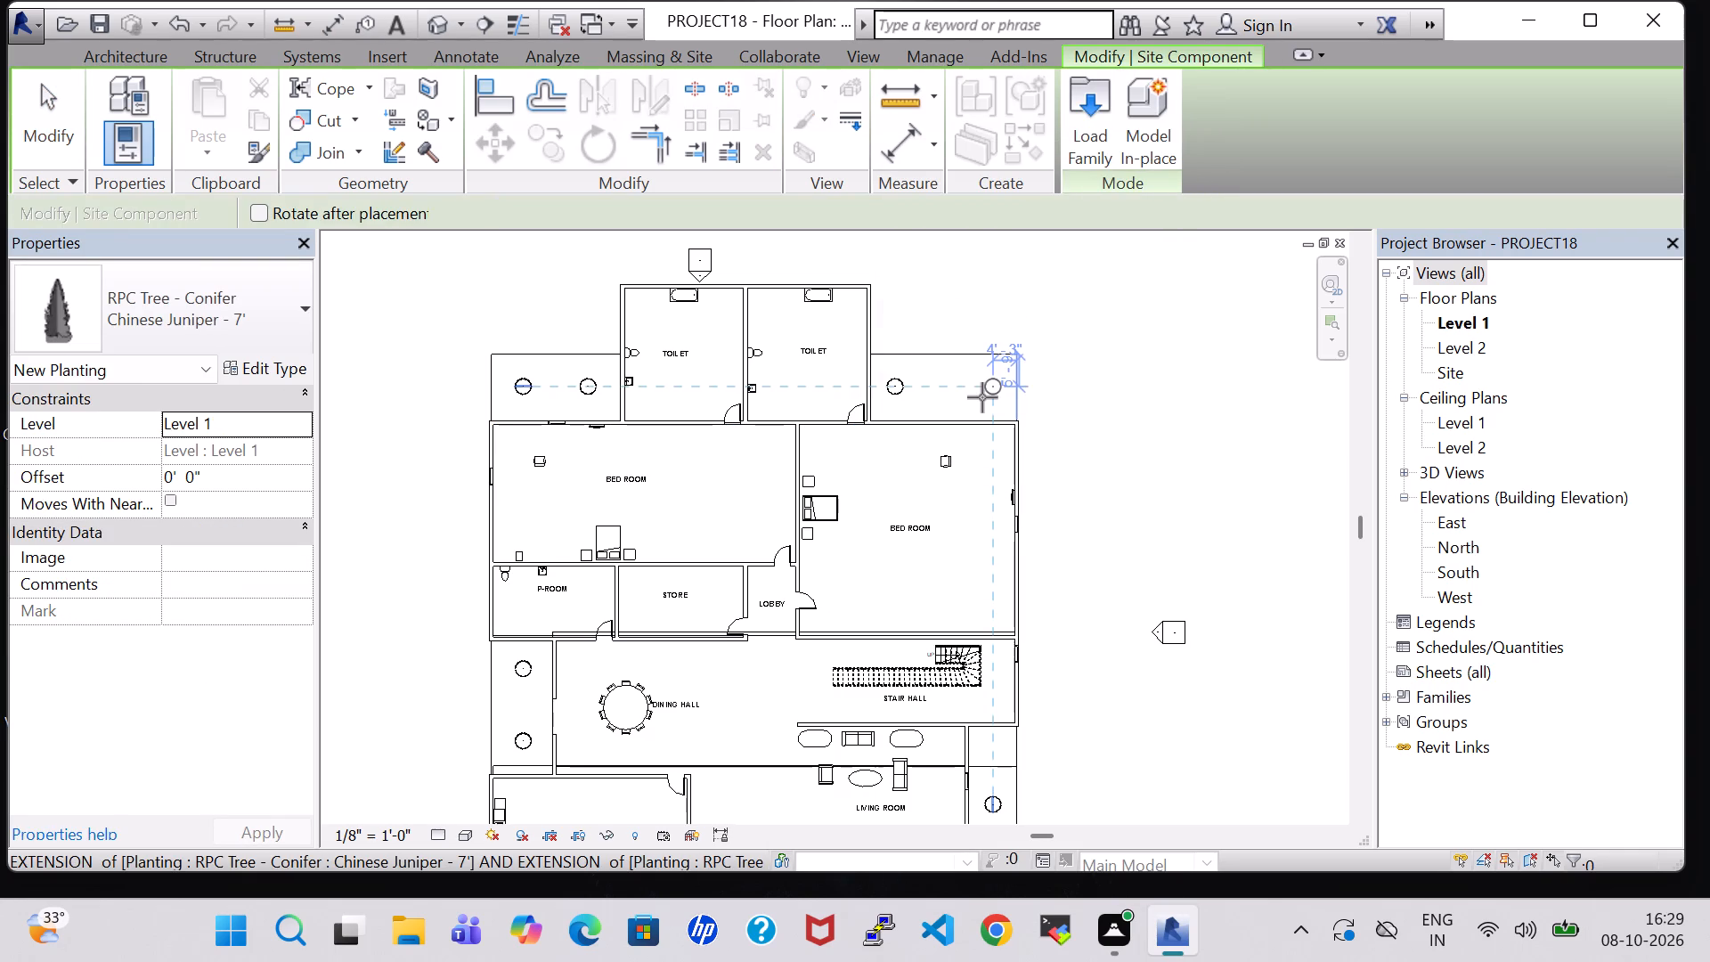
{"action": "left_click", "coordinate": [982, 397]}
{"action": "key", "text": "Escape"}
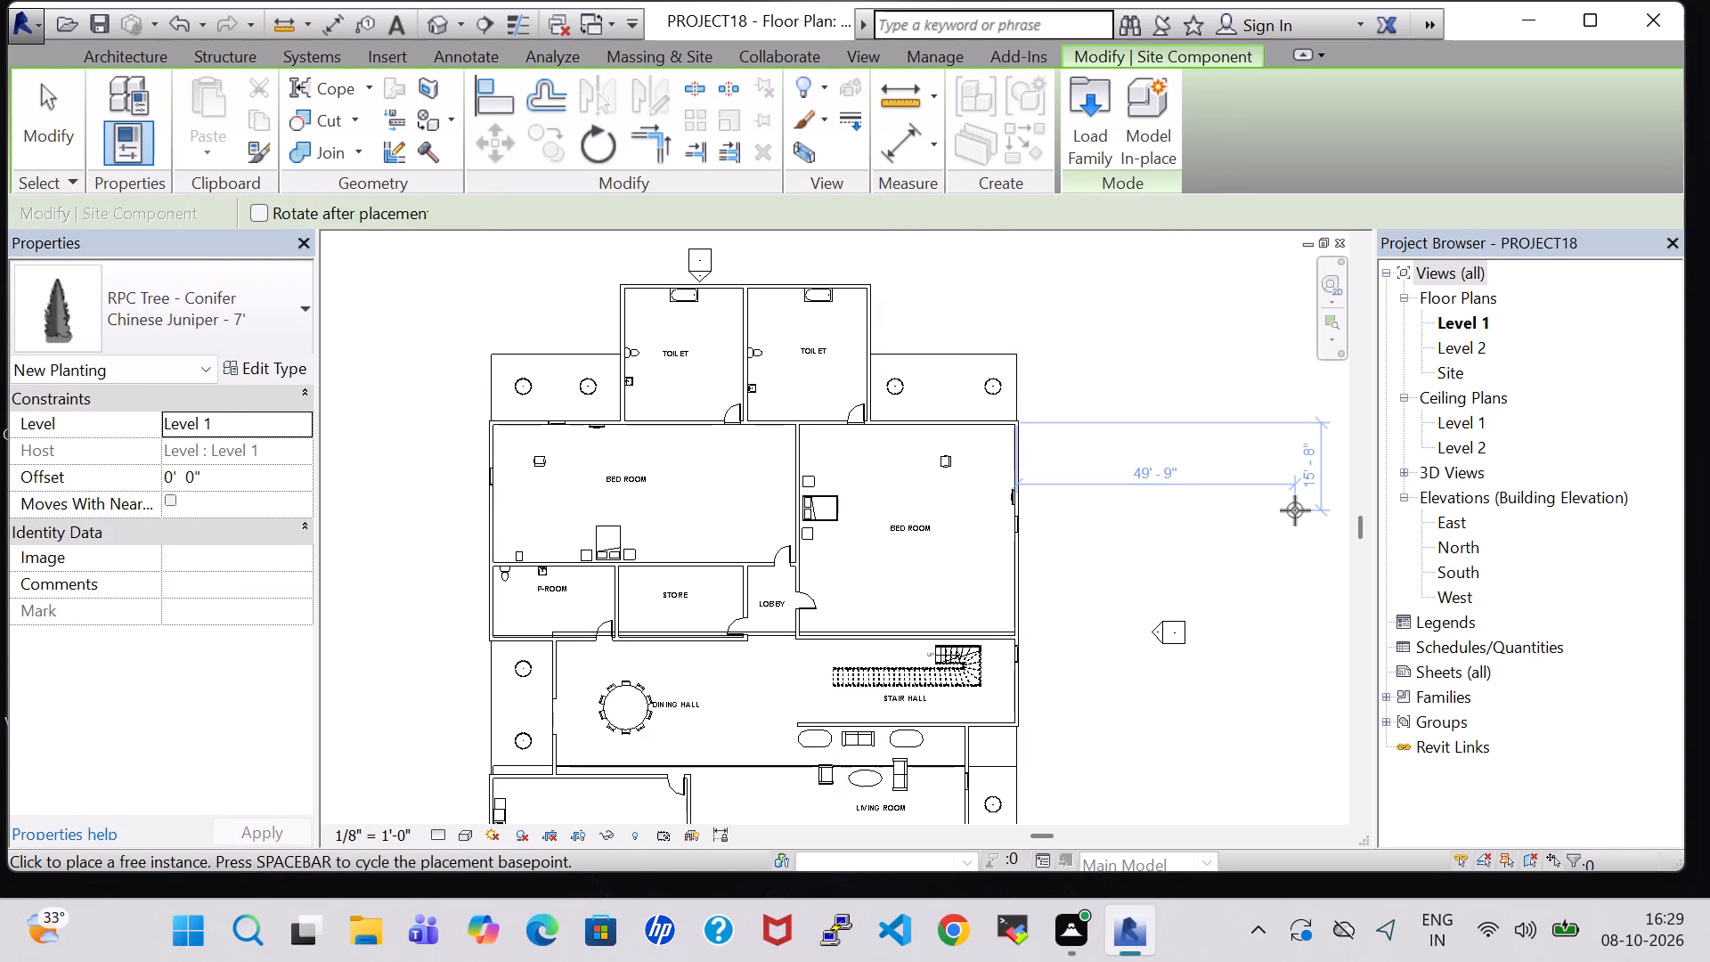
{"action": "key", "text": "Escape"}
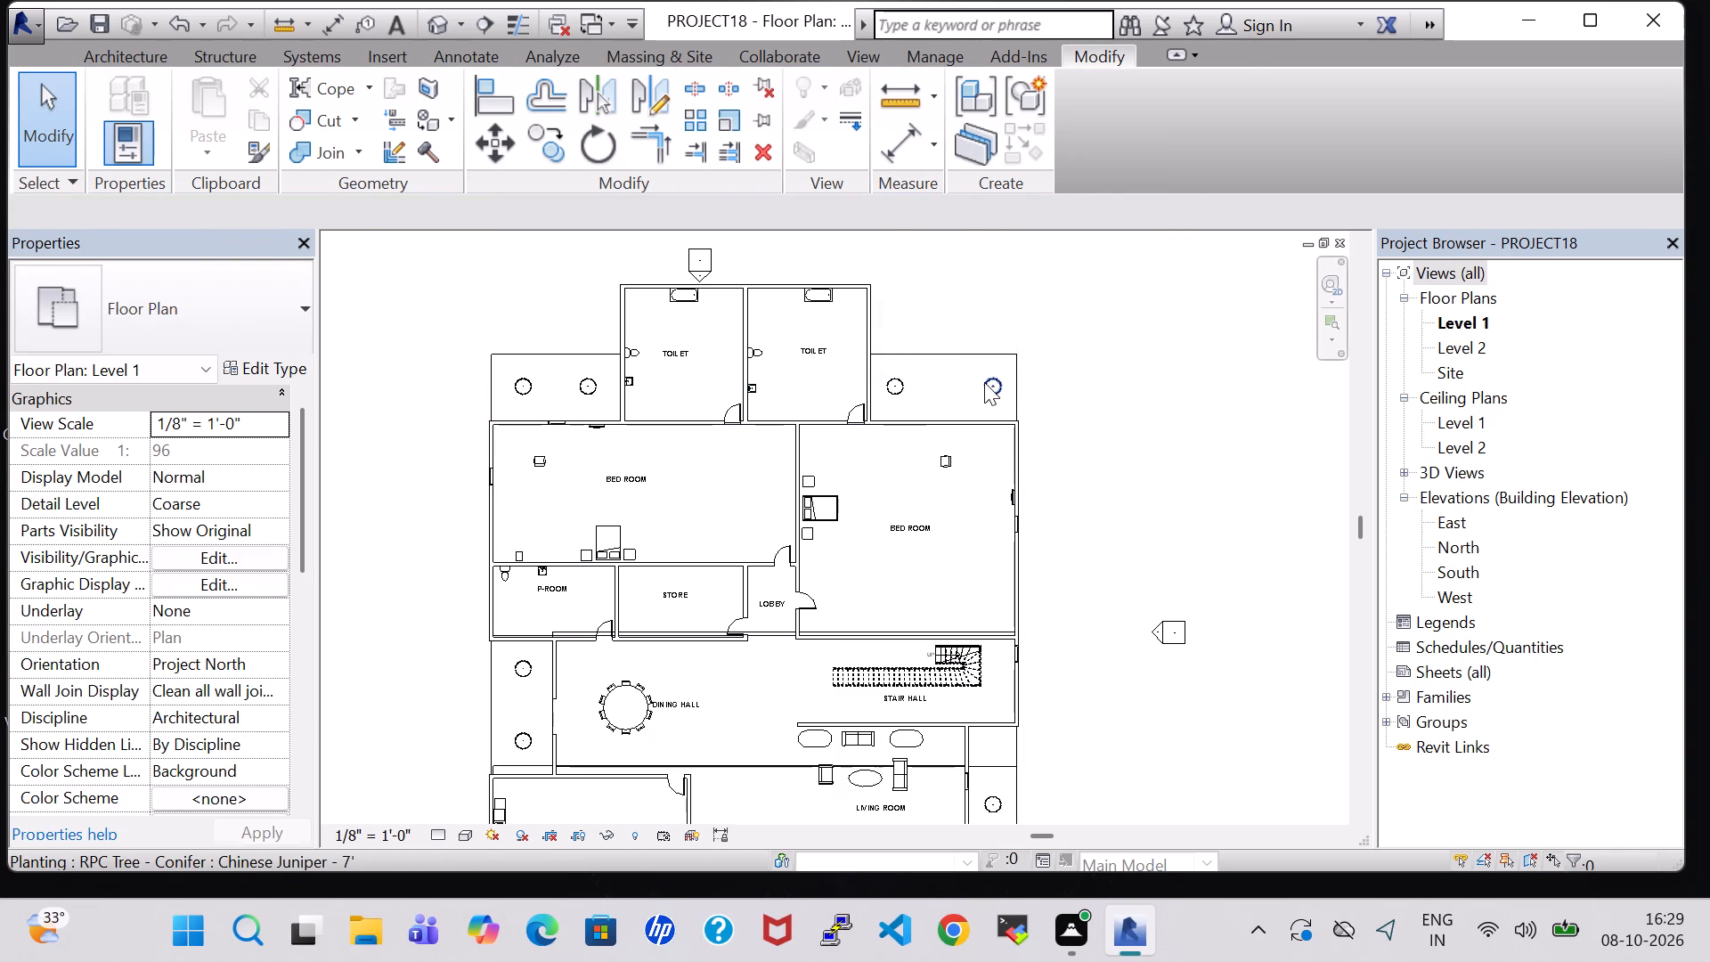
Nudge the northeast conifer three increments west.
{"action": "left_click", "coordinate": [984, 382]}
{"action": "key", "text": "Left"}
{"action": "key", "text": "Left"}
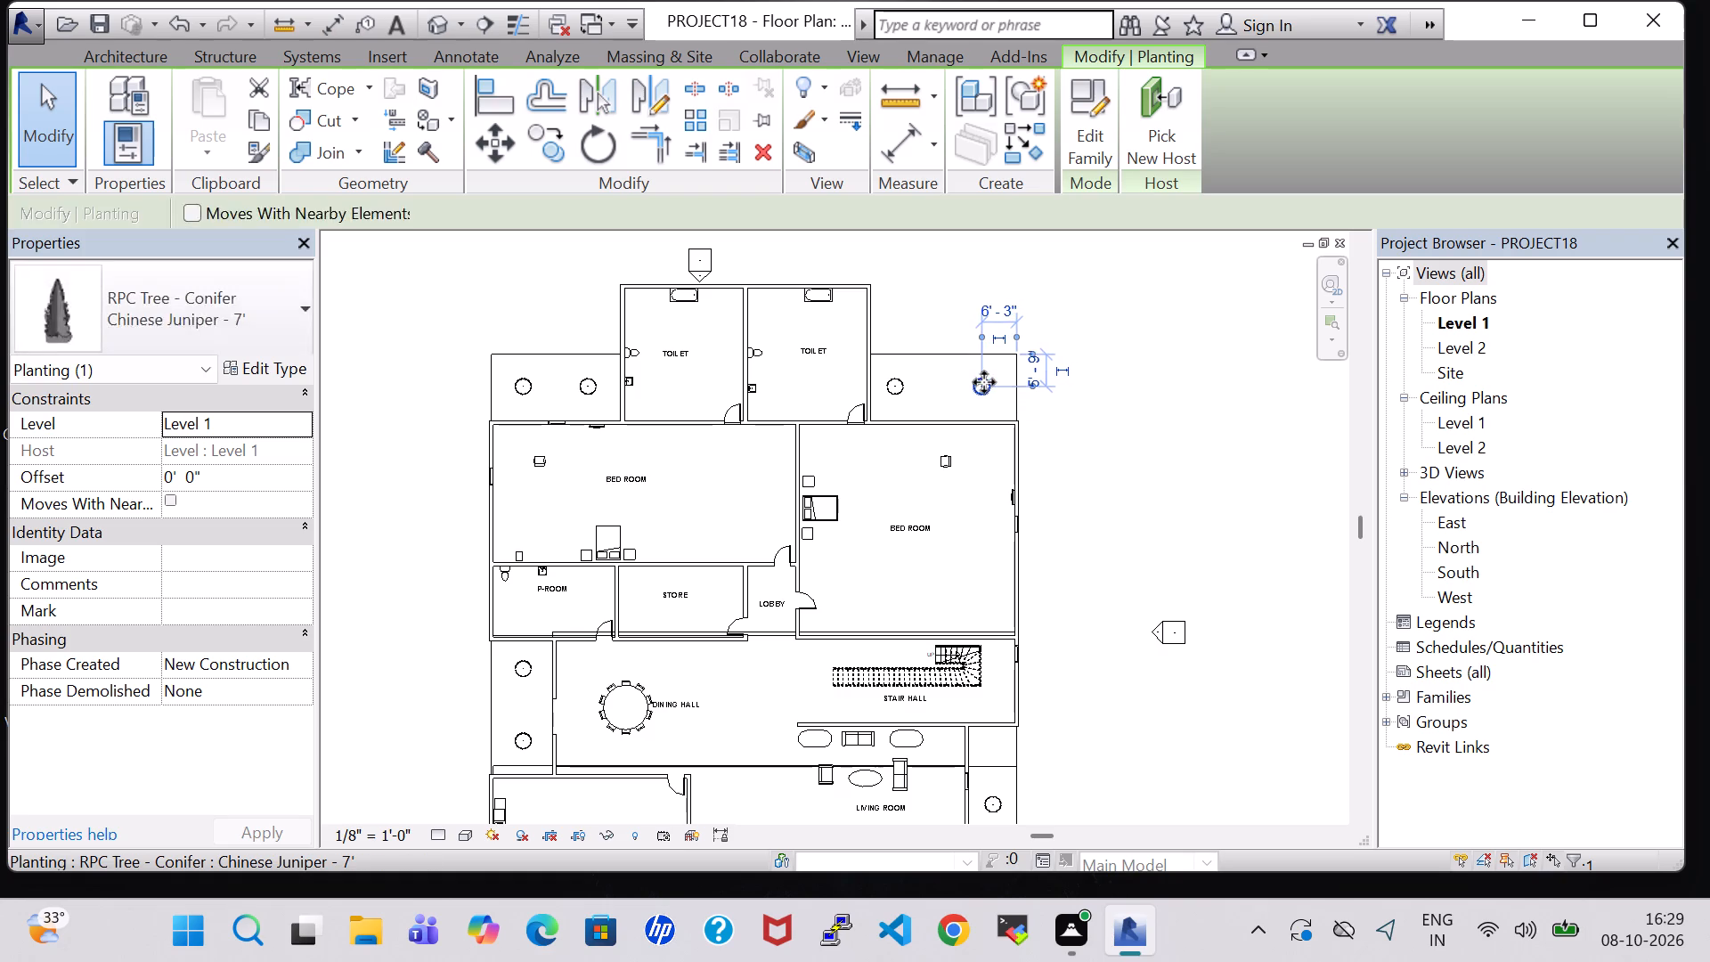
{"action": "key", "text": "Left"}
{"action": "left_click", "coordinate": [1160, 460]}
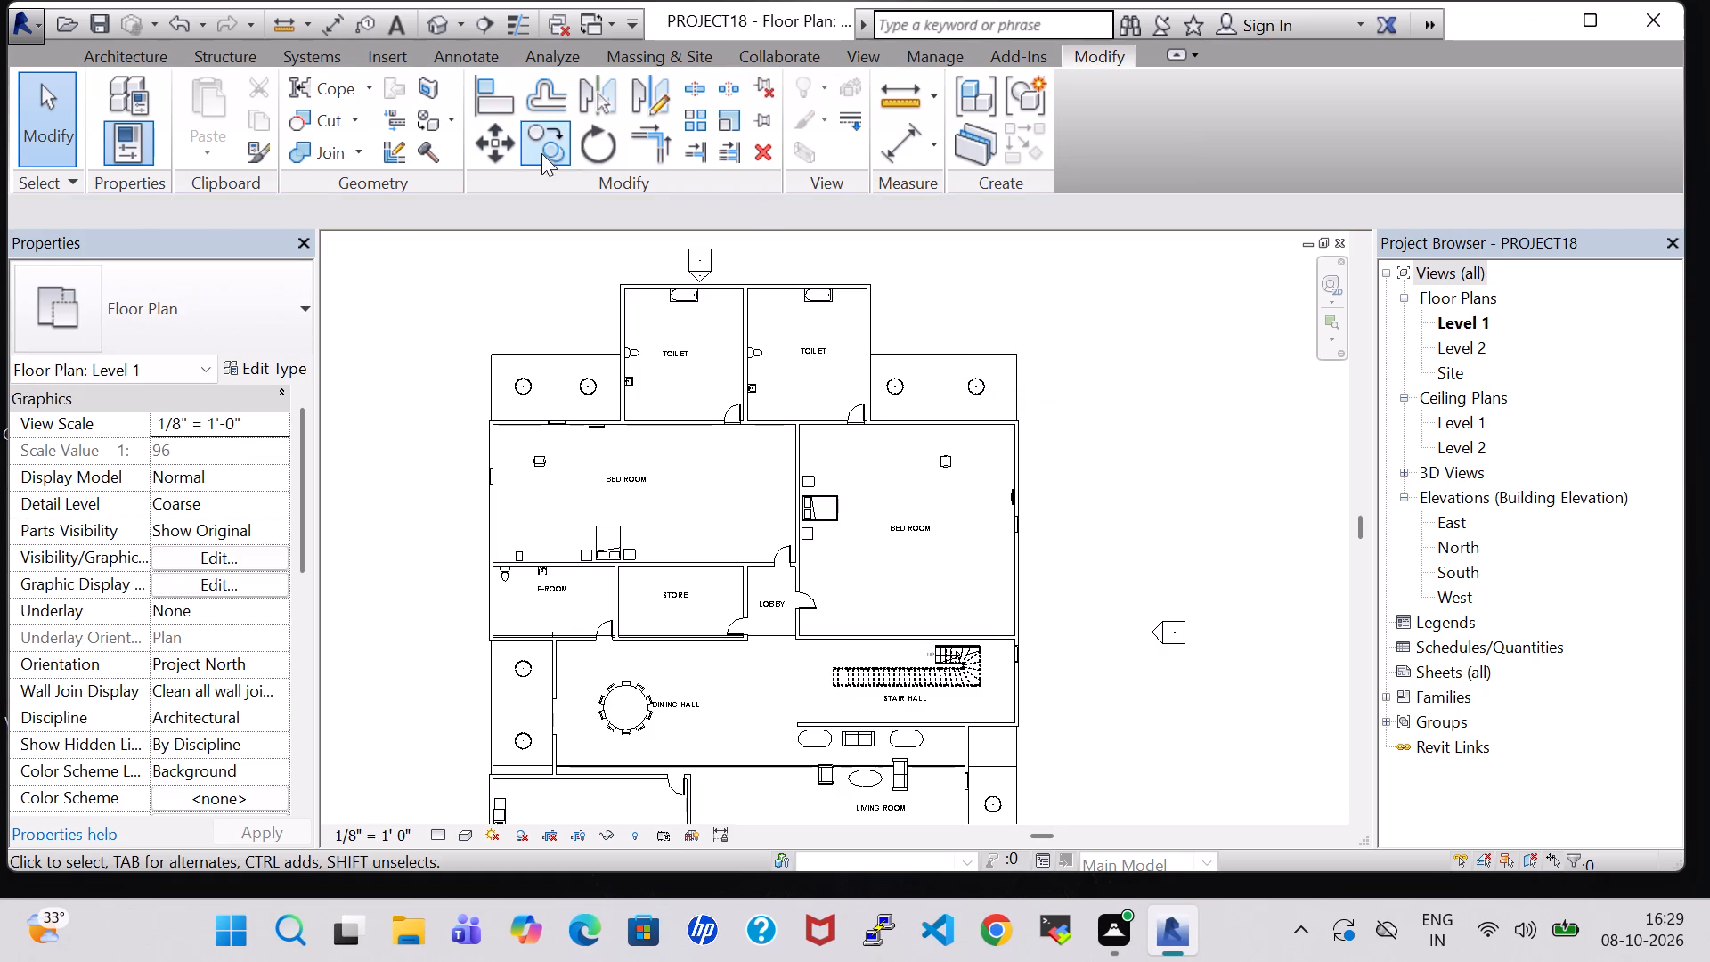
Save the project.
{"action": "left_click", "coordinate": [86, 19]}
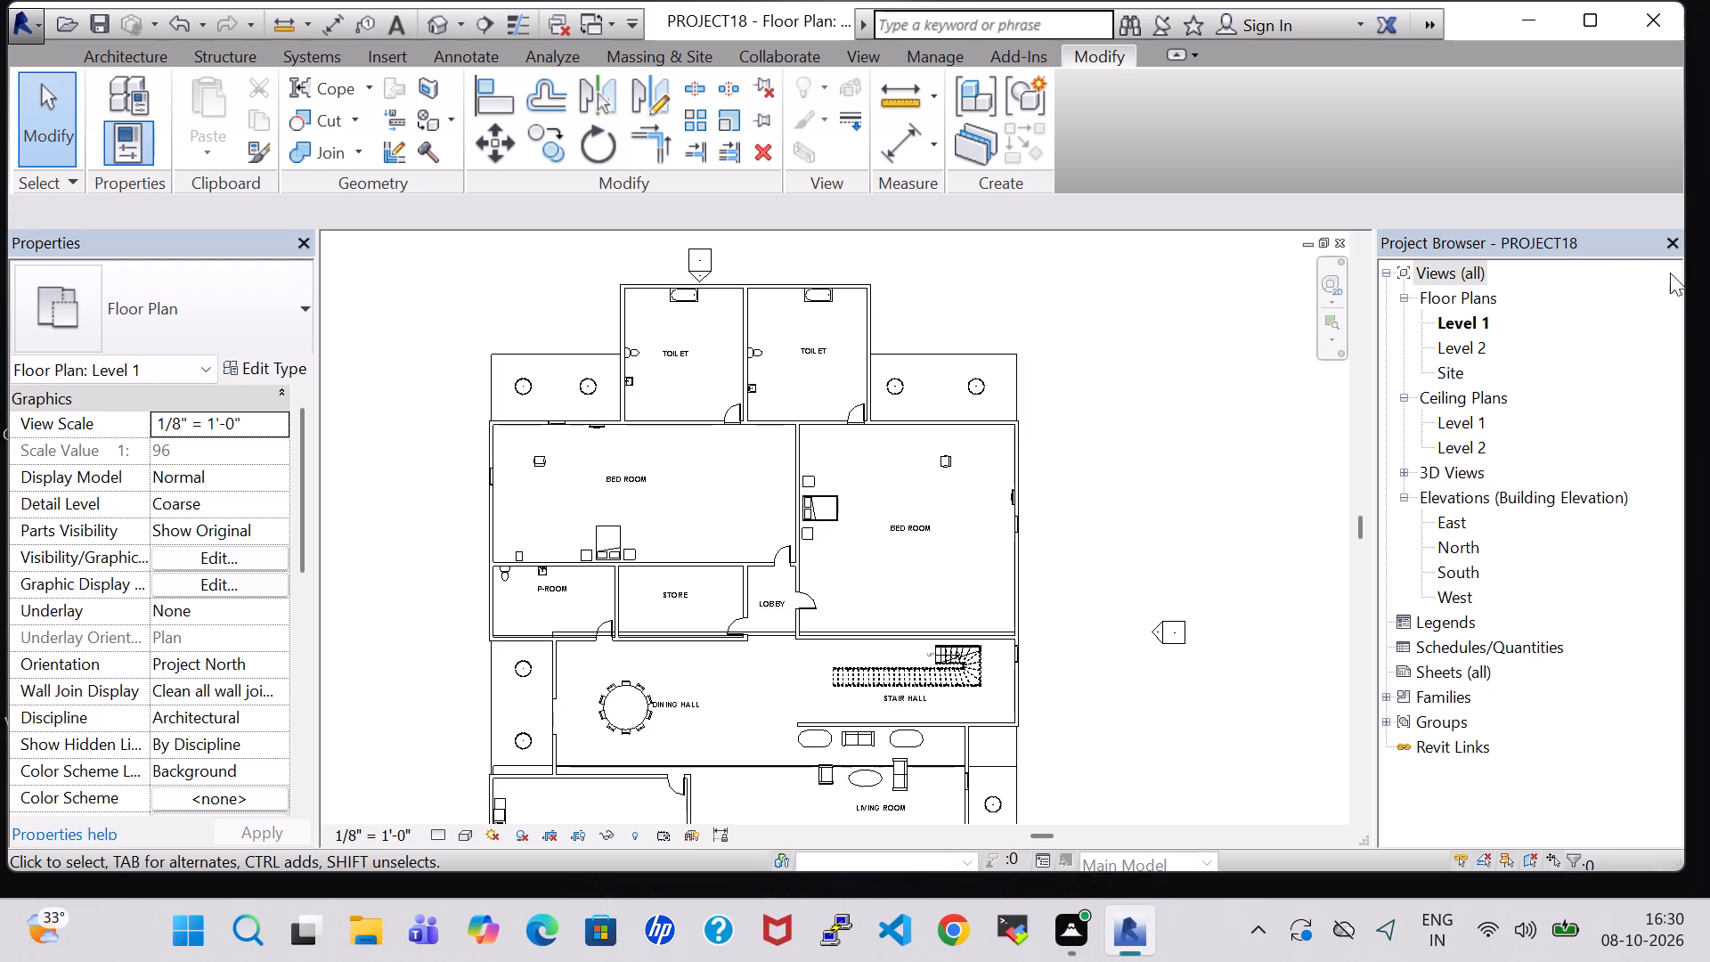
Open the 3D view and examine the furnished house with its conifers from above, from an angle and from the front.
{"action": "double_click", "coordinate": [1446, 330]}
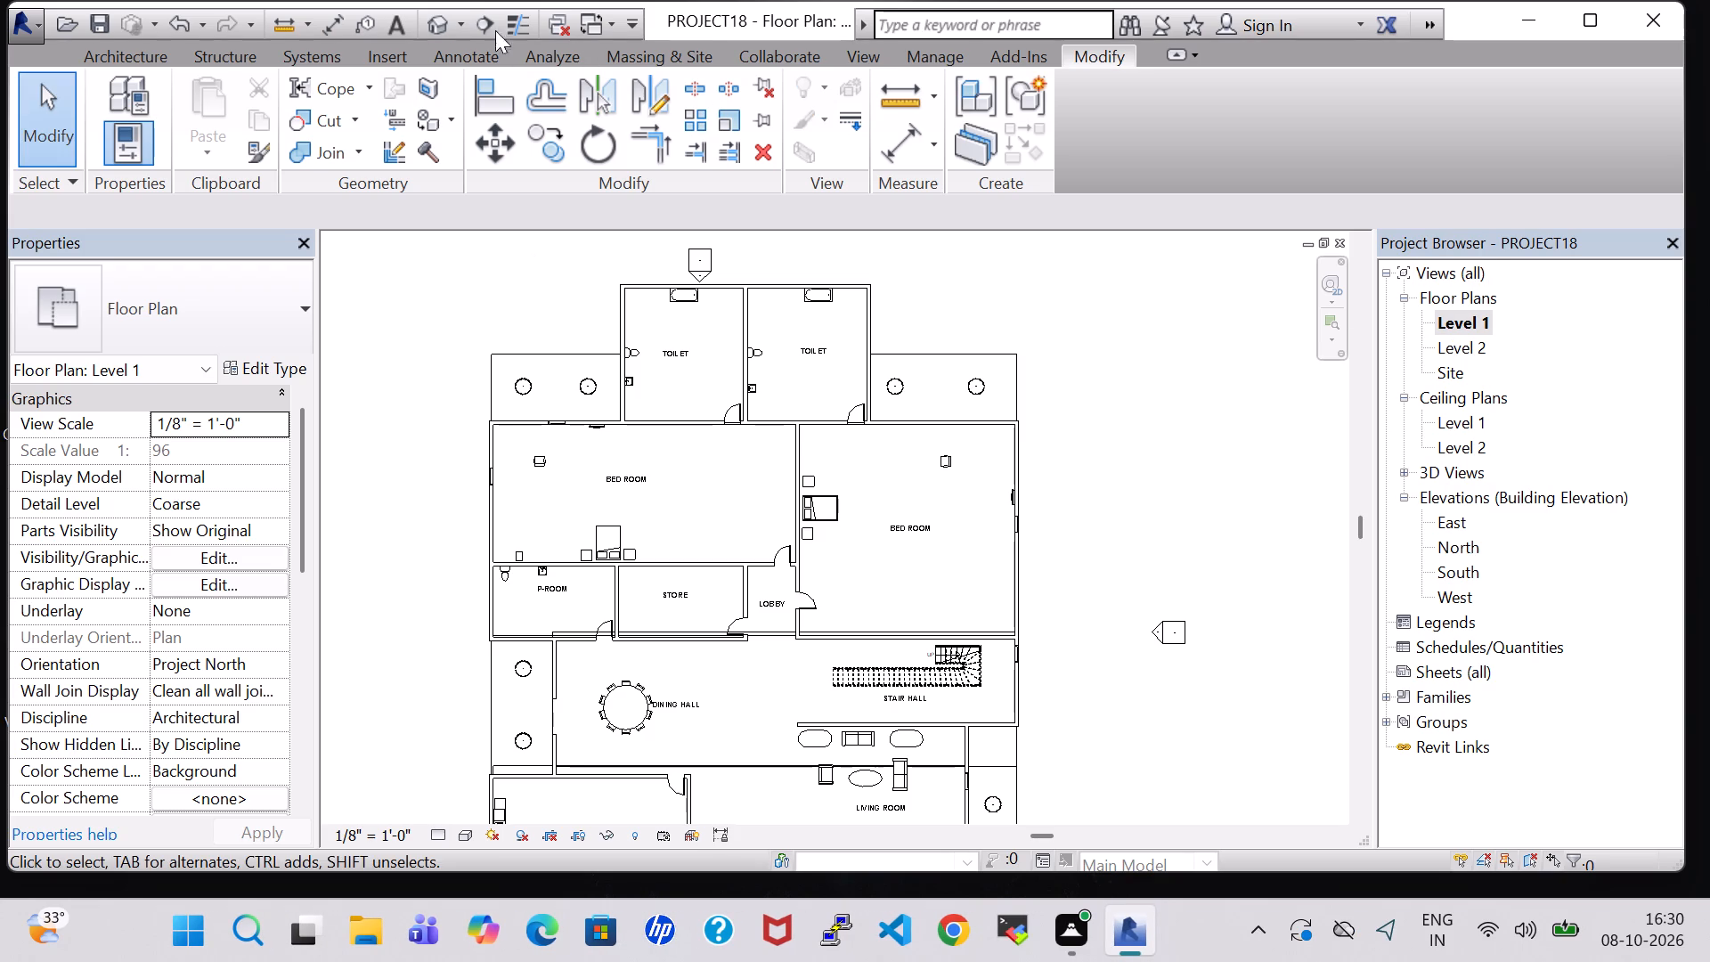
{"action": "left_click", "coordinate": [440, 20]}
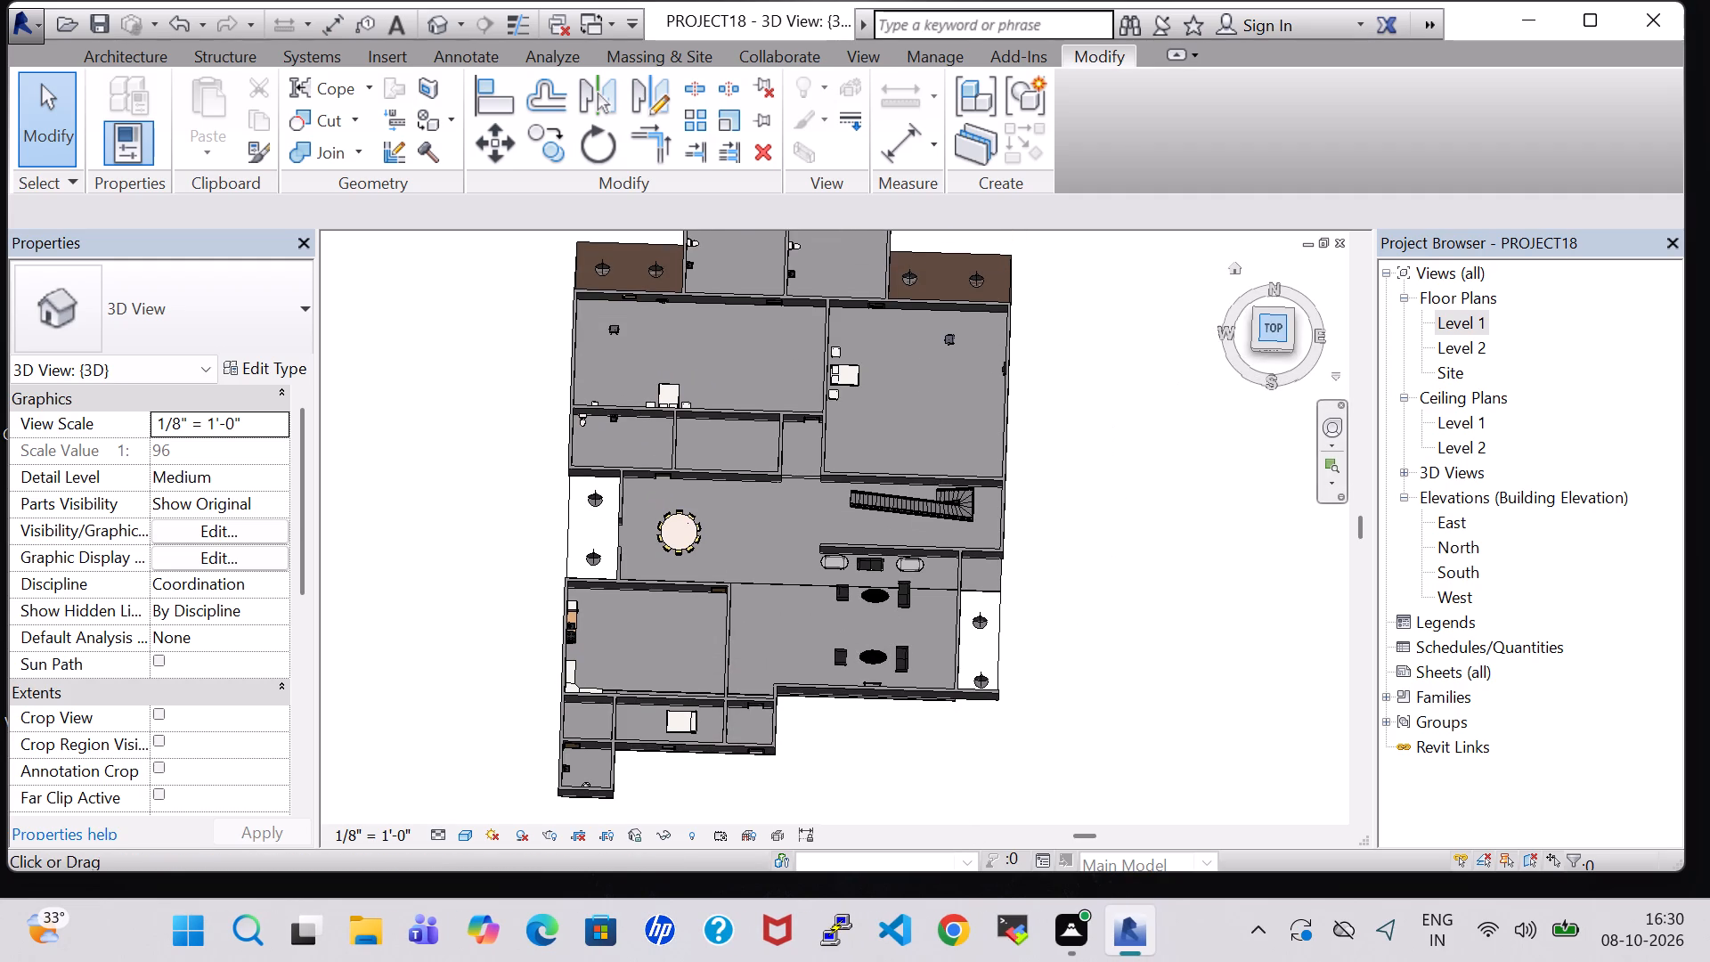
{"action": "left_click", "coordinate": [1277, 334]}
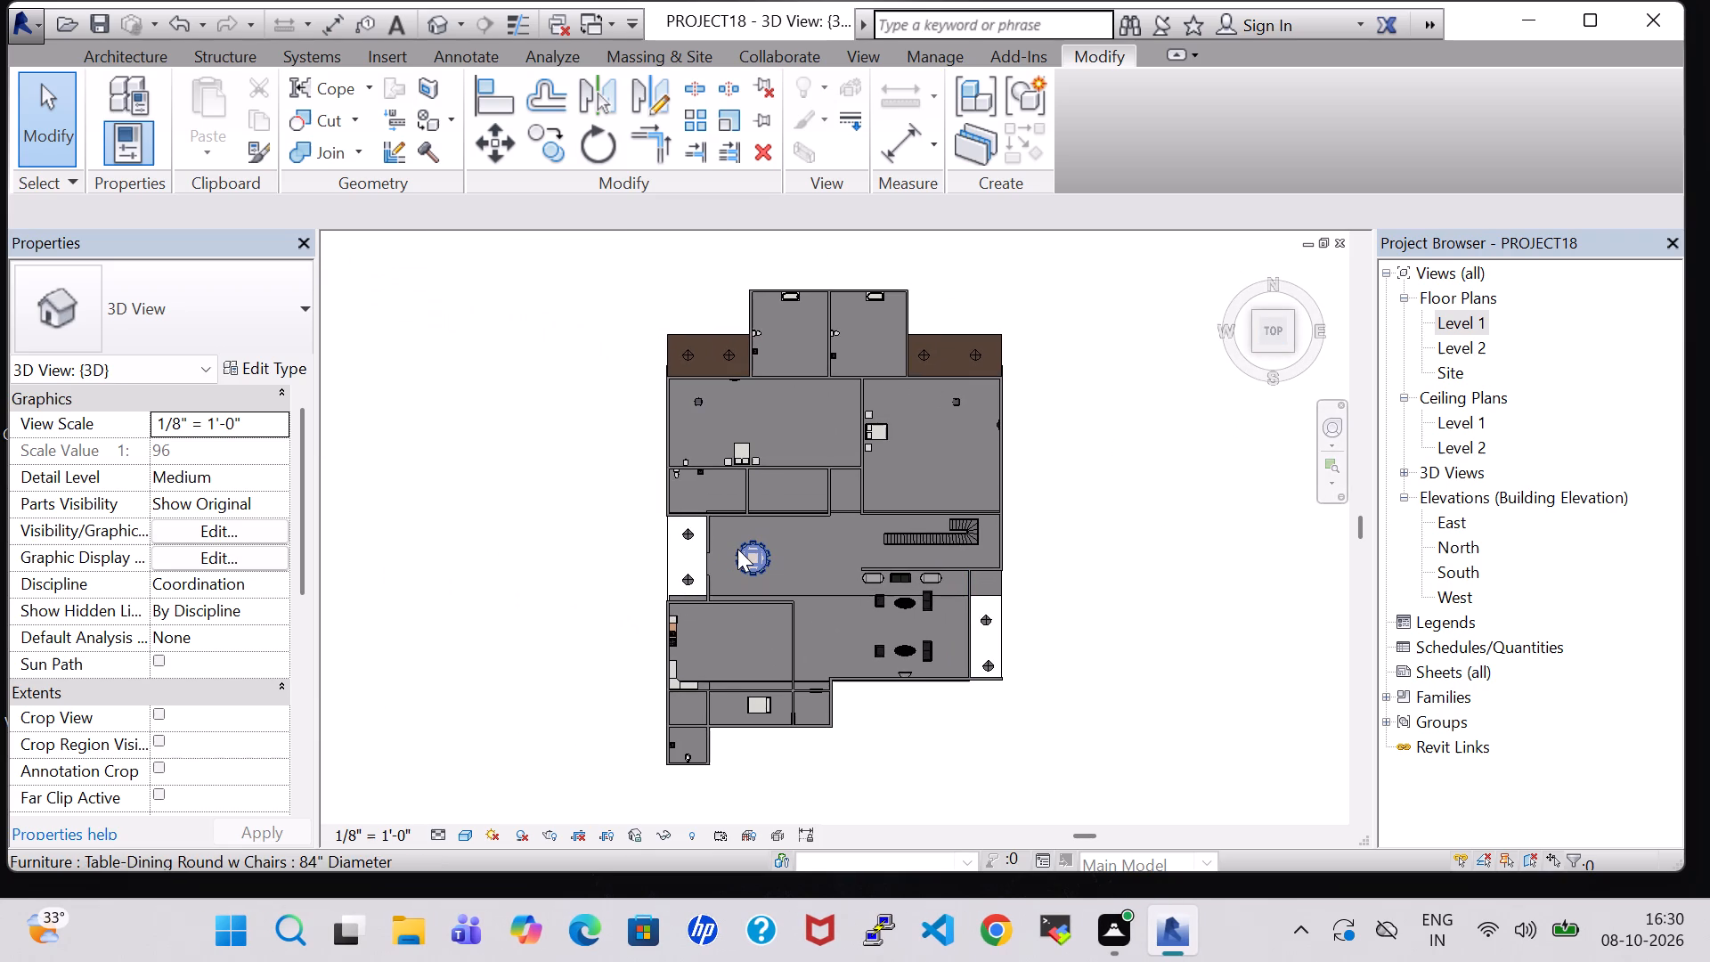
{"action": "middle_click_drag", "start_coordinate": [737, 549], "coordinate": [759, 261], "text": "shift"}
{"action": "scroll", "coordinate": [753, 354], "scroll_direction": "up", "scroll_amount": 1, "text": "shift"}
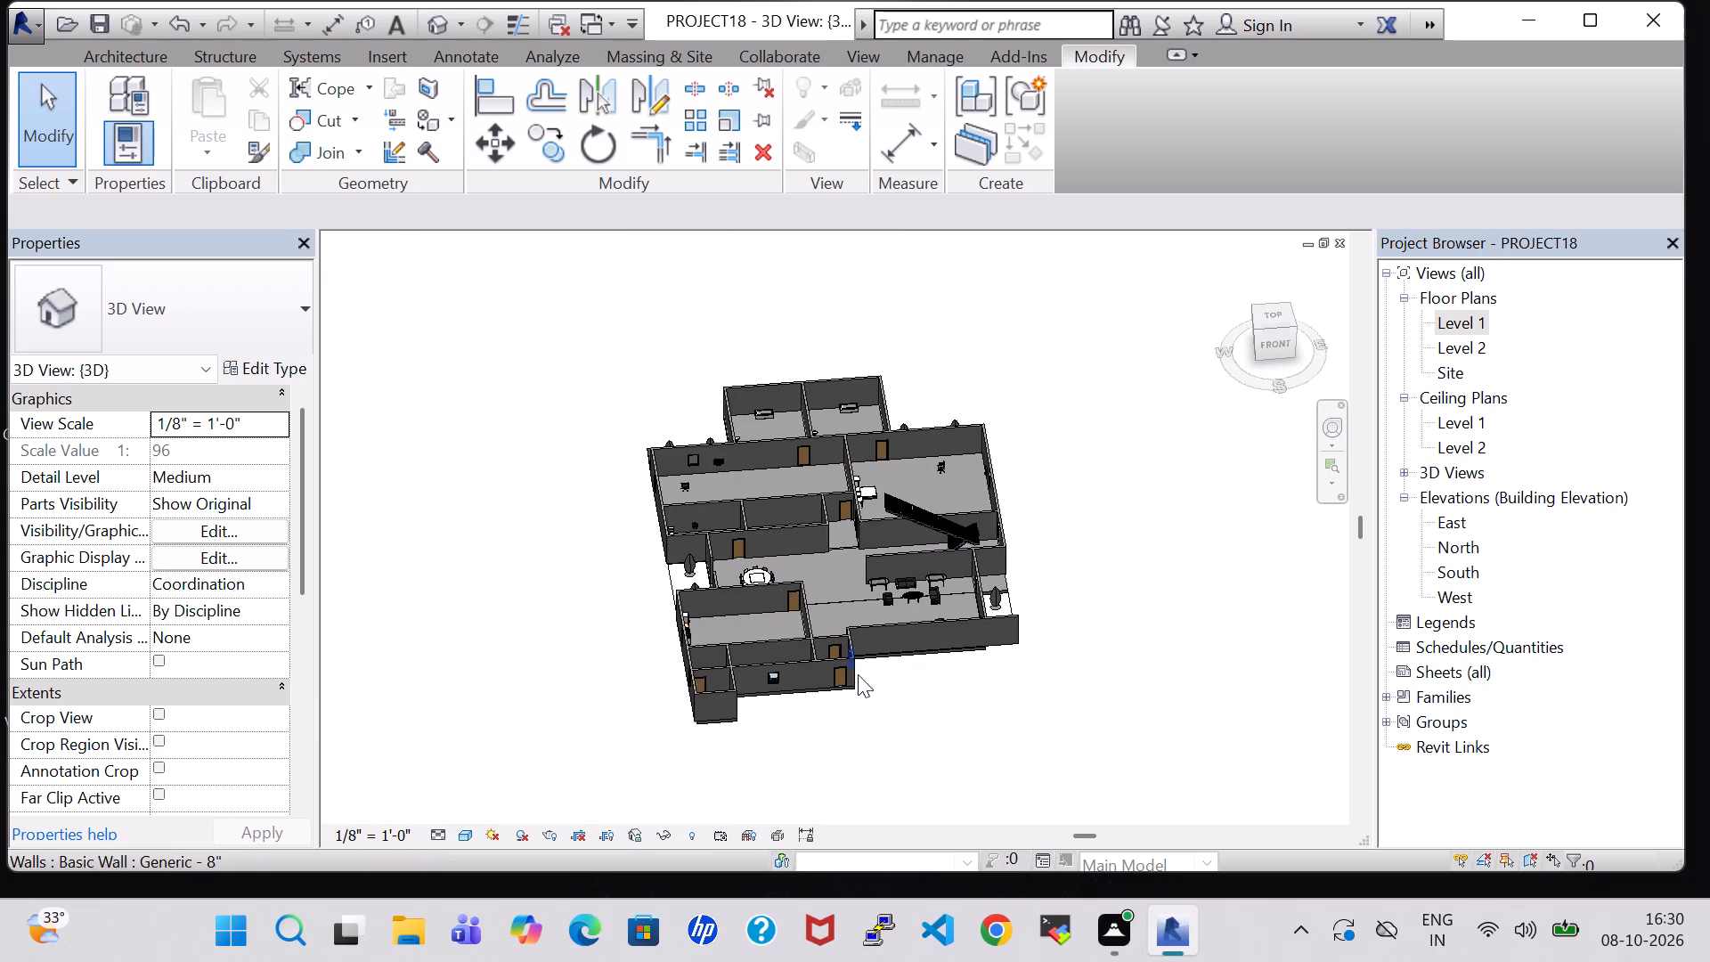
{"action": "middle_click_drag", "start_coordinate": [858, 695], "coordinate": [857, 436], "text": "shift"}
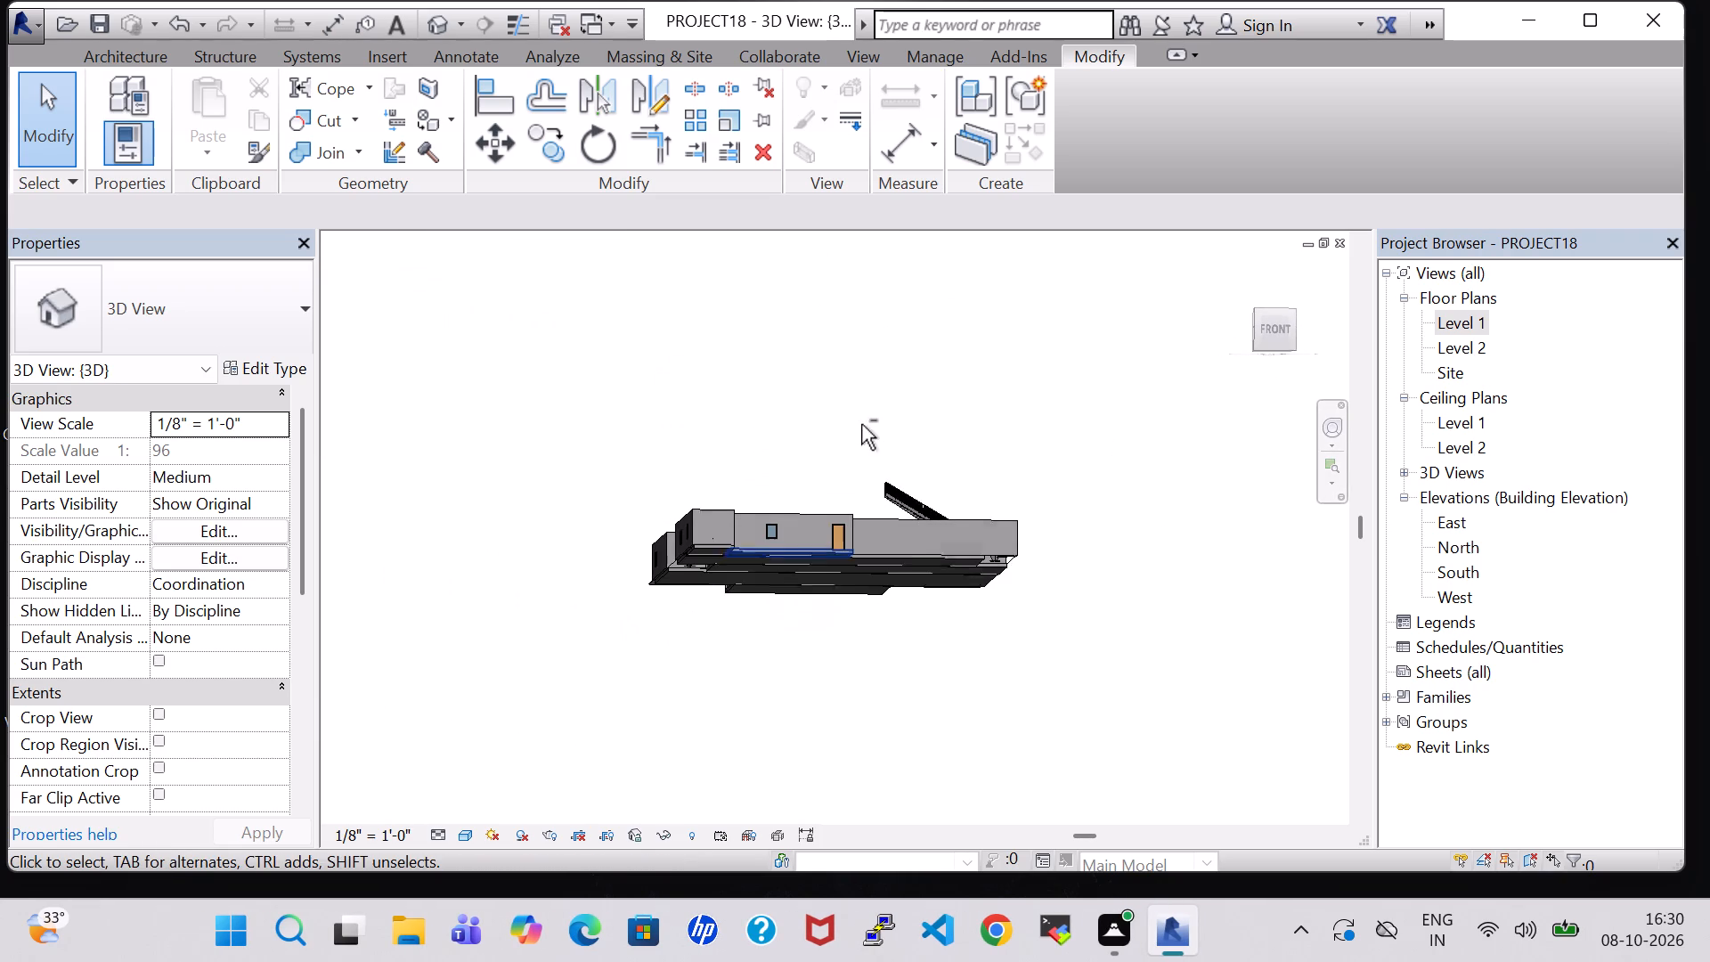
{"action": "middle_click_drag", "start_coordinate": [997, 441], "coordinate": [958, 564]}
{"action": "left_click", "coordinate": [887, 591]}
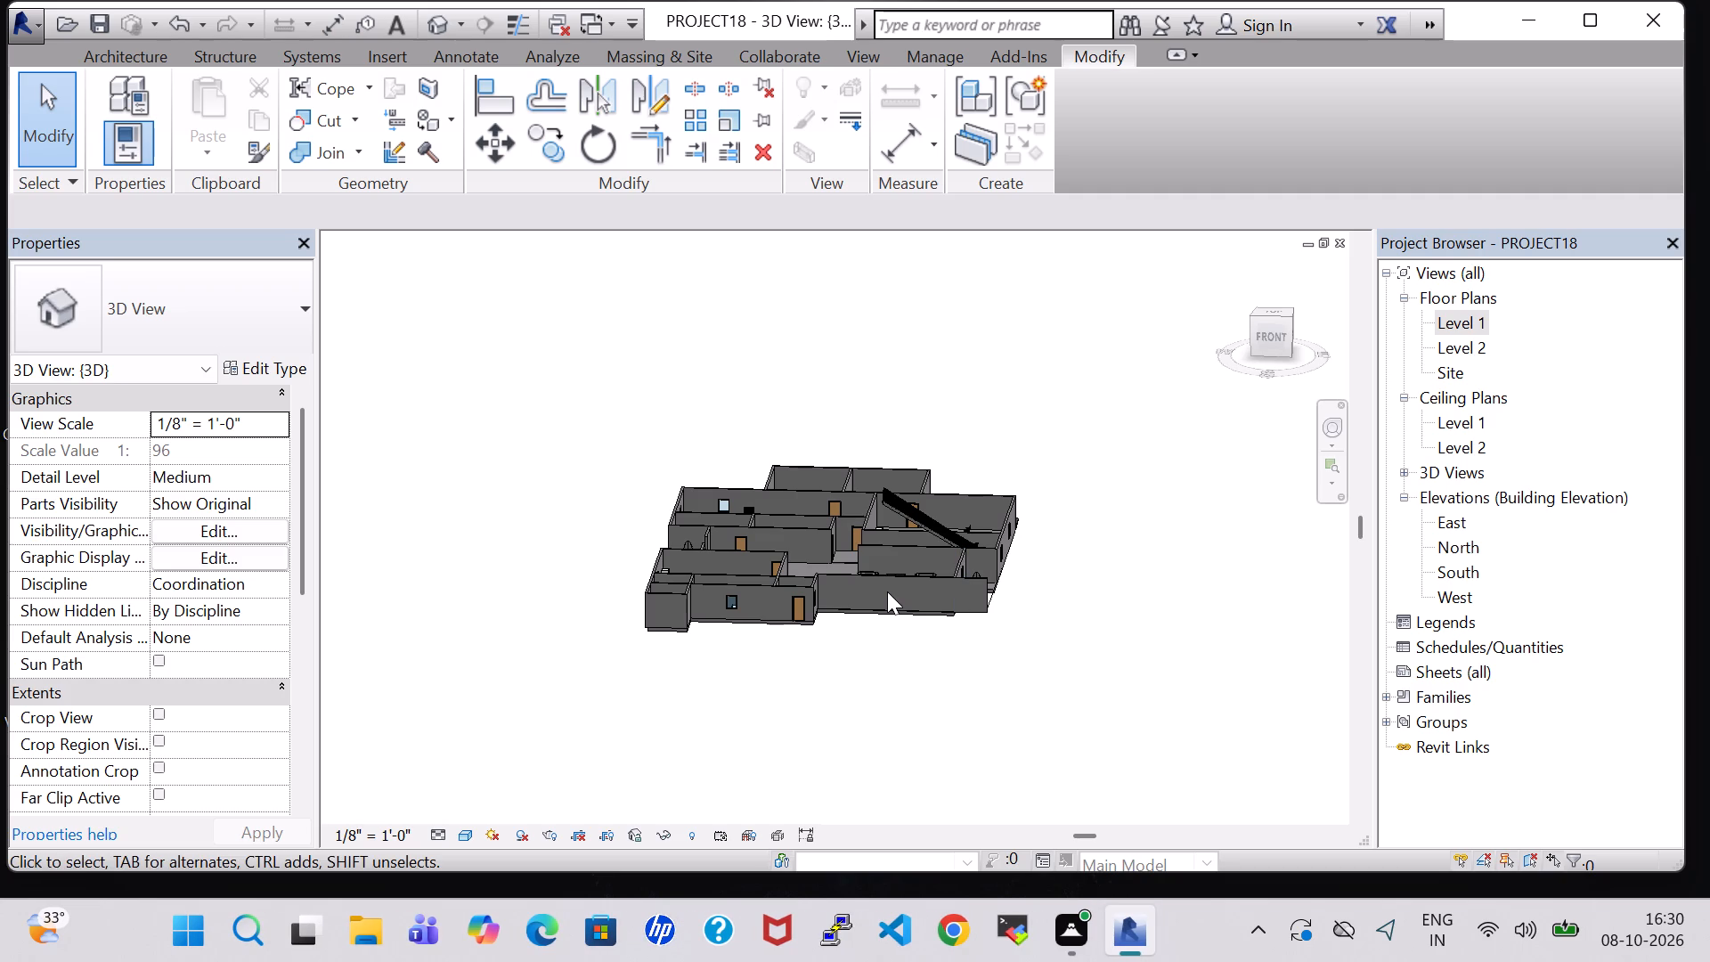
{"action": "left_click", "coordinate": [889, 593]}
{"action": "scroll", "coordinate": [667, 521], "scroll_direction": "down", "scroll_amount": 2}
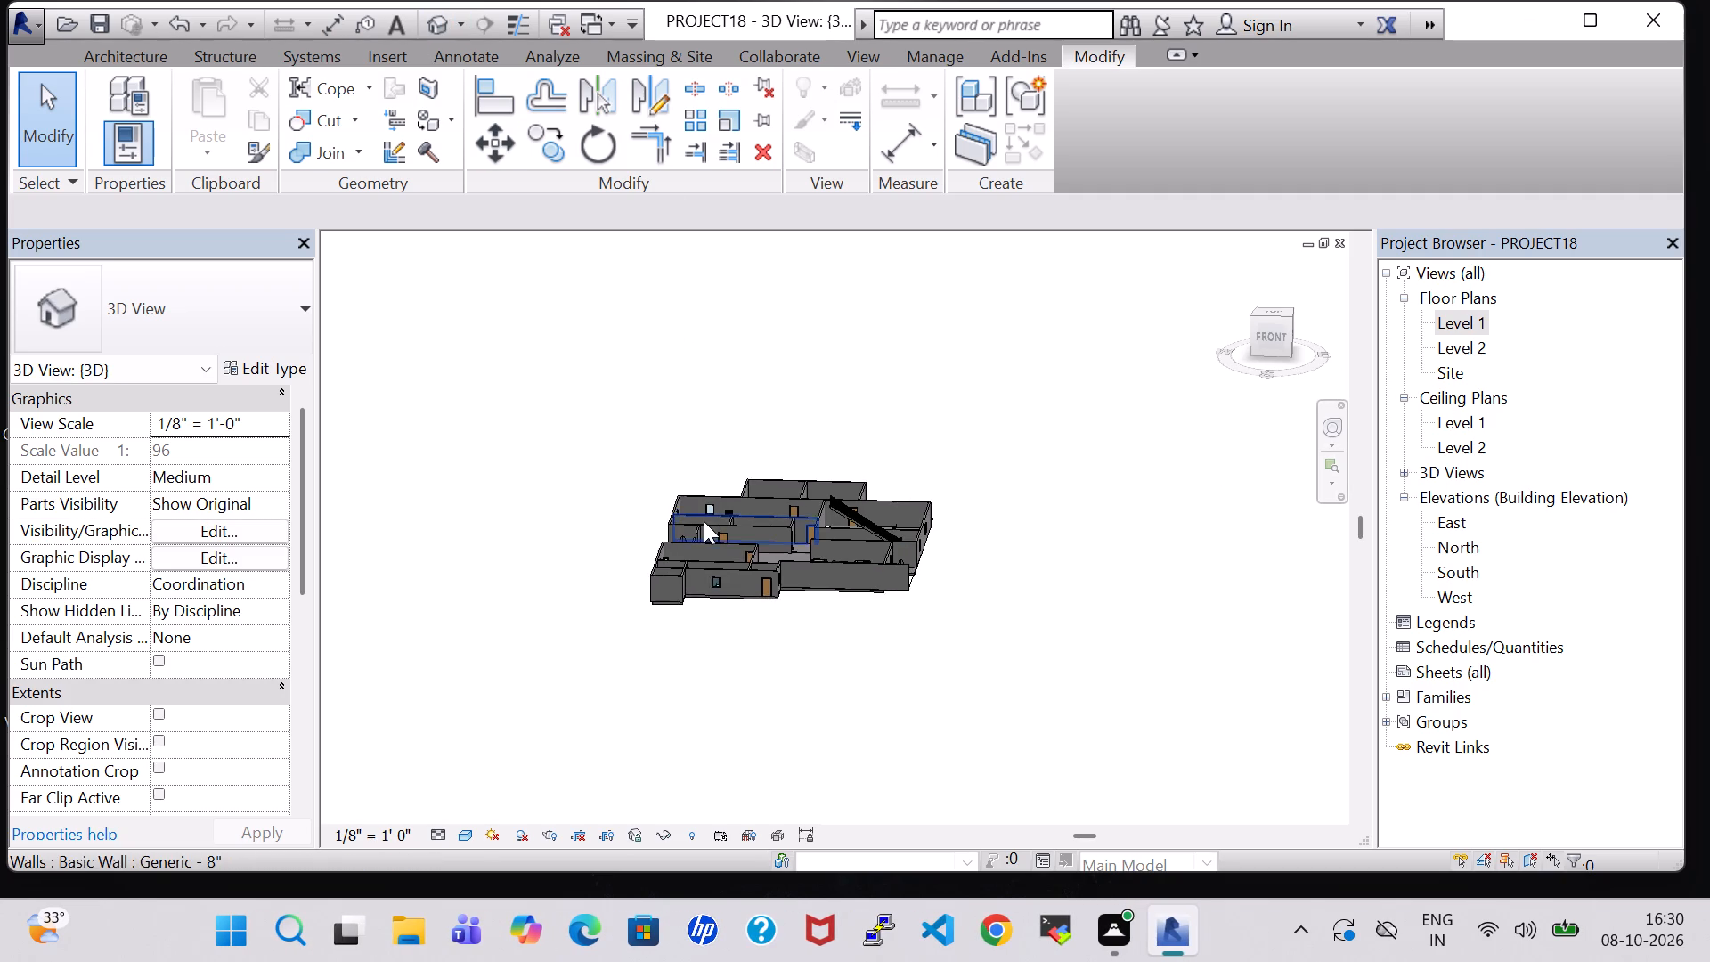
{"action": "scroll", "coordinate": [704, 521], "scroll_direction": "up", "scroll_amount": 5}
{"action": "left_click", "coordinate": [1270, 331]}
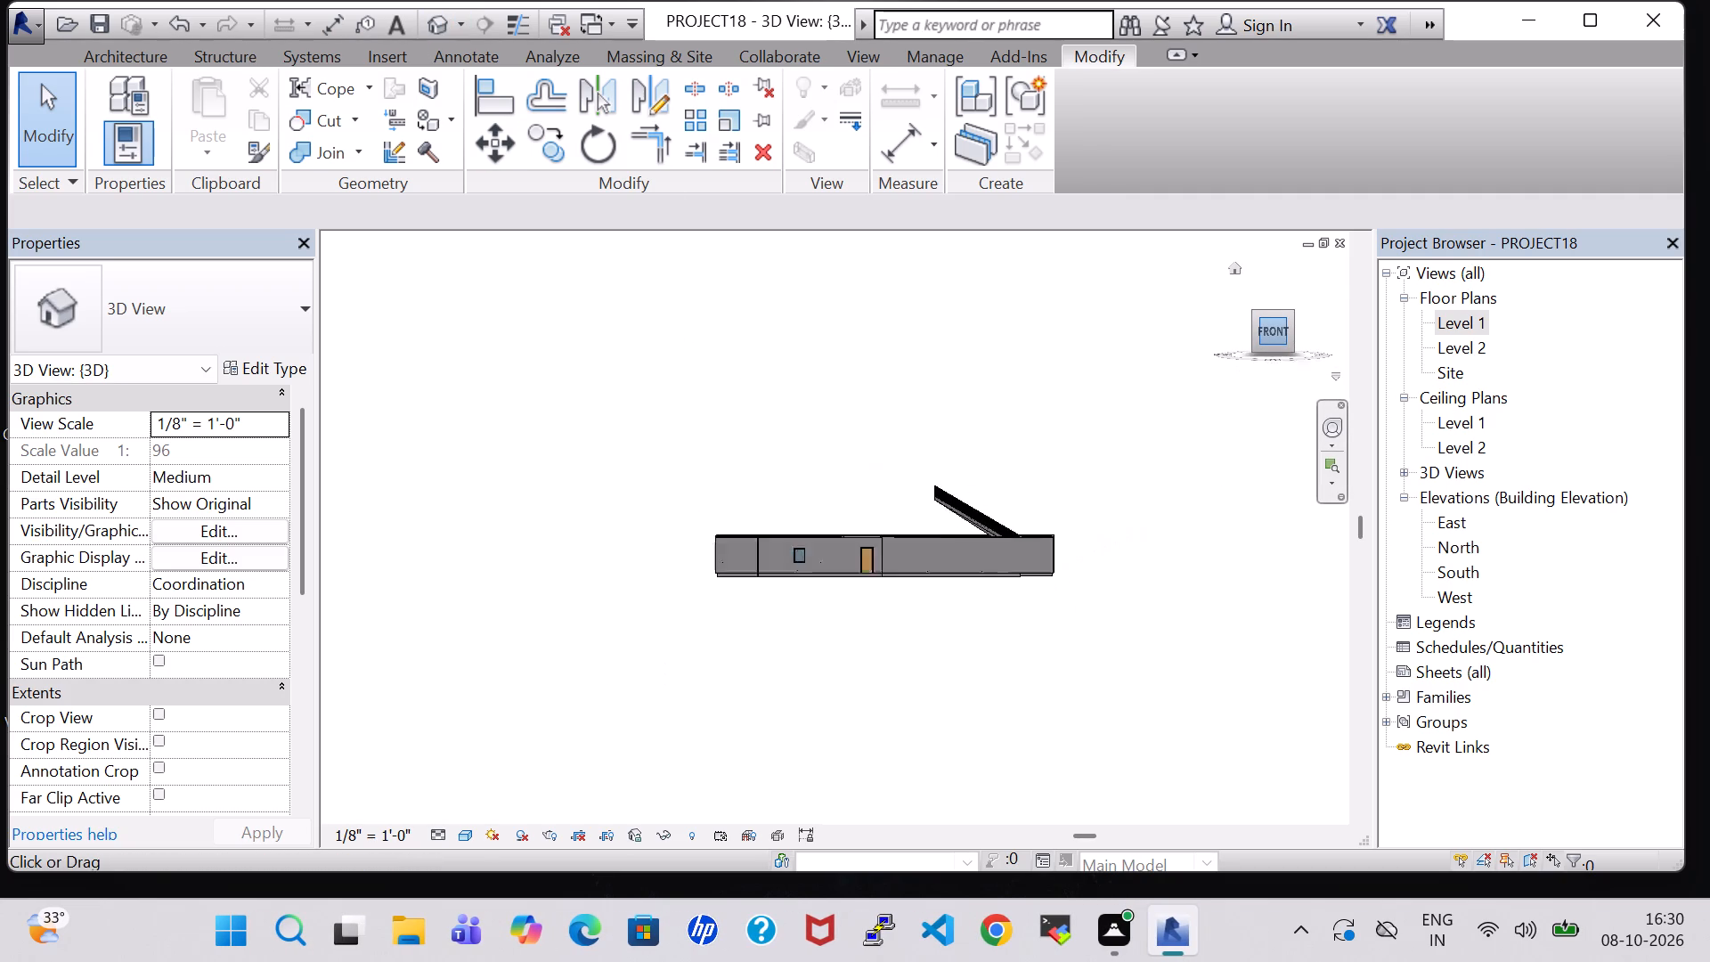
{"action": "left_click", "coordinate": [1268, 302]}
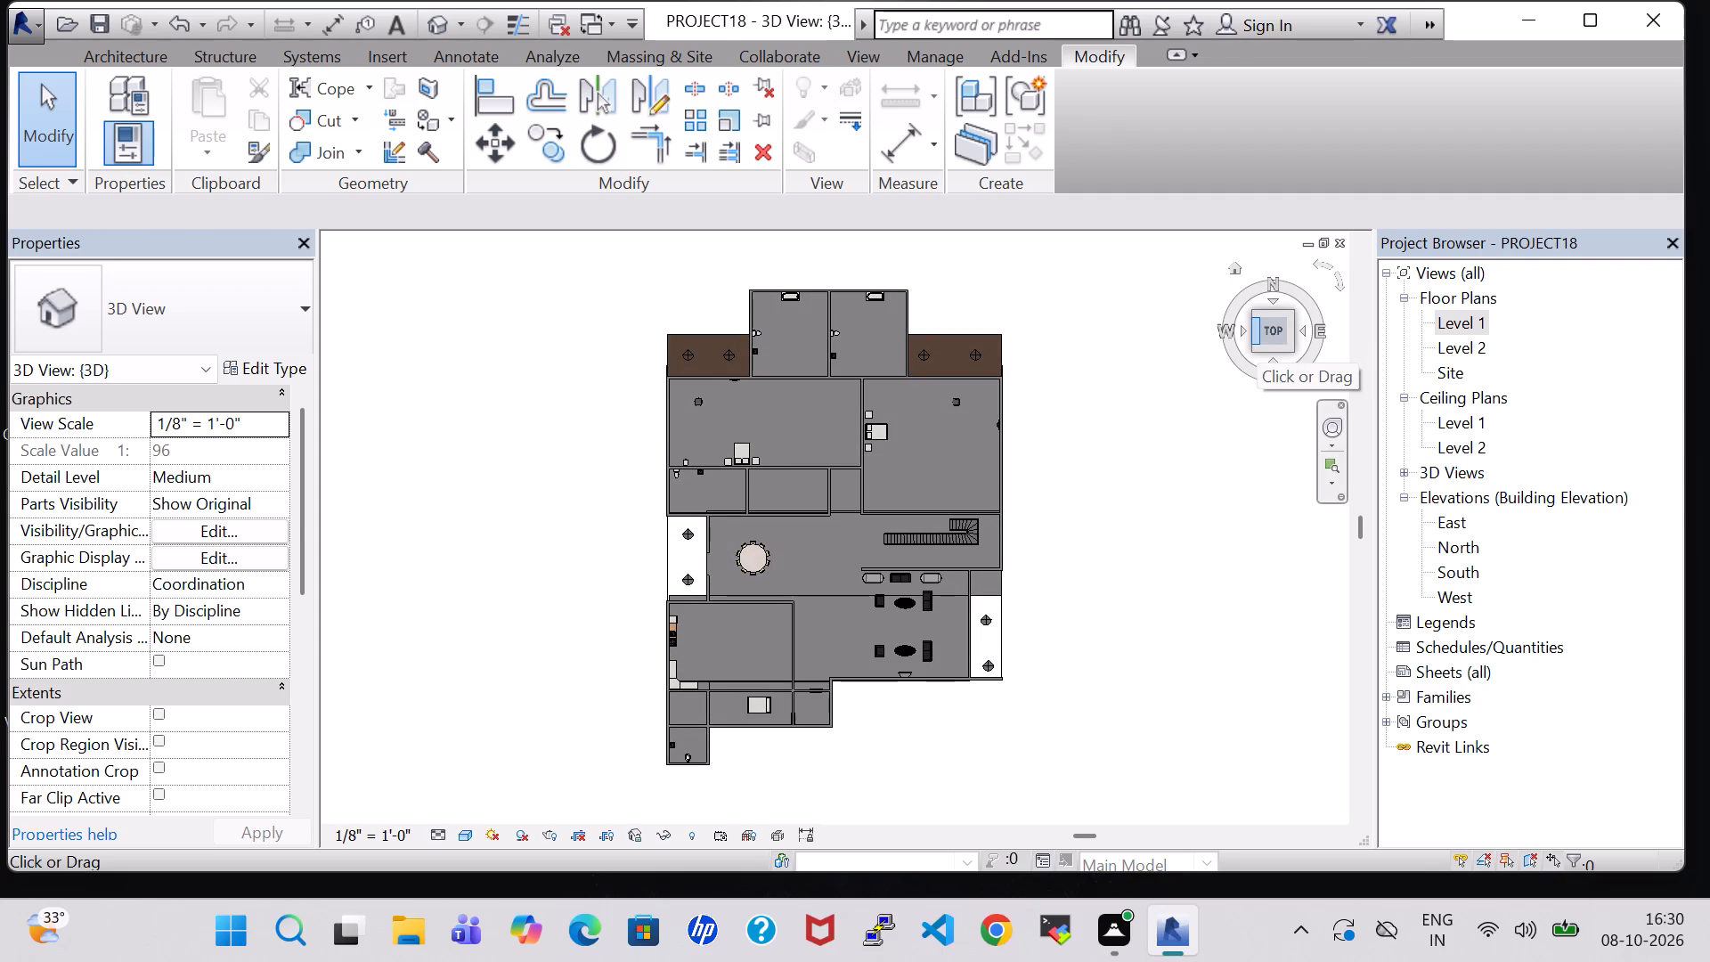
Examine the conifers beside the dining hall up close, the southwest rooms, and the house from the back, top and front.
{"action": "middle_click_drag", "start_coordinate": [620, 509], "coordinate": [645, 508], "text": "shift"}
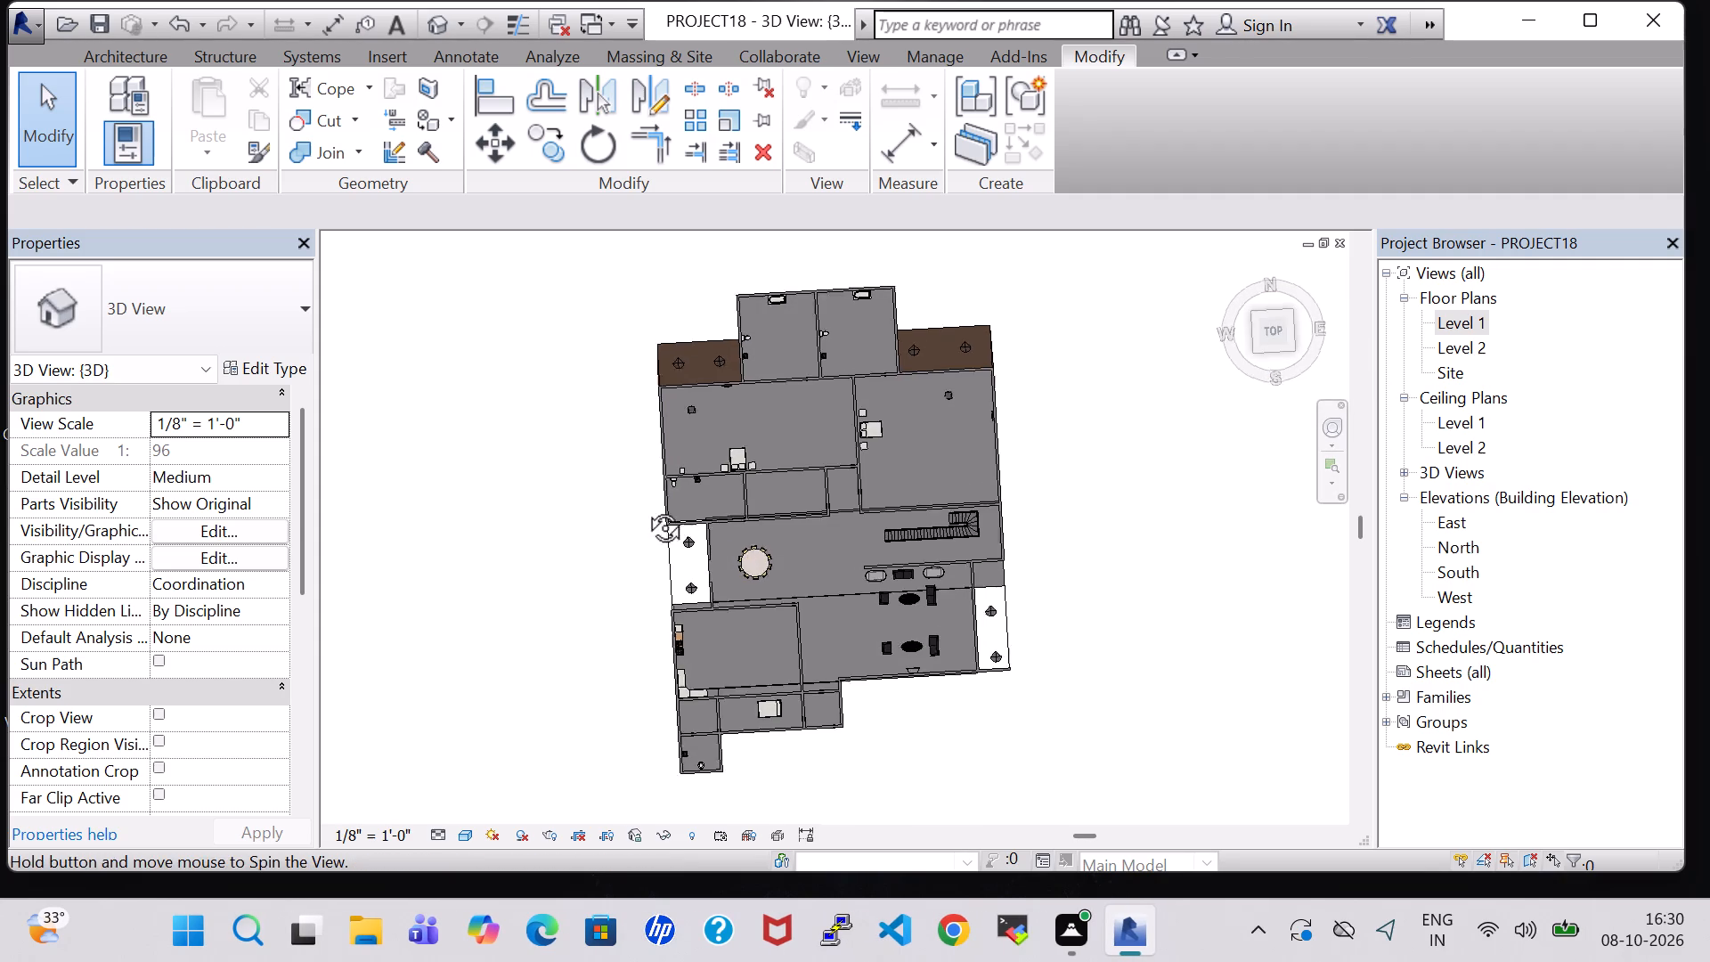
{"action": "middle_click_drag", "start_coordinate": [645, 508], "coordinate": [795, 330], "text": "shift"}
{"action": "scroll", "coordinate": [658, 742], "scroll_direction": "up", "scroll_amount": 7}
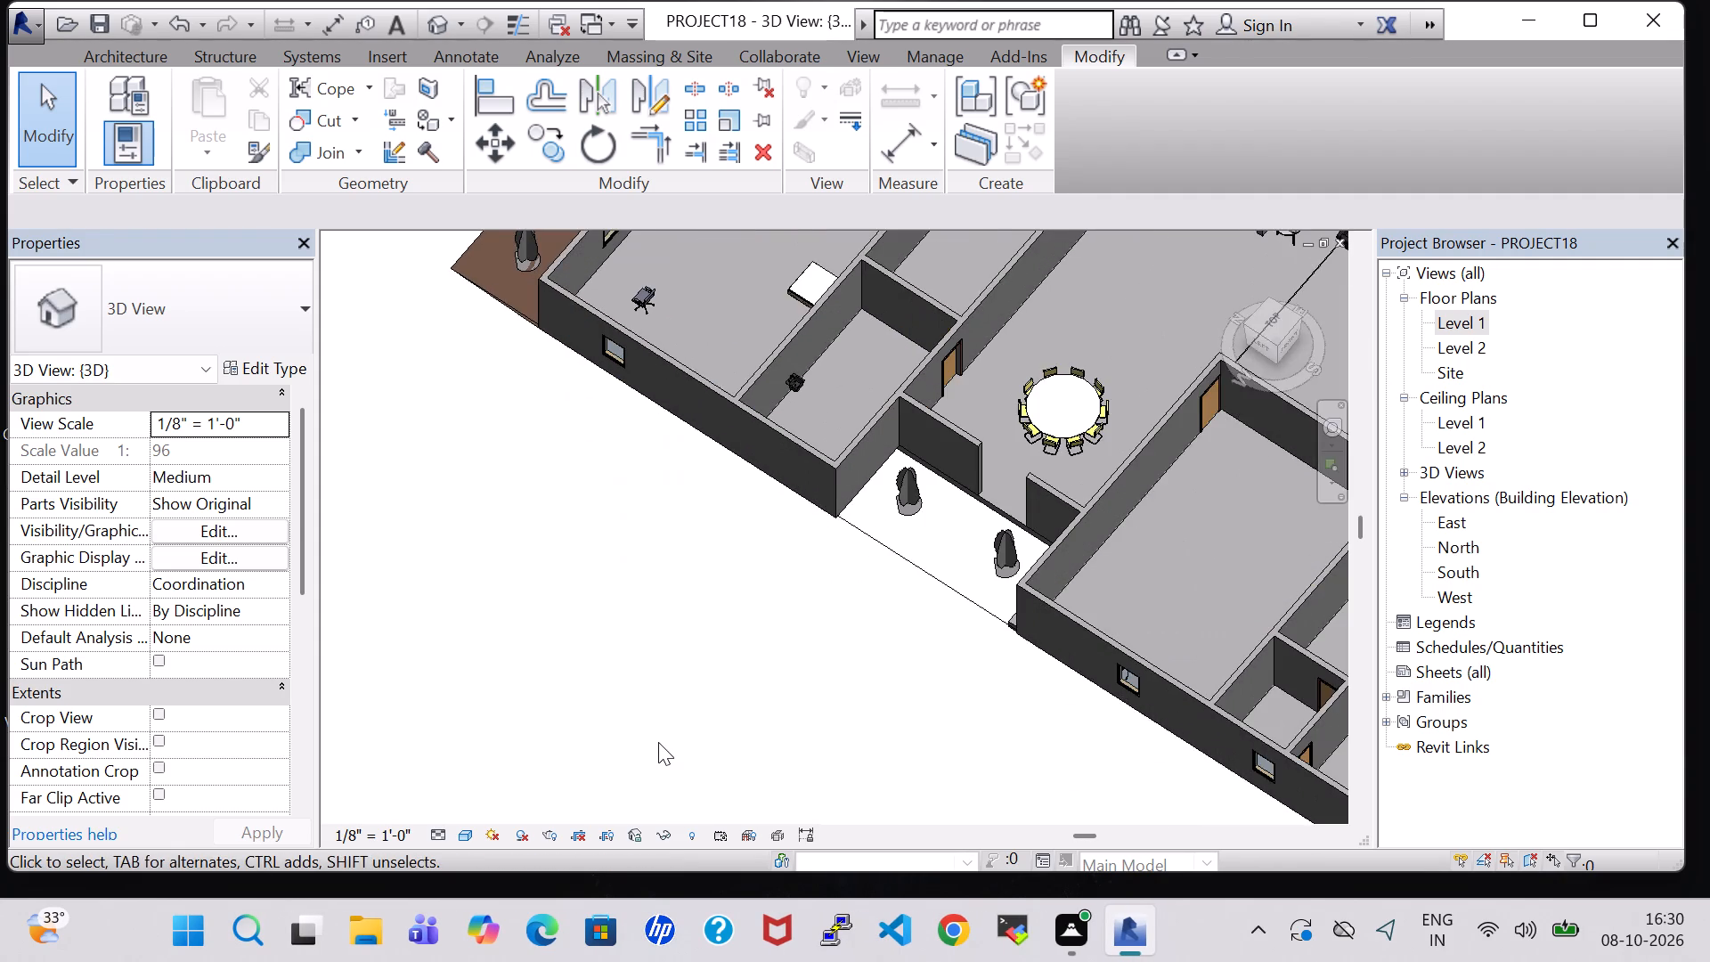
{"action": "scroll", "coordinate": [714, 691], "scroll_direction": "up", "scroll_amount": 1}
{"action": "middle_click_drag", "start_coordinate": [932, 677], "coordinate": [934, 549], "text": "shift"}
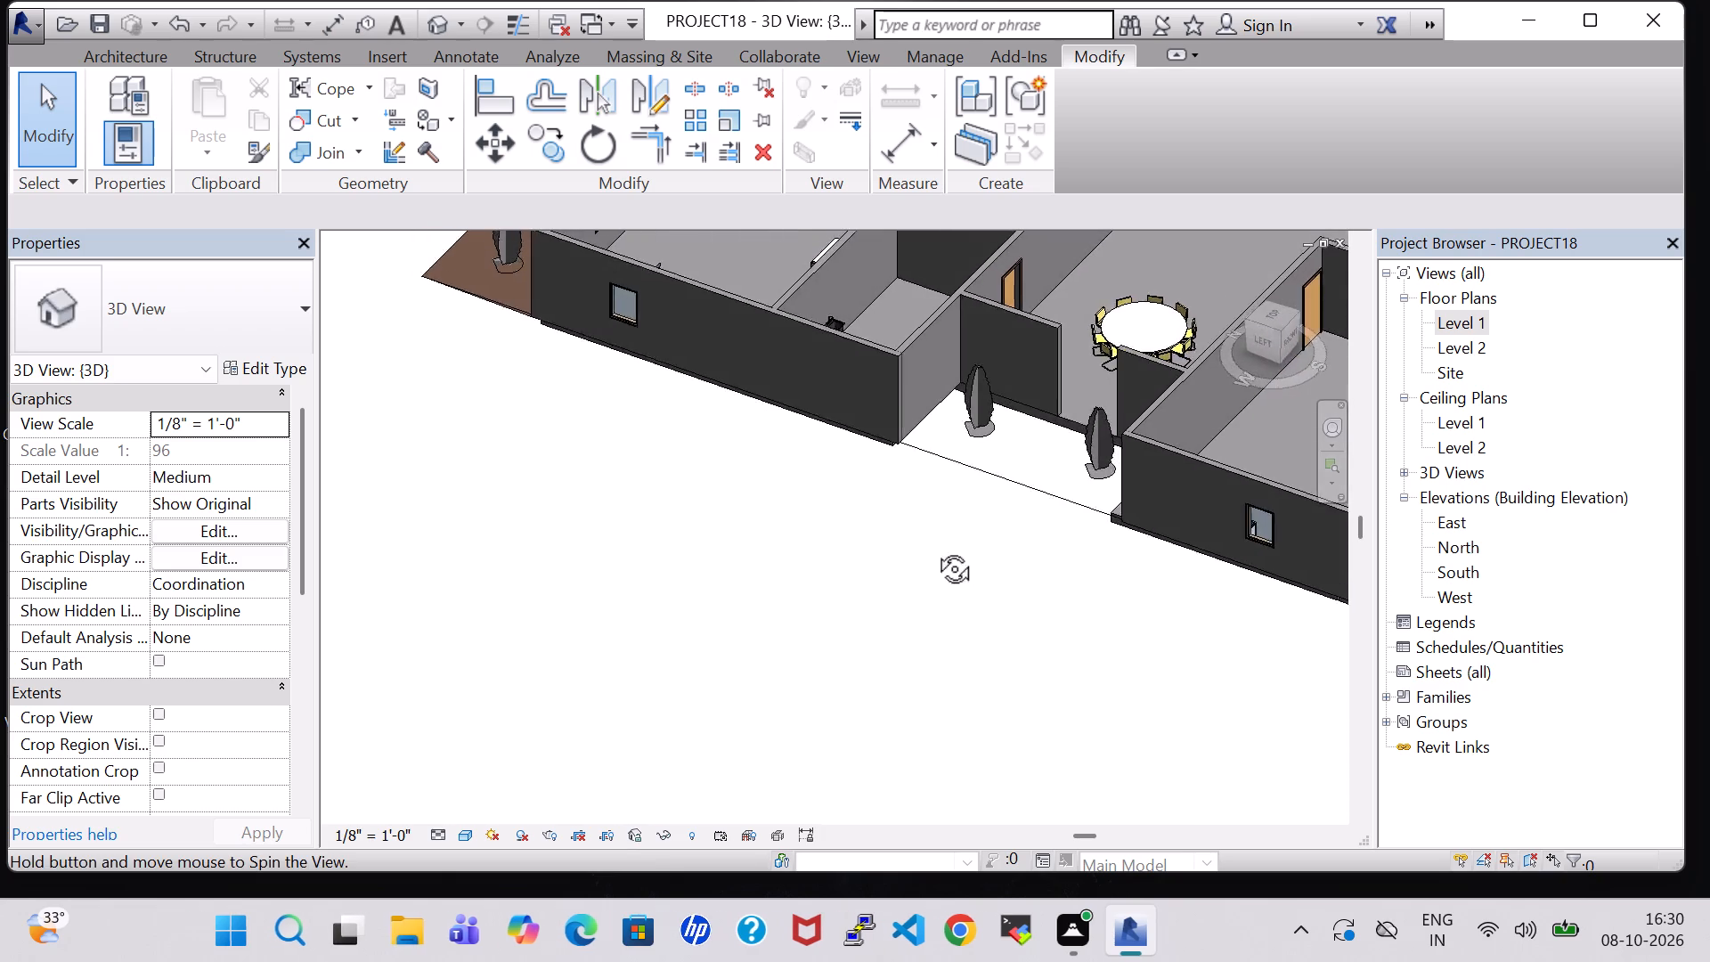
{"action": "middle_click_drag", "start_coordinate": [934, 549], "coordinate": [698, 629], "text": "shift"}
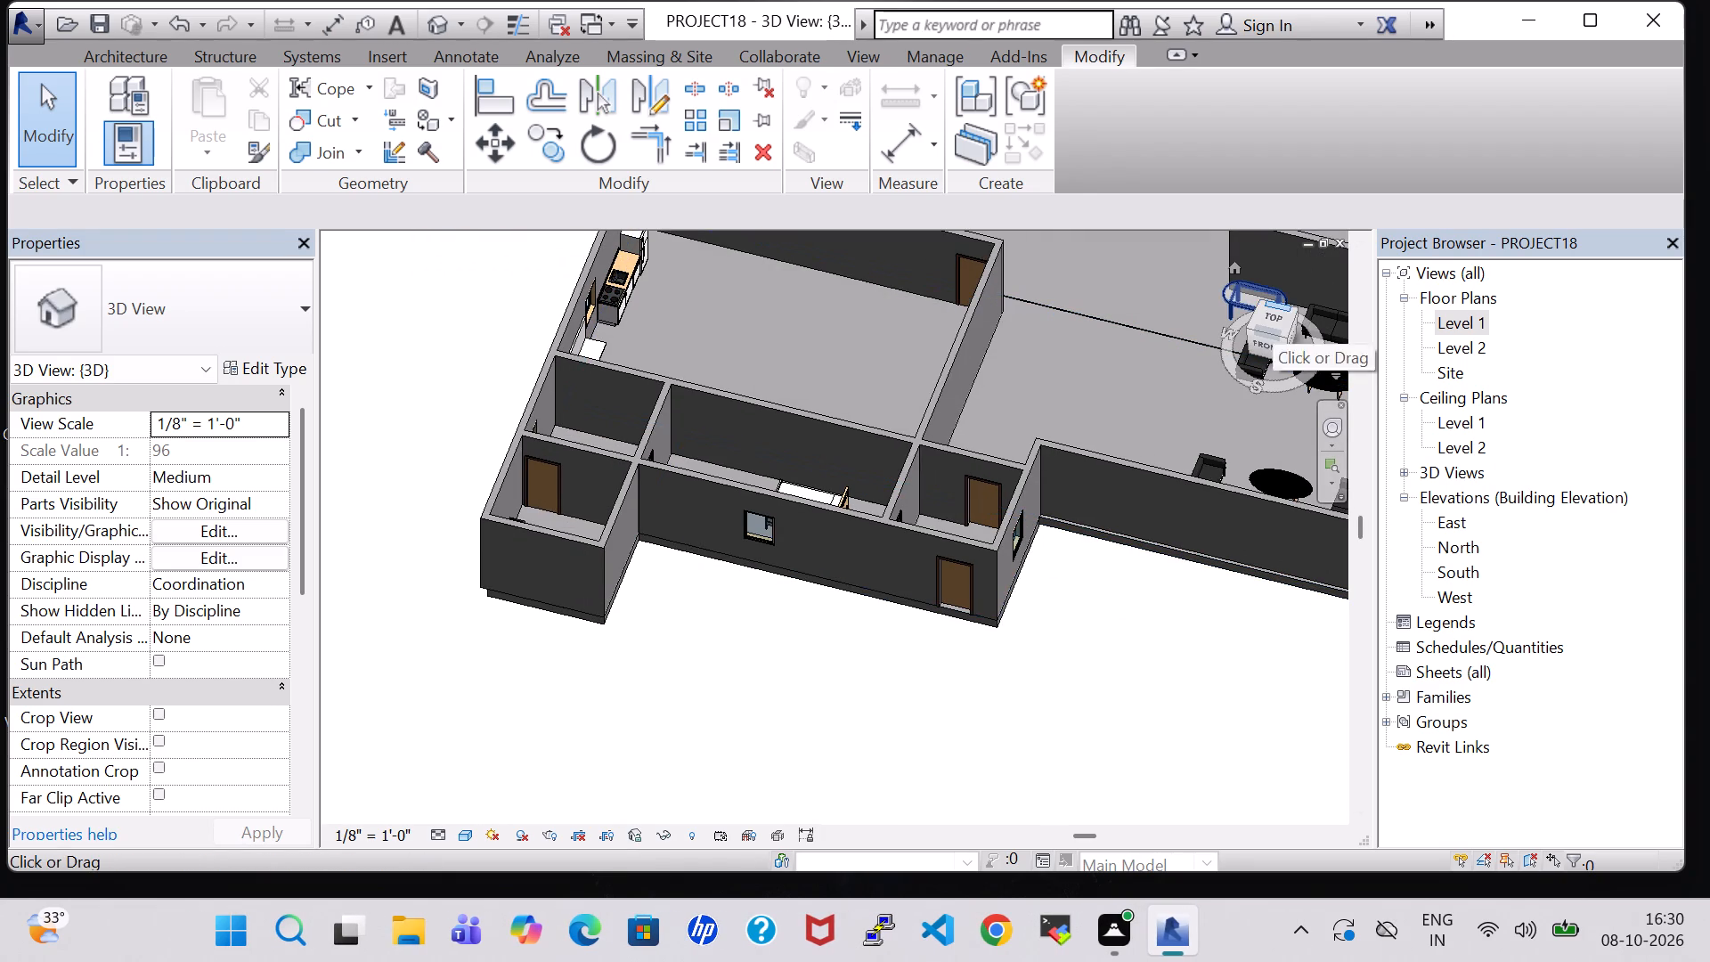
{"action": "left_click", "coordinate": [1273, 308]}
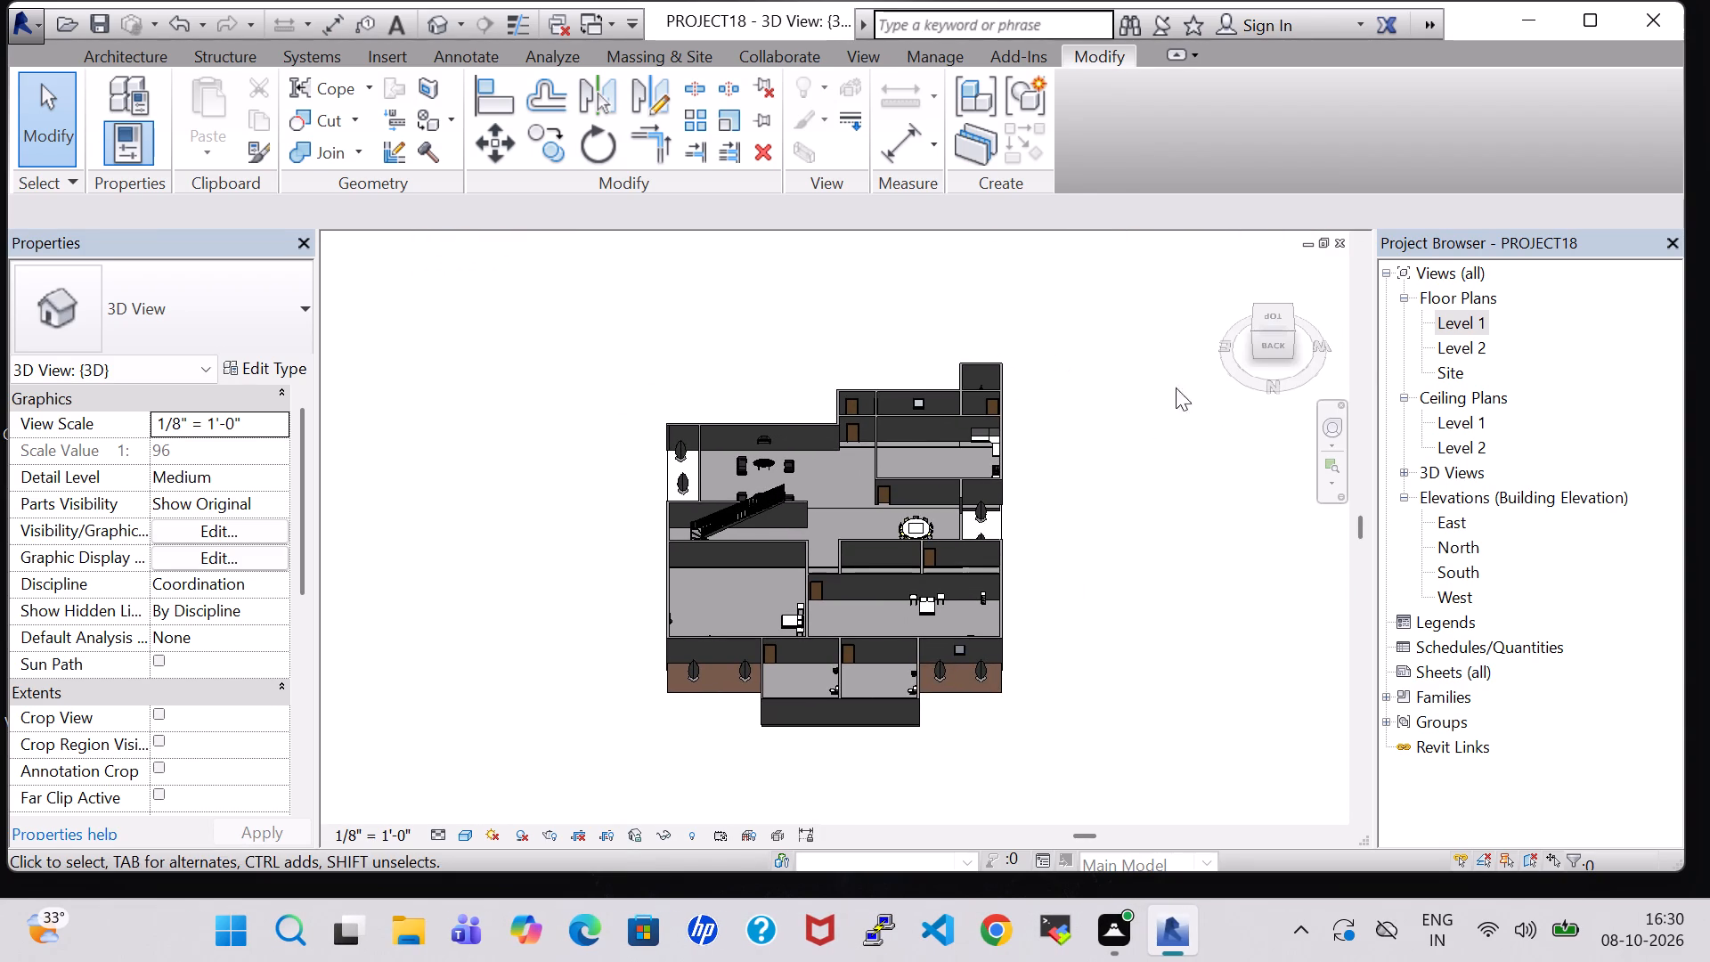
{"action": "left_click", "coordinate": [1274, 351]}
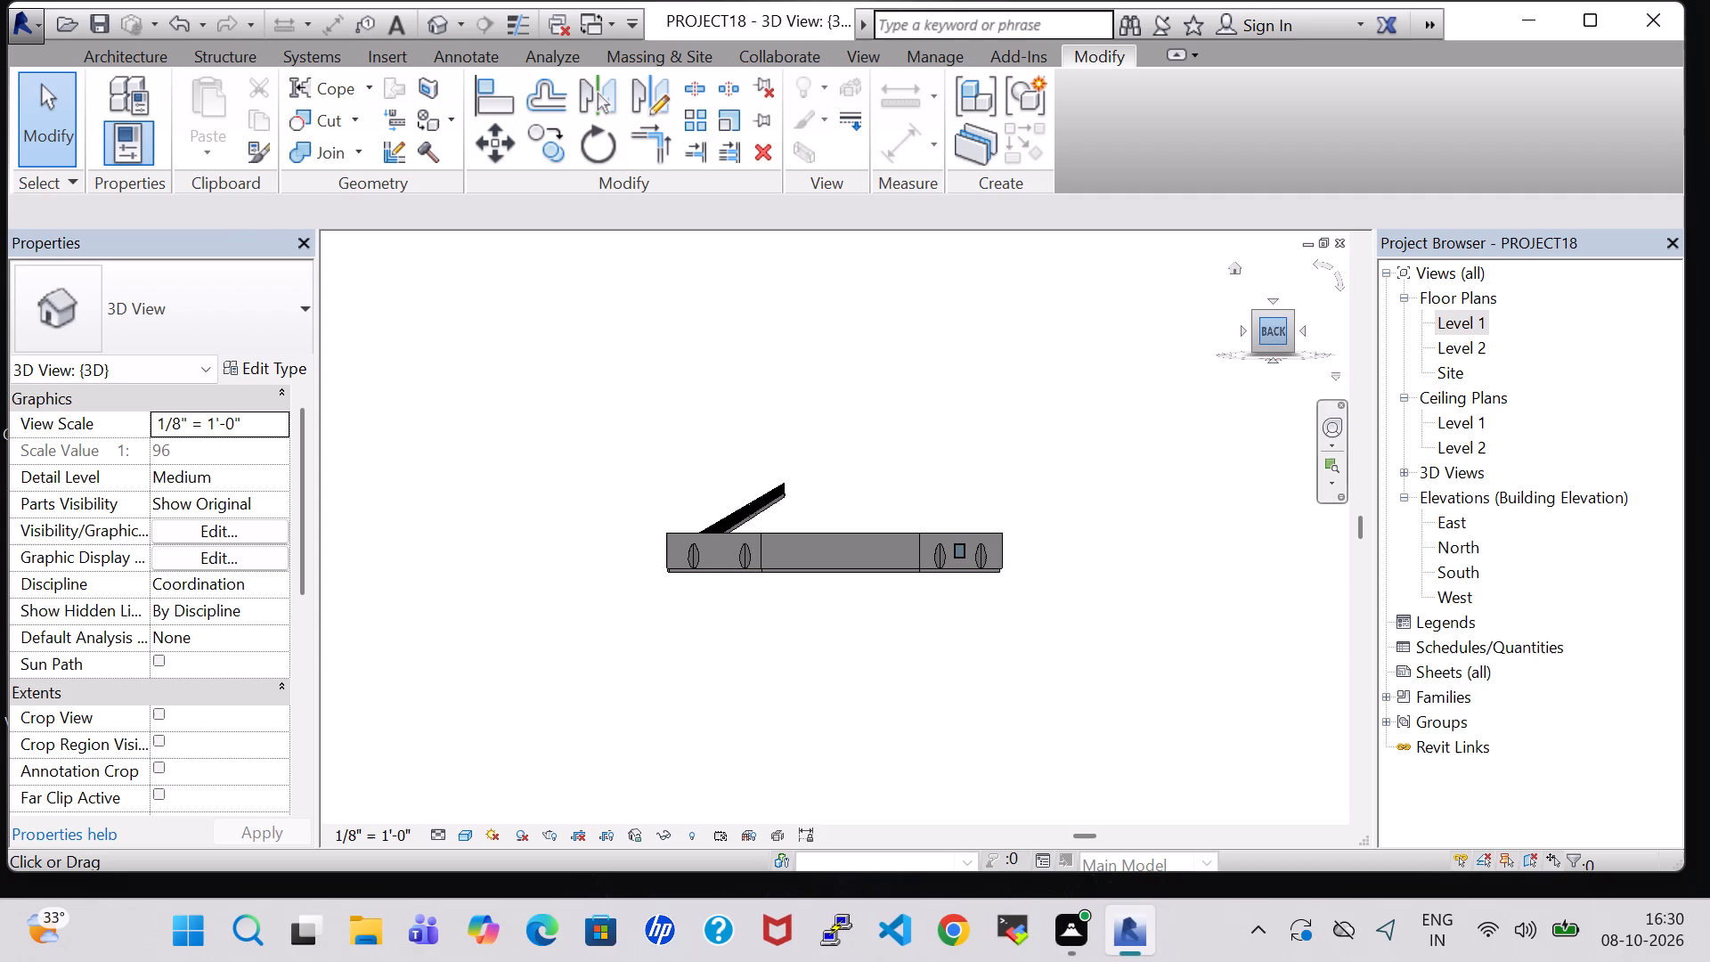
{"action": "left_click", "coordinate": [1270, 297]}
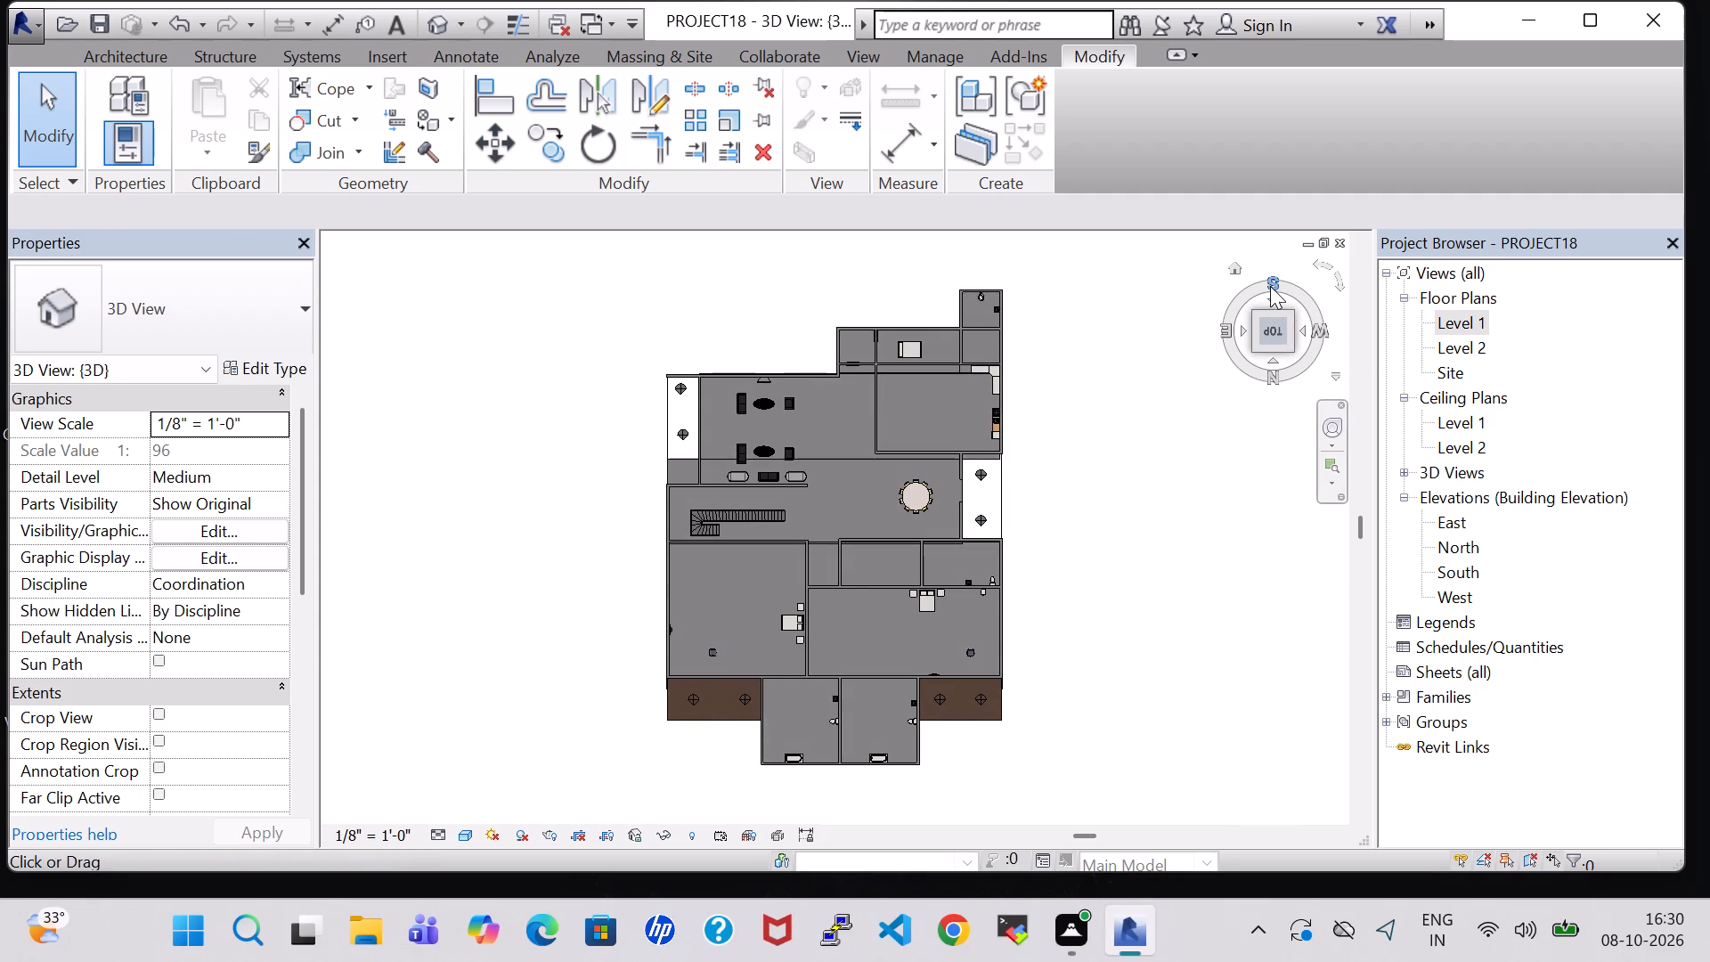
{"action": "left_click", "coordinate": [1270, 286]}
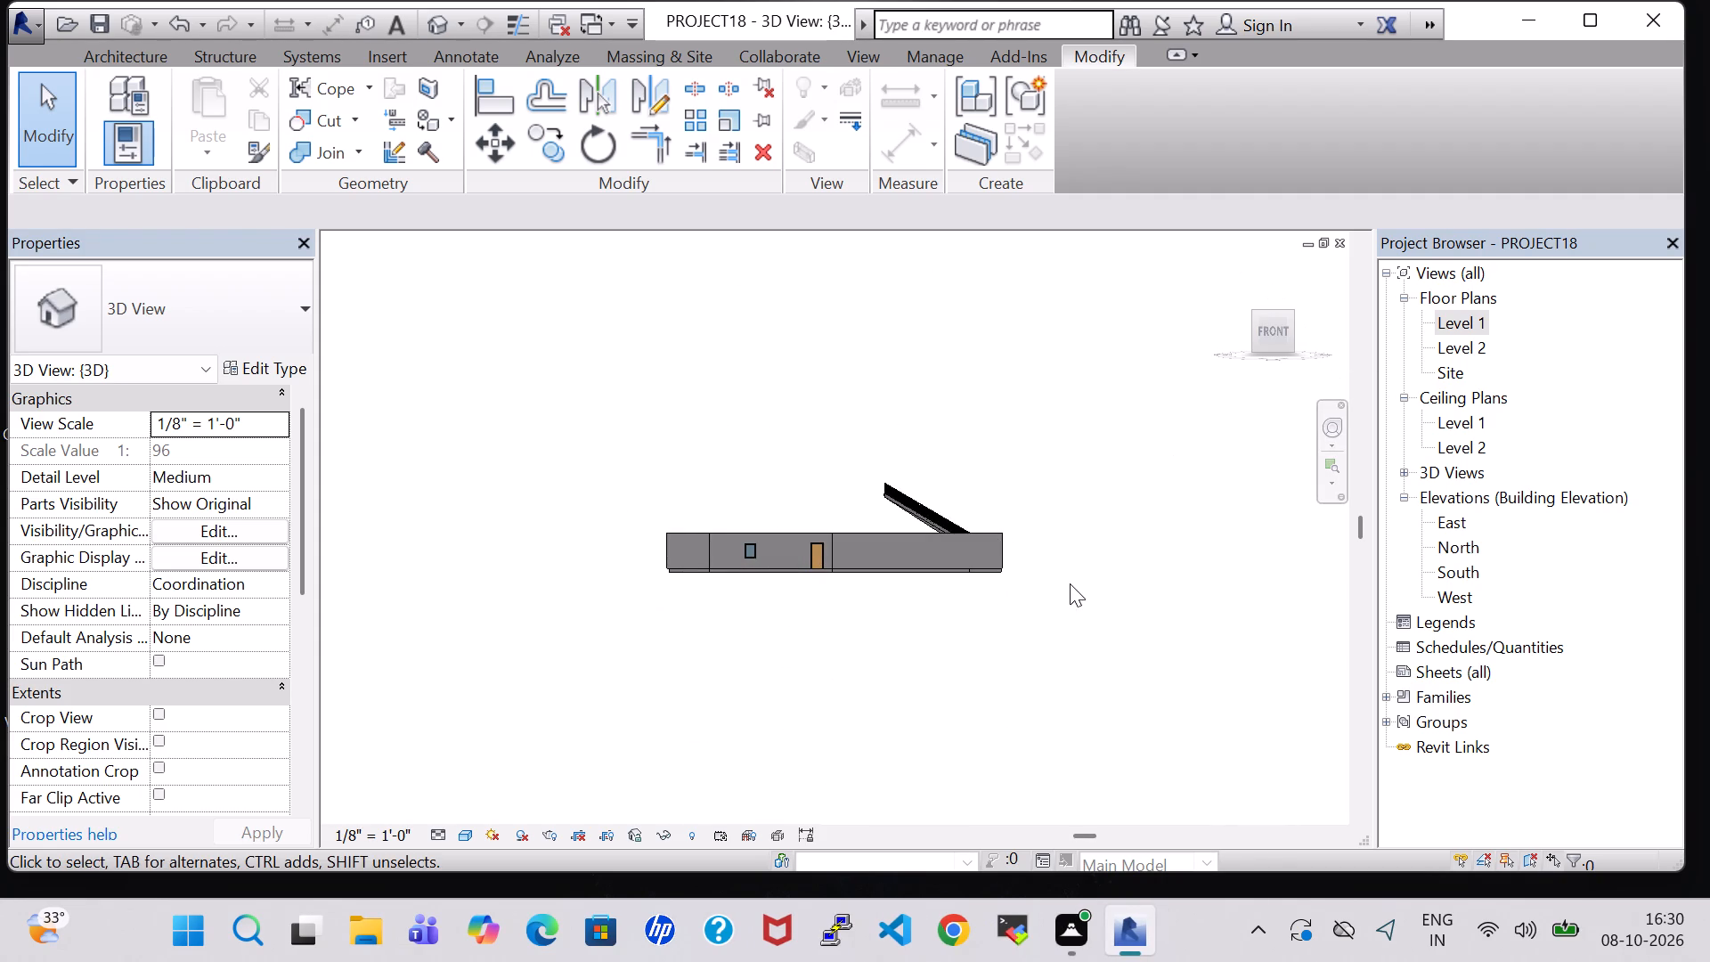
{"action": "middle_click_drag", "start_coordinate": [1070, 583], "coordinate": [1064, 714], "text": "shift"}
{"action": "left_click", "coordinate": [1086, 684]}
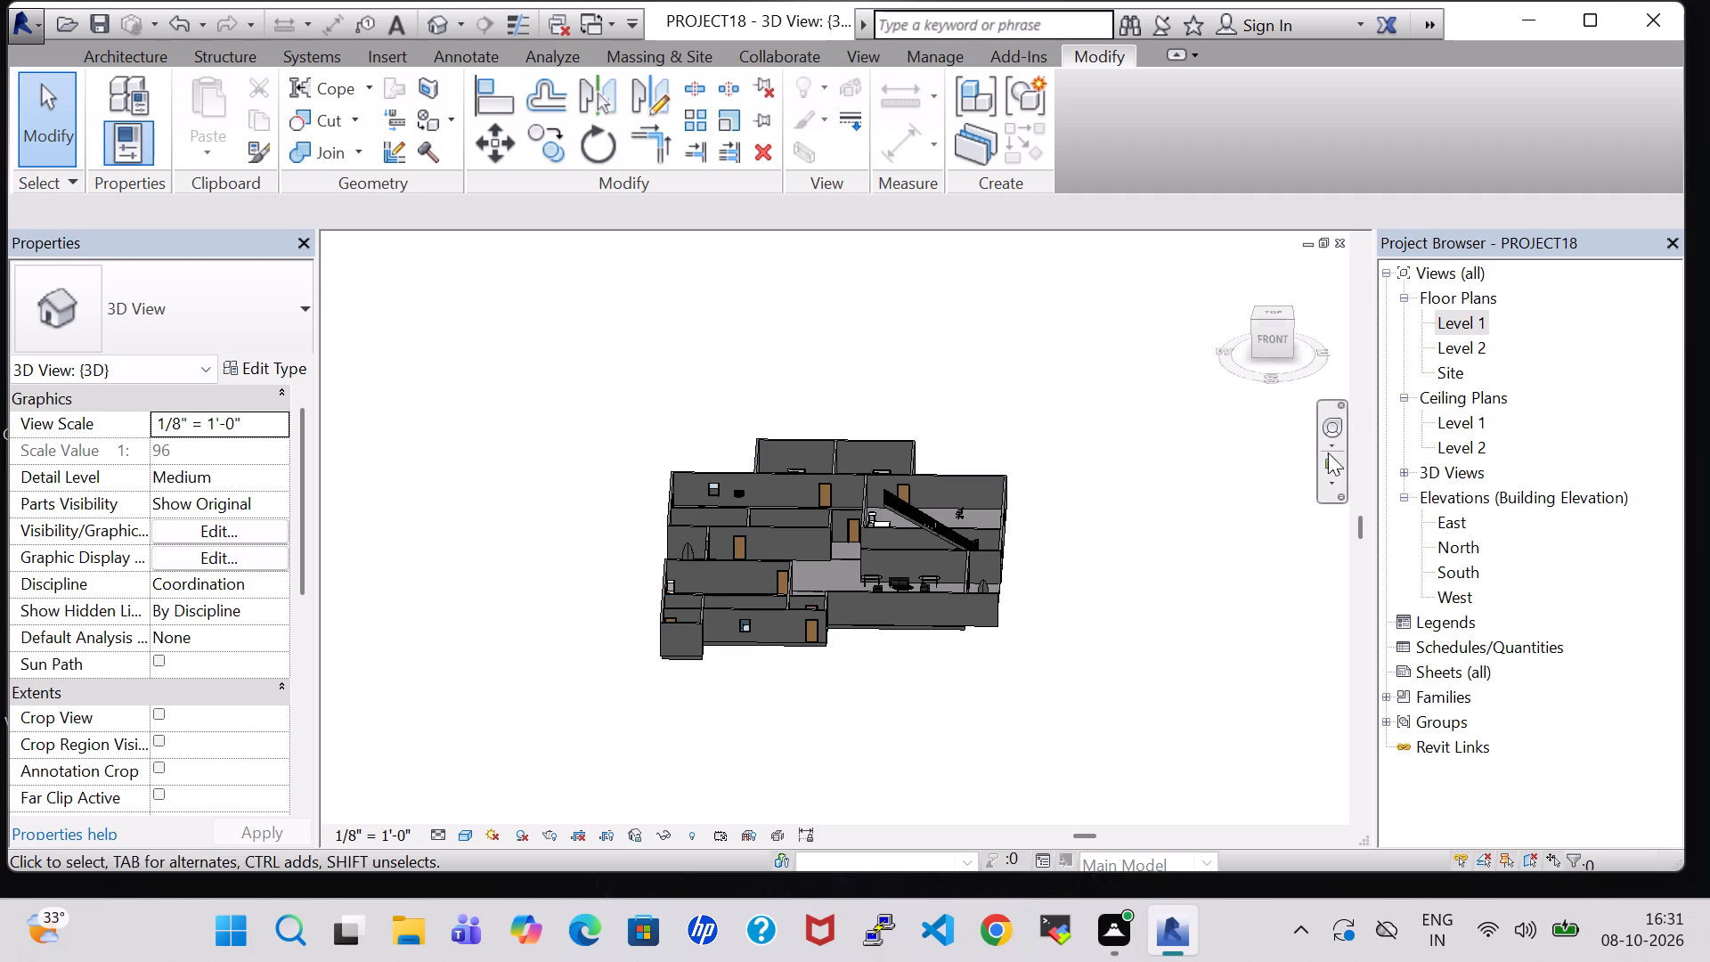
Return to the Level 1 floor plan.
{"action": "double_click", "coordinate": [1474, 325]}
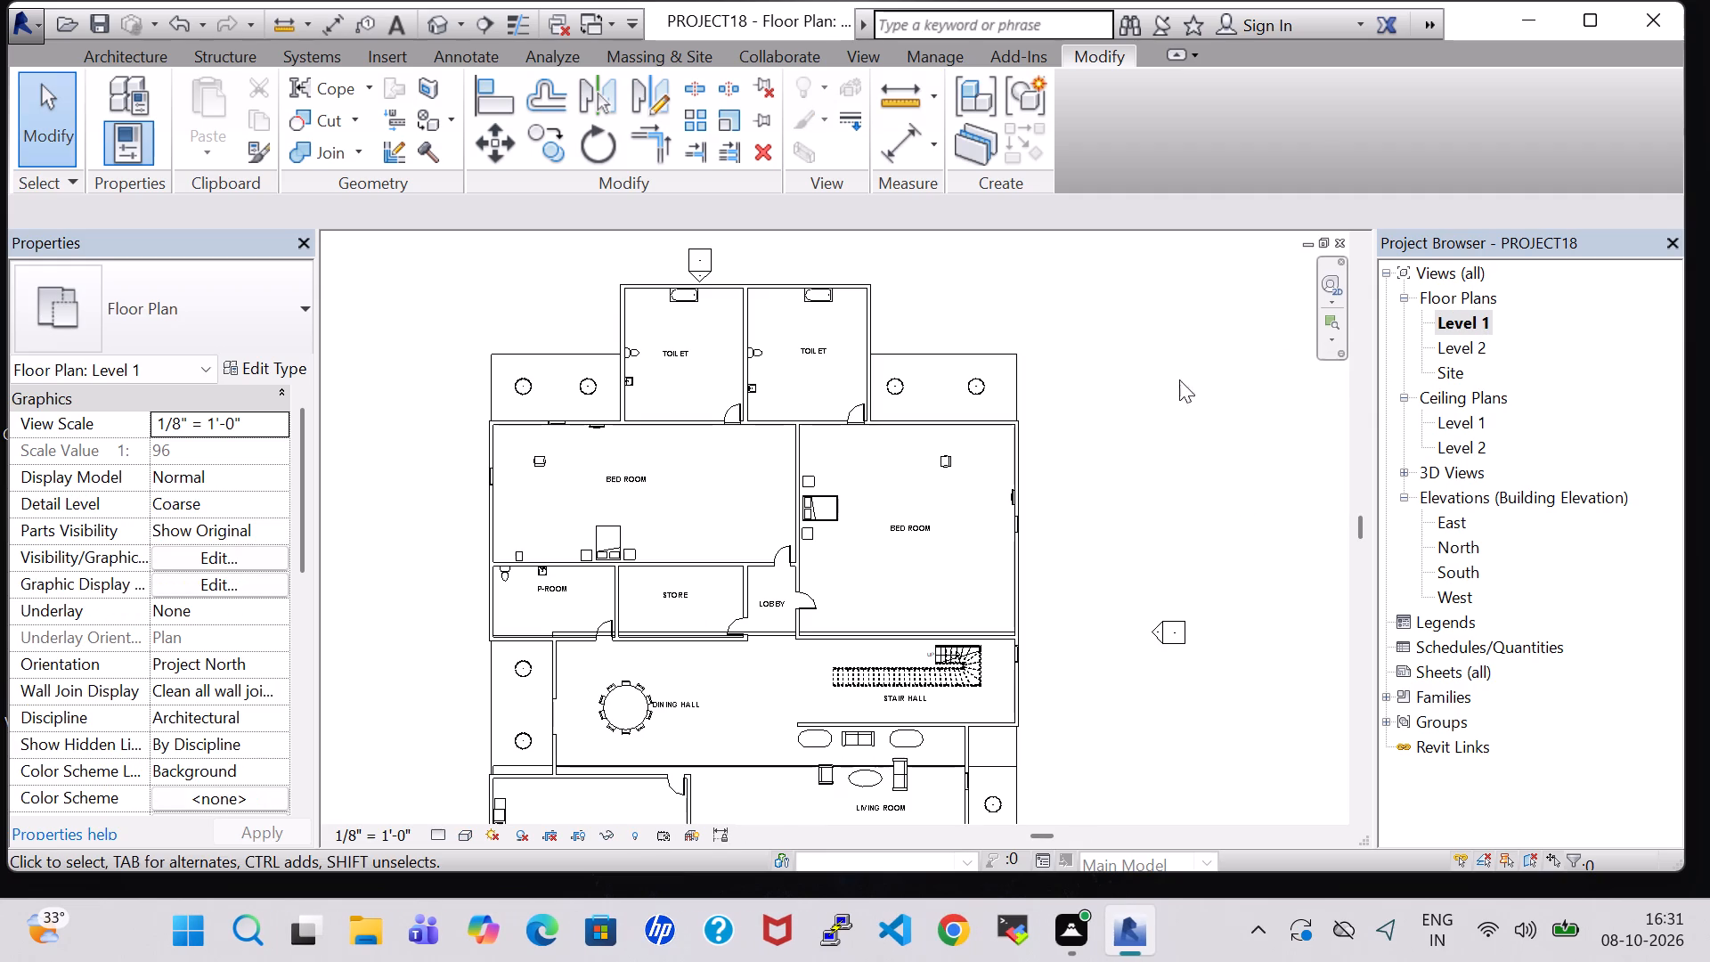
{"action": "scroll", "coordinate": [942, 478], "scroll_direction": "up", "scroll_amount": 3}
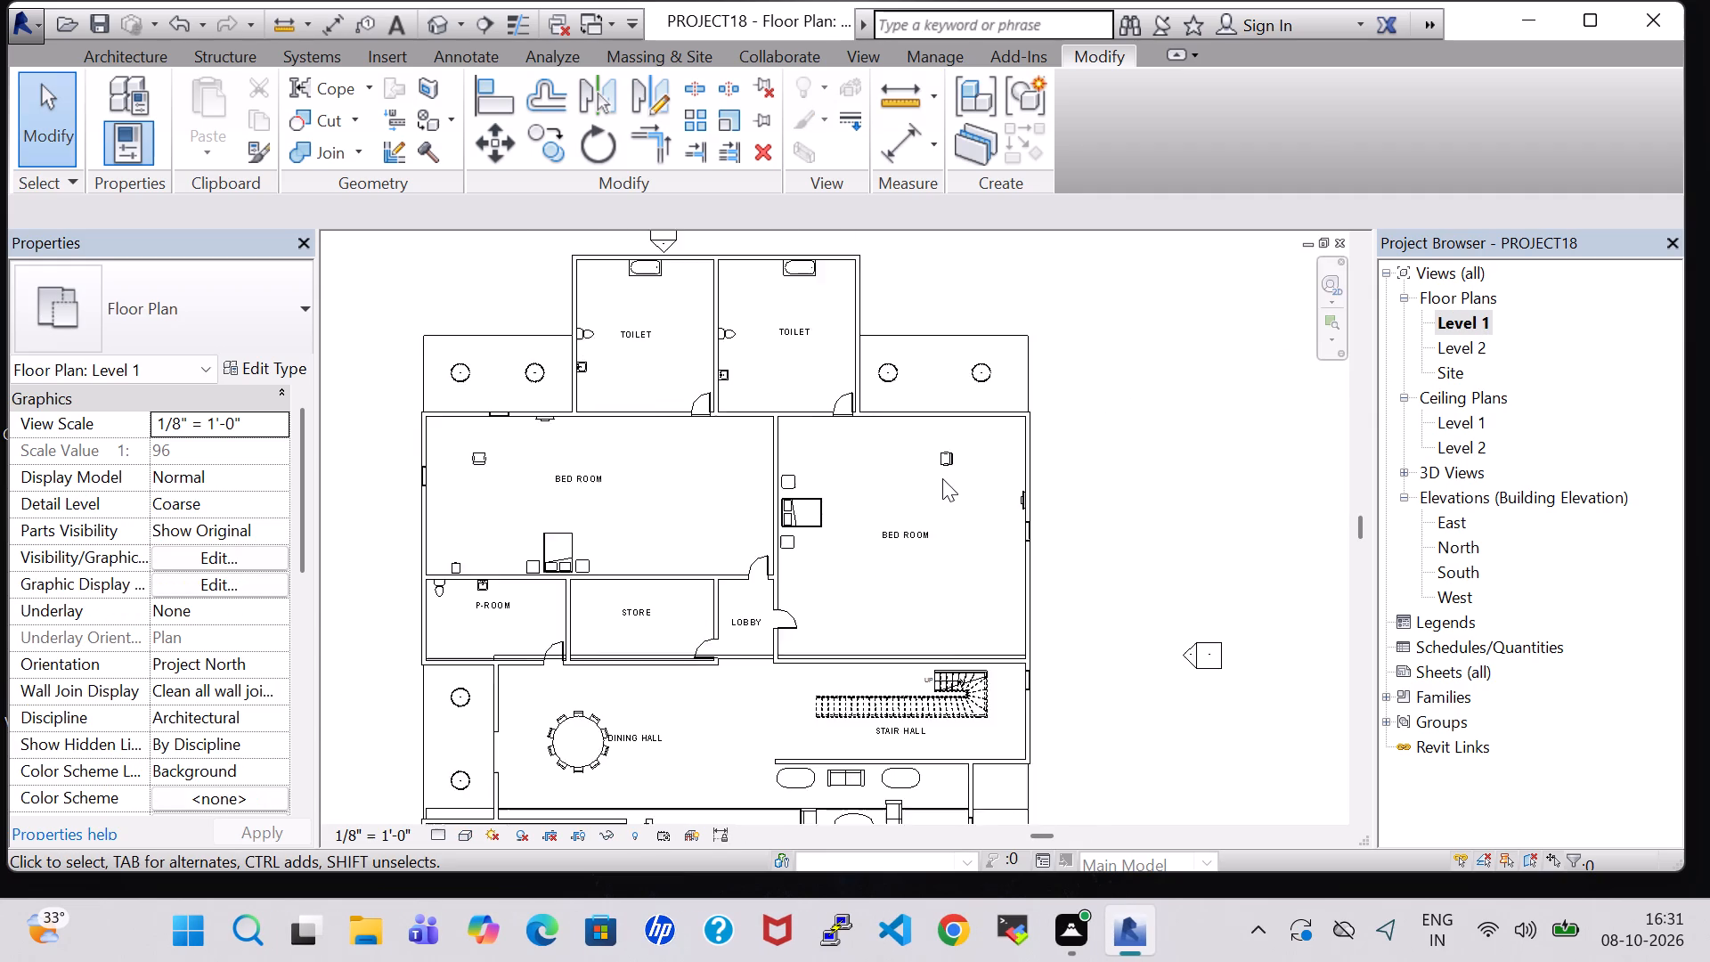
Place a matching Cabinet-File 3 Drawer 15" x 18" against the east bedroom's south wall, facing the room, about 16' from the lobby wall.
{"action": "scroll", "coordinate": [942, 478], "scroll_direction": "up", "scroll_amount": 2}
{"action": "scroll", "coordinate": [942, 478], "scroll_direction": "down", "scroll_amount": 4}
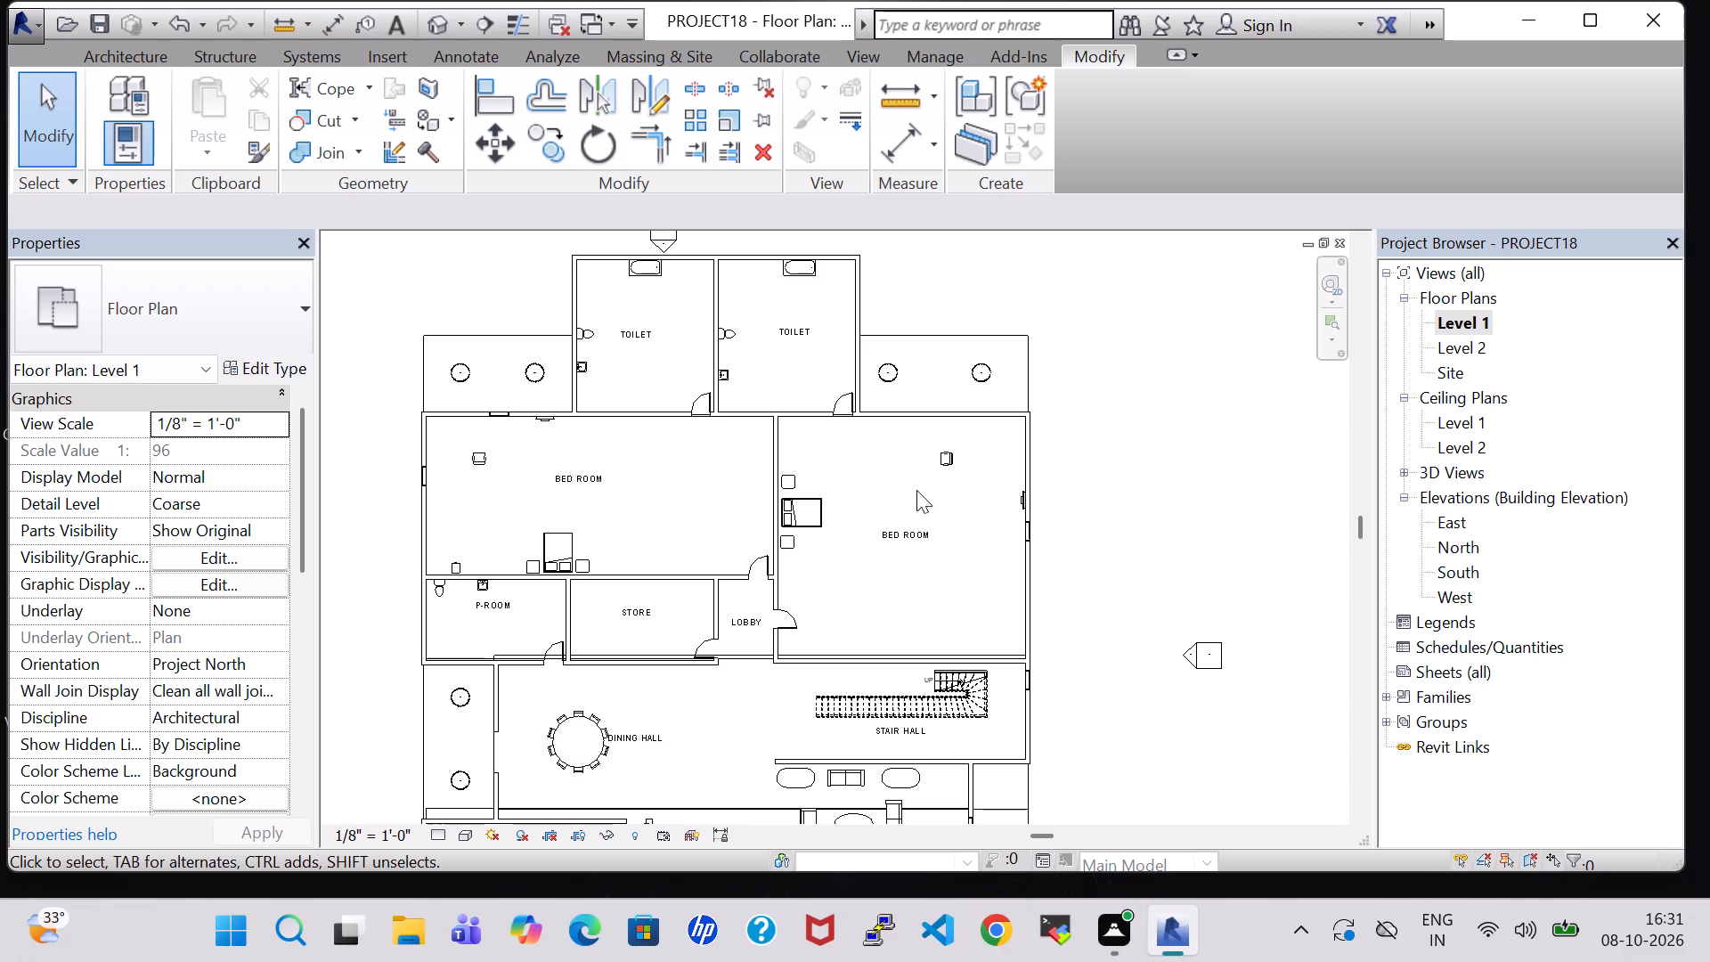
{"action": "left_click", "coordinate": [460, 558]}
{"action": "right_click", "coordinate": [460, 558]}
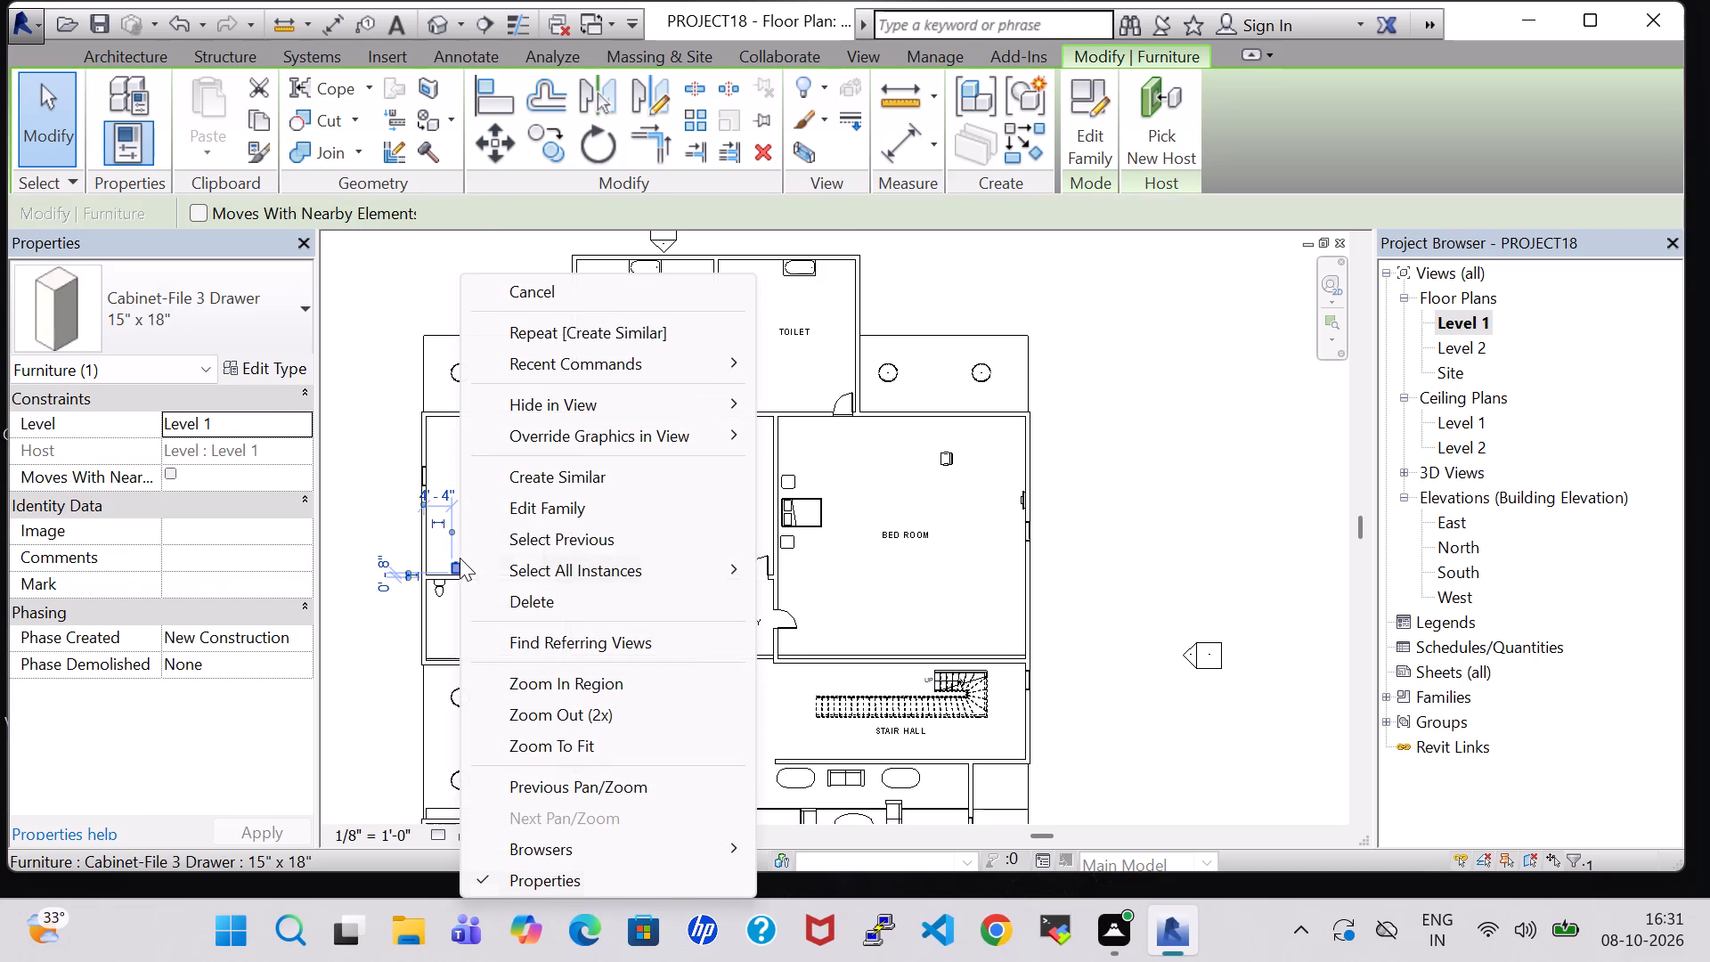
{"action": "left_click", "coordinate": [570, 484]}
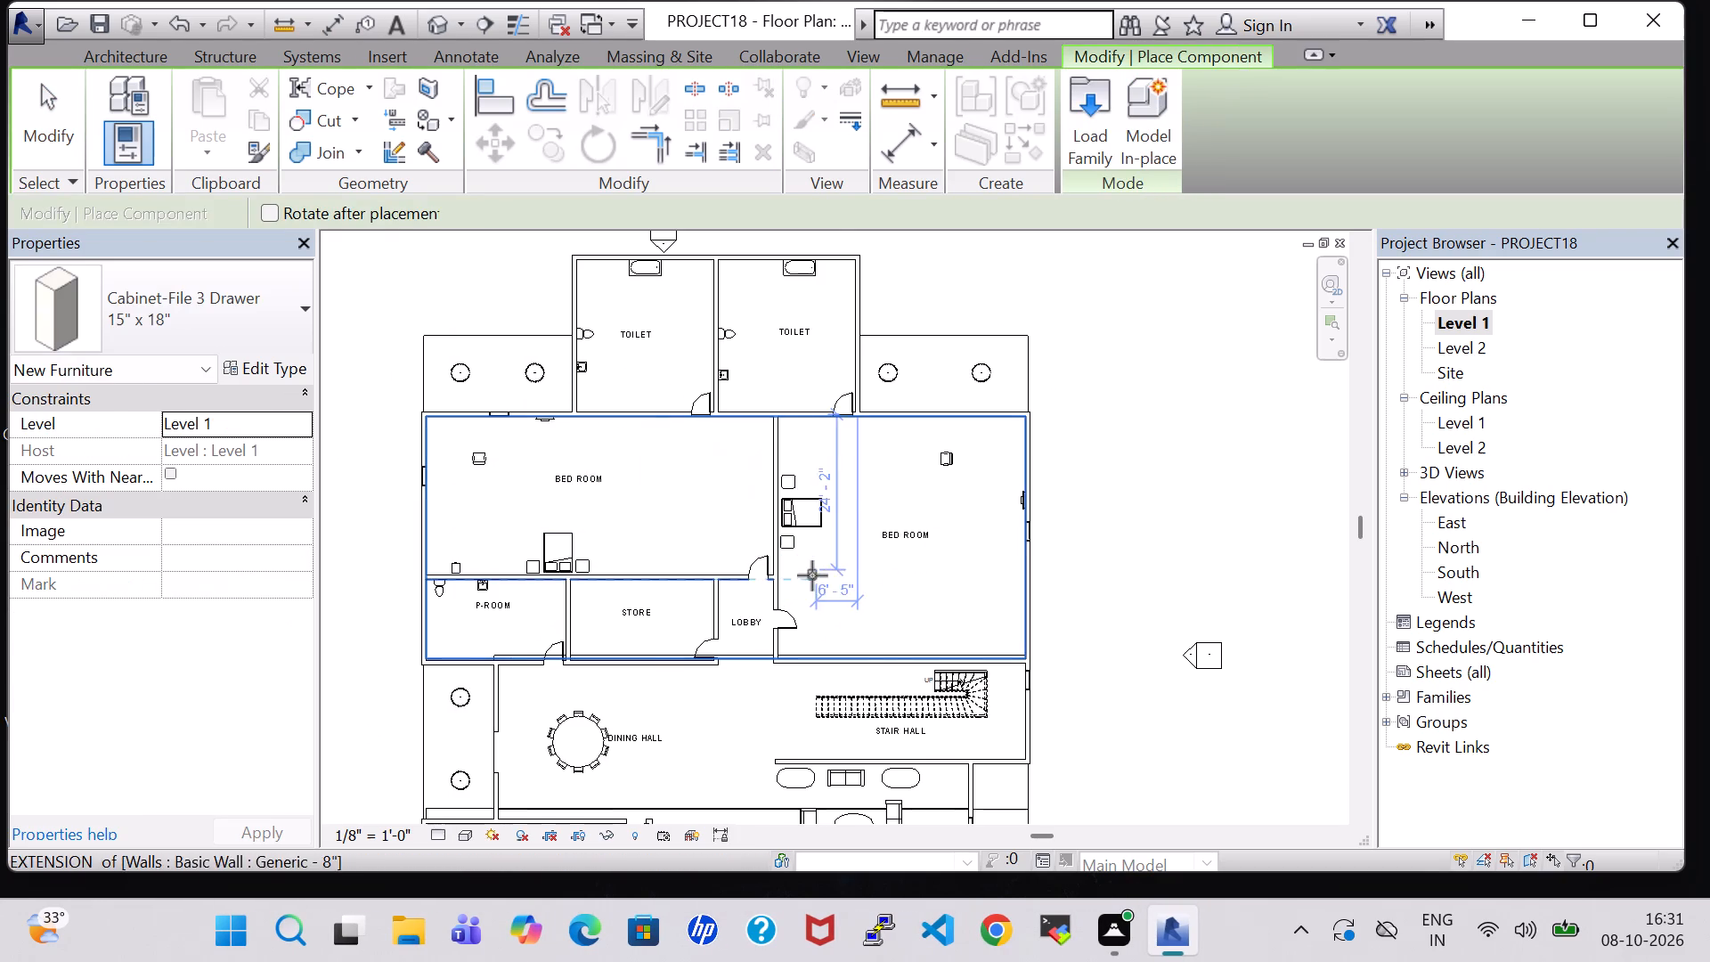
{"action": "scroll", "coordinate": [886, 630], "scroll_direction": "up", "scroll_amount": 5}
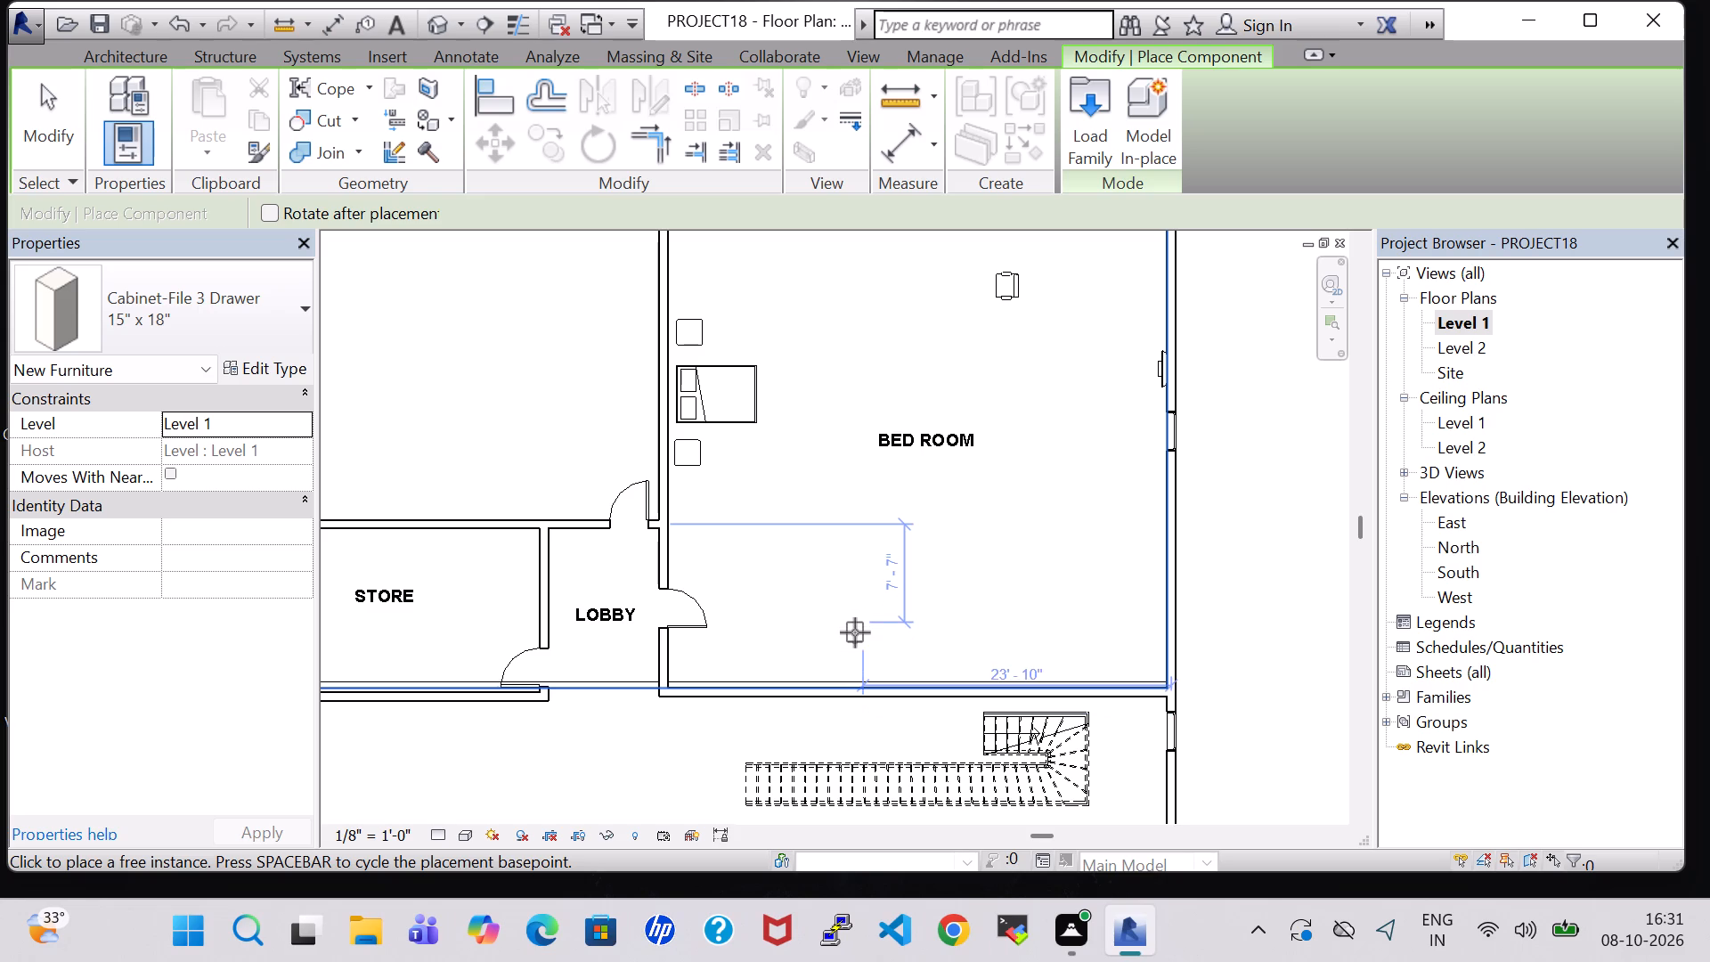
{"action": "key", "text": "space"}
{"action": "key", "text": "space"}
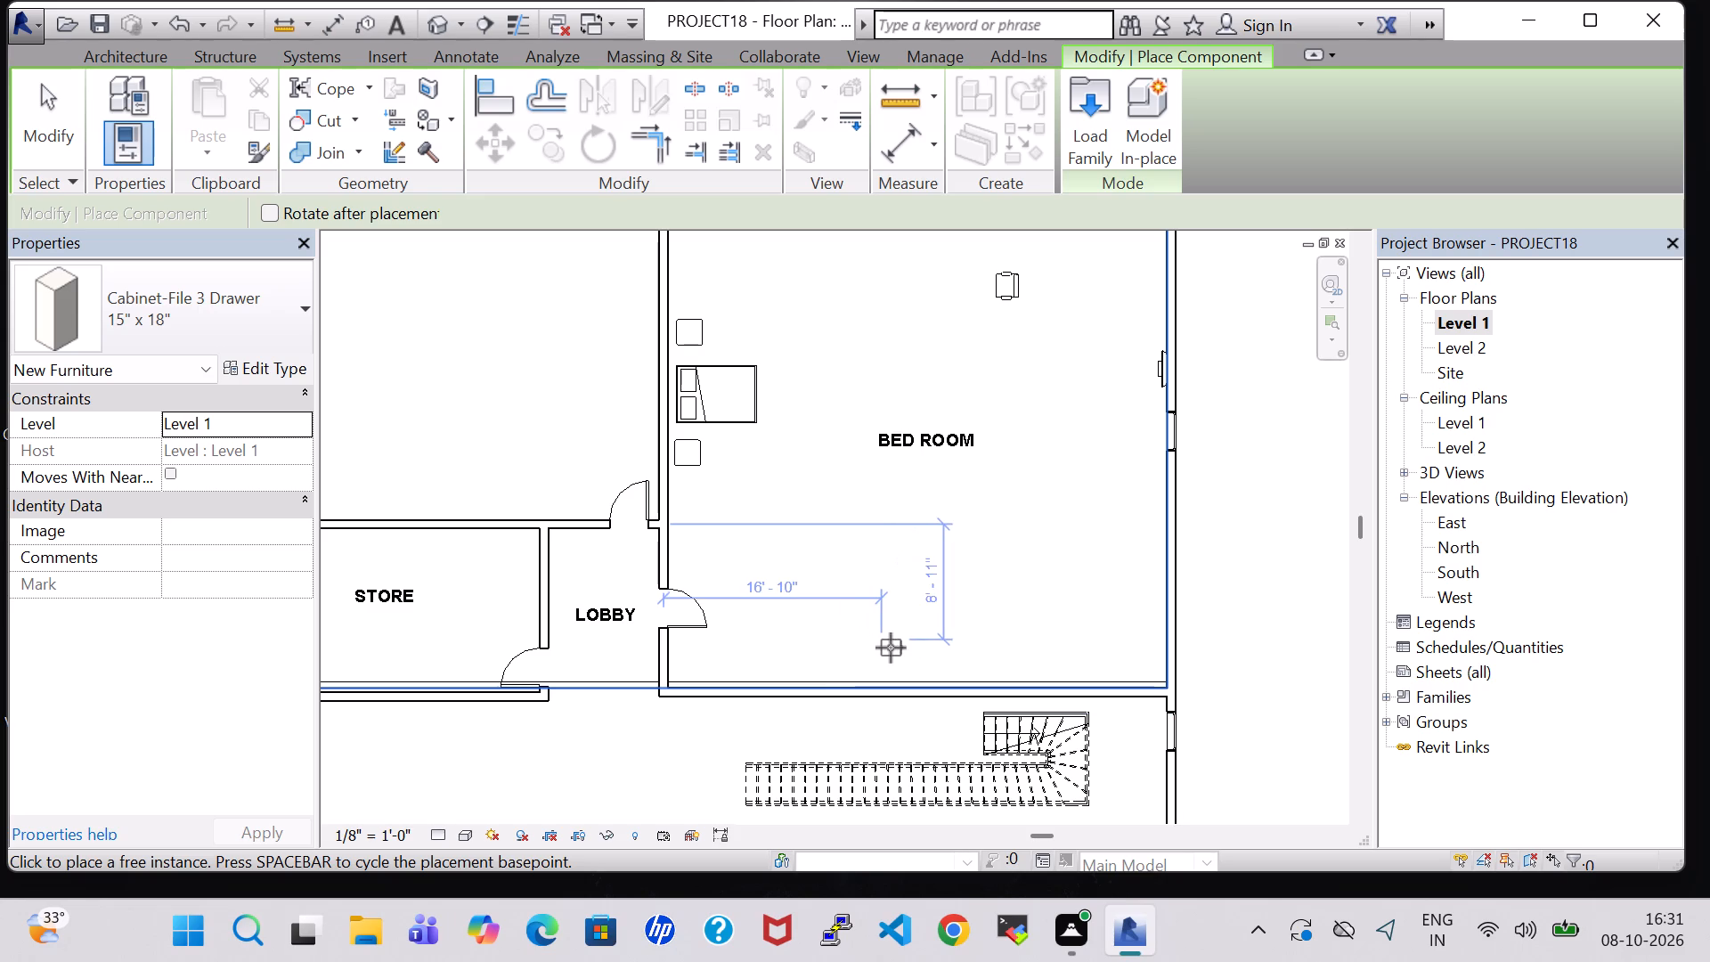
{"action": "scroll", "coordinate": [879, 656], "scroll_direction": "up", "scroll_amount": 6}
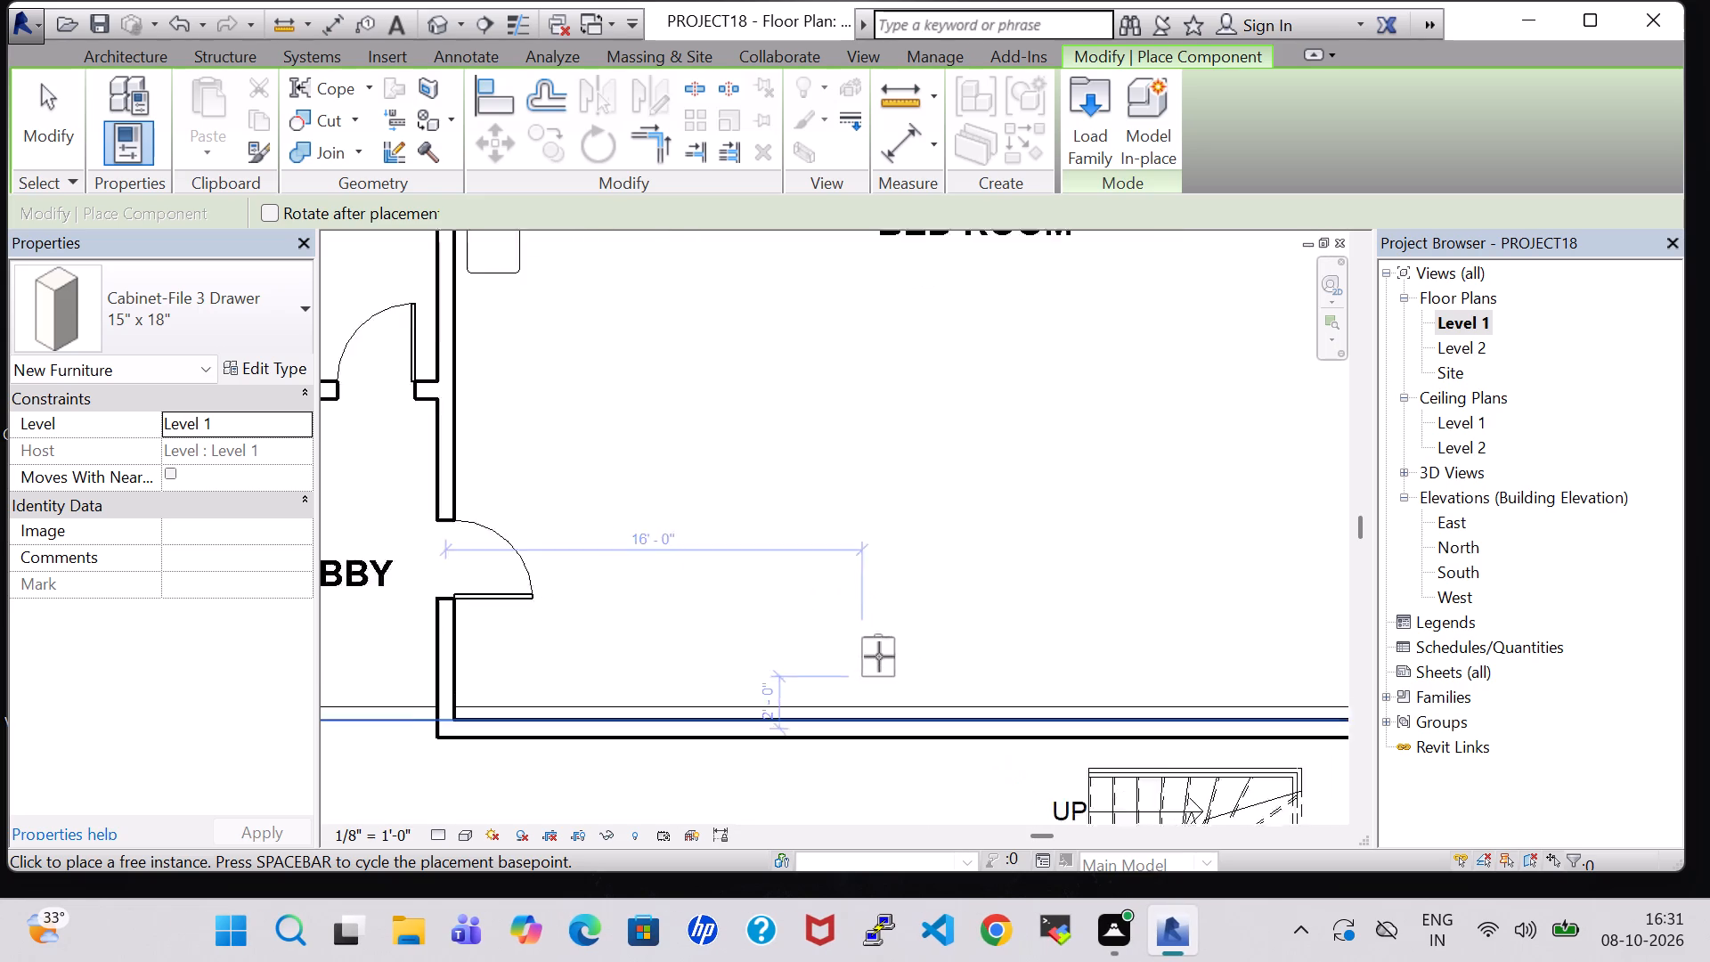
{"action": "left_click", "coordinate": [879, 689]}
{"action": "key", "text": "Escape"}
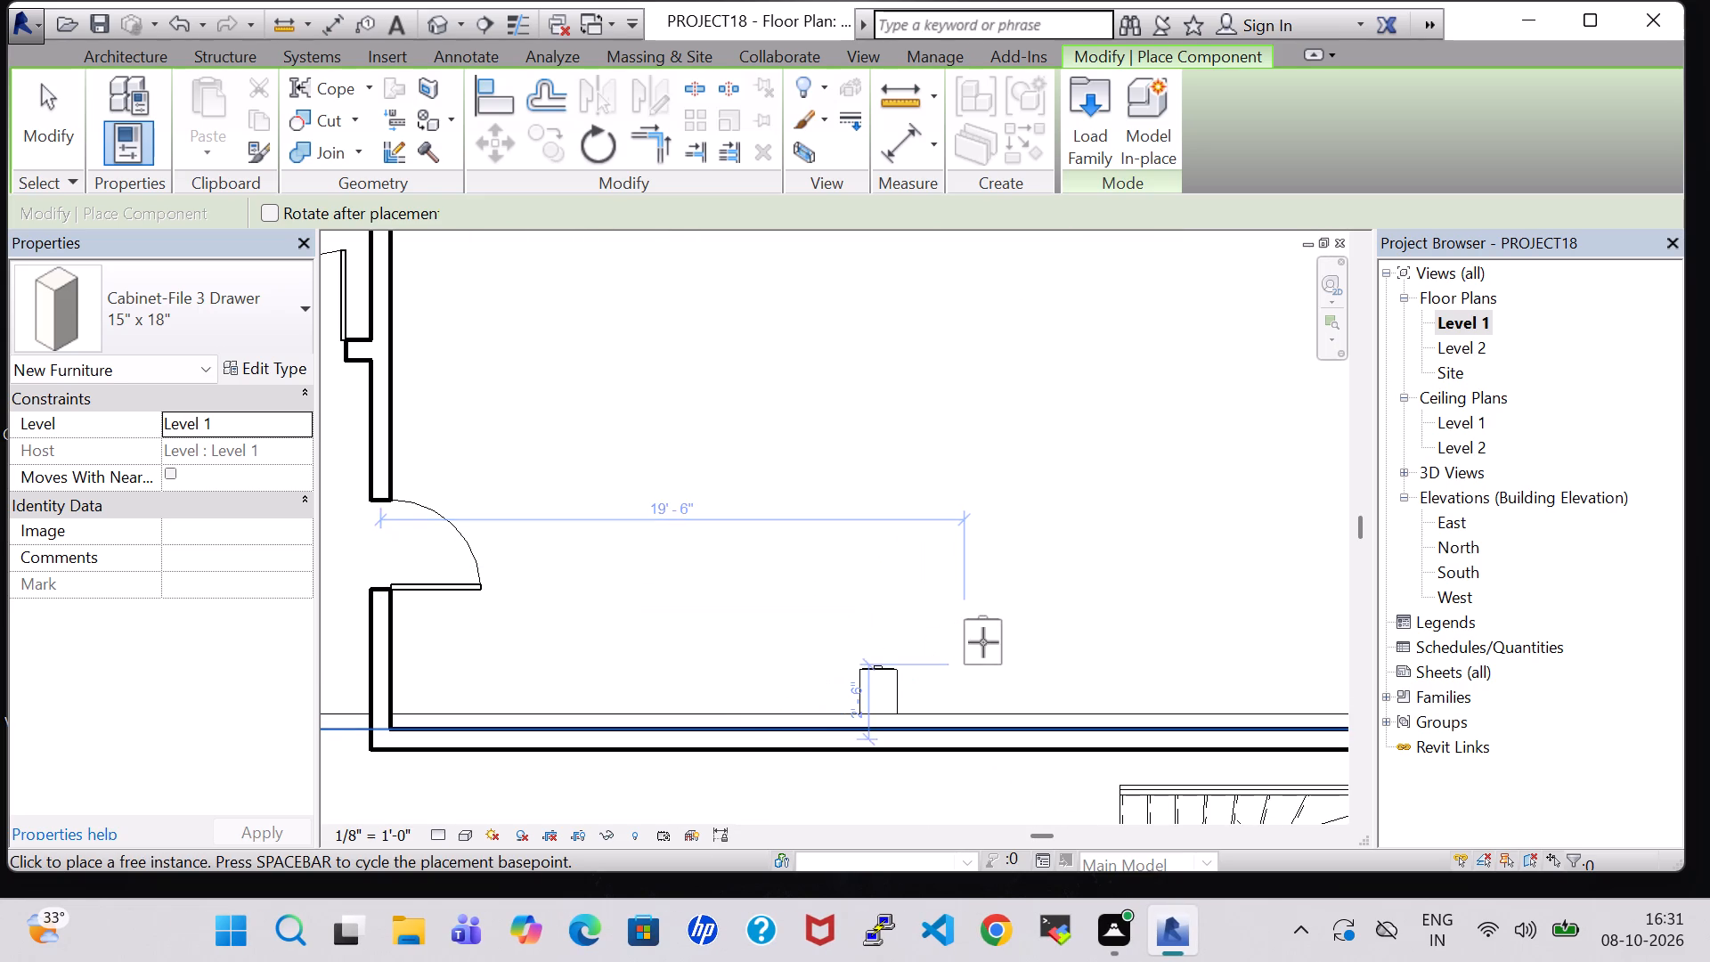
{"action": "key", "text": "Escape"}
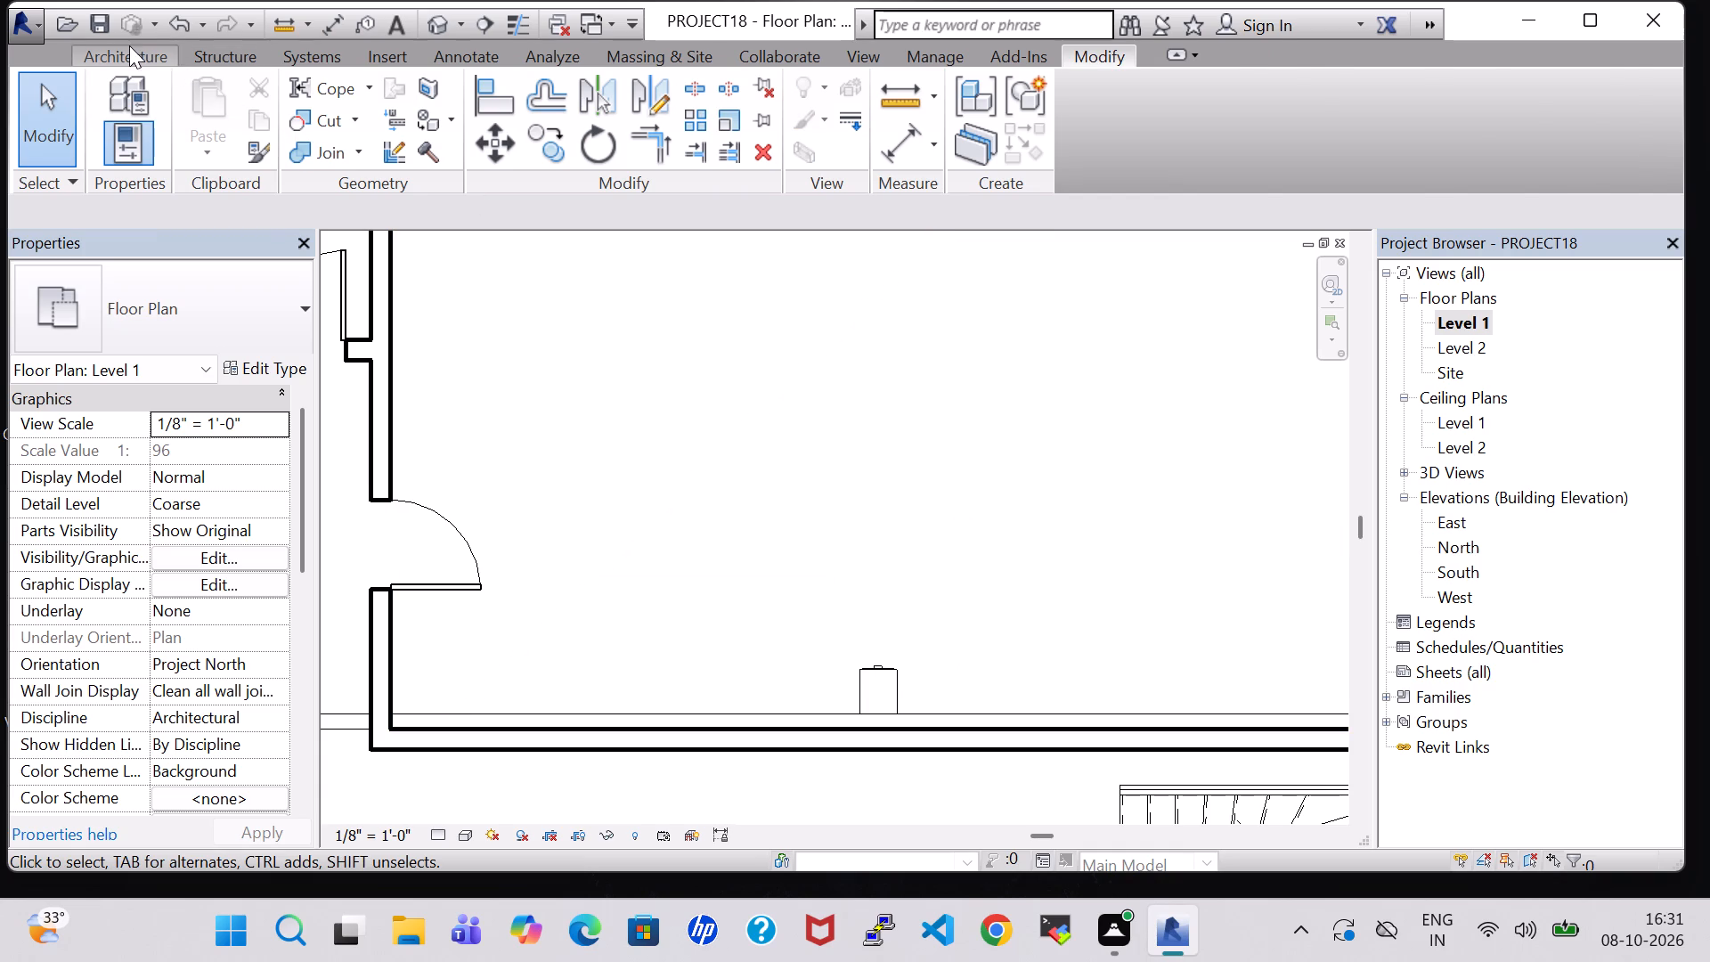
Load the Dresser family from the Furniture library's Storage folder as a component.
{"action": "left_click", "coordinate": [129, 45]}
{"action": "left_click", "coordinate": [284, 119]}
{"action": "left_click", "coordinate": [1078, 121]}
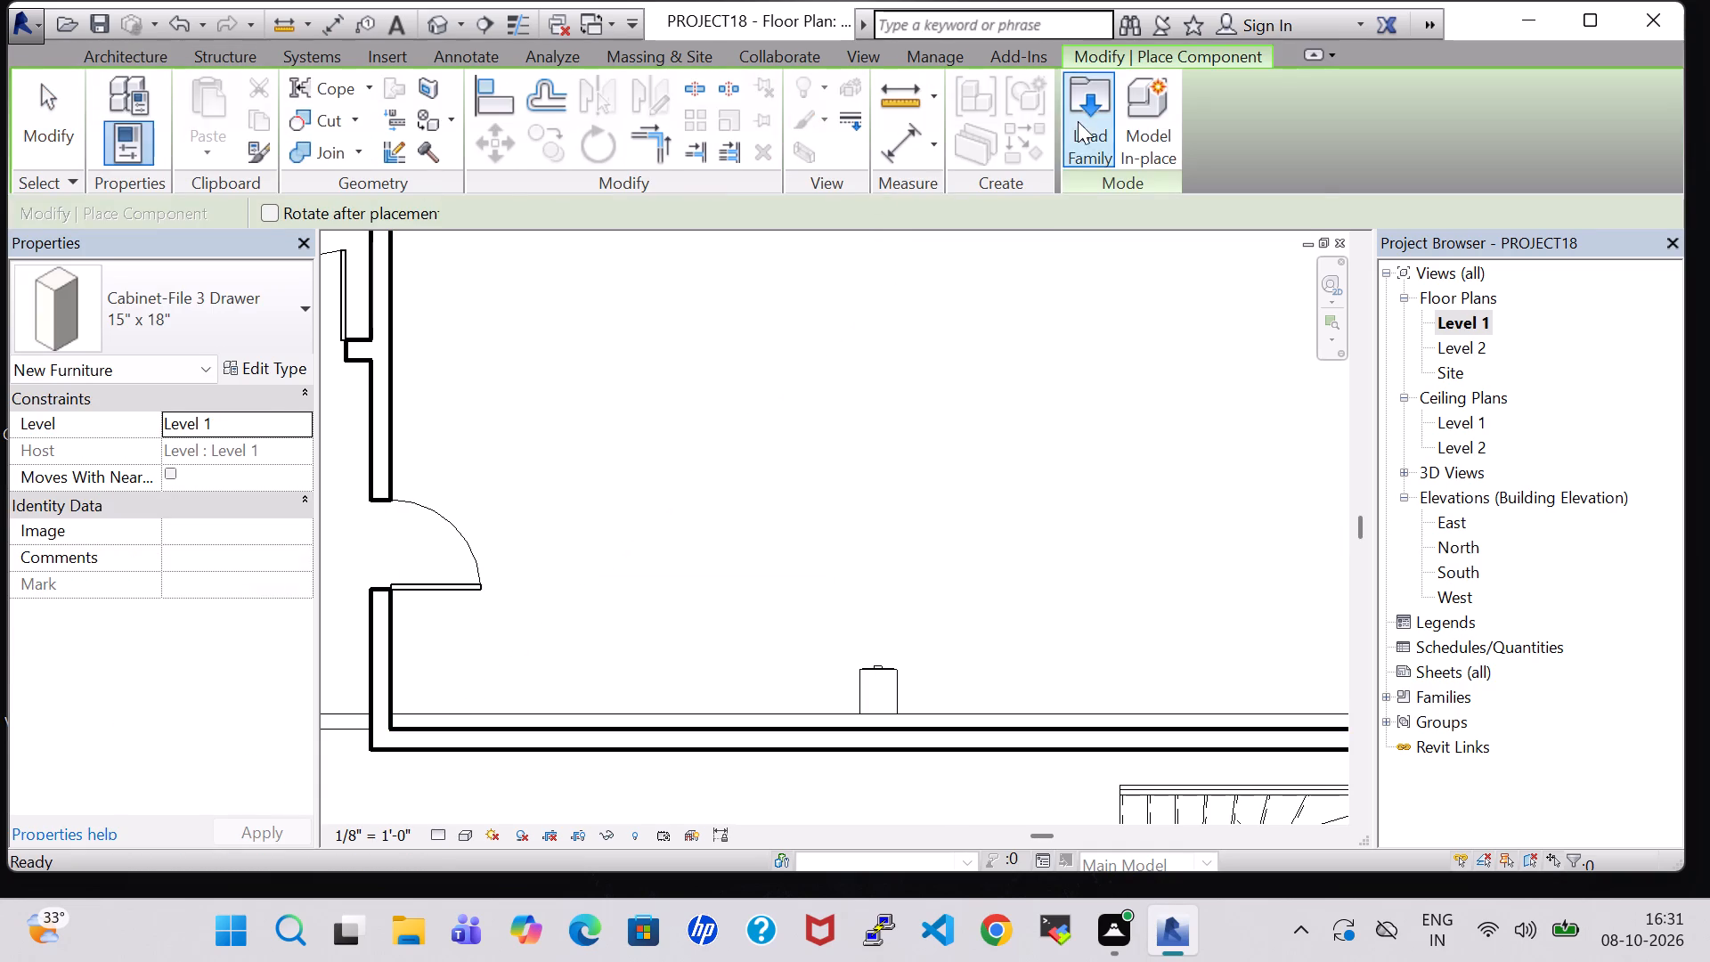
{"action": "double_click", "coordinate": [992, 603]}
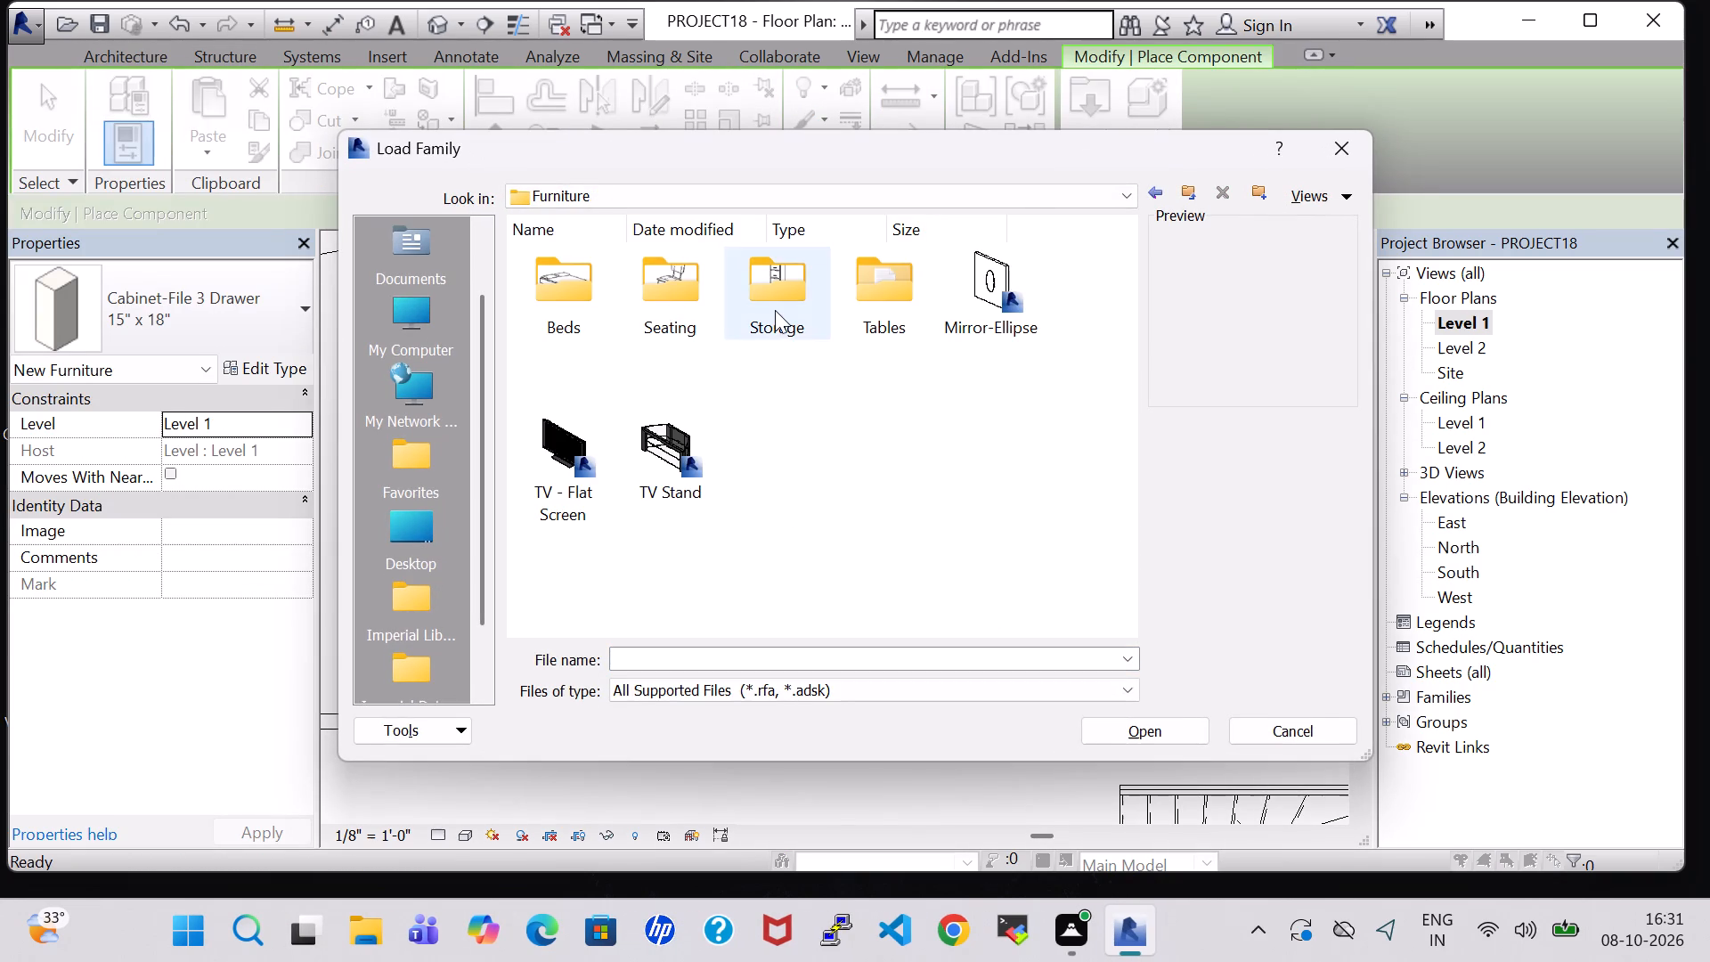
{"action": "double_click", "coordinate": [775, 310]}
{"action": "left_click", "coordinate": [561, 426]}
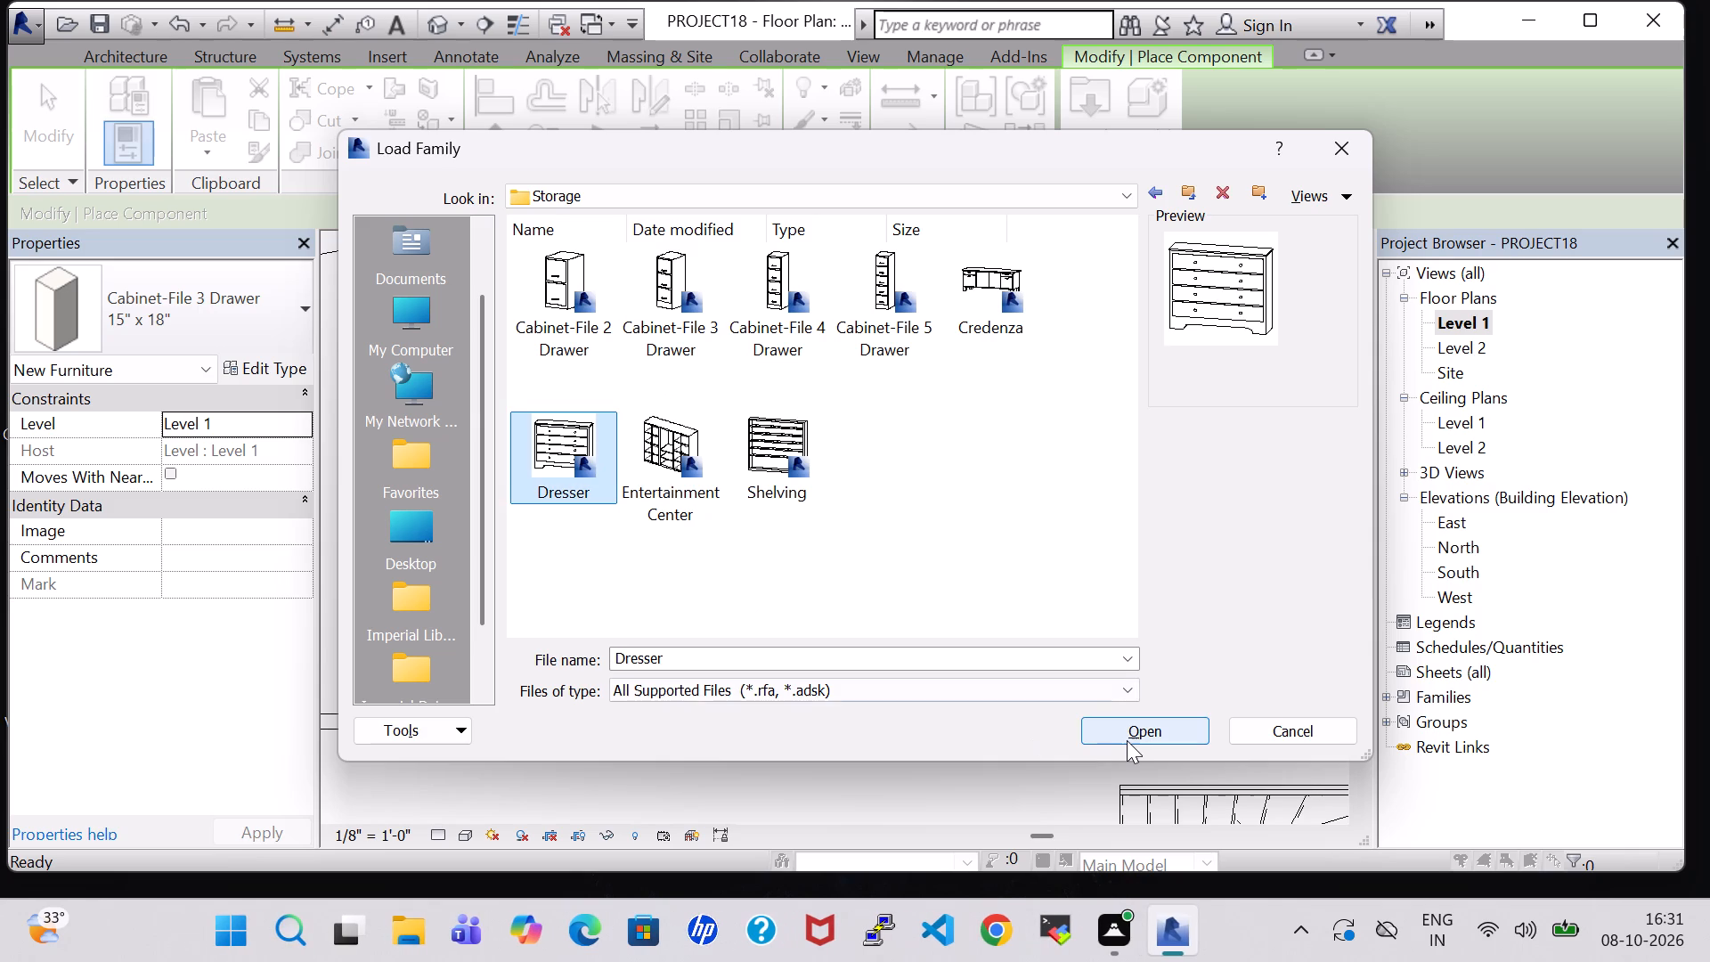
{"action": "left_click", "coordinate": [1128, 740]}
Place a Dresser 48" x 72" x 24" against the south wall of the east bedroom and another against the west bedroom's south wall.
{"action": "scroll", "coordinate": [1038, 594], "scroll_direction": "down", "scroll_amount": 7}
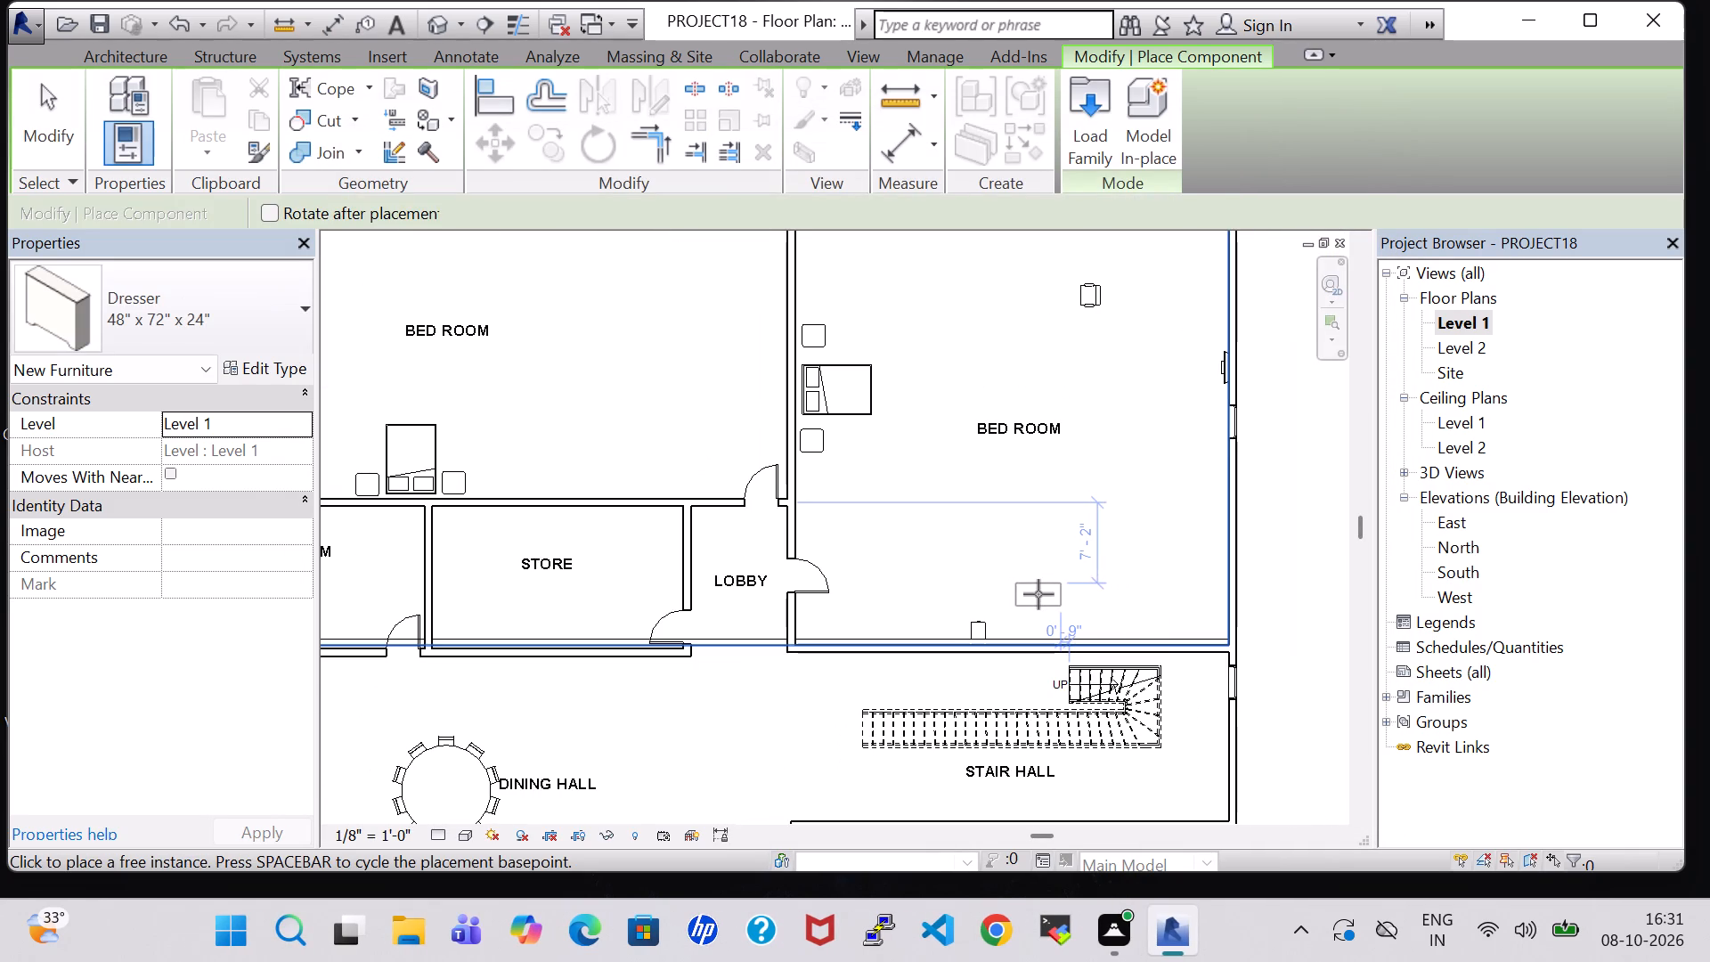
{"action": "scroll", "coordinate": [1073, 607], "scroll_direction": "up", "scroll_amount": 7}
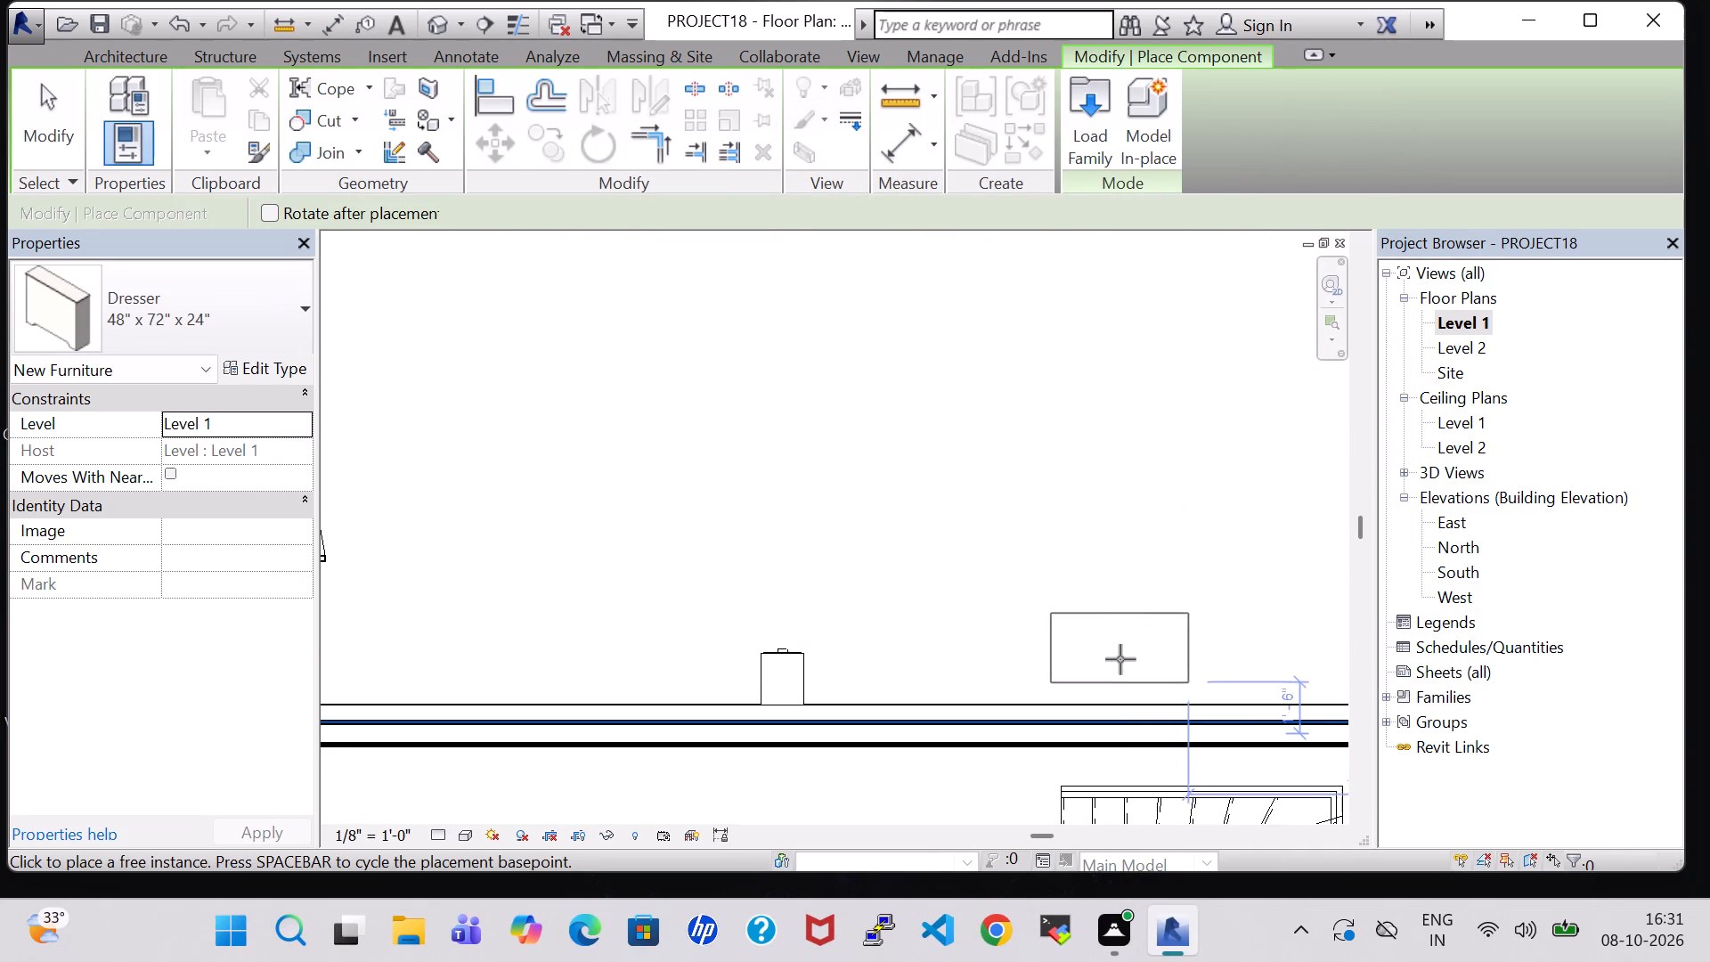
{"action": "left_click", "coordinate": [1120, 676]}
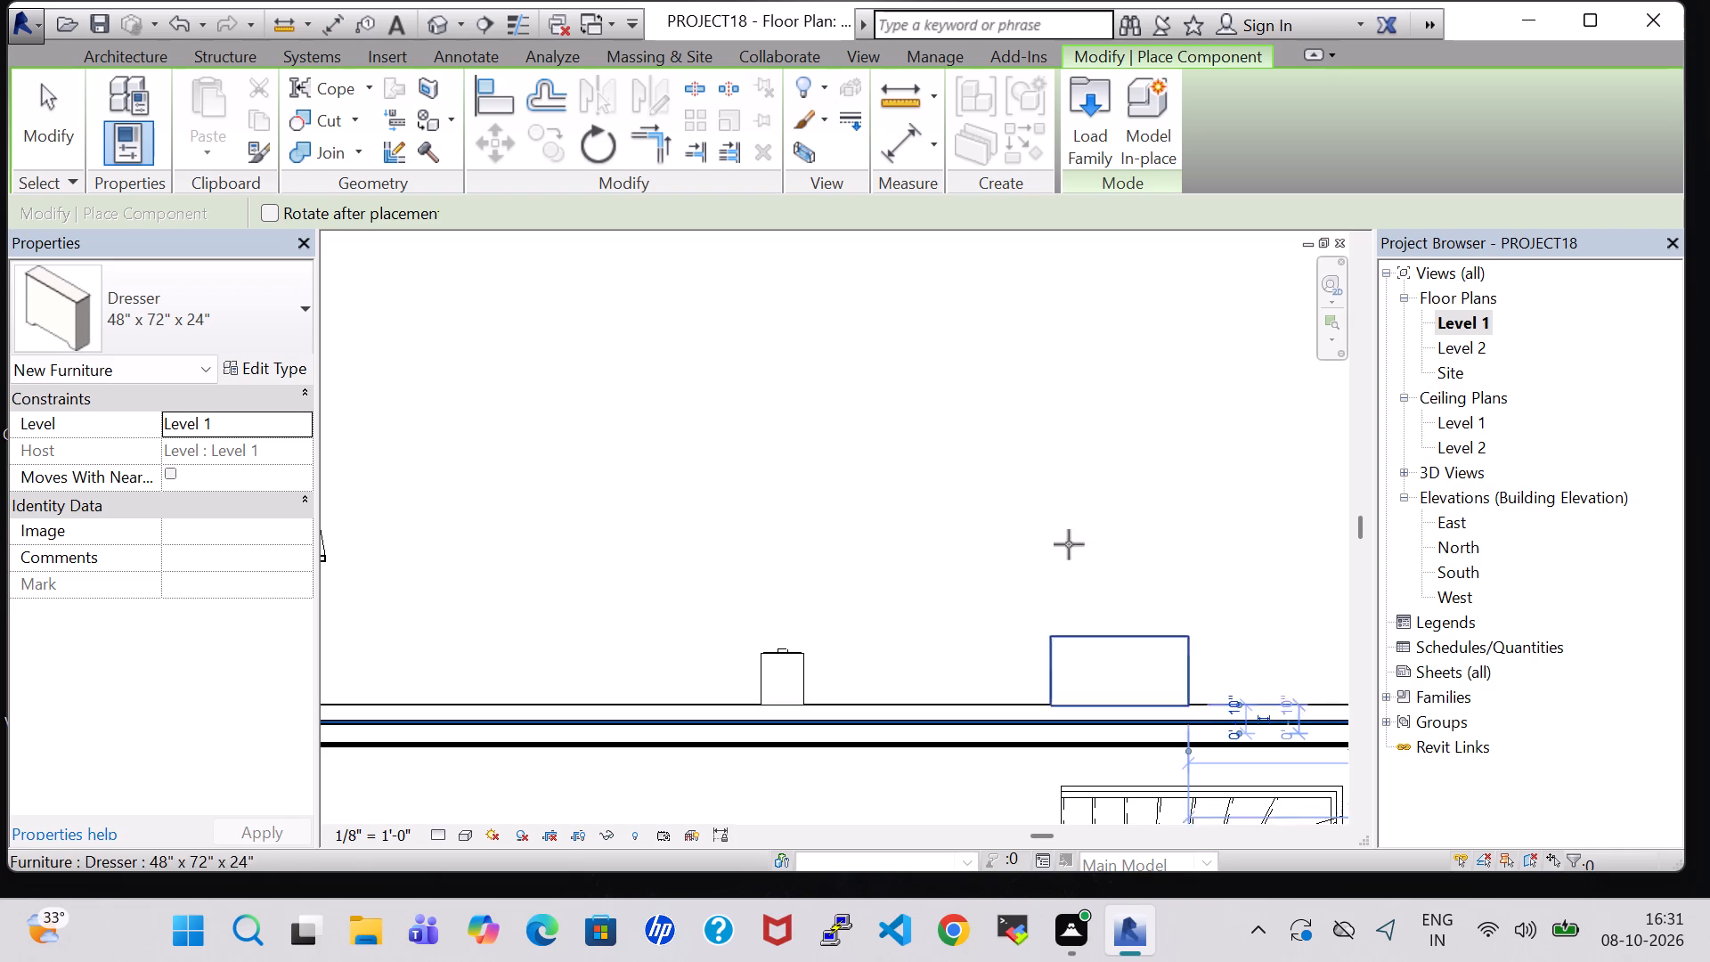
{"action": "scroll", "coordinate": [981, 497], "scroll_direction": "down", "scroll_amount": 7}
{"action": "middle_click_drag", "start_coordinate": [761, 406], "coordinate": [1193, 568]}
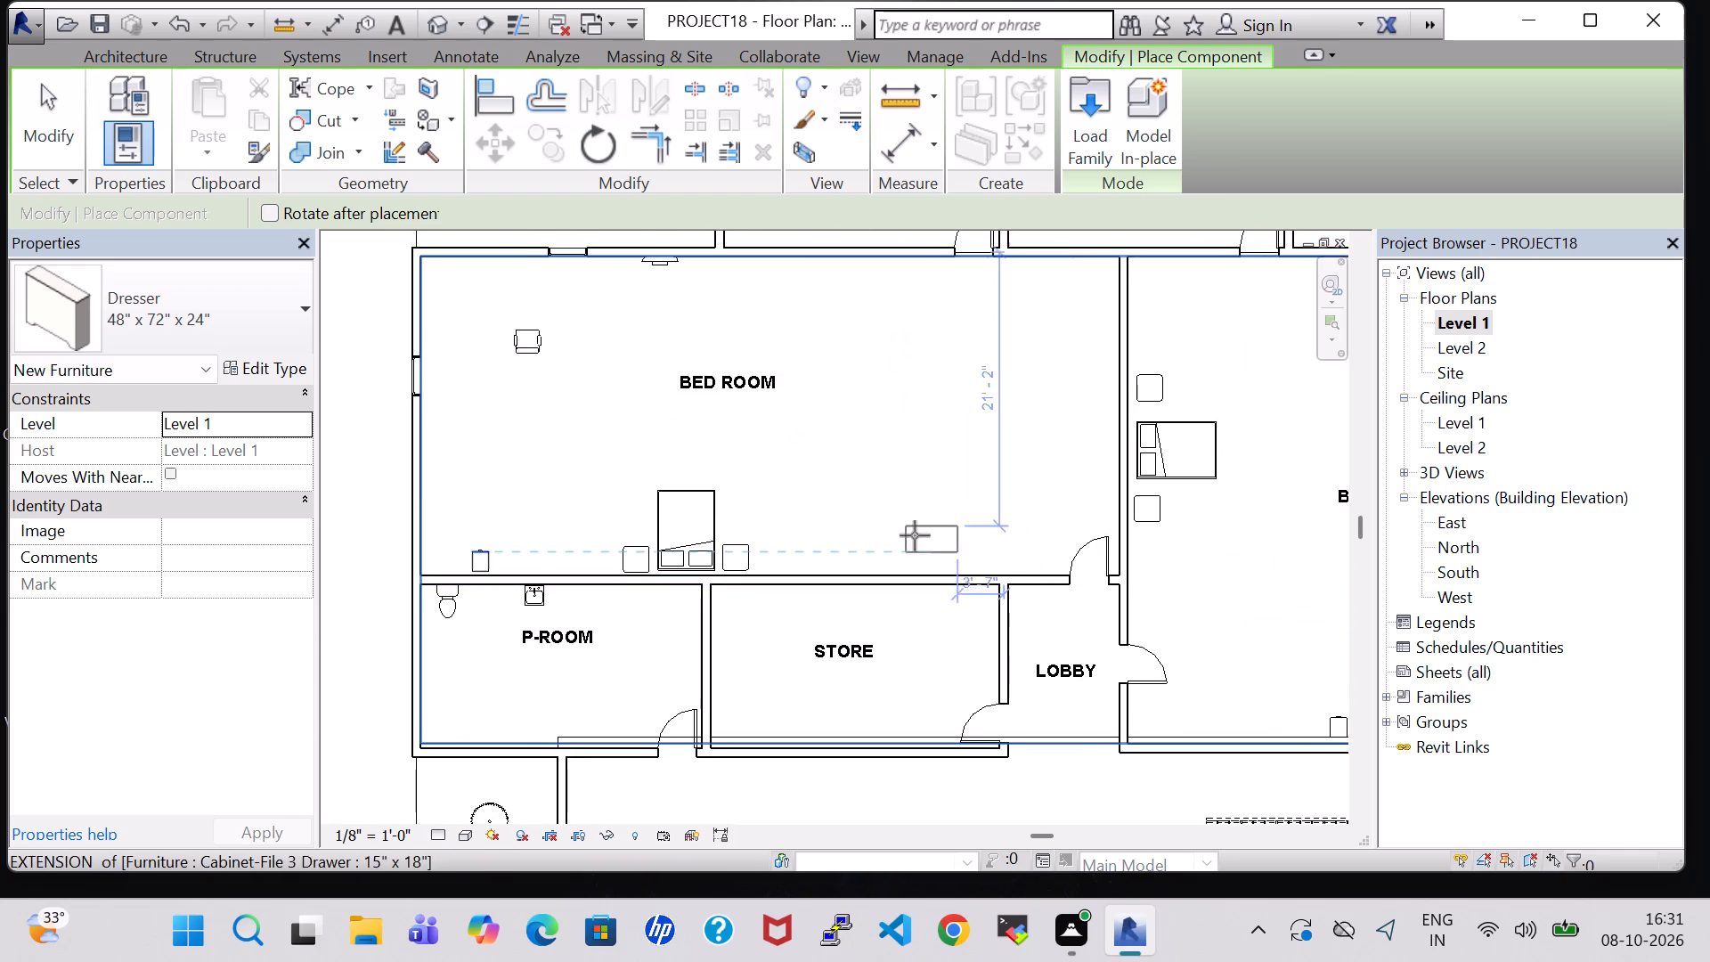
{"action": "left_click", "coordinate": [886, 557]}
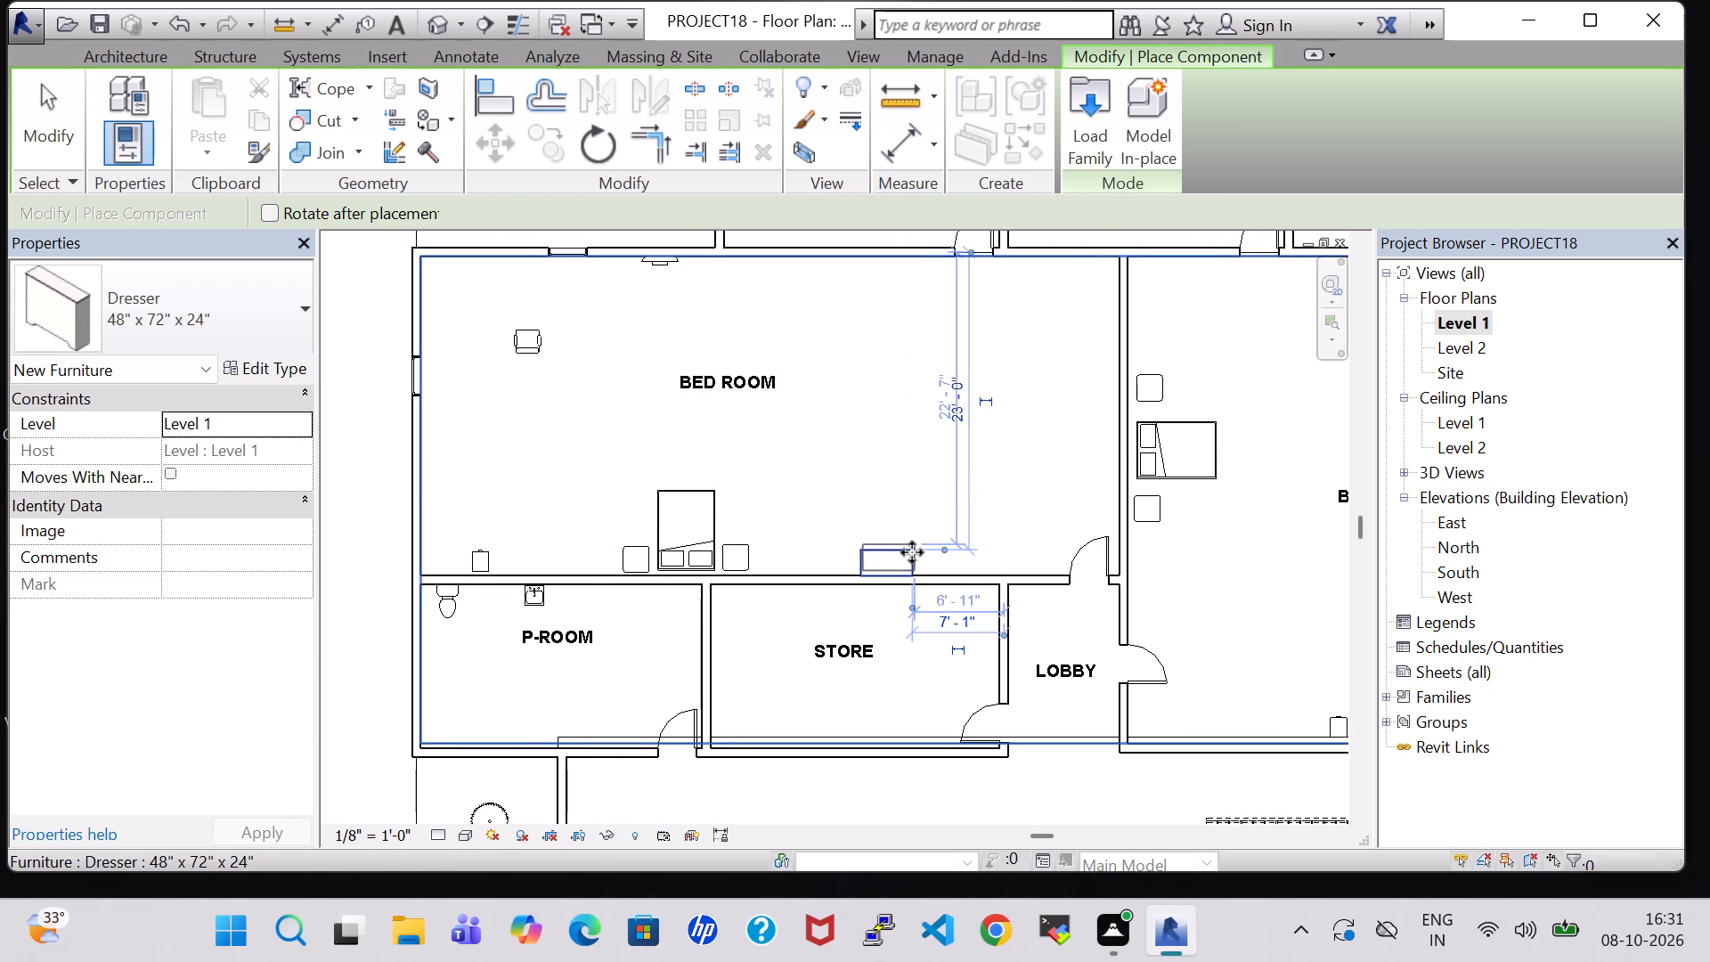
{"action": "key", "text": "Escape"}
{"action": "key", "text": "Escape"}
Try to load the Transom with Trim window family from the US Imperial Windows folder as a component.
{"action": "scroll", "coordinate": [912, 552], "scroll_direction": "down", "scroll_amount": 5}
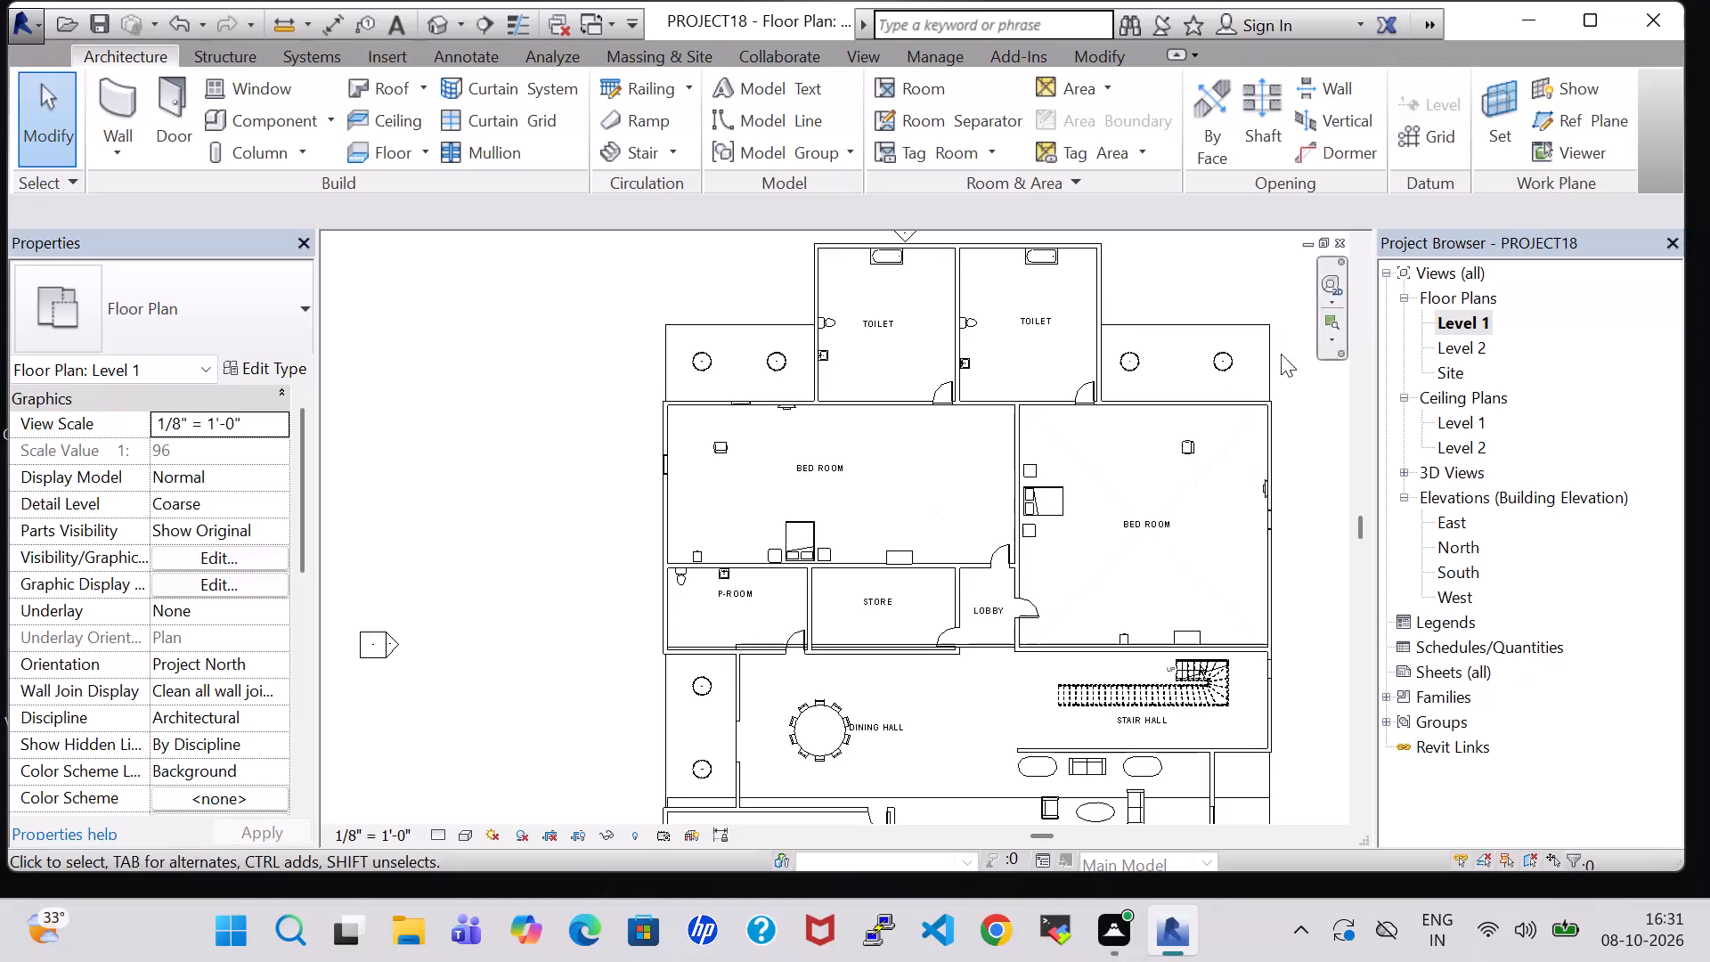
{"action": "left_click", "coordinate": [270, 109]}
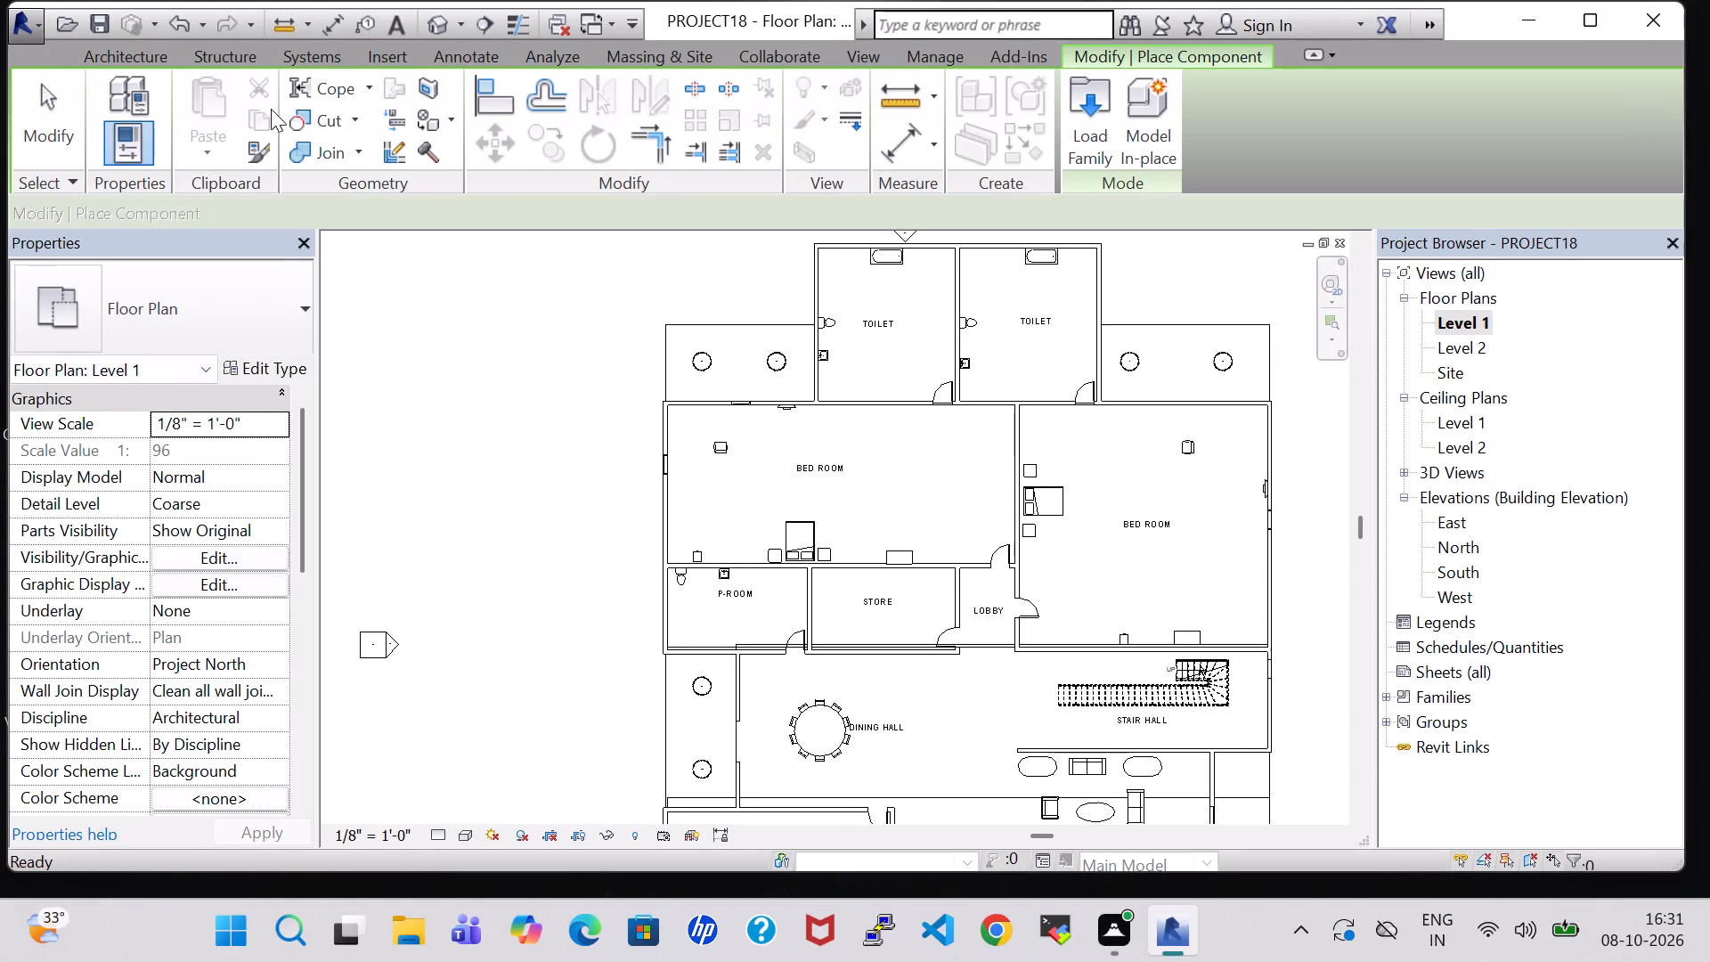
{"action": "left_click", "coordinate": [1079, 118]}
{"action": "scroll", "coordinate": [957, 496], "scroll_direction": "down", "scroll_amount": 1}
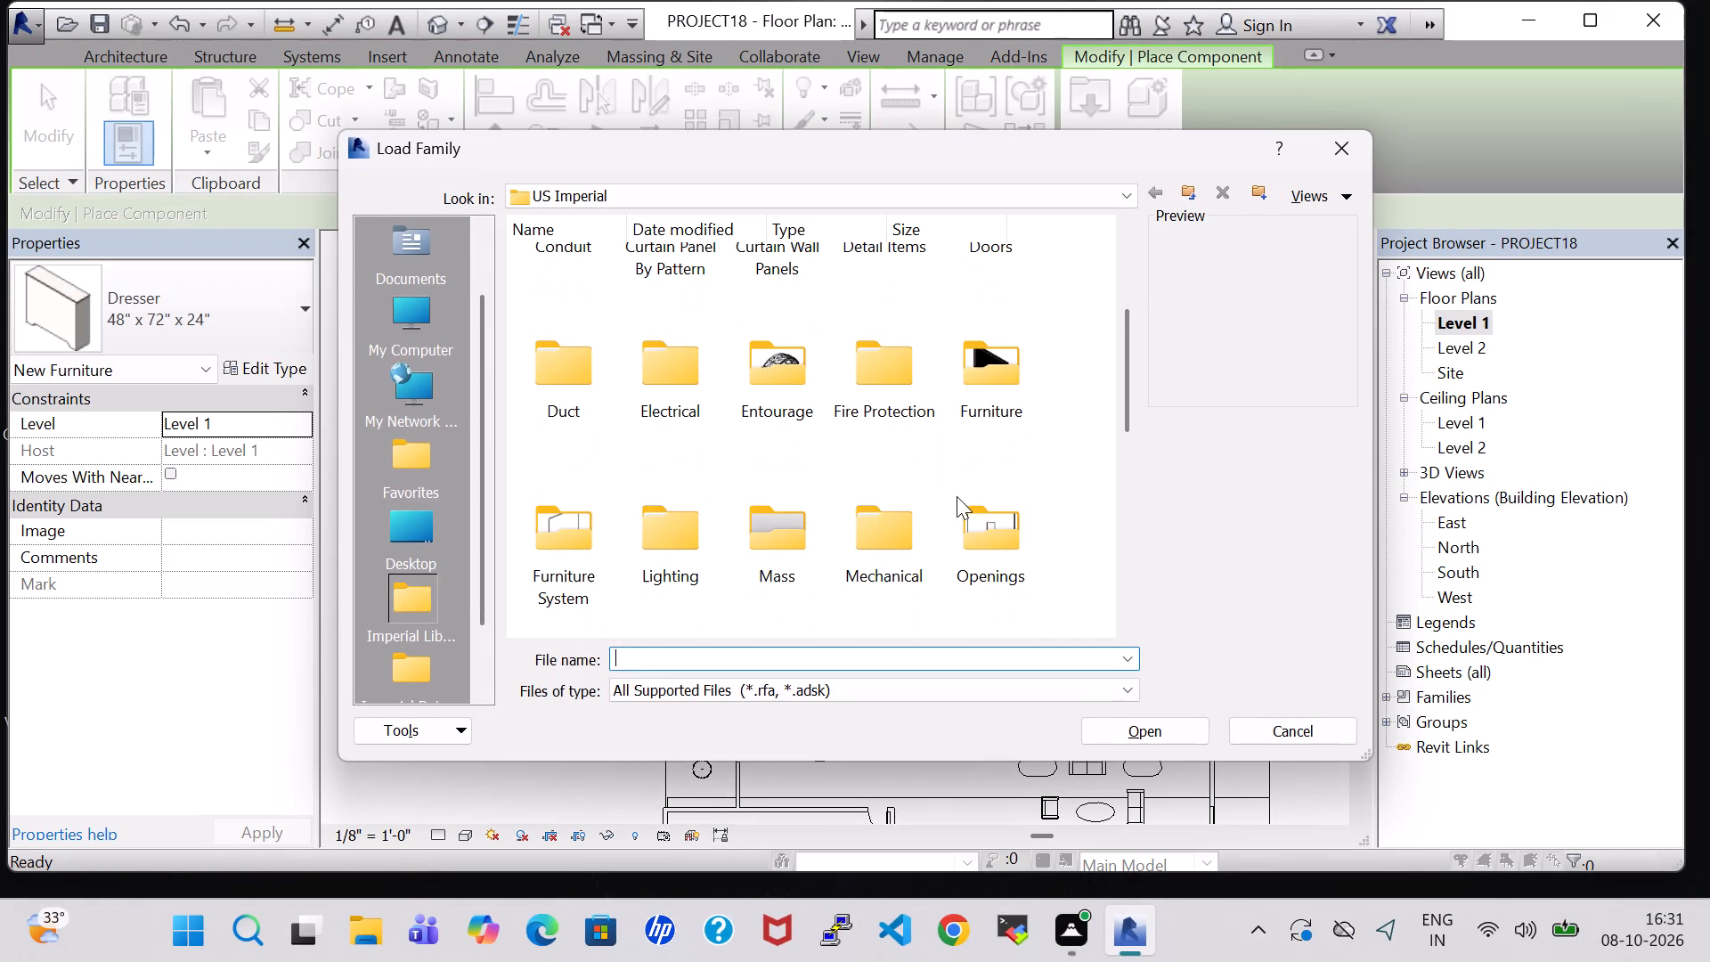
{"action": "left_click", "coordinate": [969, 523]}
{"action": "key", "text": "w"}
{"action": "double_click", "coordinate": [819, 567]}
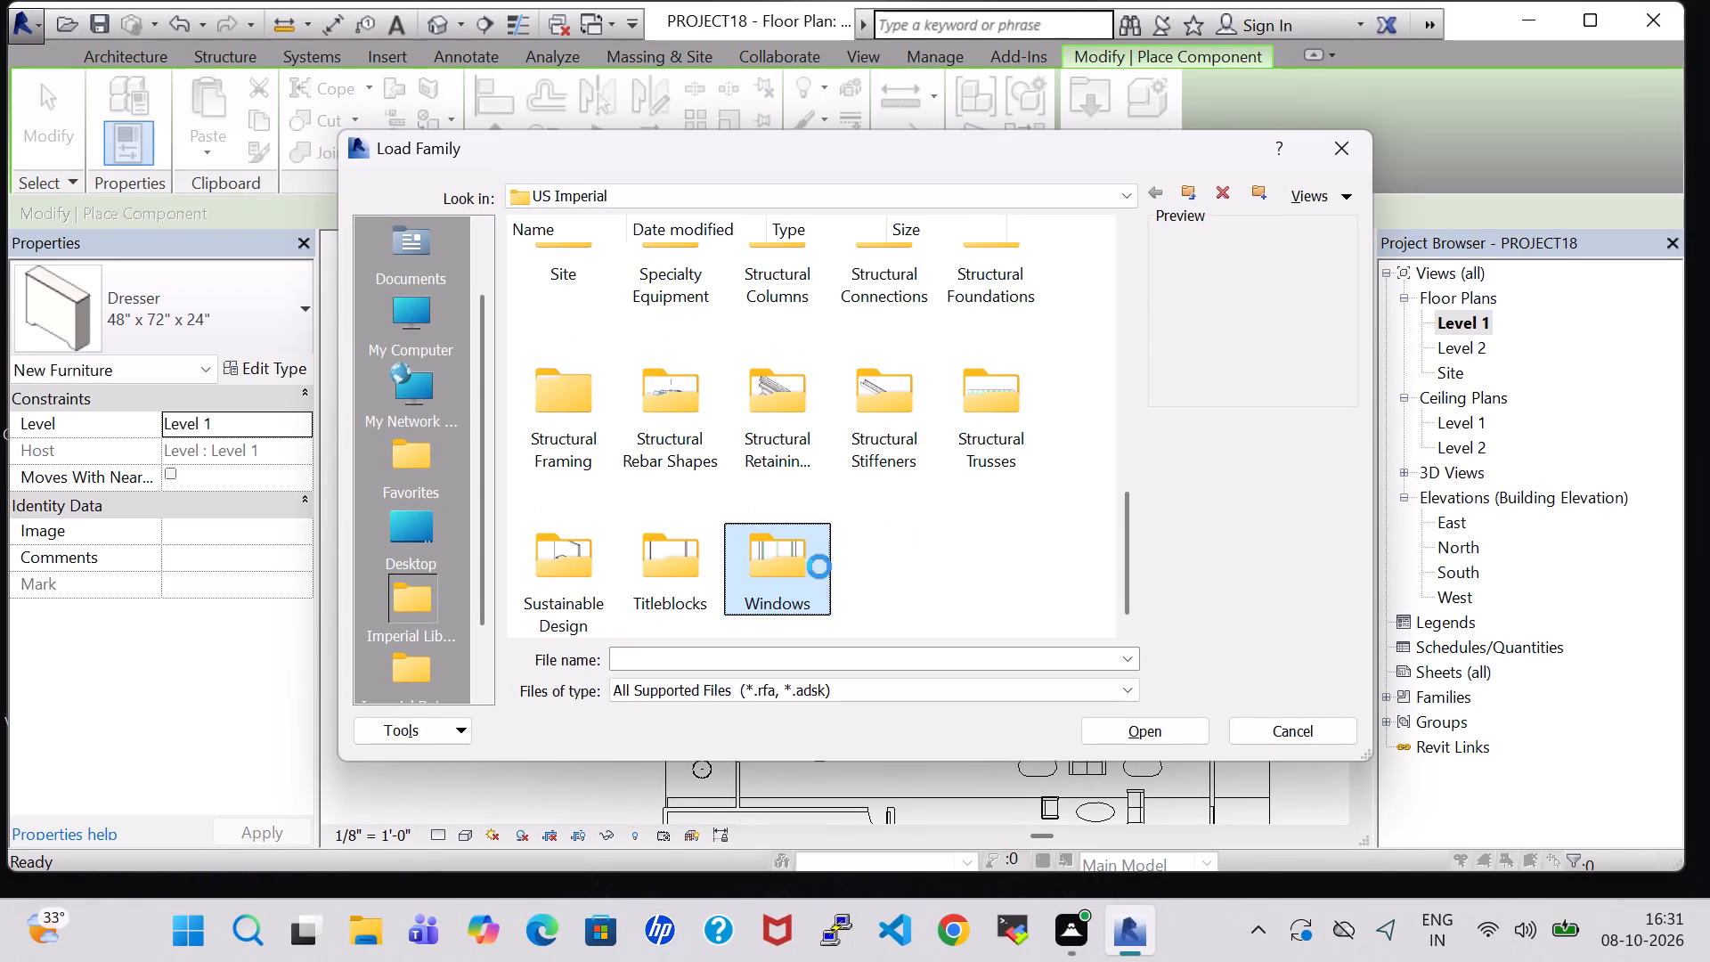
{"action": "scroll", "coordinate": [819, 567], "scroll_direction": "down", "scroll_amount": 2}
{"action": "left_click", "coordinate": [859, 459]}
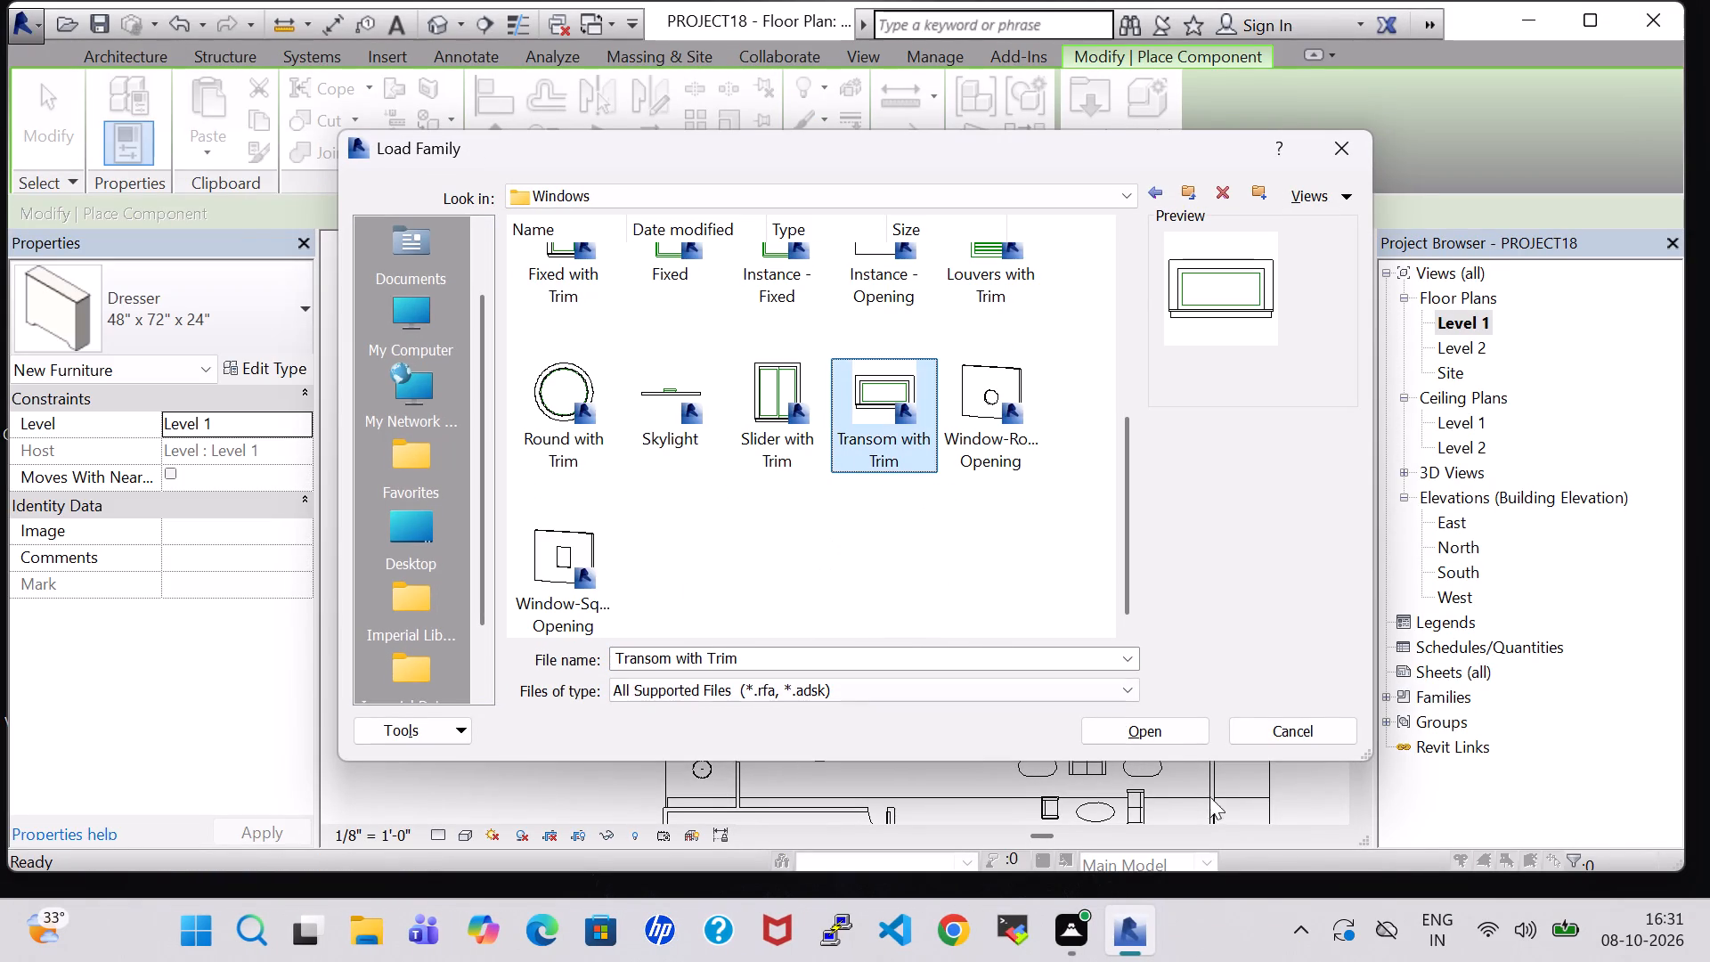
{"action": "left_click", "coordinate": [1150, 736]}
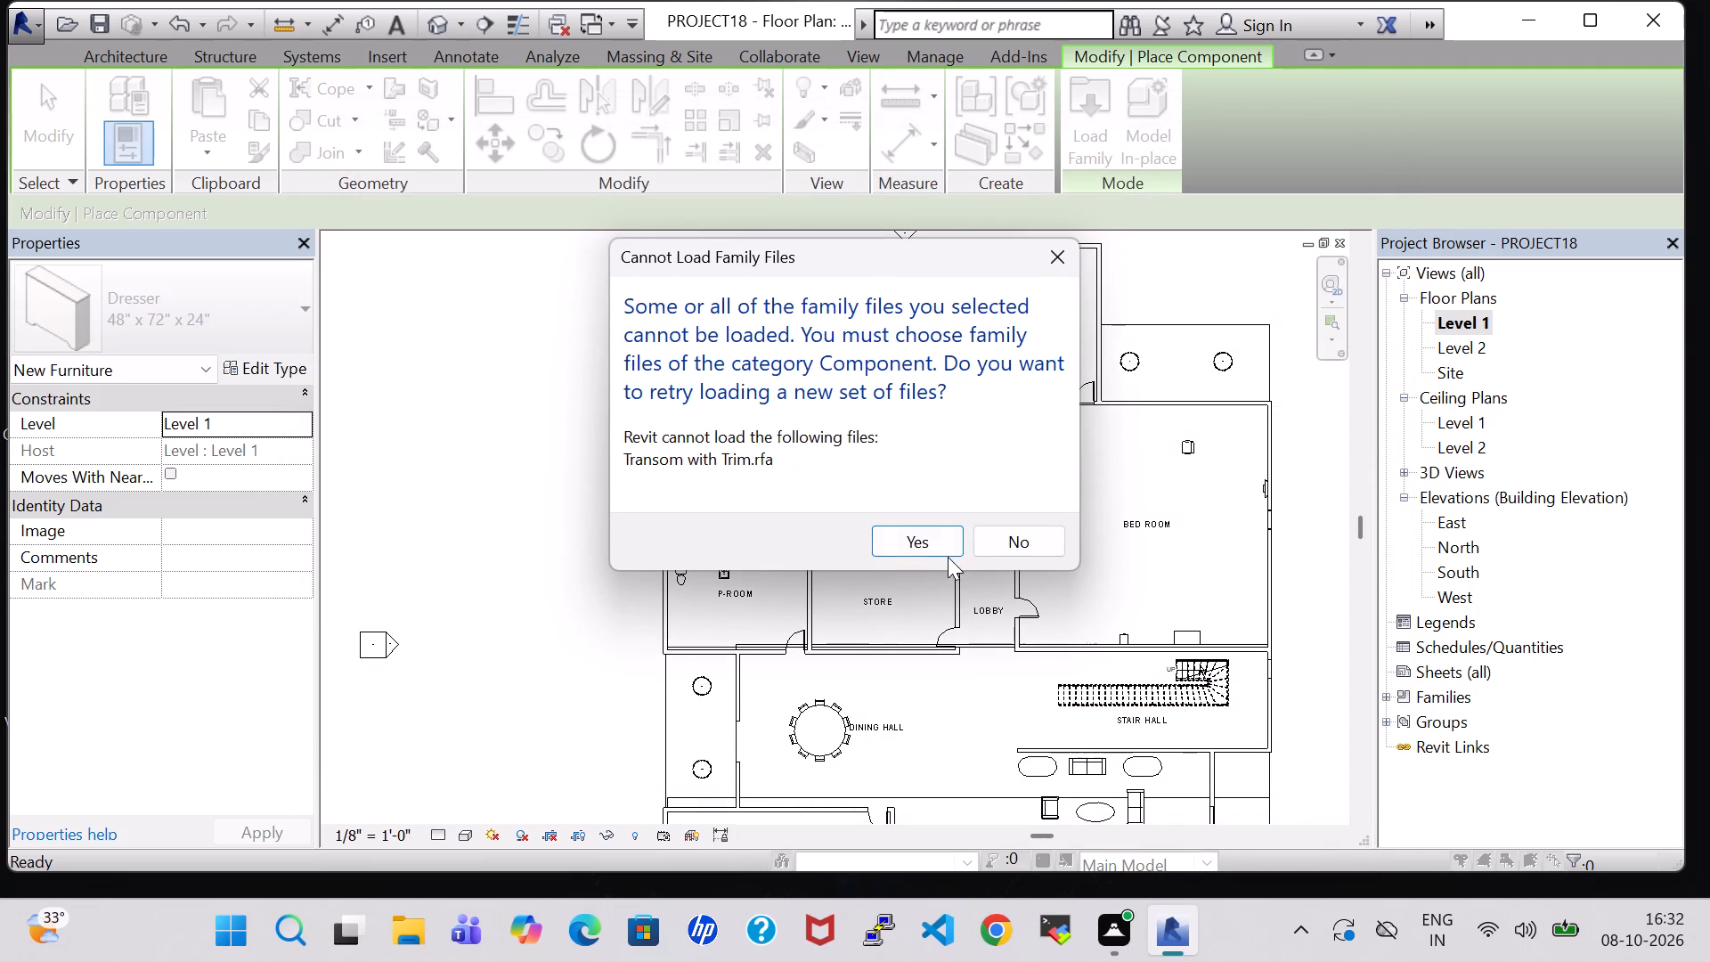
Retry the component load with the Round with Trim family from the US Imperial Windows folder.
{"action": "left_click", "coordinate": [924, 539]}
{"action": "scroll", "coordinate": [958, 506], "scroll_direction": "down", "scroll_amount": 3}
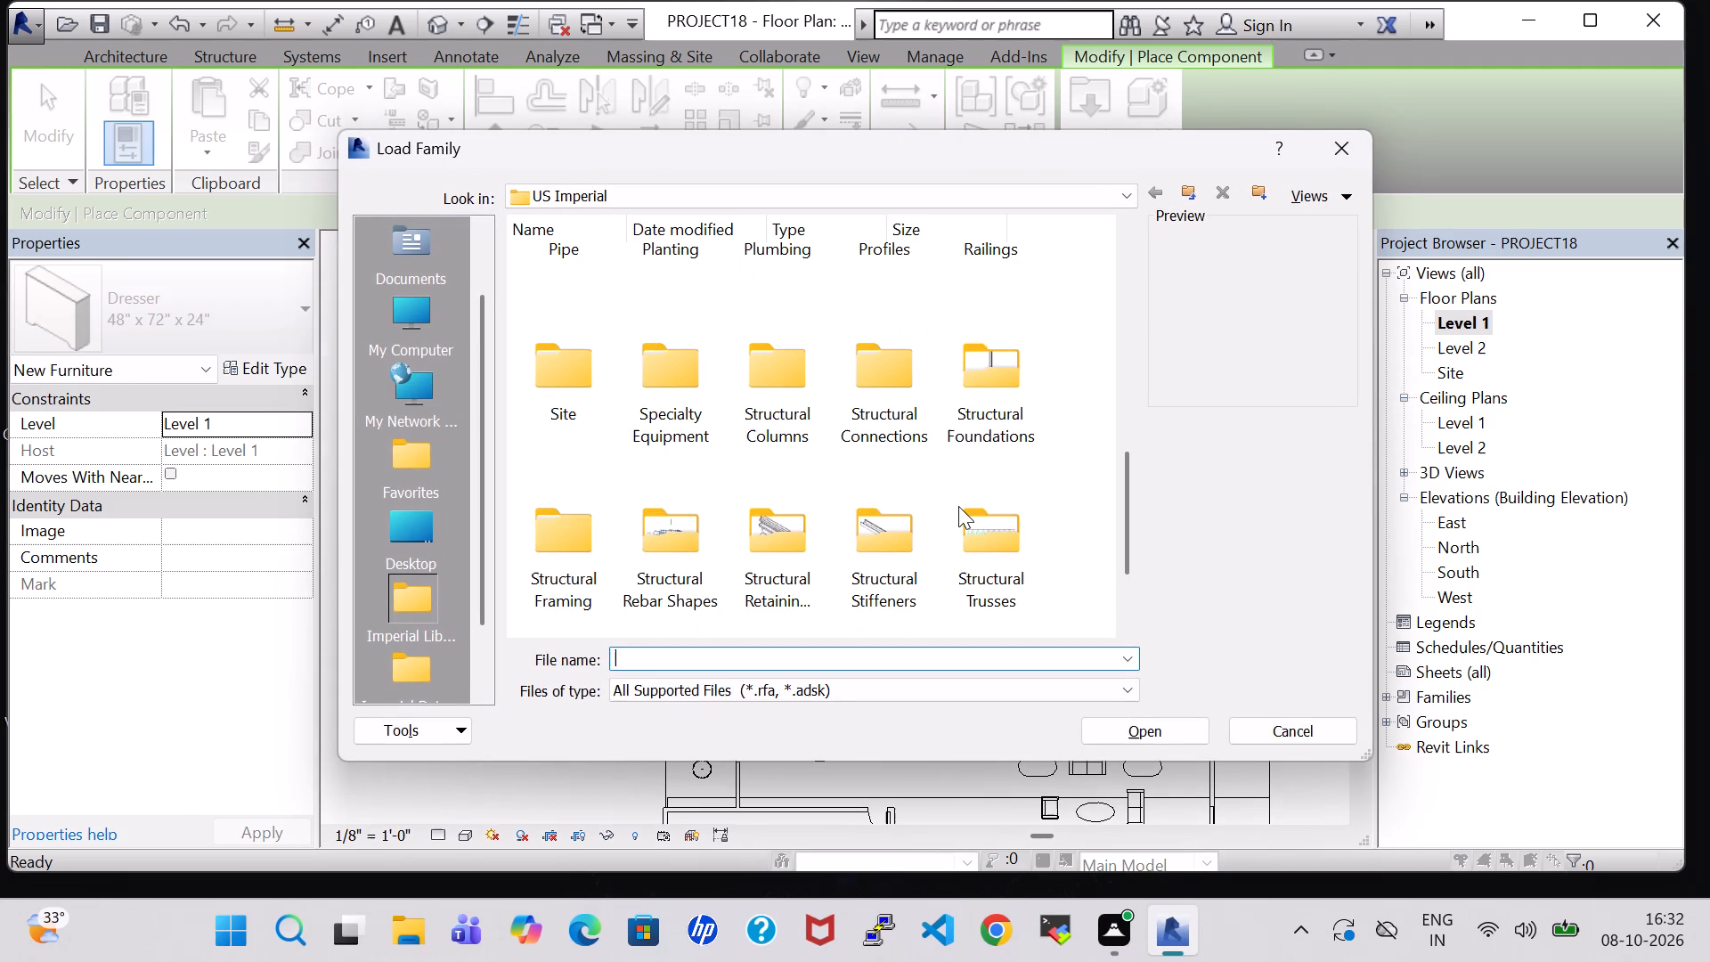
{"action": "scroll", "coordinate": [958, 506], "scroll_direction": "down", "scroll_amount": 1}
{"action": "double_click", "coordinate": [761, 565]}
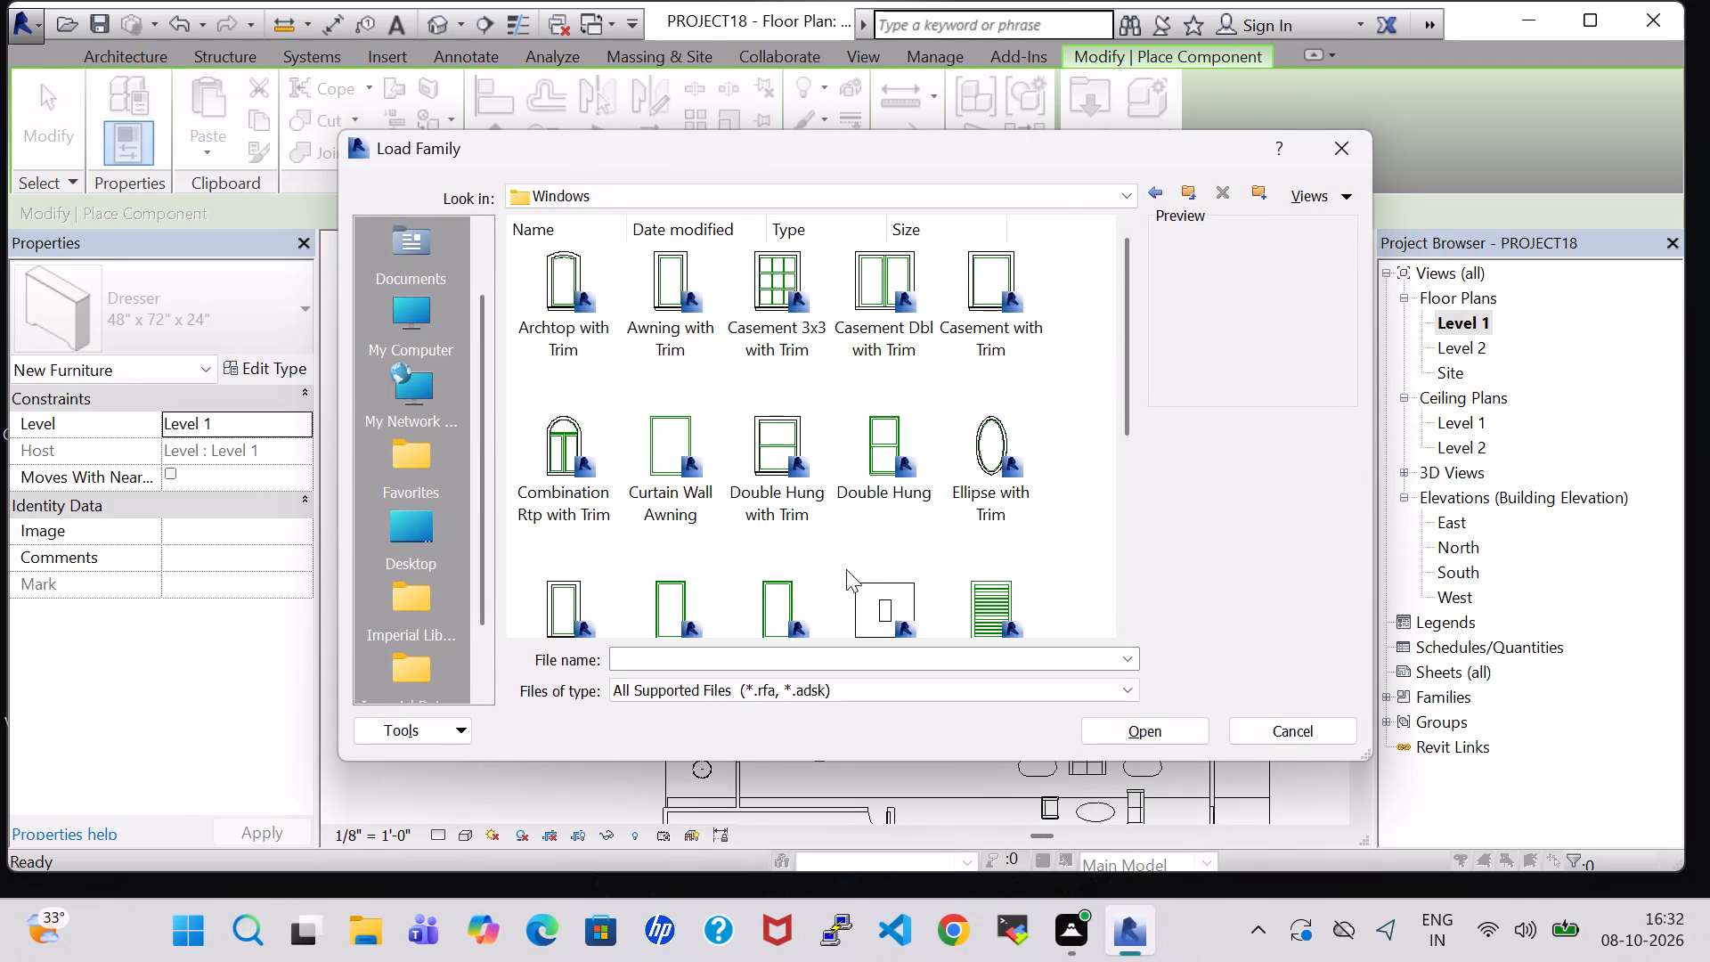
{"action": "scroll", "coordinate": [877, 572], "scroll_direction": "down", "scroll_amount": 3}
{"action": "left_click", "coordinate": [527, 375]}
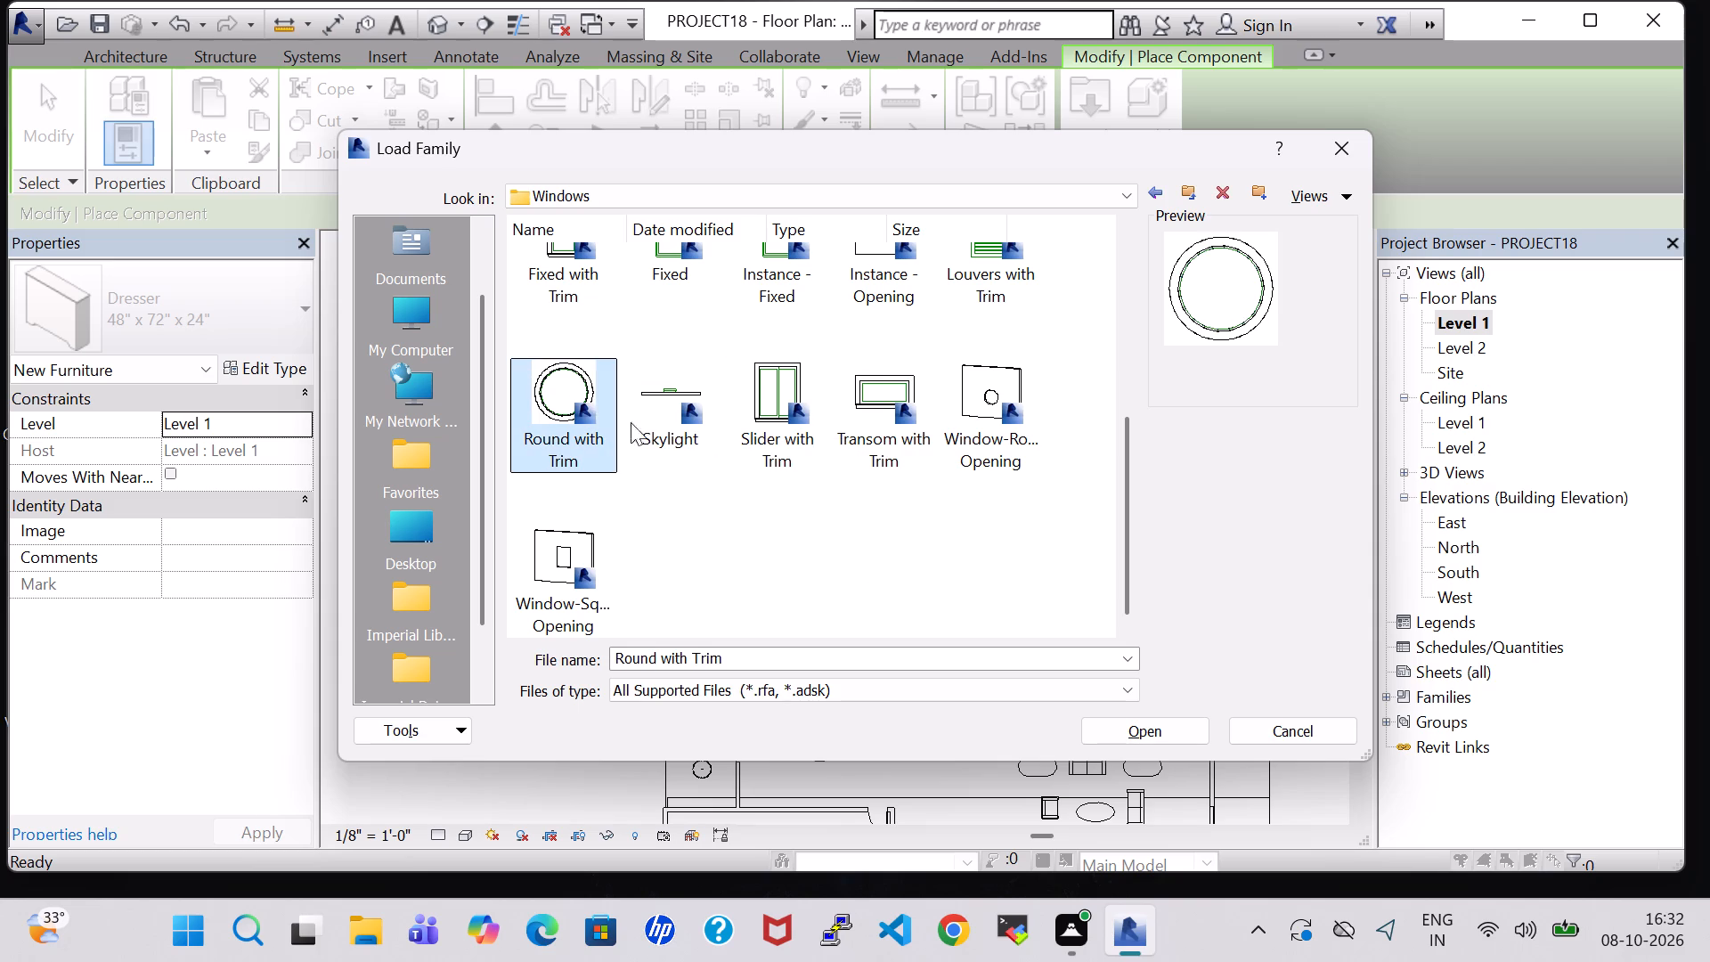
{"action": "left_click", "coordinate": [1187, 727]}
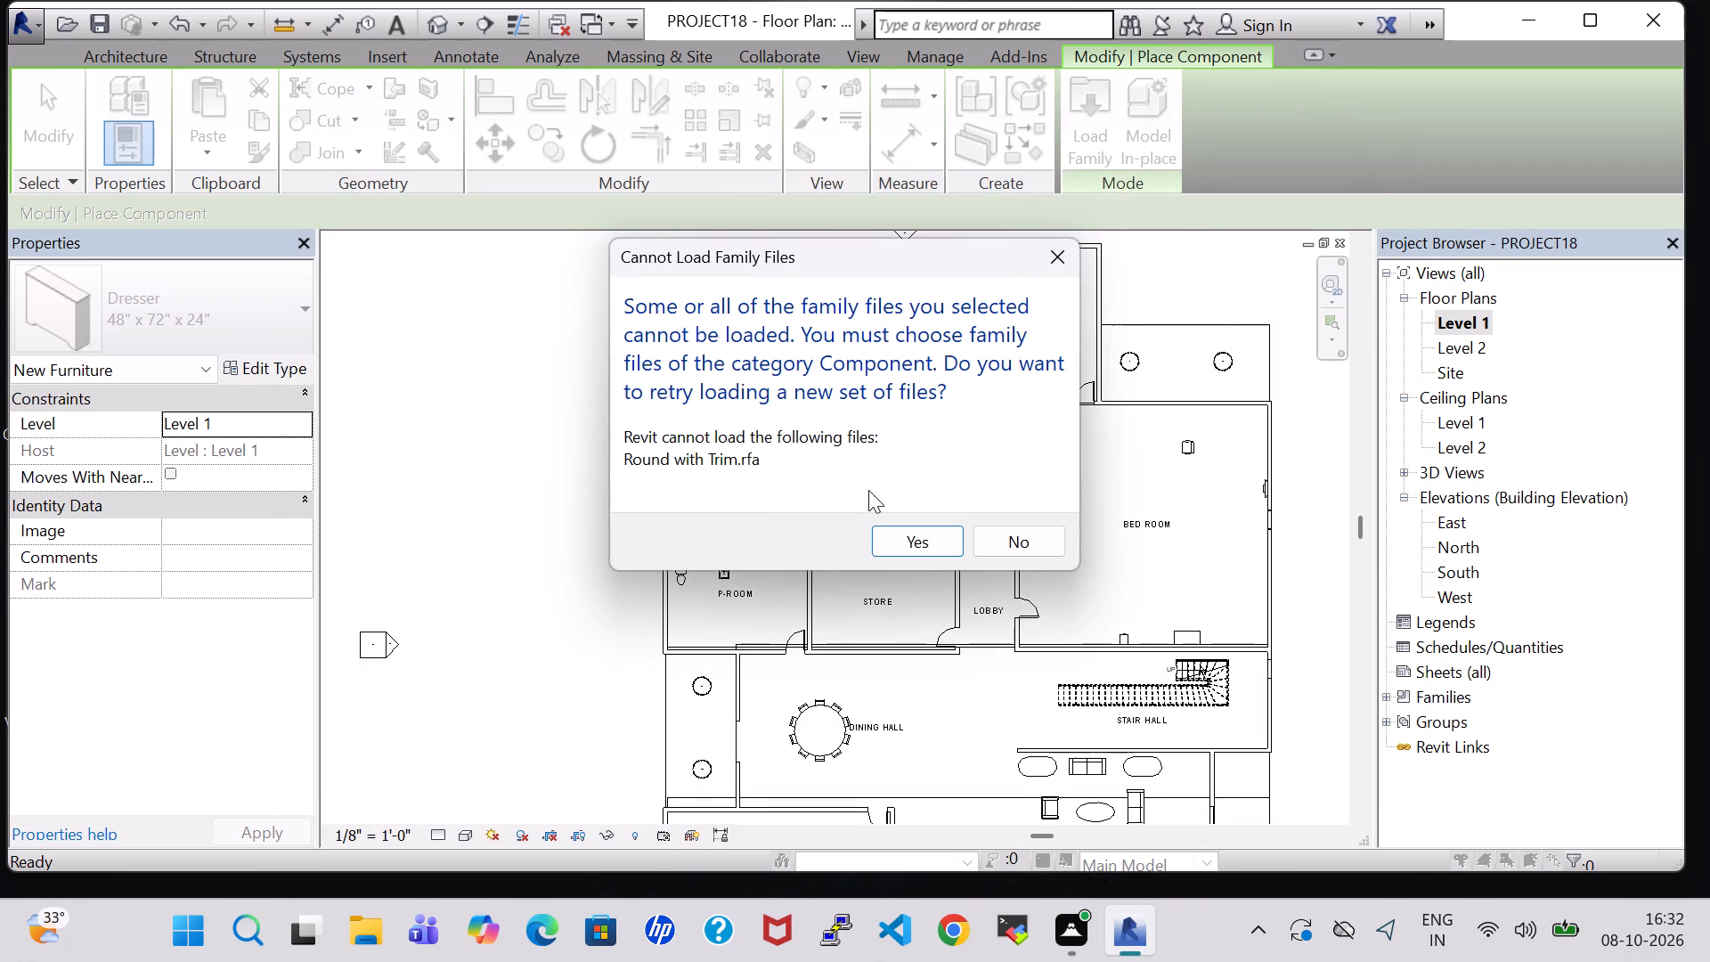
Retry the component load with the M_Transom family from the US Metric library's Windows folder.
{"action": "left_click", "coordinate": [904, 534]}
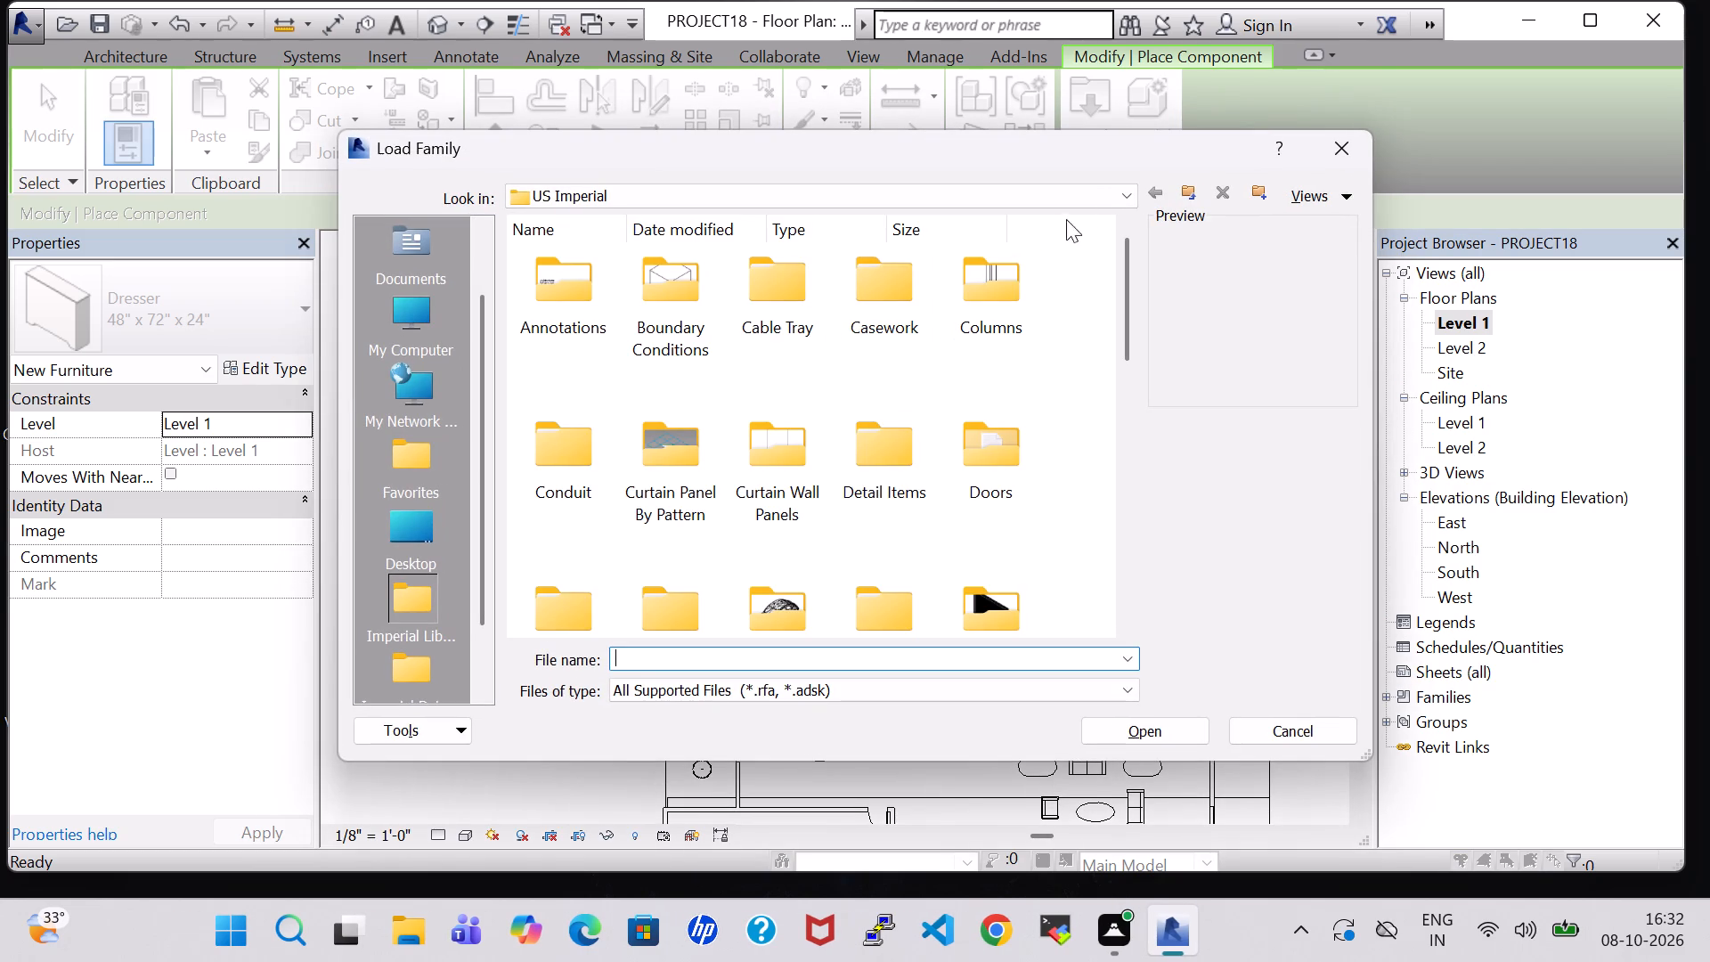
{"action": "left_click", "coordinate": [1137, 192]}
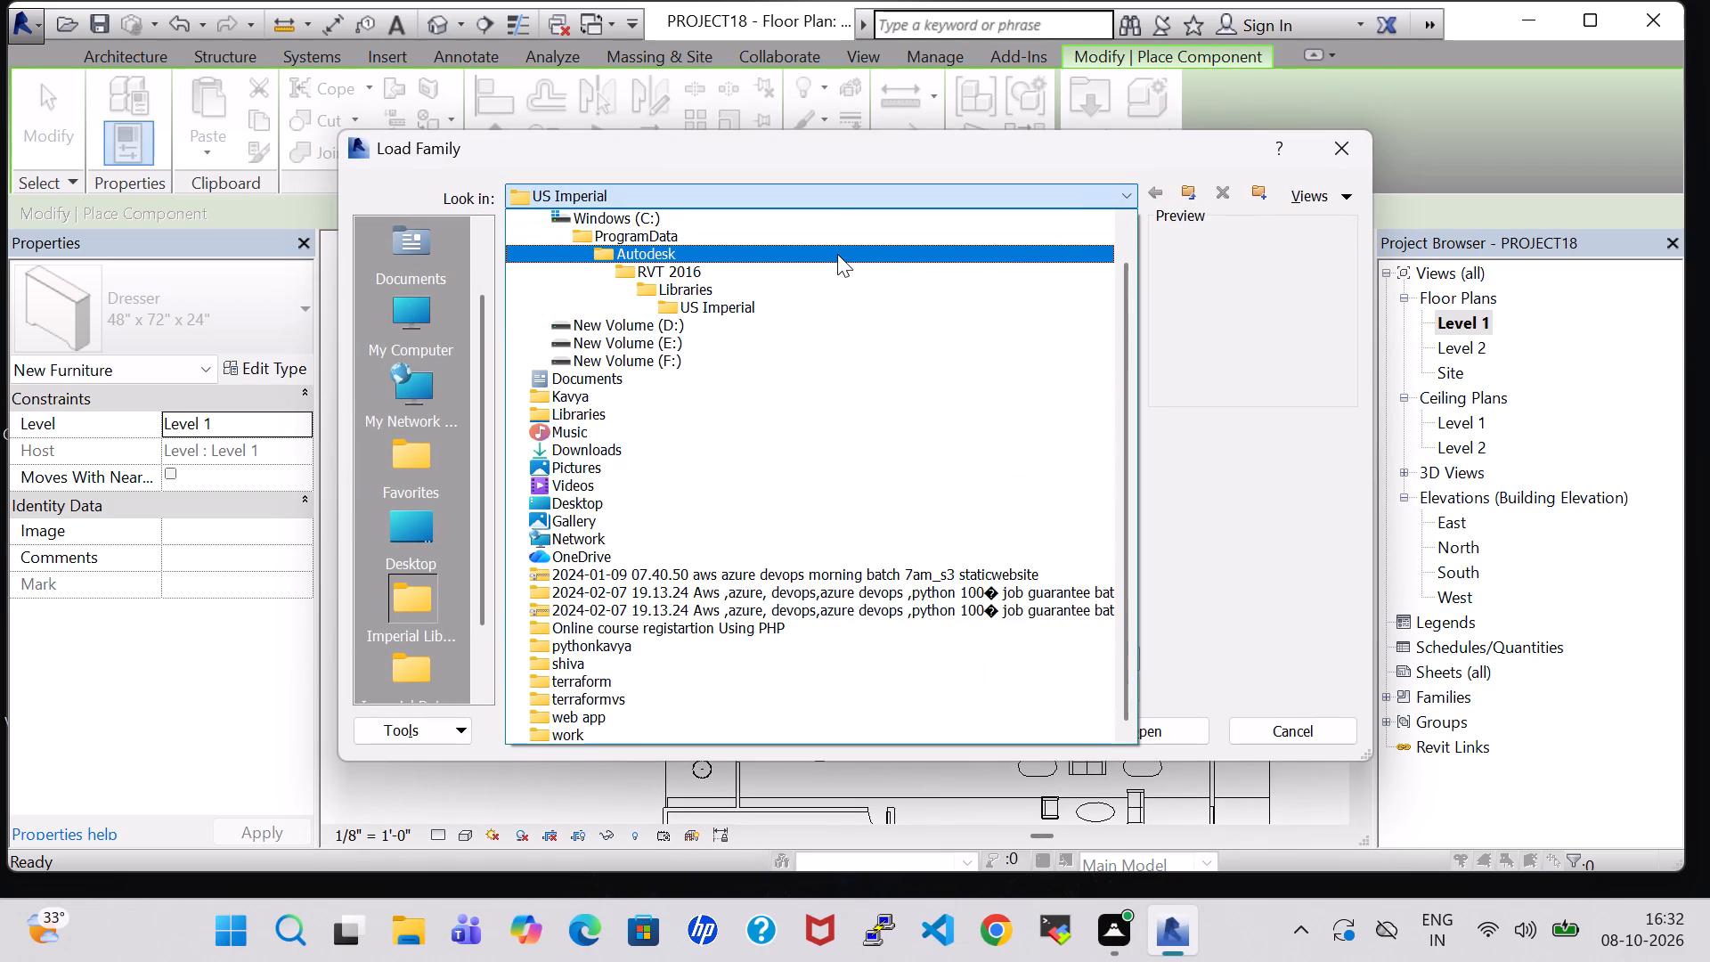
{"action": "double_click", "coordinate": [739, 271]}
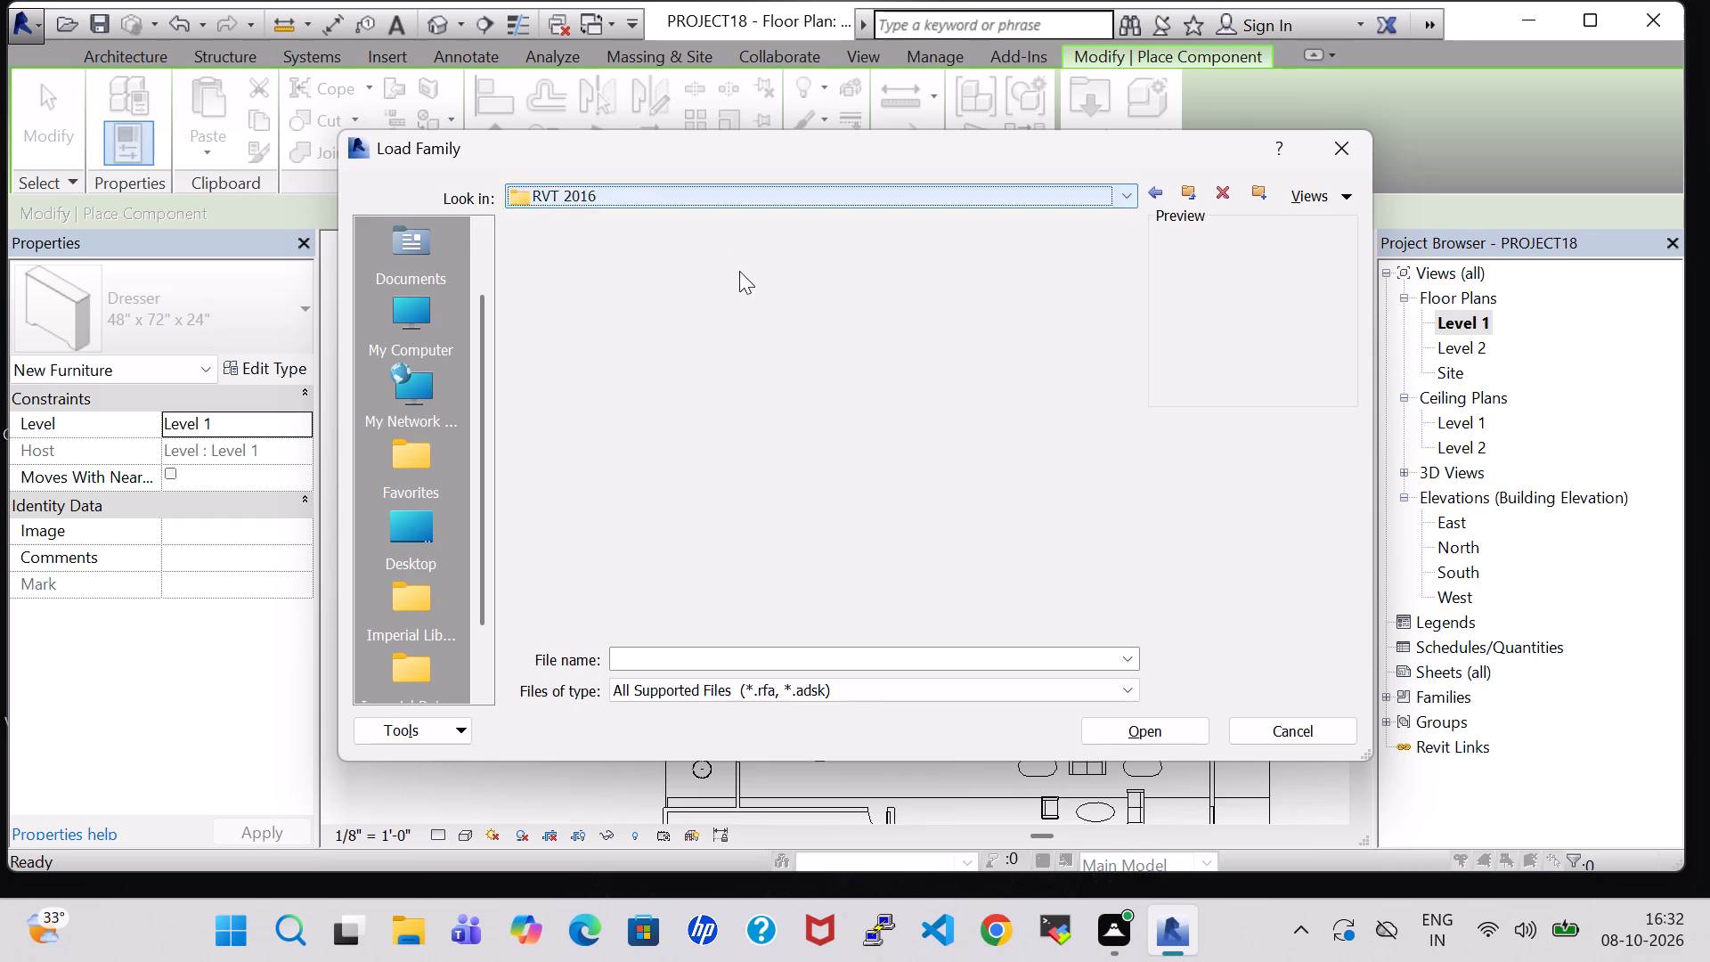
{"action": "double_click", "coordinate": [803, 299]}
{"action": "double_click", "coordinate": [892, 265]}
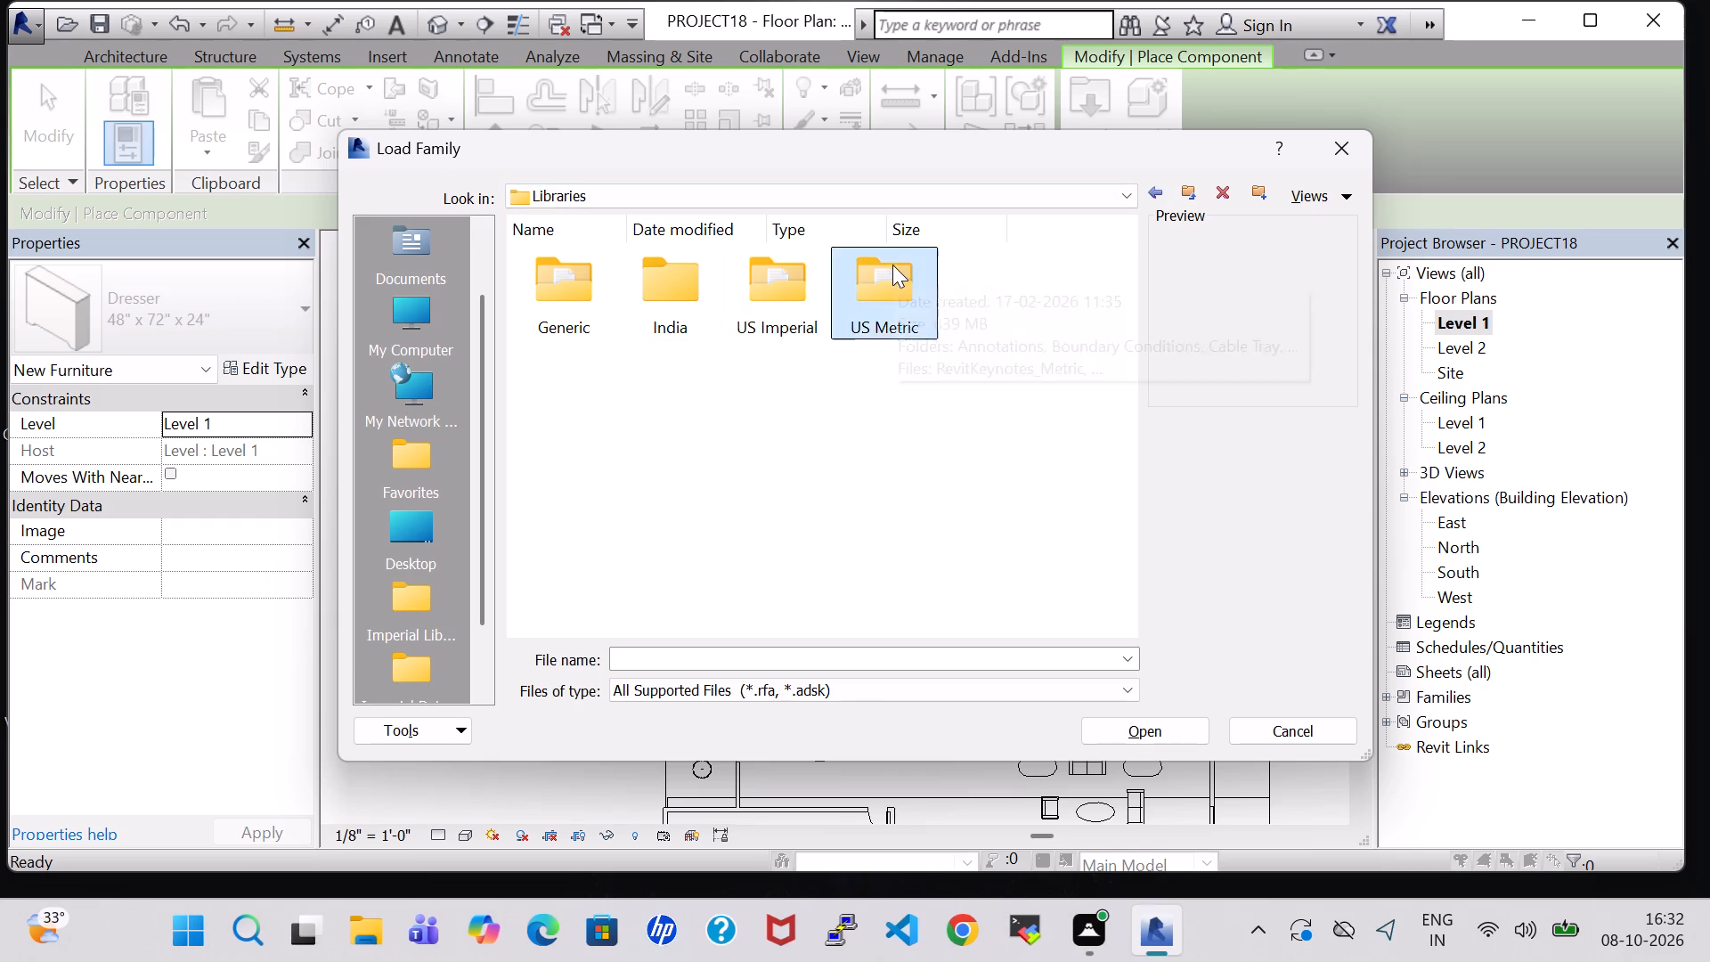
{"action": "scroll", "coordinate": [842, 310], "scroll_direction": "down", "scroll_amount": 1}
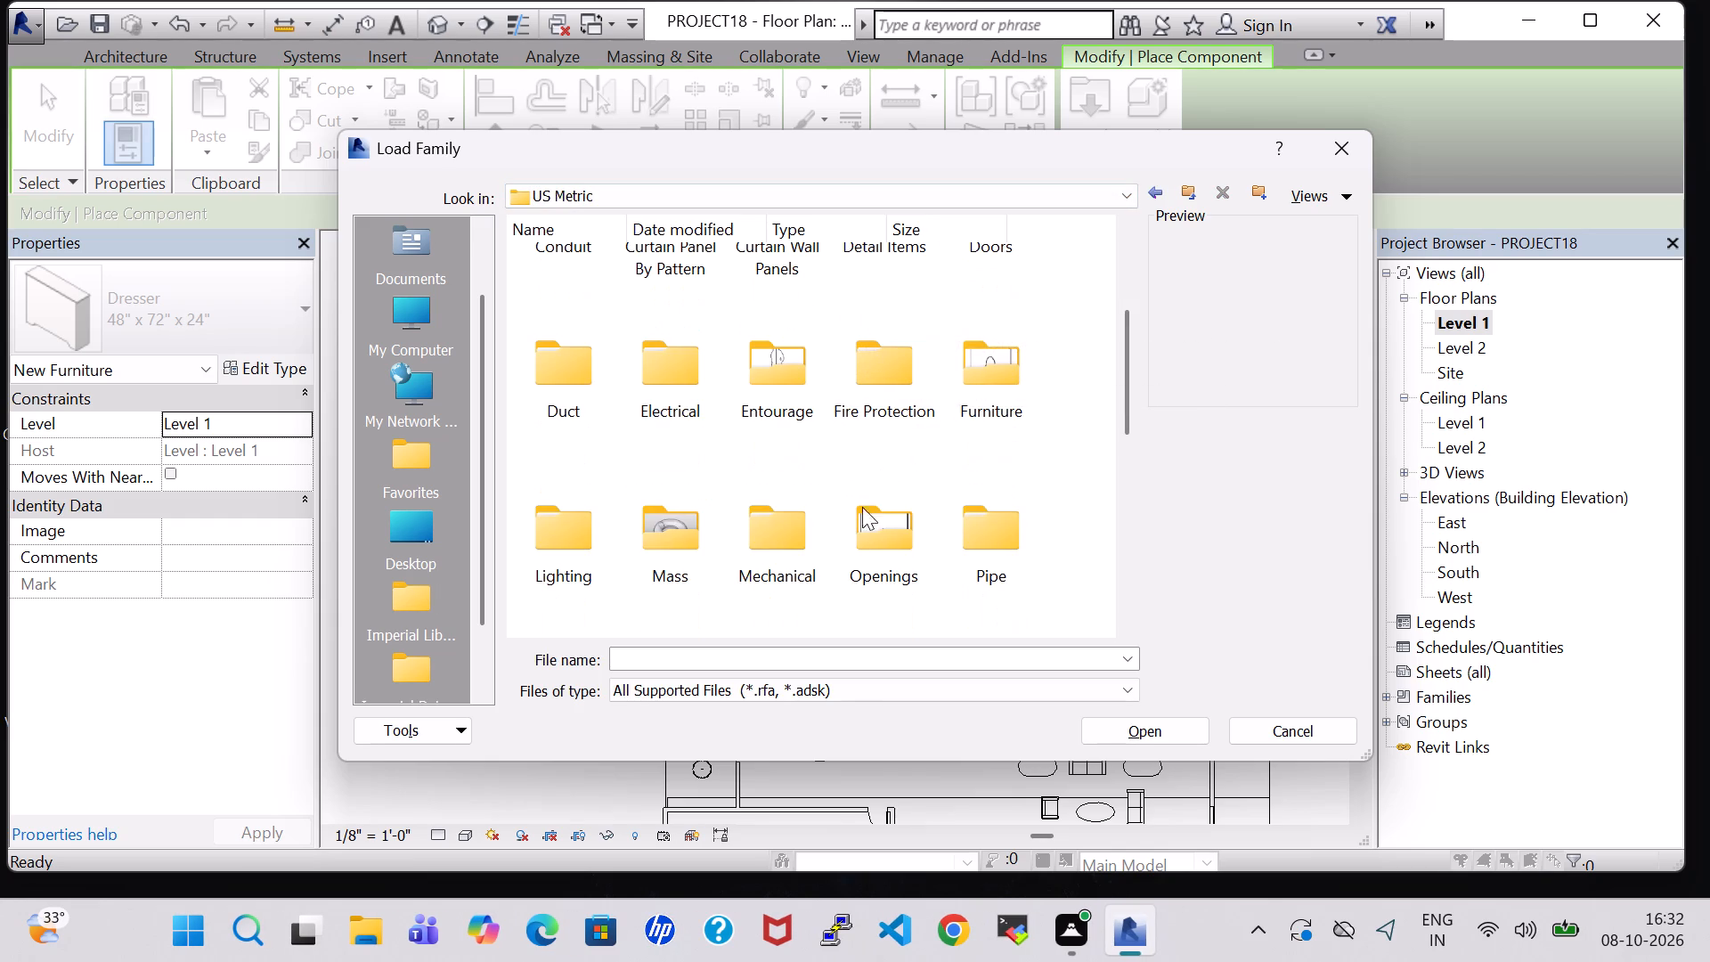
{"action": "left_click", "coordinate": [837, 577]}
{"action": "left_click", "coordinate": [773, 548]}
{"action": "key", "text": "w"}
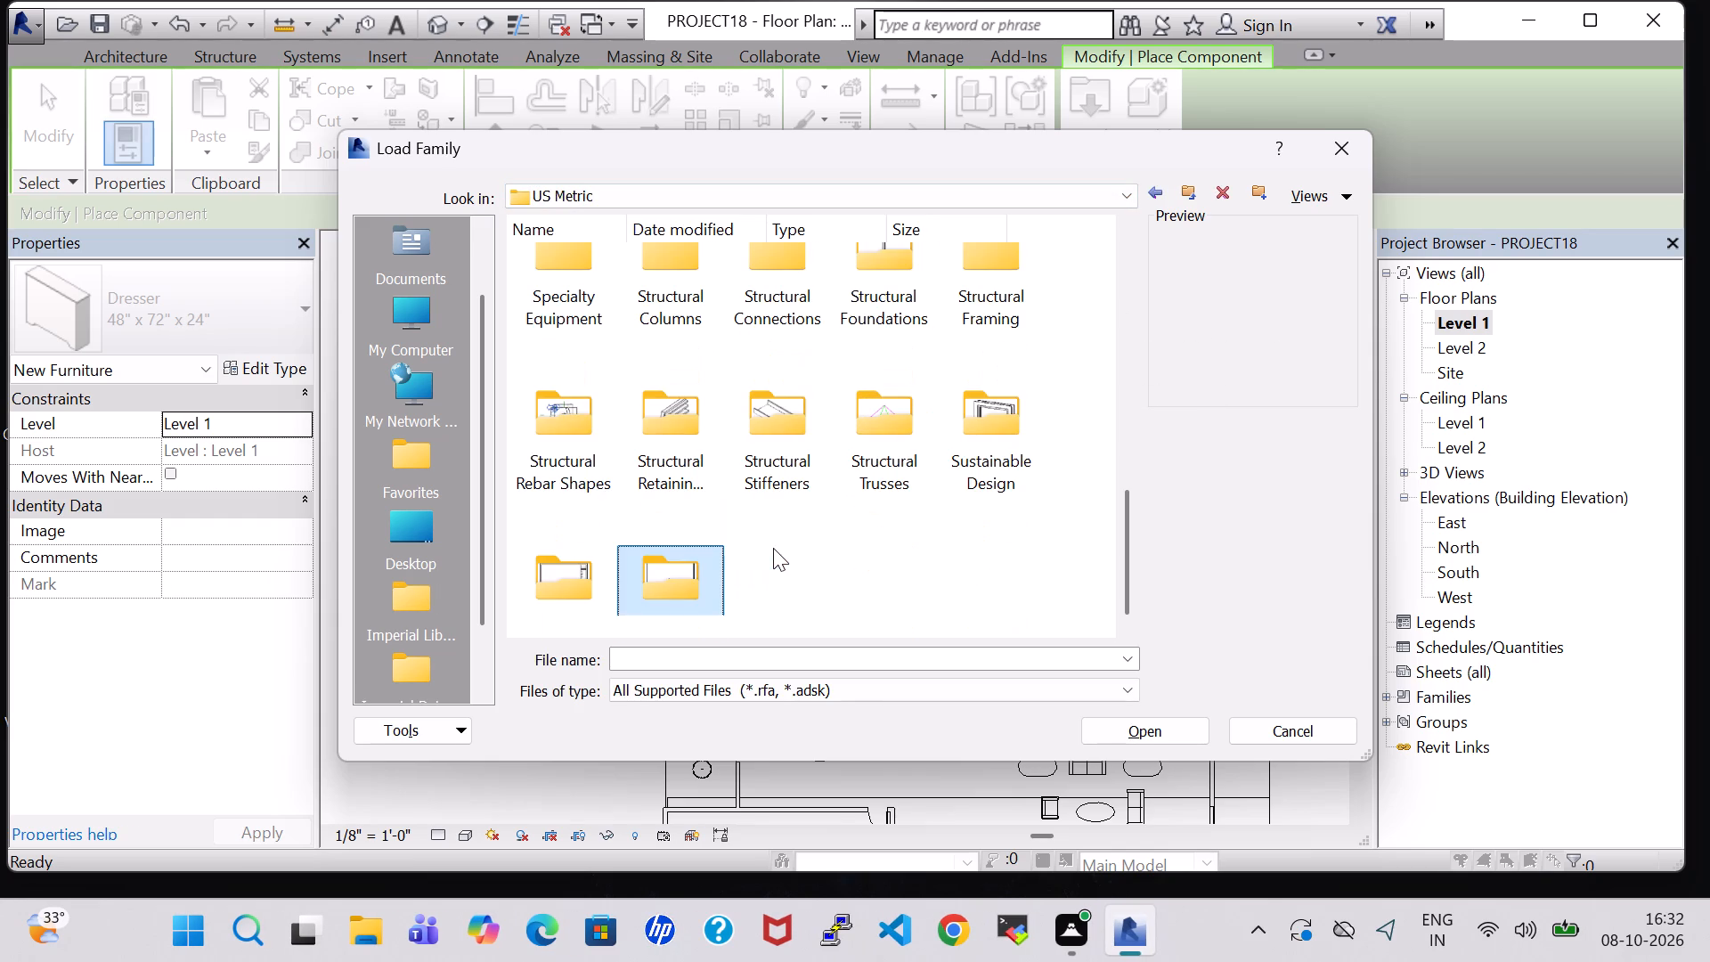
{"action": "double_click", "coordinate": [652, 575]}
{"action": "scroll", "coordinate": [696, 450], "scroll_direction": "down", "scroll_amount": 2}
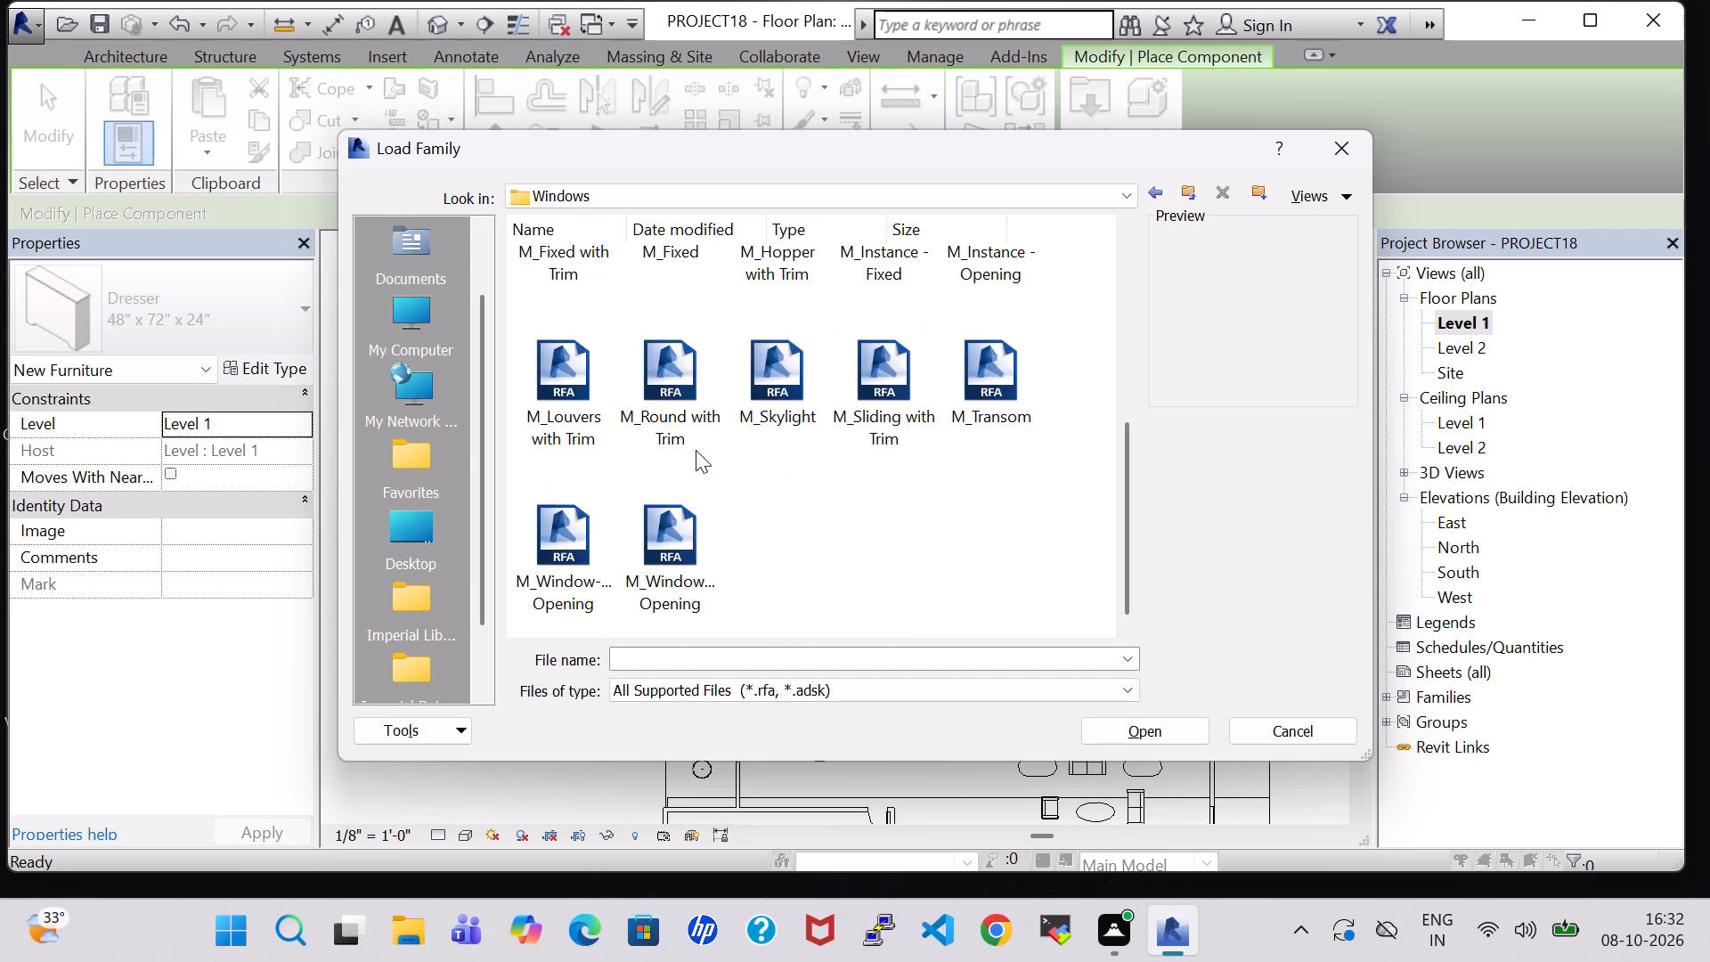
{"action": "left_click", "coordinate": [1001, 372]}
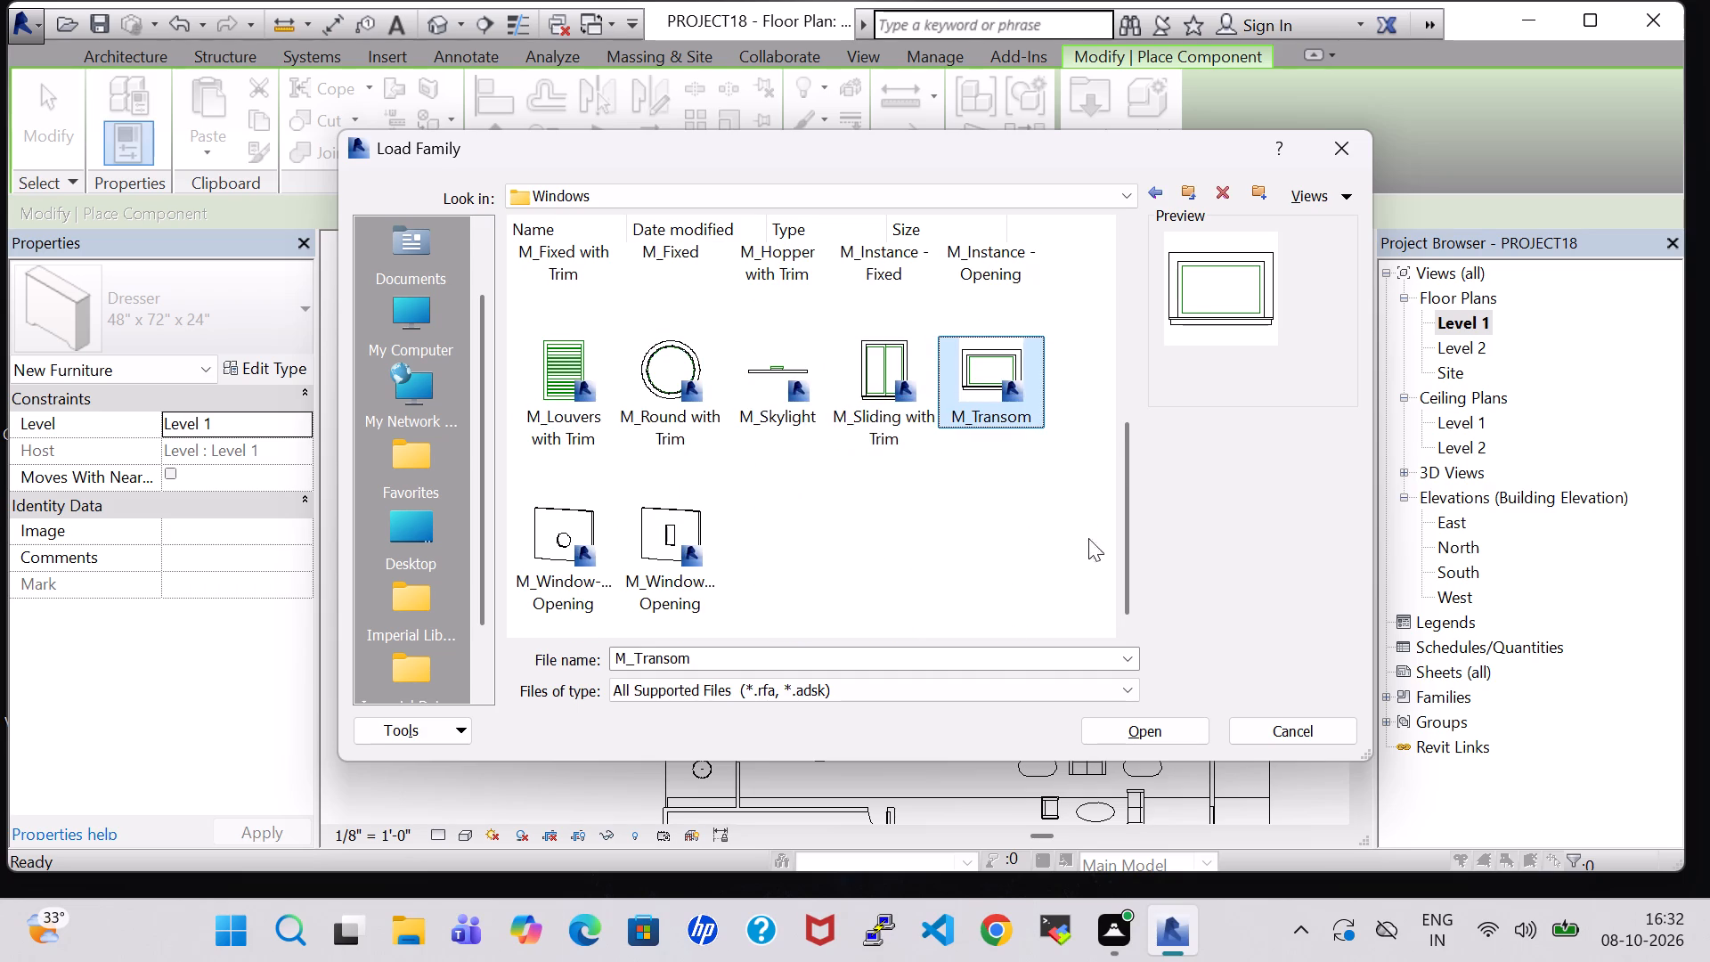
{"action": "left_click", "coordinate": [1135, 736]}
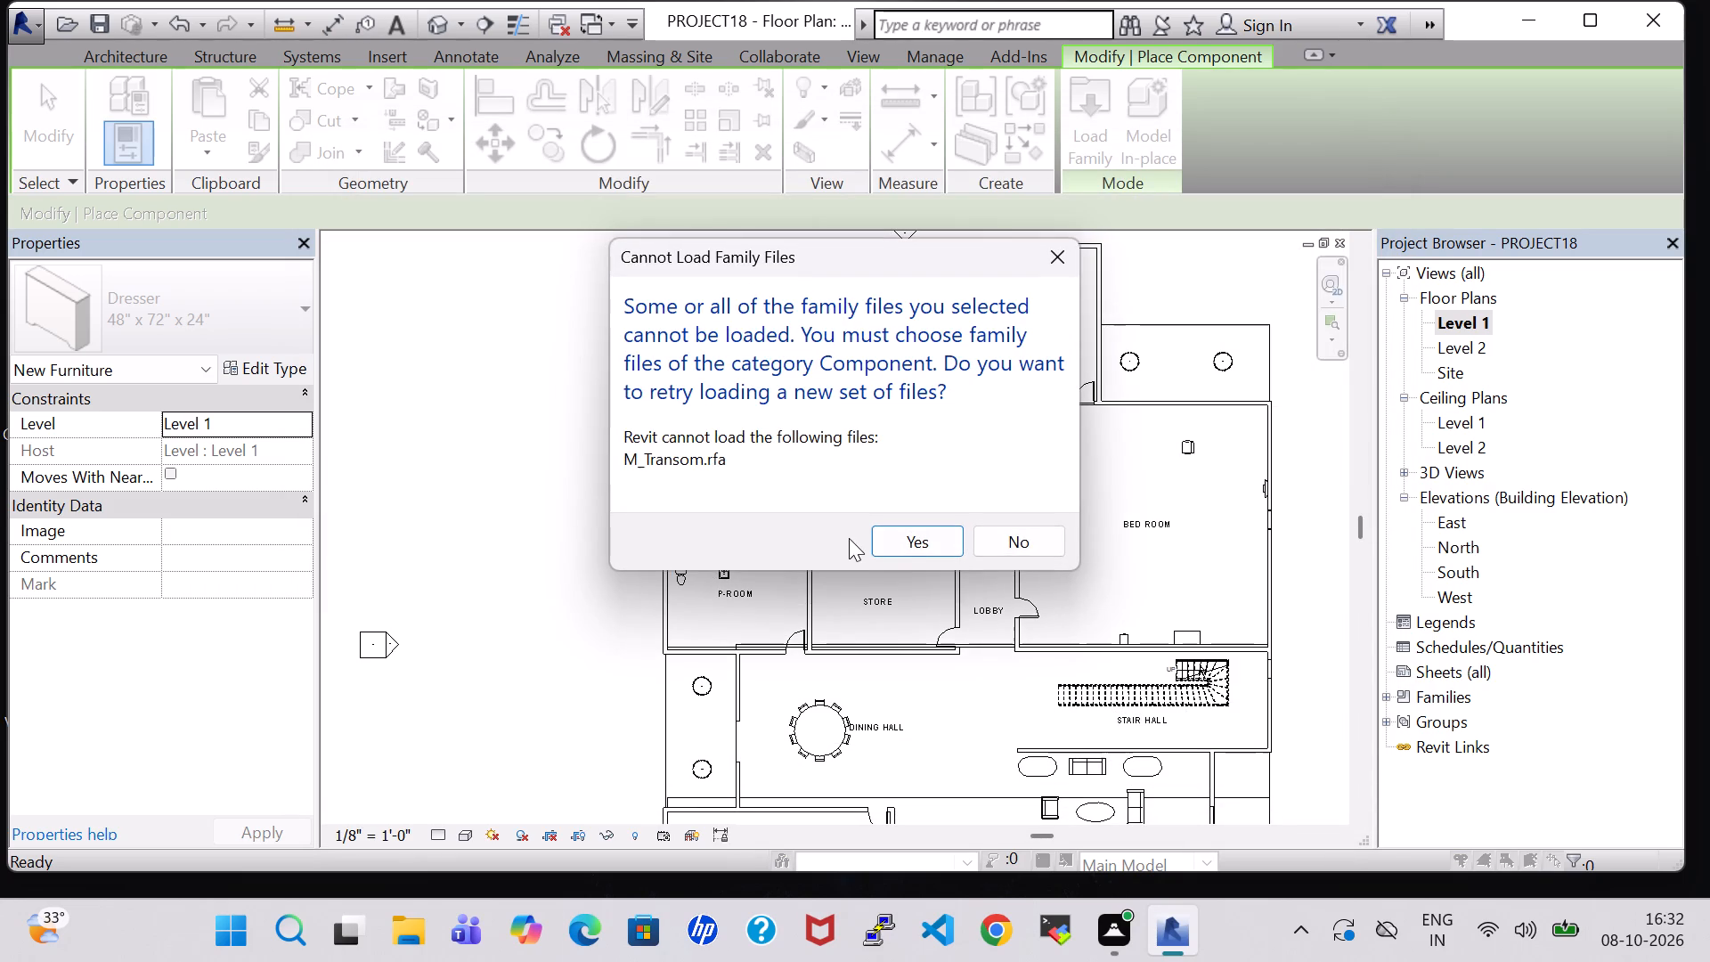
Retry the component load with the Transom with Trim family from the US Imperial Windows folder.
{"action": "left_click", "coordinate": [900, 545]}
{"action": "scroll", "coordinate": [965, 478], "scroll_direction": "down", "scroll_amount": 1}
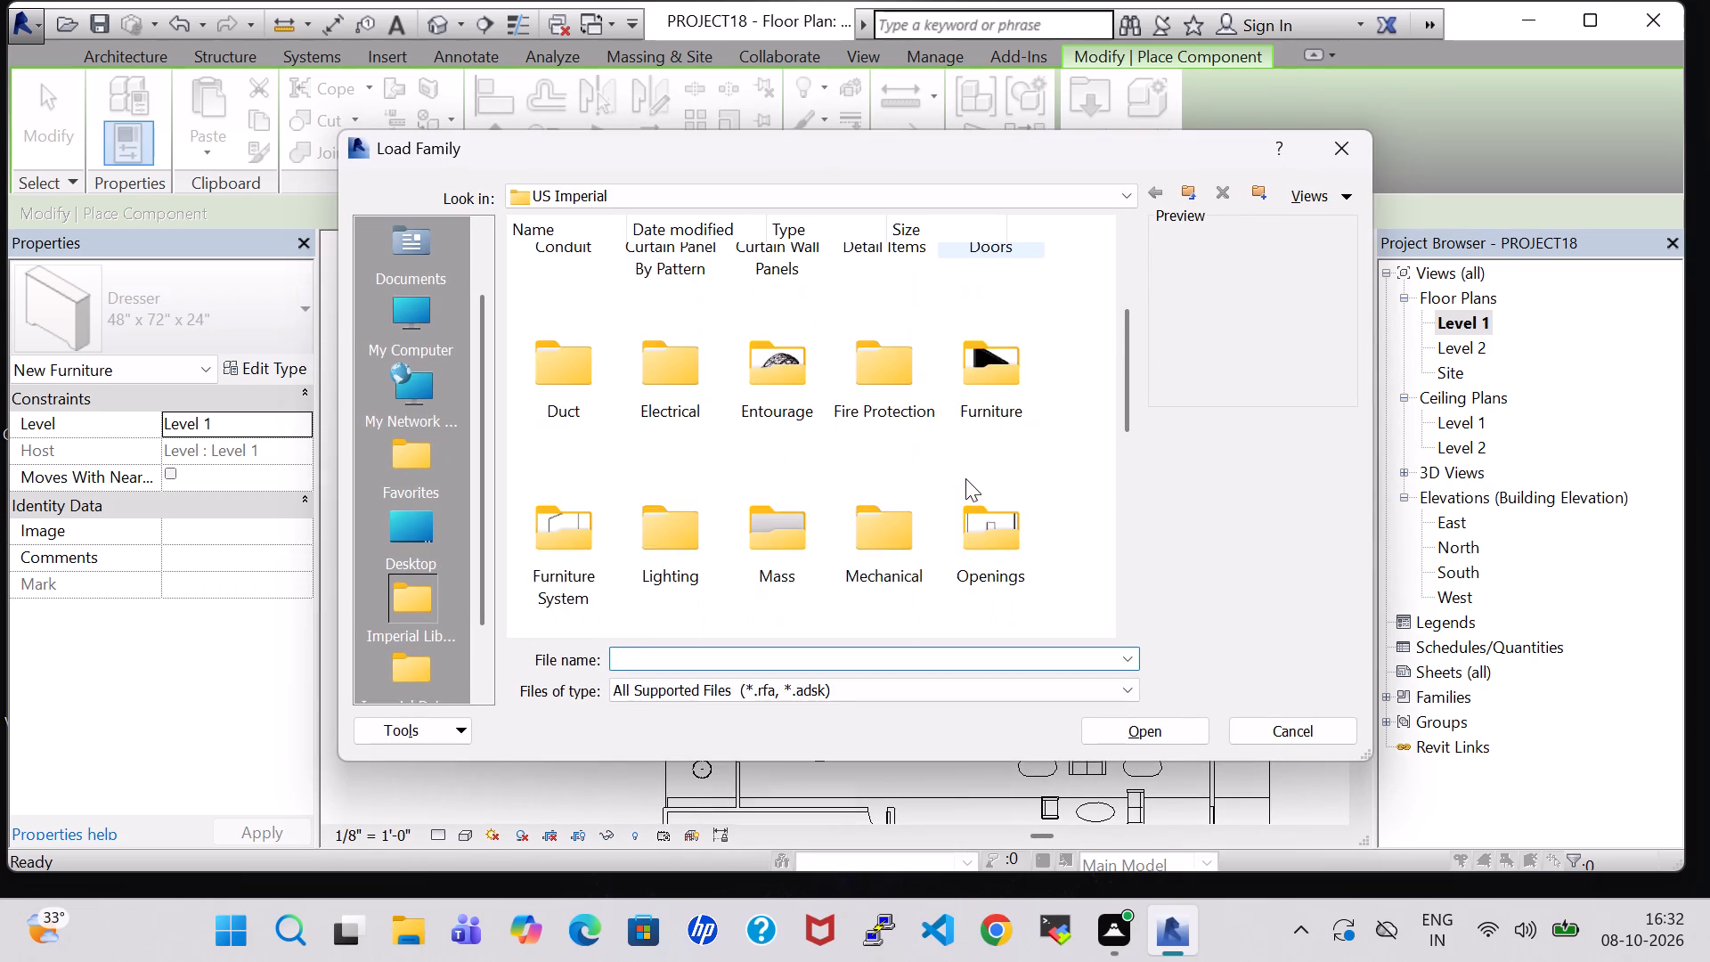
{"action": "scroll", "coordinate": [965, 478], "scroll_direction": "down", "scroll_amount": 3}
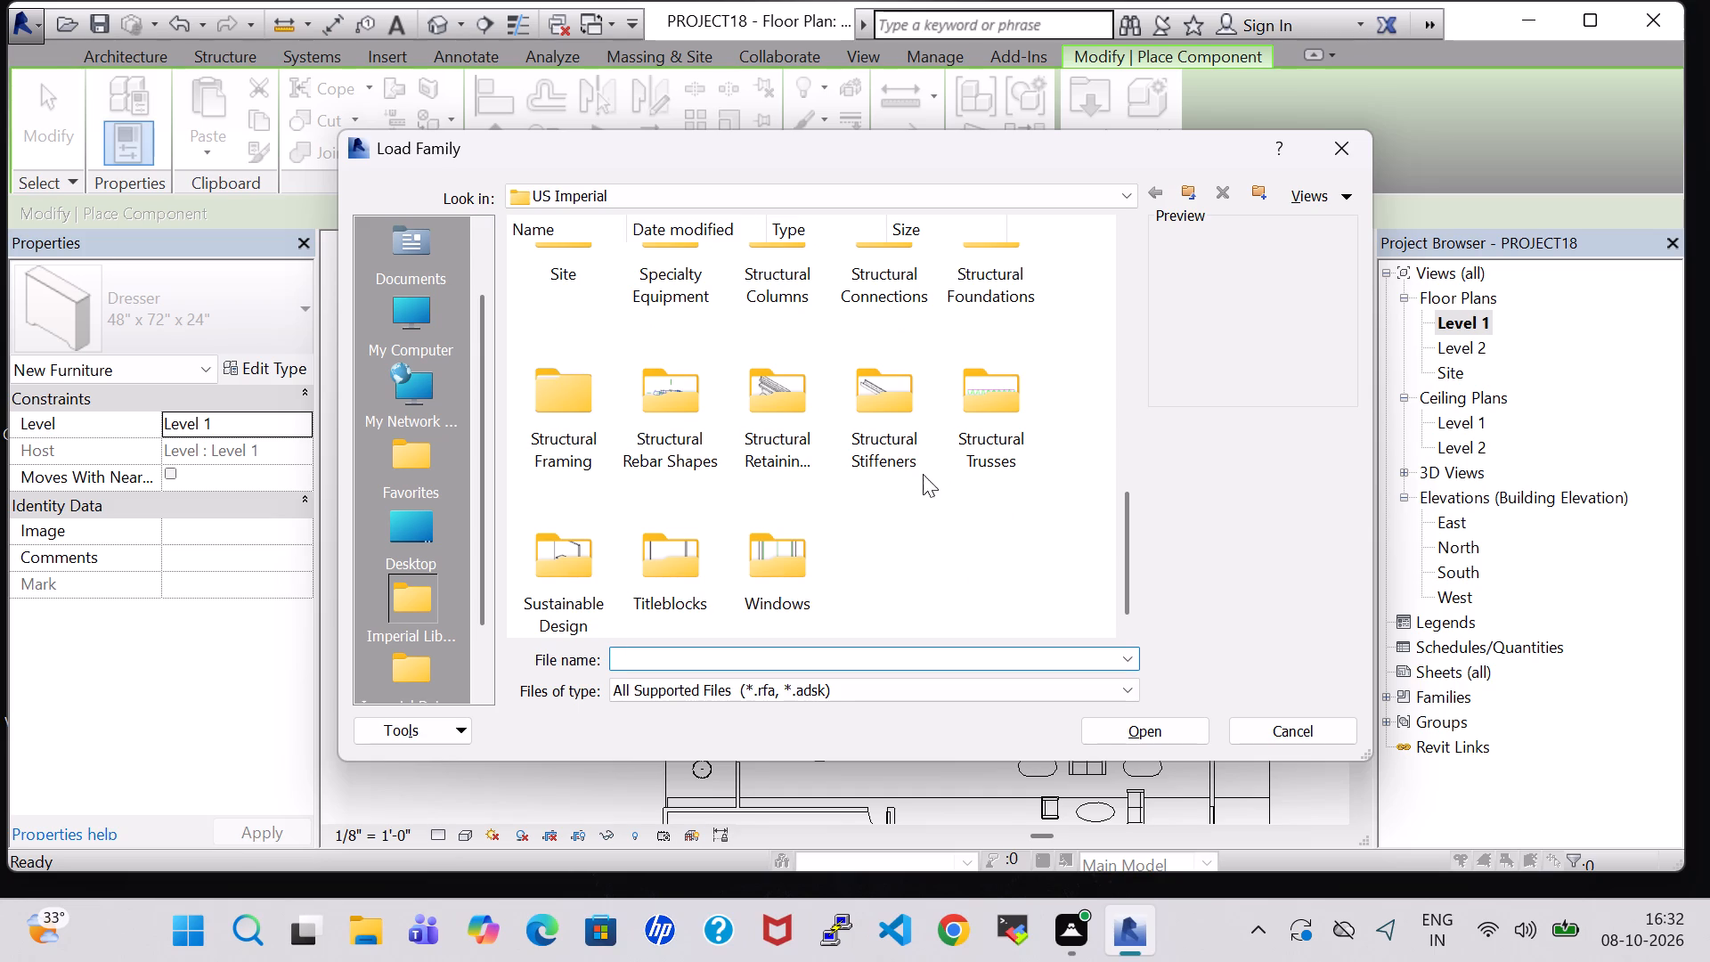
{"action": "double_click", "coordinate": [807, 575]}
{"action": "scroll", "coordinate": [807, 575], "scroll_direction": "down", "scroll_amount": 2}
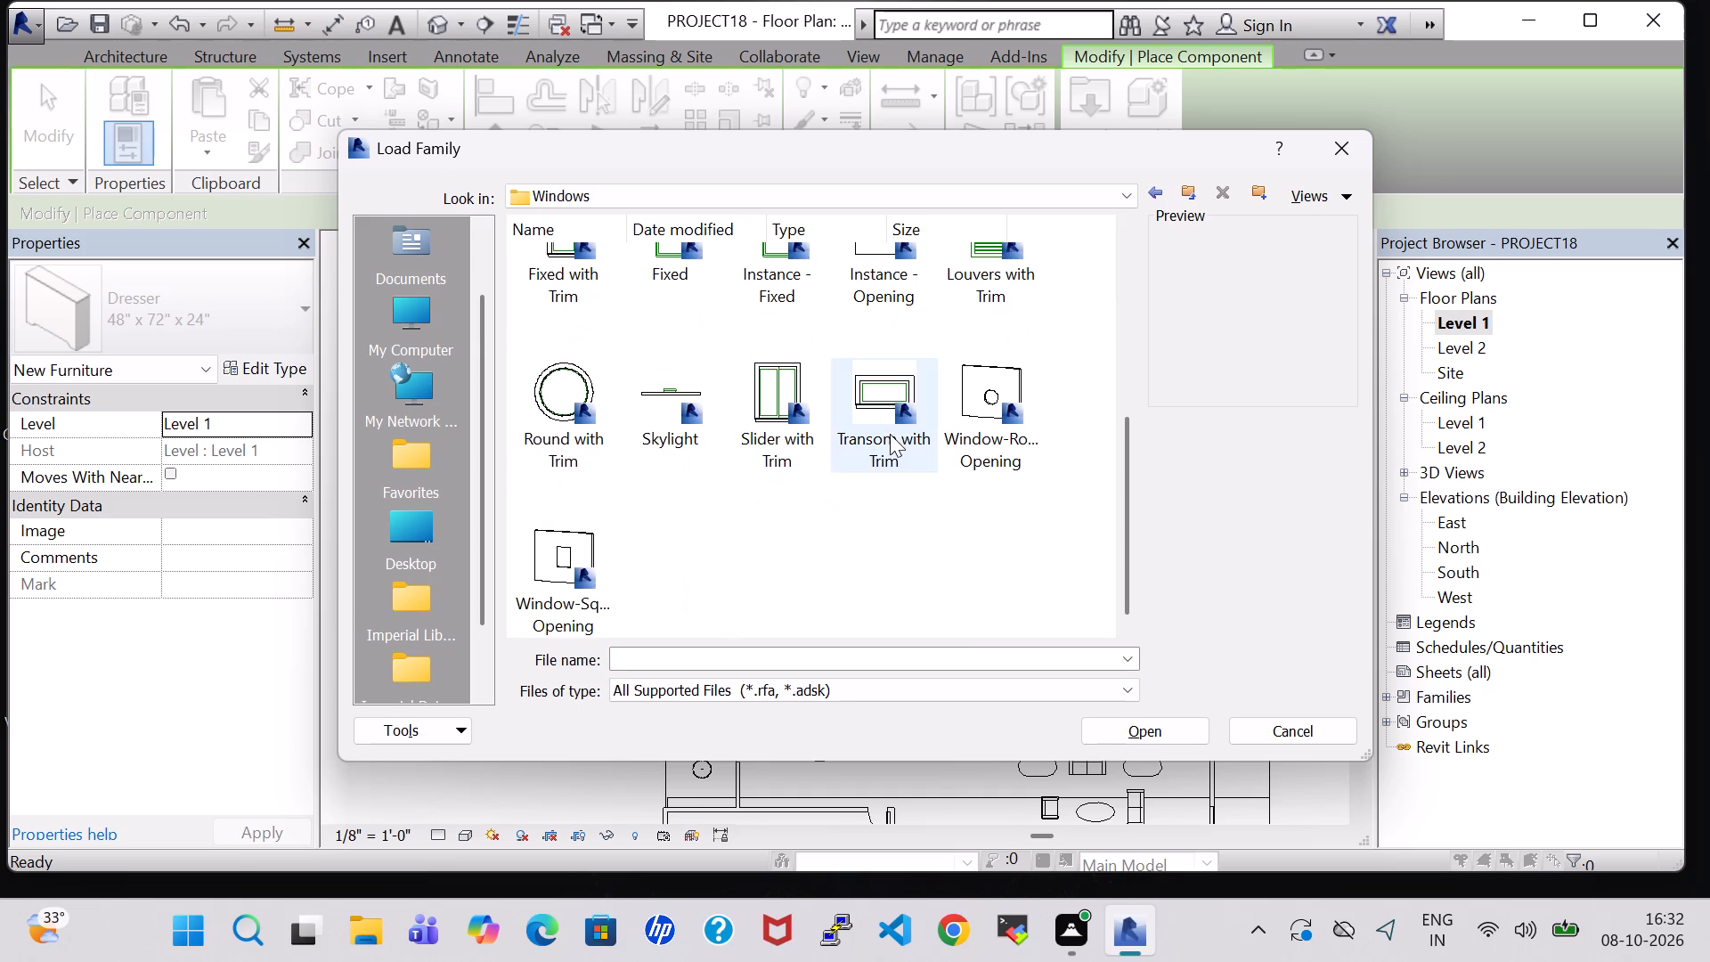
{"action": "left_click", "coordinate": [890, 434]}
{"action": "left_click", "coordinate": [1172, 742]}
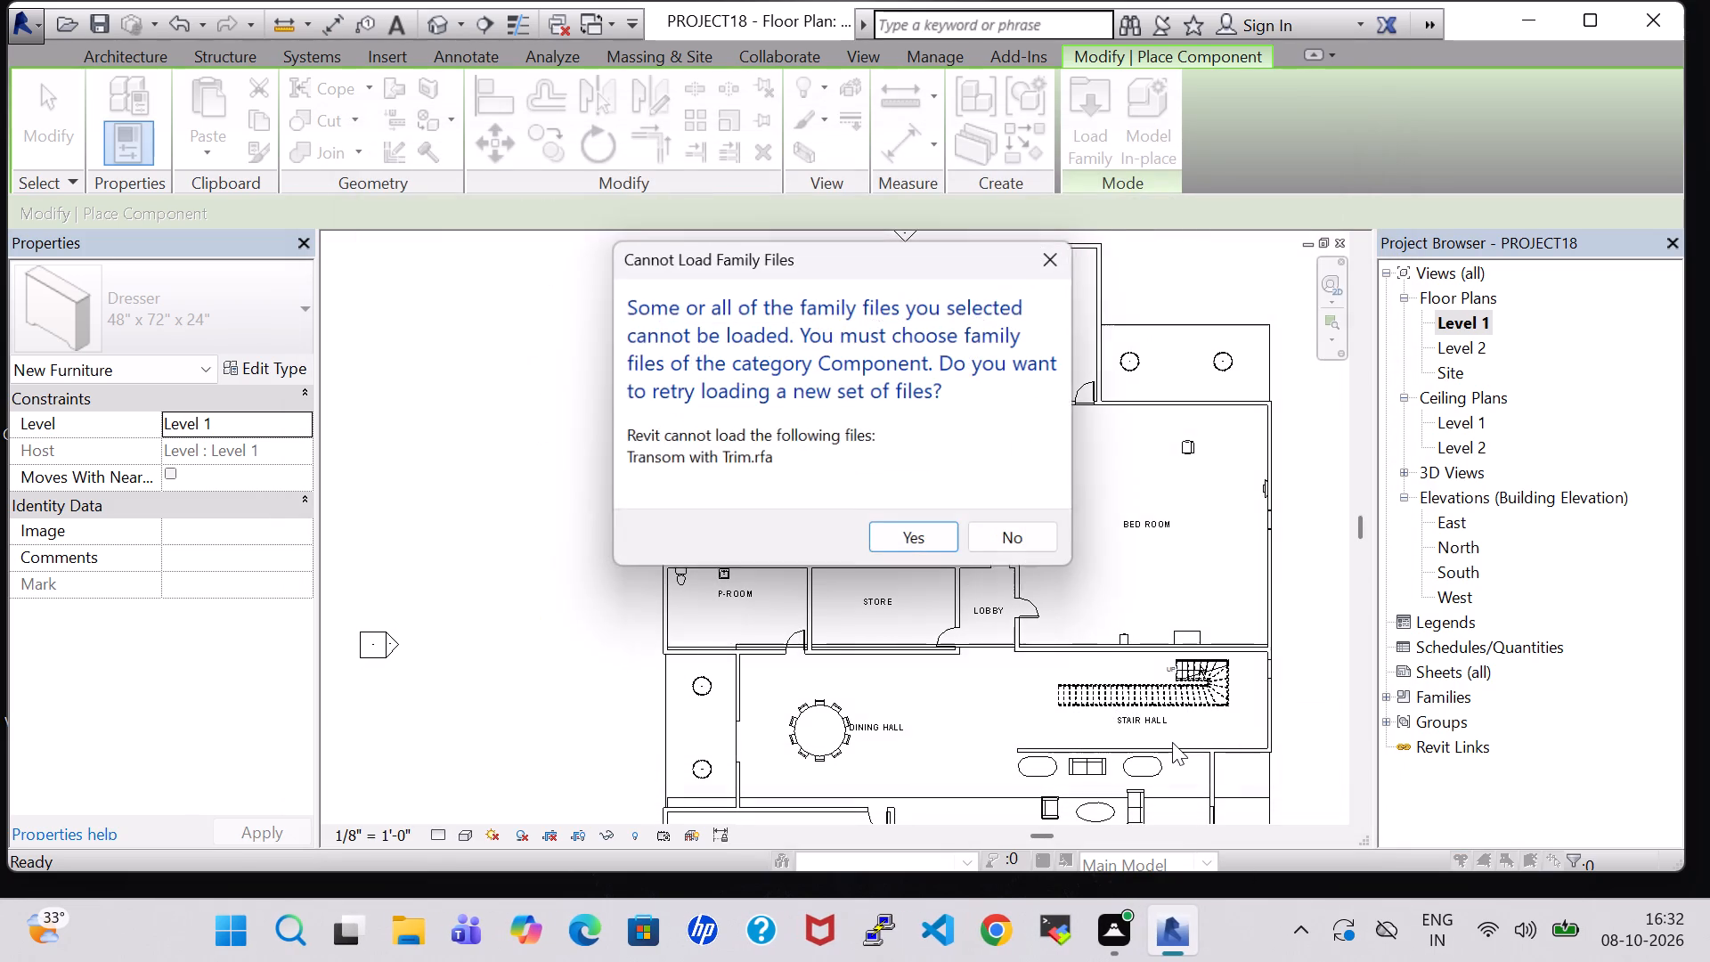
Restart the component load and look through the US Imperial library's Windows and Titleblocks folders for another family.
{"action": "left_click", "coordinate": [928, 534]}
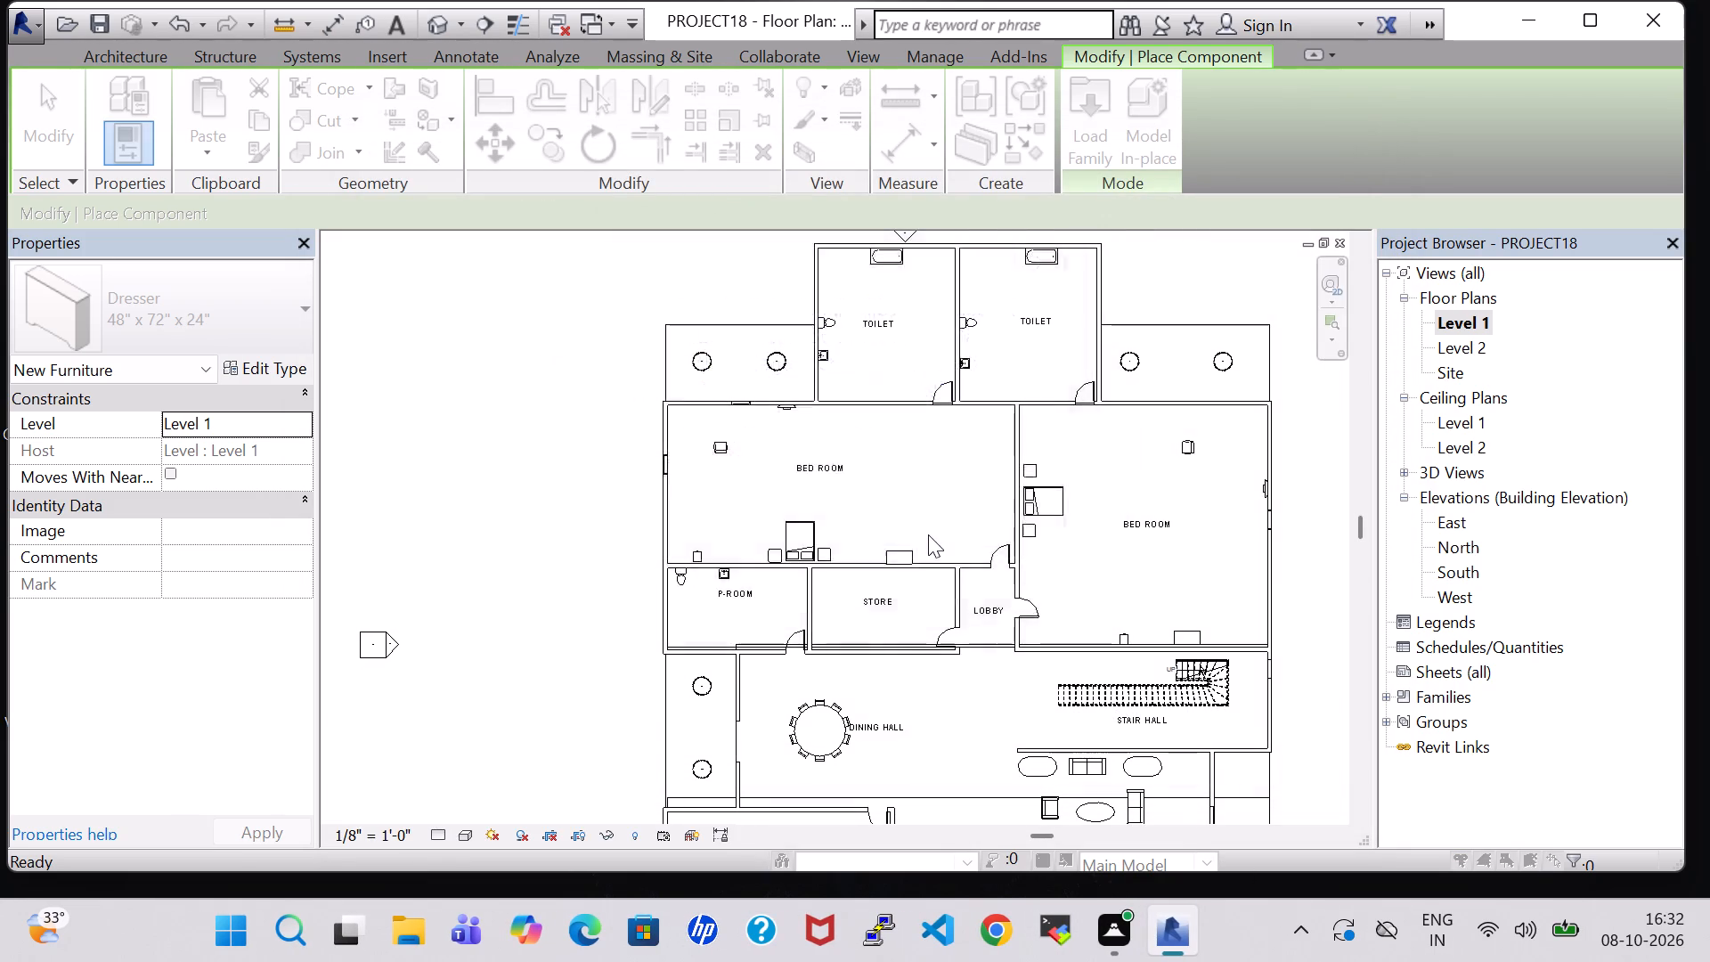
{"action": "scroll", "coordinate": [928, 534], "scroll_direction": "down", "scroll_amount": 2}
{"action": "scroll", "coordinate": [1044, 542], "scroll_direction": "down", "scroll_amount": 3}
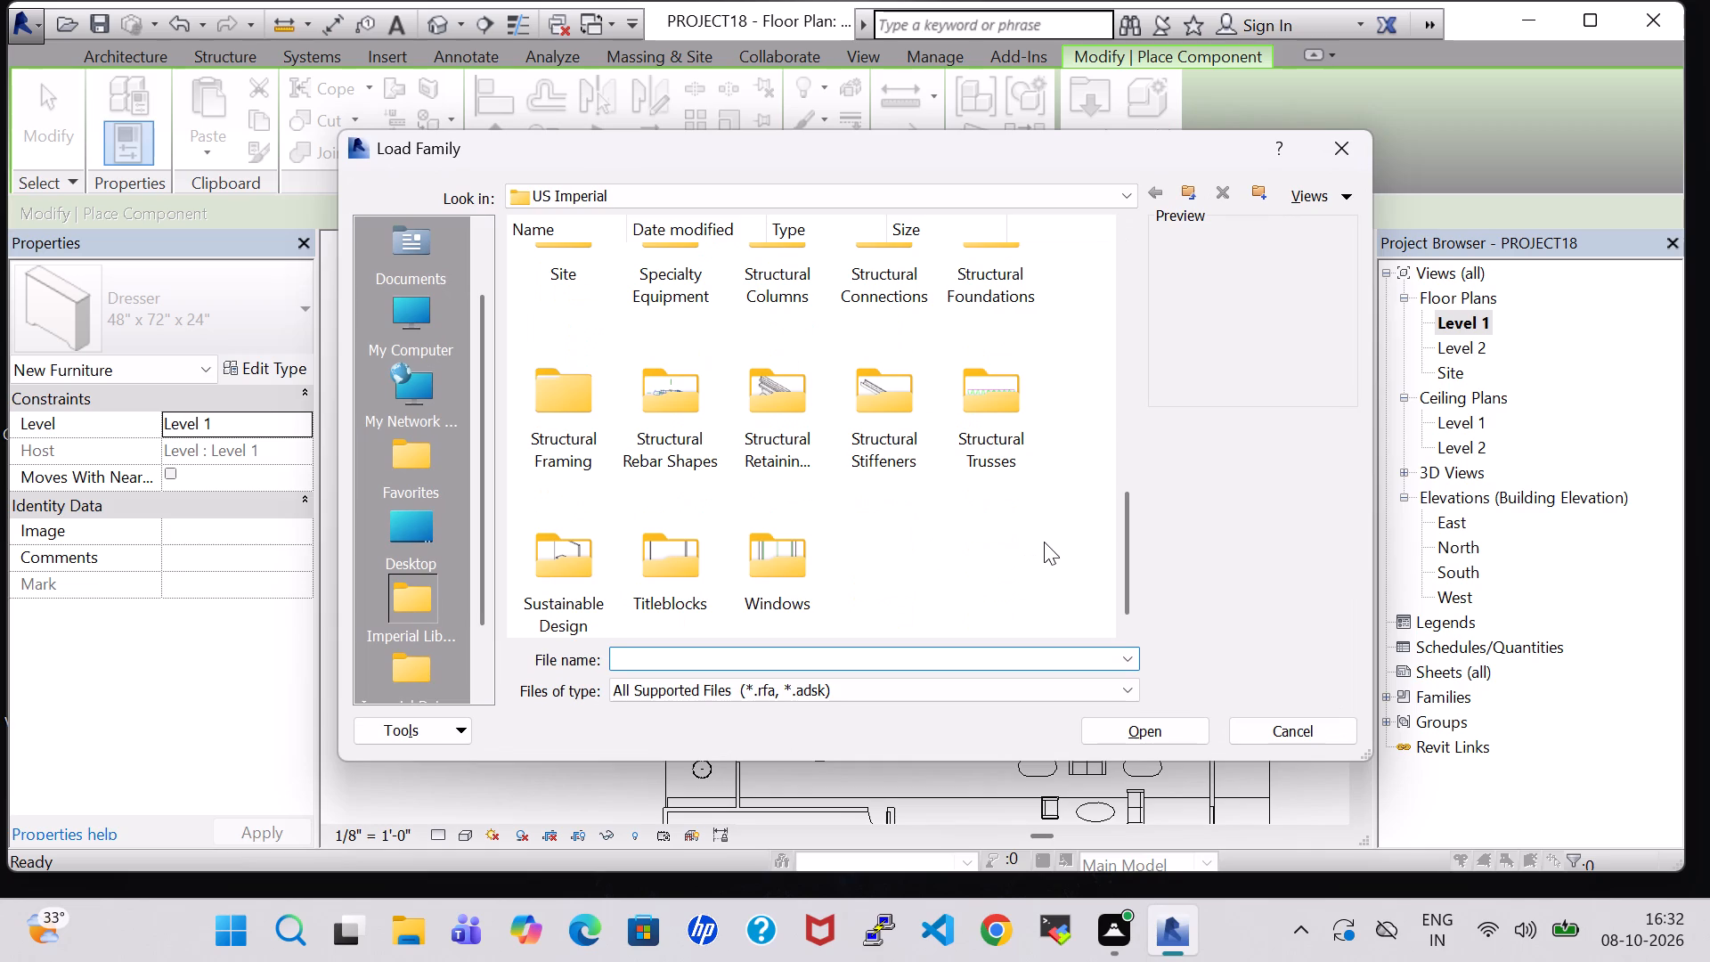
{"action": "double_click", "coordinate": [794, 561]}
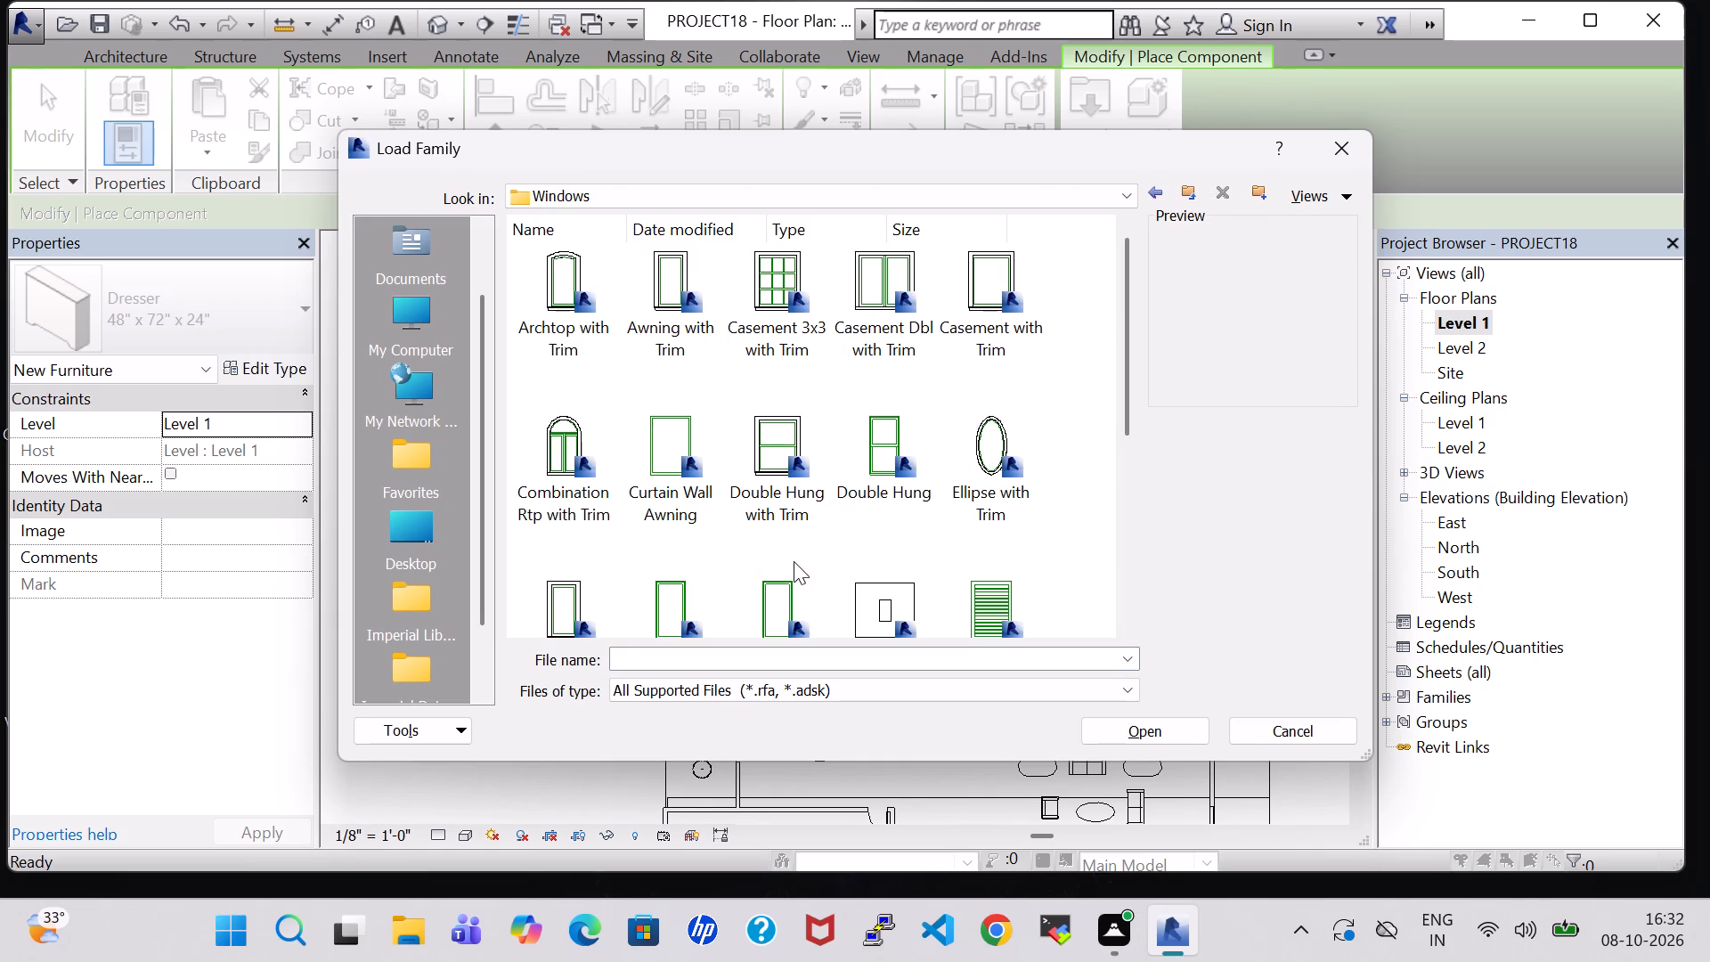
{"action": "left_click", "coordinate": [1159, 196]}
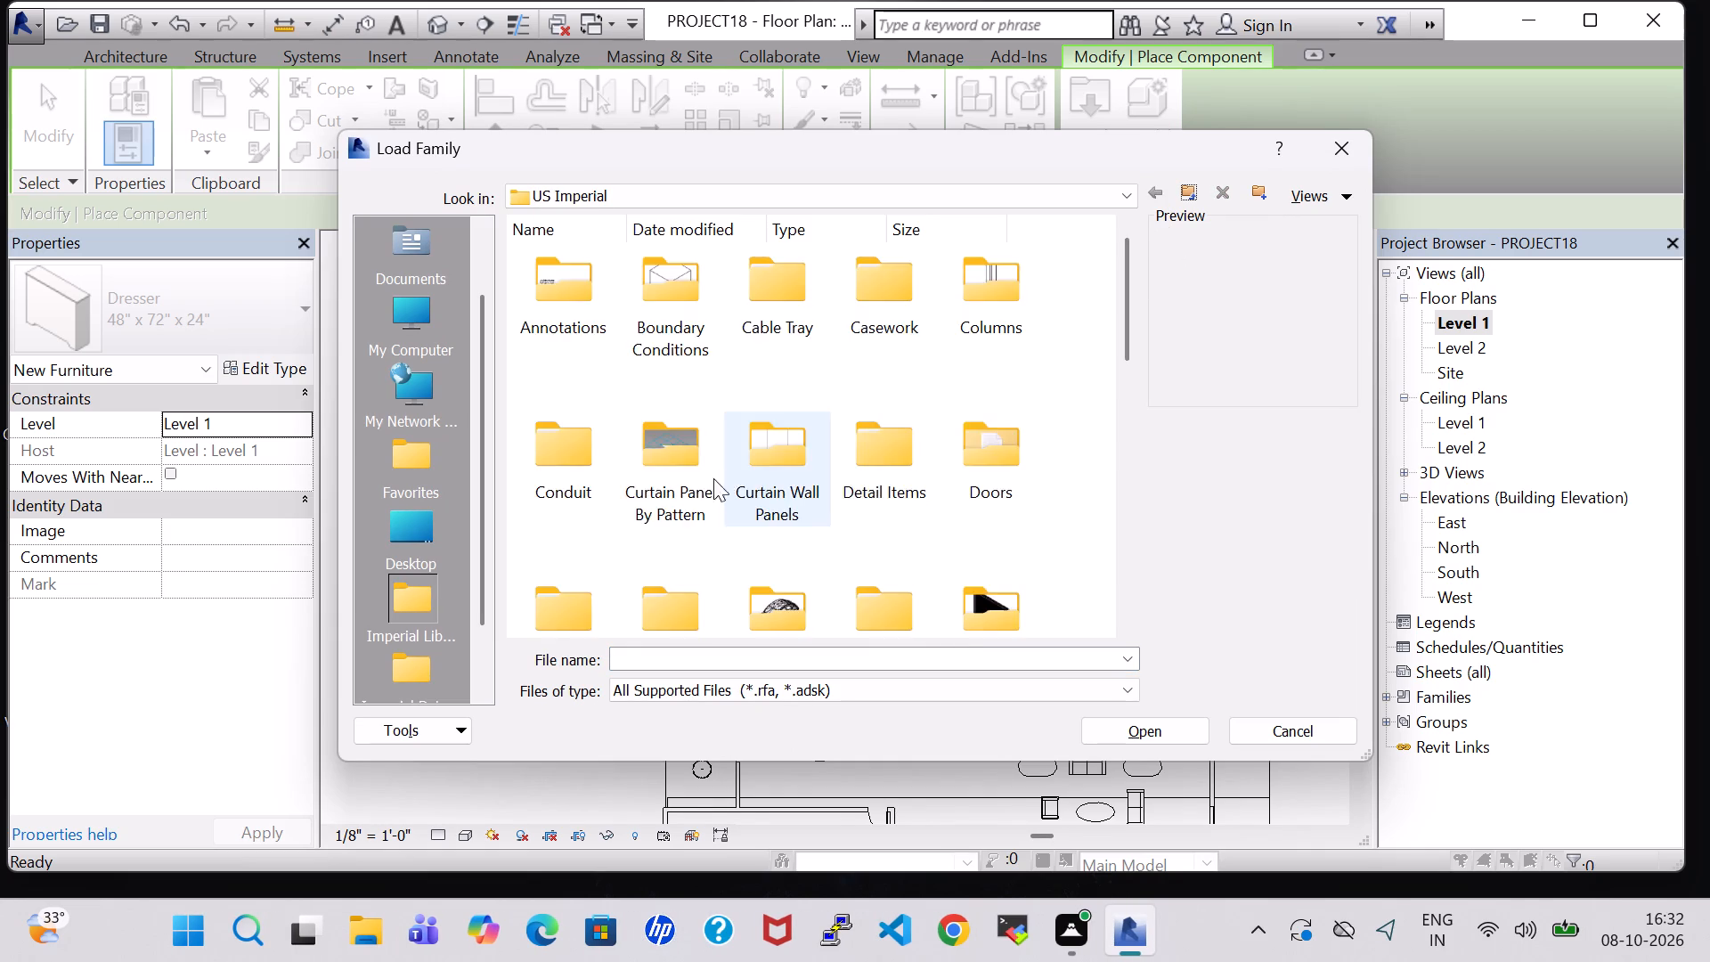
{"action": "scroll", "coordinate": [685, 510], "scroll_direction": "down", "scroll_amount": 5}
{"action": "double_click", "coordinate": [649, 550]}
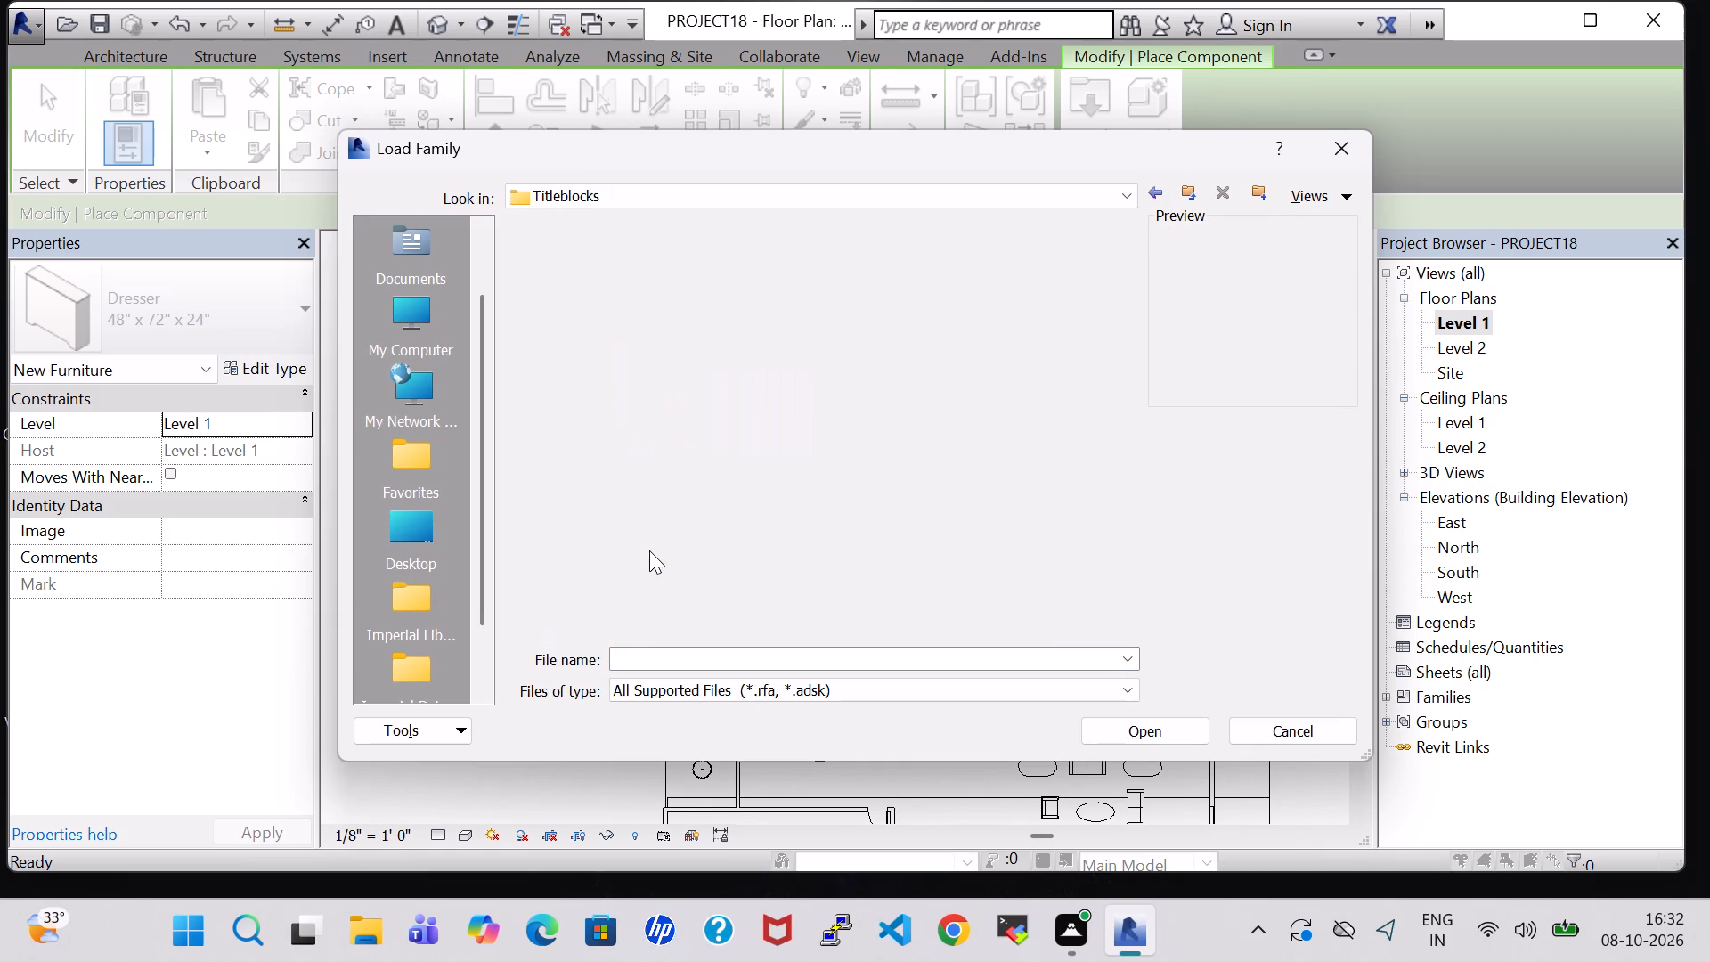
{"action": "left_click", "coordinate": [1160, 195]}
Load the Walk-Off Mat family from the US Imperial library's Sustainable Design folder.
{"action": "scroll", "coordinate": [1051, 542], "scroll_direction": "down", "scroll_amount": 2}
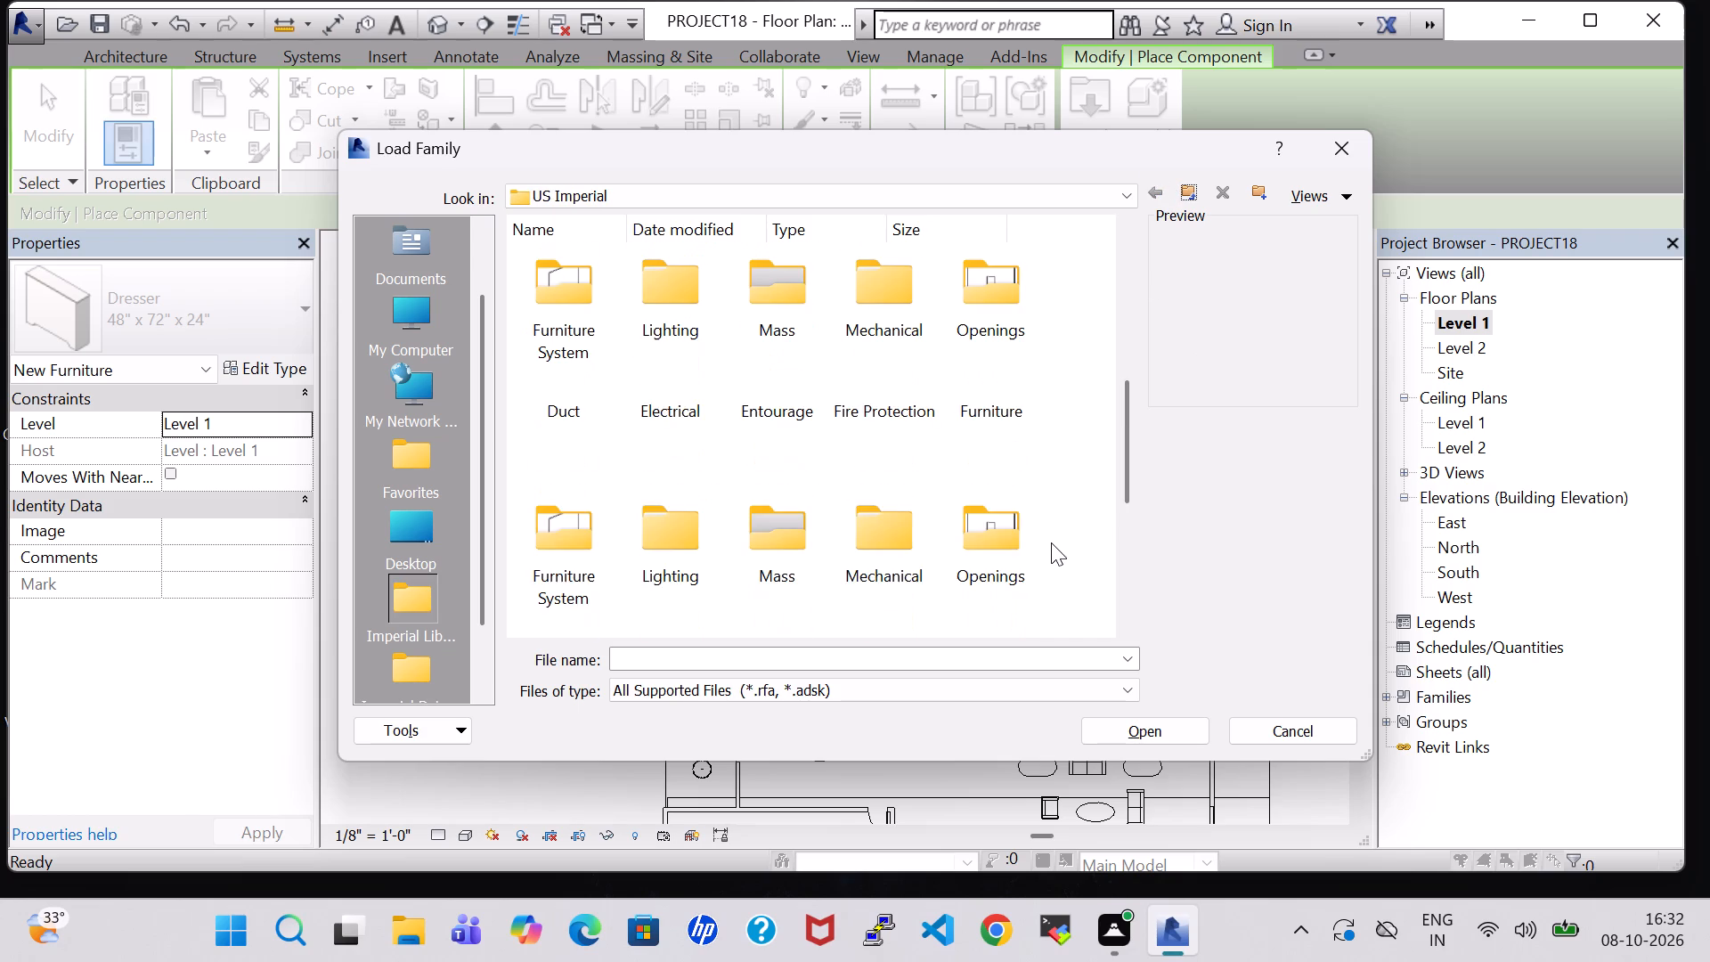
{"action": "scroll", "coordinate": [951, 502], "scroll_direction": "down", "scroll_amount": 2}
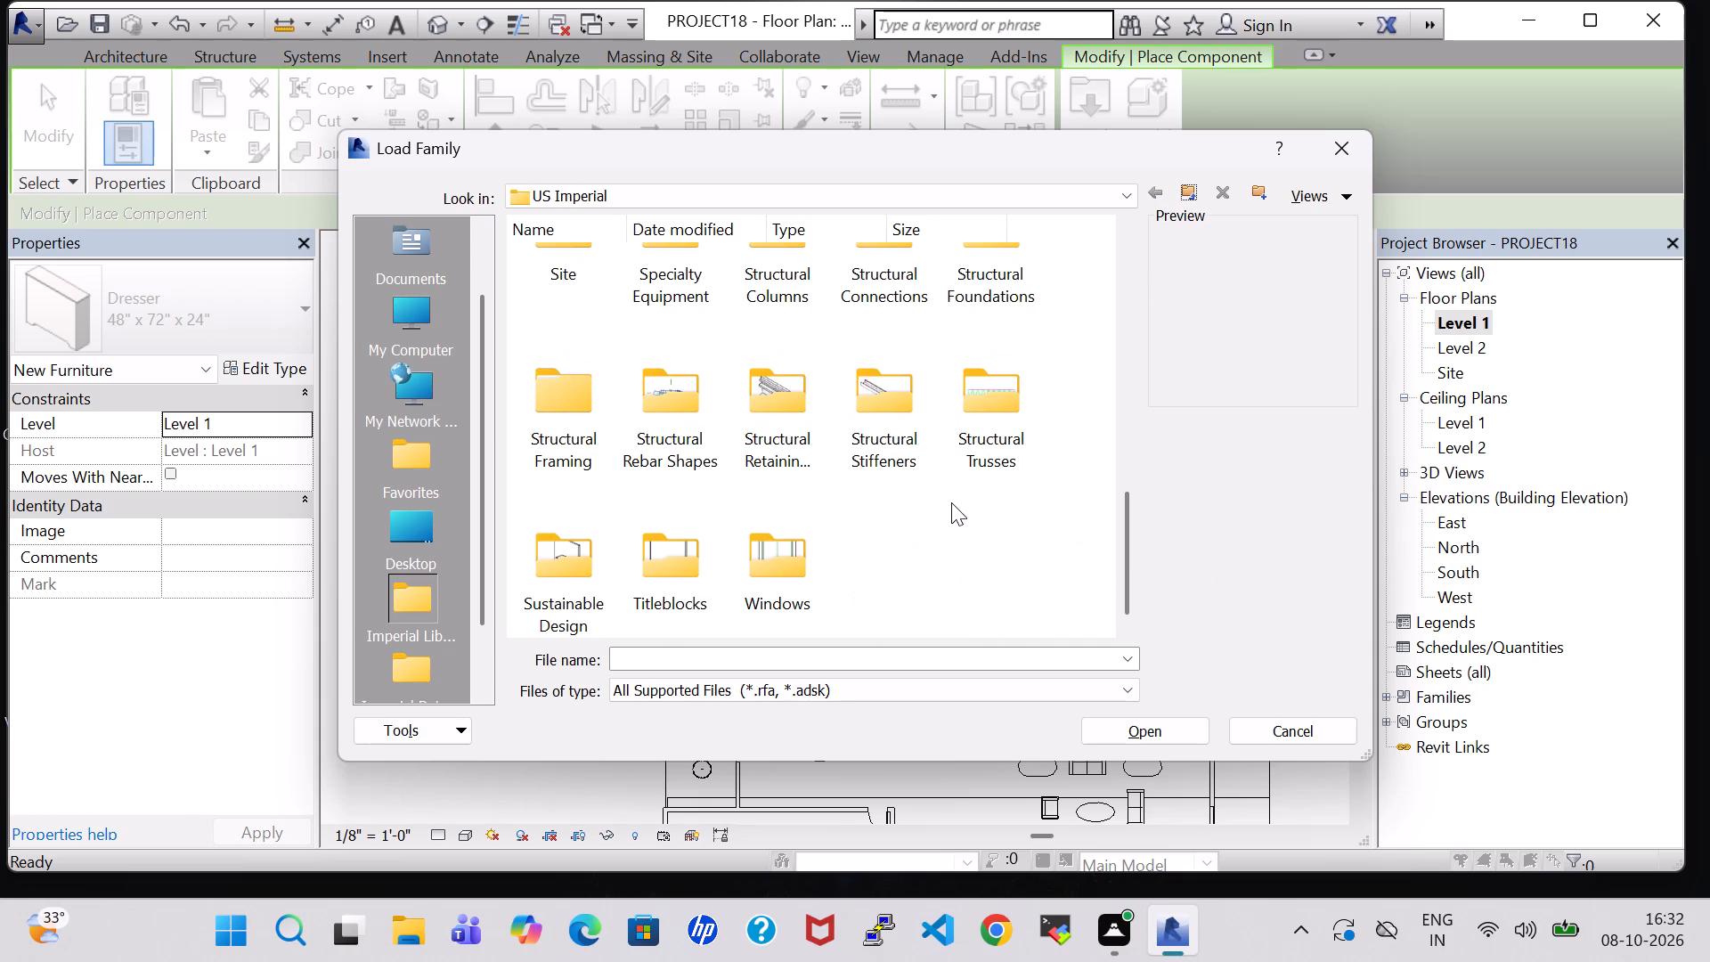
{"action": "double_click", "coordinate": [530, 589]}
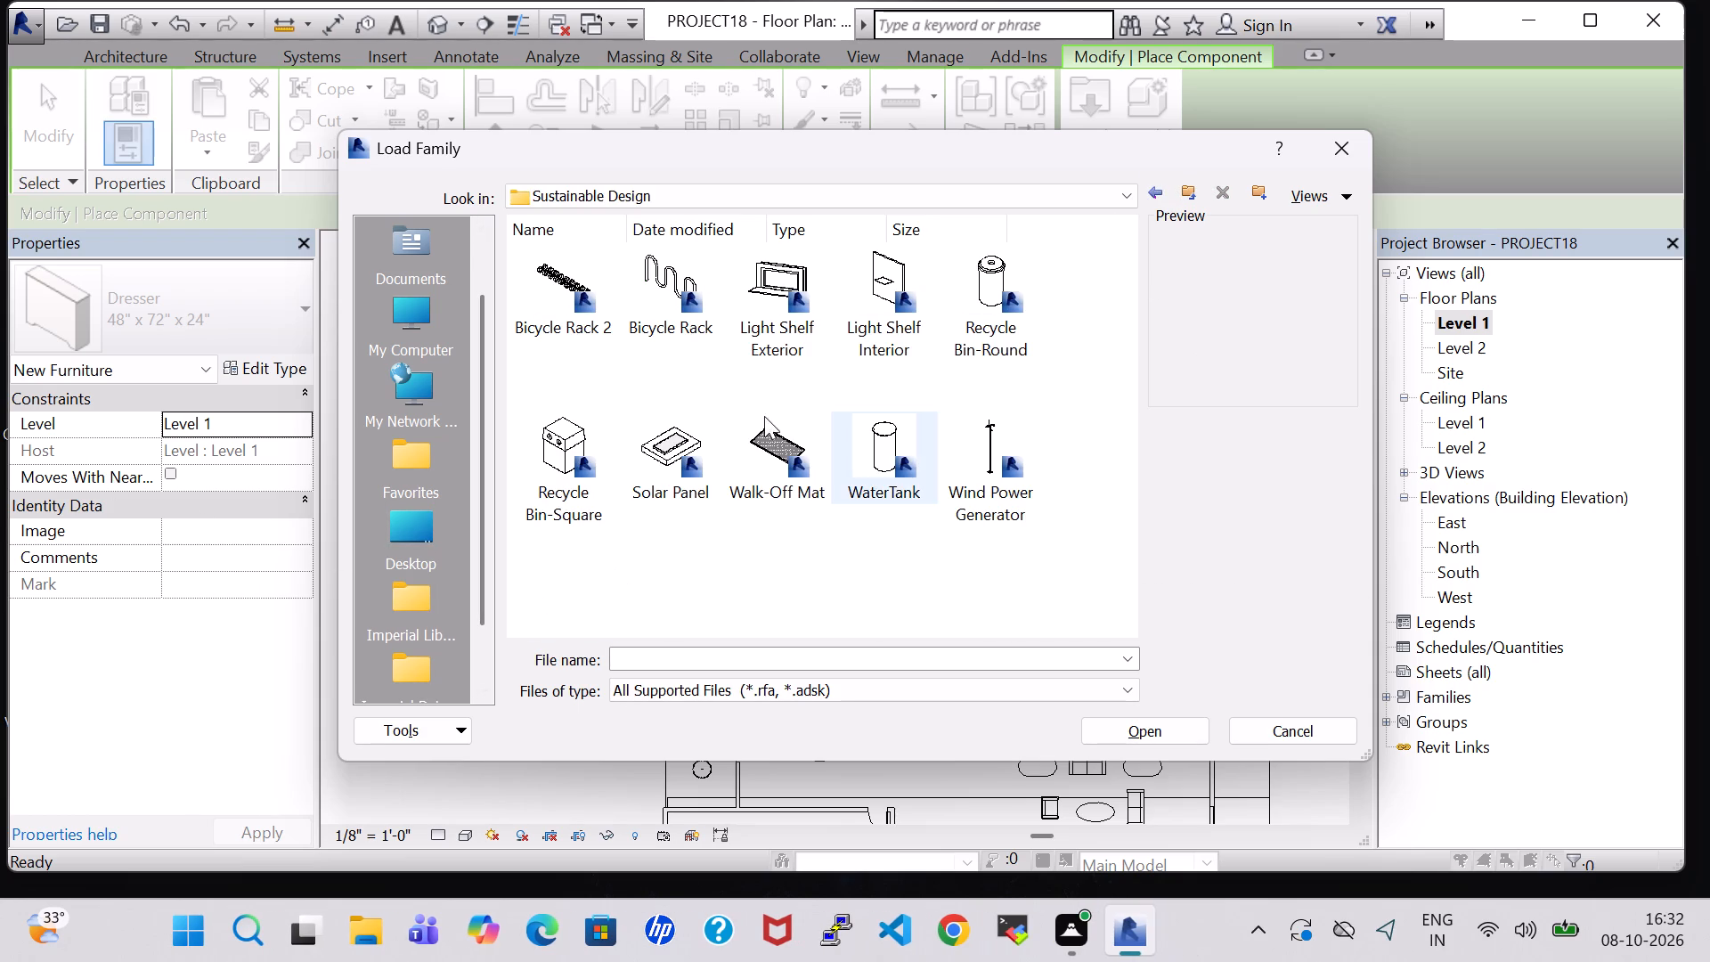
{"action": "left_click", "coordinate": [744, 407]}
{"action": "left_click", "coordinate": [752, 449]}
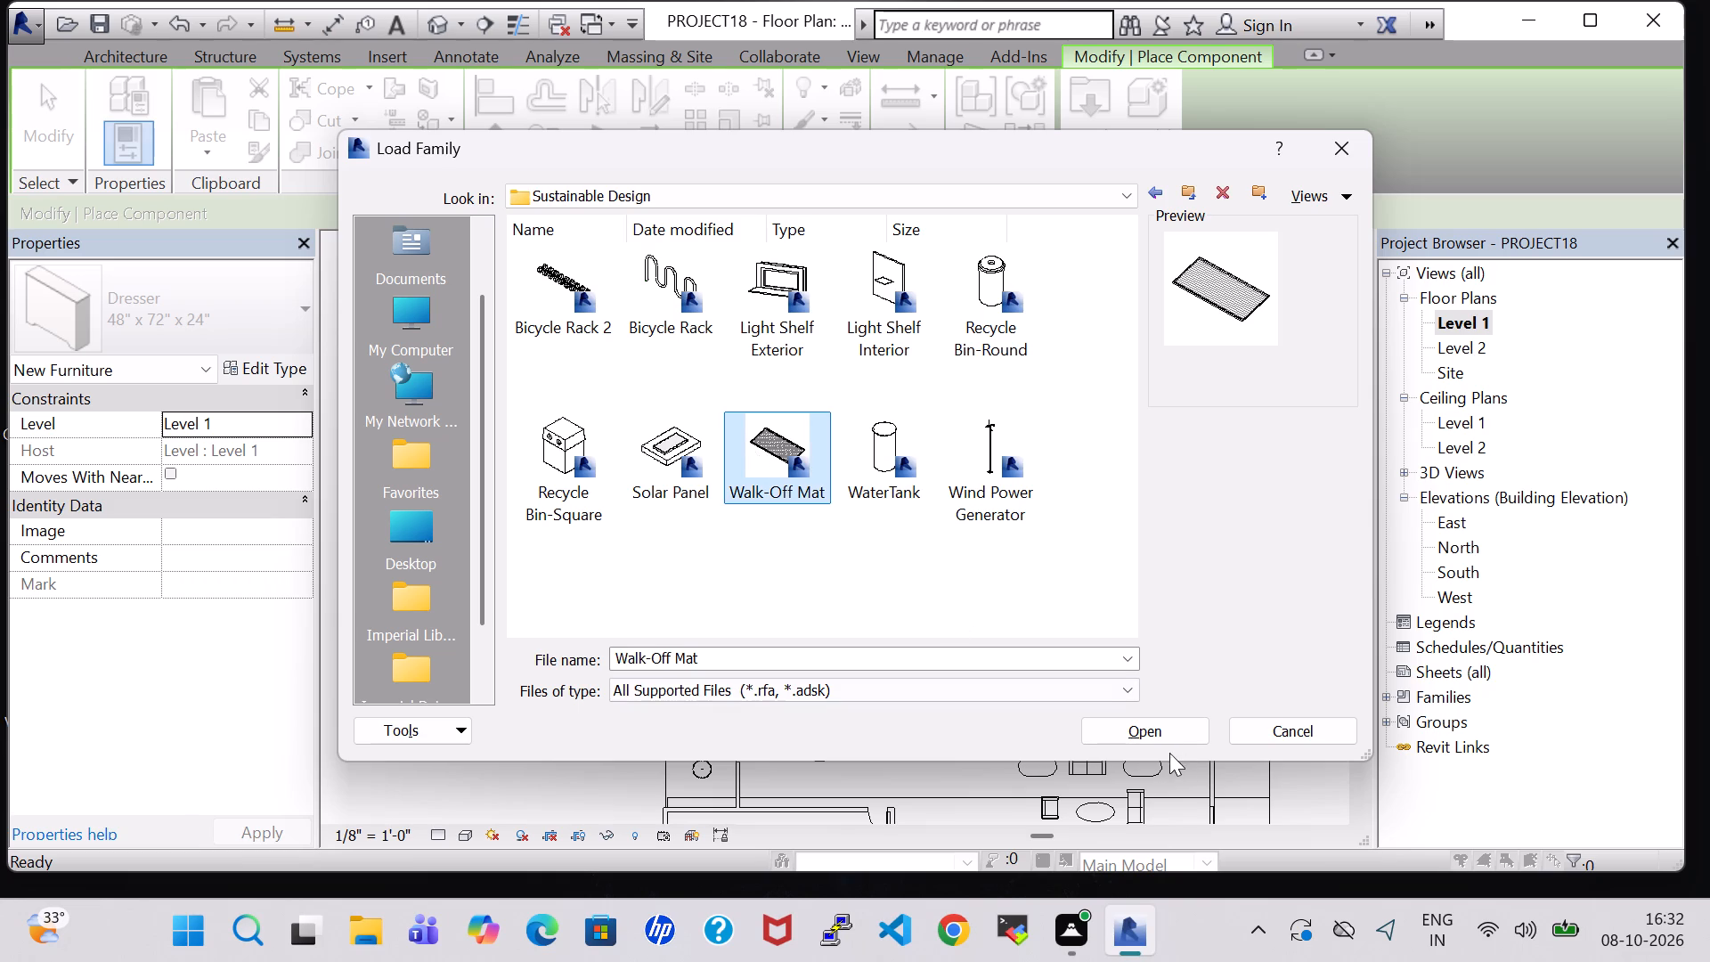
{"action": "left_click", "coordinate": [1144, 743]}
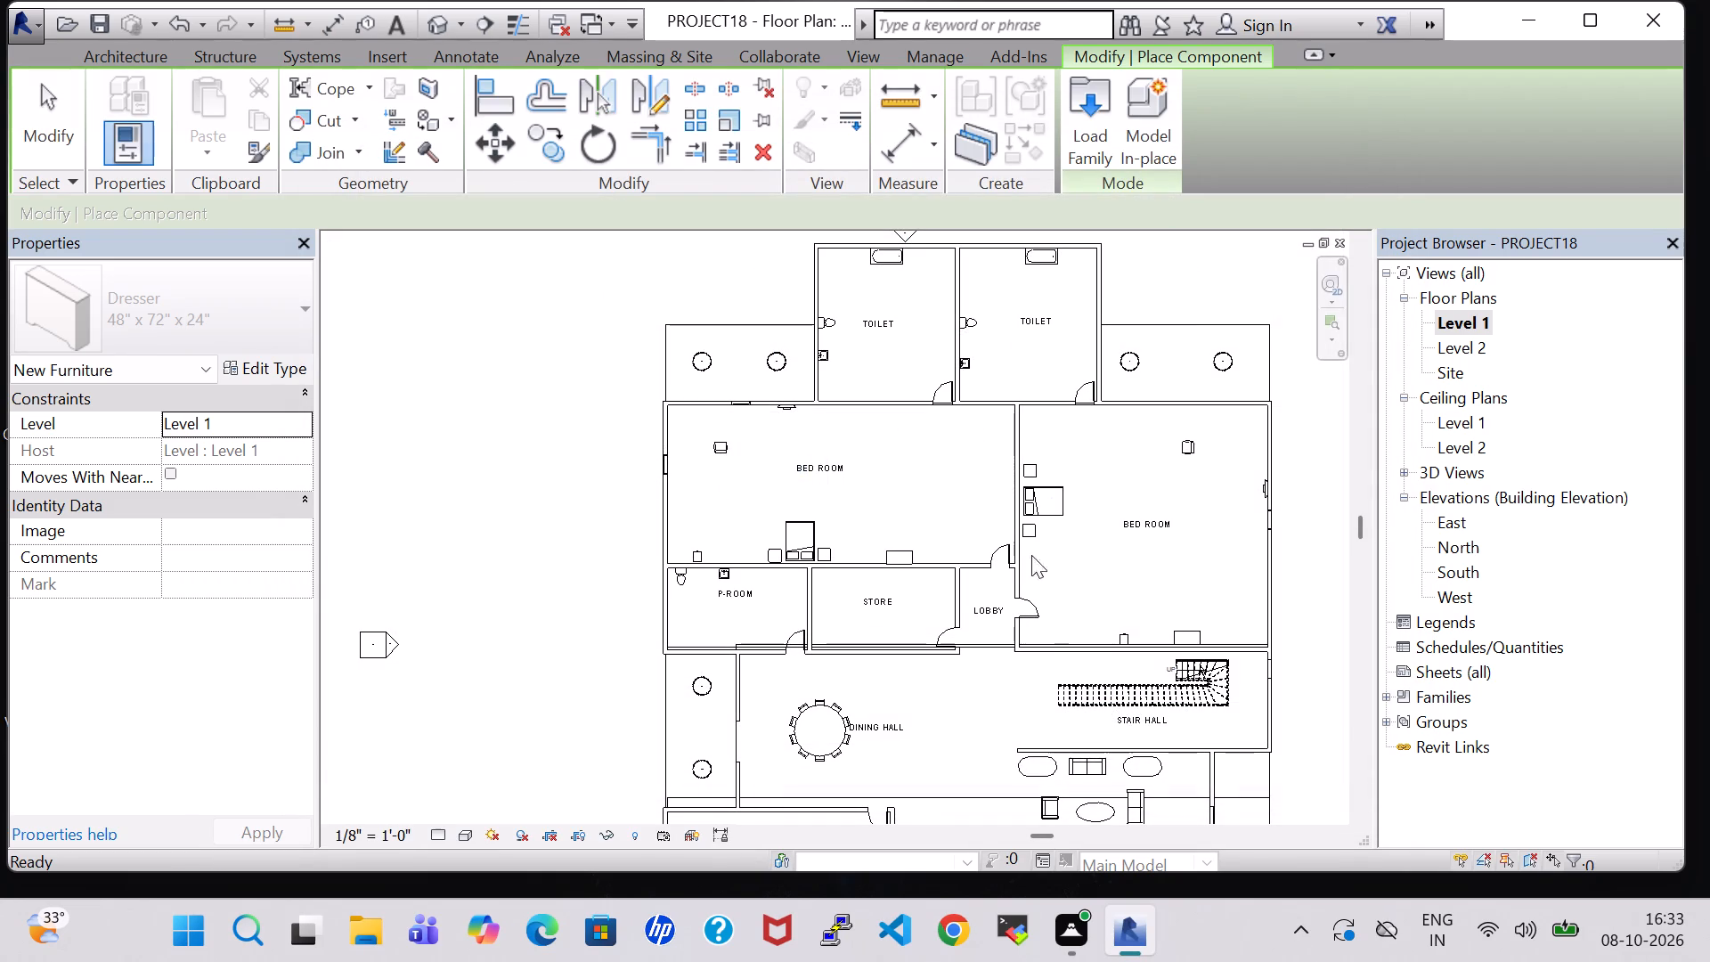
Place a 4' x 2' Walk-Off Mat near the west bedroom's north wall and another in front of the east bedroom's toilet door.
{"action": "scroll", "coordinate": [880, 429], "scroll_direction": "up", "scroll_amount": 6}
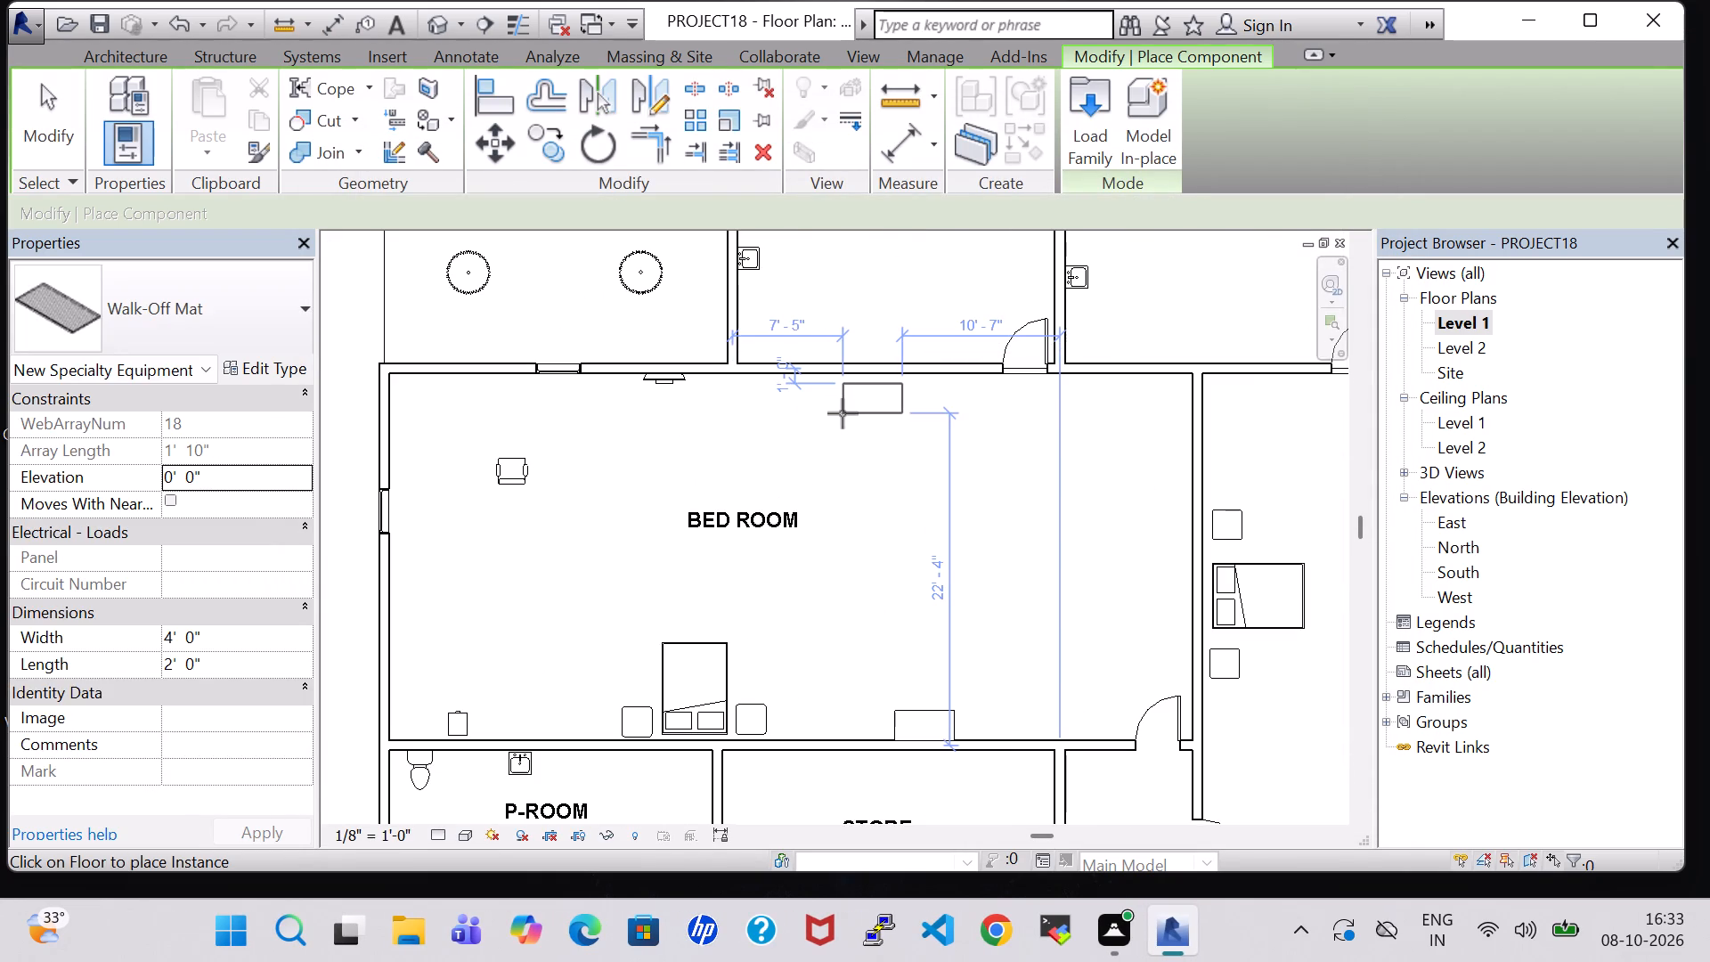
{"action": "left_click", "coordinate": [843, 413]}
{"action": "scroll", "coordinate": [1028, 416], "scroll_direction": "down", "scroll_amount": 1}
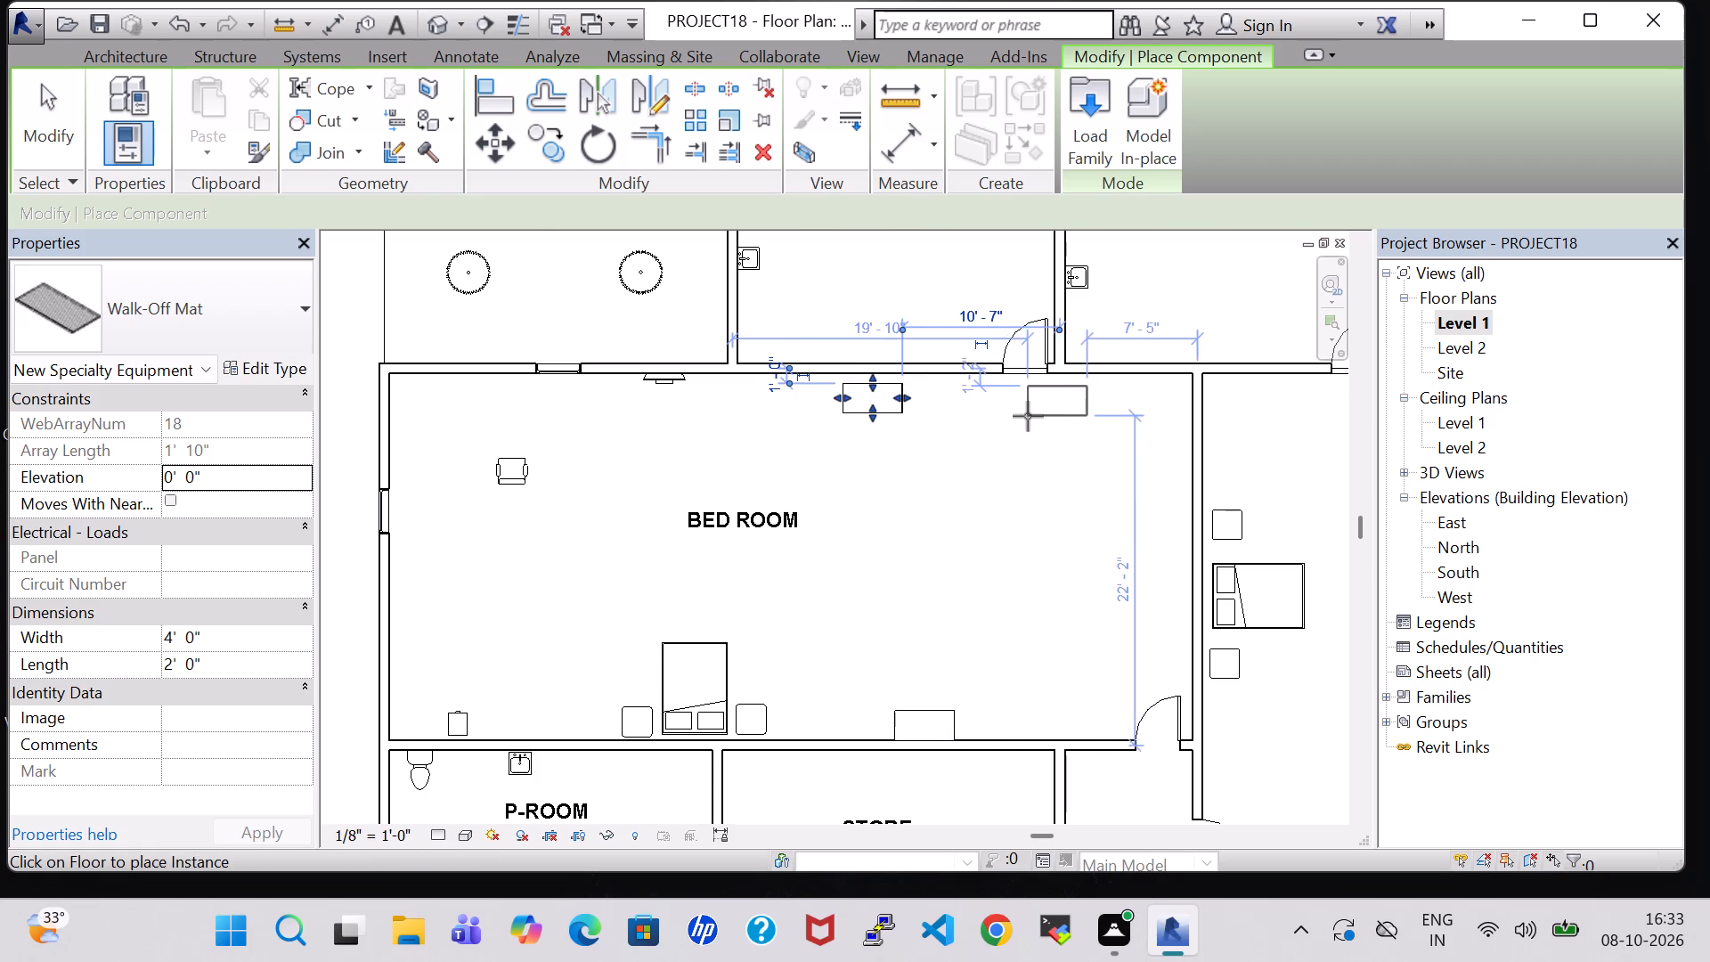
{"action": "scroll", "coordinate": [1028, 416], "scroll_direction": "down", "scroll_amount": 4}
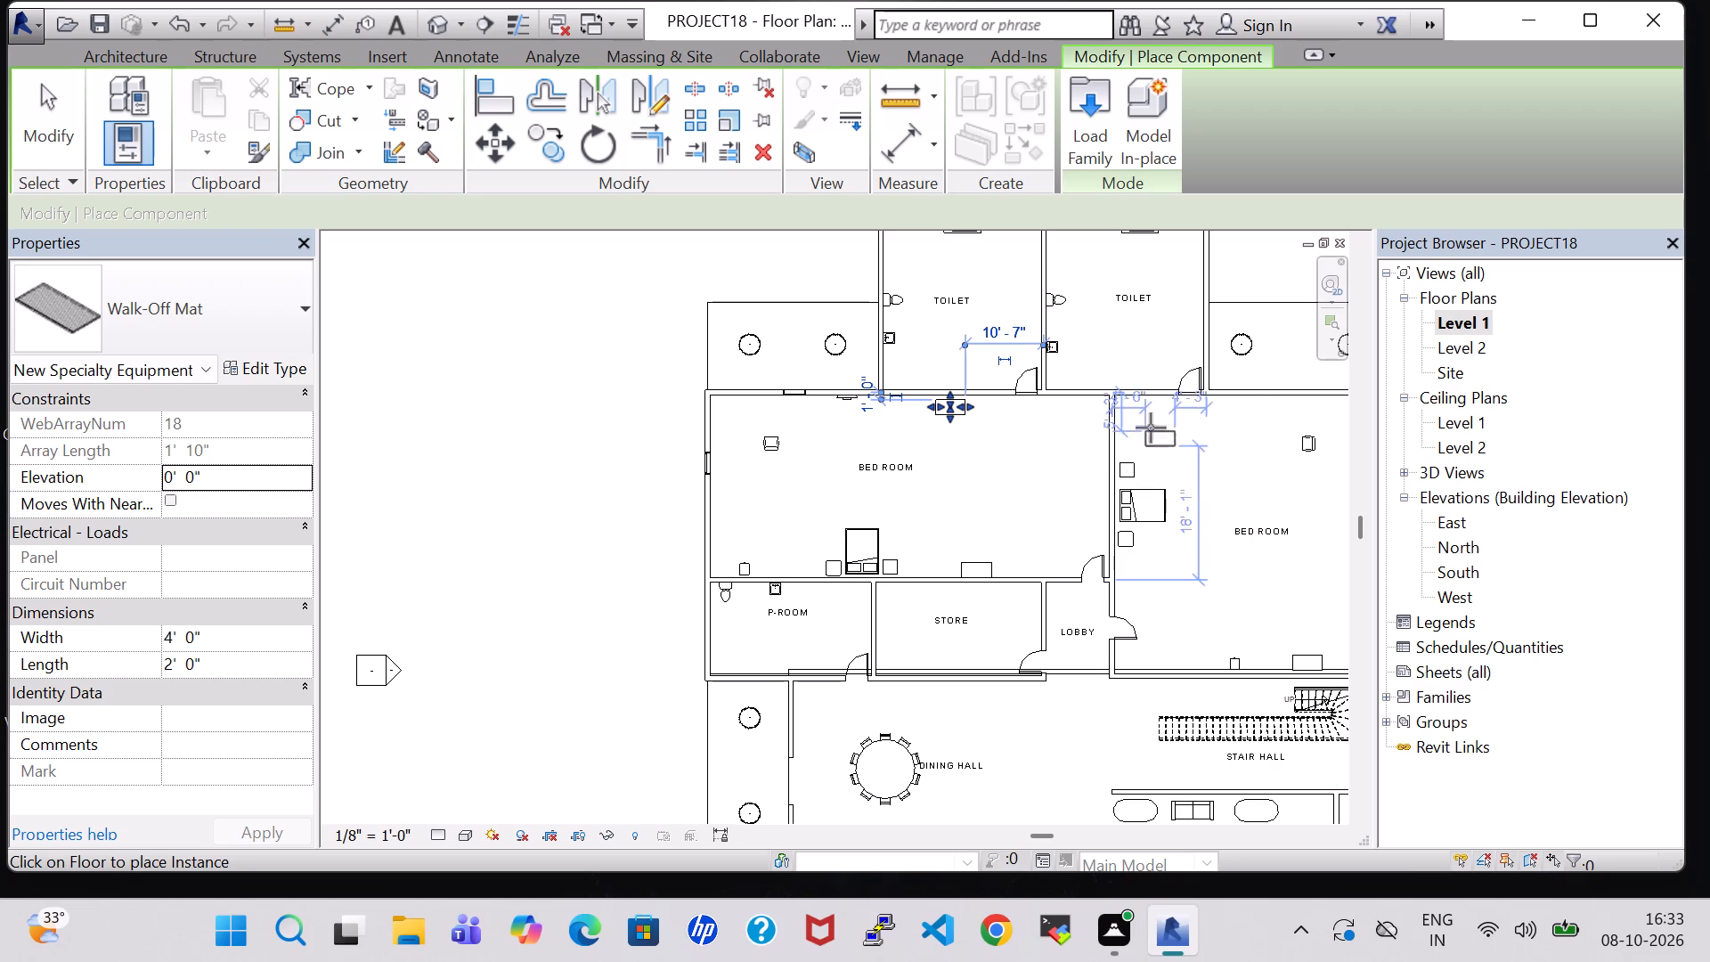
{"action": "scroll", "coordinate": [1189, 404], "scroll_direction": "up", "scroll_amount": 5}
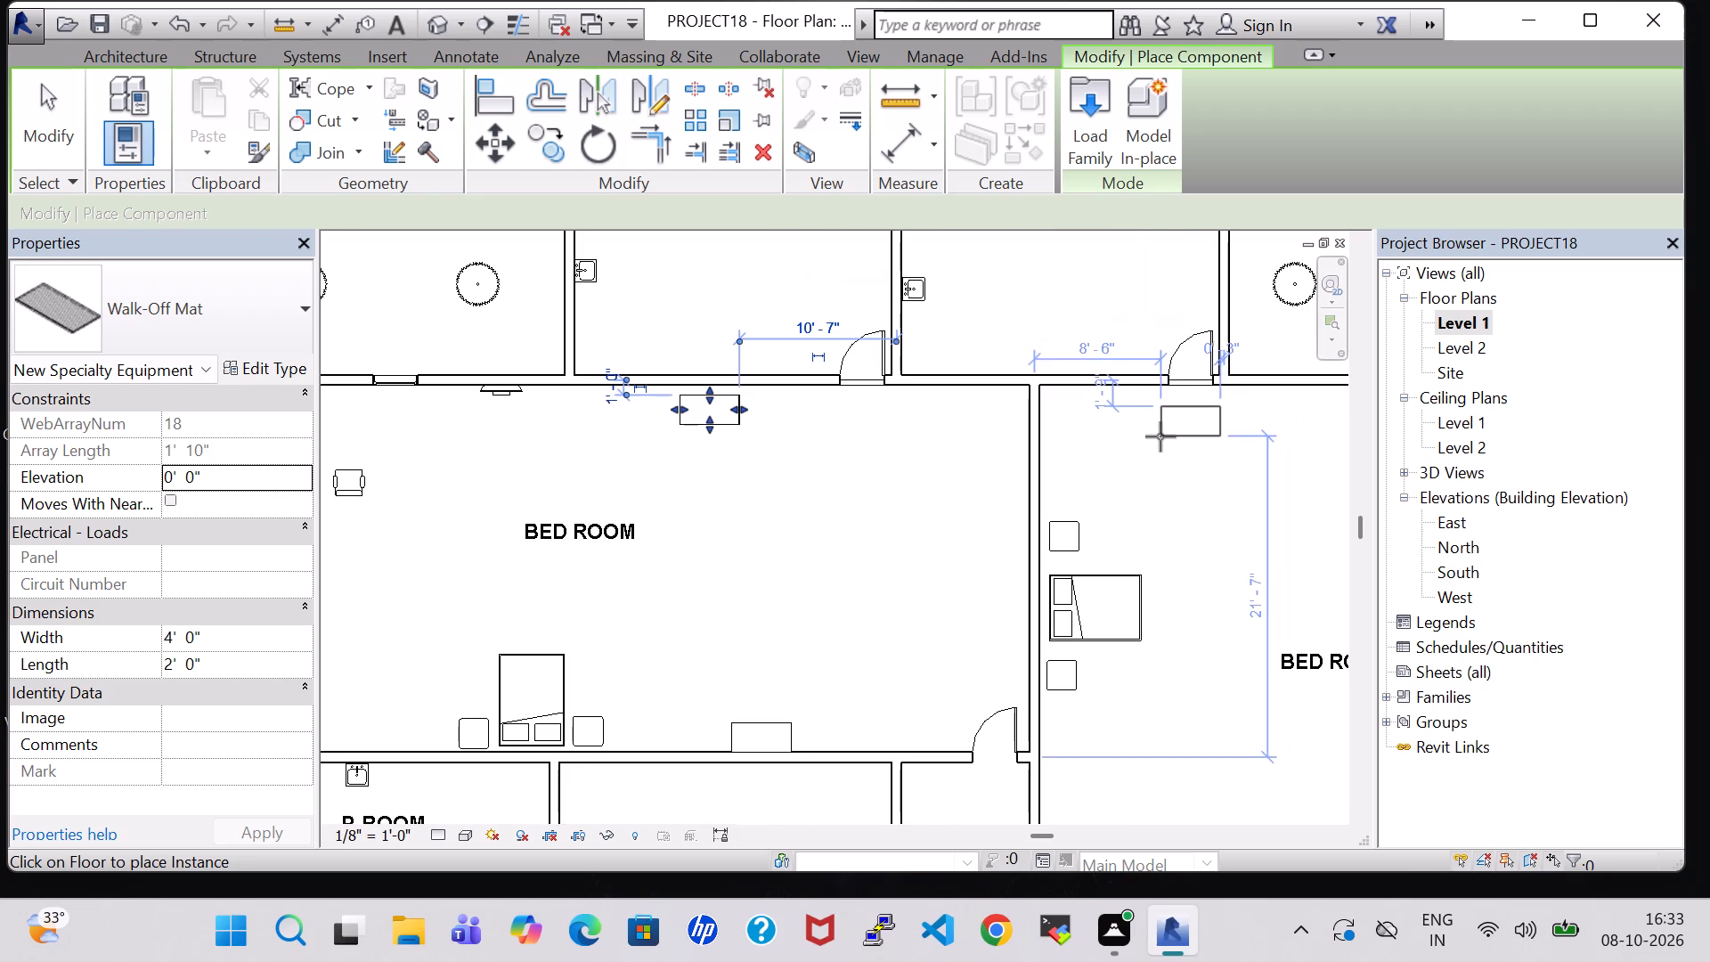
{"action": "scroll", "coordinate": [1156, 417], "scroll_direction": "up", "scroll_amount": 4}
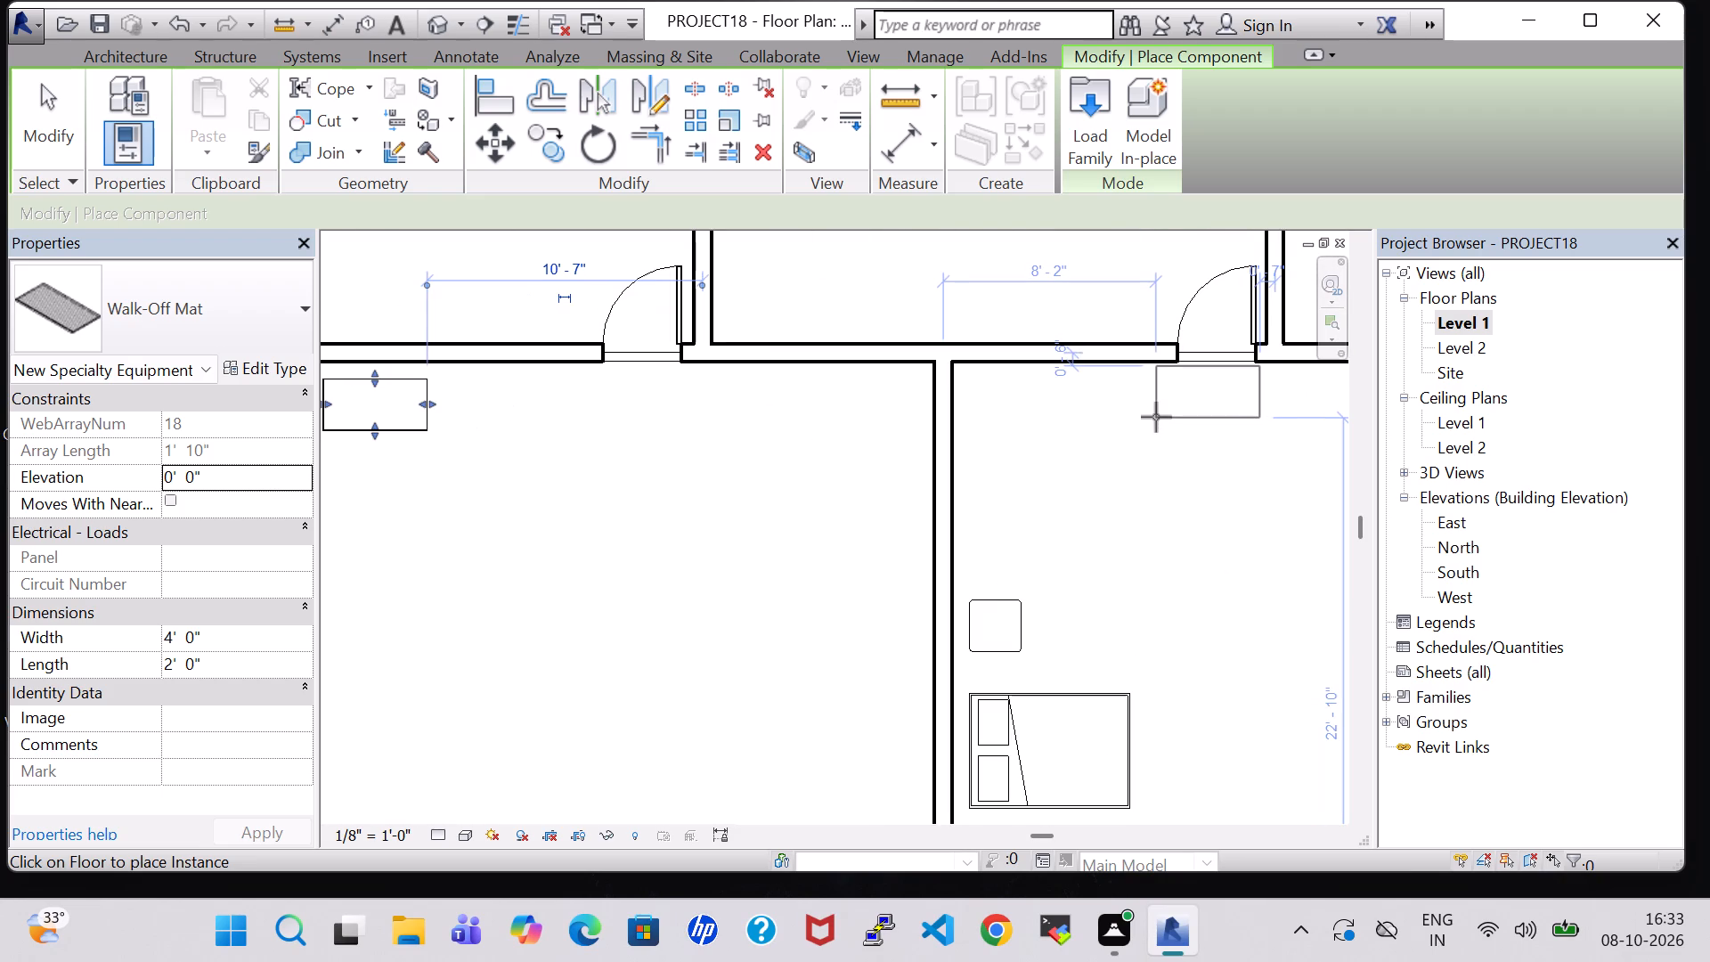
{"action": "left_click", "coordinate": [1157, 425]}
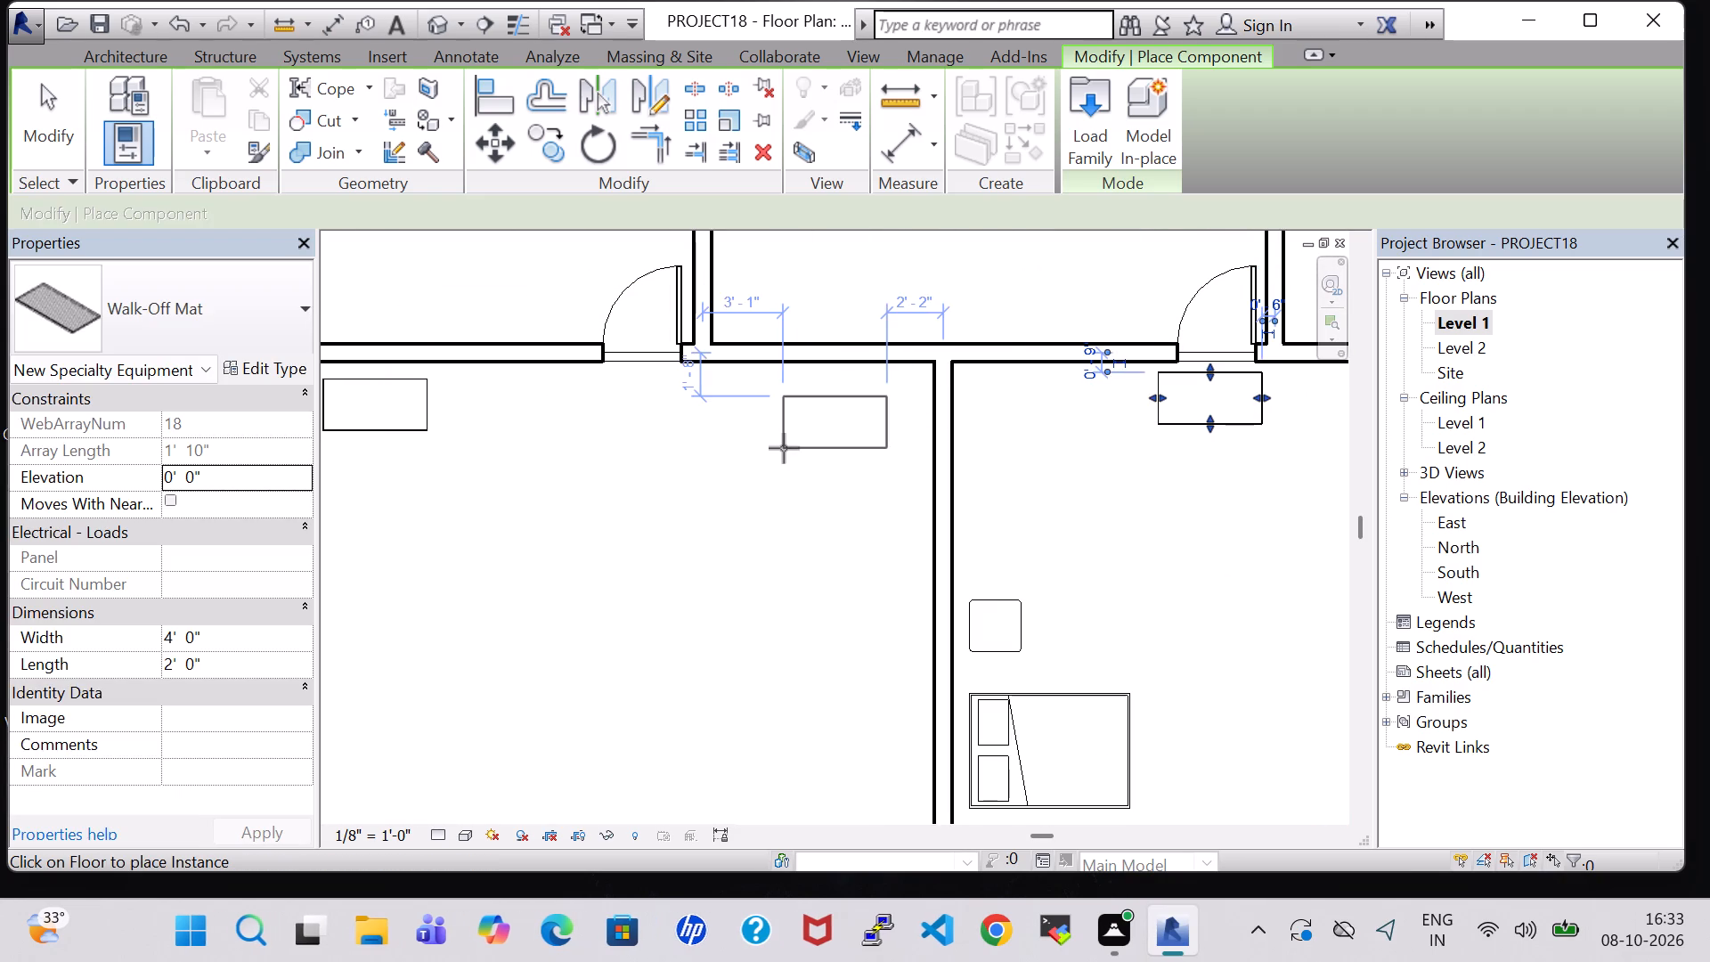
{"action": "key", "text": "Escape"}
{"action": "key", "text": "Escape"}
Move the west bedroom's Walk-Off Mat east along the north wall until it sits in front of the toilet door.
{"action": "left_click", "coordinate": [375, 432]}
{"action": "key", "text": "Right"}
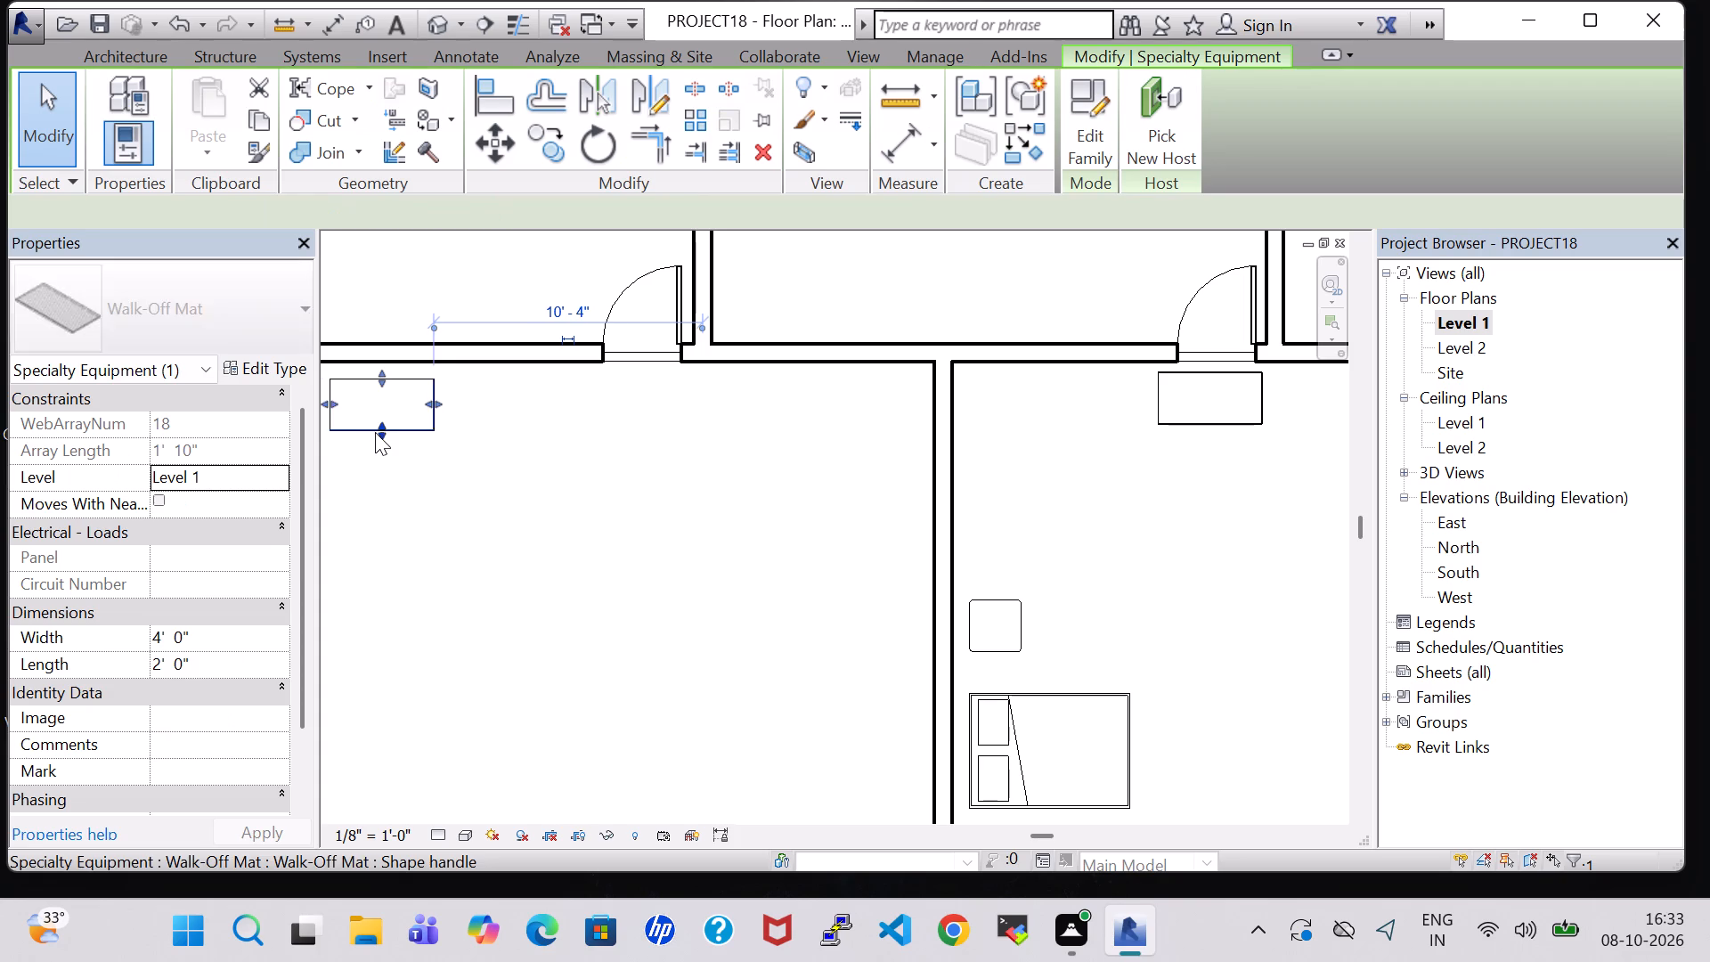
{"action": "key", "text": "Right"}
{"action": "key", "text": "Right"}
{"action": "key", "text": "Right"}
{"action": "key", "text": "Right"}
{"action": "key", "text": "Right"}
{"action": "key", "text": "Right"}
{"action": "key", "text": "Right"}
{"action": "key", "text": "Right"}
{"action": "key", "text": "Right"}
{"action": "key", "text": "Right"}
{"action": "key", "text": "Right"}
{"action": "key", "text": "Right"}
{"action": "key", "text": "Right"}
{"action": "key", "text": "Right"}
{"action": "key", "text": "Right"}
{"action": "key", "text": "Right"}
{"action": "key", "text": "Right"}
{"action": "key", "text": "Right"}
{"action": "key", "text": "Right"}
{"action": "key", "text": "Right"}
{"action": "key", "text": "Right"}
{"action": "key", "text": "Right"}
{"action": "key", "text": "Right"}
{"action": "key", "text": "Right"}
{"action": "key", "text": "Right"}
{"action": "key", "text": "Right"}
{"action": "key", "text": "Right"}
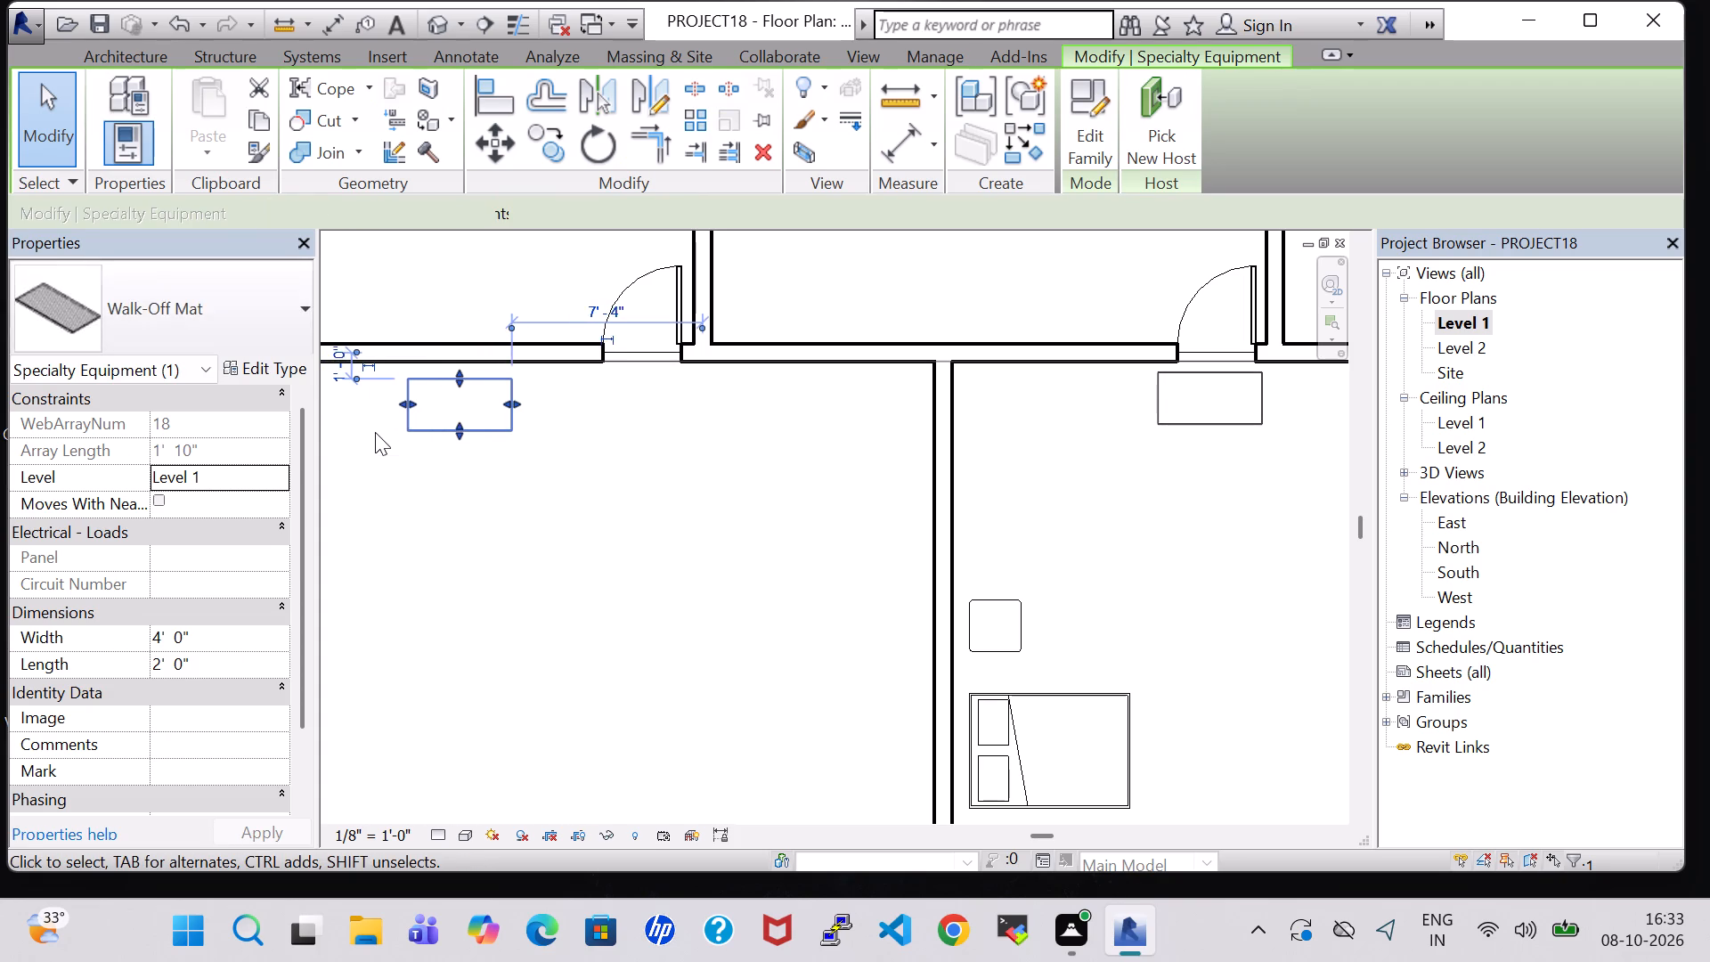
{"action": "key", "text": "Right"}
{"action": "key", "text": "Right"}
{"action": "key", "text": "Right"}
{"action": "key", "text": "Right"}
{"action": "key", "text": "Right"}
{"action": "key", "text": "Right"}
{"action": "key", "text": "Right"}
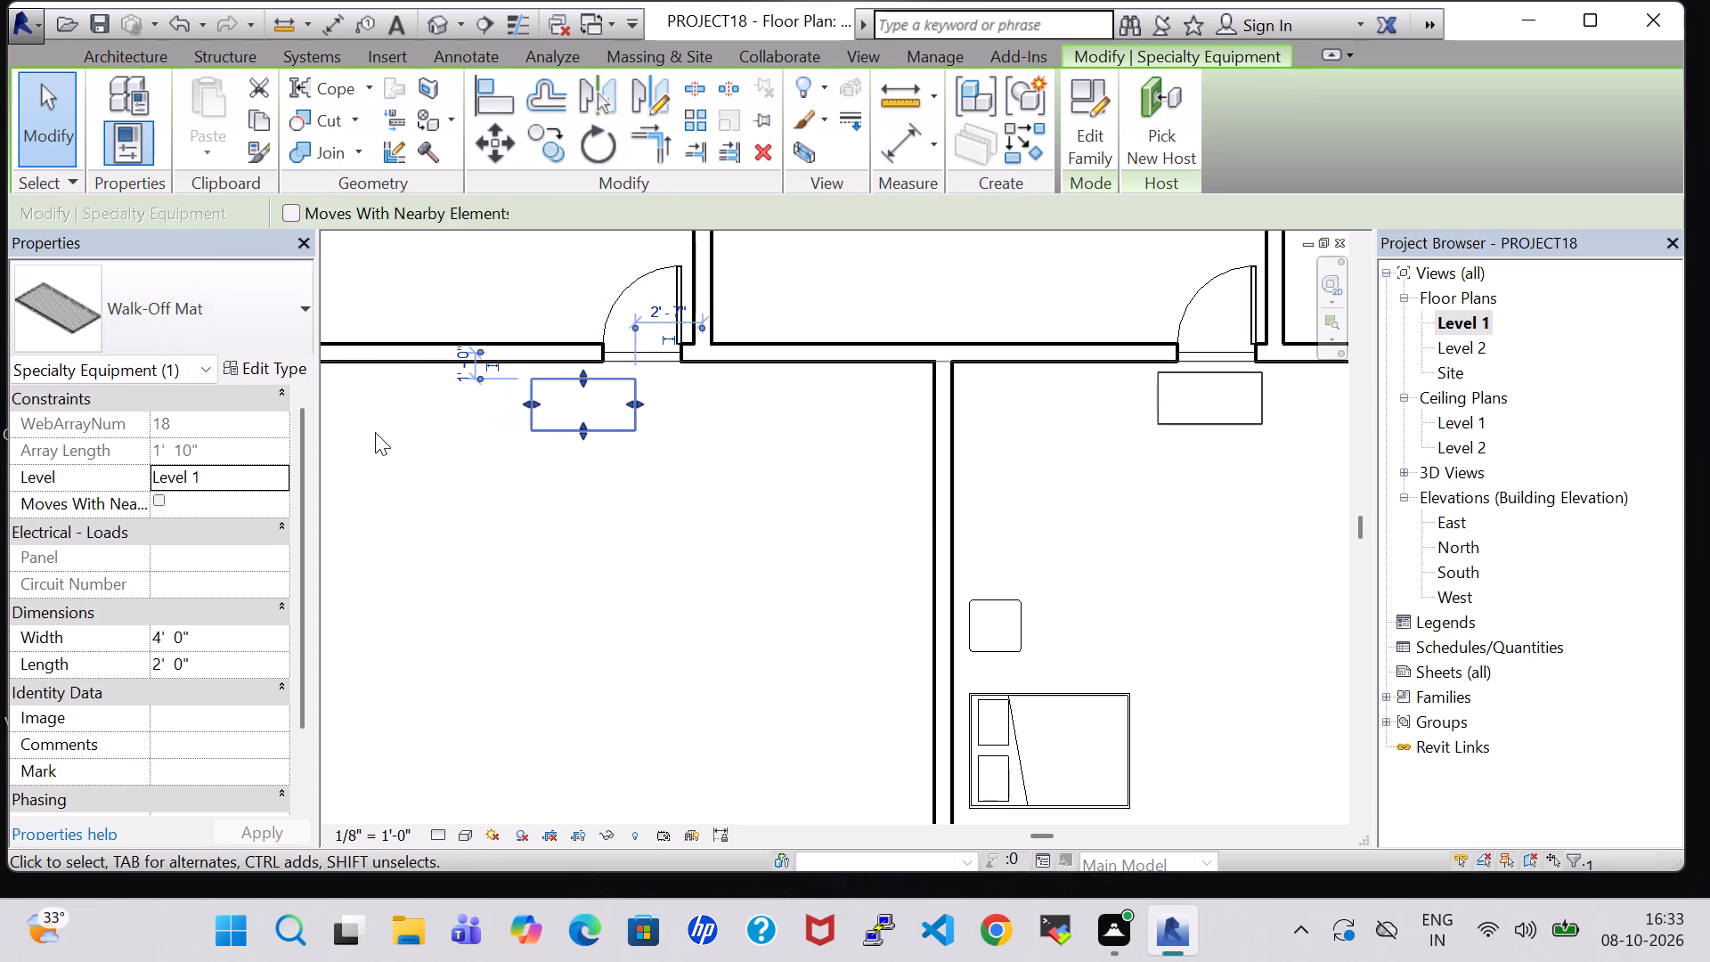
{"action": "key", "text": "Right"}
{"action": "key", "text": "Right"}
{"action": "key", "text": "Right"}
{"action": "key", "text": "Right"}
{"action": "key", "text": "Right"}
{"action": "key", "text": "Right"}
{"action": "key", "text": "Right"}
{"action": "key", "text": "Right"}
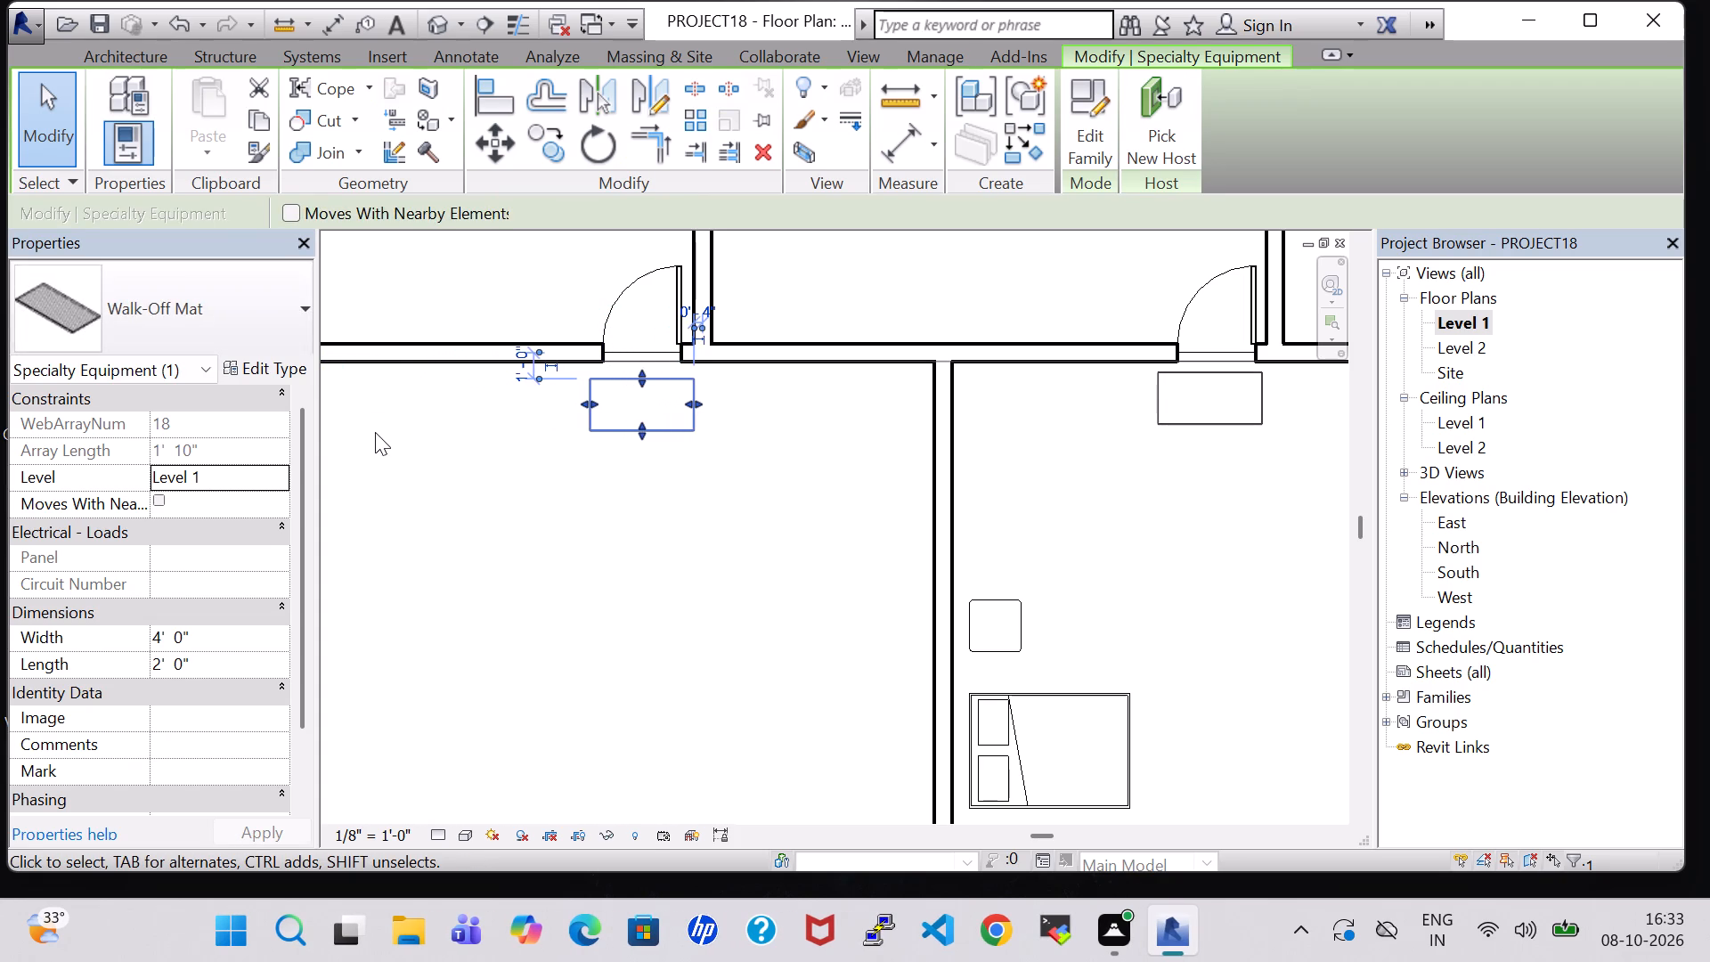
{"action": "left_click", "coordinate": [595, 596]}
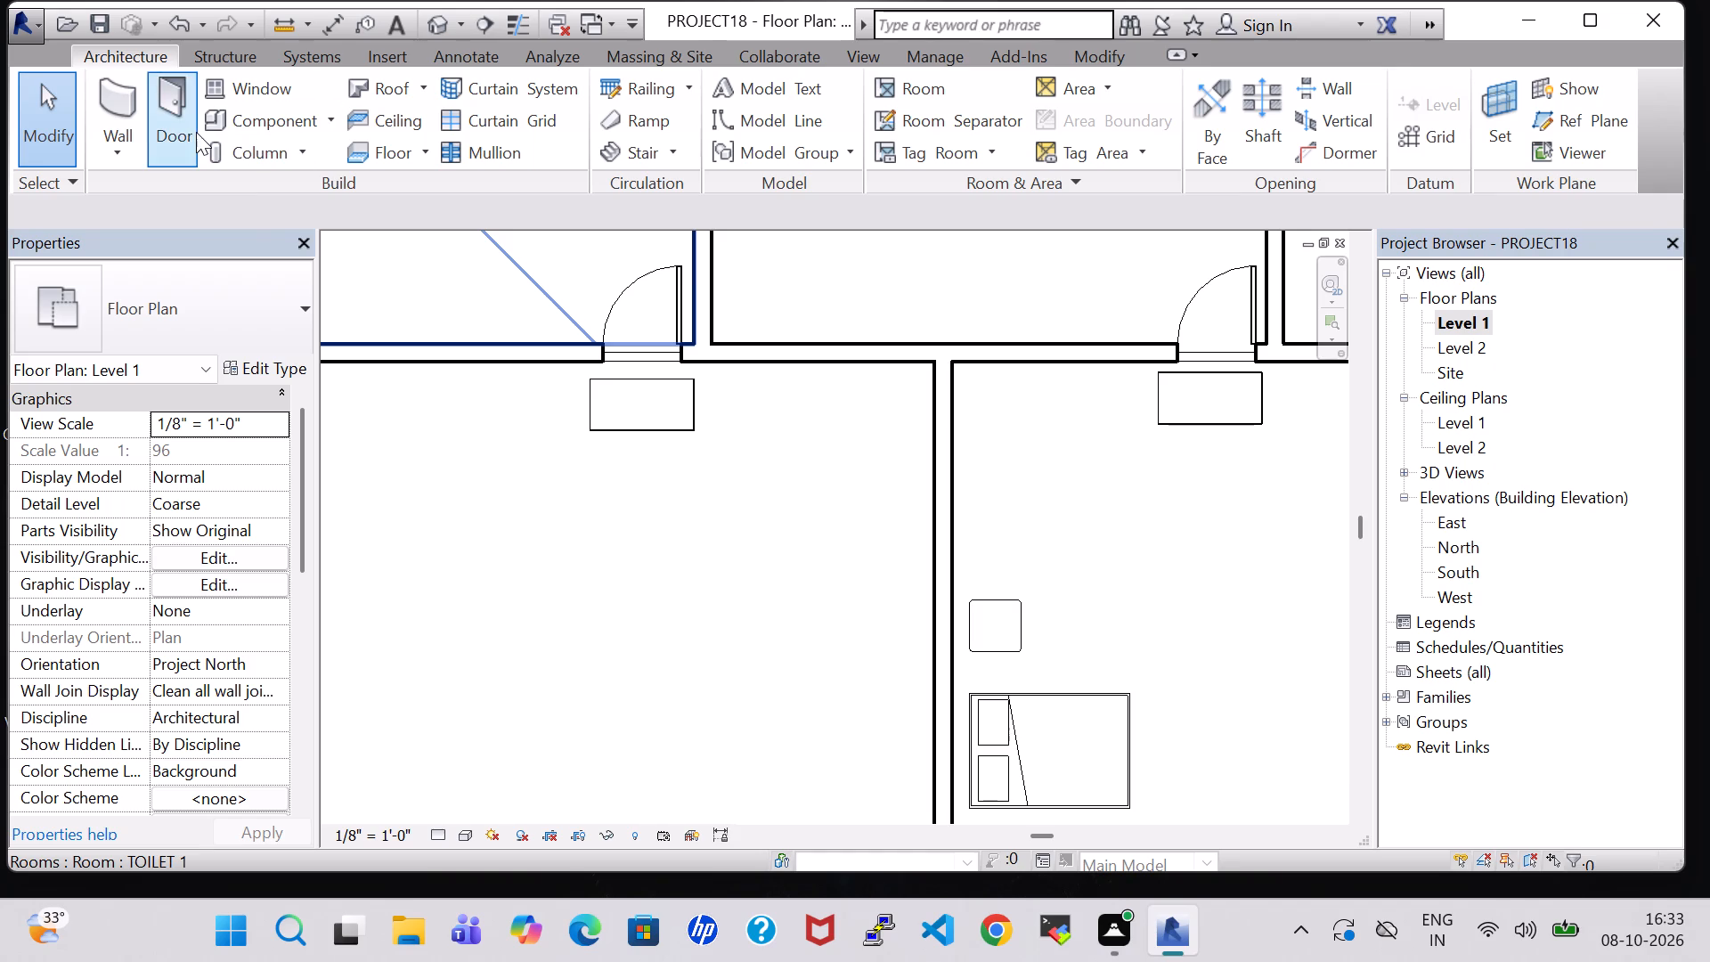
{"action": "key", "text": "Escape"}
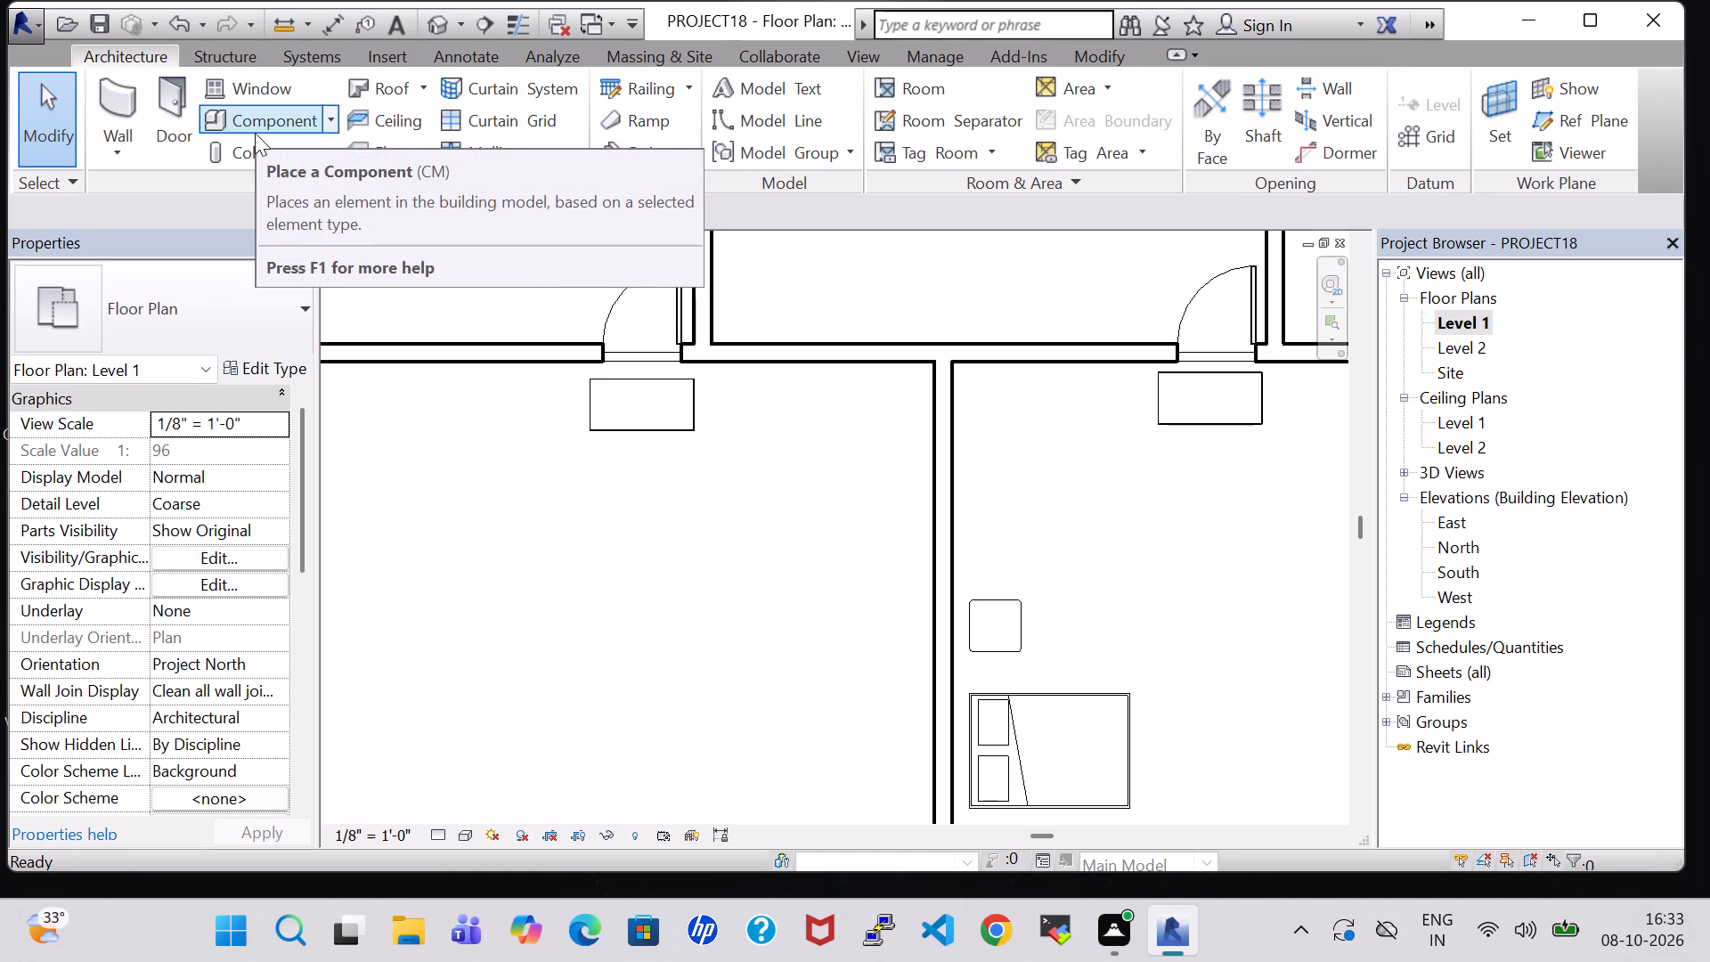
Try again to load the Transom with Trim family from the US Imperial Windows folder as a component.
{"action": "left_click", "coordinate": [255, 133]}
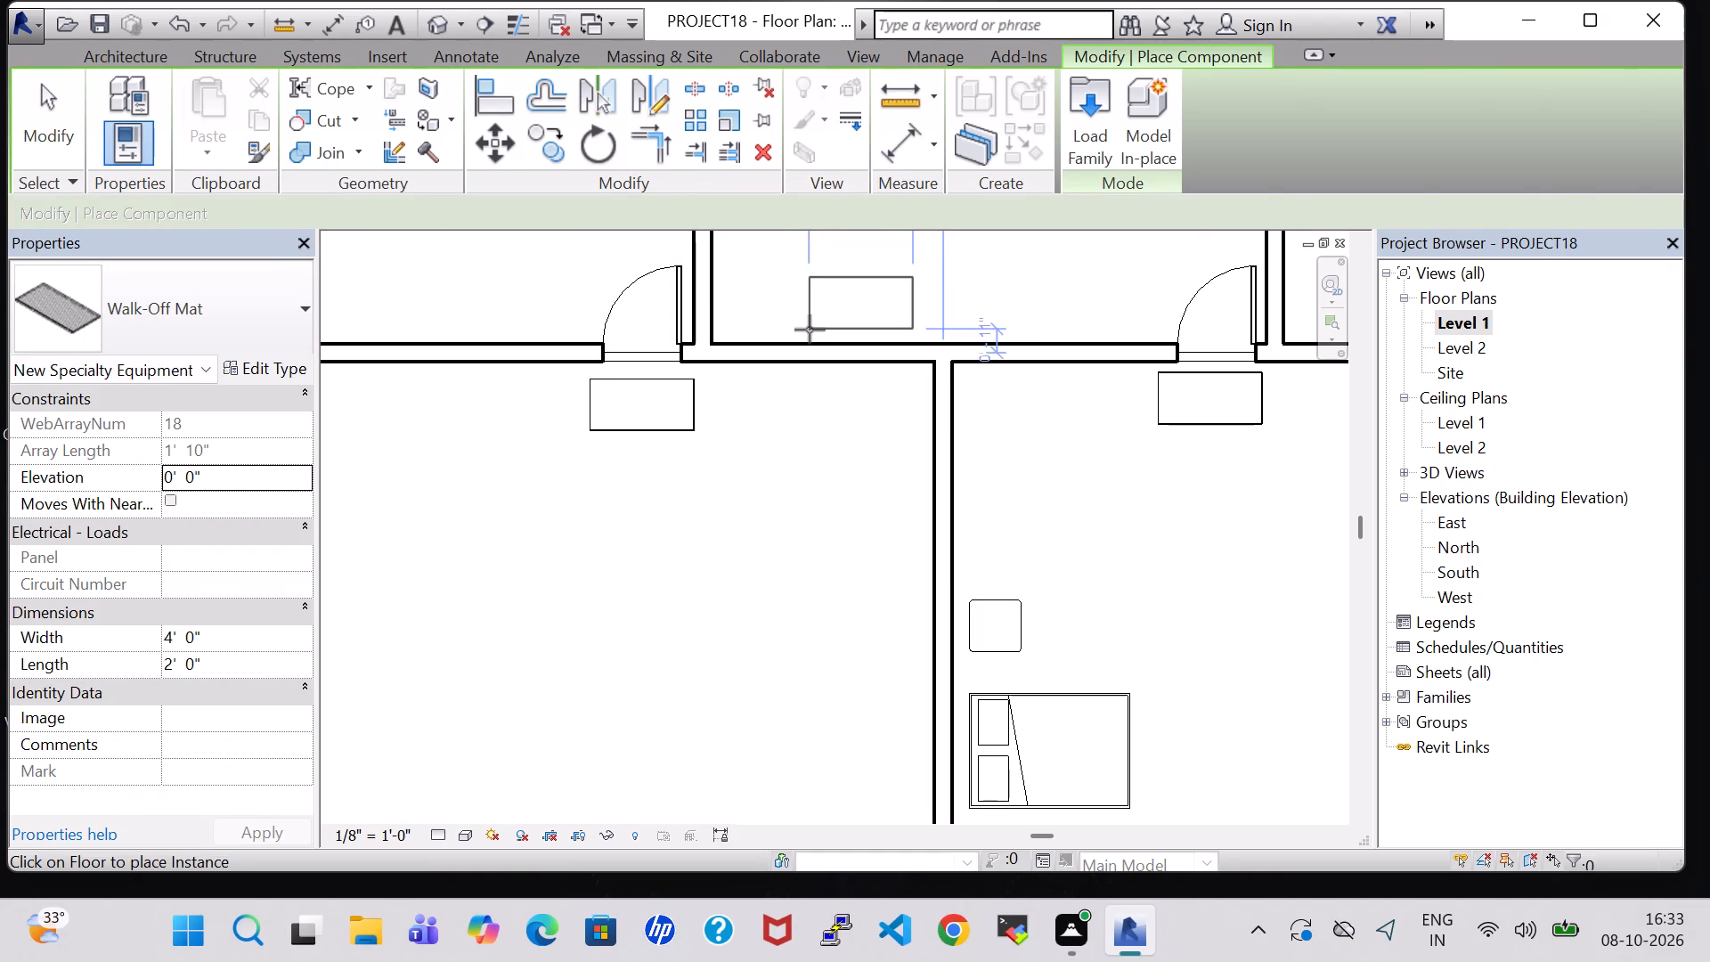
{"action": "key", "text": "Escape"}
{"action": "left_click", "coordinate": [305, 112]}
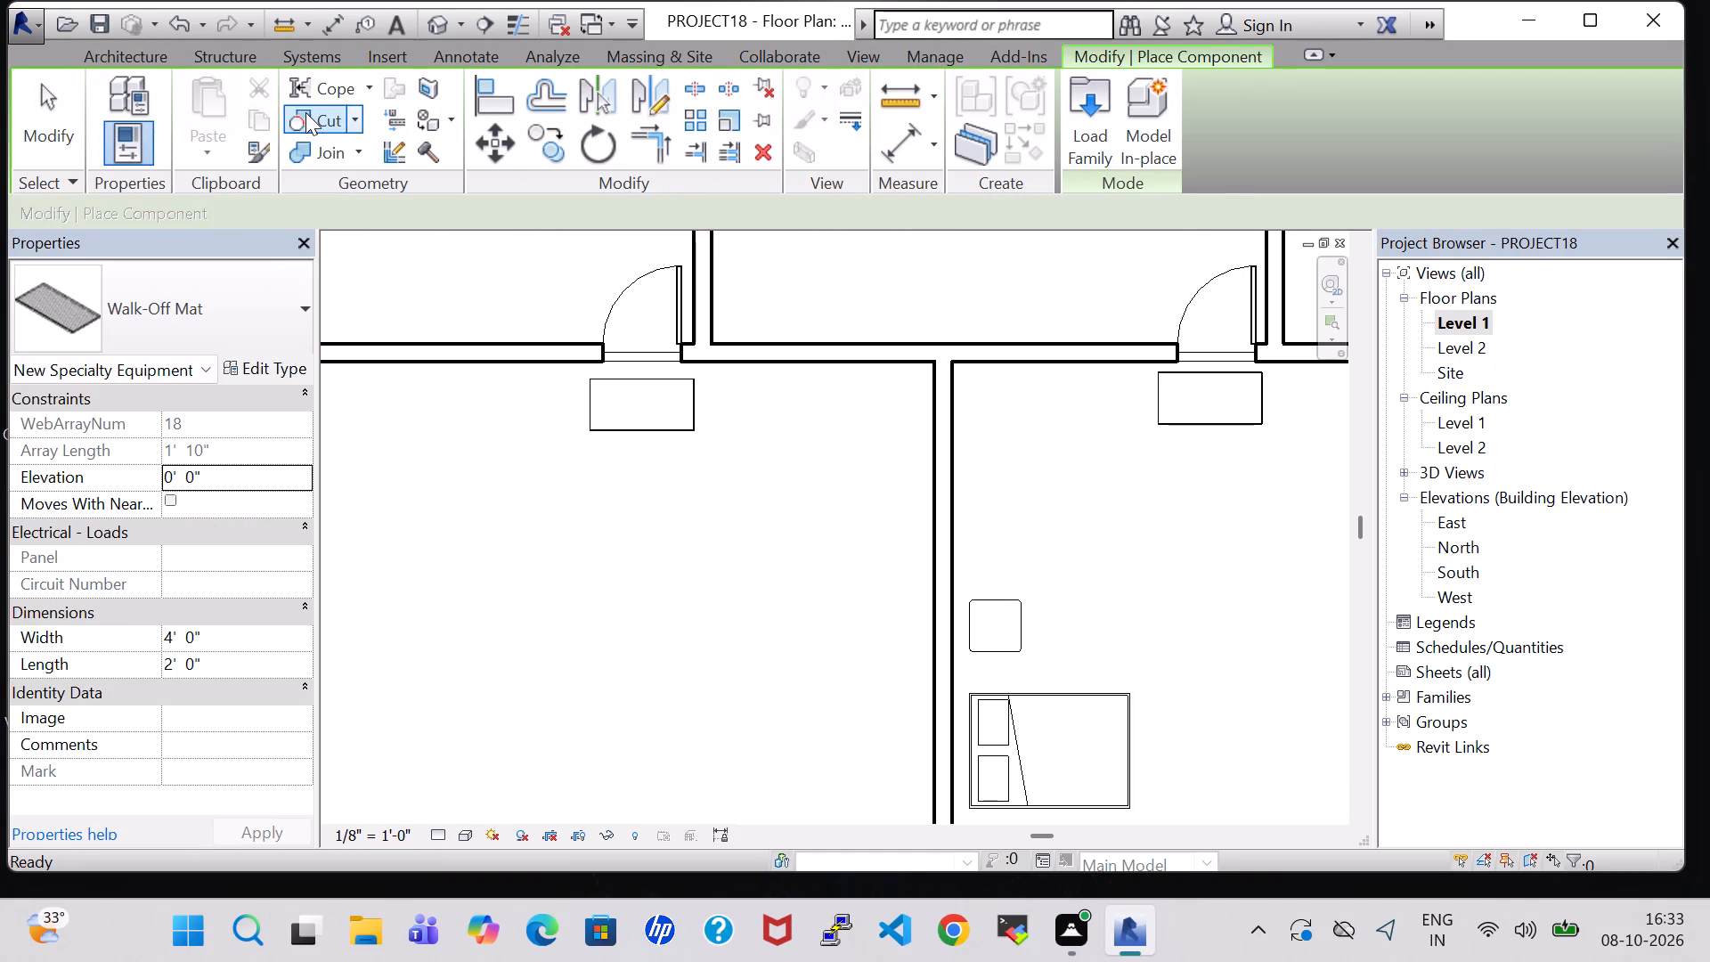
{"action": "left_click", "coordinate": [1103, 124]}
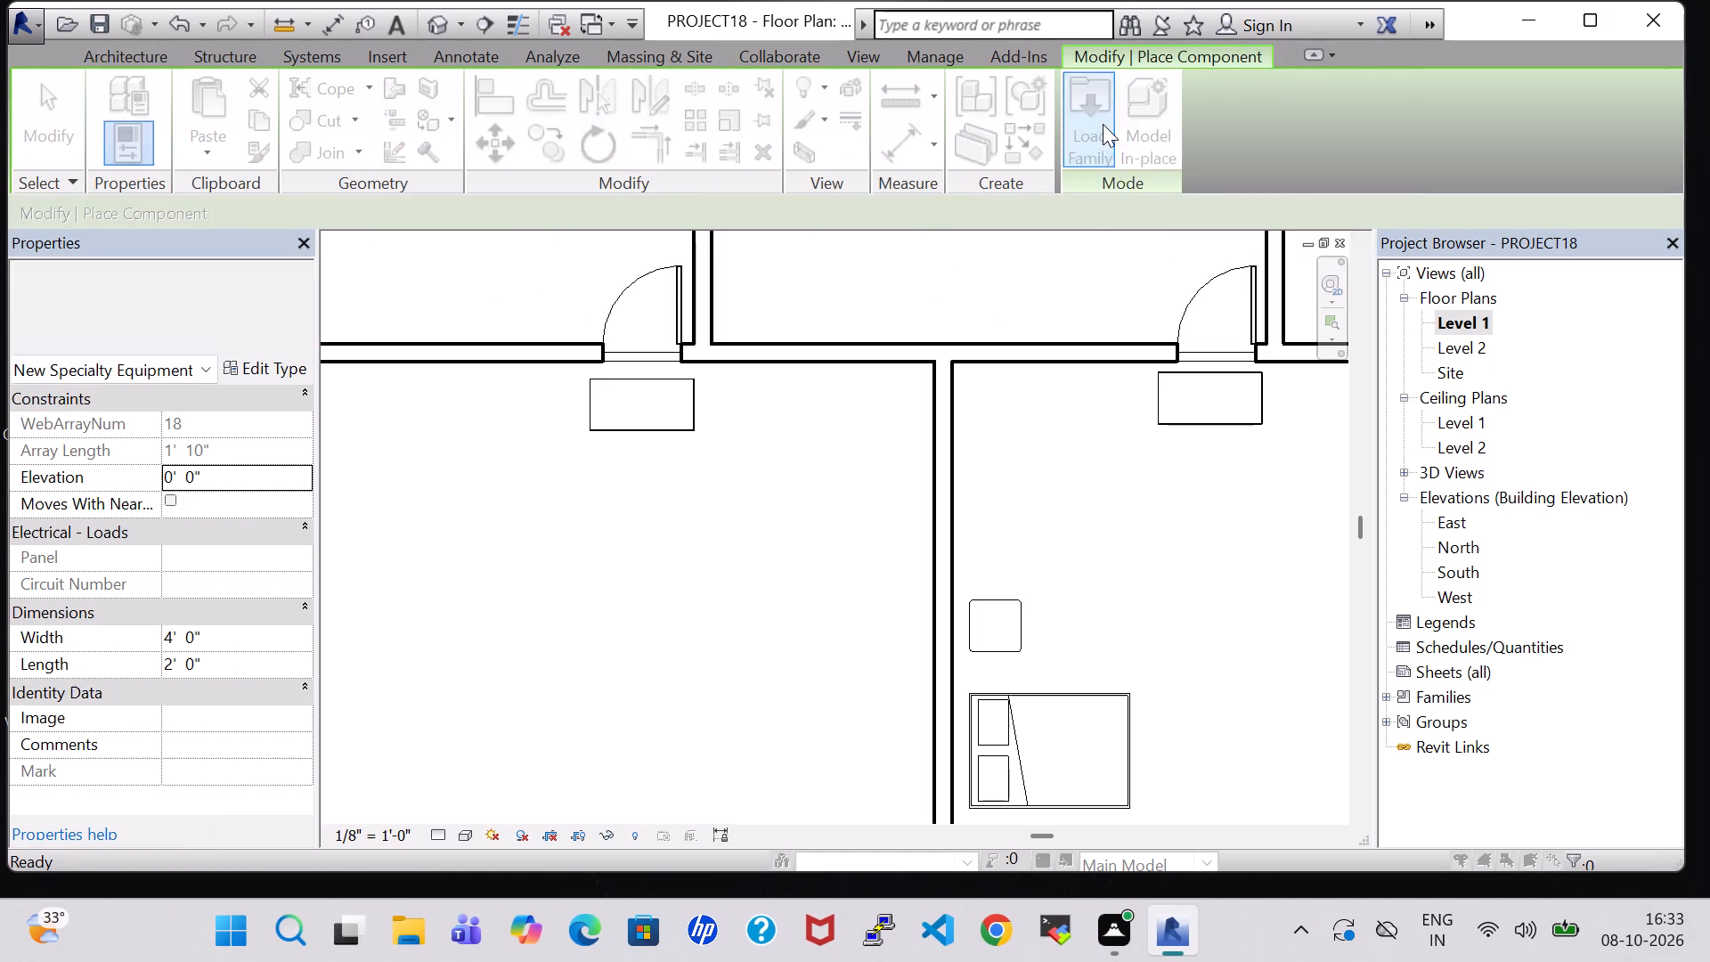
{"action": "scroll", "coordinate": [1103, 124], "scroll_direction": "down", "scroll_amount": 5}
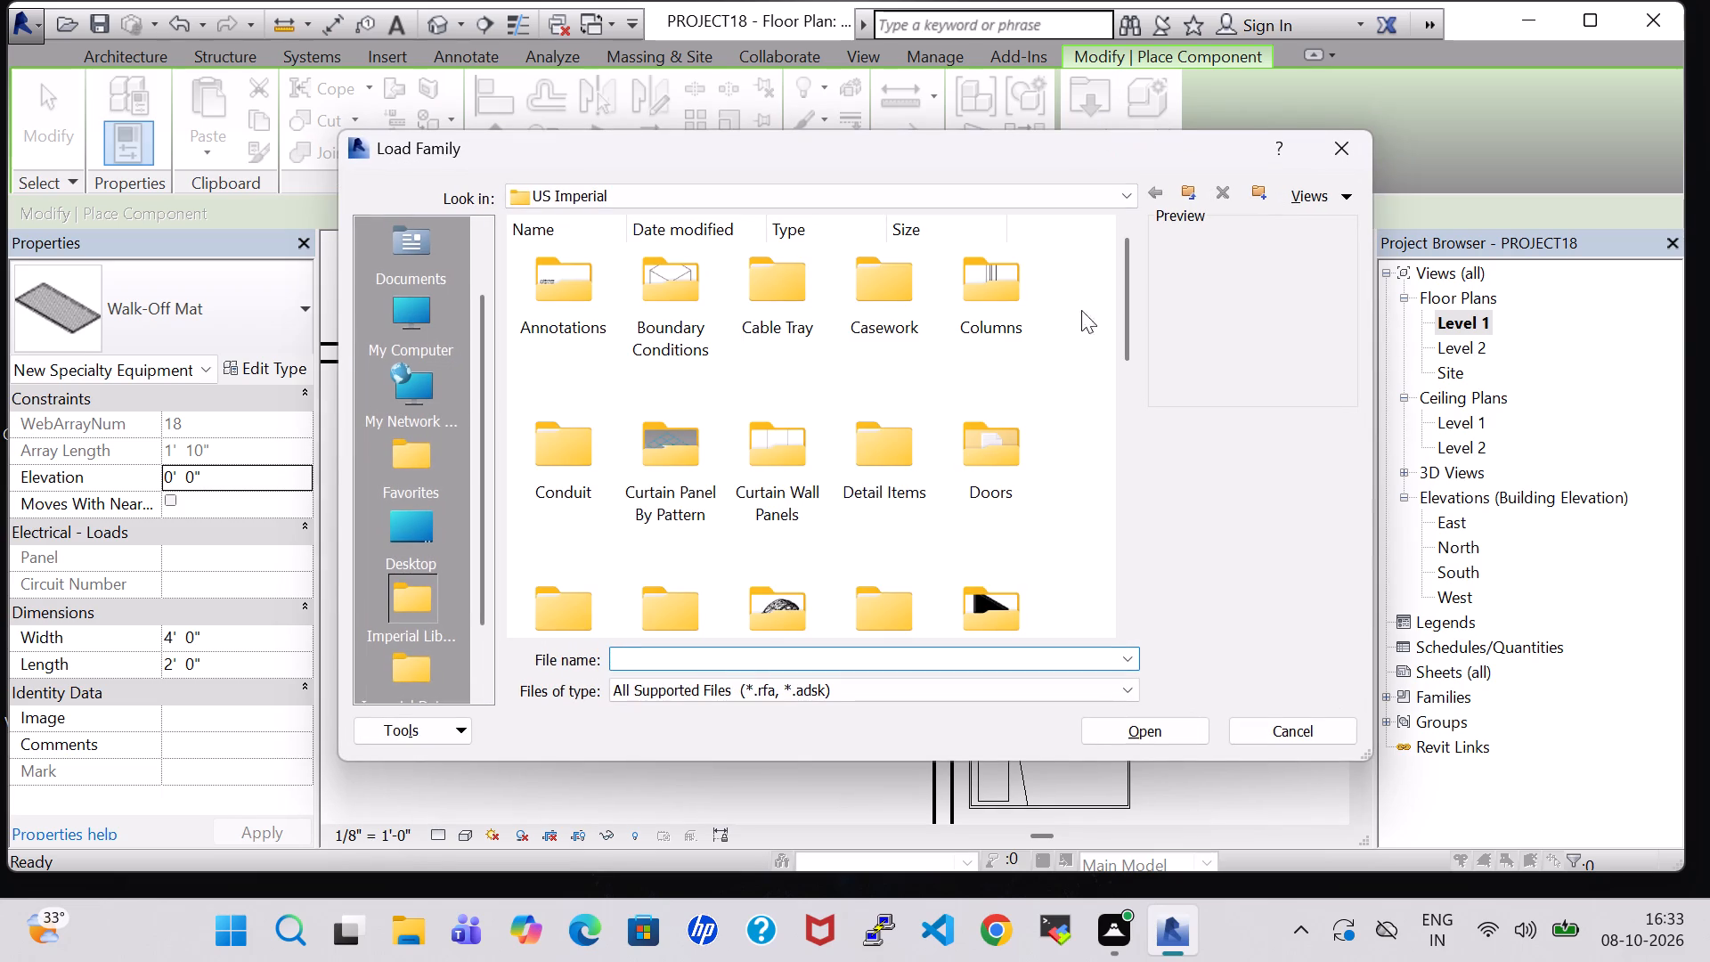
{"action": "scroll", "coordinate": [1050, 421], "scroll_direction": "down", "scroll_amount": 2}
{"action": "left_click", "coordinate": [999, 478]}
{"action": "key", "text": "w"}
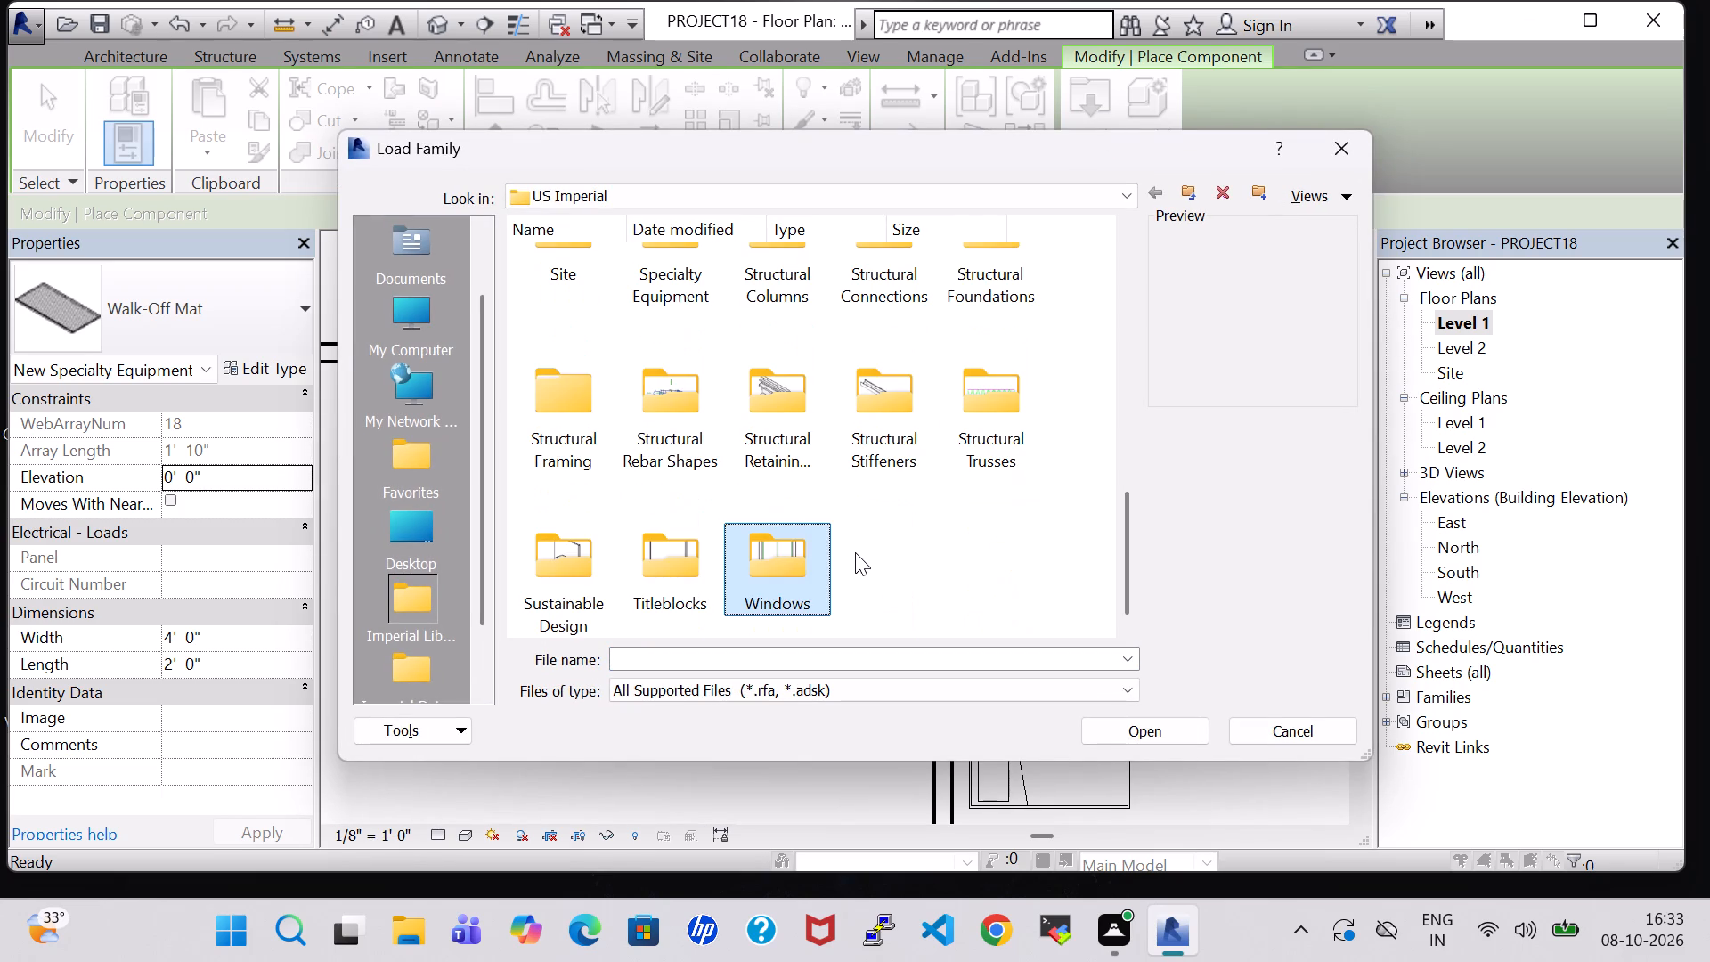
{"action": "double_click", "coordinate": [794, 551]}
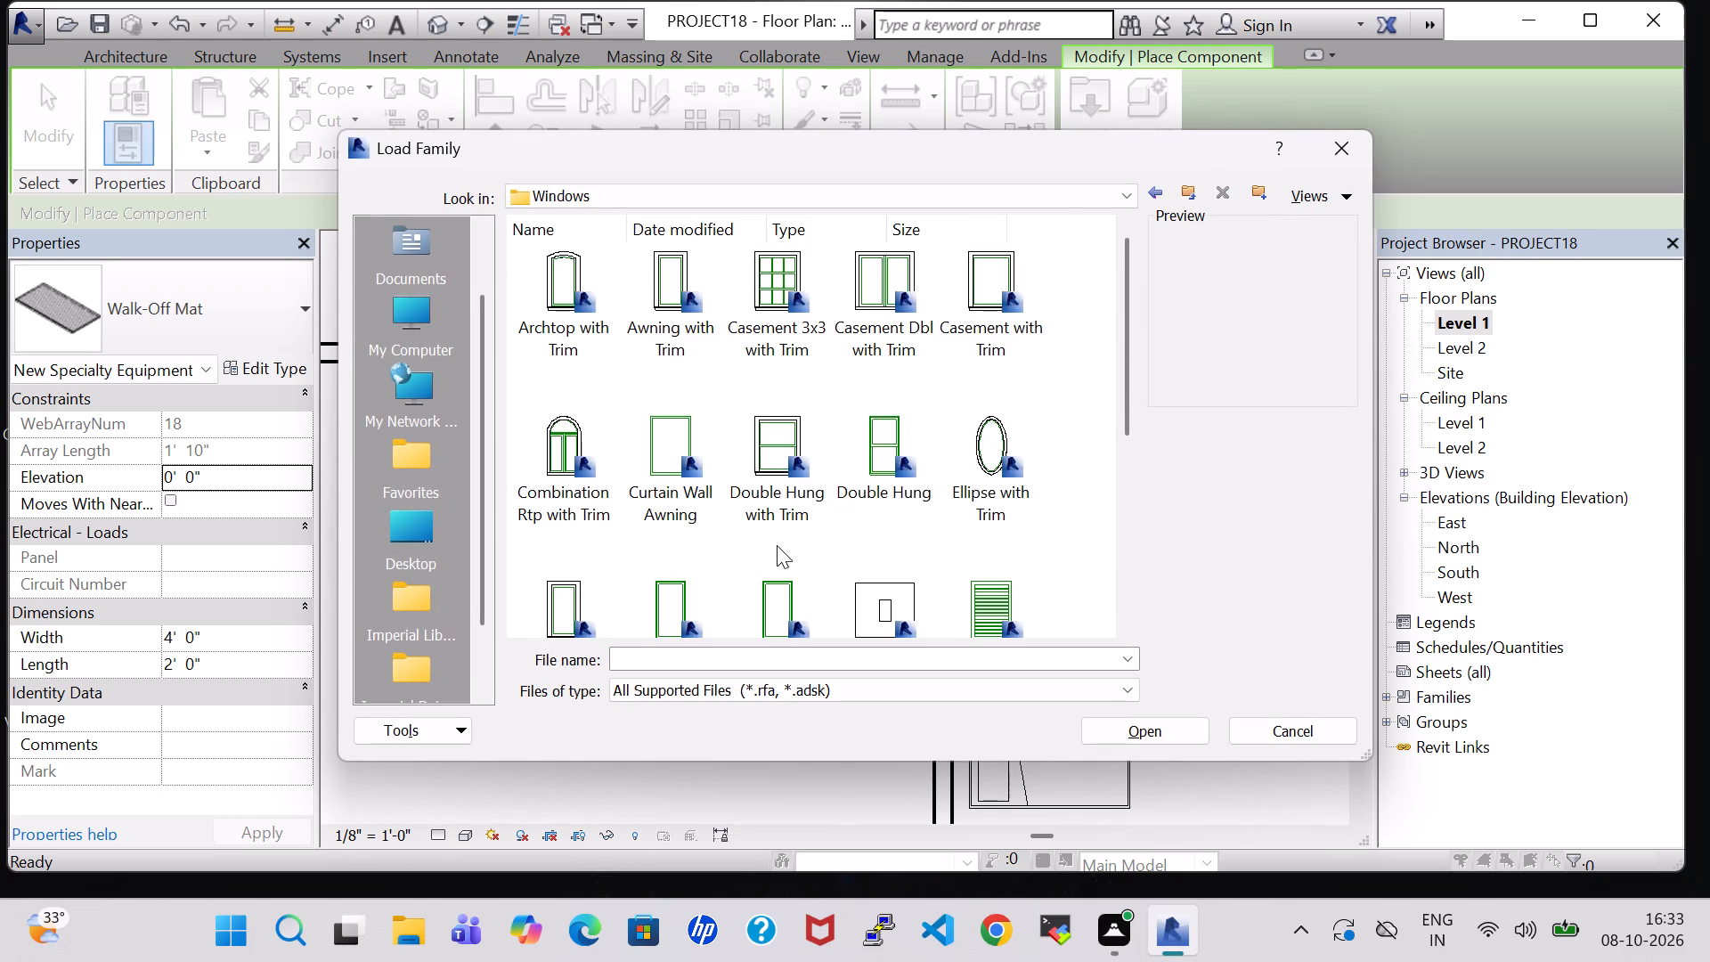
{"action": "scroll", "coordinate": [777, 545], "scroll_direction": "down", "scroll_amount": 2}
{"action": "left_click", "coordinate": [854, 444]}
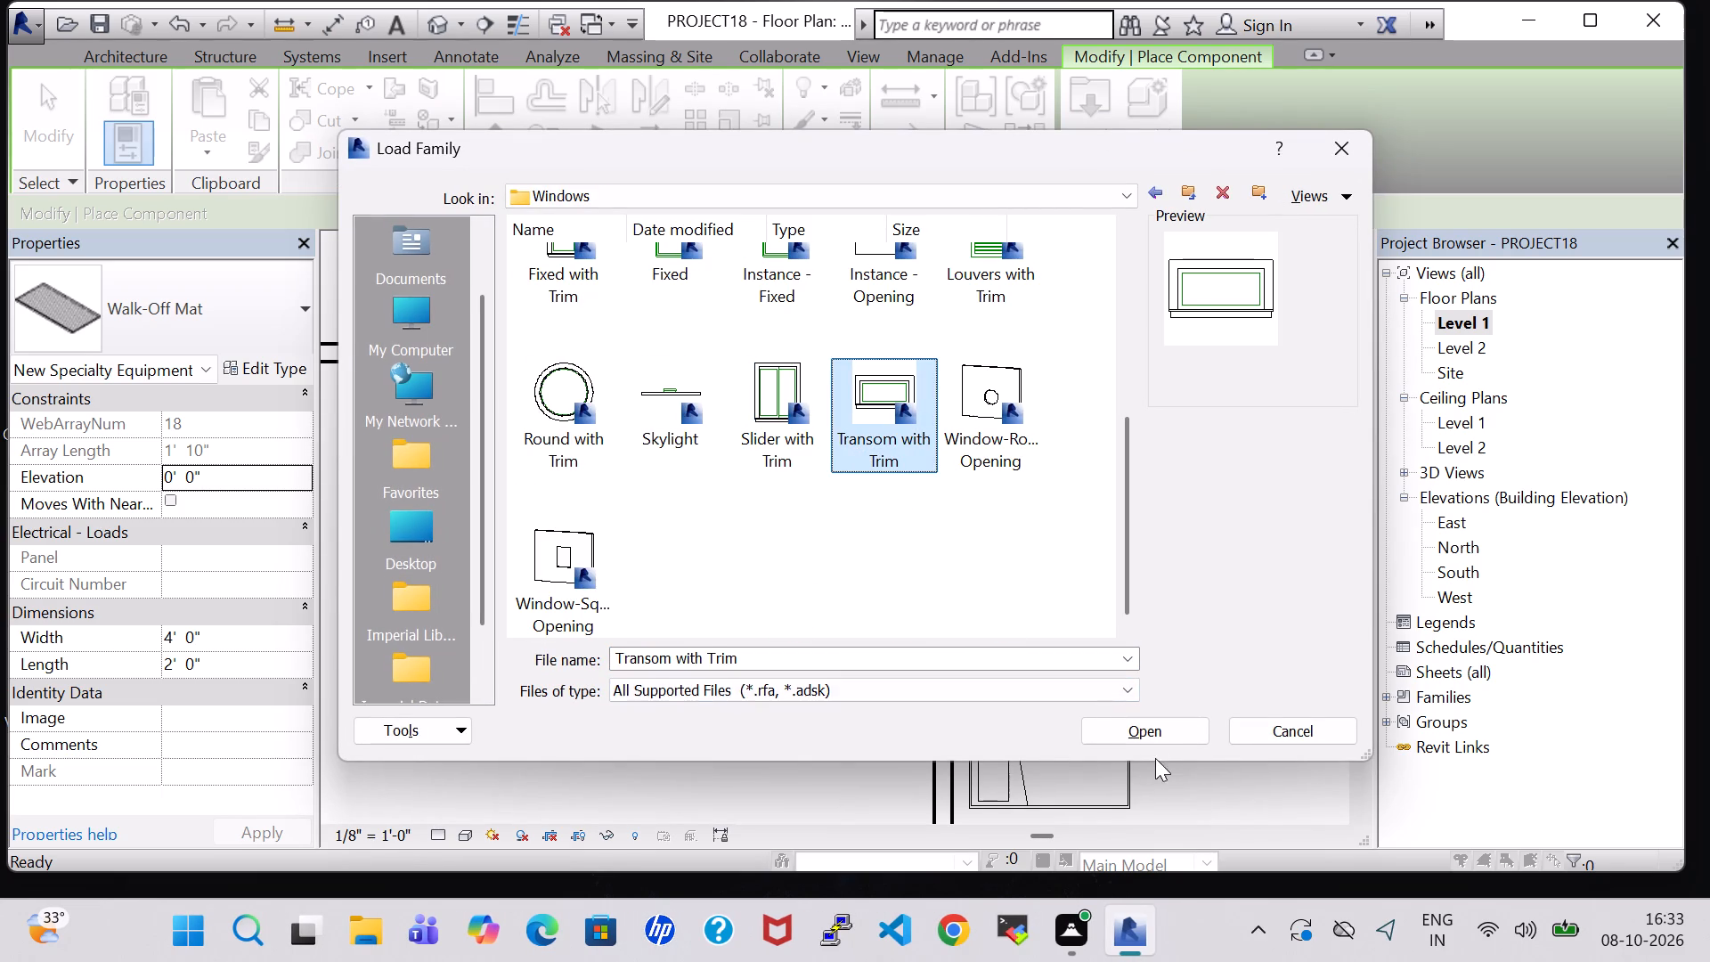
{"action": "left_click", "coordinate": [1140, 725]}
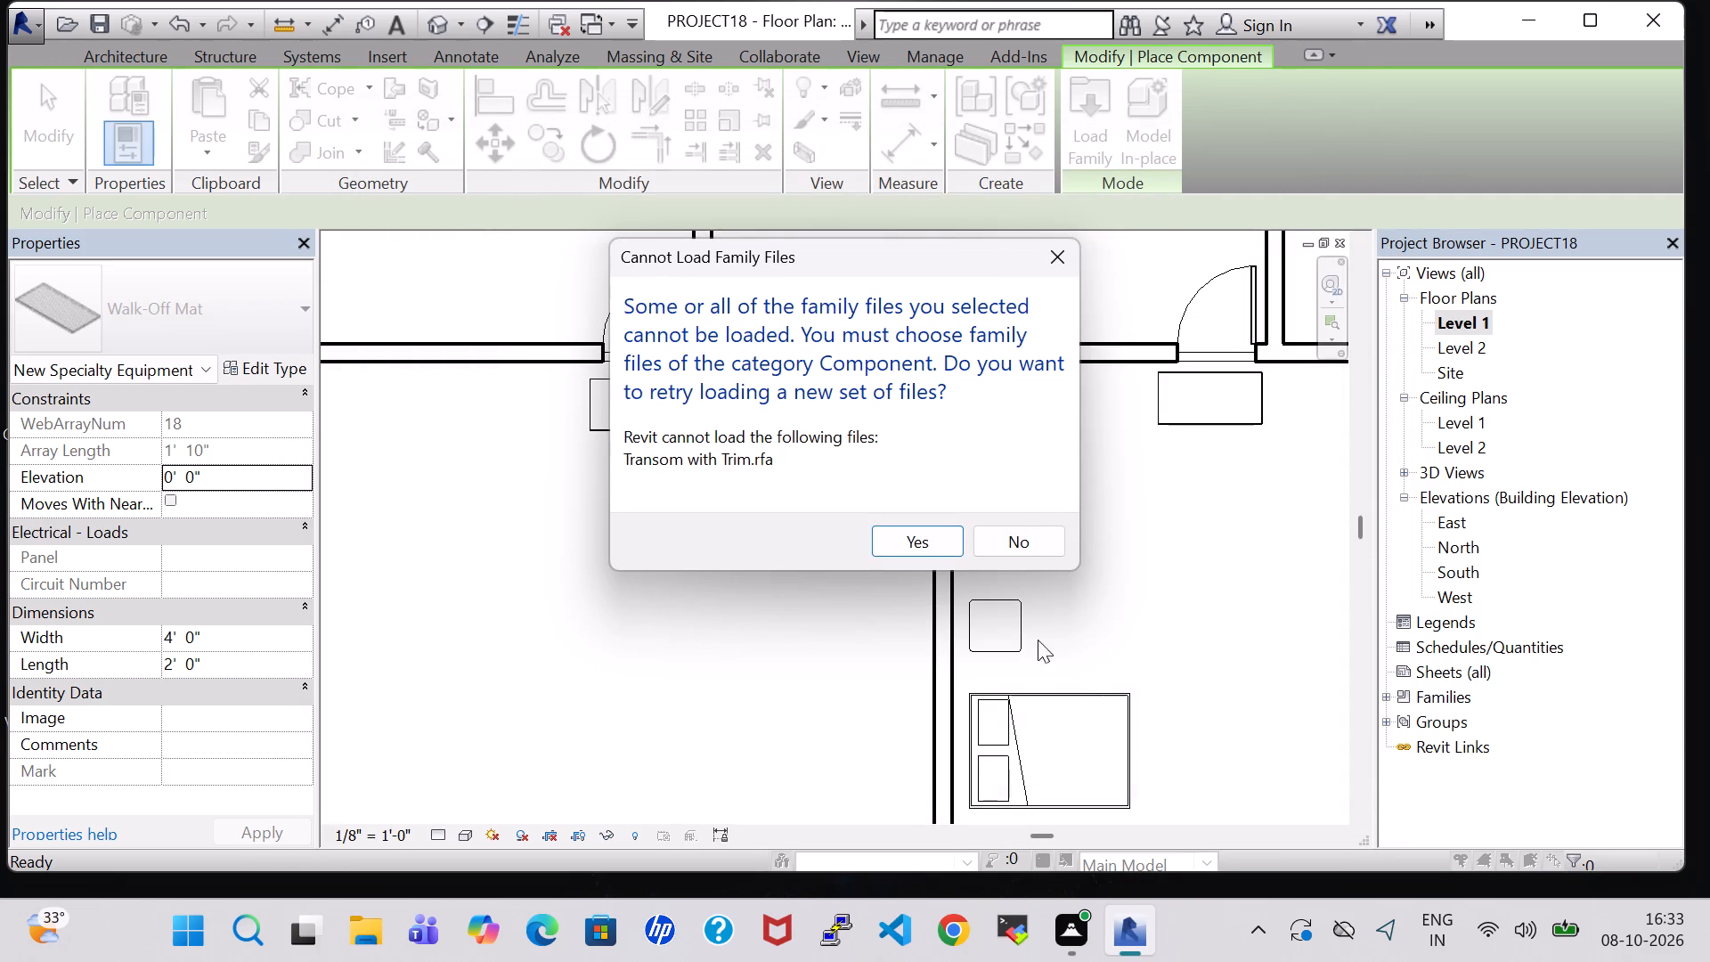
Retry the family load, look through the Planting folder and the remaining US Imperial folders, and leave component placement without loading anything.
{"action": "left_click", "coordinate": [947, 522]}
{"action": "left_click", "coordinate": [947, 538]}
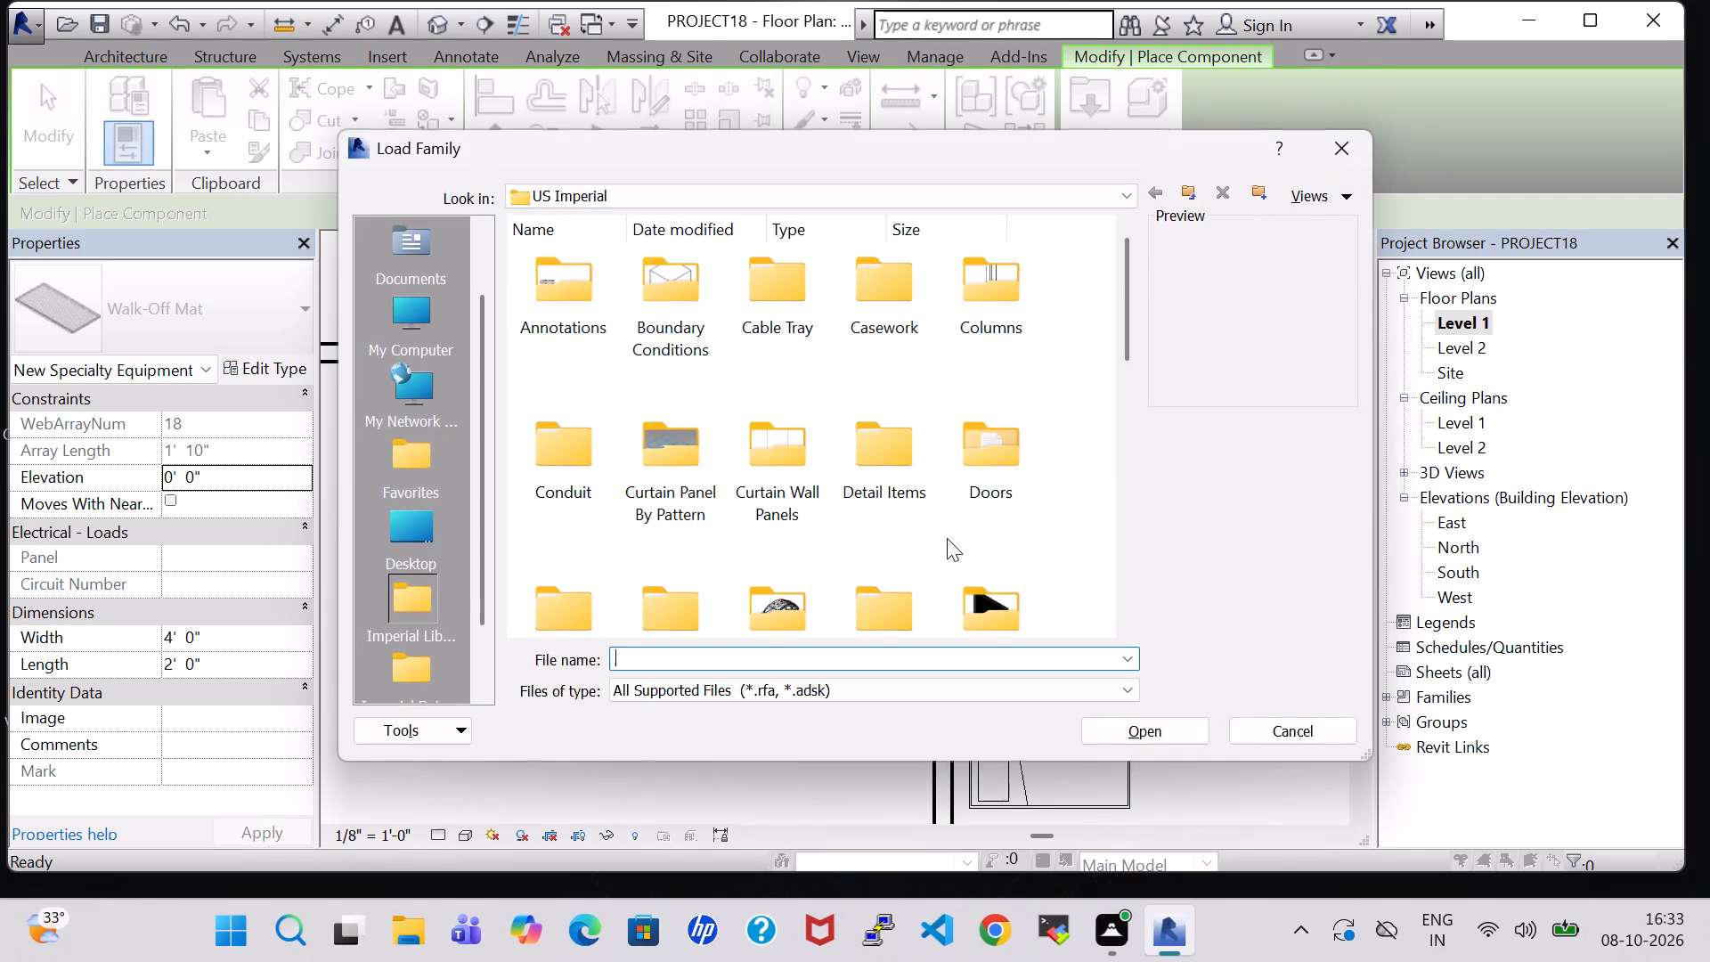
{"action": "scroll", "coordinate": [947, 538], "scroll_direction": "down", "scroll_amount": 2}
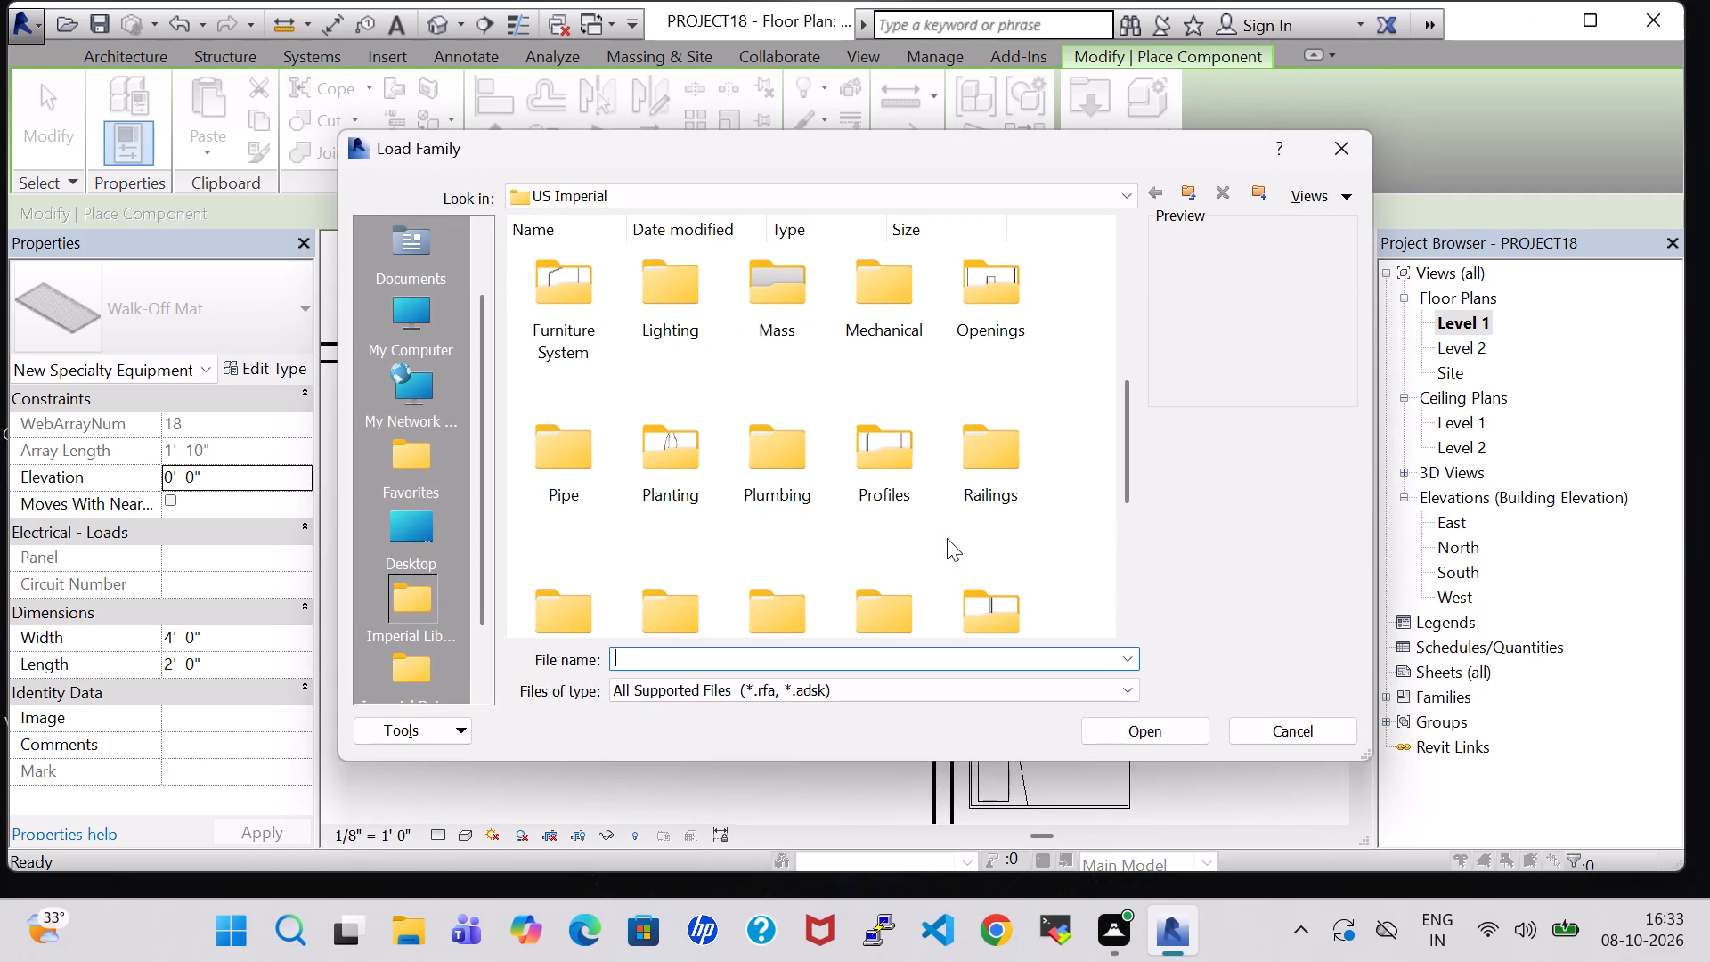
{"action": "double_click", "coordinate": [656, 436]}
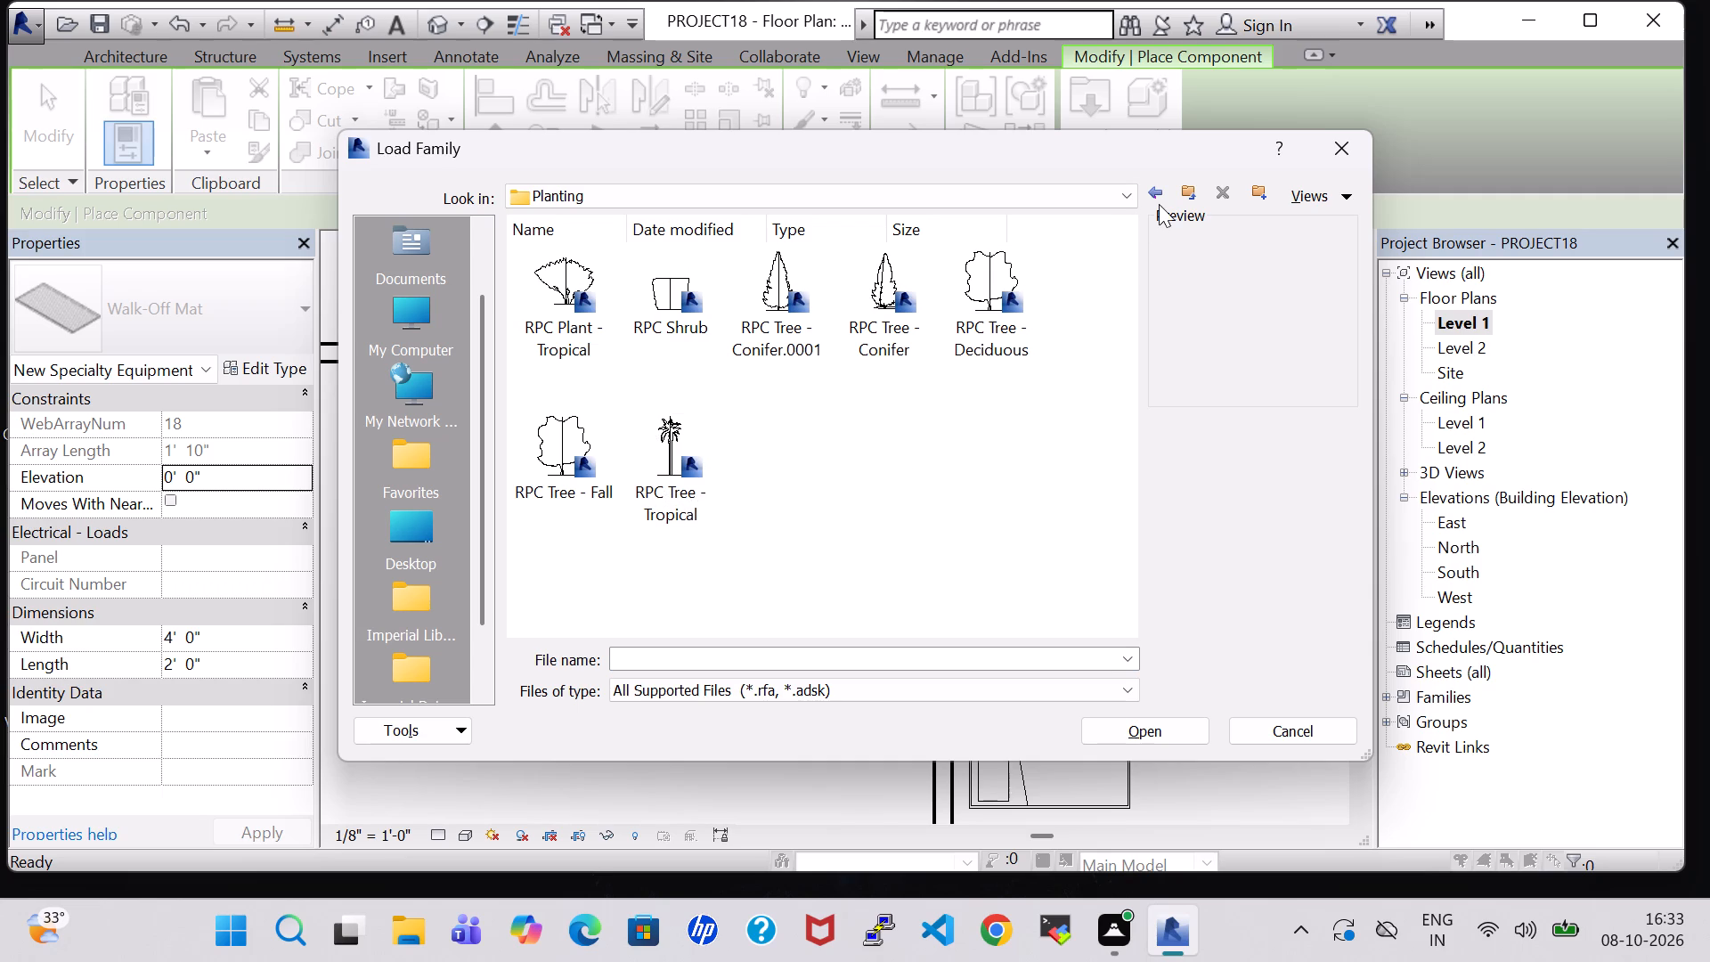
{"action": "left_click", "coordinate": [1152, 194]}
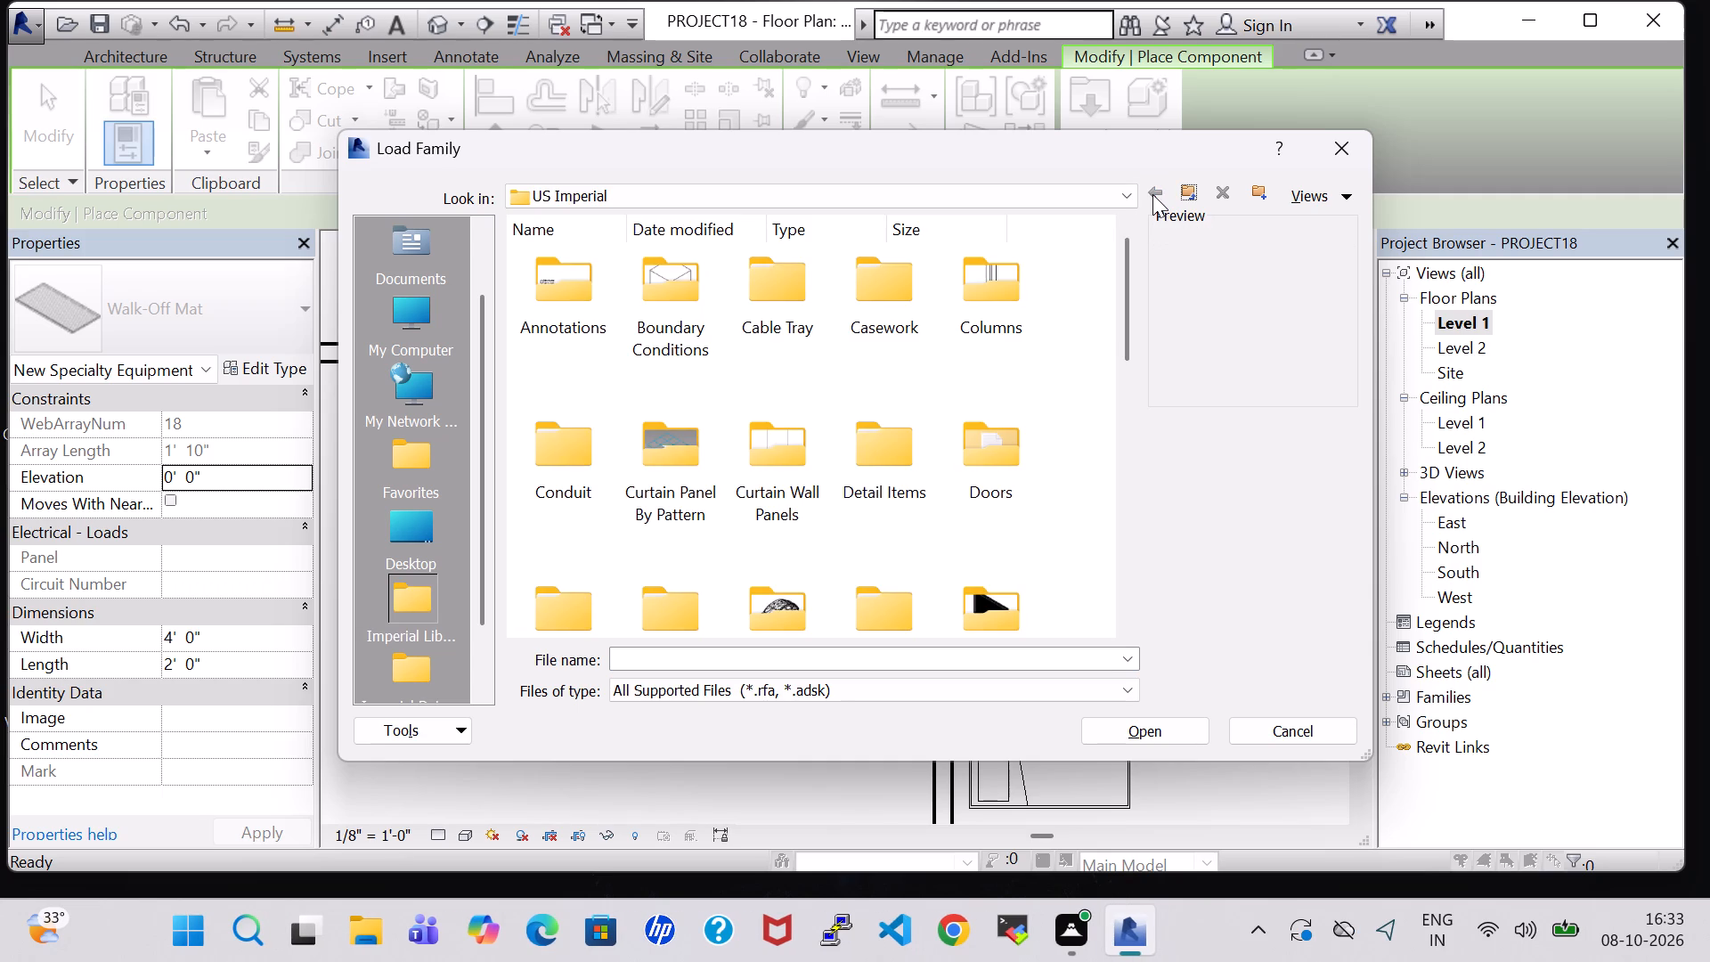
{"action": "scroll", "coordinate": [1152, 194], "scroll_direction": "down", "scroll_amount": 2}
{"action": "scroll", "coordinate": [1087, 607], "scroll_direction": "down", "scroll_amount": 1}
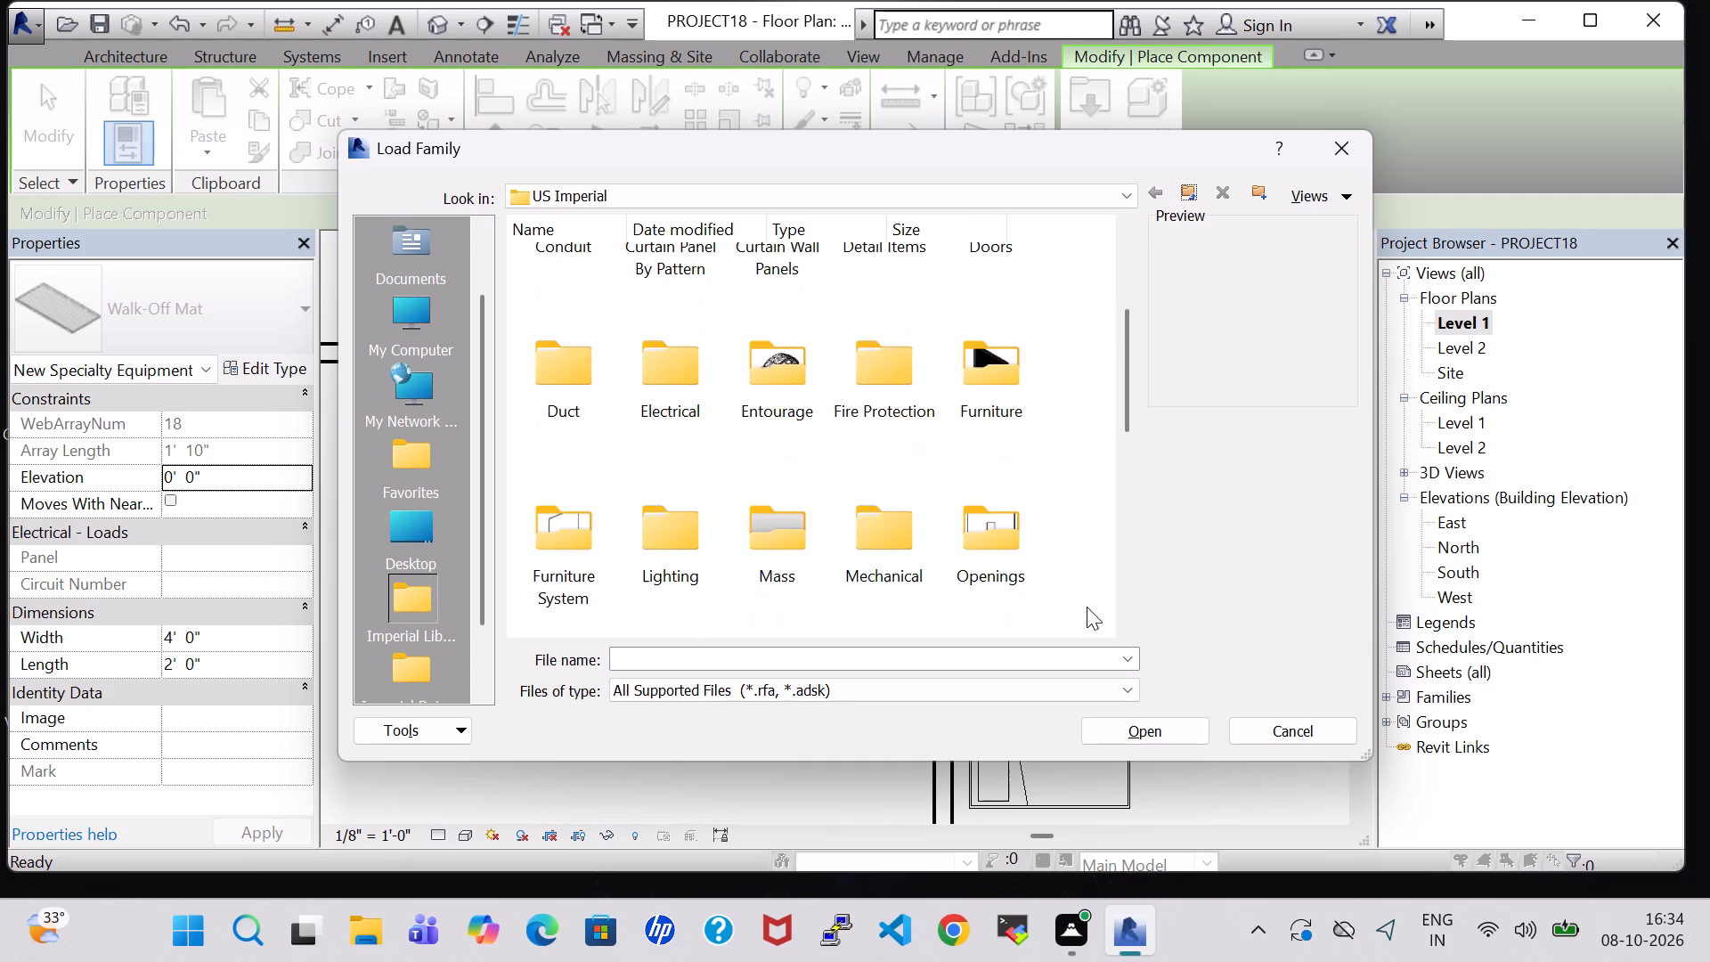
{"action": "scroll", "coordinate": [1087, 607], "scroll_direction": "down", "scroll_amount": 2}
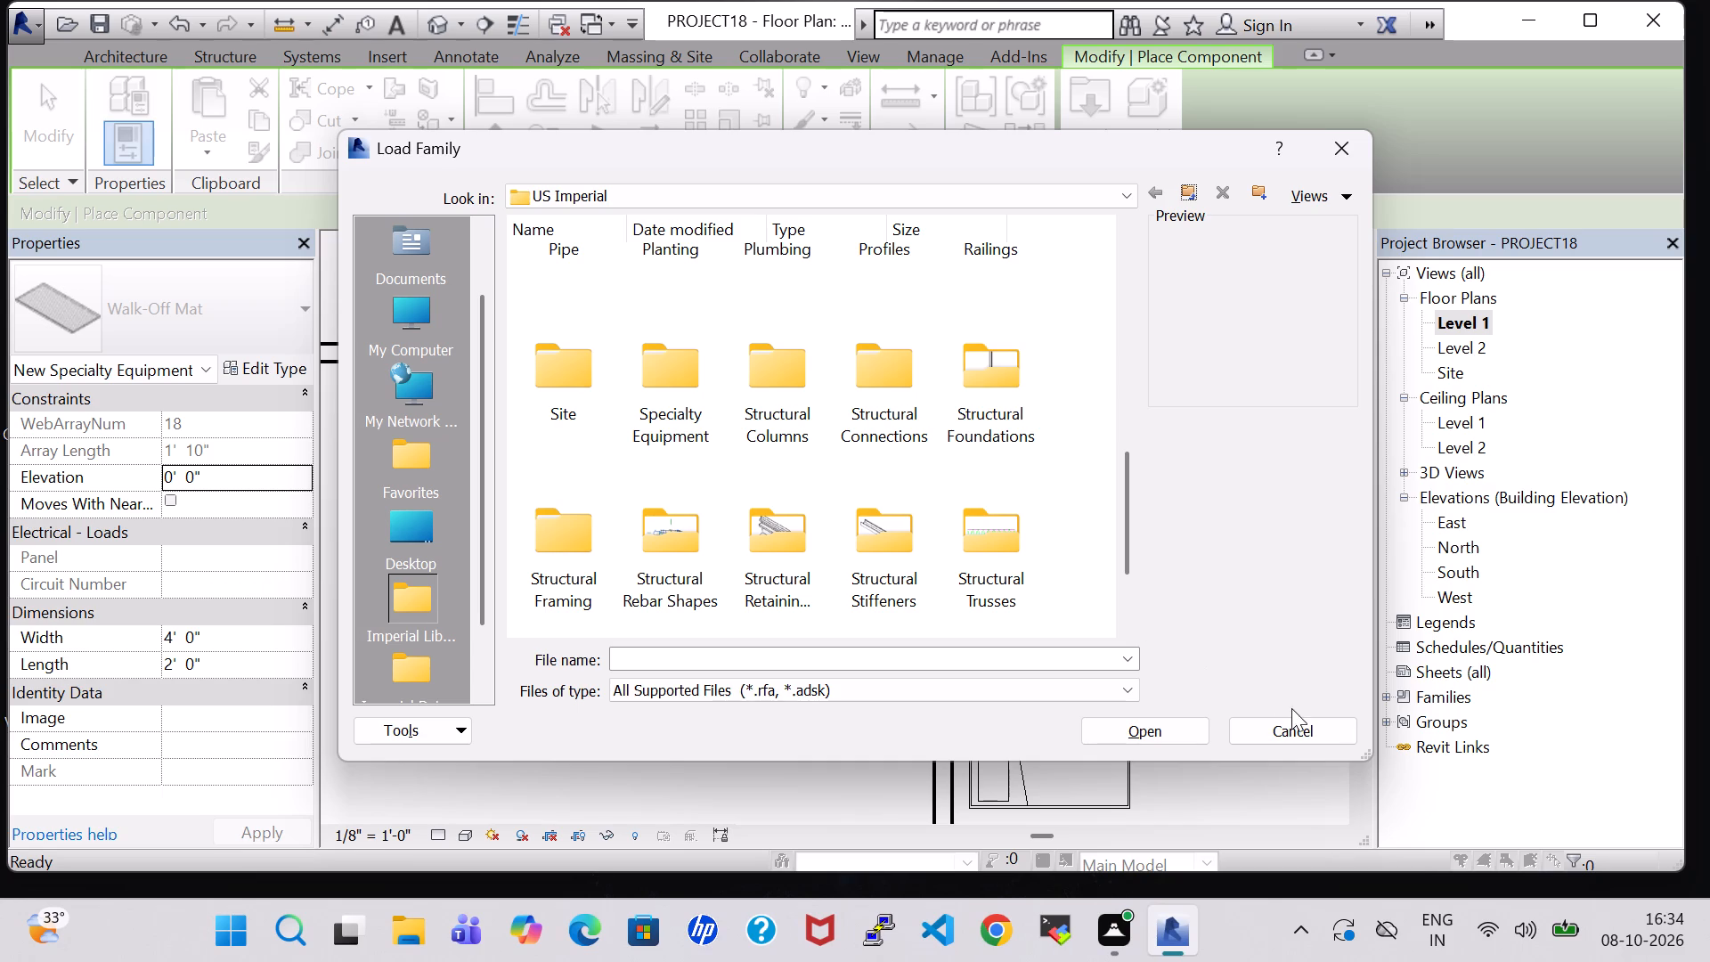
{"action": "left_click", "coordinate": [1302, 733]}
{"action": "scroll", "coordinate": [1086, 570], "scroll_direction": "down", "scroll_amount": 1}
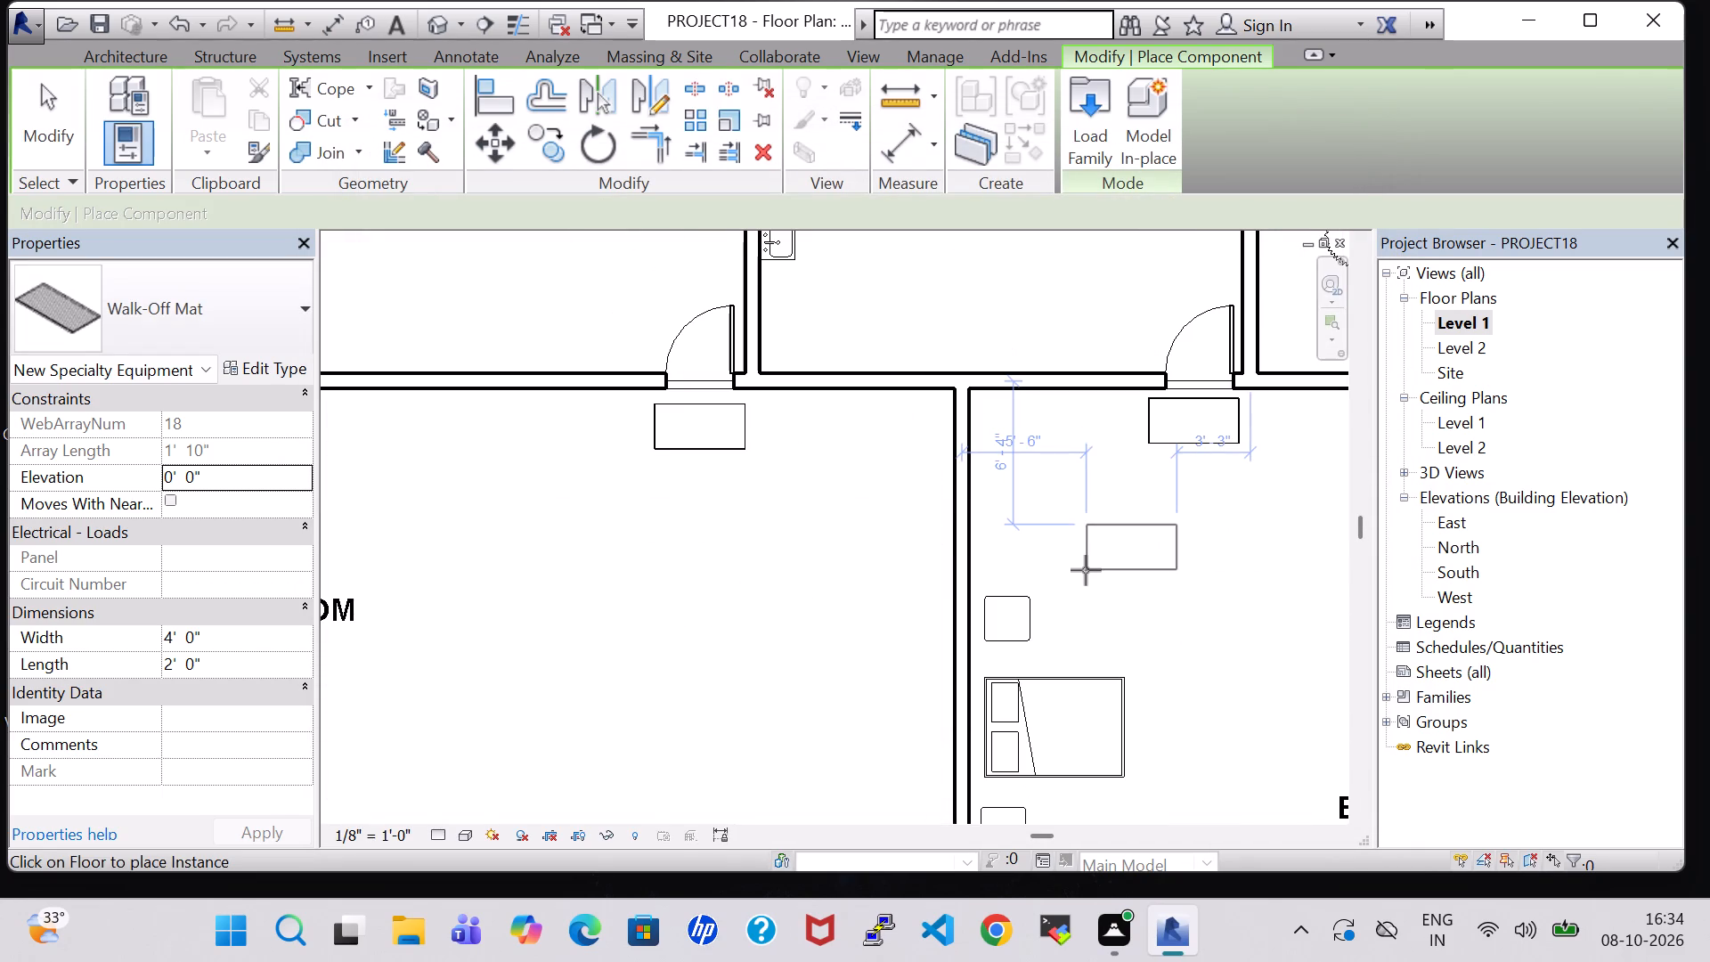
{"action": "key", "text": "Escape"}
{"action": "key", "text": "Escape"}
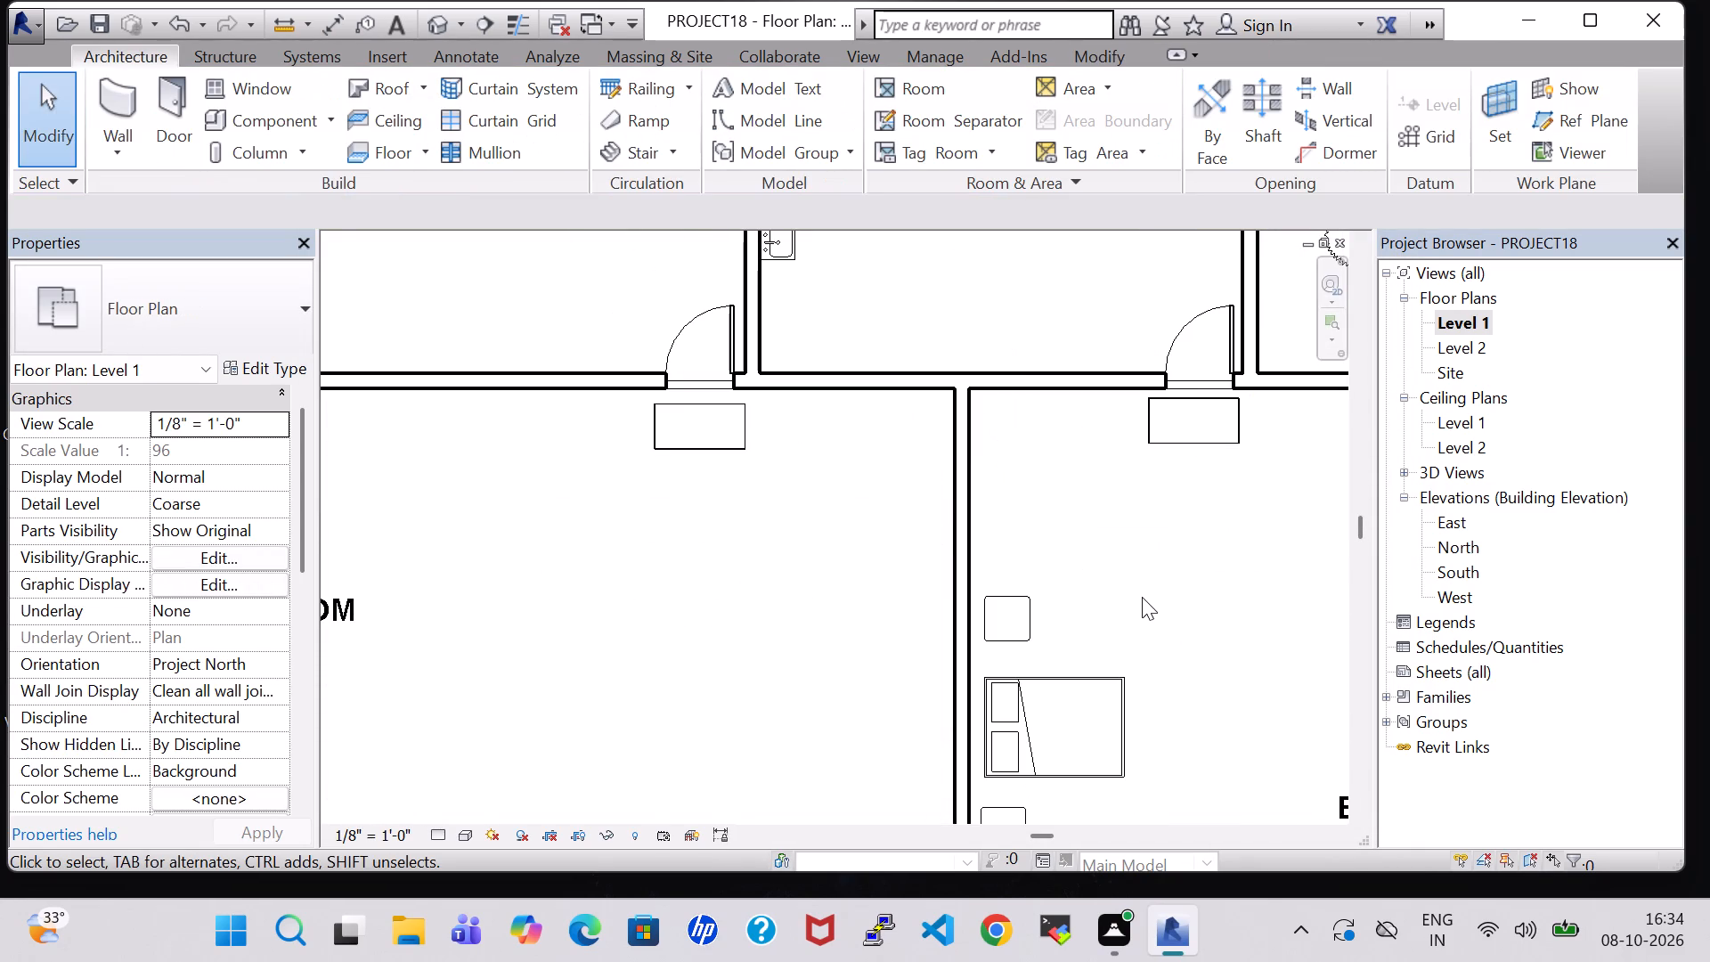
{"action": "key", "text": "Escape"}
Browse the US Imperial library's Boundary Conditions, Annotations and Casework Wall Cabinets folders for another component family to load.
{"action": "scroll", "coordinate": [1142, 597], "scroll_direction": "down", "scroll_amount": 9}
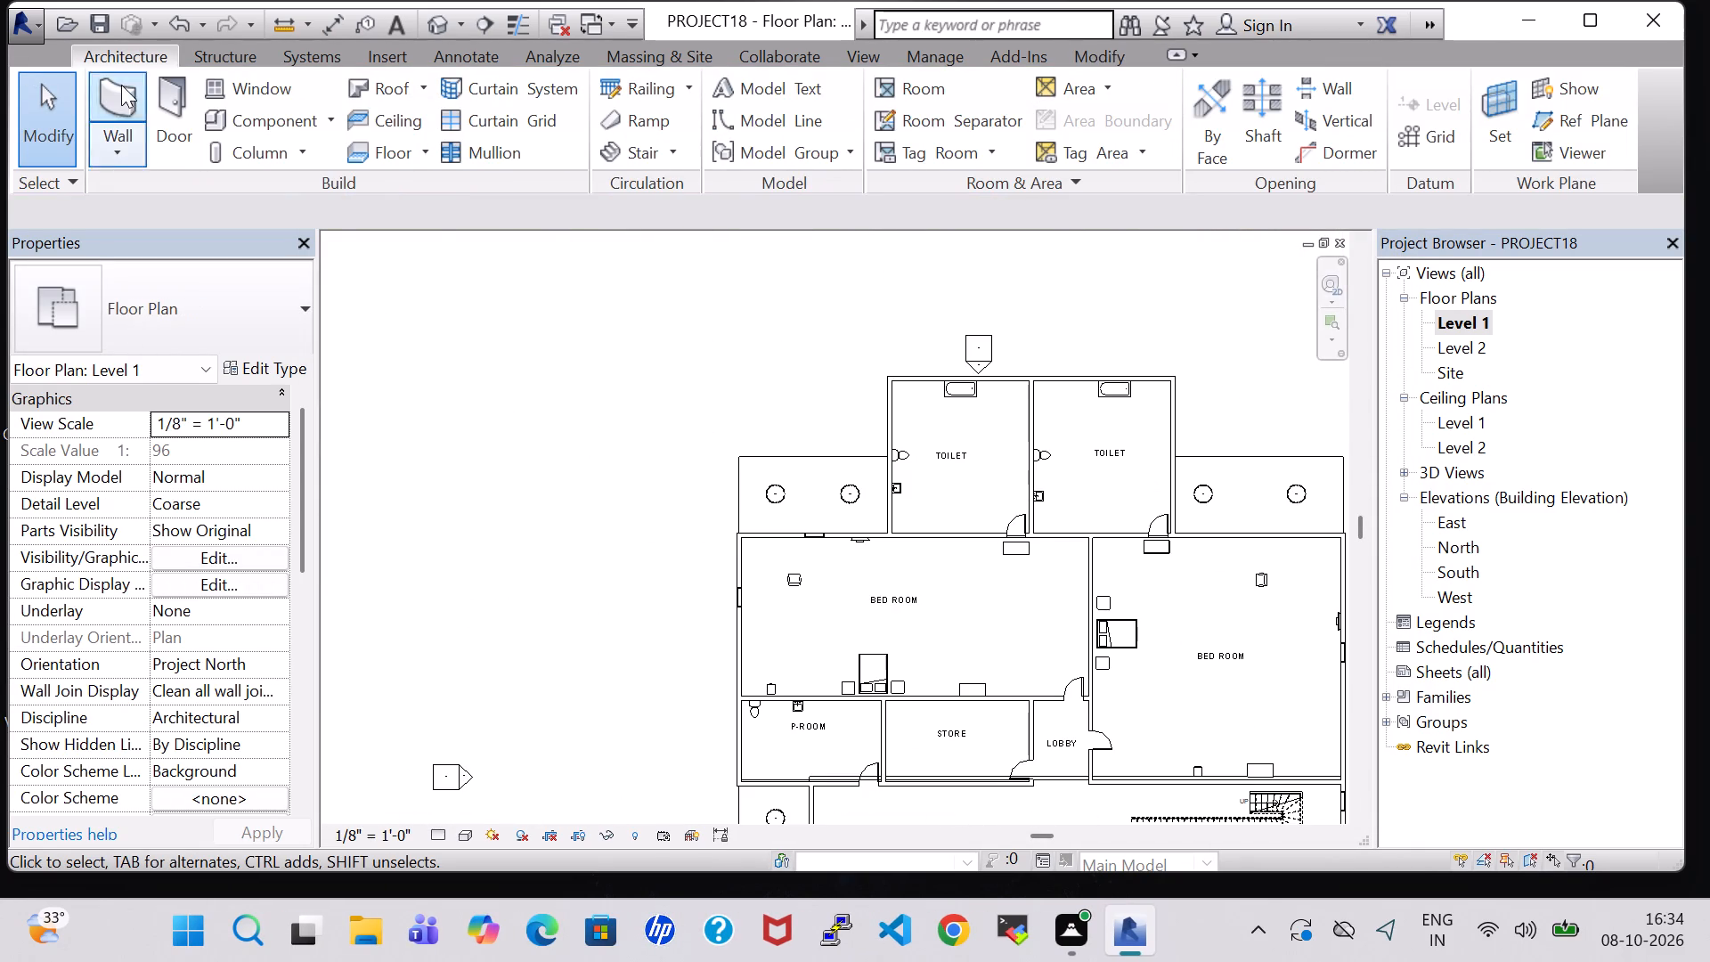
{"action": "left_click", "coordinate": [246, 115]}
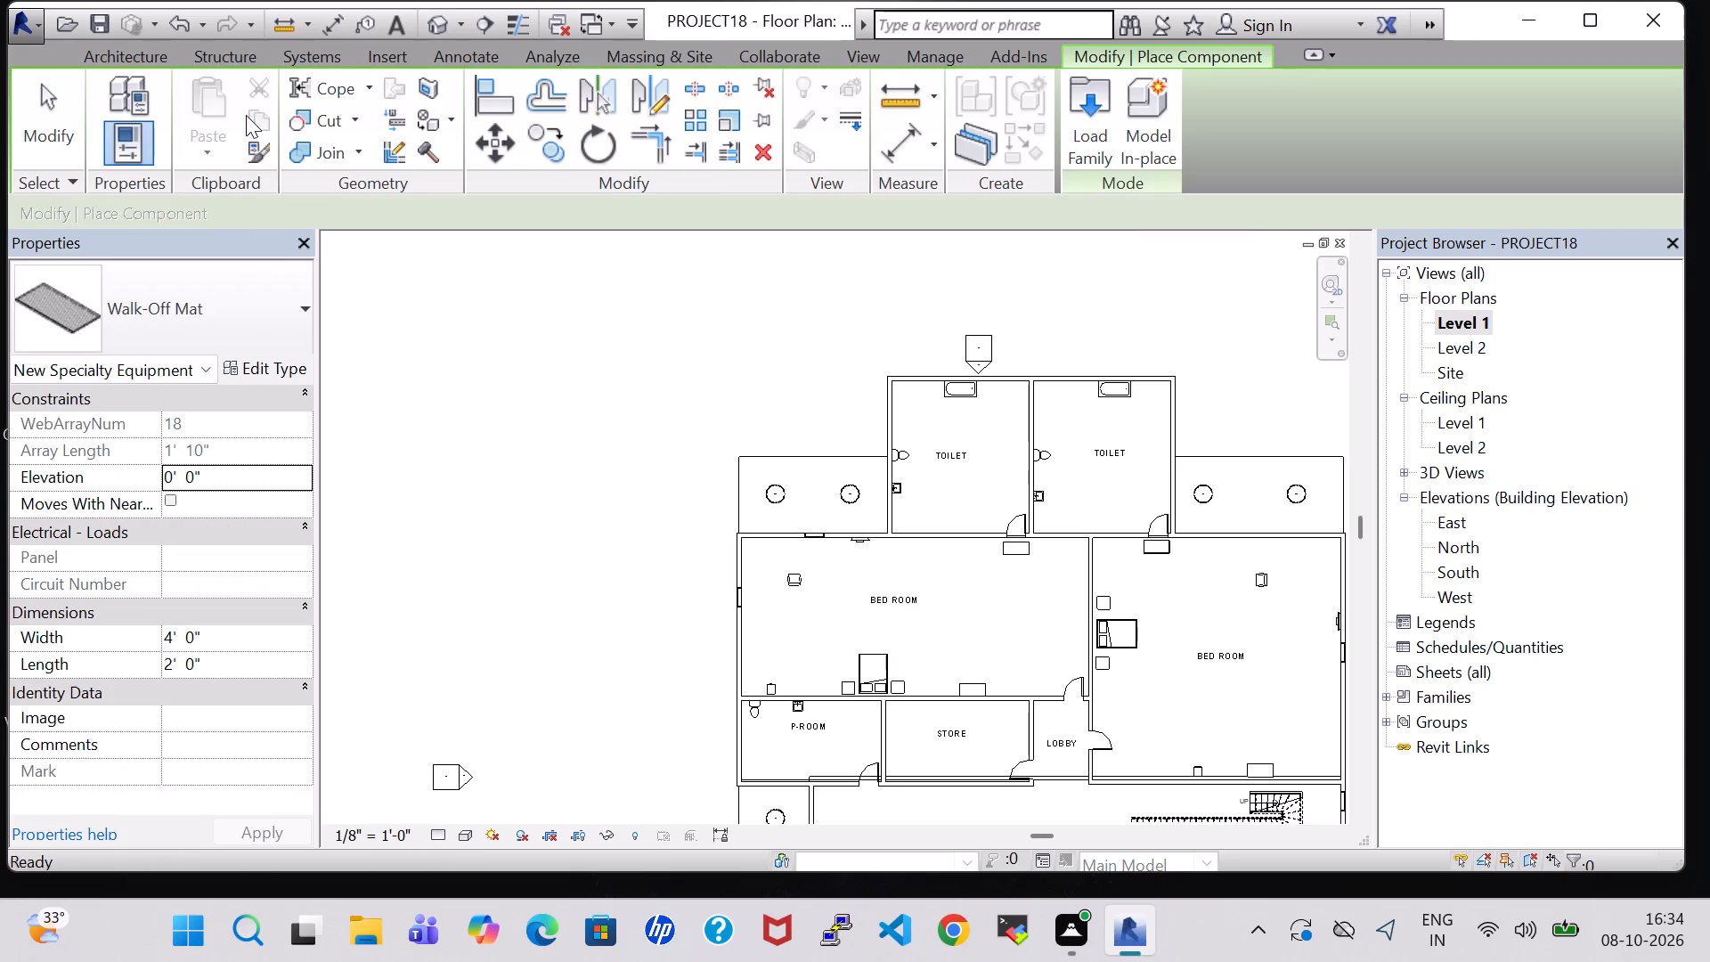
{"action": "left_click", "coordinate": [1083, 128]}
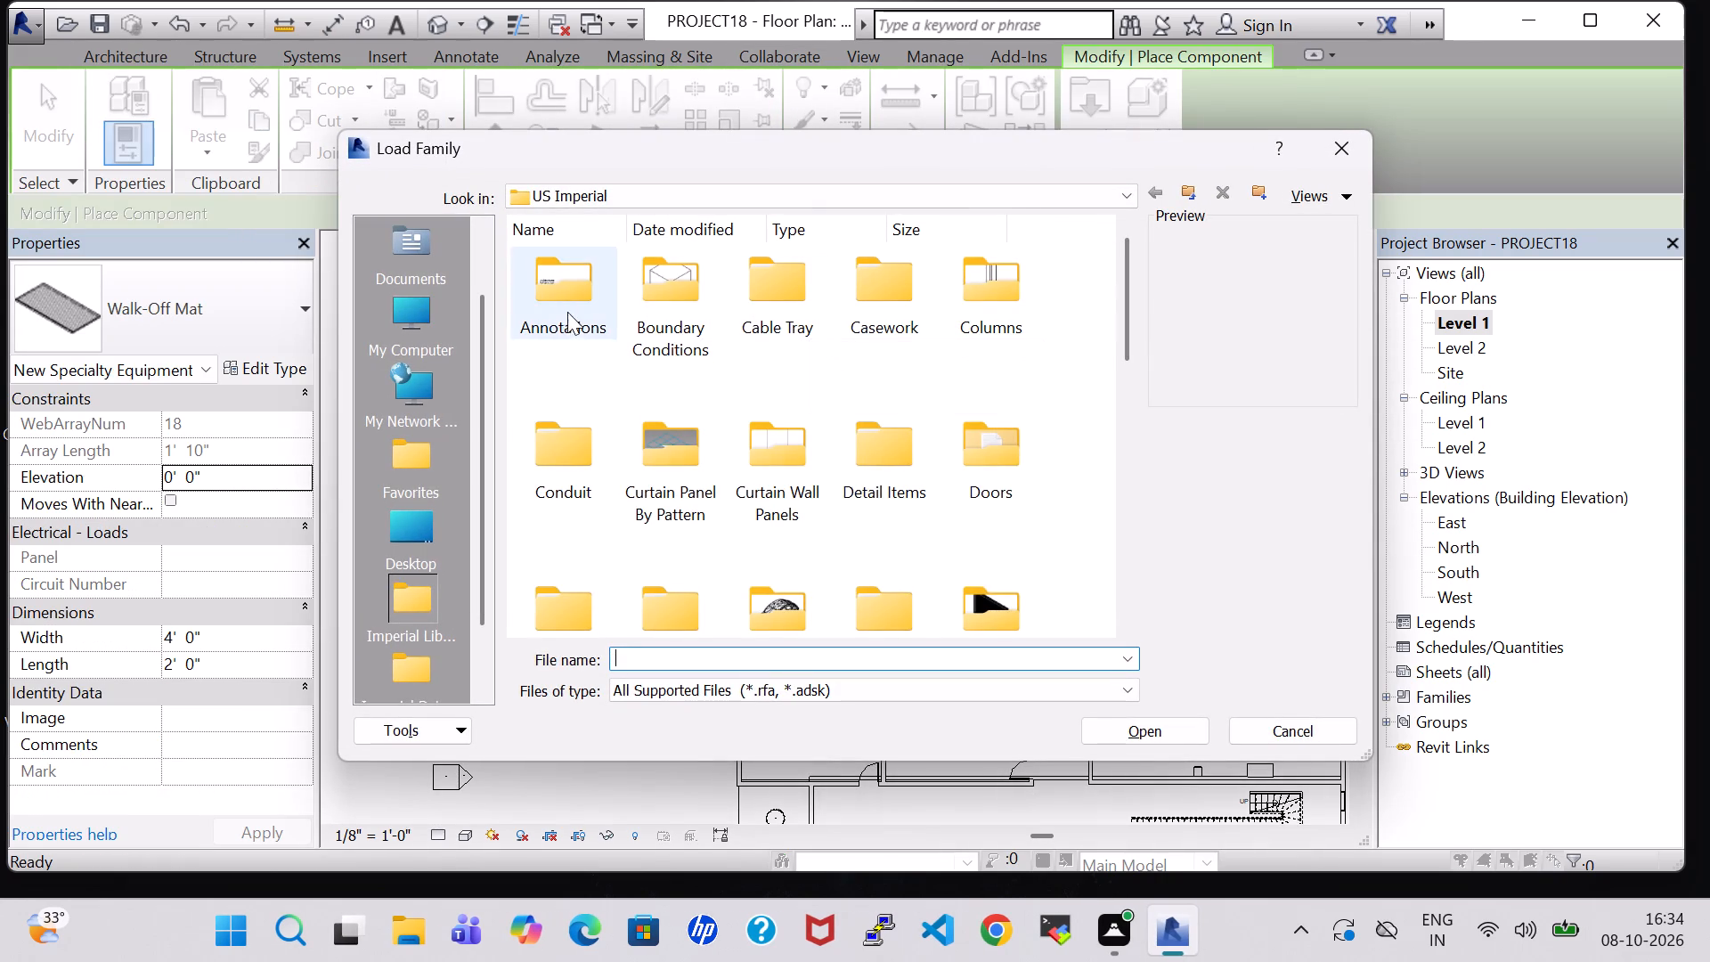
{"action": "double_click", "coordinate": [629, 303]}
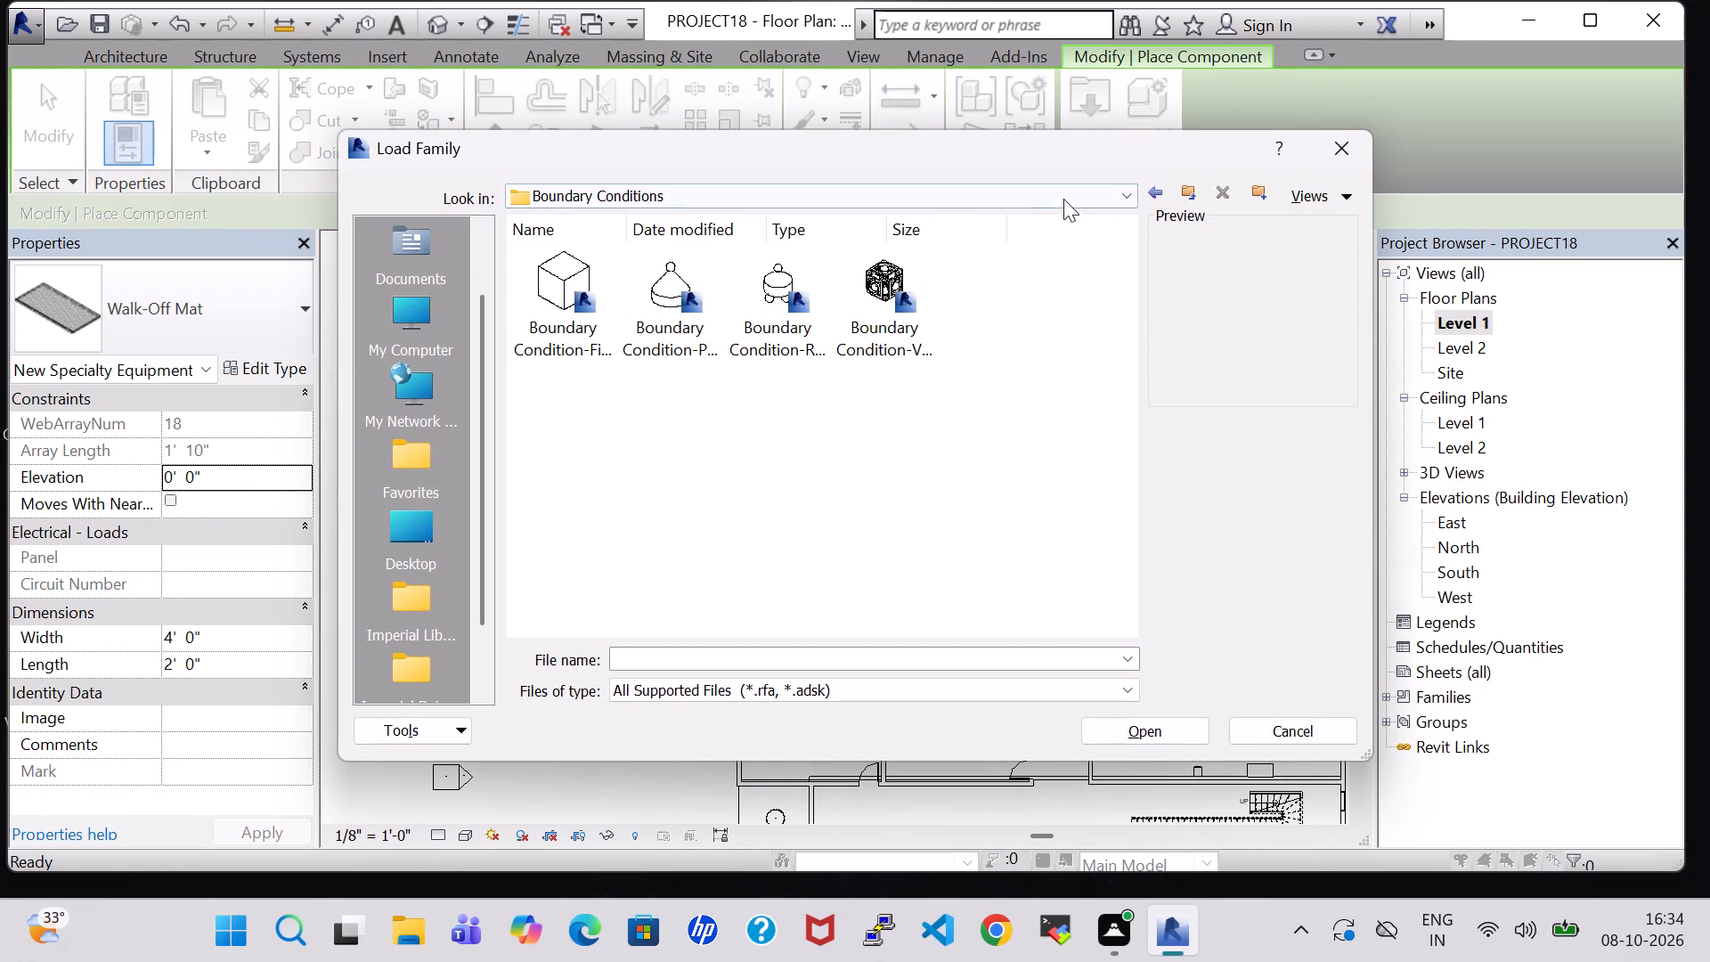
{"action": "left_click", "coordinate": [1155, 183]}
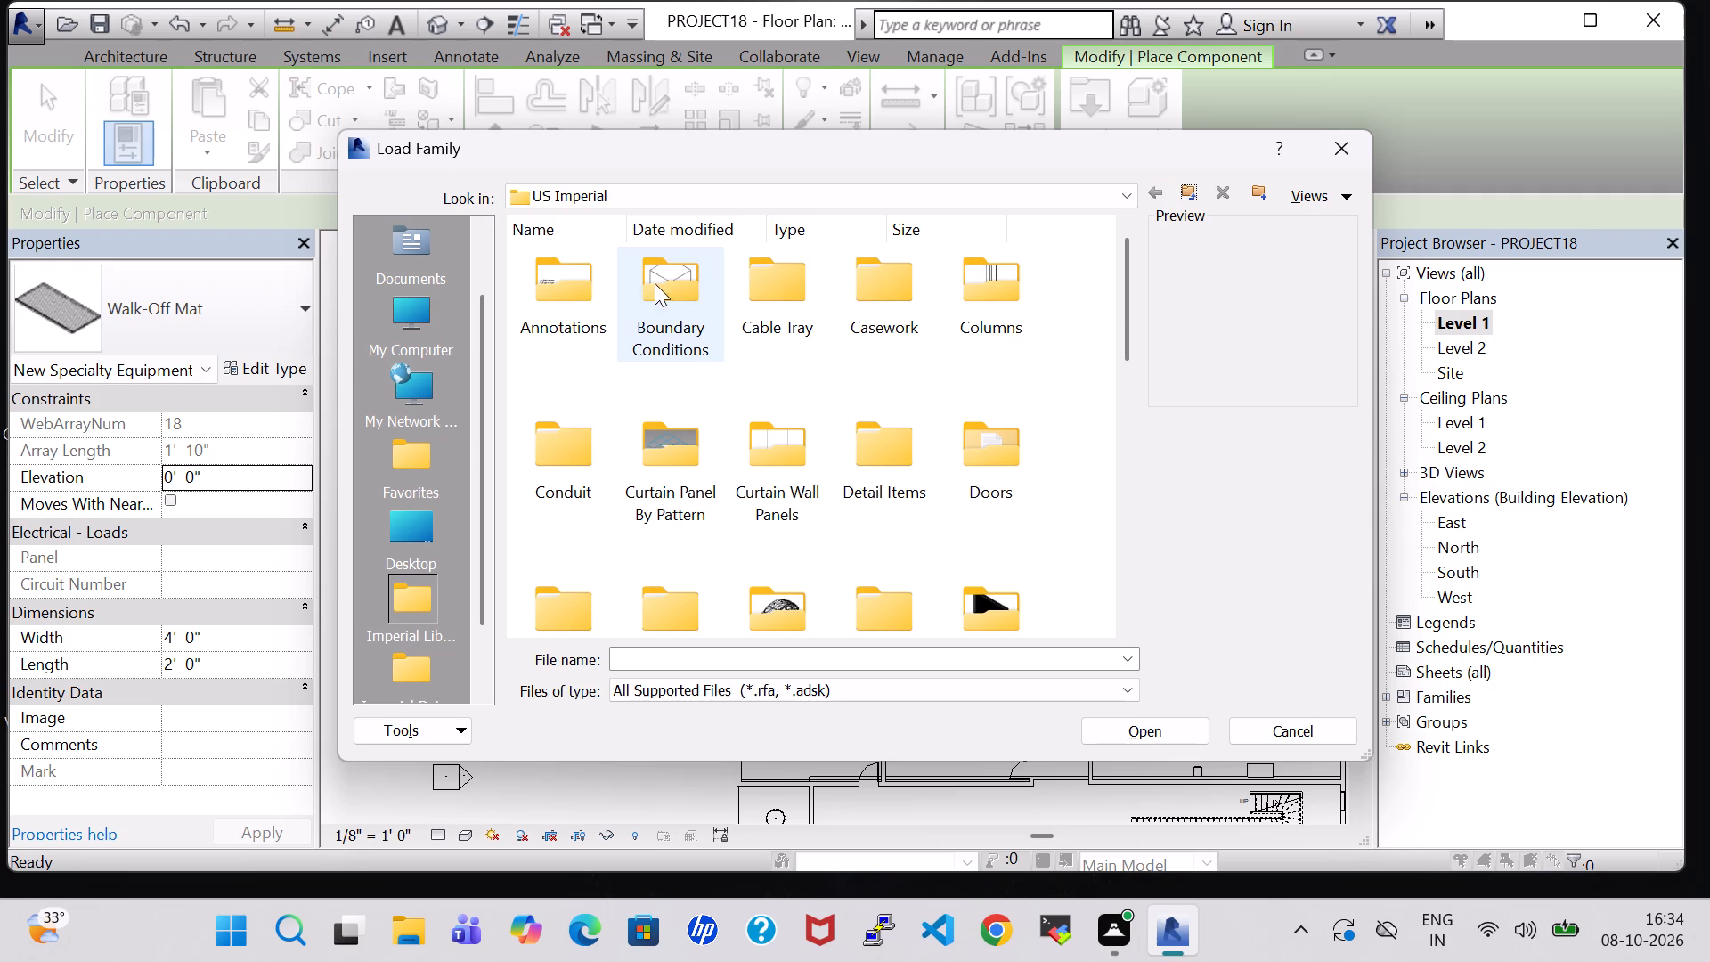
{"action": "double_click", "coordinate": [575, 278]}
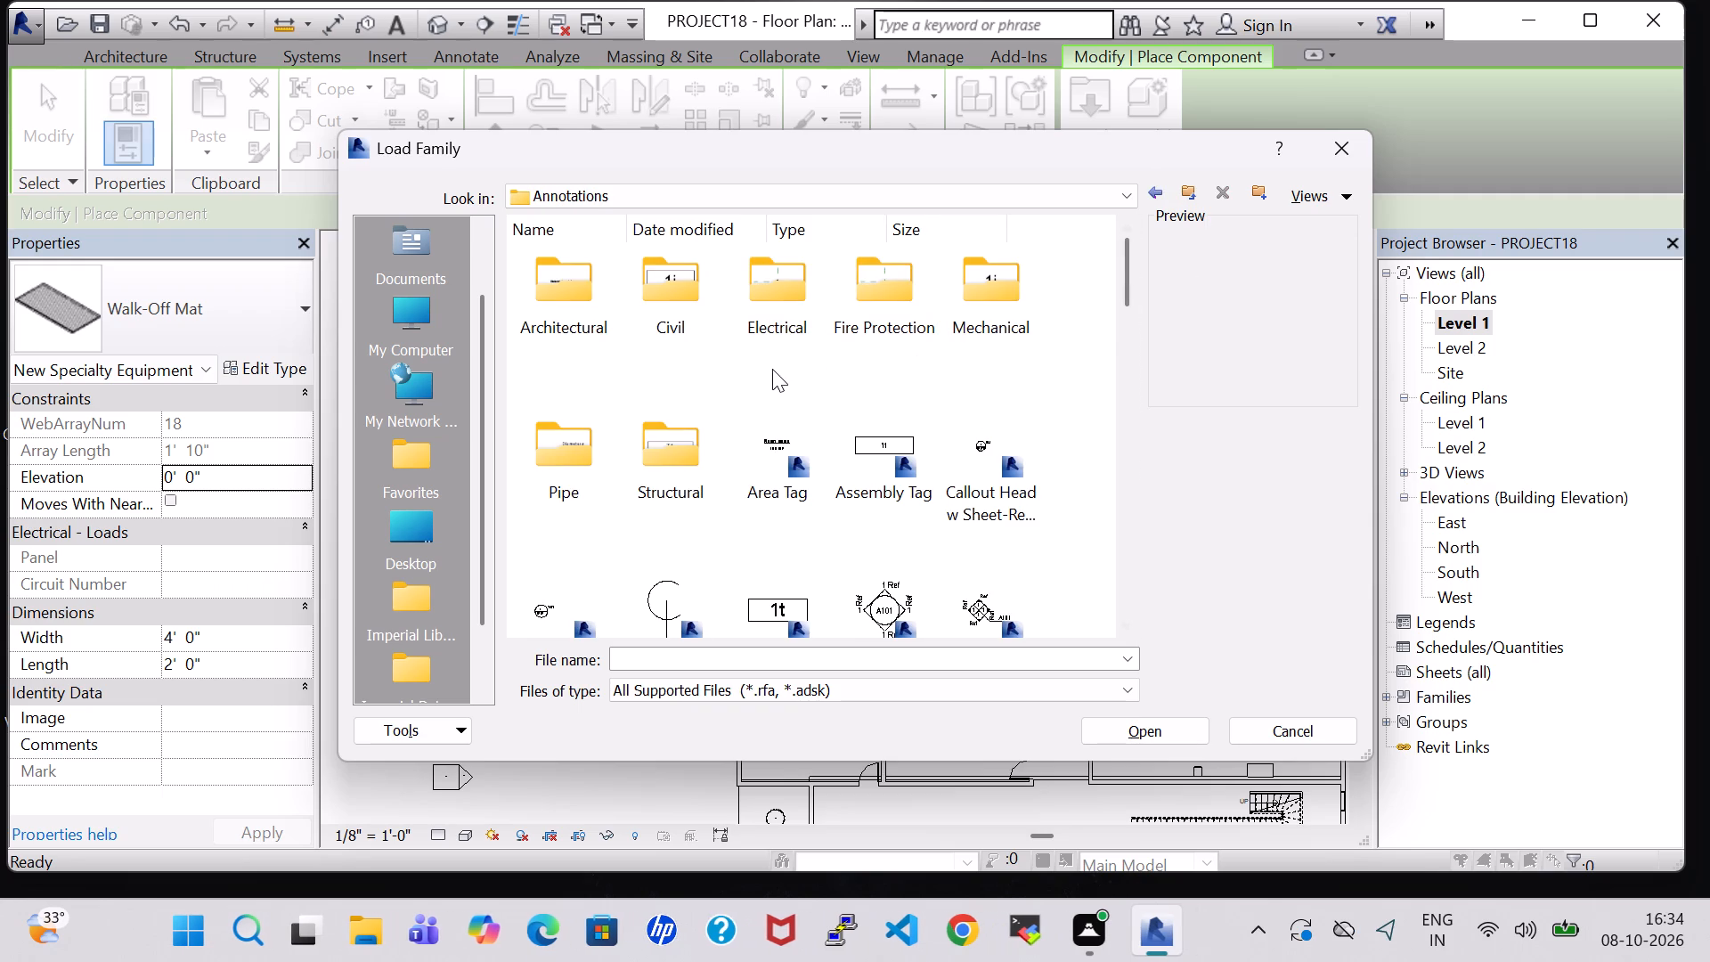
{"action": "scroll", "coordinate": [772, 369], "scroll_direction": "down", "scroll_amount": 1}
{"action": "scroll", "coordinate": [772, 369], "scroll_direction": "up", "scroll_amount": 3}
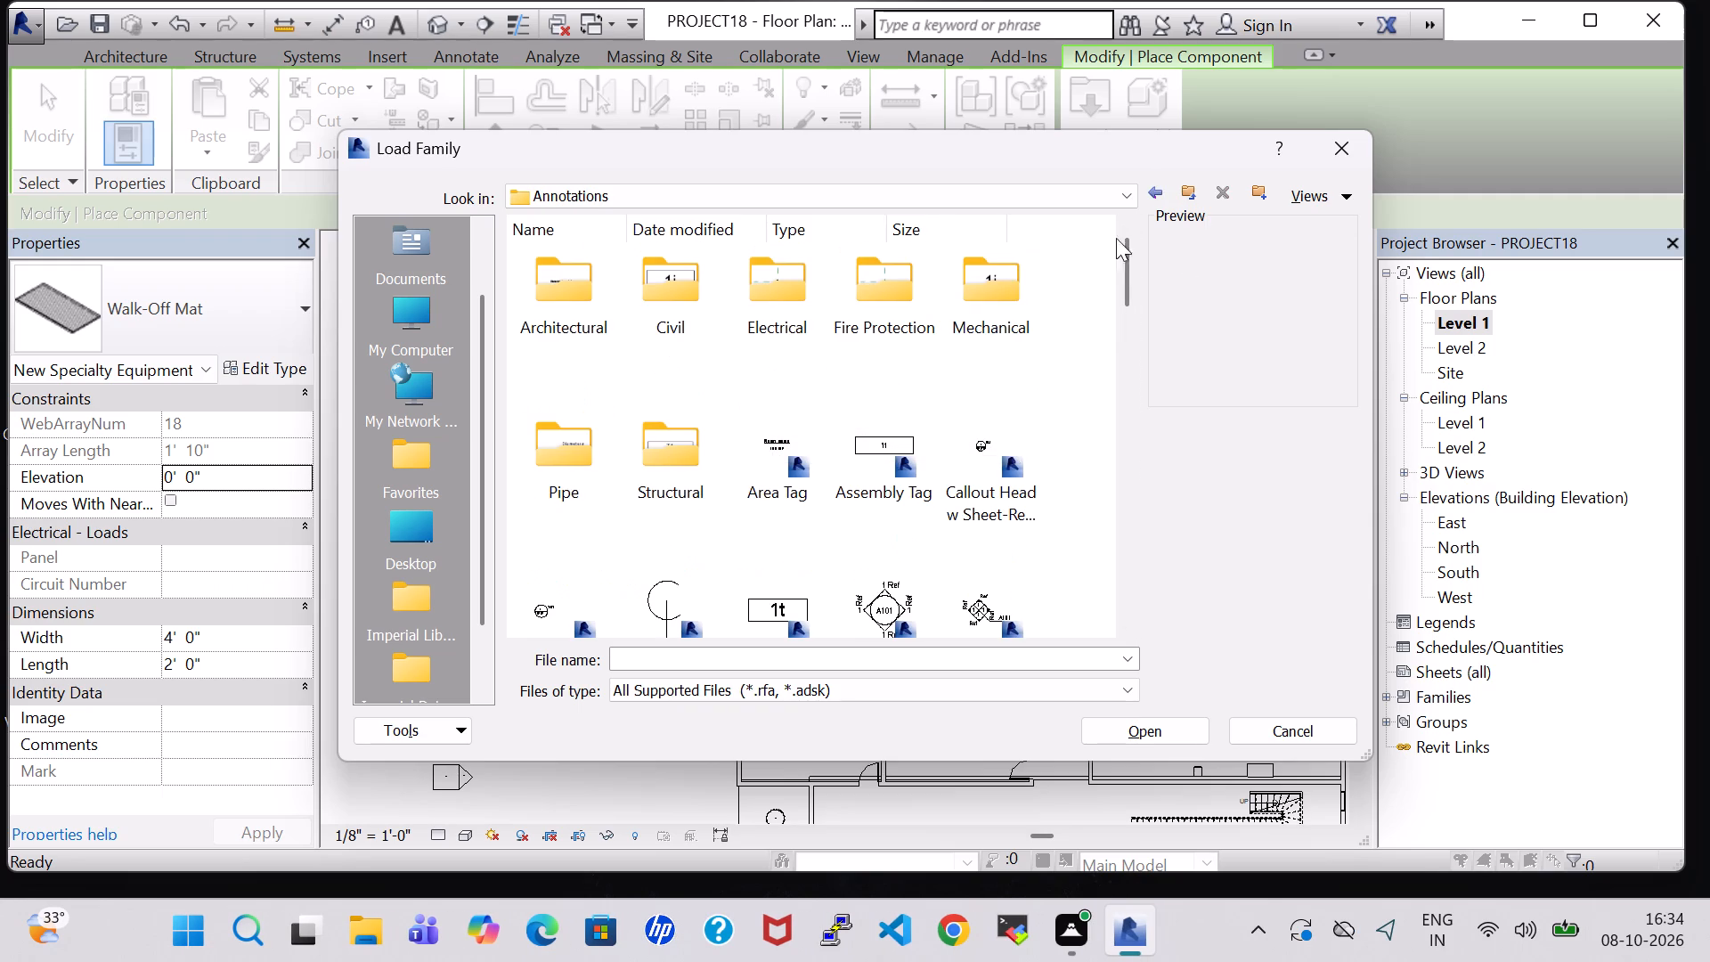
{"action": "left_click", "coordinate": [1152, 192]}
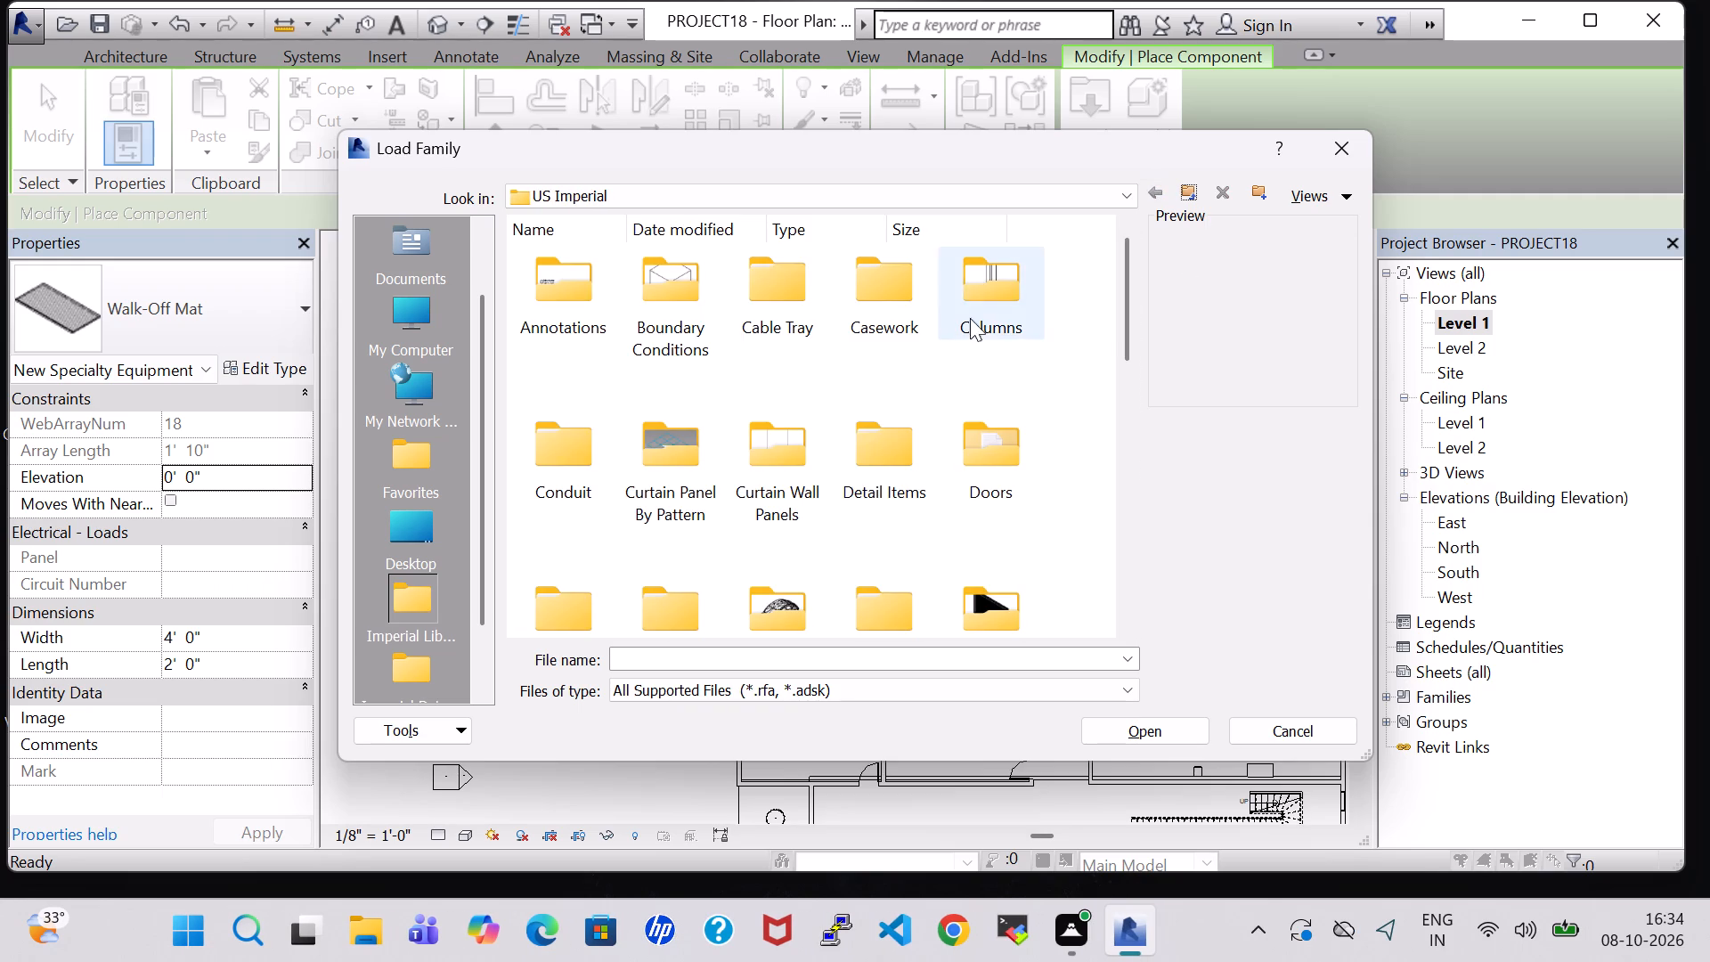
{"action": "double_click", "coordinate": [871, 309]}
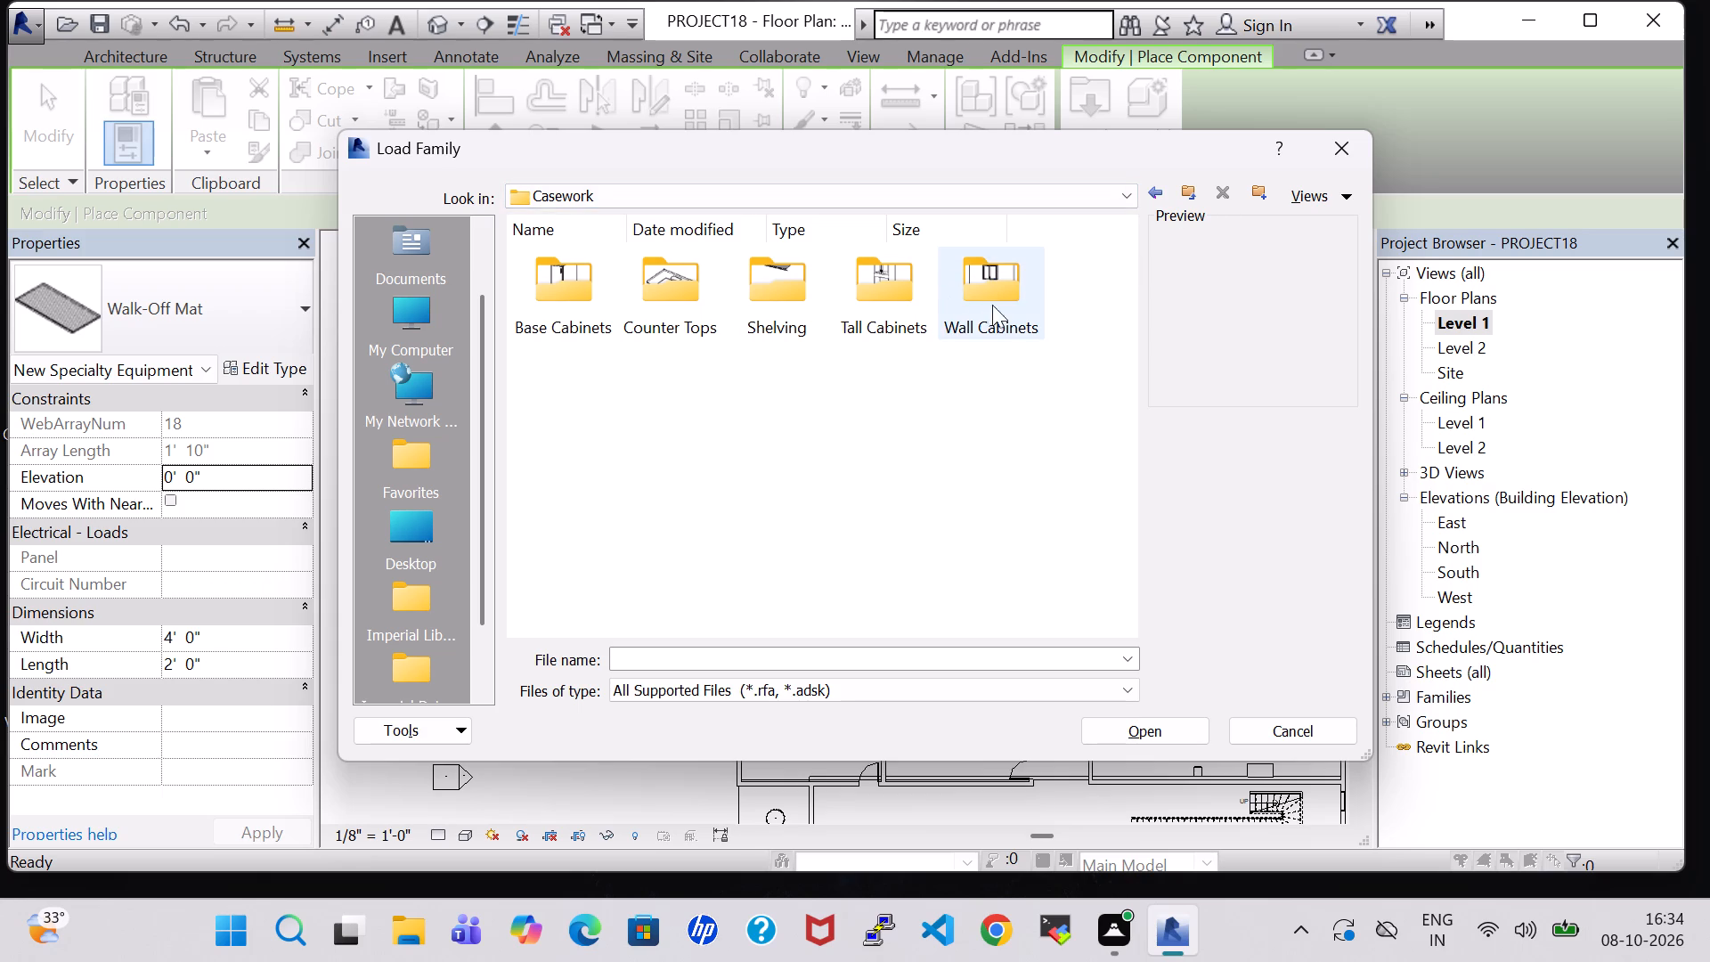
{"action": "double_click", "coordinate": [1032, 307]}
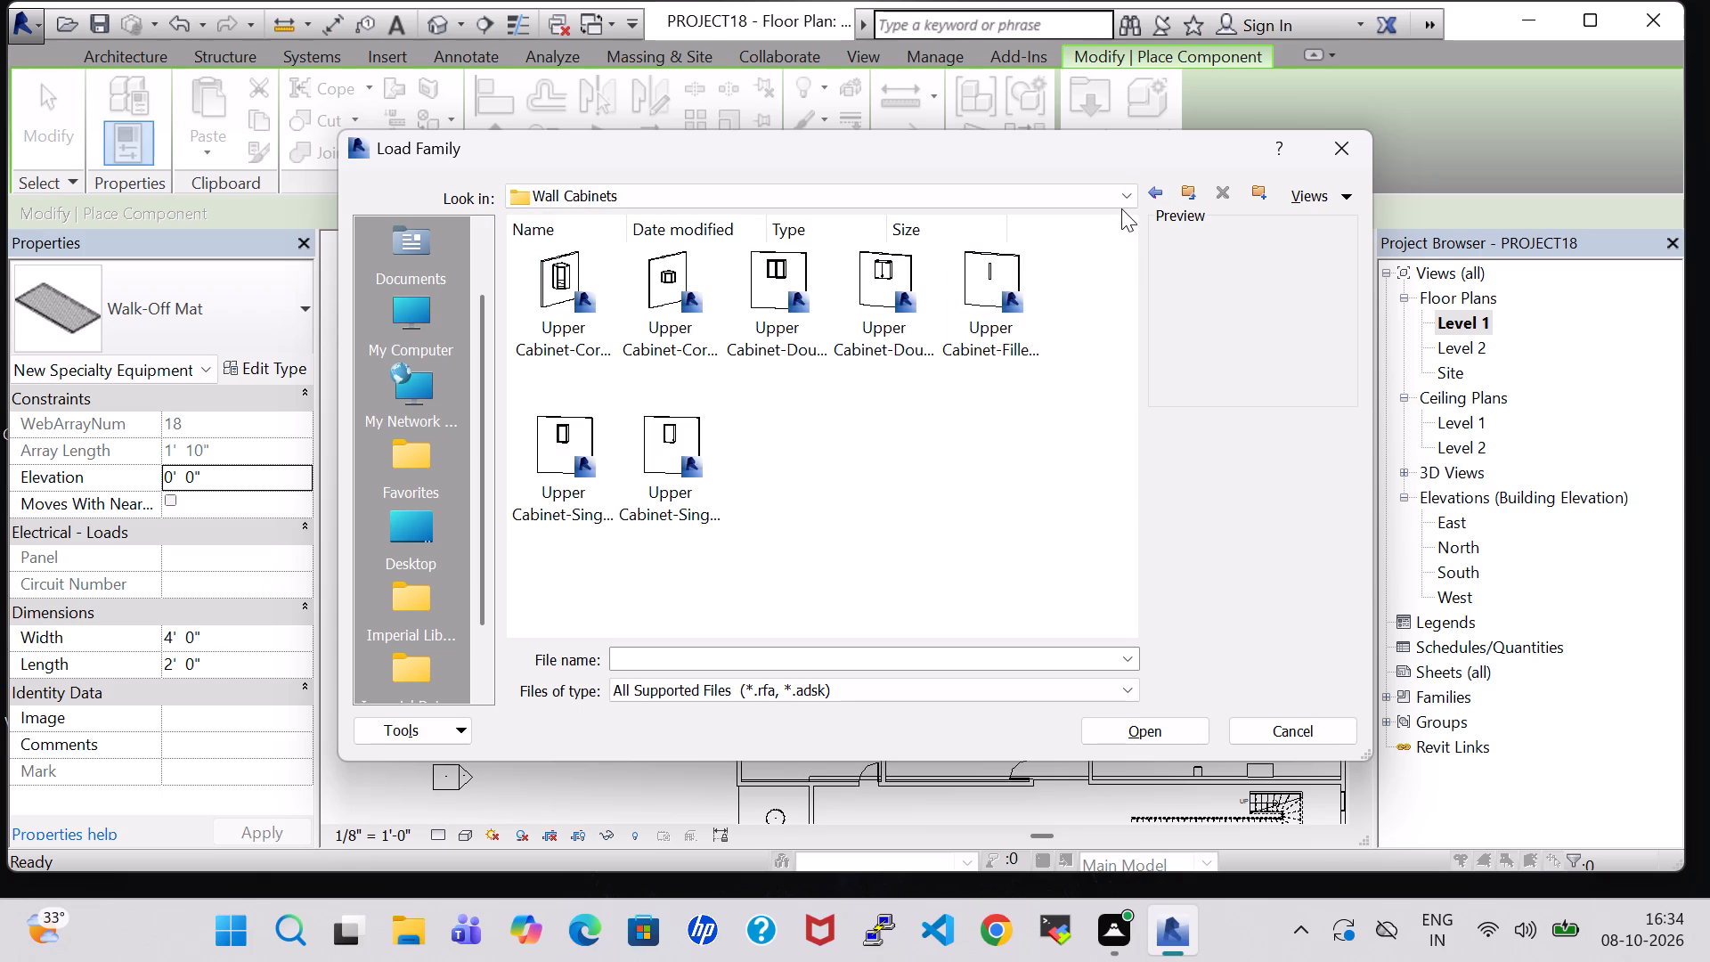
{"action": "left_click", "coordinate": [1150, 200]}
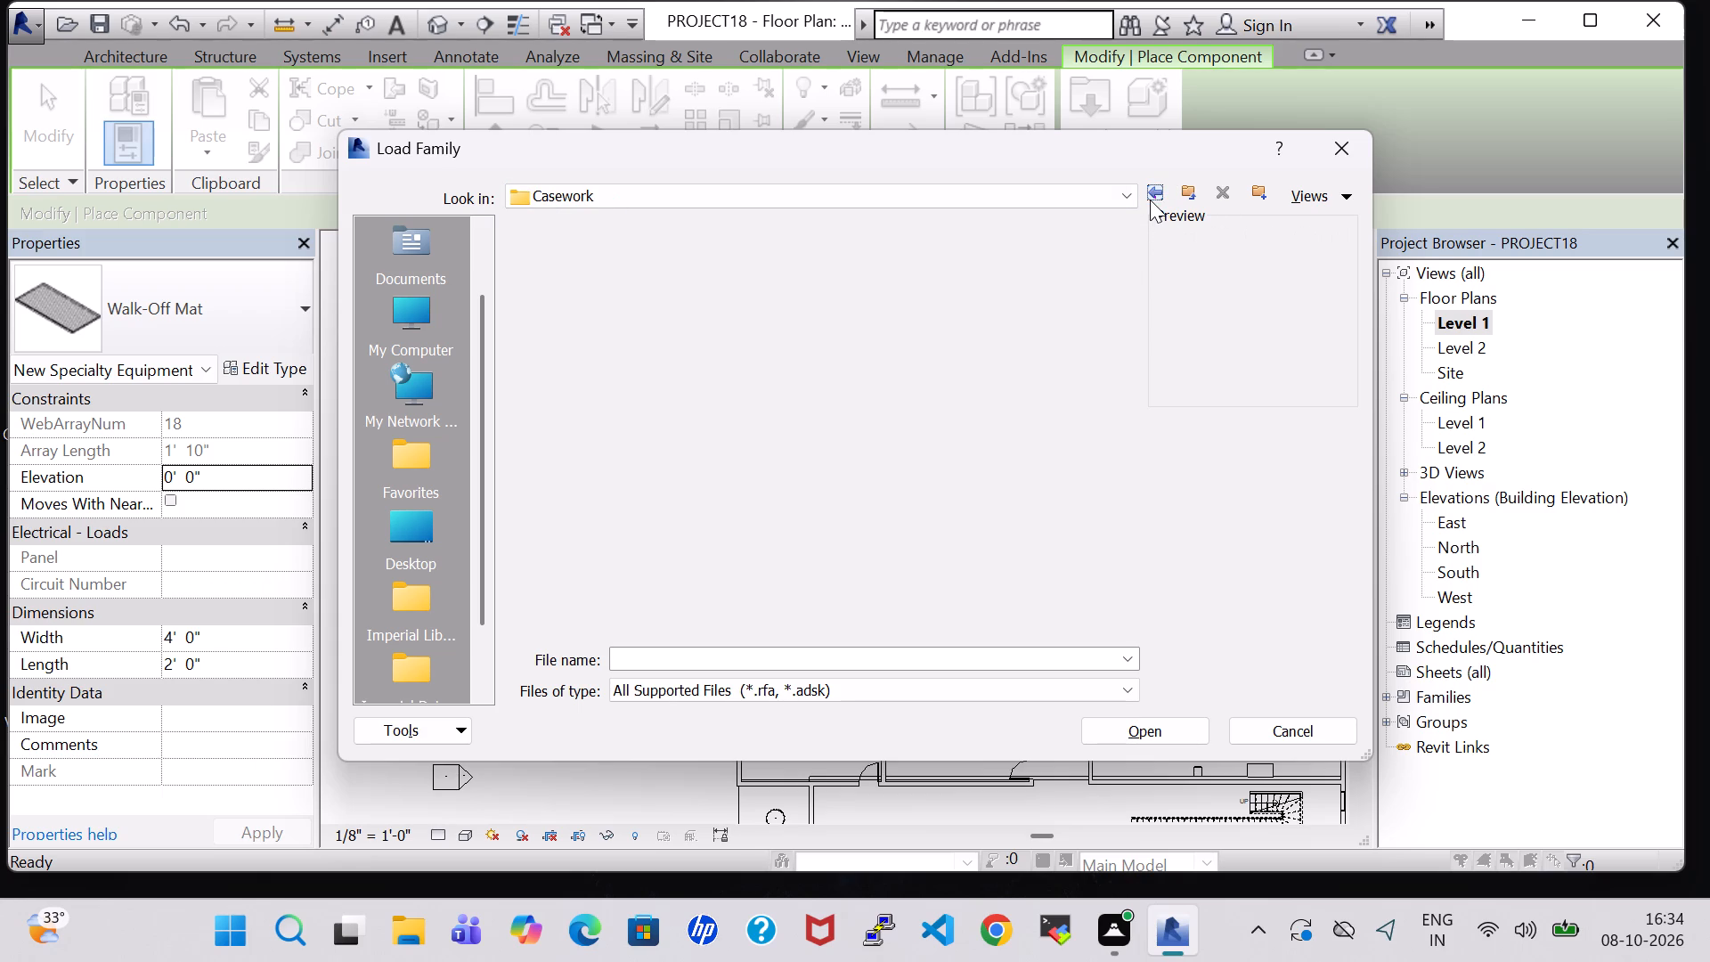
{"action": "left_click", "coordinate": [1150, 200]}
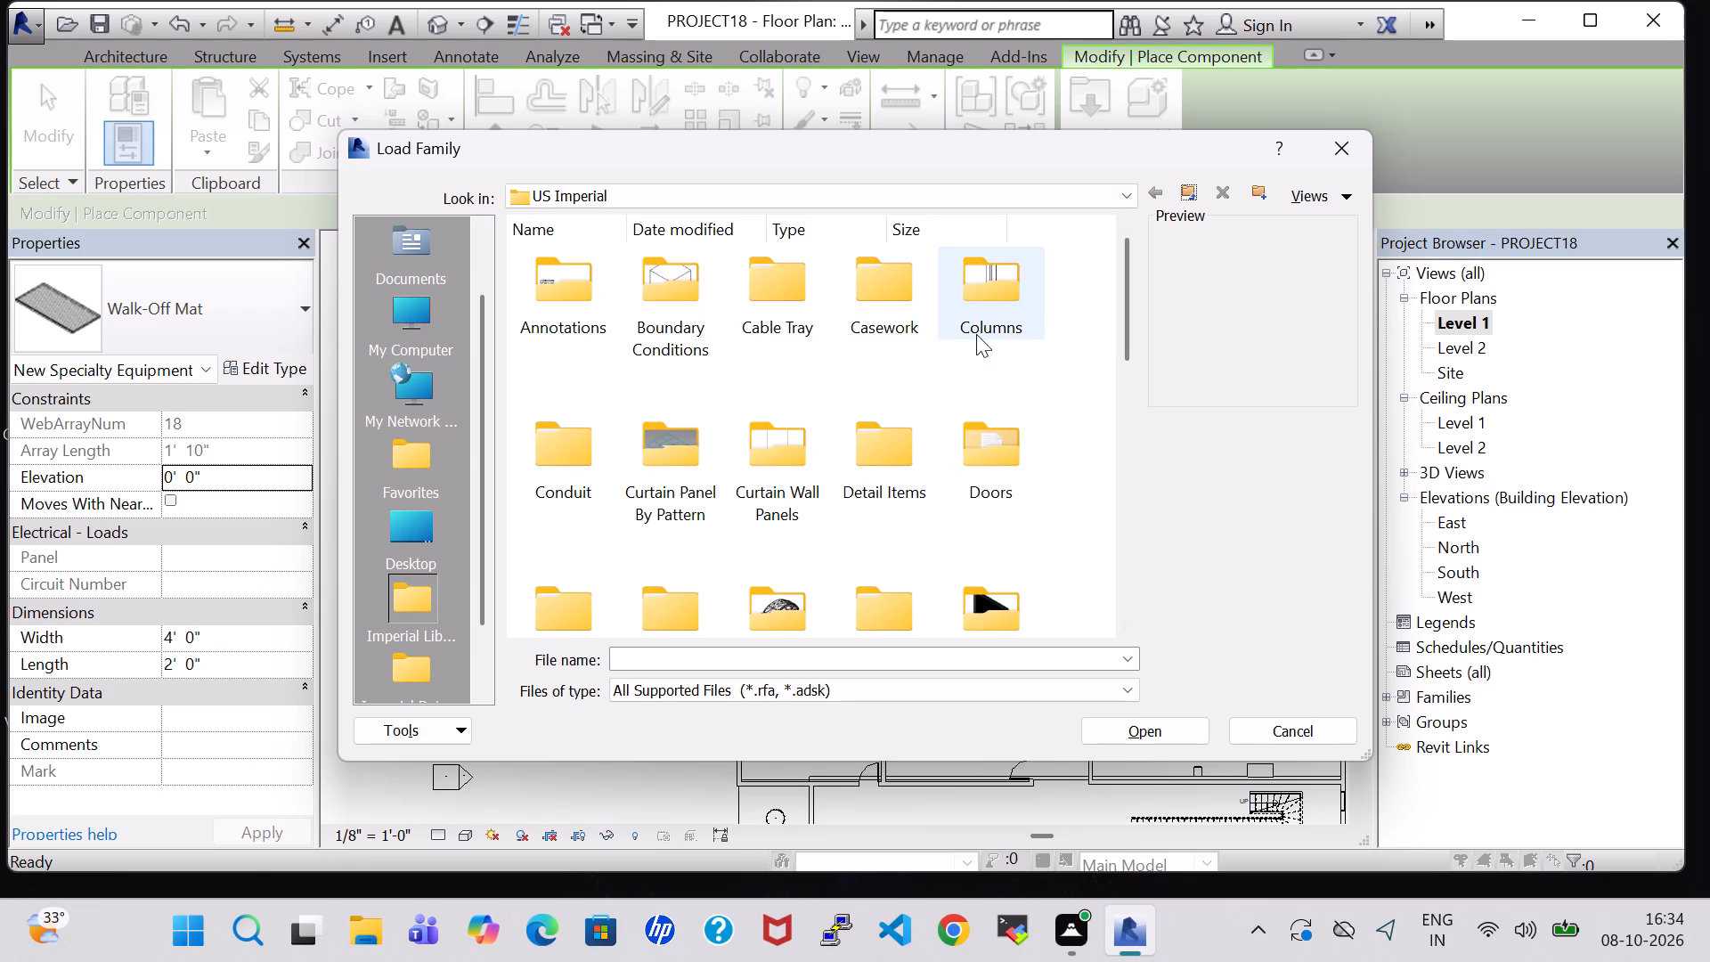
Look through the library's Detail Items, Doors, Duct and Electrical Architectural folders for a suitable component family.
{"action": "double_click", "coordinate": [871, 472]}
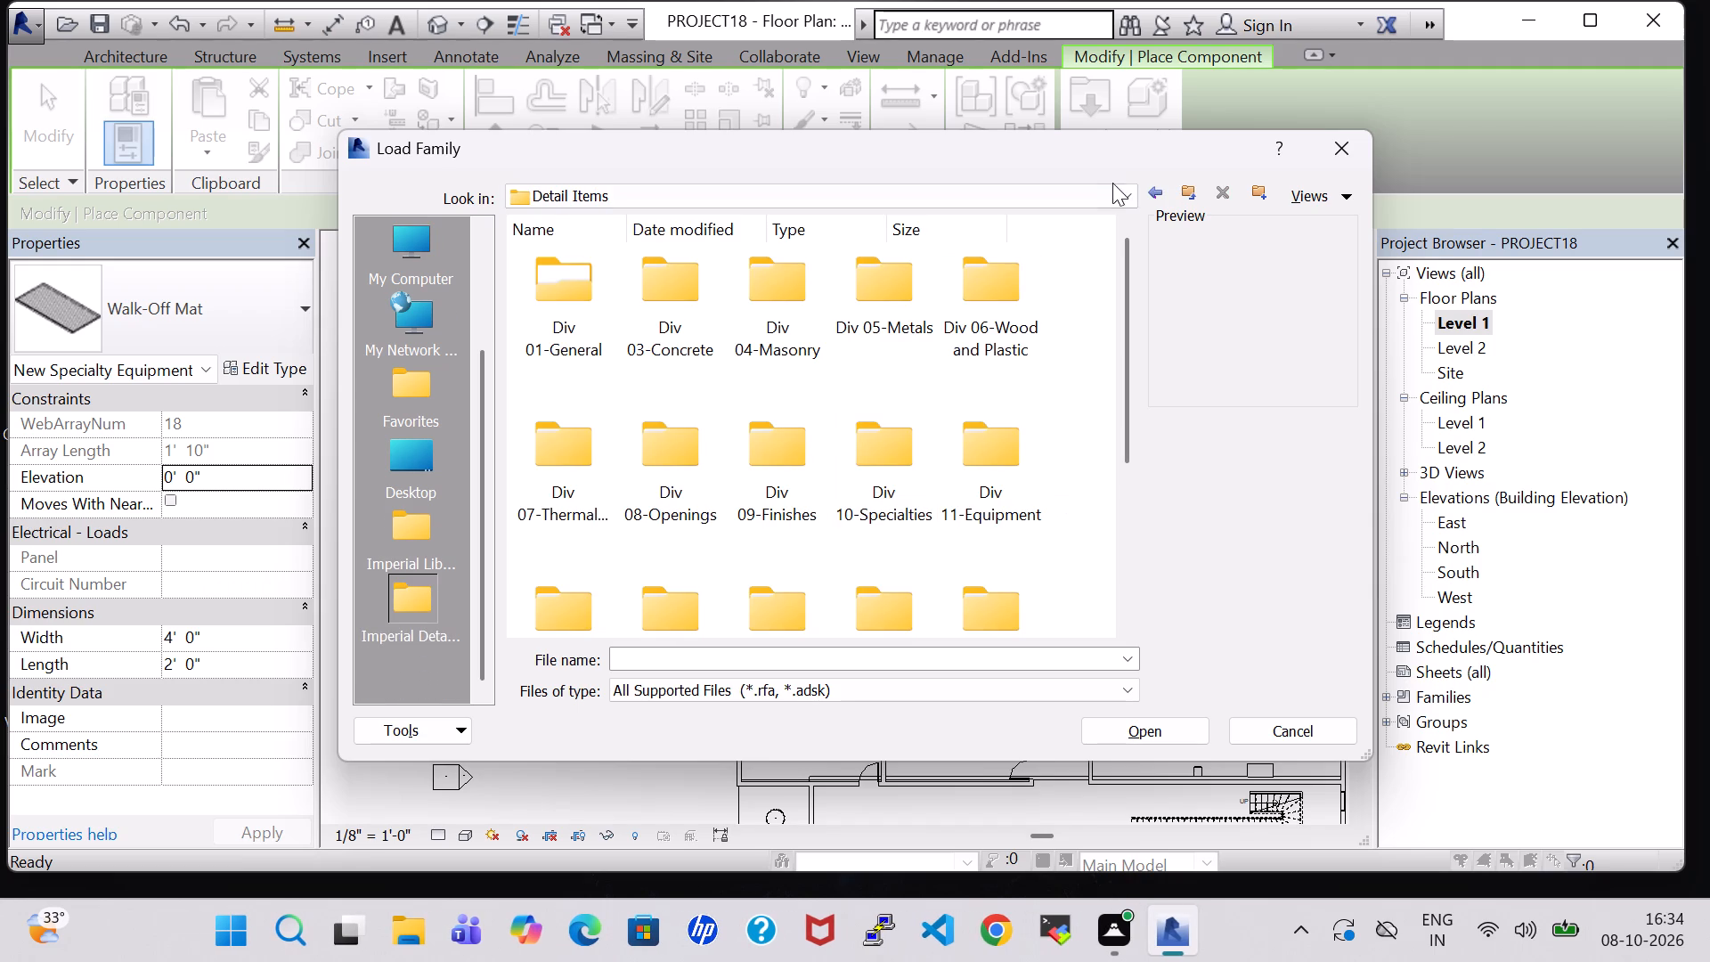
{"action": "left_click", "coordinate": [1151, 186]}
{"action": "double_click", "coordinate": [986, 428]}
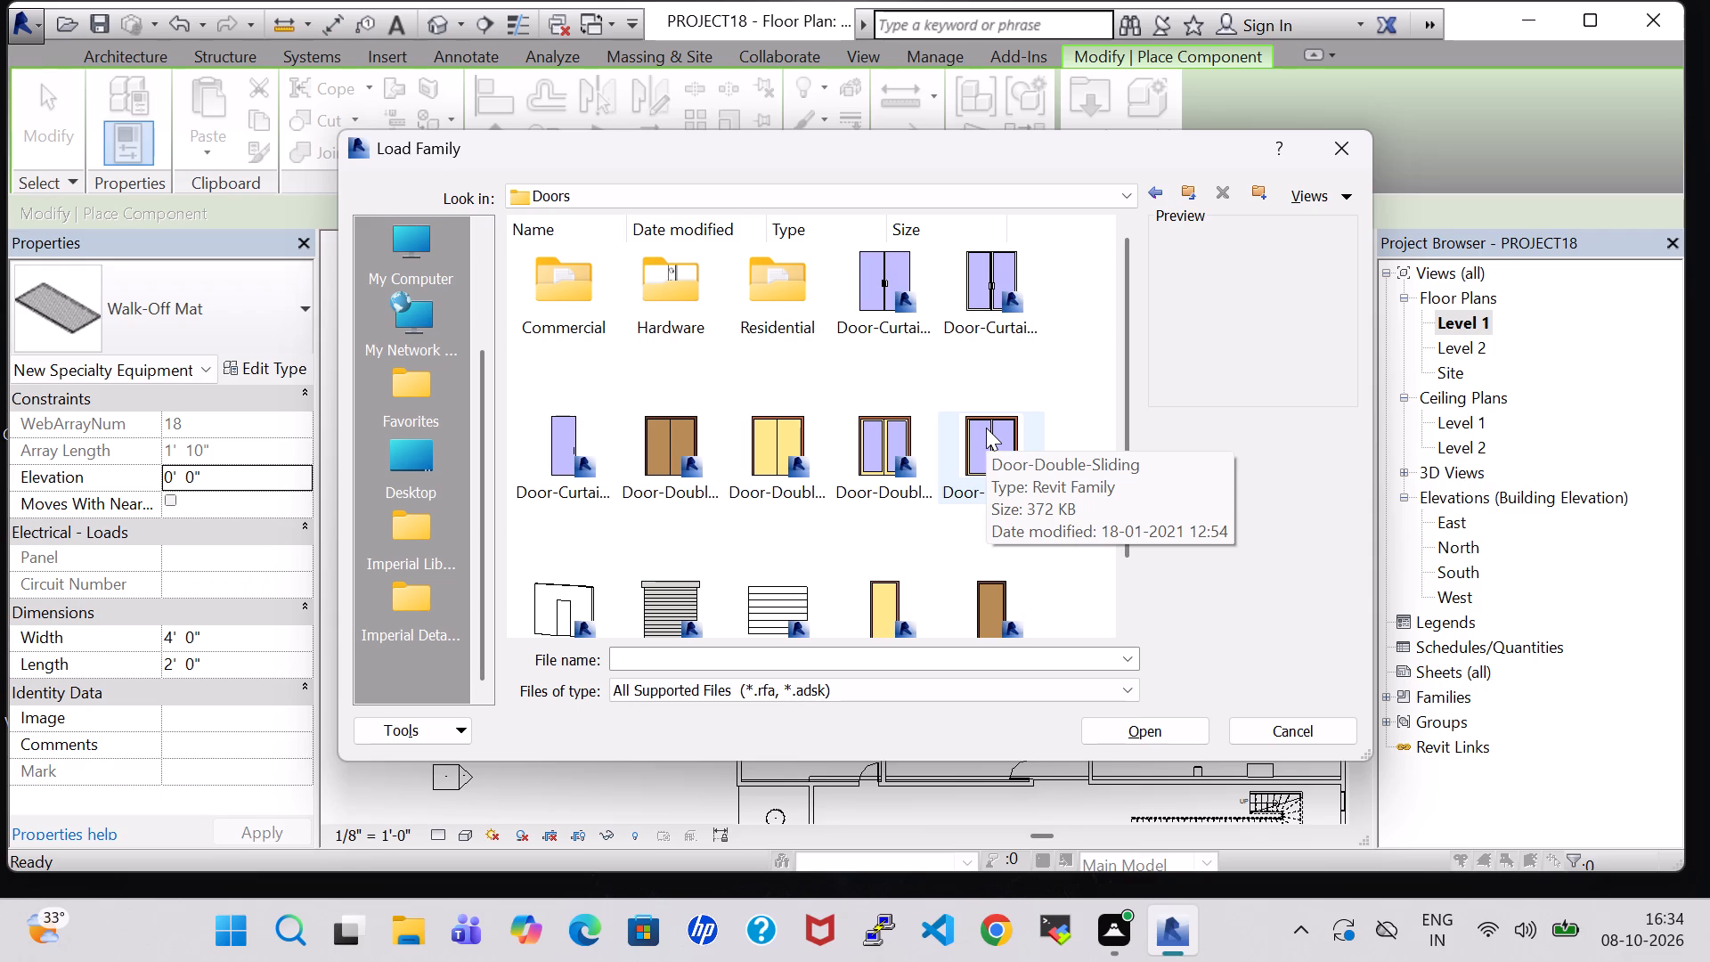
{"action": "scroll", "coordinate": [986, 428], "scroll_direction": "down", "scroll_amount": 1}
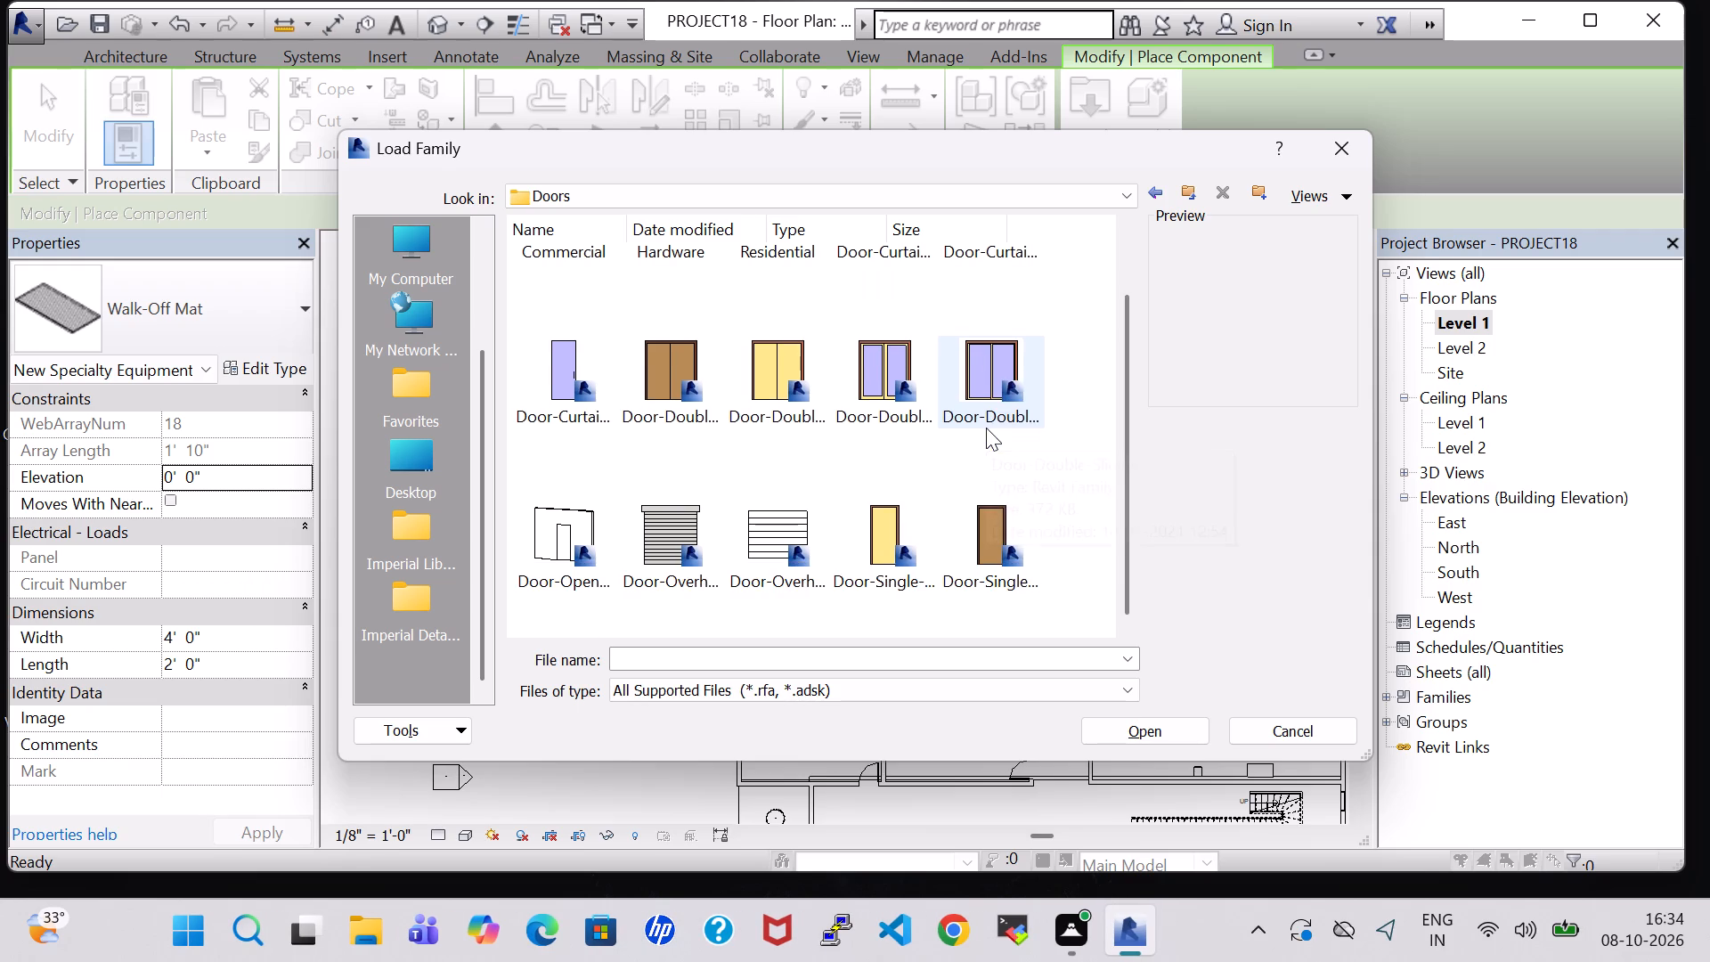
{"action": "scroll", "coordinate": [986, 428], "scroll_direction": "up", "scroll_amount": 1}
{"action": "left_click", "coordinate": [1152, 192]}
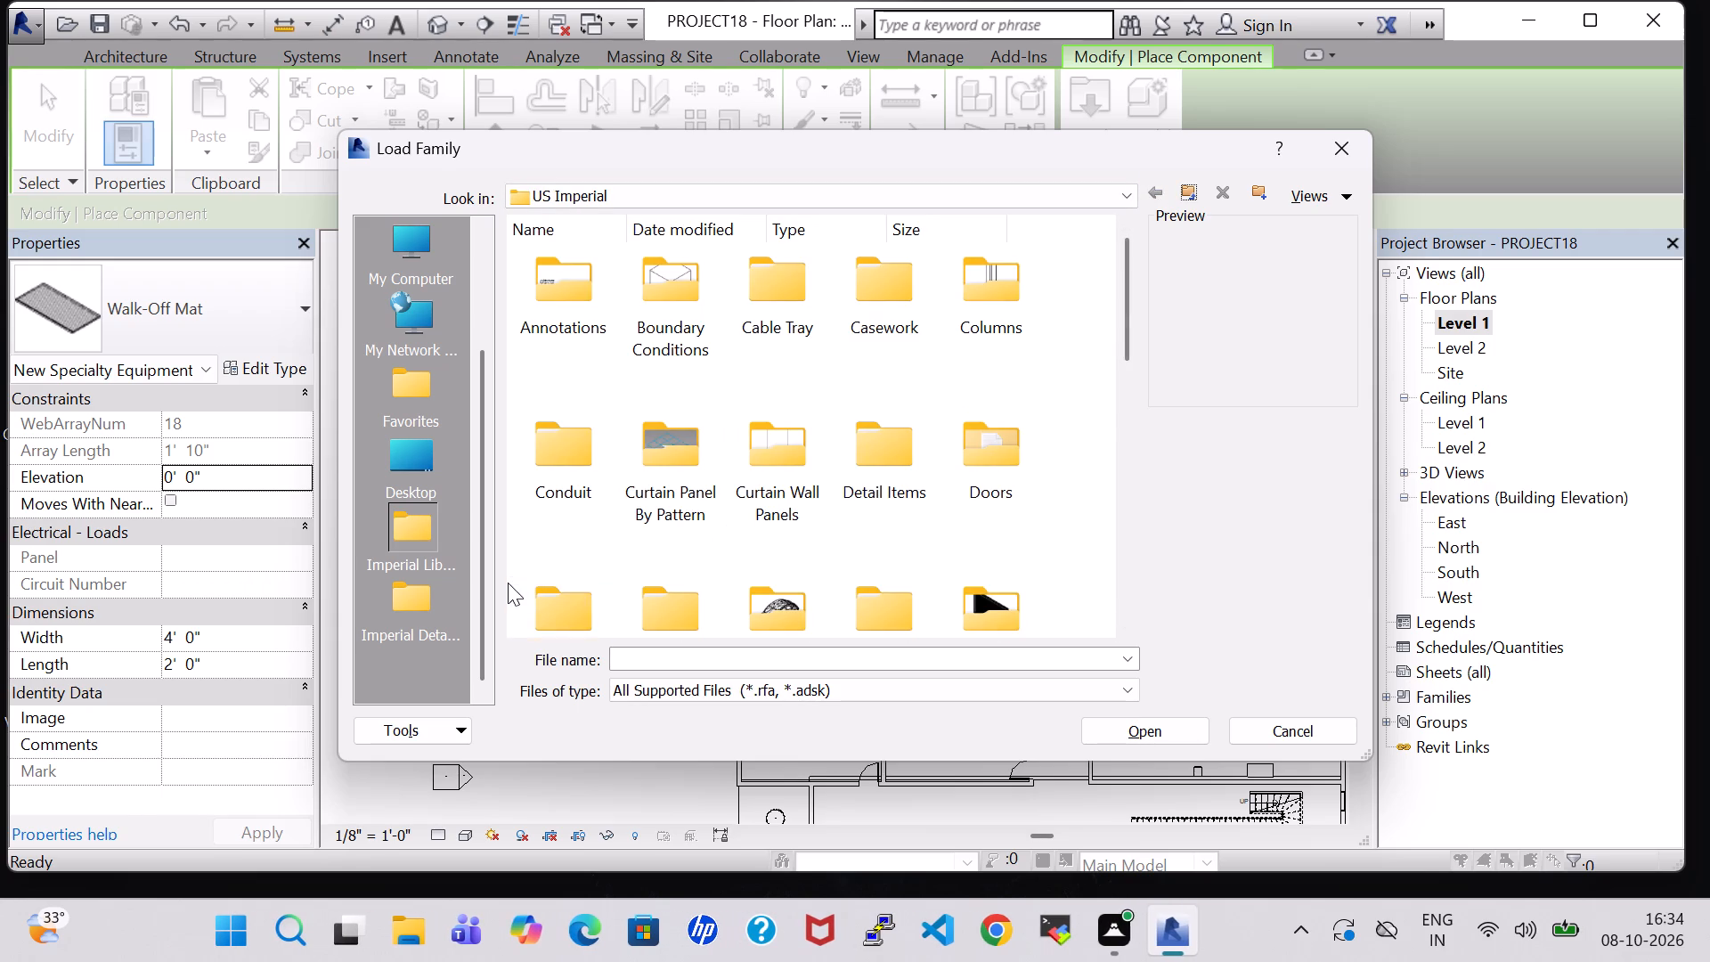
{"action": "scroll", "coordinate": [508, 583], "scroll_direction": "down", "scroll_amount": 1}
{"action": "double_click", "coordinate": [568, 395]}
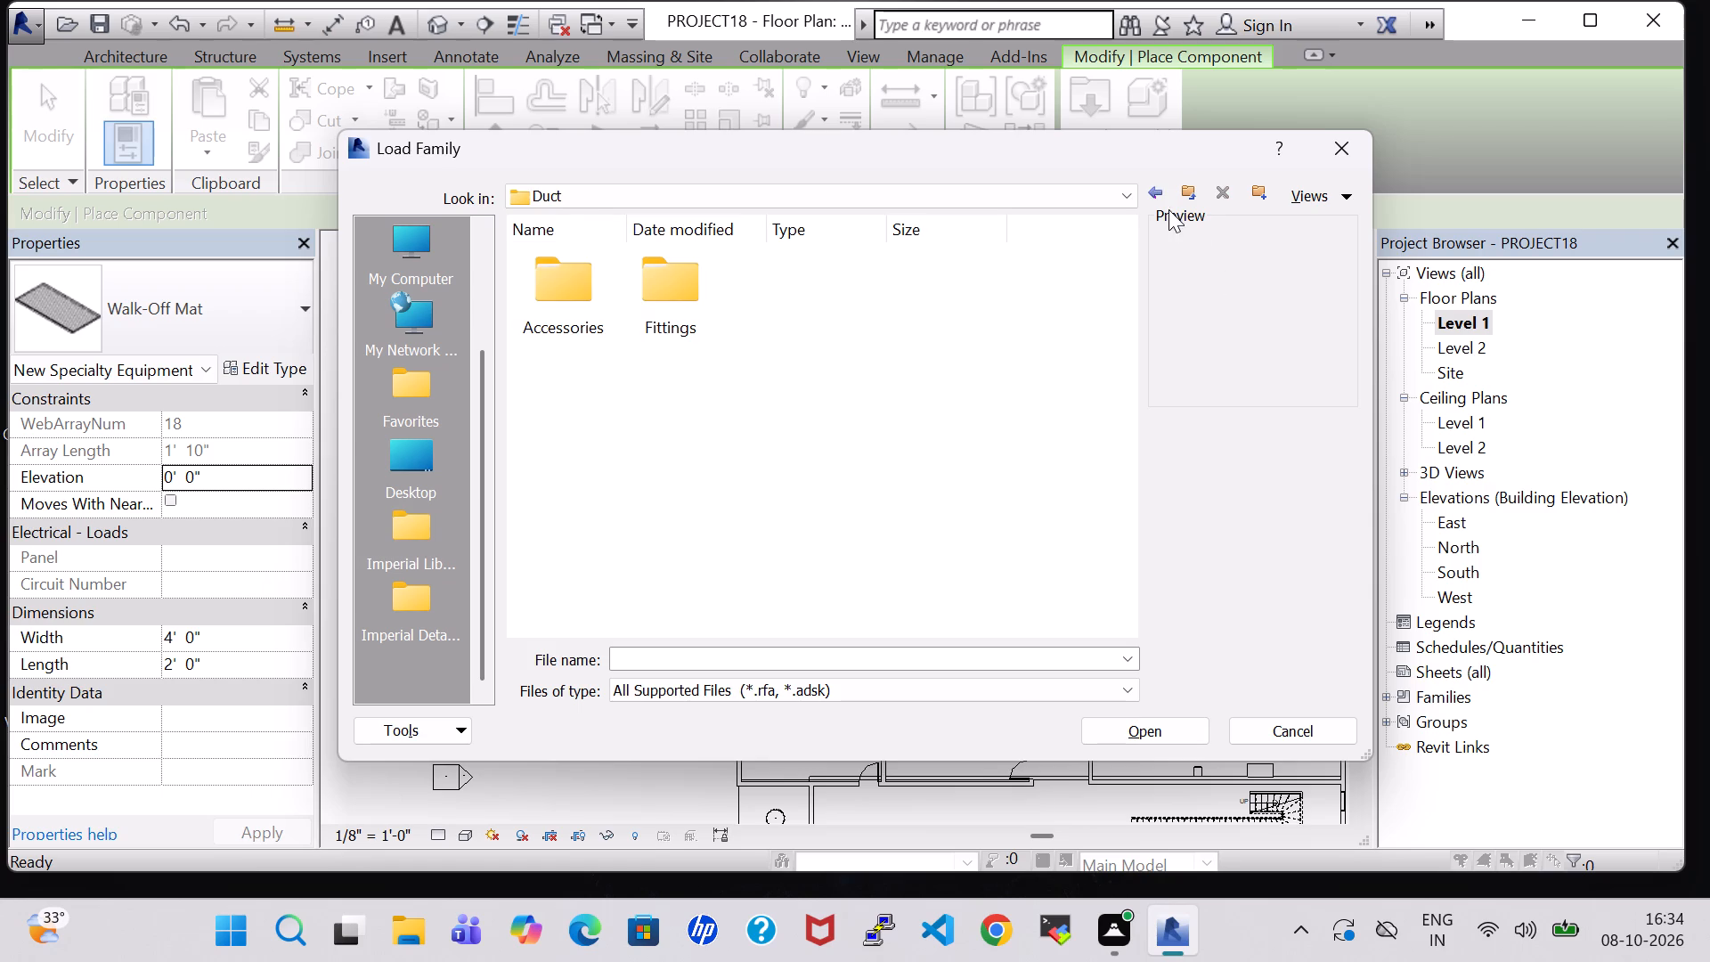
{"action": "left_click", "coordinate": [1159, 186]}
{"action": "scroll", "coordinate": [619, 436], "scroll_direction": "down", "scroll_amount": 1}
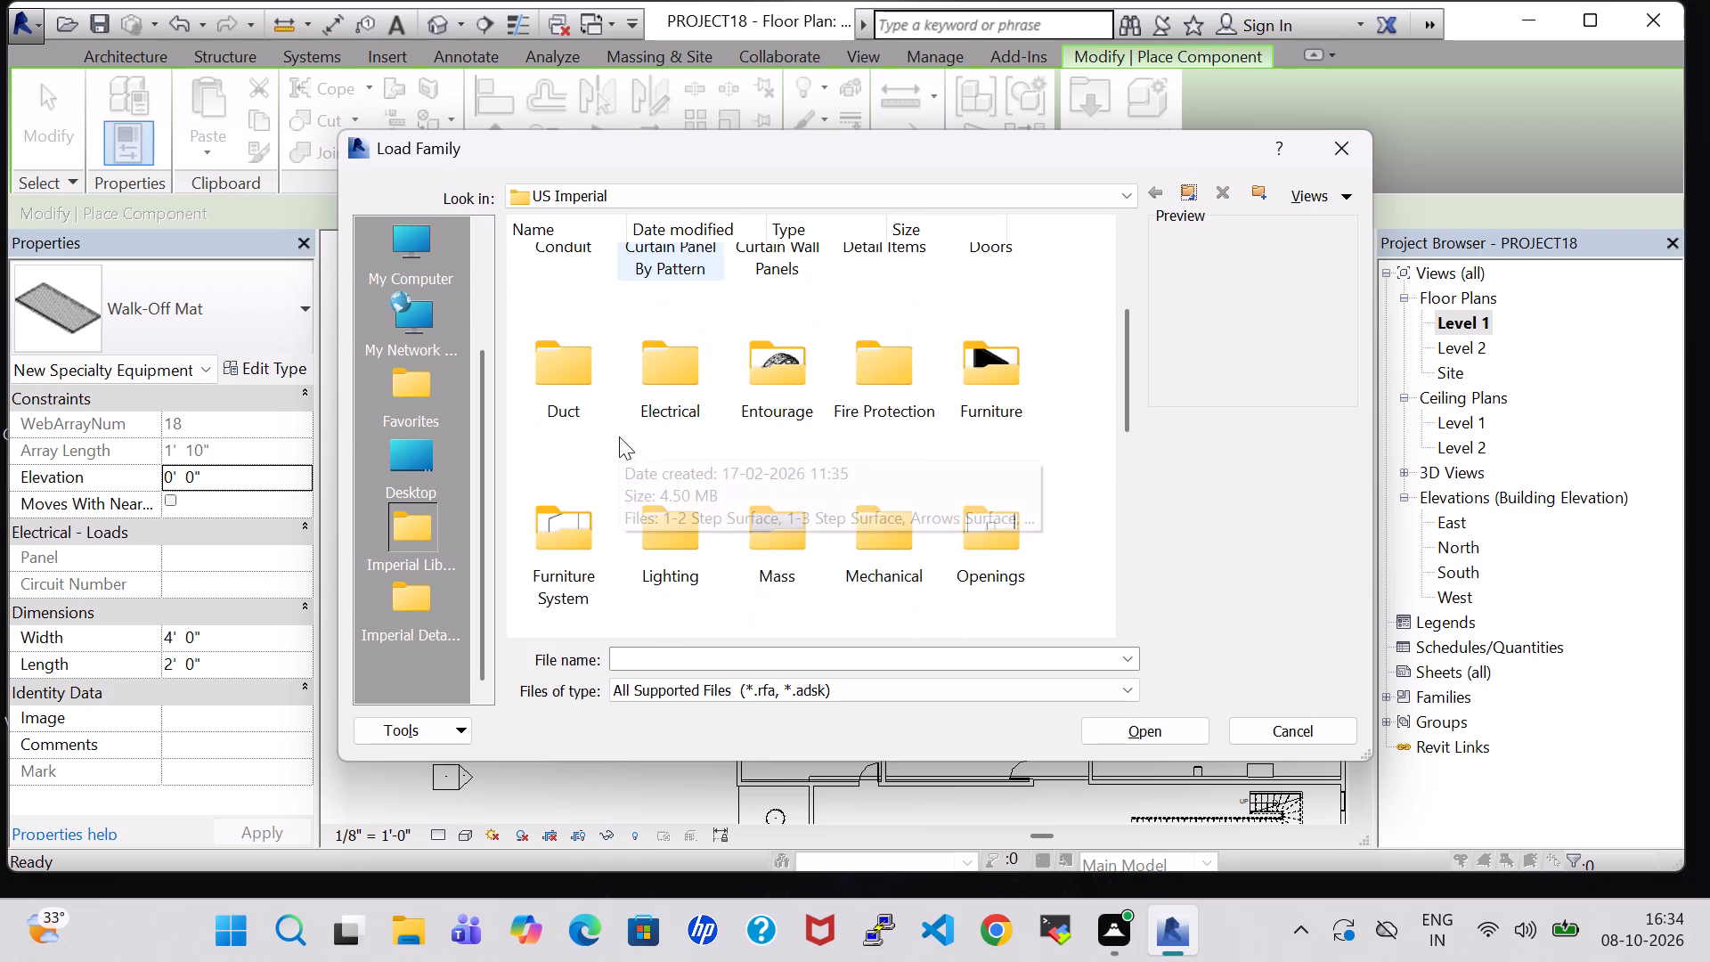
{"action": "double_click", "coordinate": [664, 386]}
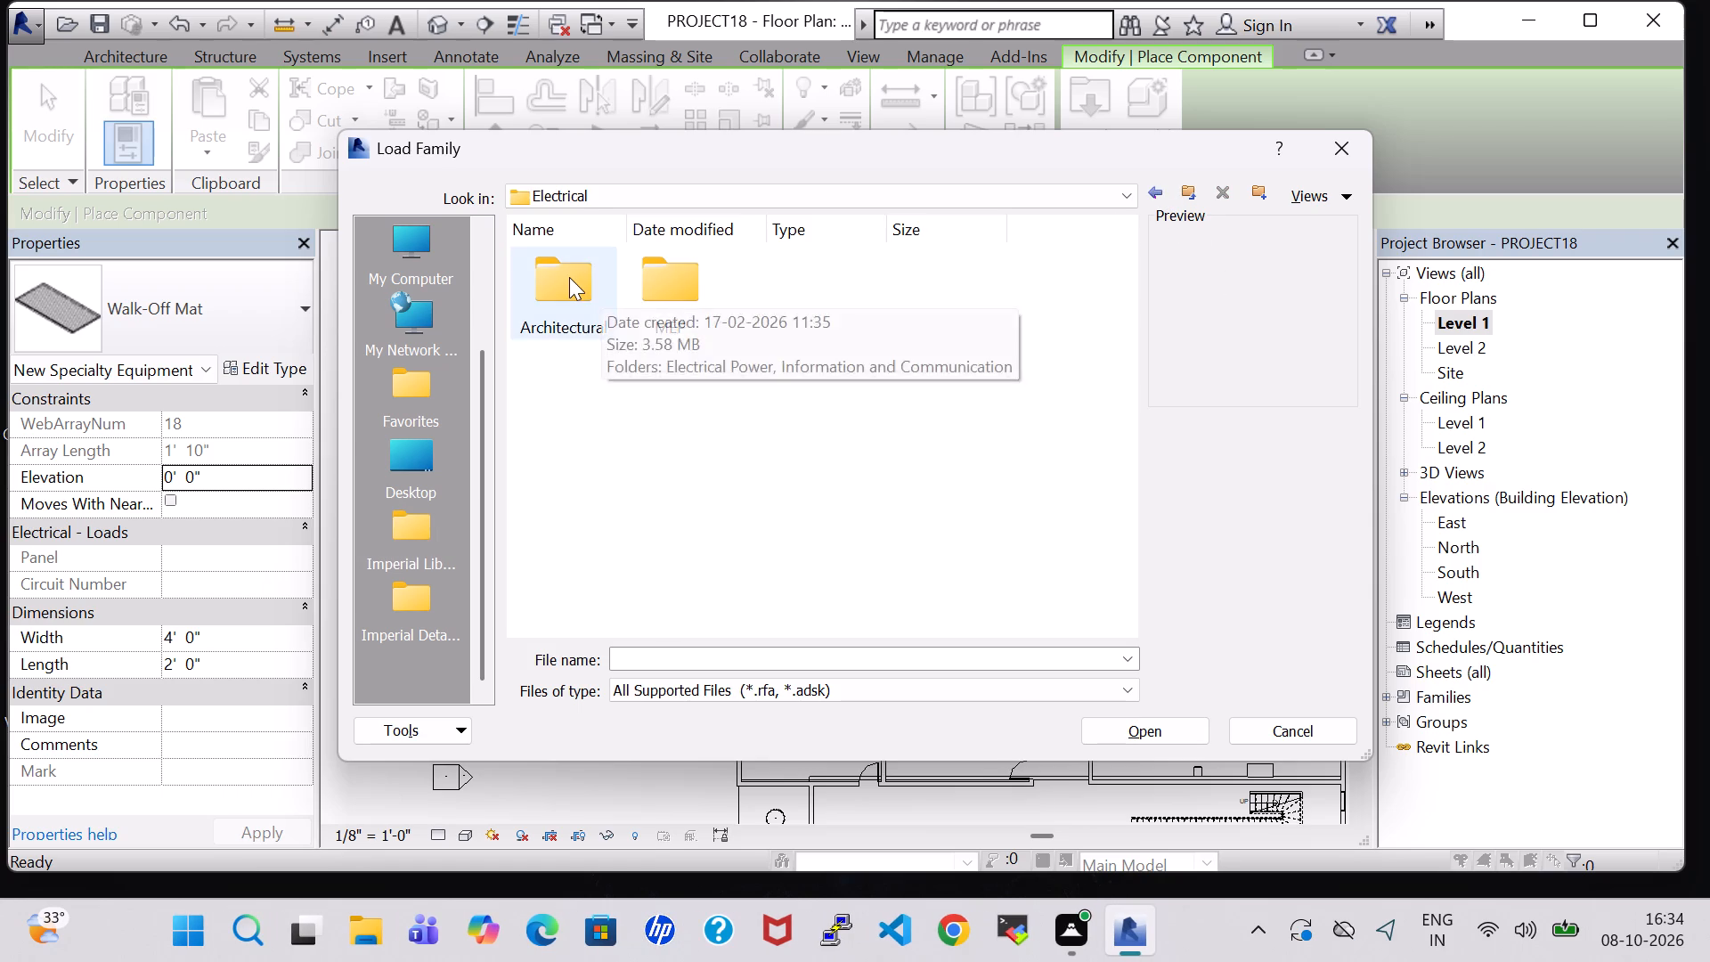
{"action": "double_click", "coordinate": [569, 277]}
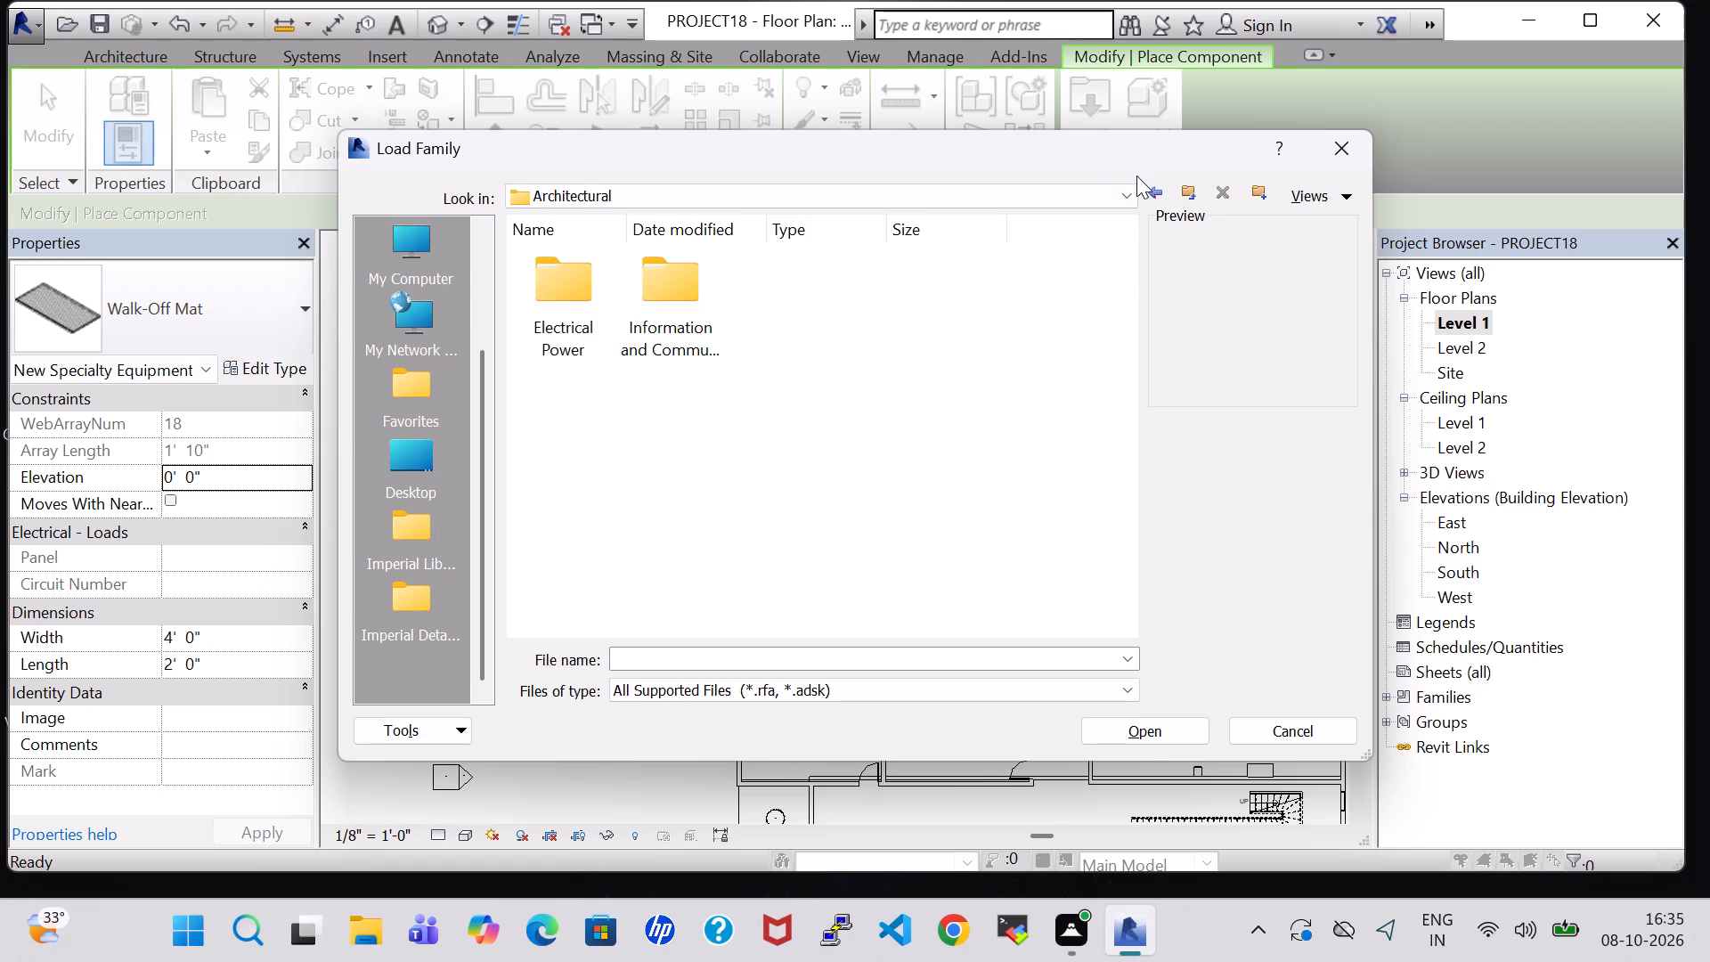
{"action": "left_click", "coordinate": [1154, 190]}
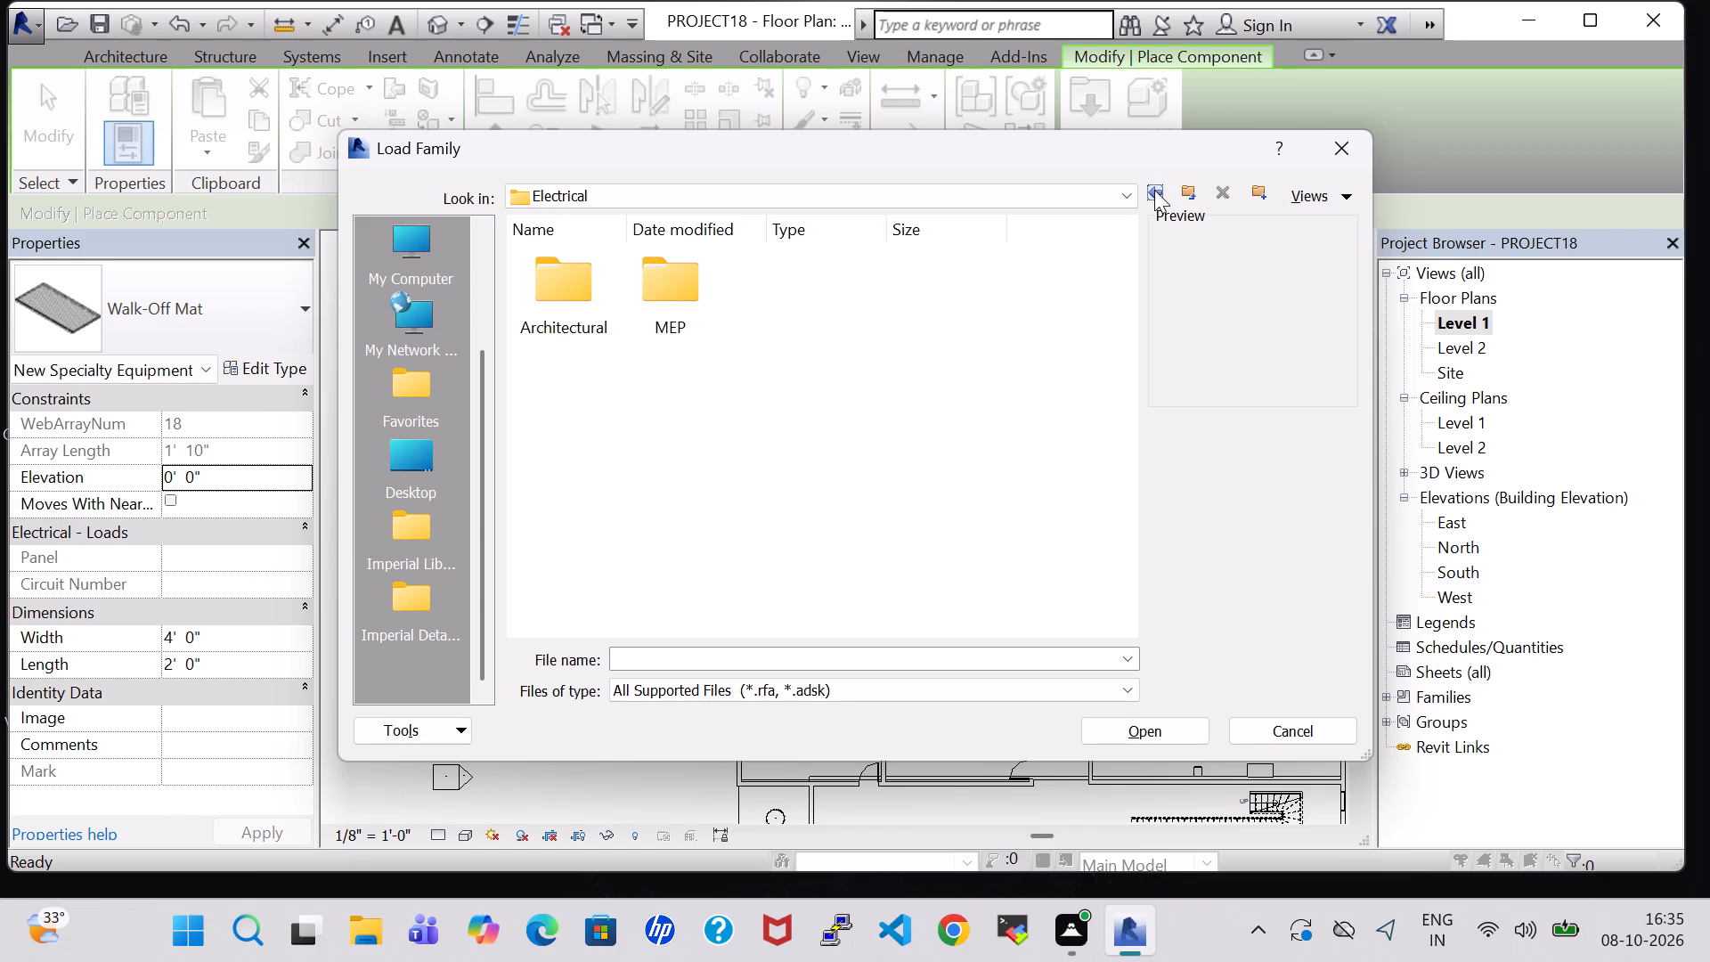
{"action": "left_click", "coordinate": [1154, 190]}
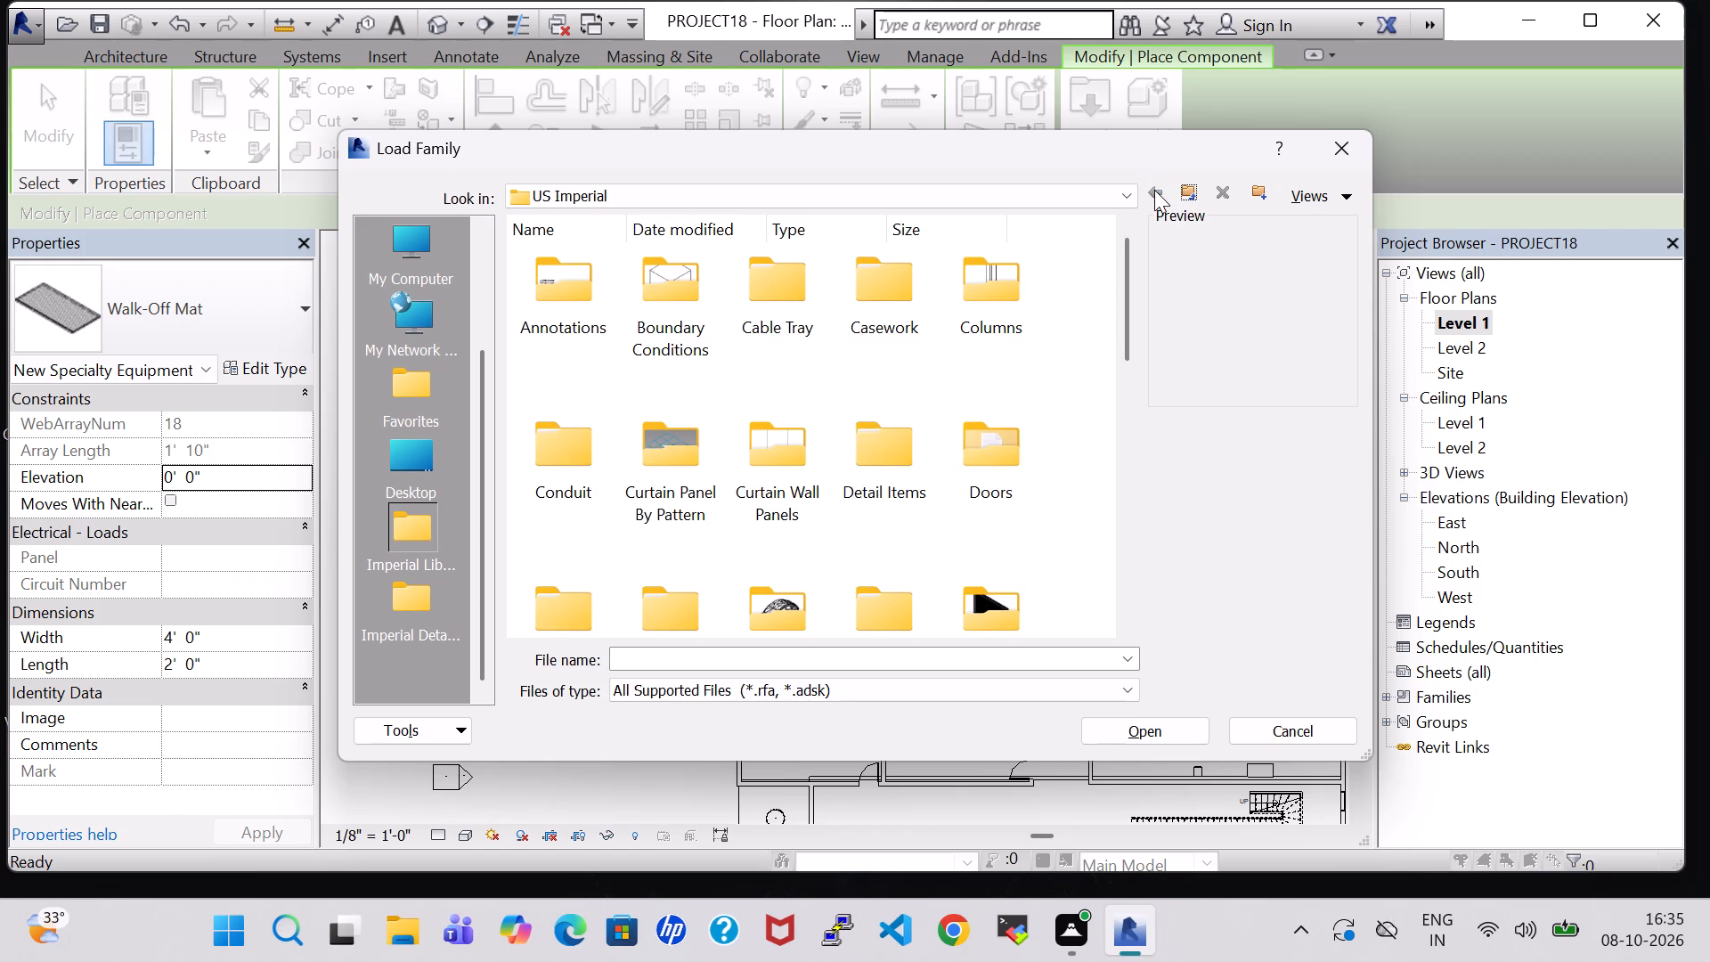
Look through the US Imperial library's Curtain Panel By Pattern, Curtain Wall Panels, Detail Items, Doors and Duct folders for a component family.
{"action": "double_click", "coordinate": [688, 427]}
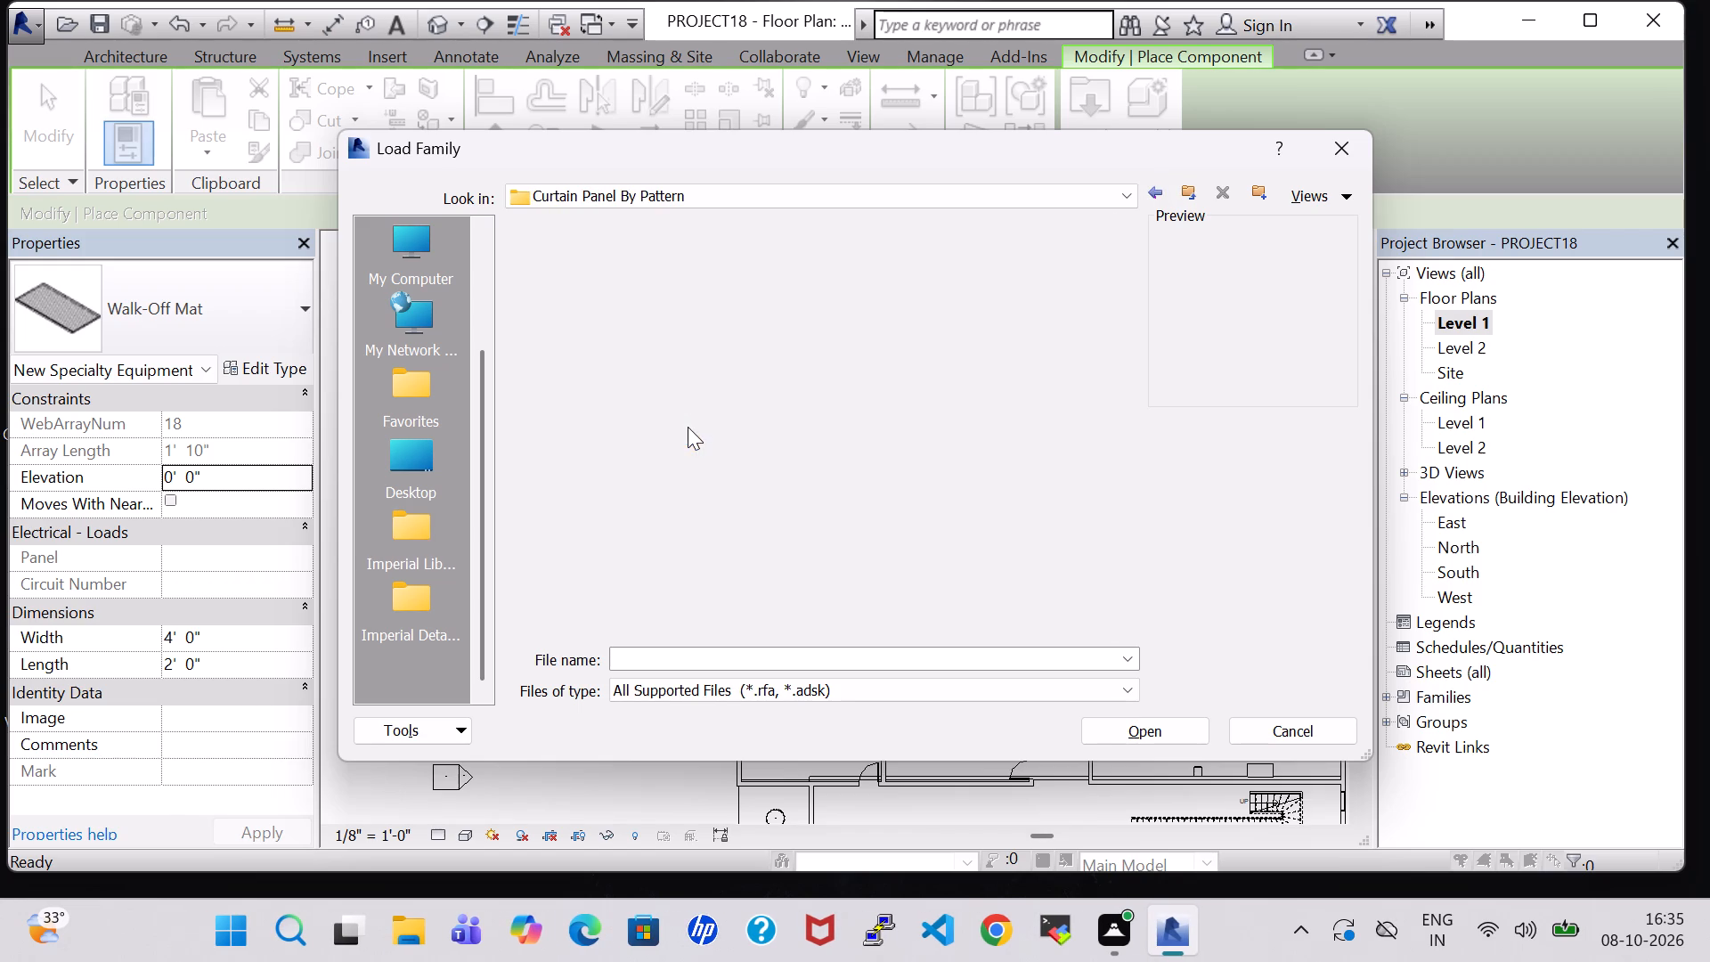
{"action": "left_click", "coordinate": [1159, 194]}
{"action": "double_click", "coordinate": [746, 458]}
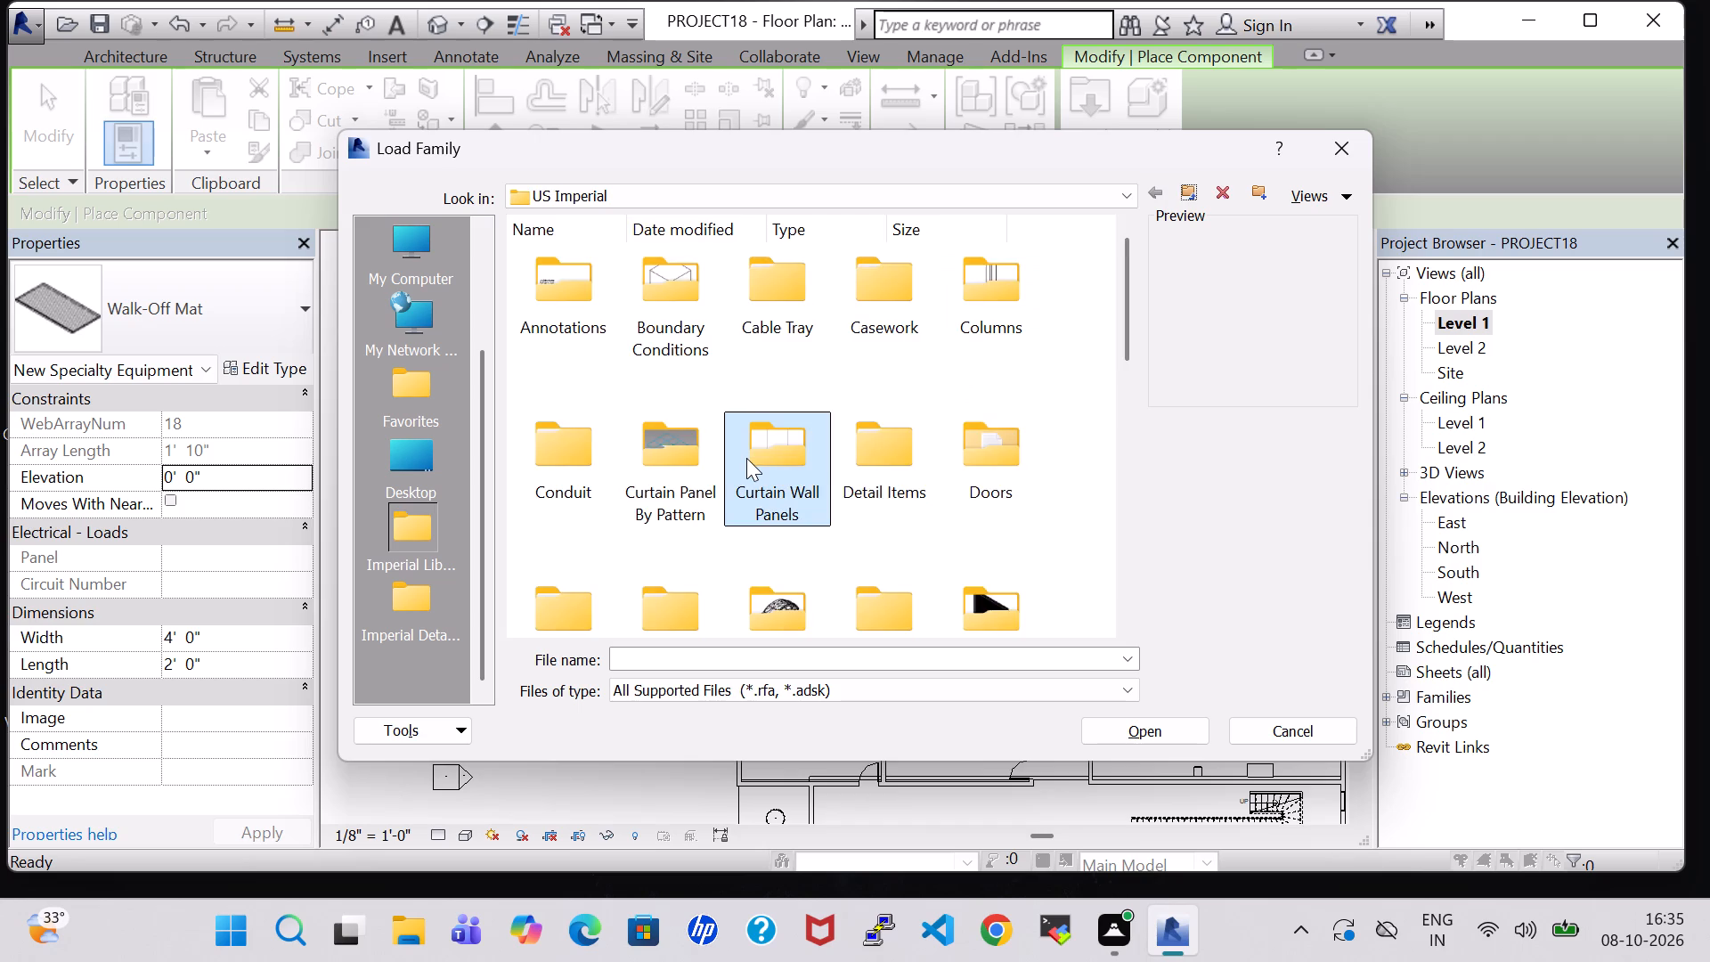
{"action": "left_click", "coordinate": [1153, 190]}
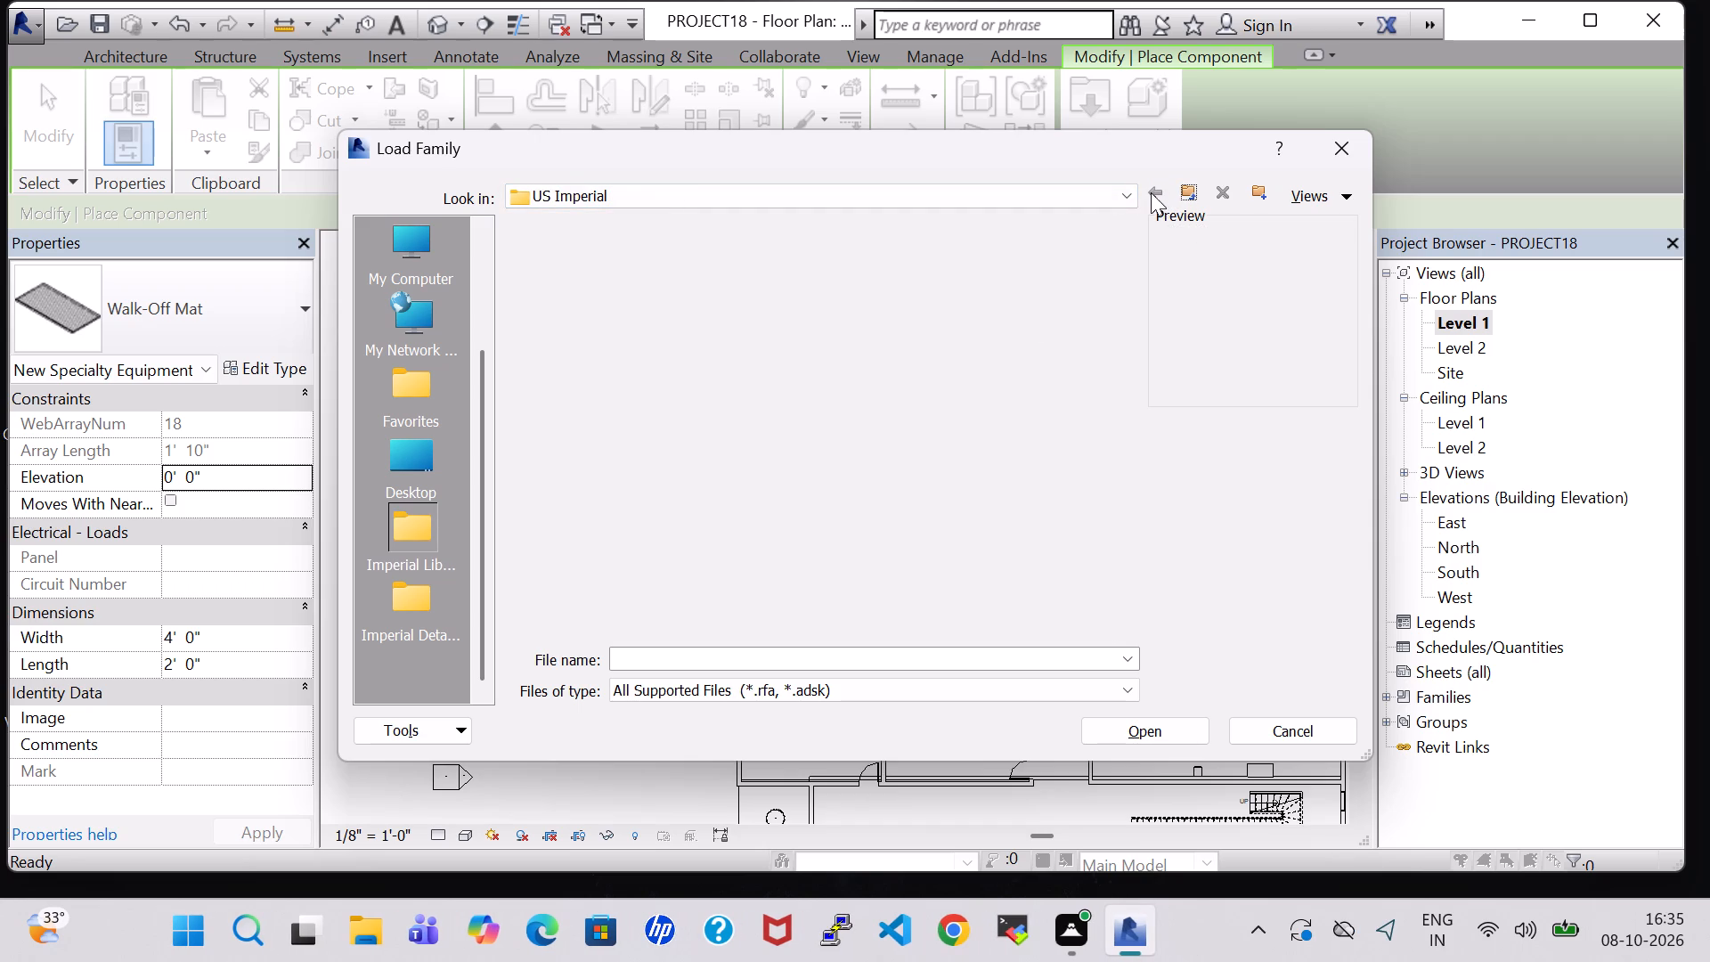
{"action": "double_click", "coordinate": [903, 448]}
{"action": "left_click", "coordinate": [1161, 182]}
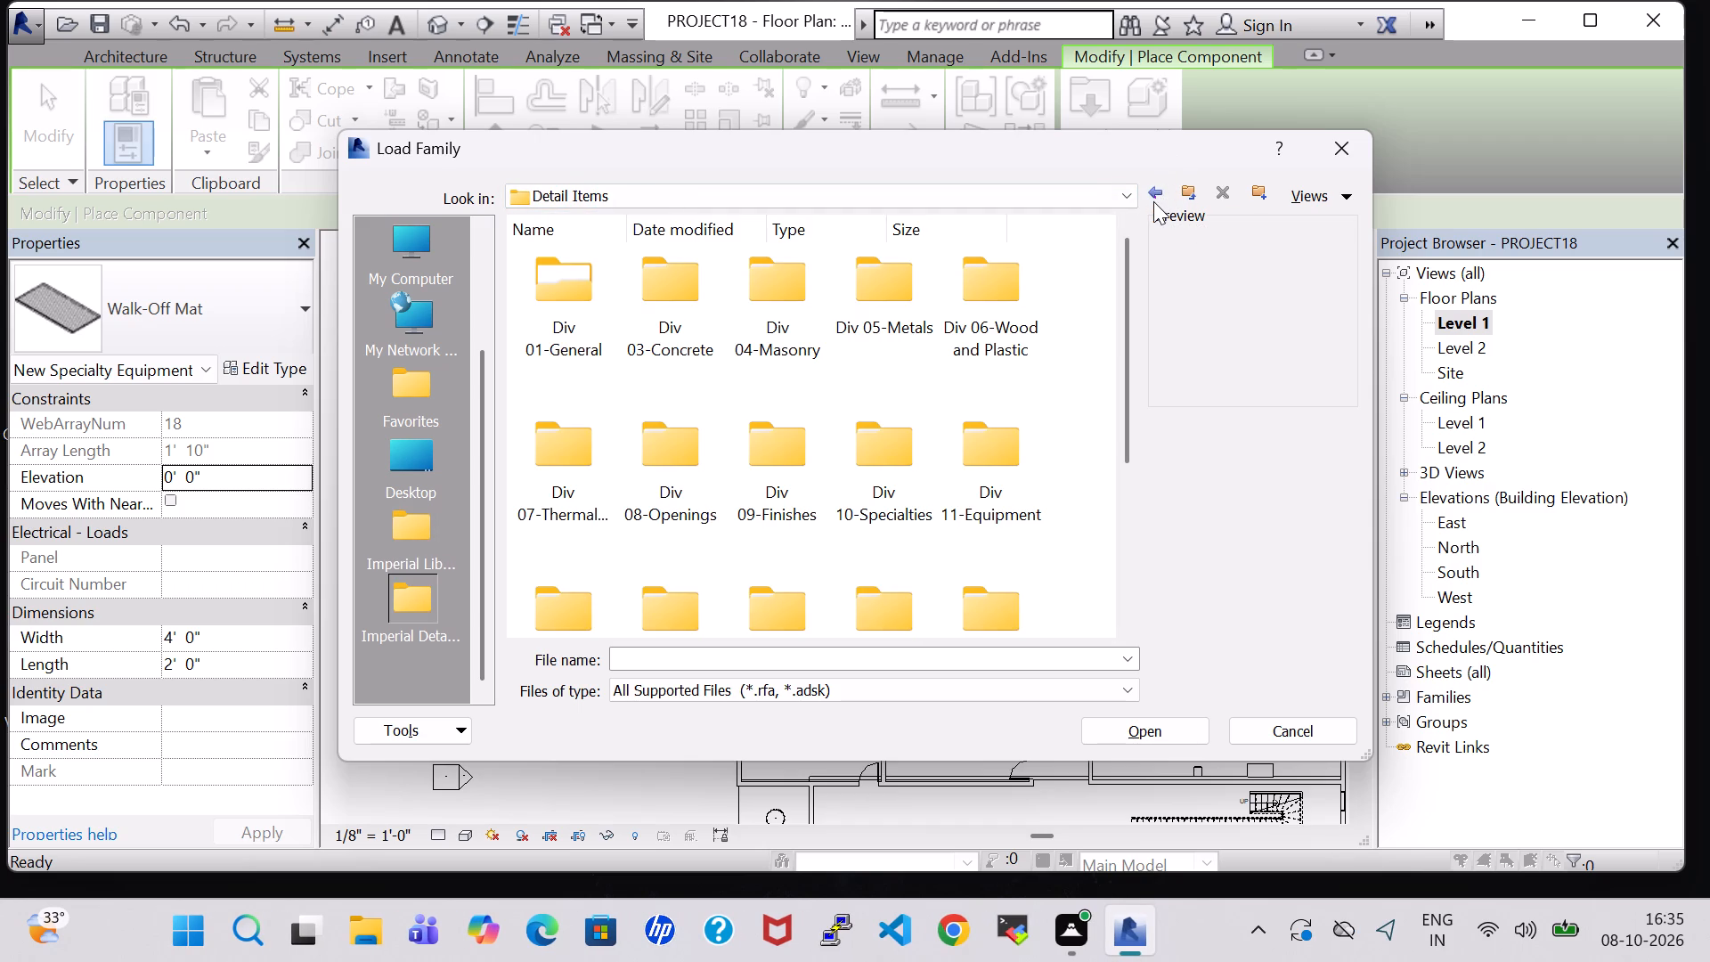
{"action": "left_click", "coordinate": [1153, 194]}
{"action": "double_click", "coordinate": [995, 464]}
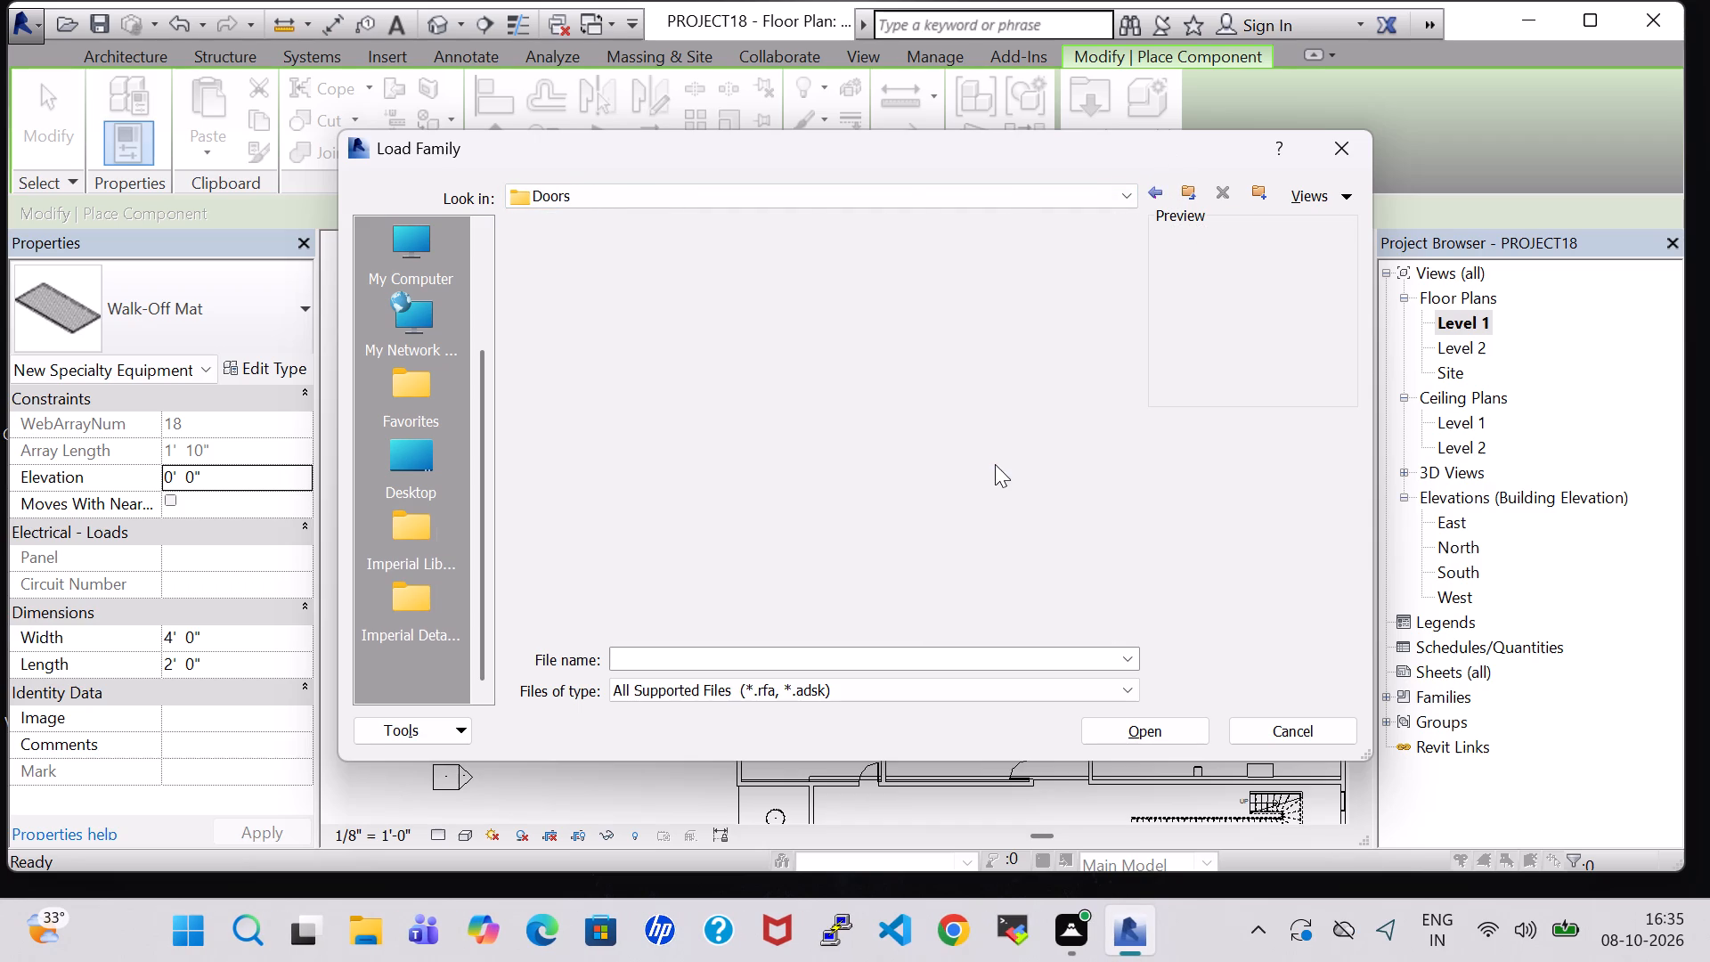
{"action": "left_click", "coordinate": [1162, 186]}
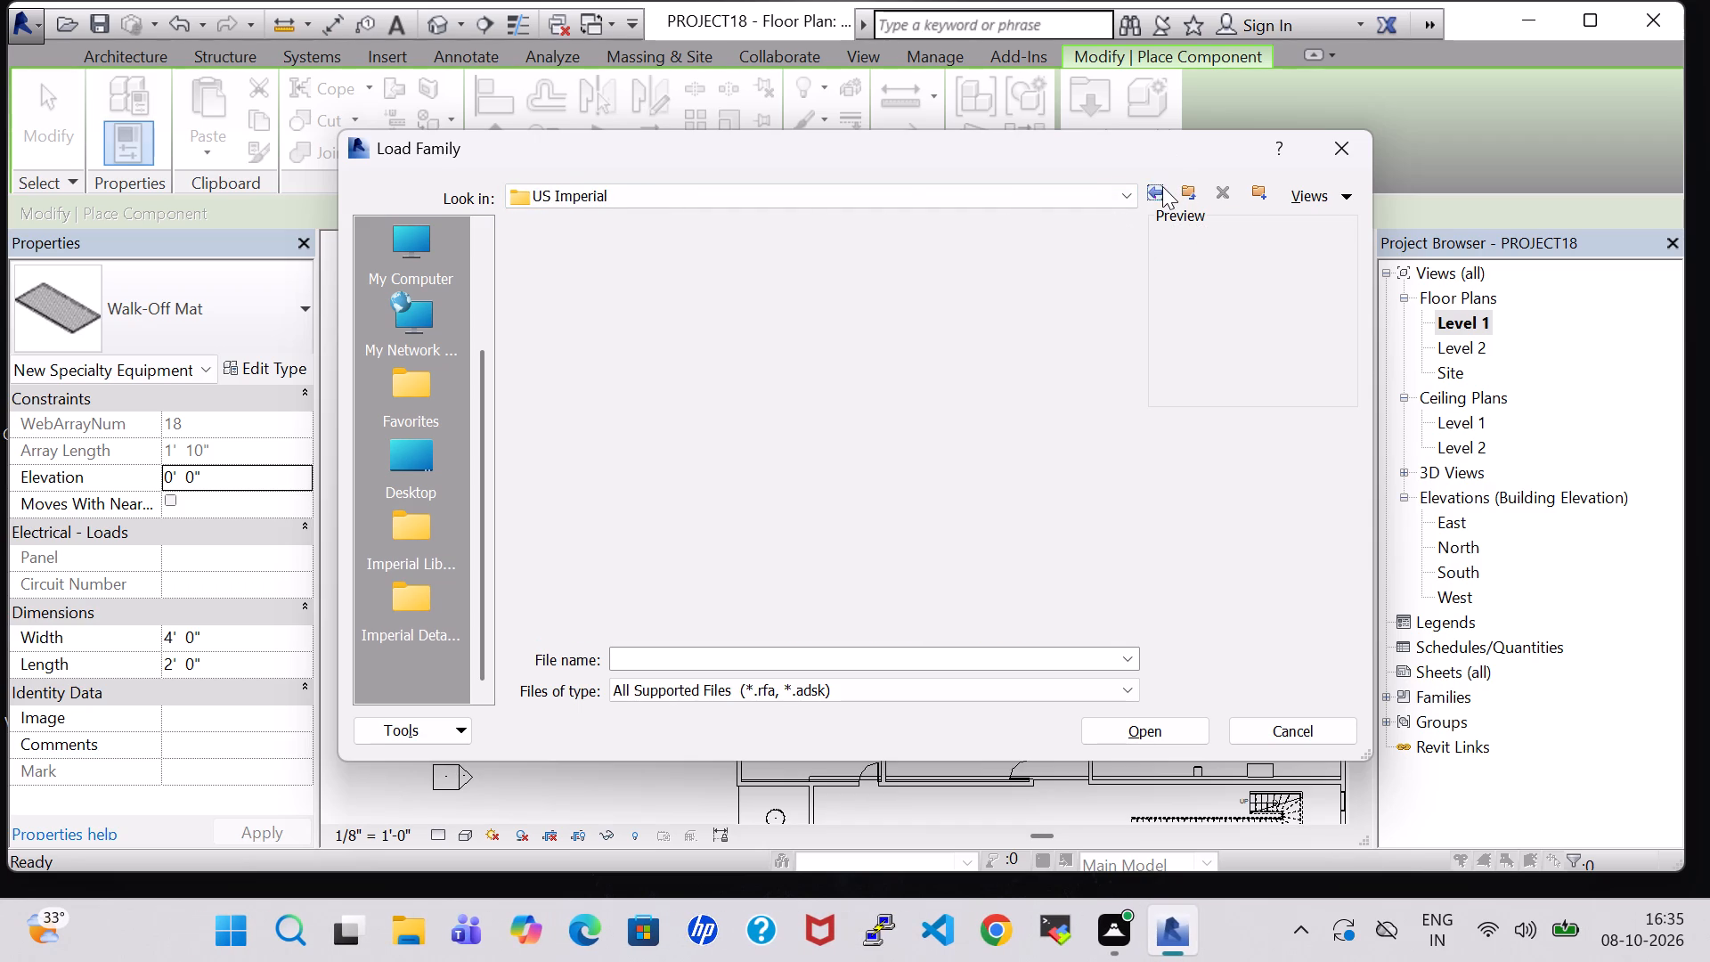
{"action": "scroll", "coordinate": [1006, 408], "scroll_direction": "down", "scroll_amount": 1}
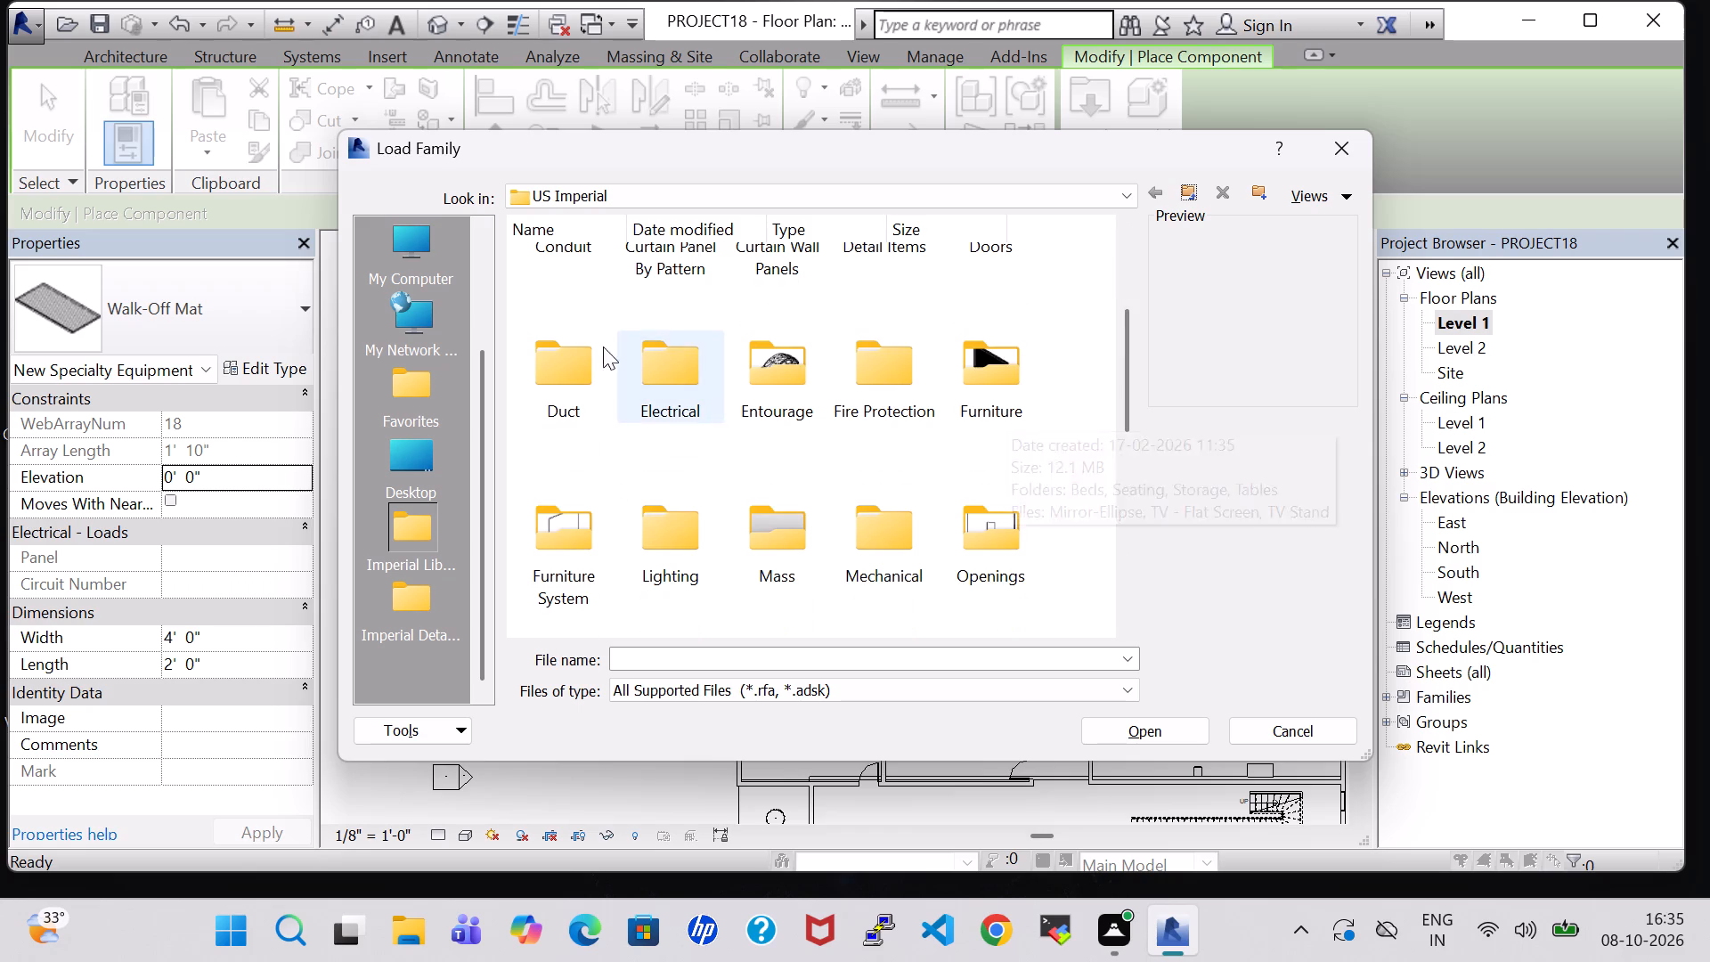
{"action": "double_click", "coordinate": [590, 343]}
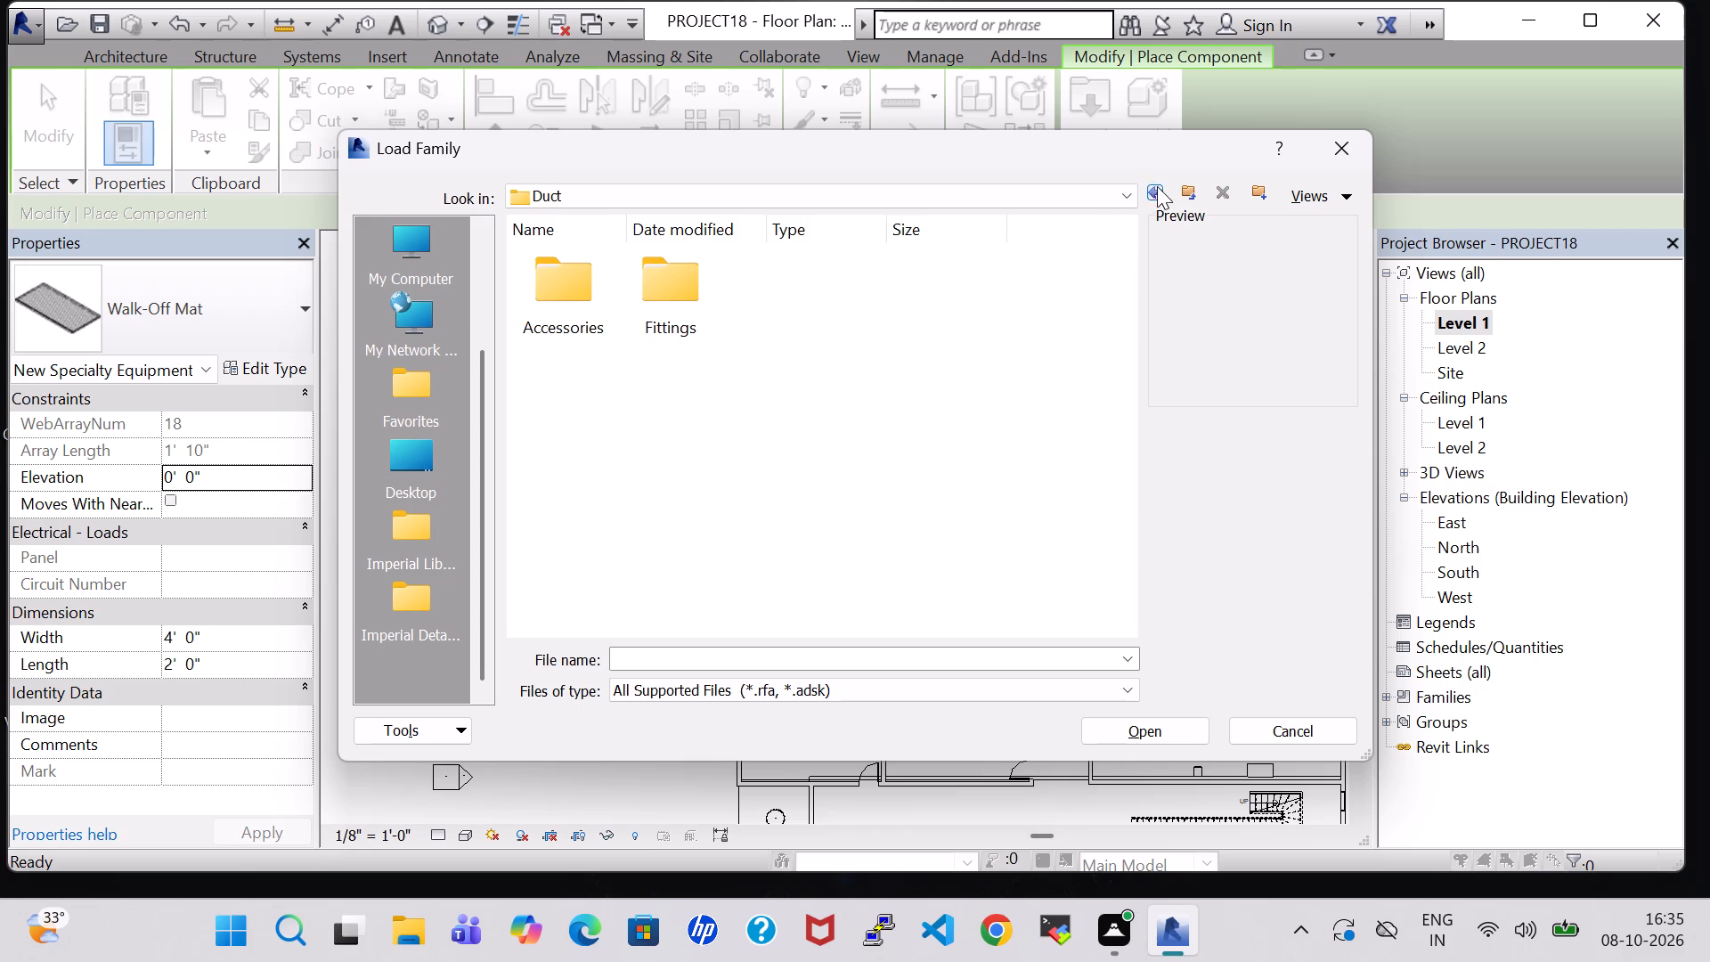
{"action": "left_click", "coordinate": [1157, 192]}
Browse the Plumbing Architectural Fixtures down to the Drinking Fountains folder, and leave component placement without loading a family.
{"action": "scroll", "coordinate": [859, 402], "scroll_direction": "down", "scroll_amount": 1}
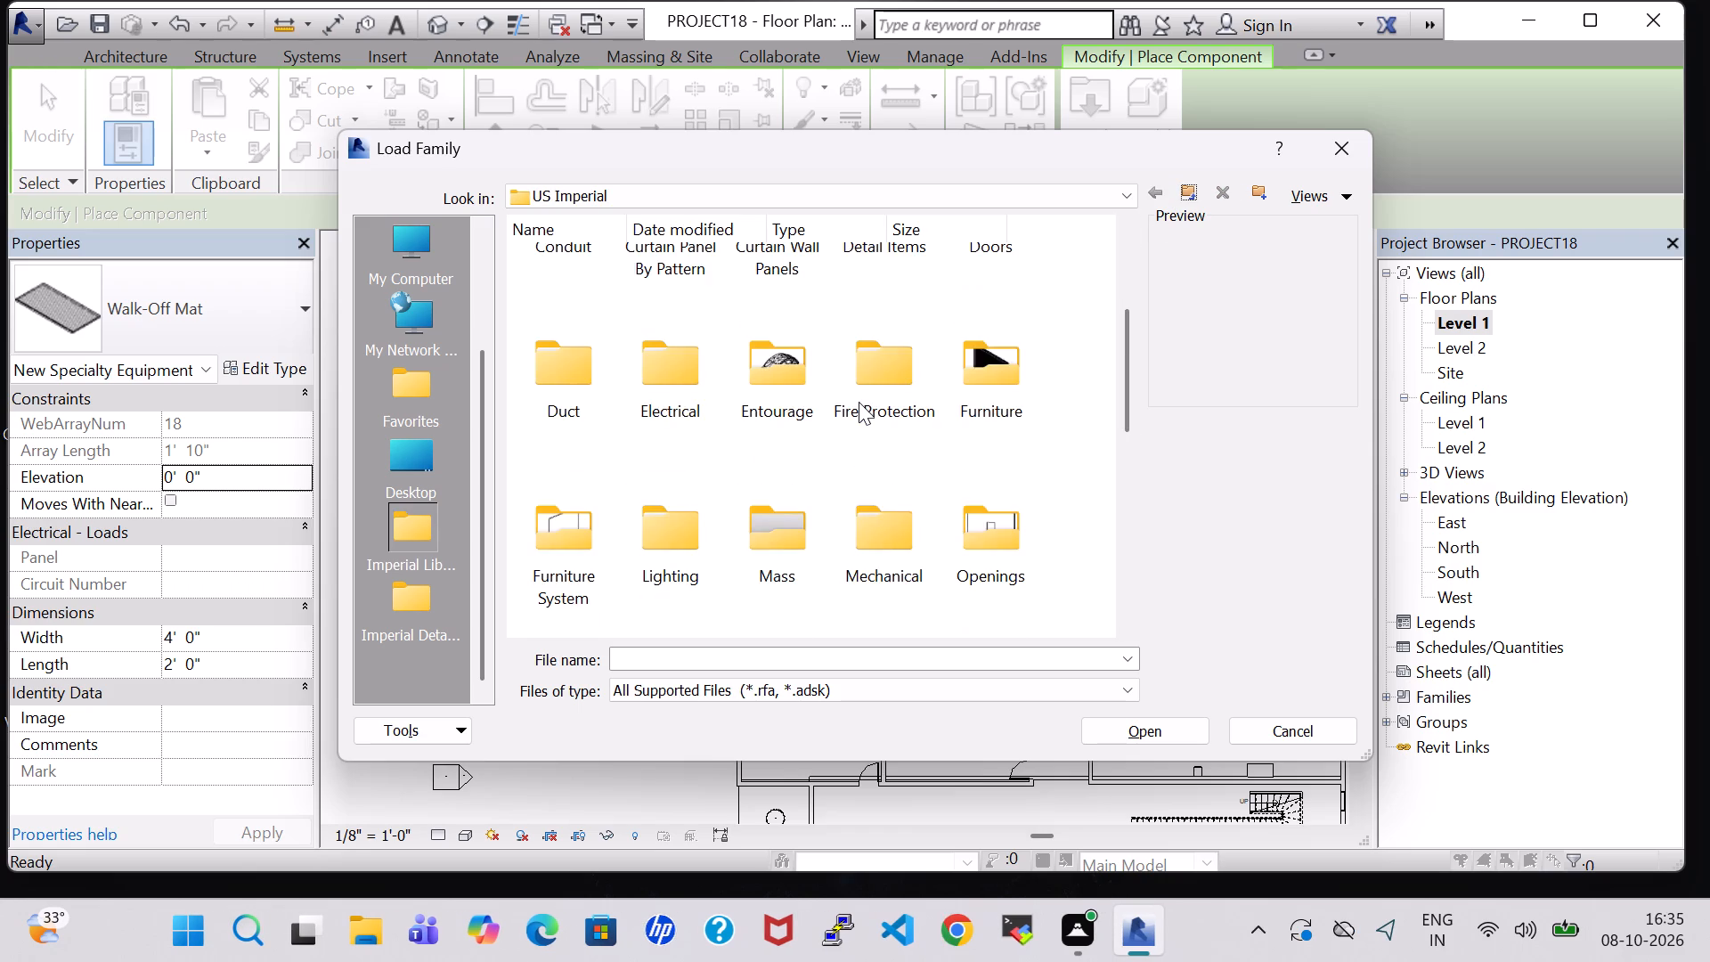
{"action": "scroll", "coordinate": [859, 402], "scroll_direction": "down", "scroll_amount": 1}
{"action": "double_click", "coordinate": [769, 471]}
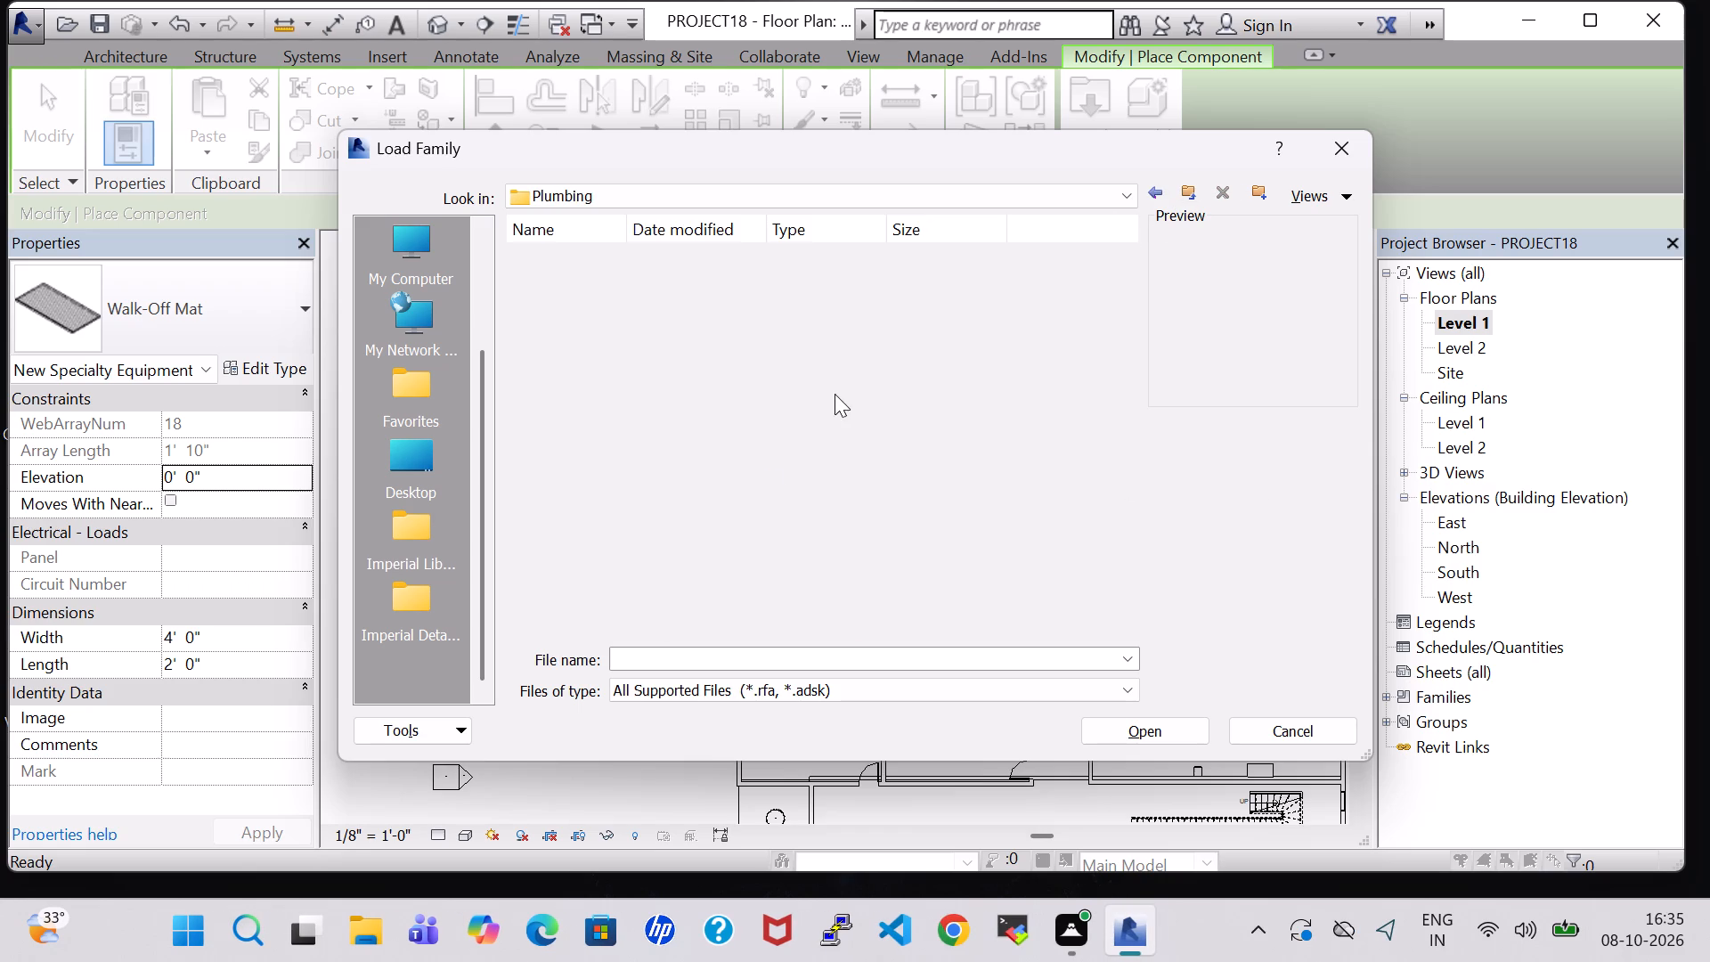
{"action": "double_click", "coordinate": [564, 278]}
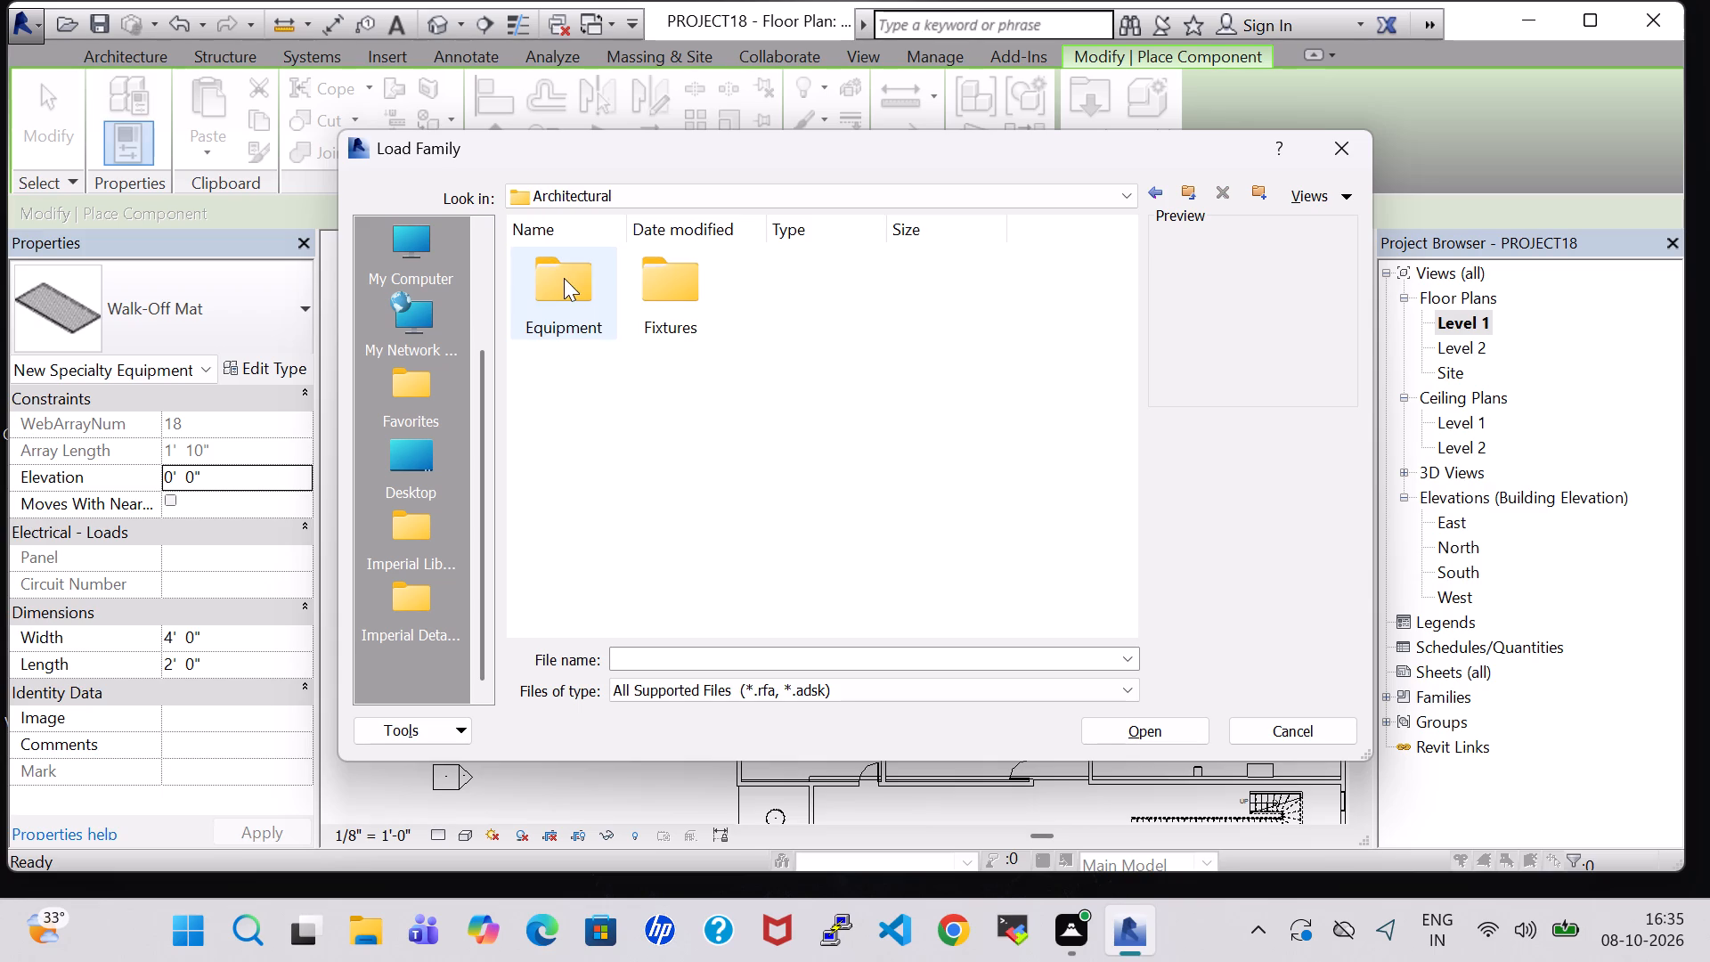
{"action": "double_click", "coordinate": [643, 293]}
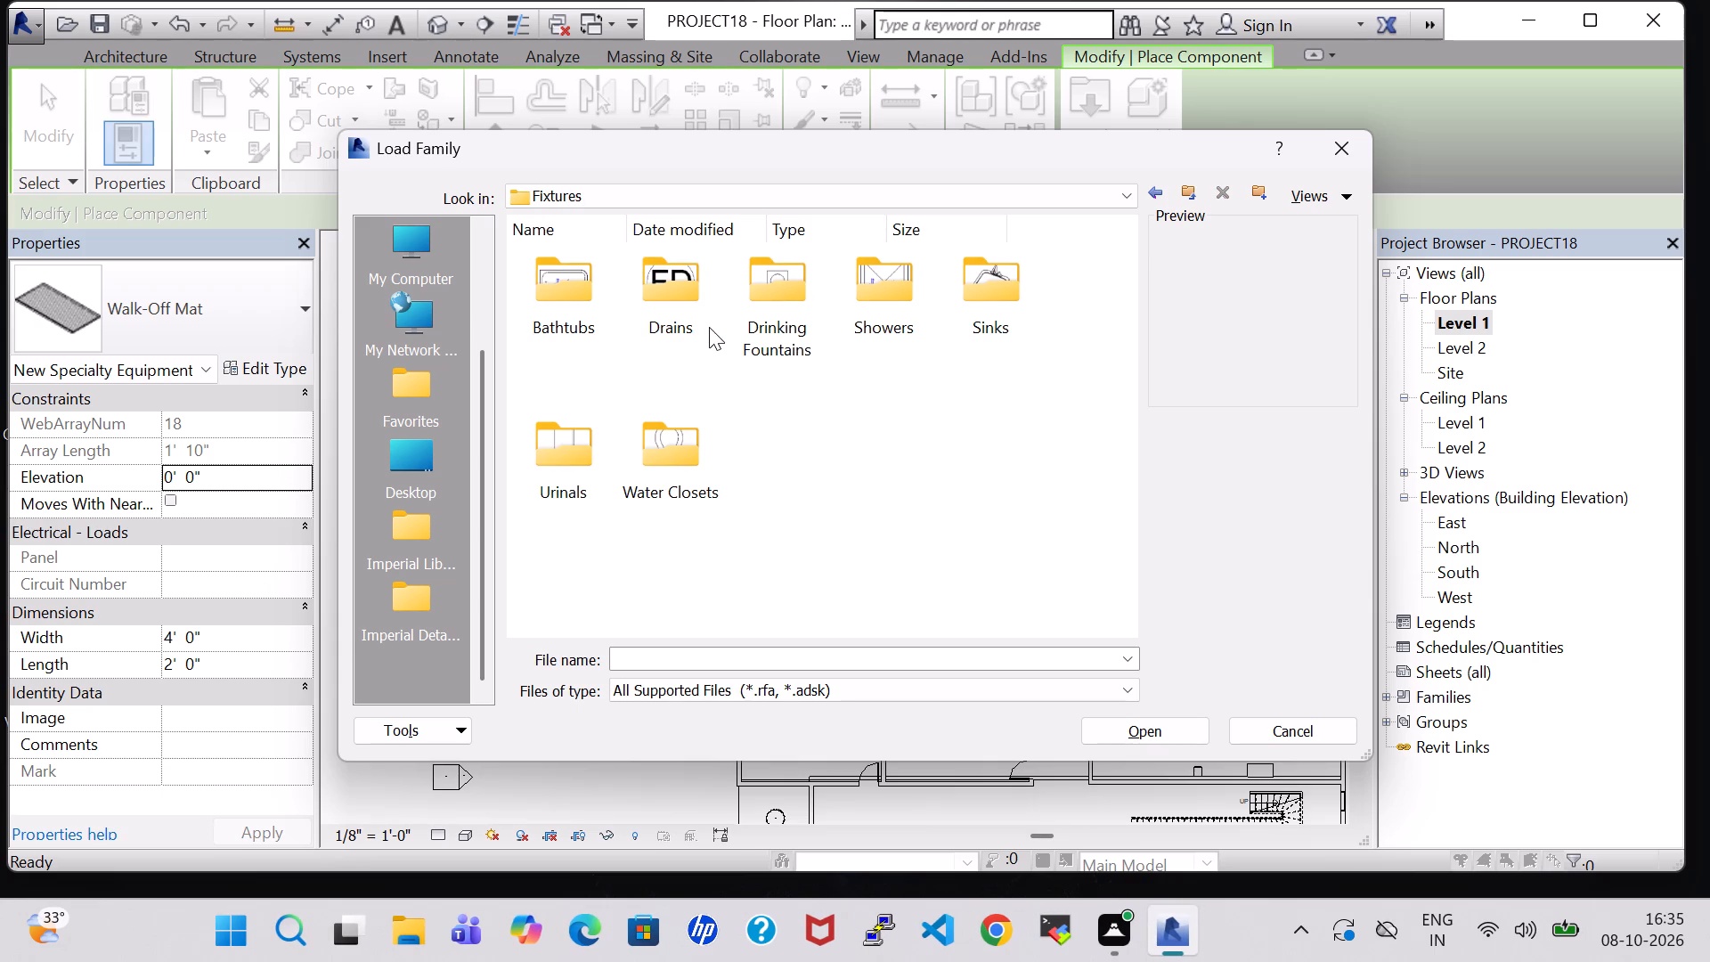
{"action": "double_click", "coordinate": [764, 344]}
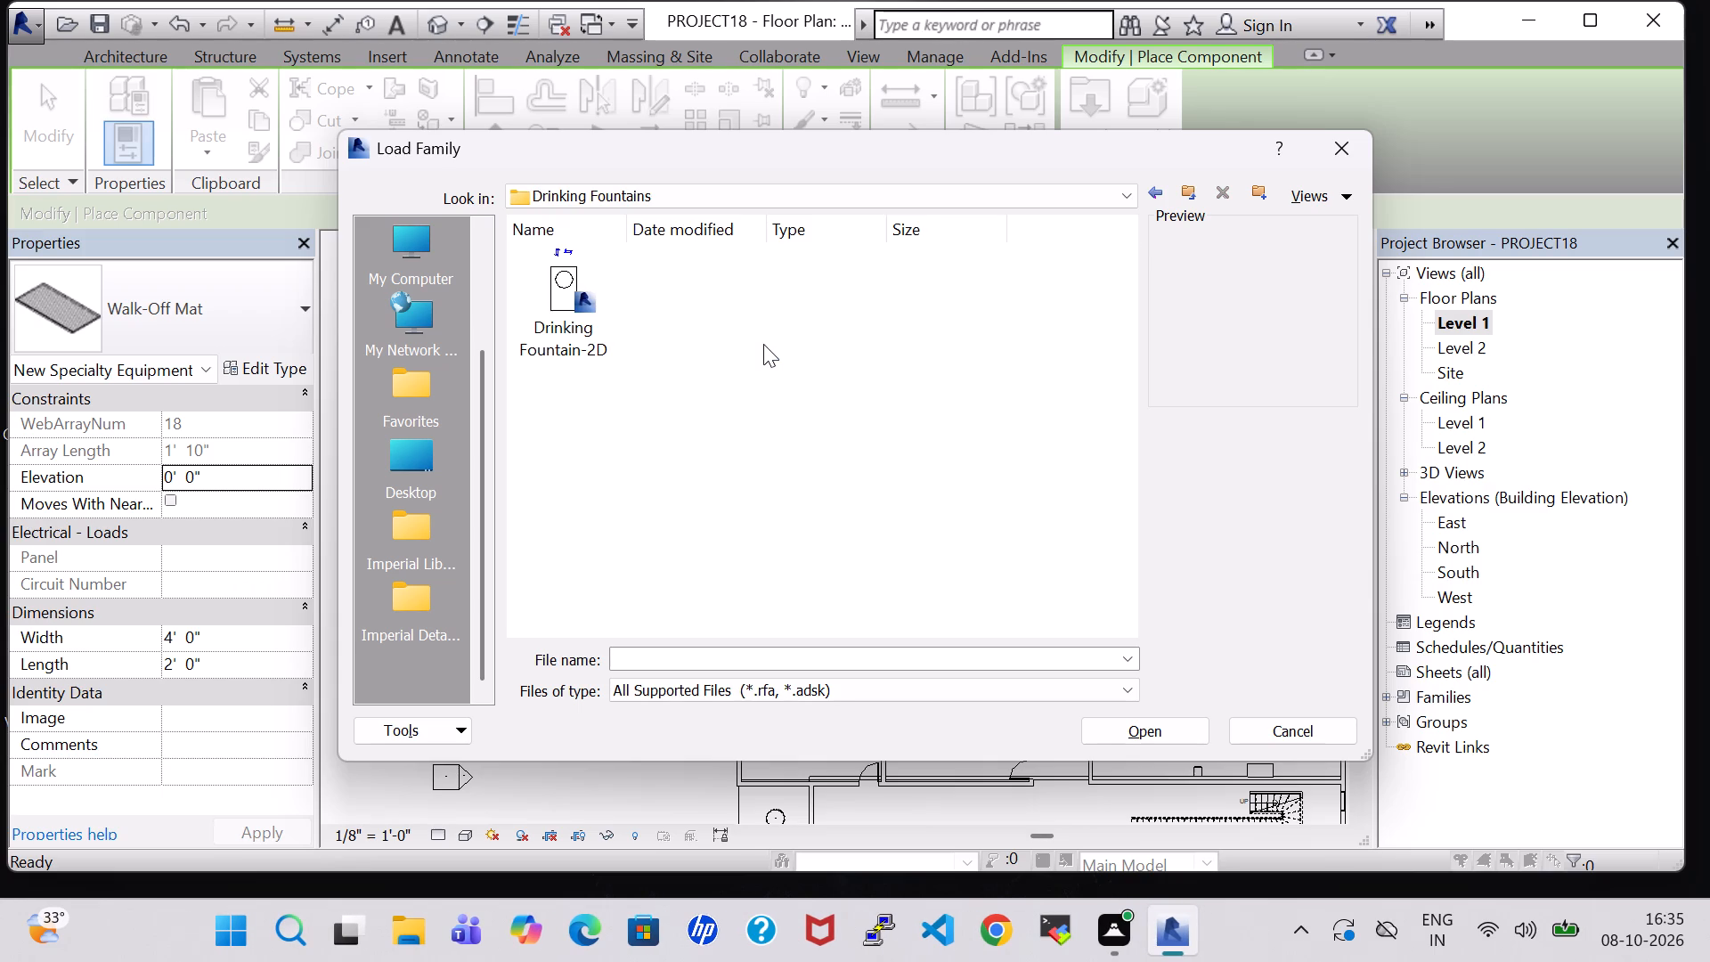
{"action": "left_click", "coordinate": [1342, 148]}
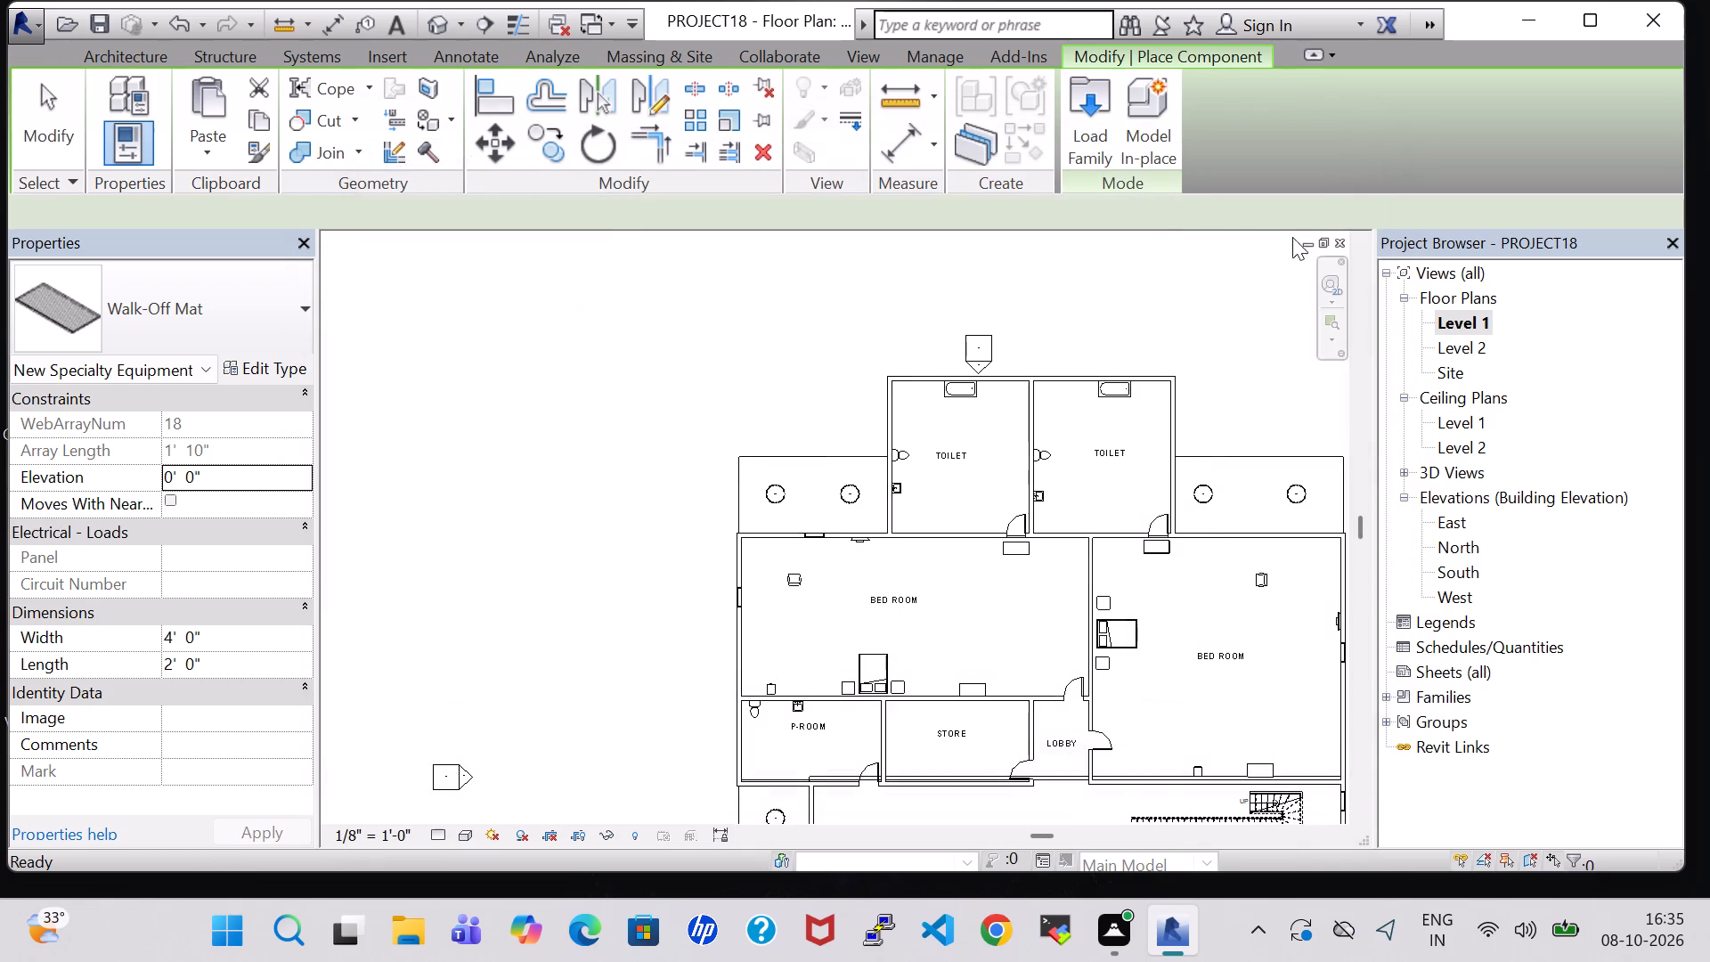
{"action": "scroll", "coordinate": [1095, 591], "scroll_direction": "down", "scroll_amount": 1}
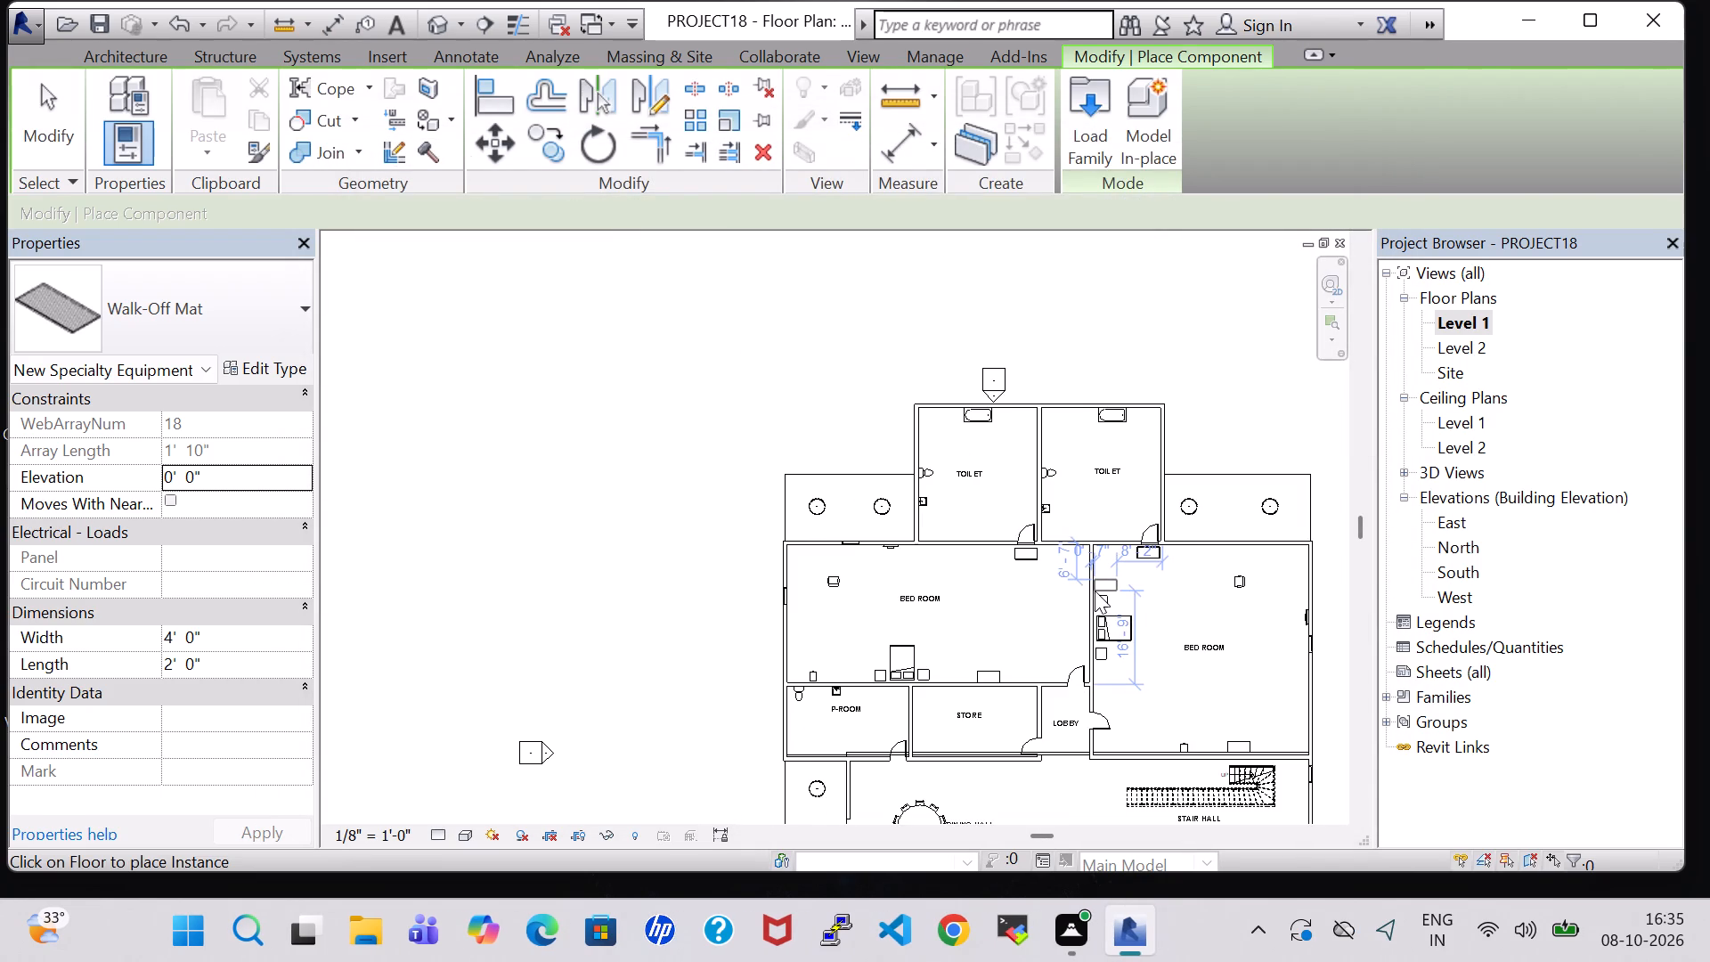
{"action": "key", "text": "Escape"}
{"action": "left_click", "coordinate": [1132, 672]}
{"action": "key", "text": "Escape"}
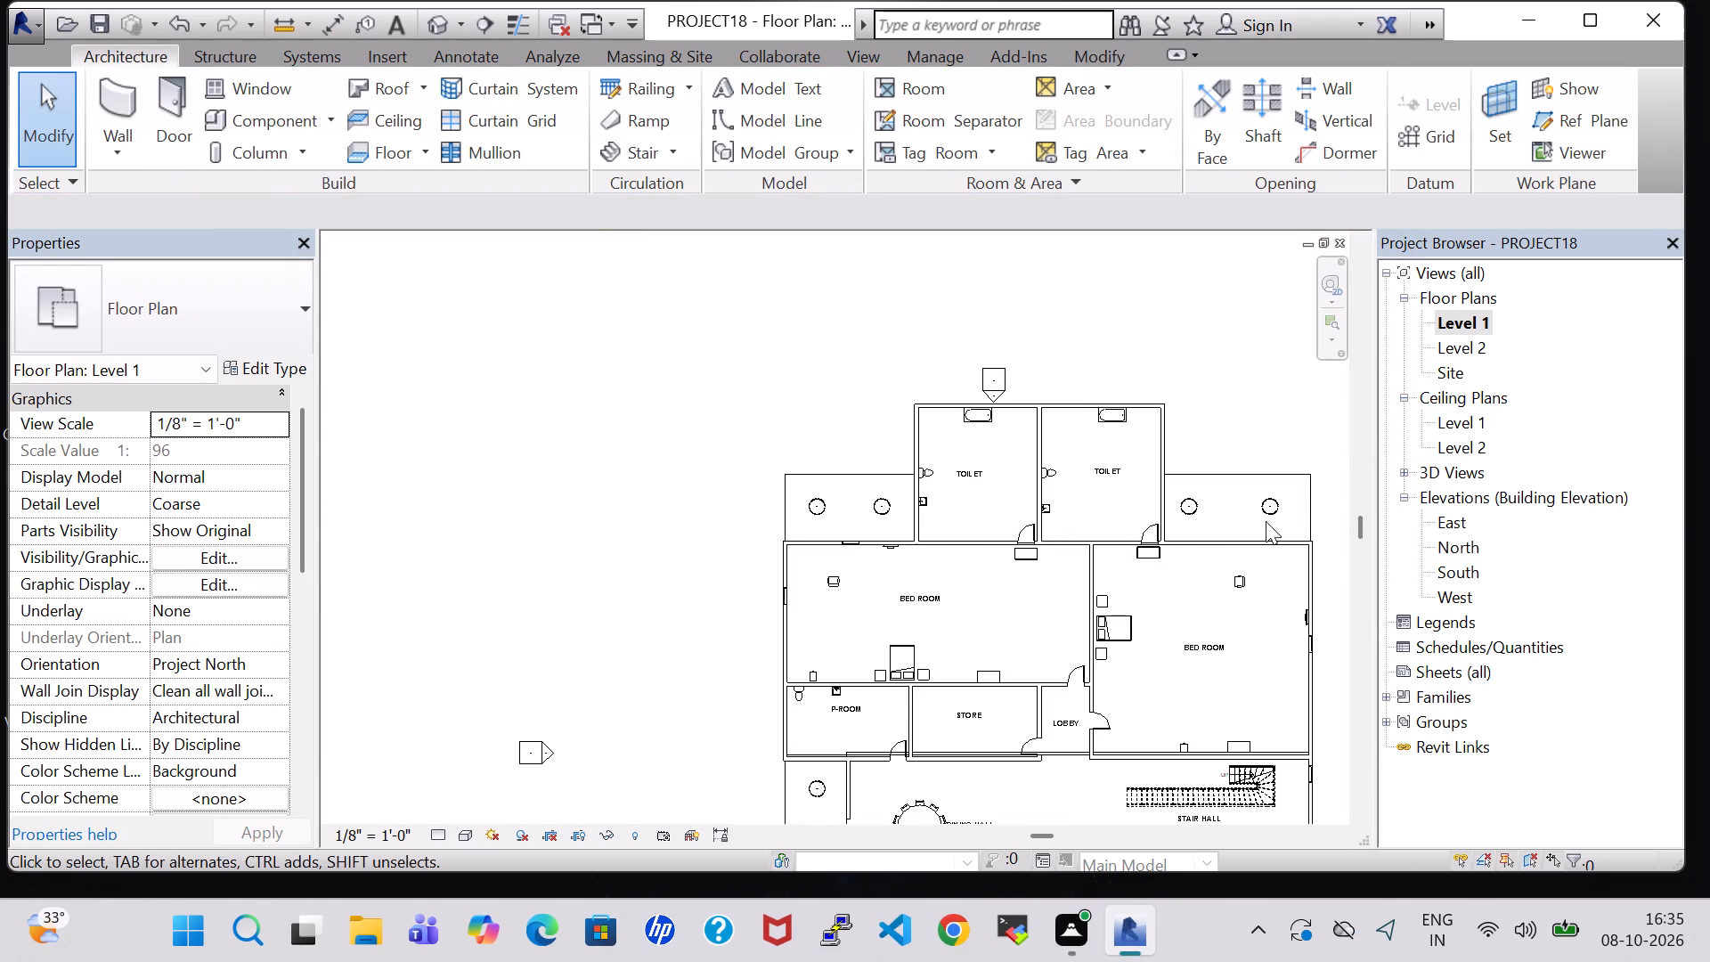
Switch from the Level 1 plan to the 3D view and examine the furnished house from the front and from a raised corner.
{"action": "middle_click_drag", "start_coordinate": [1050, 377], "coordinate": [887, 306]}
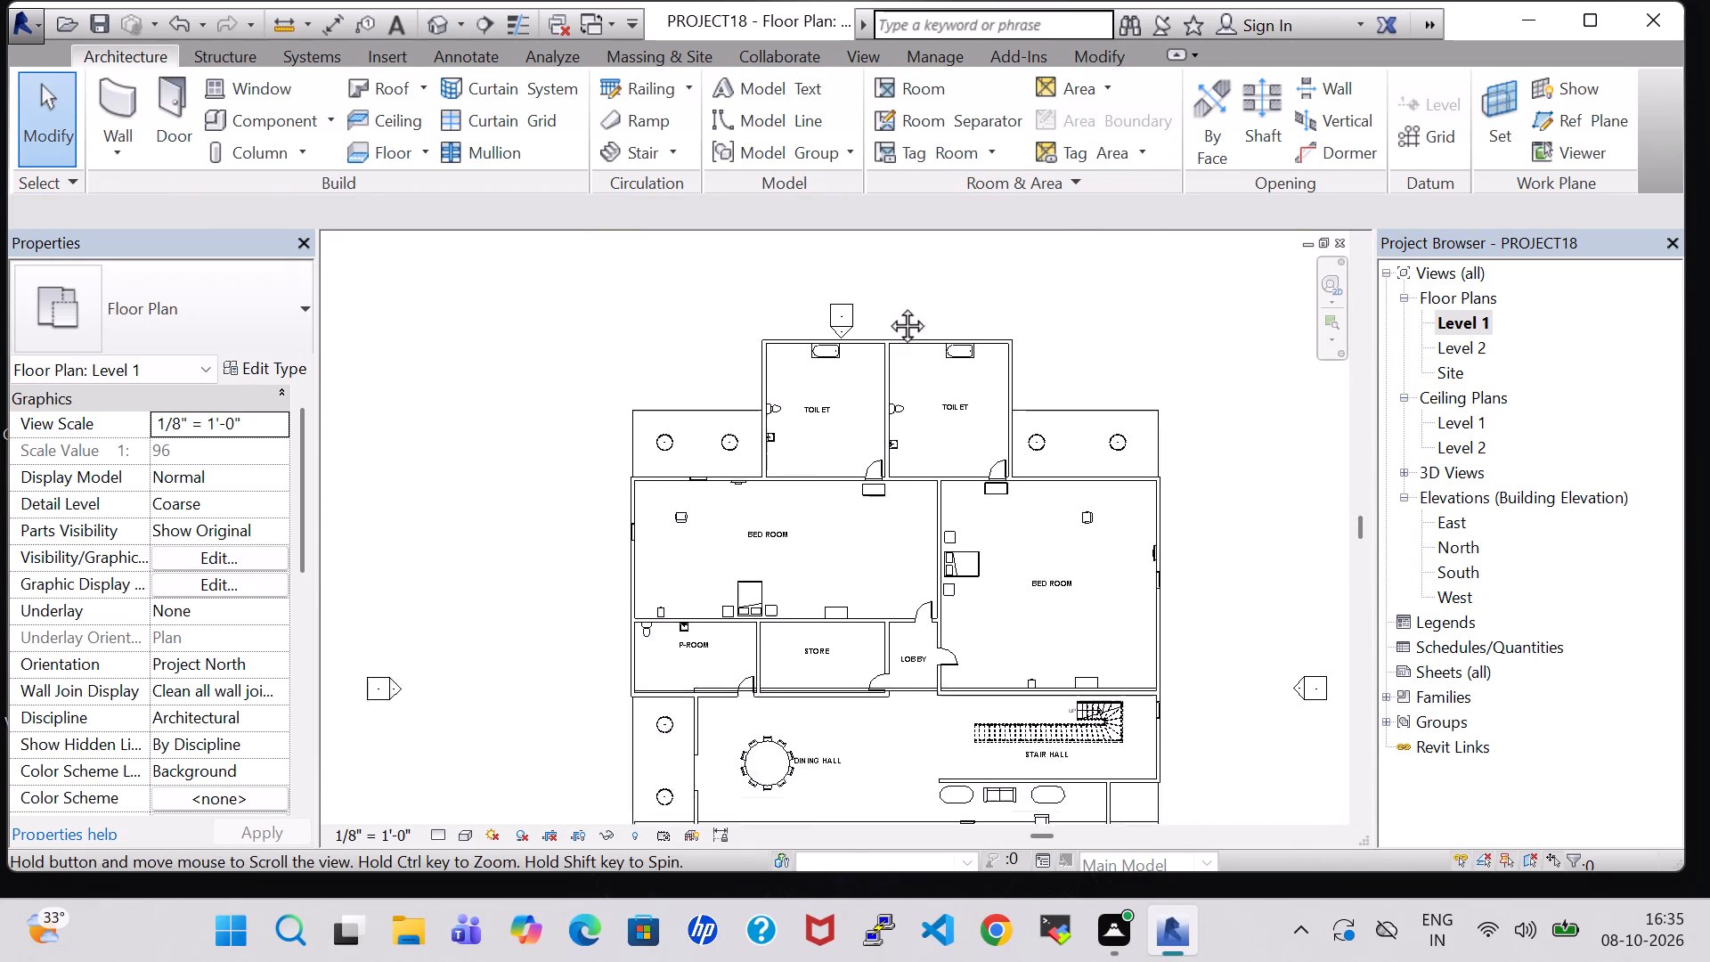
{"action": "middle_click_drag", "start_coordinate": [887, 306], "coordinate": [863, 293]}
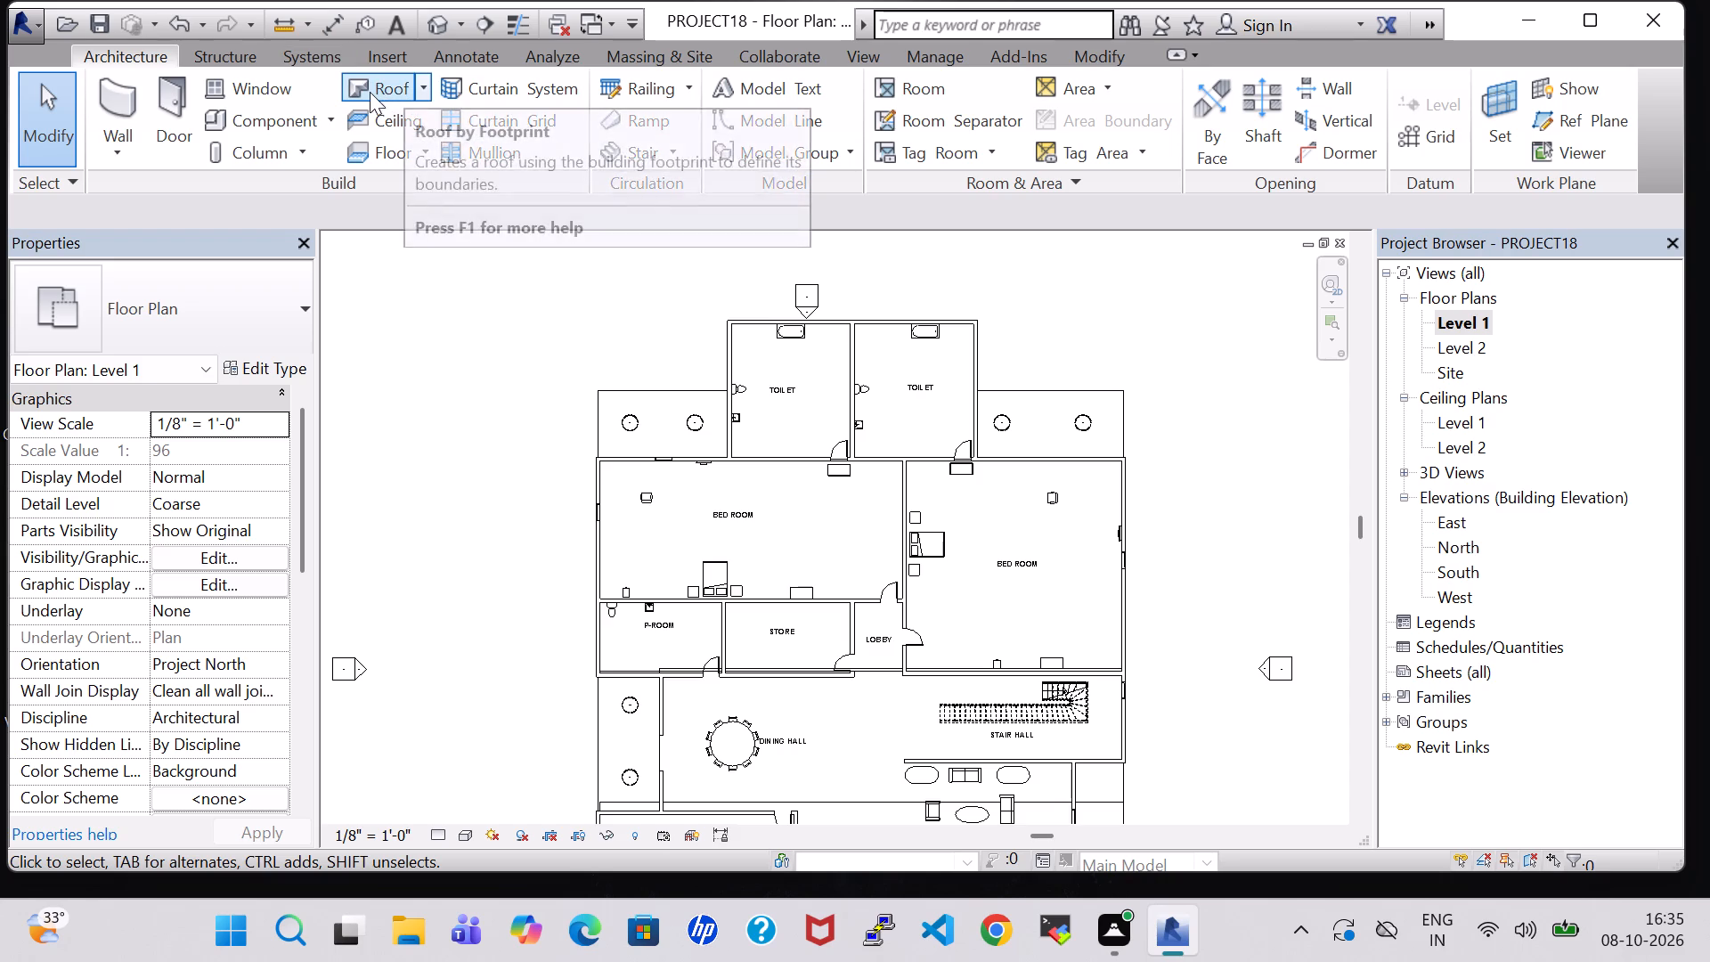
{"action": "left_click", "coordinate": [426, 16]}
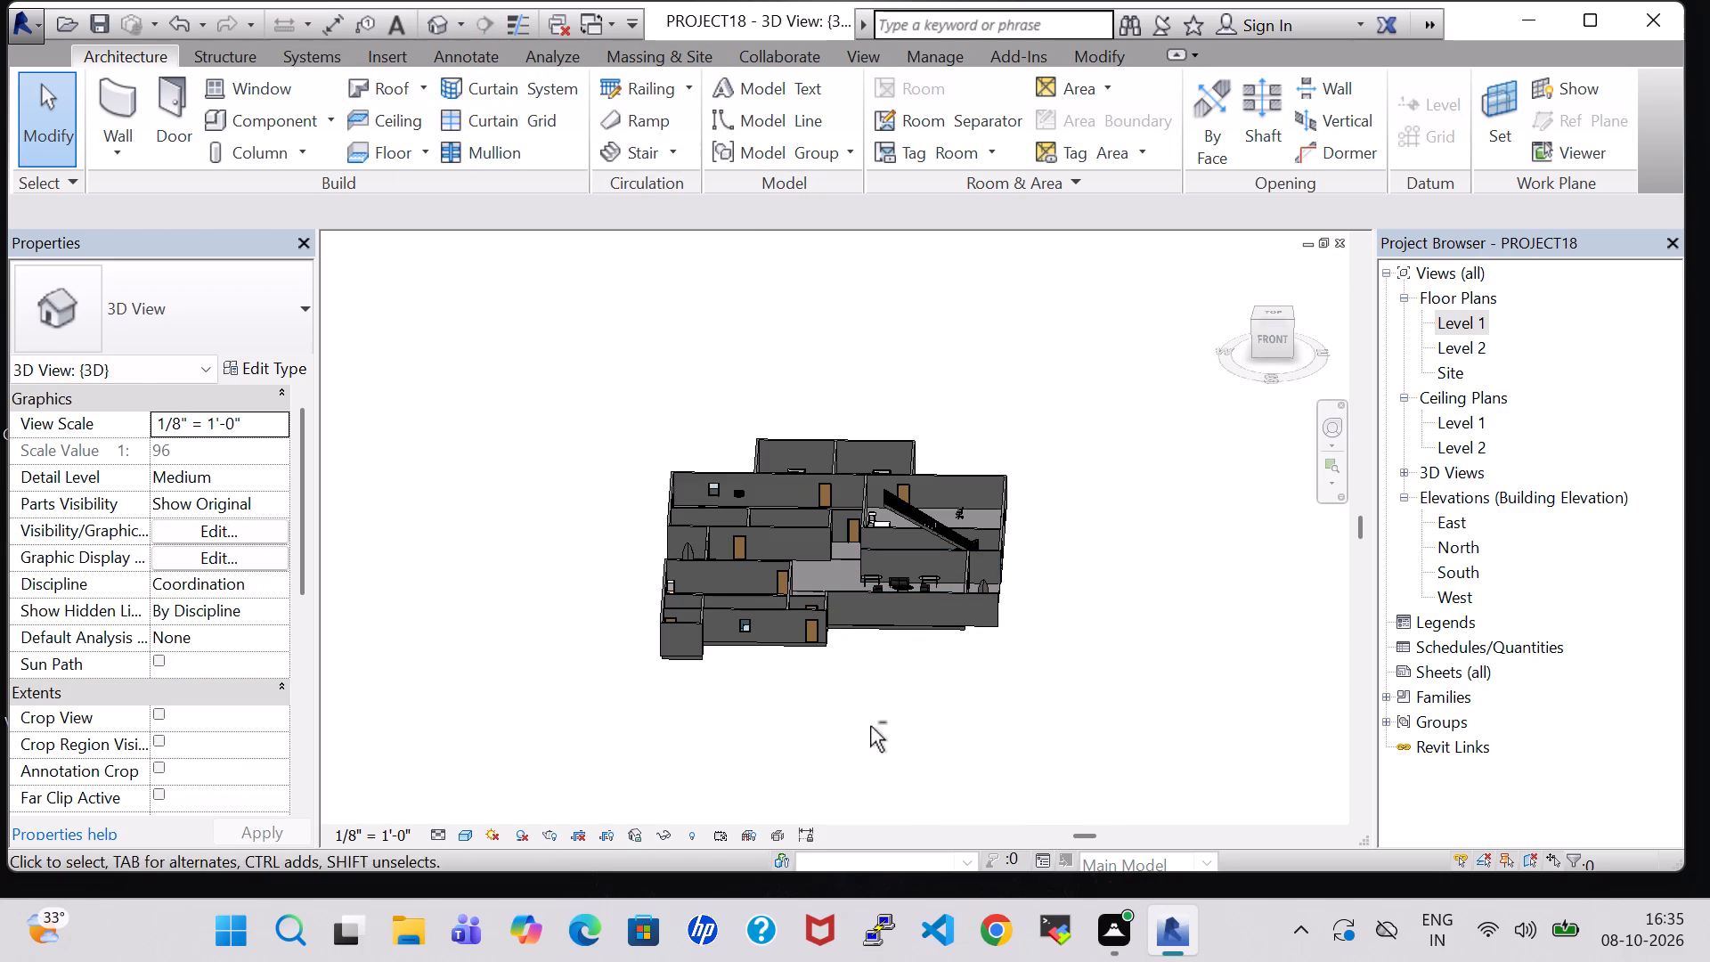
{"action": "middle_click_drag", "start_coordinate": [870, 726], "coordinate": [882, 621], "text": "shift"}
{"action": "scroll", "coordinate": [870, 726], "scroll_direction": "up", "scroll_amount": 1, "text": "shift"}
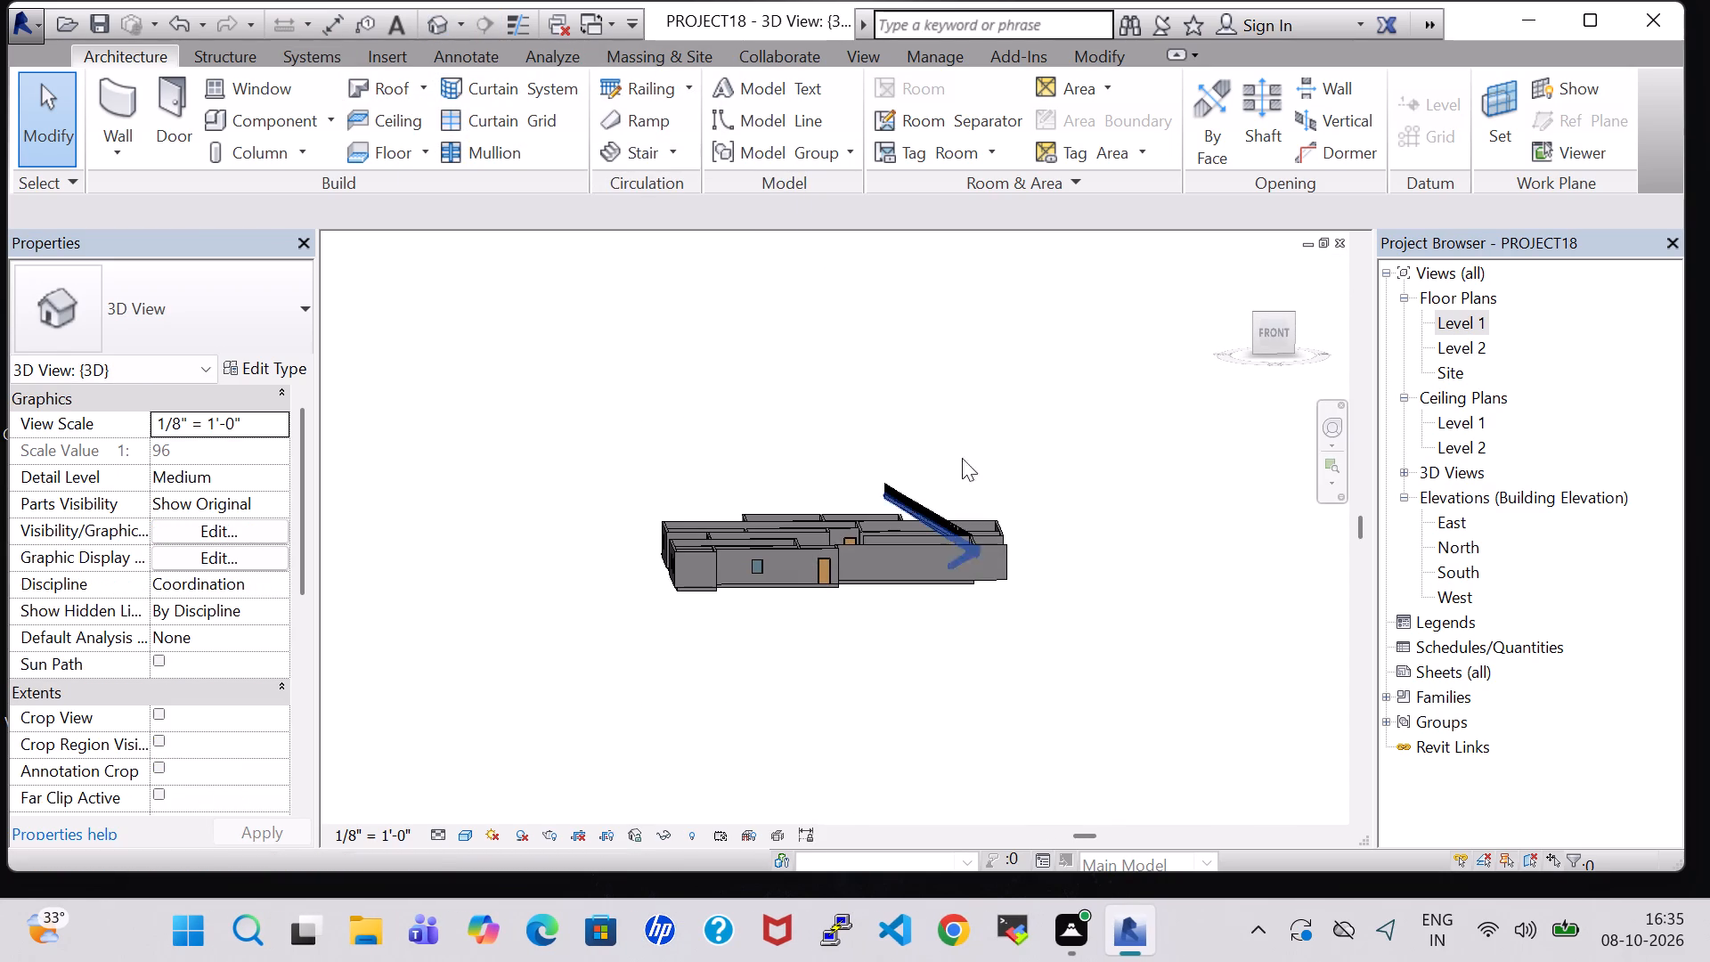
{"action": "middle_click_drag", "start_coordinate": [973, 398], "coordinate": [838, 655]}
{"action": "scroll", "coordinate": [973, 398], "scroll_direction": "up", "scroll_amount": 1, "text": "shift"}
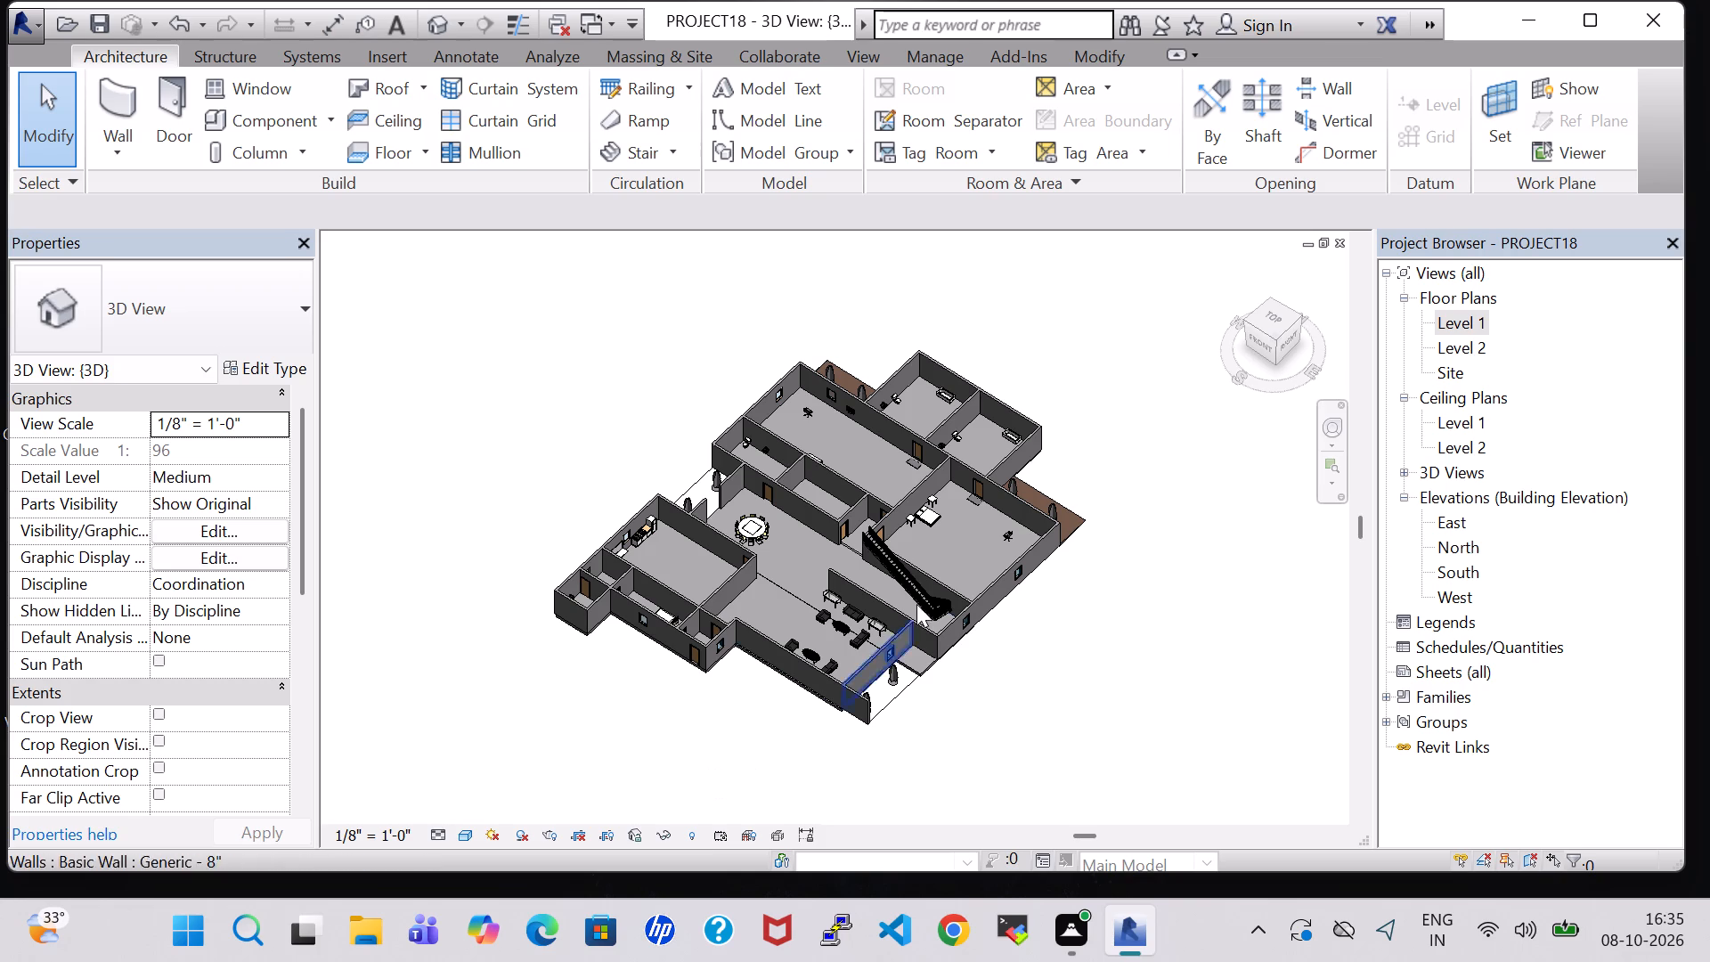
Inspect the stair's instance properties, type properties and calculation rules without changing them, and deselect the stair.
{"action": "left_click", "coordinate": [885, 559]}
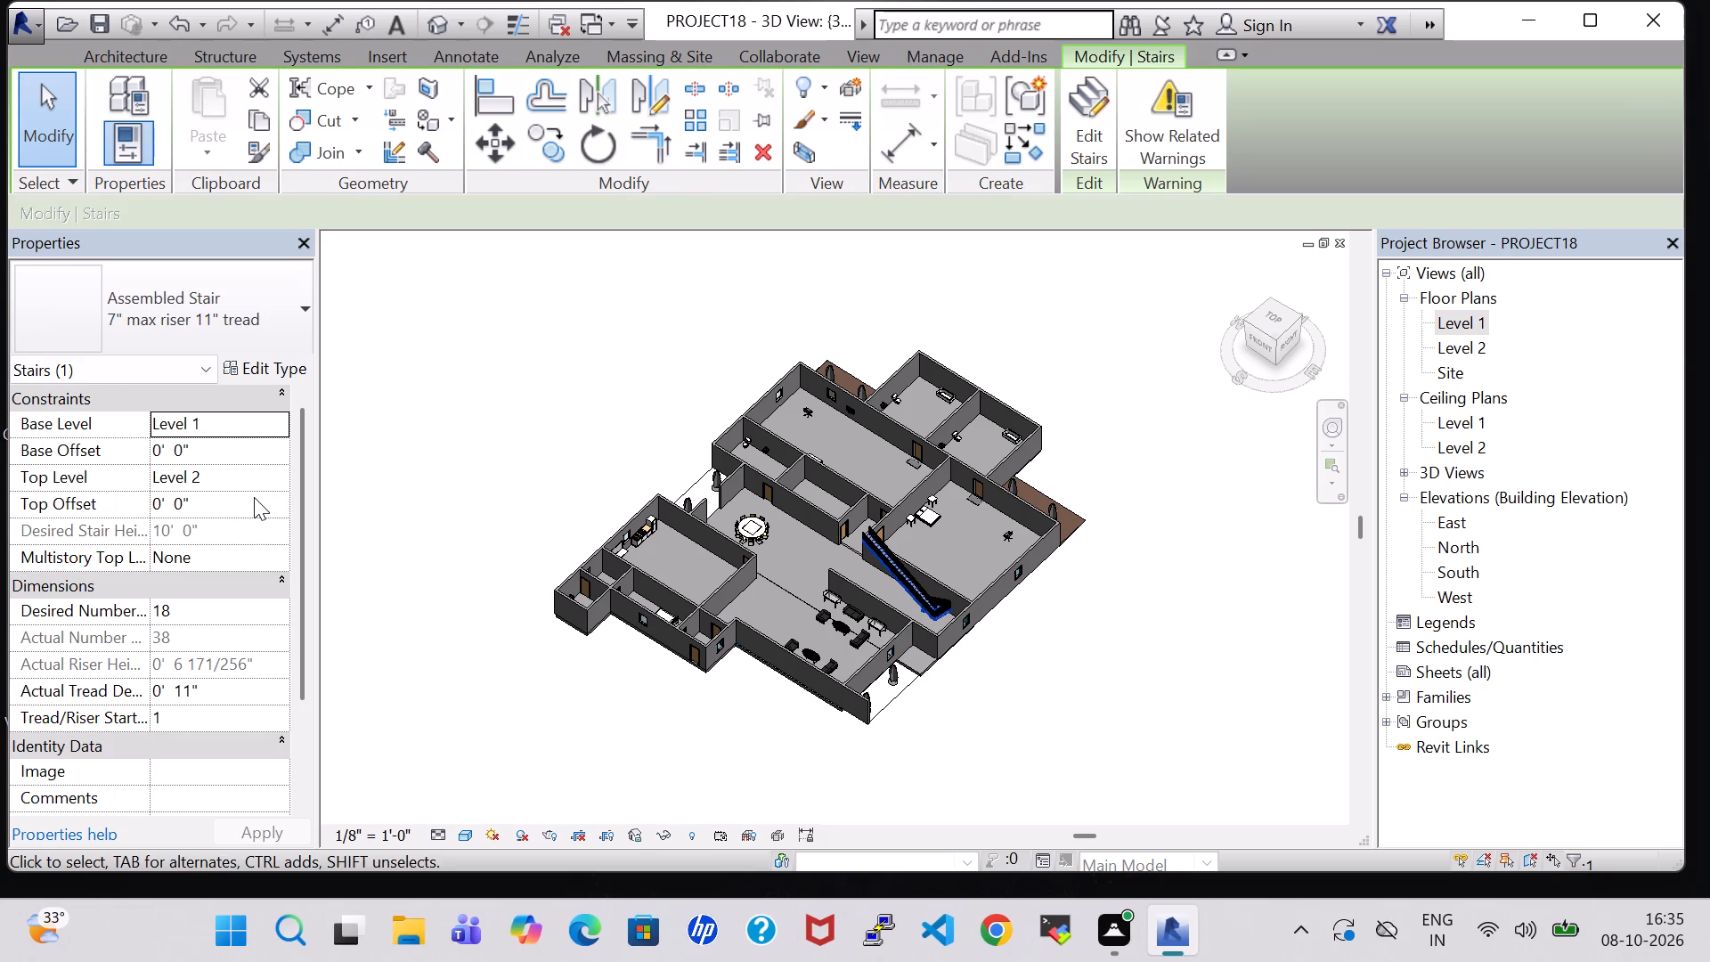
{"action": "left_click", "coordinate": [200, 692]}
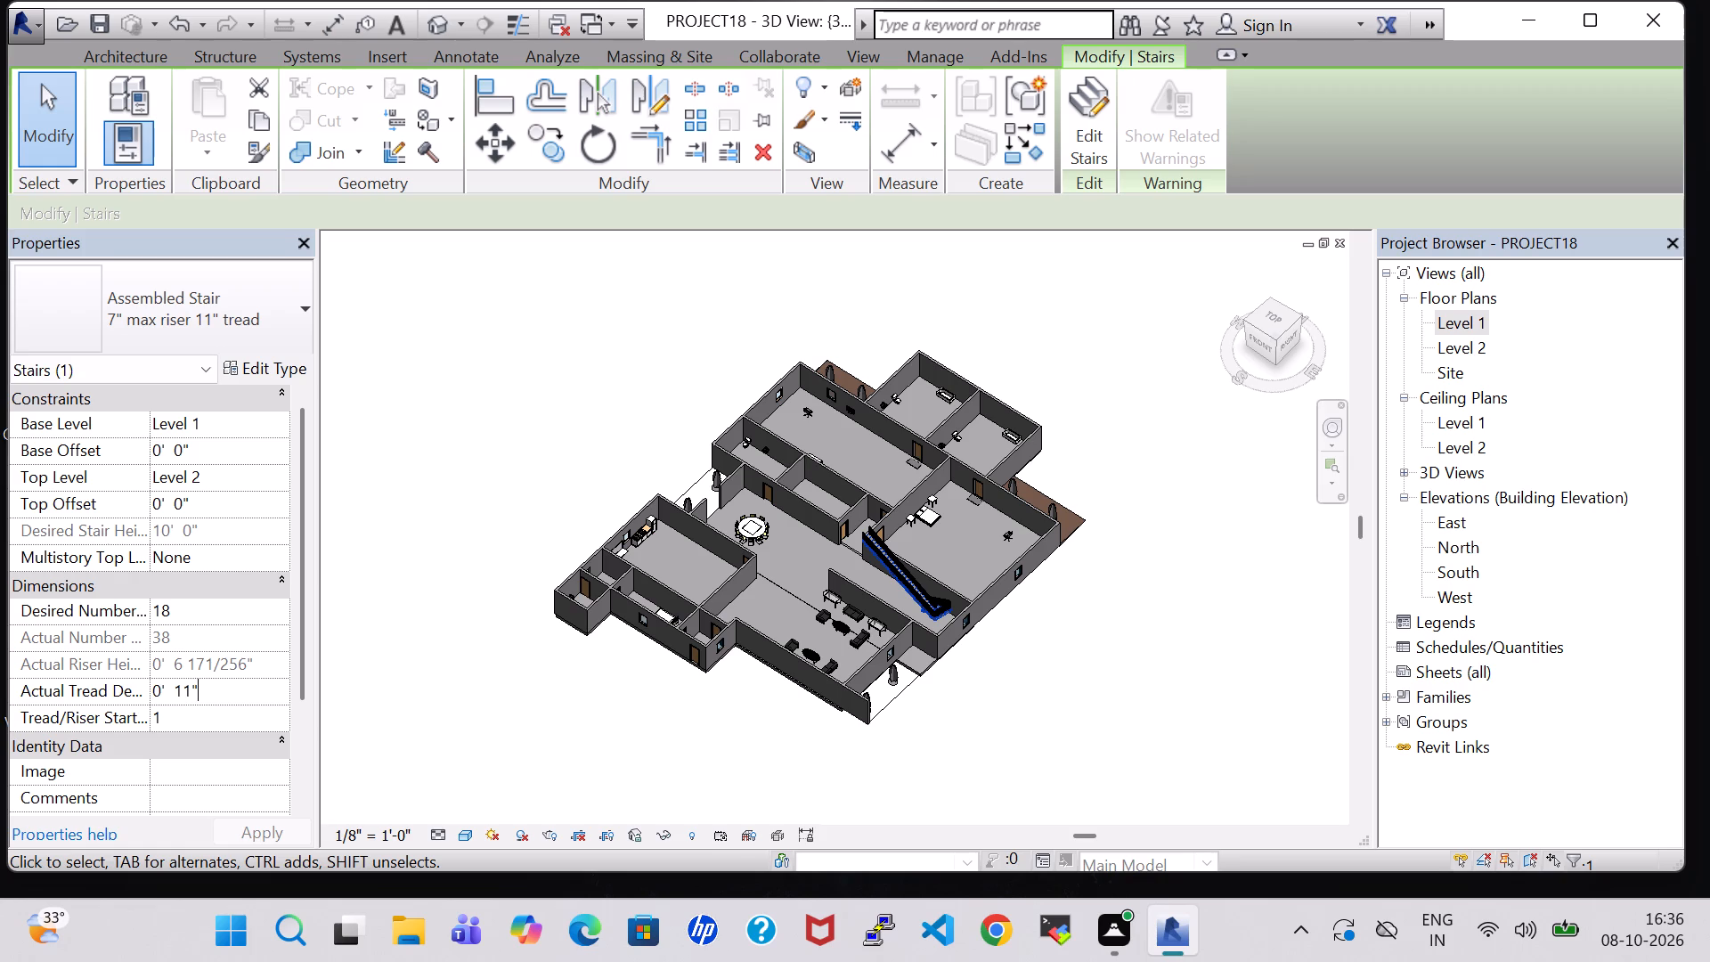
{"action": "scroll", "coordinate": [186, 689], "scroll_direction": "down", "scroll_amount": 1}
{"action": "scroll", "coordinate": [186, 689], "scroll_direction": "up", "scroll_amount": 1}
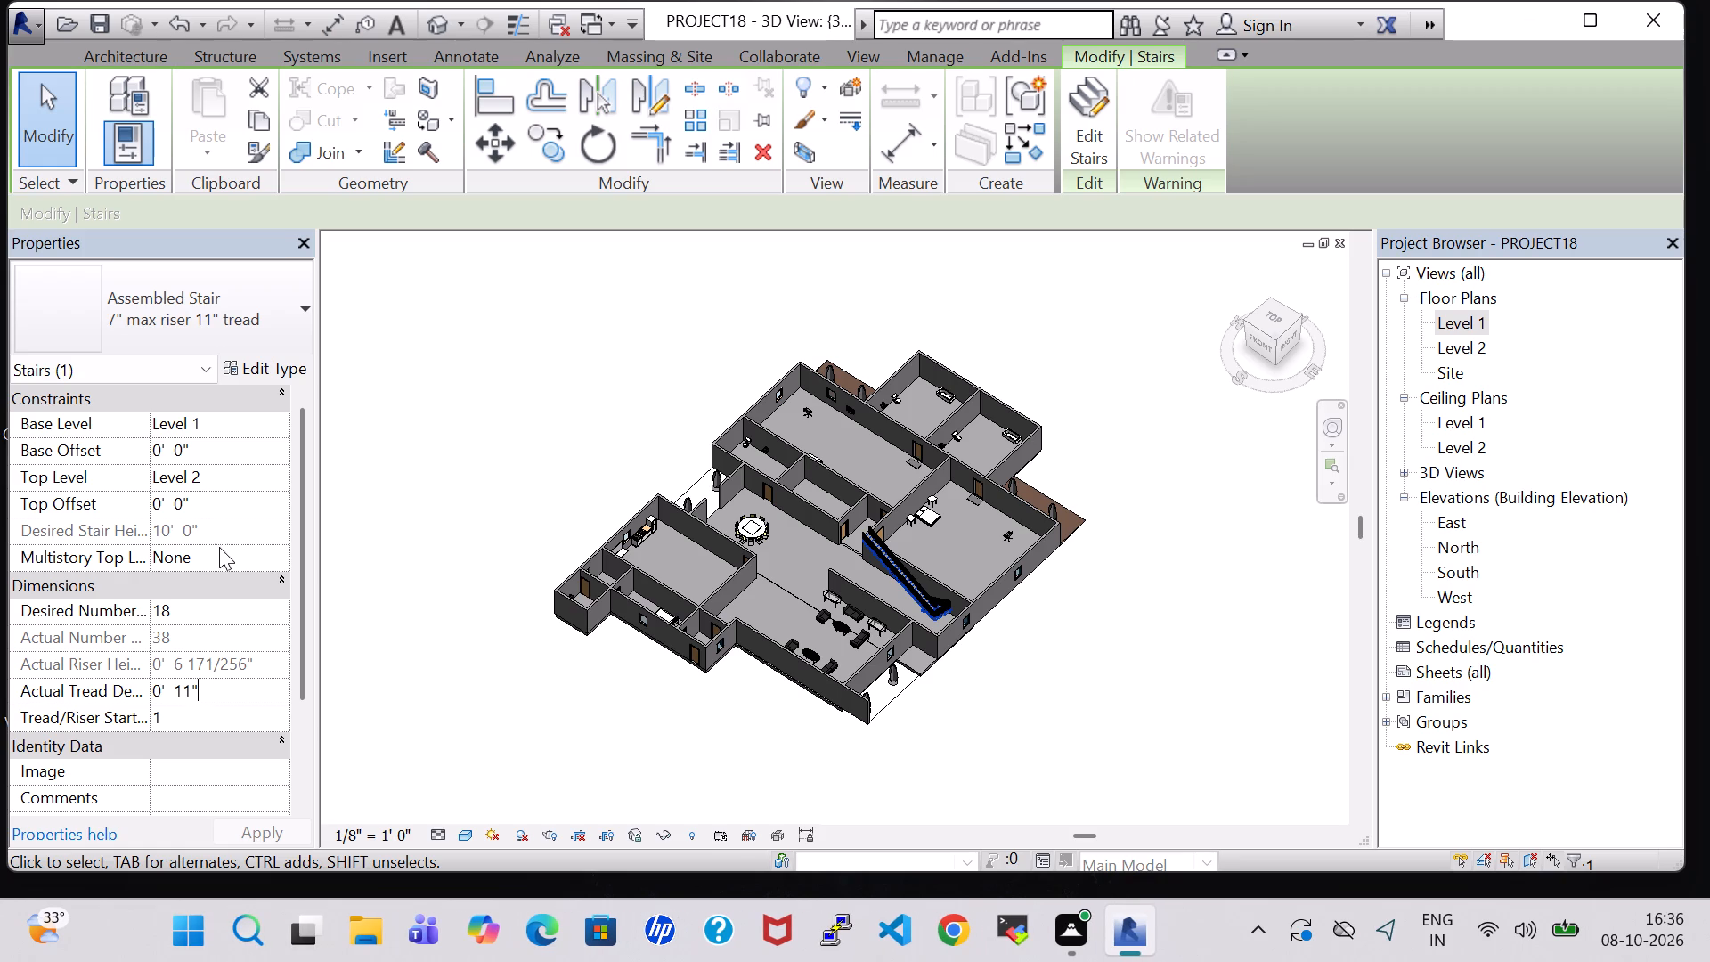
{"action": "left_click", "coordinate": [205, 543]}
{"action": "left_click", "coordinate": [205, 528]}
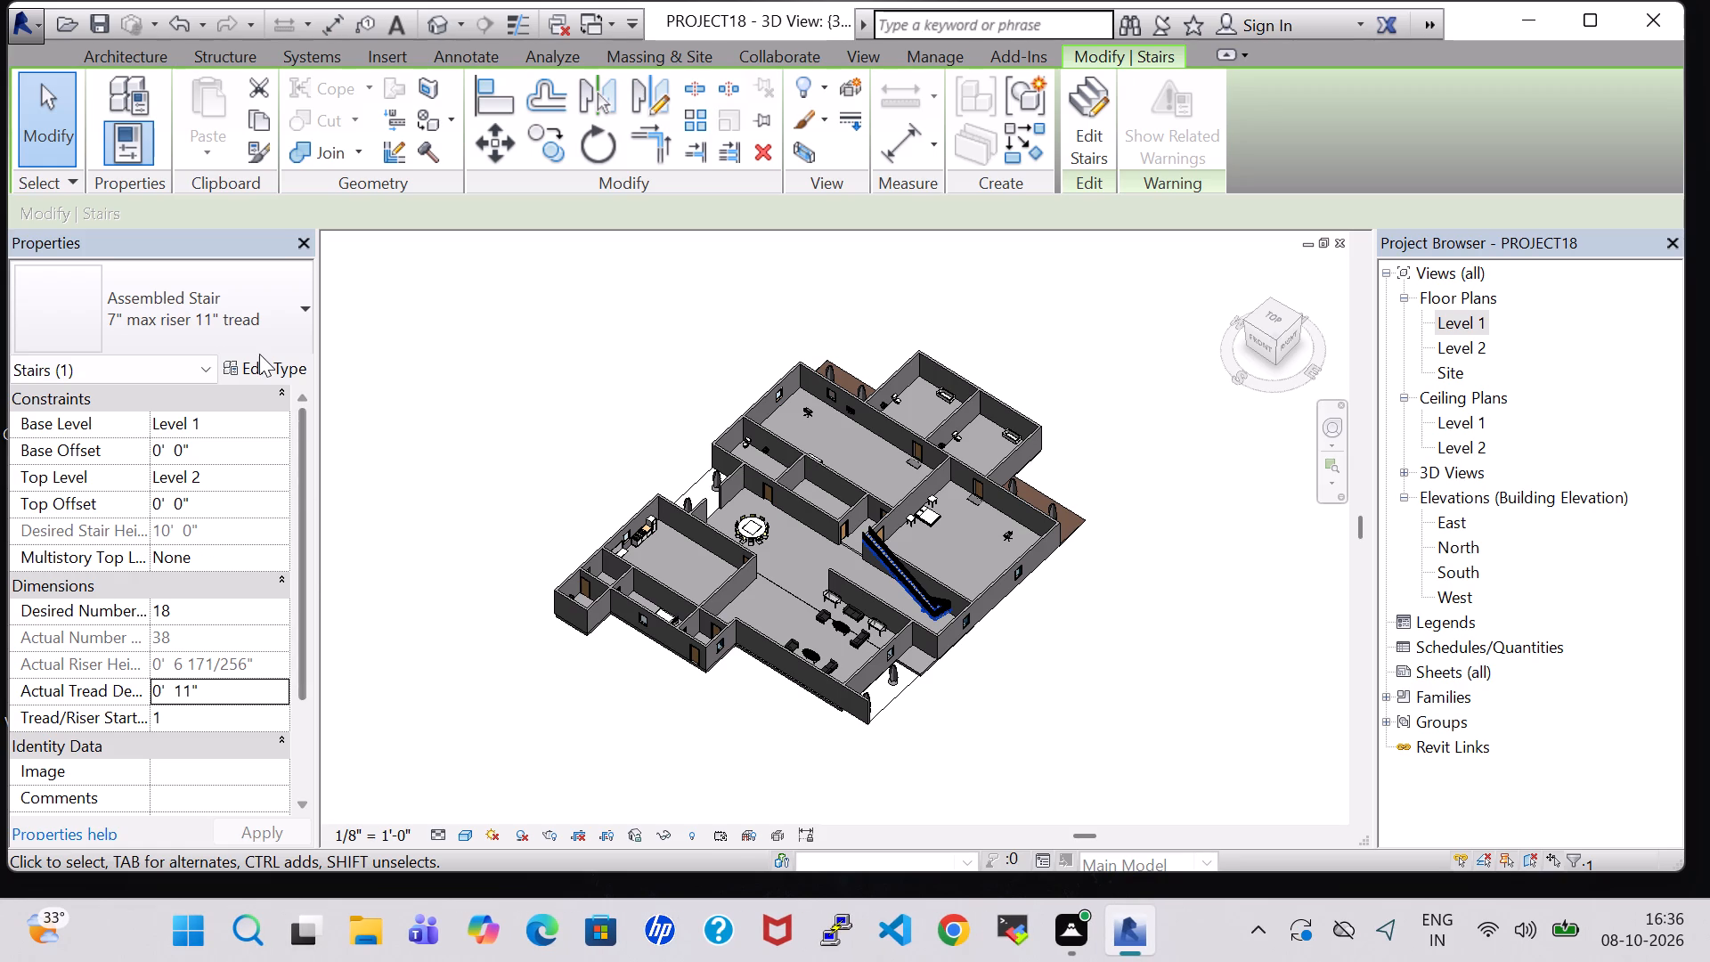
{"action": "left_click", "coordinate": [260, 356]}
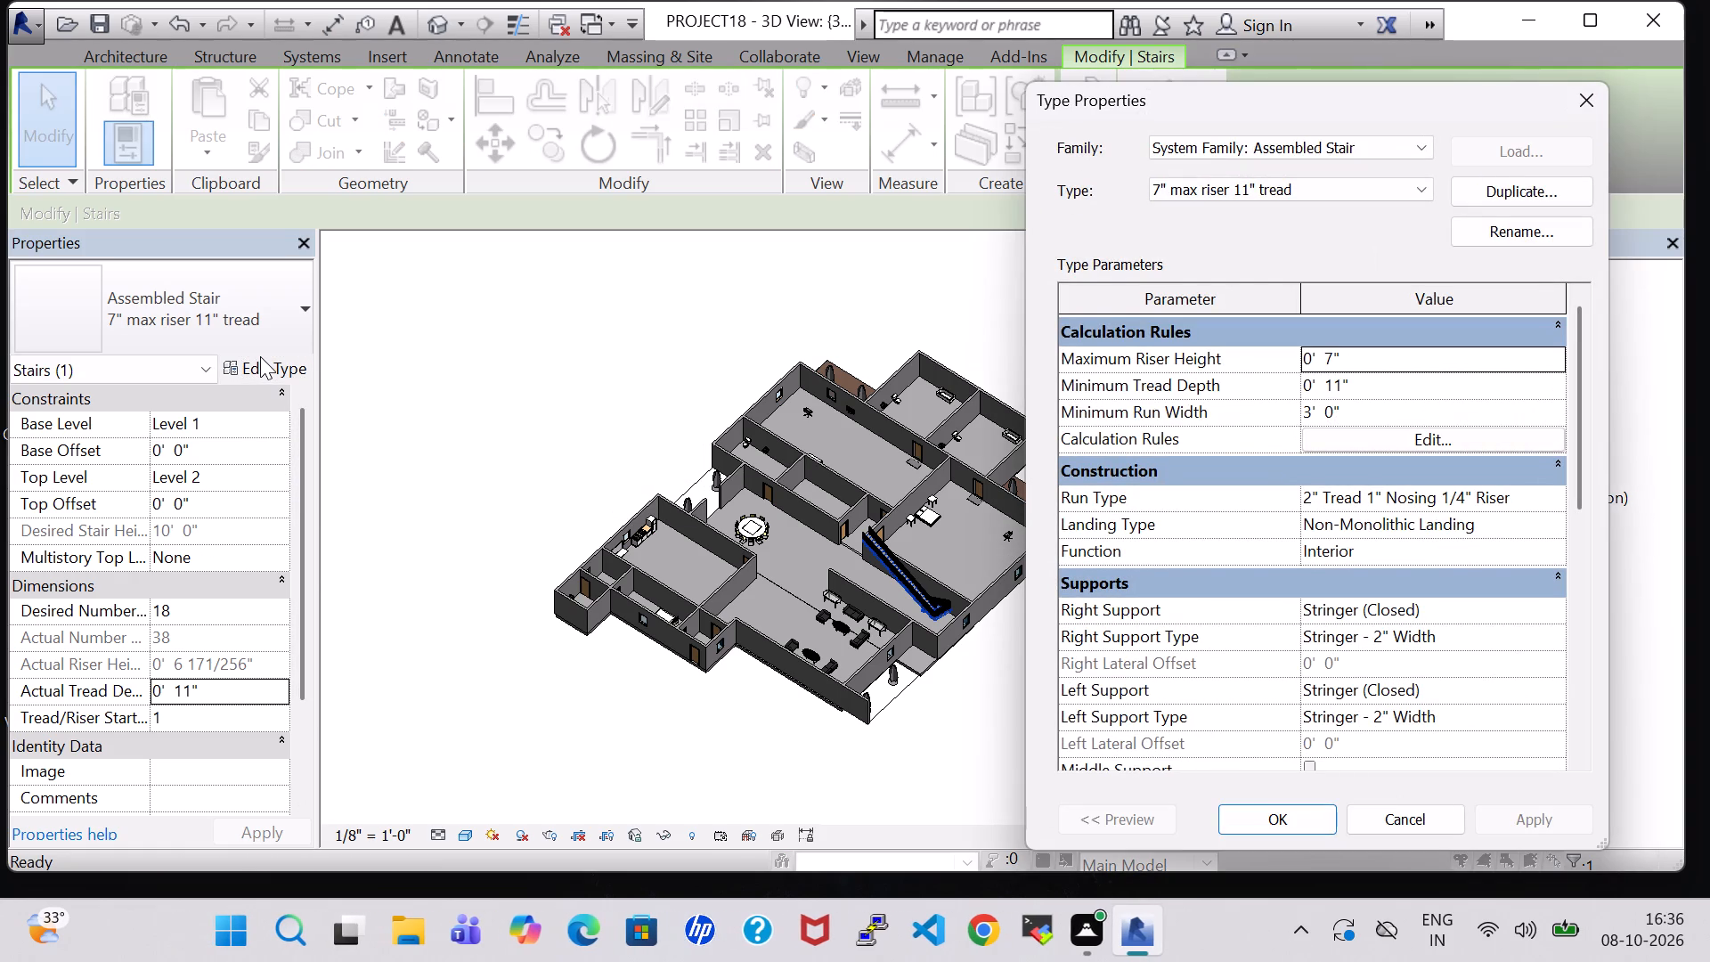
{"action": "left_click", "coordinate": [1376, 447]}
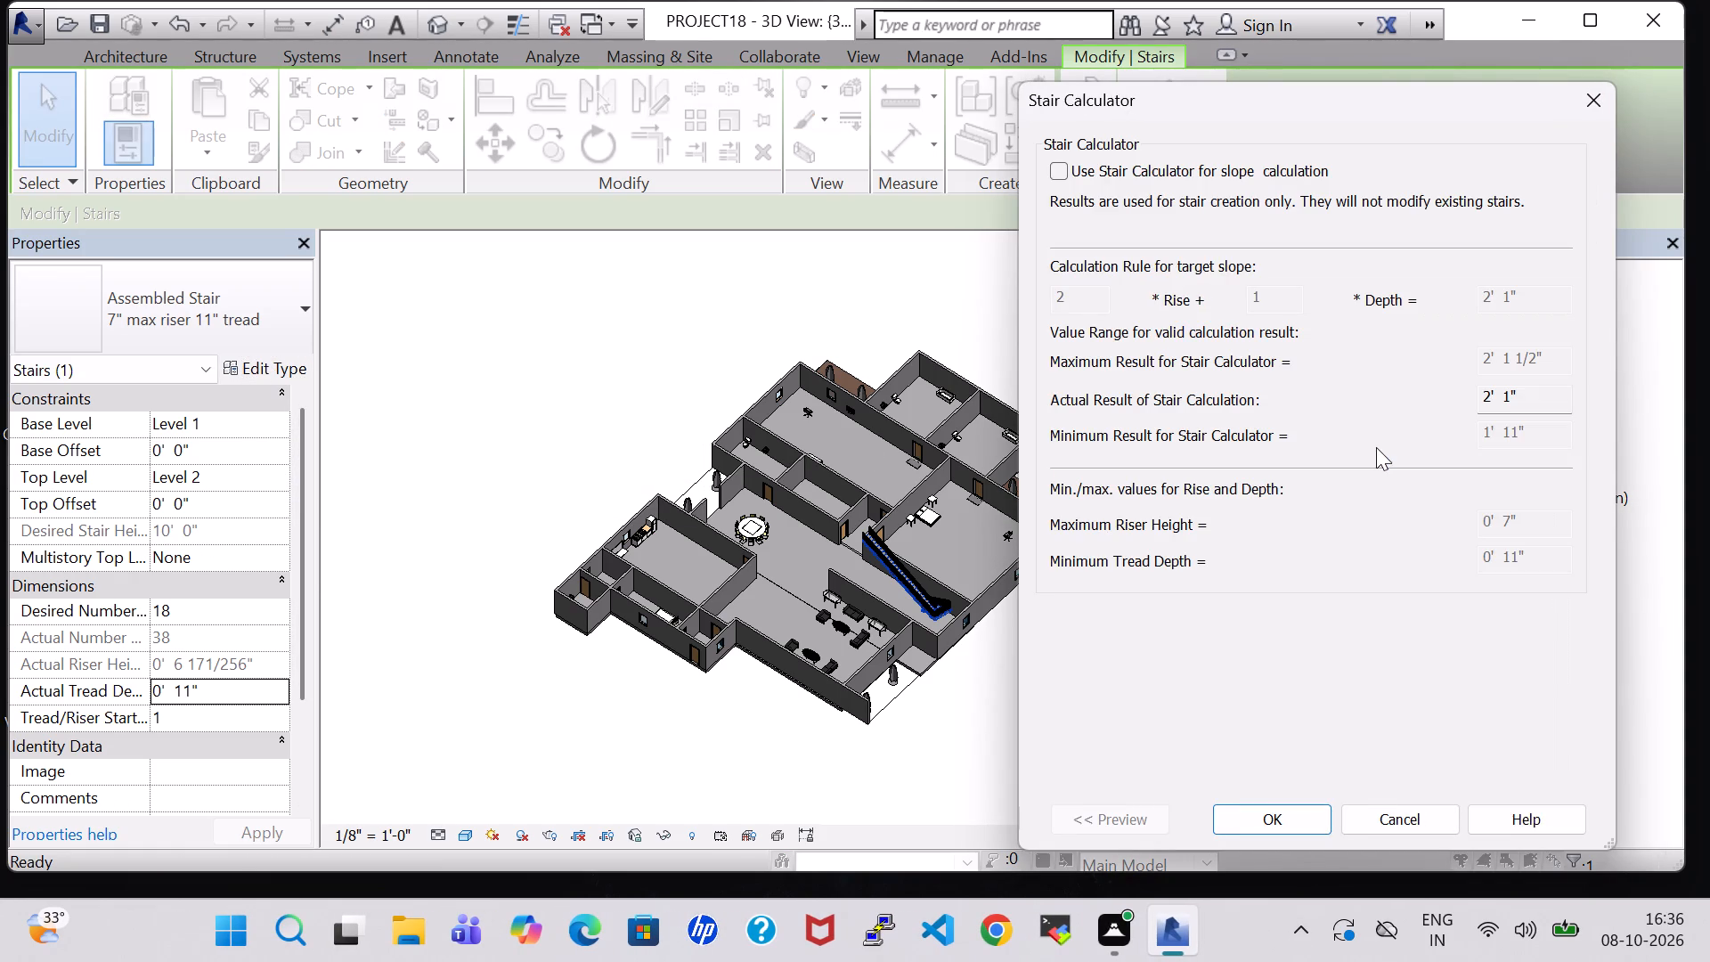
{"action": "left_click", "coordinate": [1595, 101]}
{"action": "left_click", "coordinate": [1595, 101]}
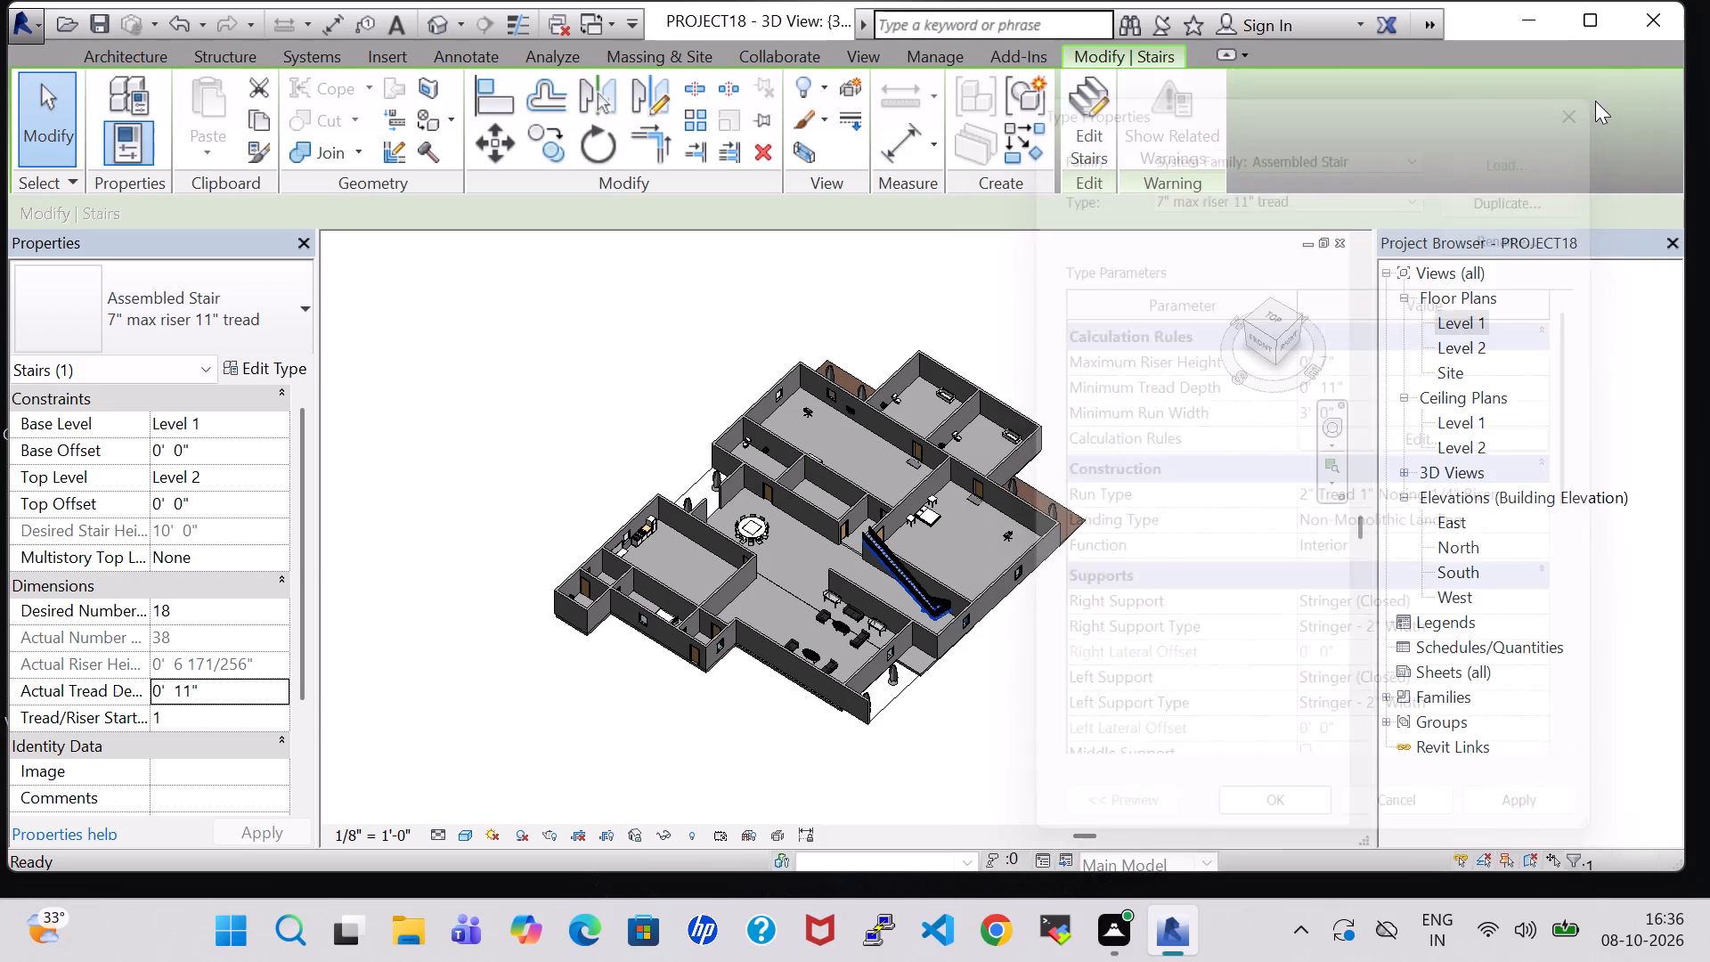
{"action": "middle_click_drag", "start_coordinate": [647, 446], "coordinate": [765, 480], "text": "shift"}
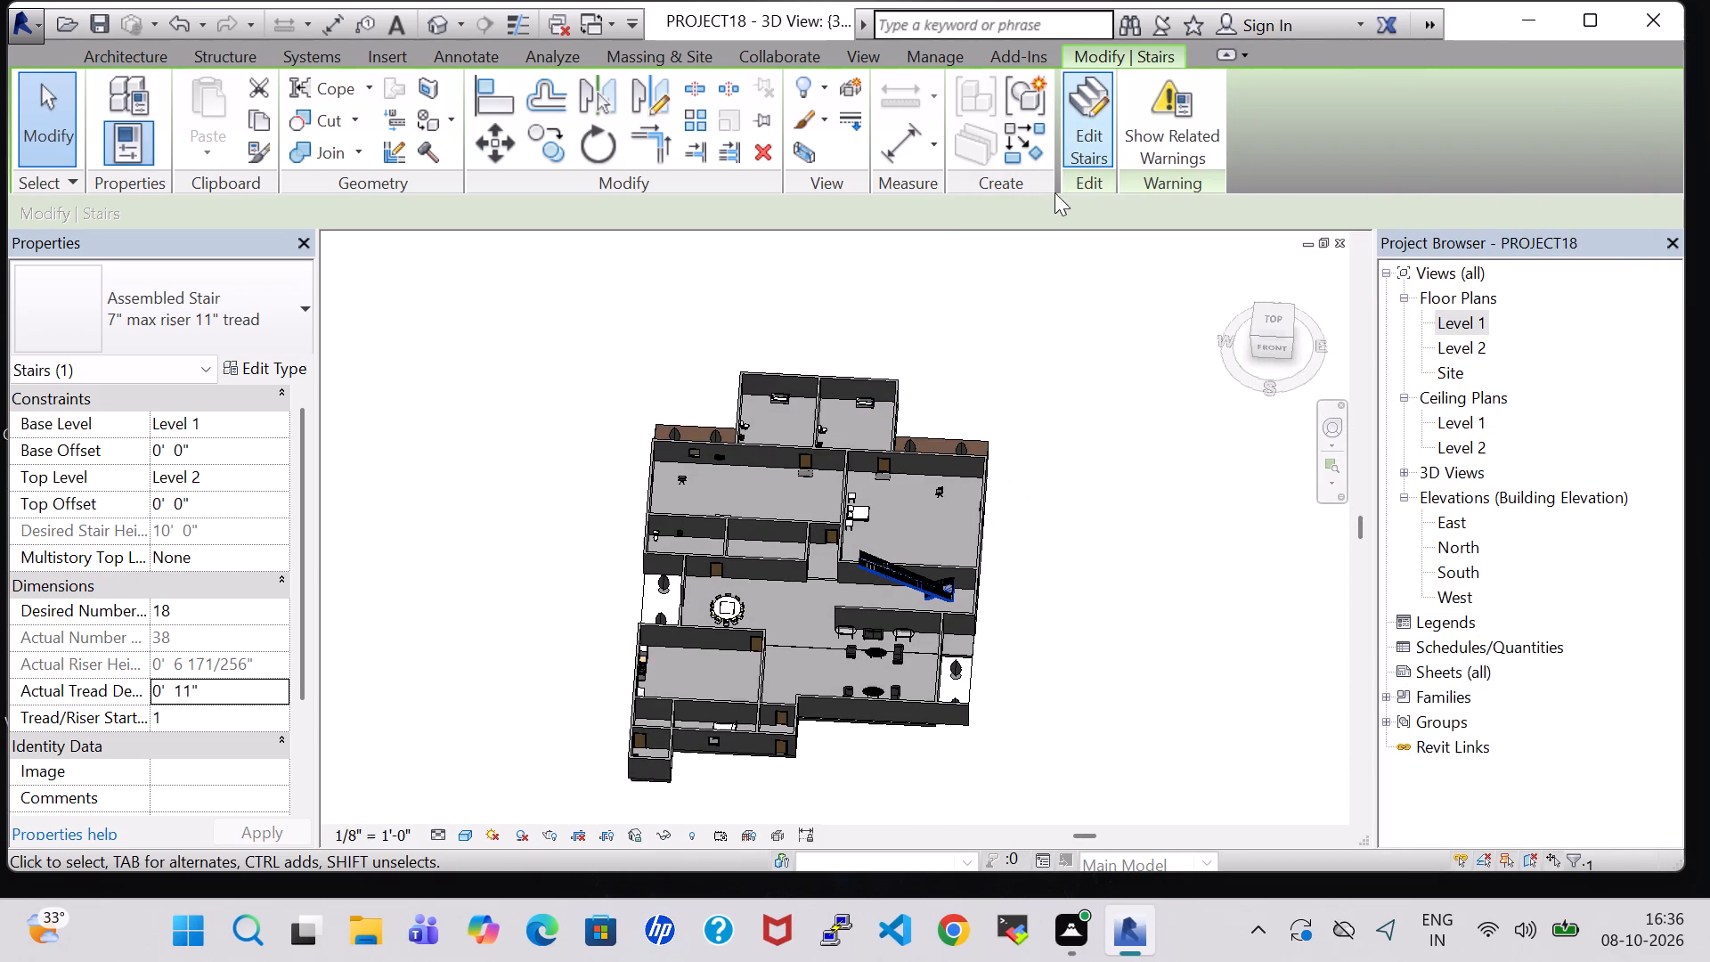
{"action": "left_click", "coordinate": [361, 483]}
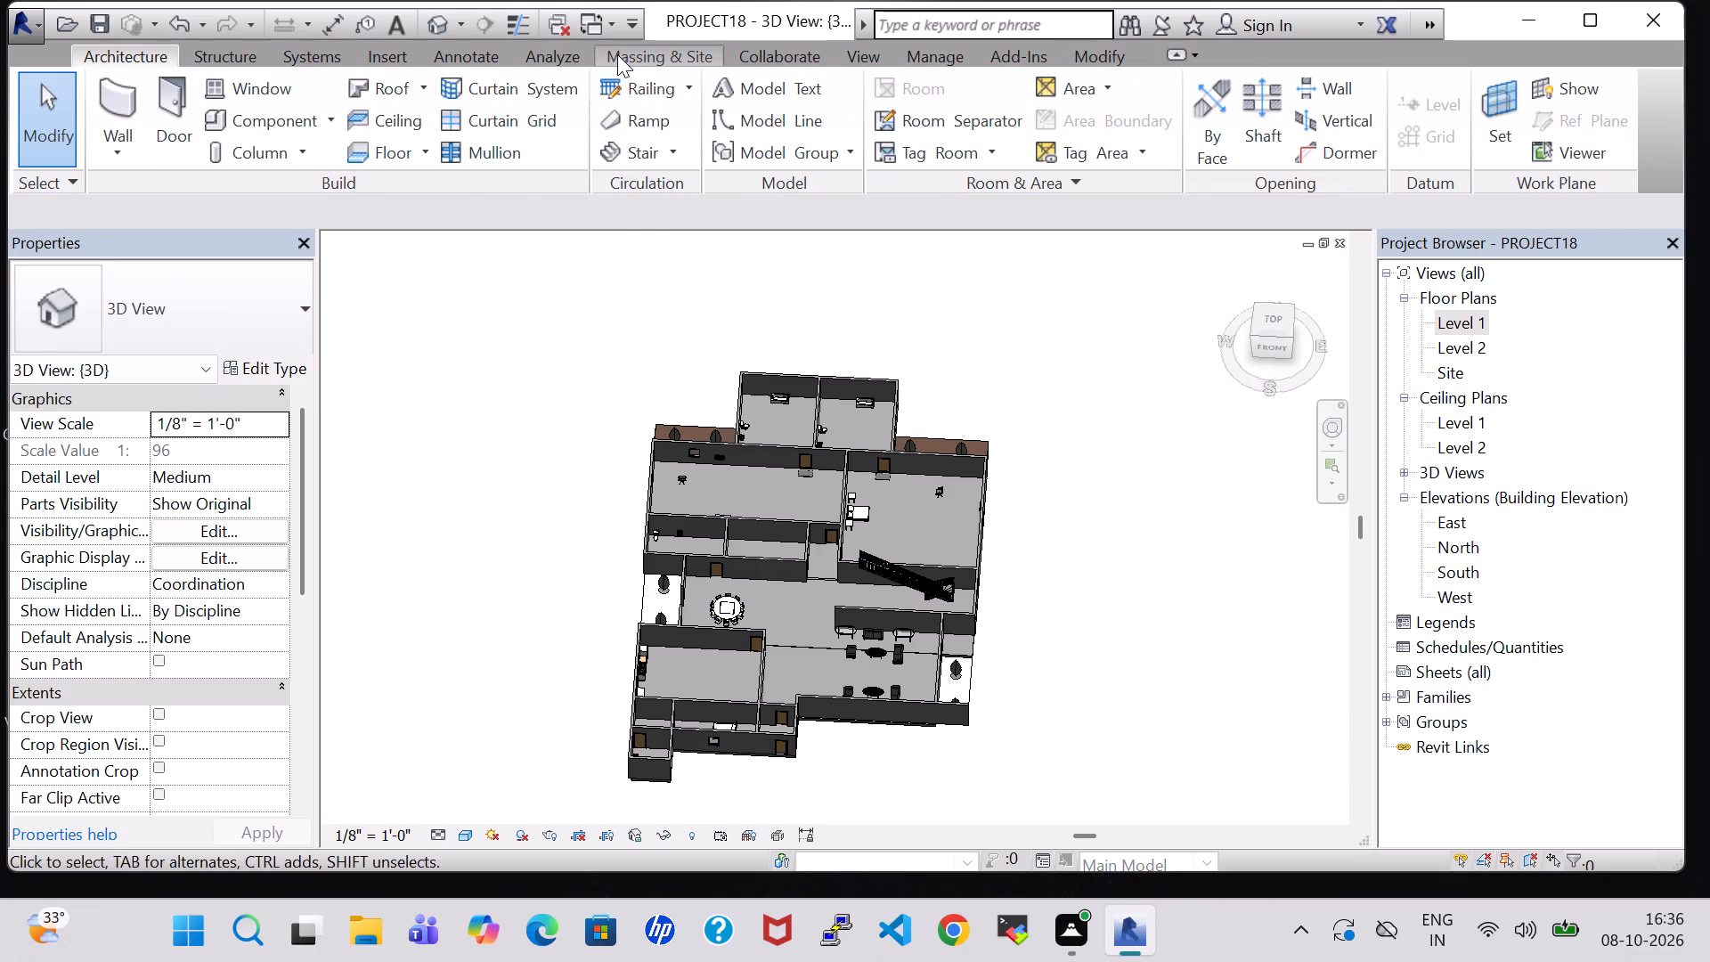
Create a toposurface at 0' 0" absolute elevation through the corners of the planted veranda beside the dining hall.
{"action": "left_click", "coordinate": [619, 54]}
{"action": "left_click", "coordinate": [646, 89]}
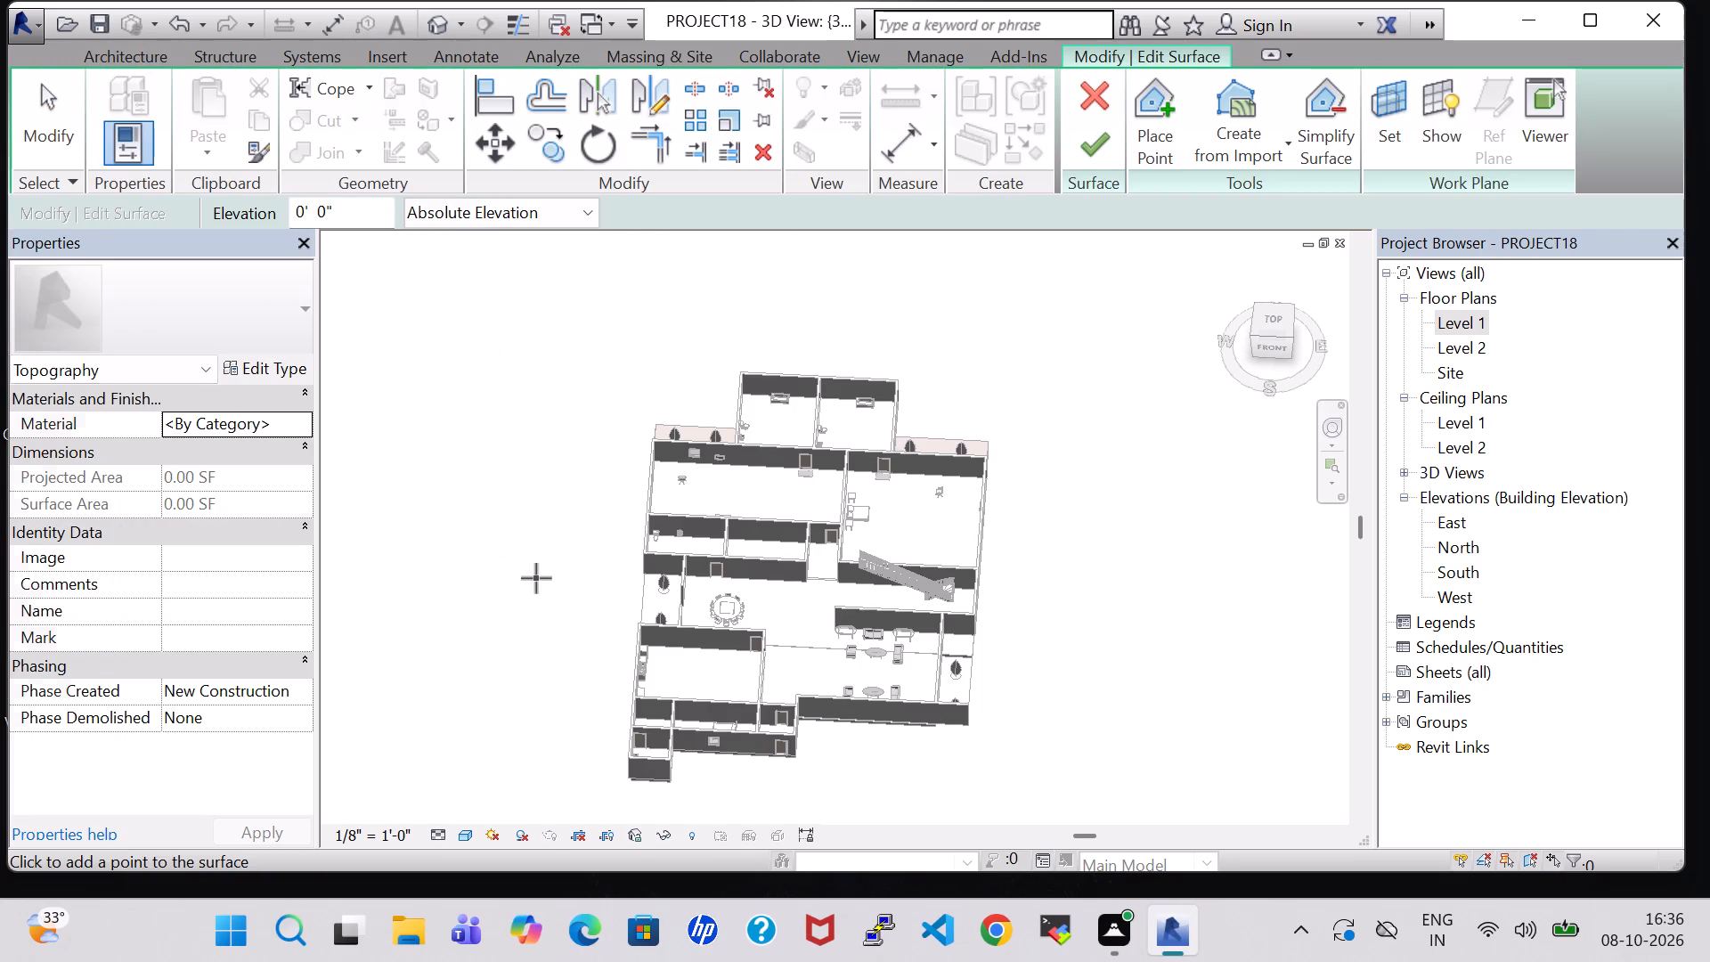
{"action": "scroll", "coordinate": [536, 578], "scroll_direction": "up", "scroll_amount": 8}
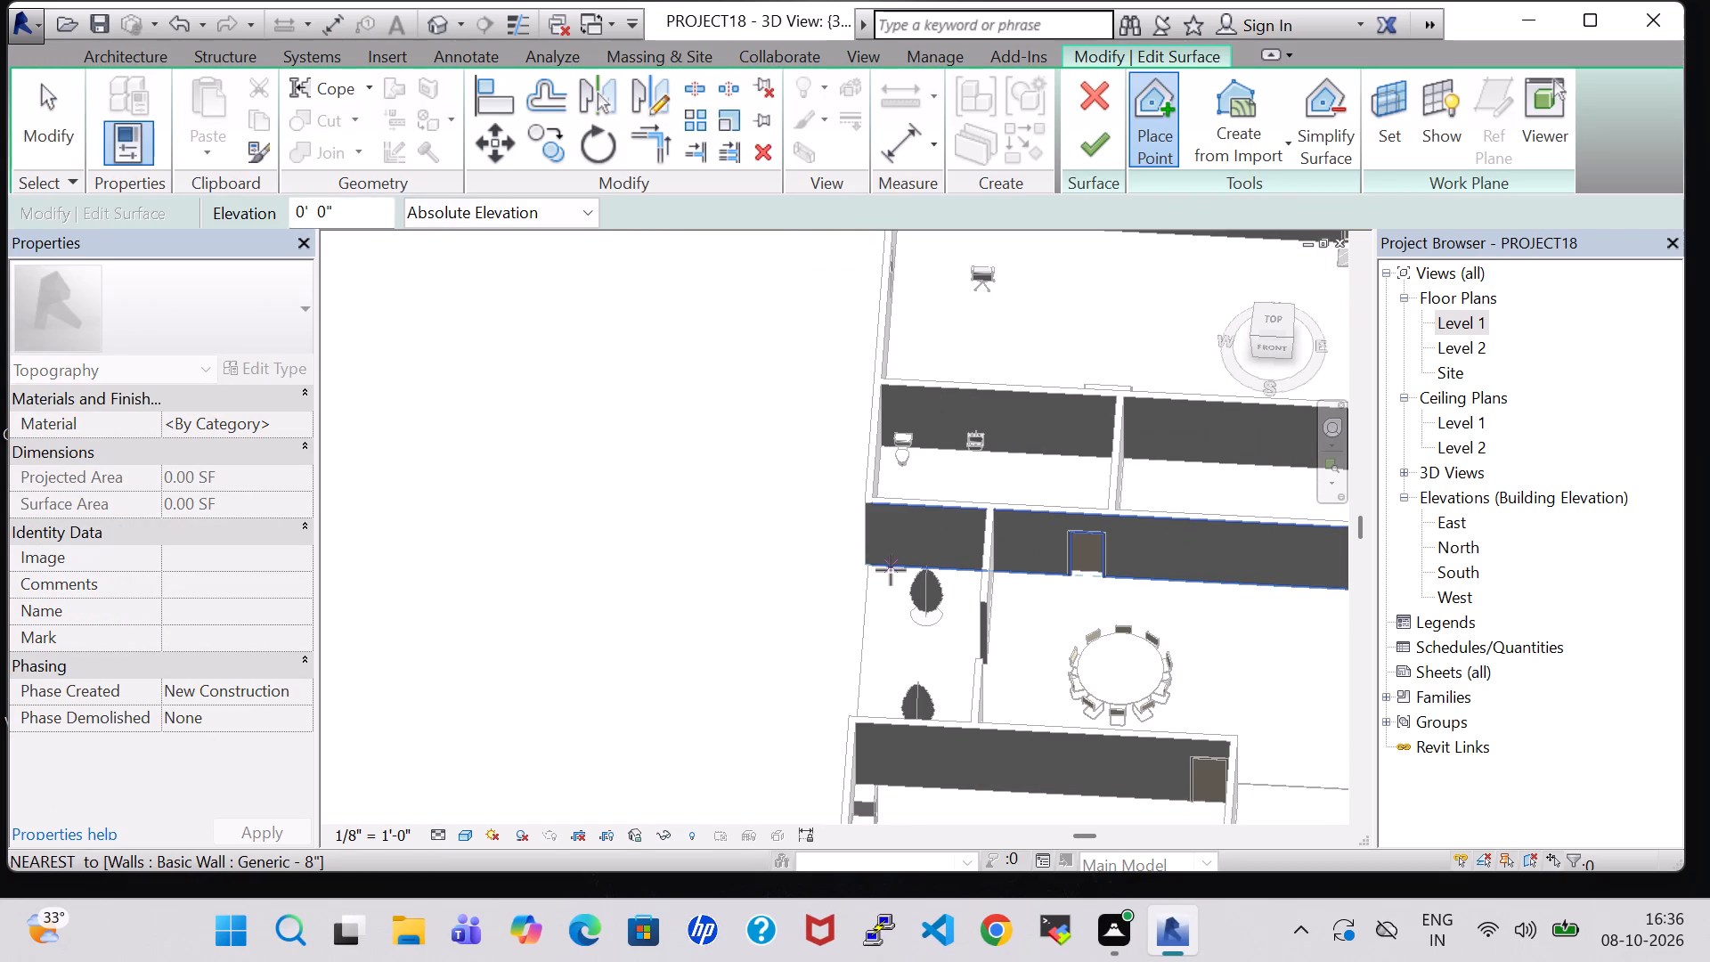
{"action": "left_click", "coordinate": [865, 570]}
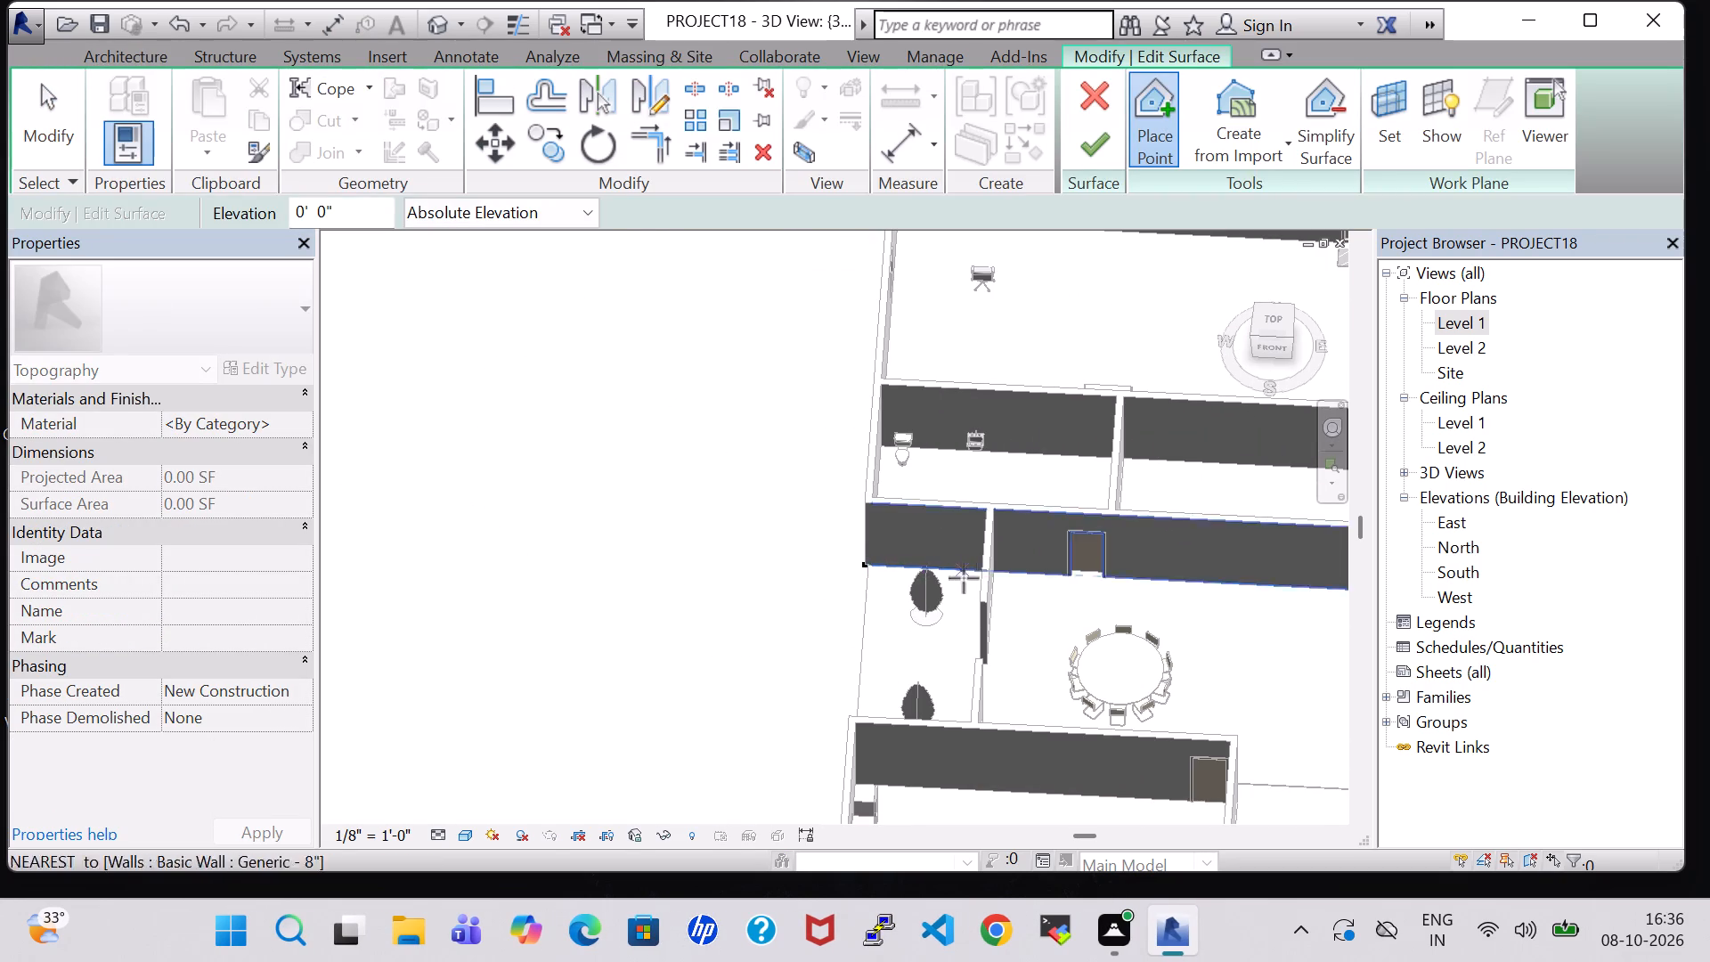
{"action": "left_click", "coordinate": [986, 578]}
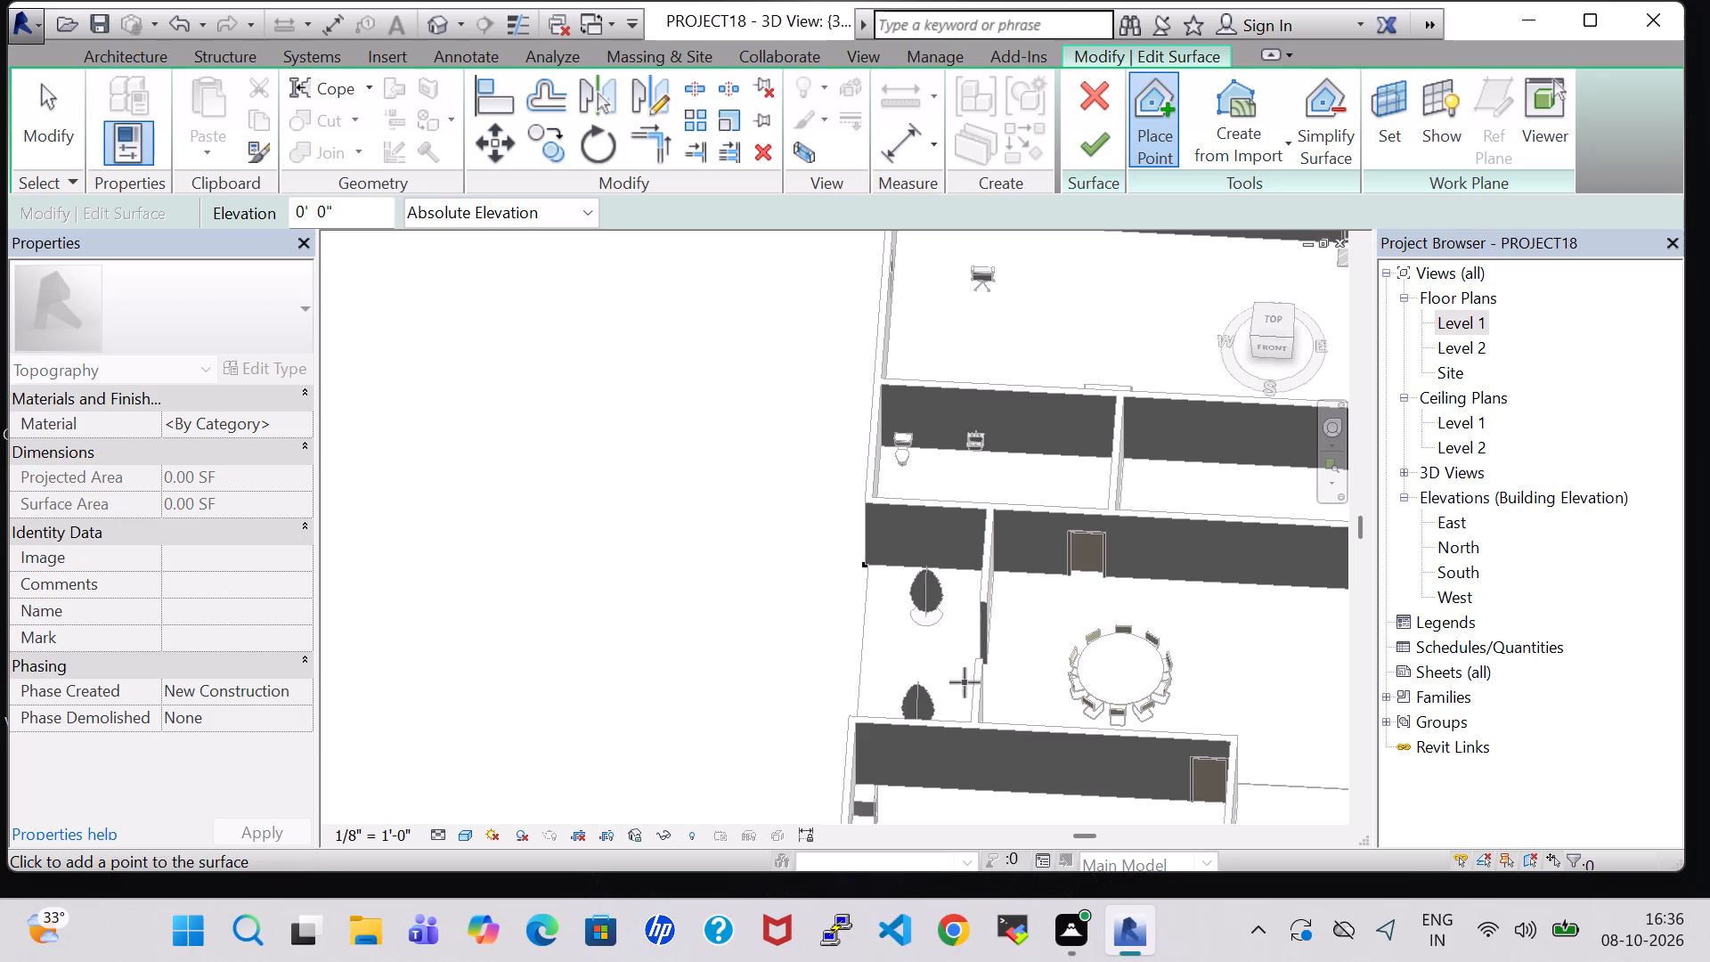
{"action": "scroll", "coordinate": [964, 720], "scroll_direction": "up", "scroll_amount": 2}
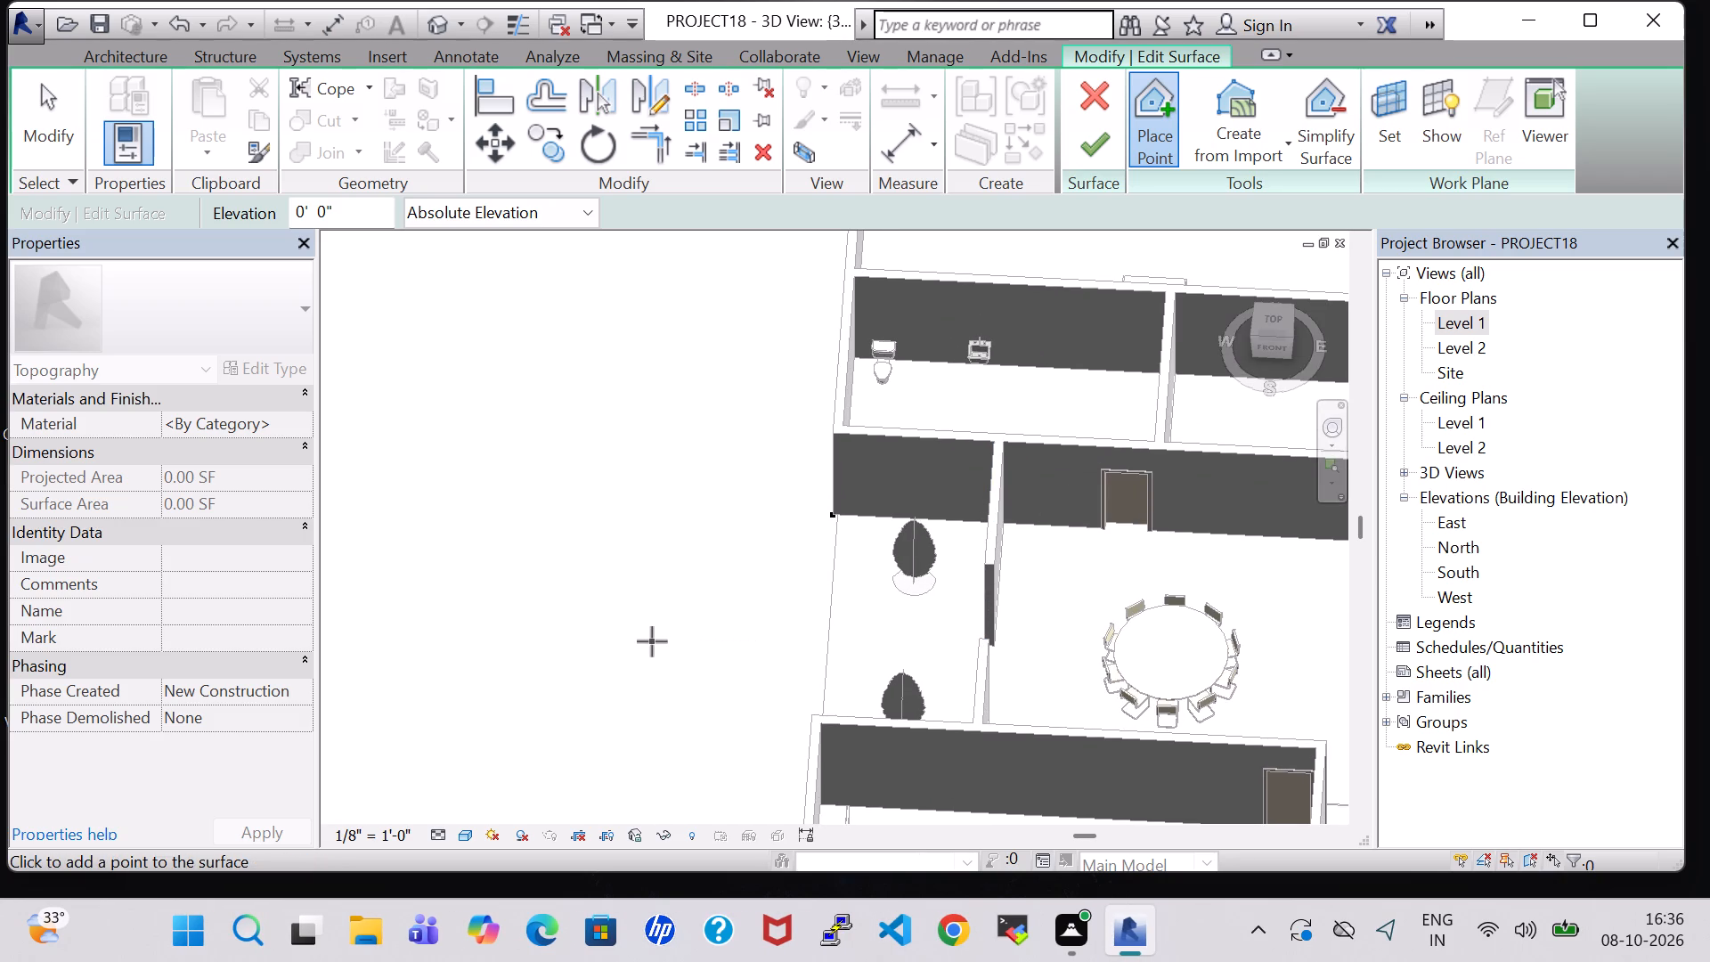
{"action": "middle_click_drag", "start_coordinate": [652, 641], "coordinate": [965, 653], "text": "shift"}
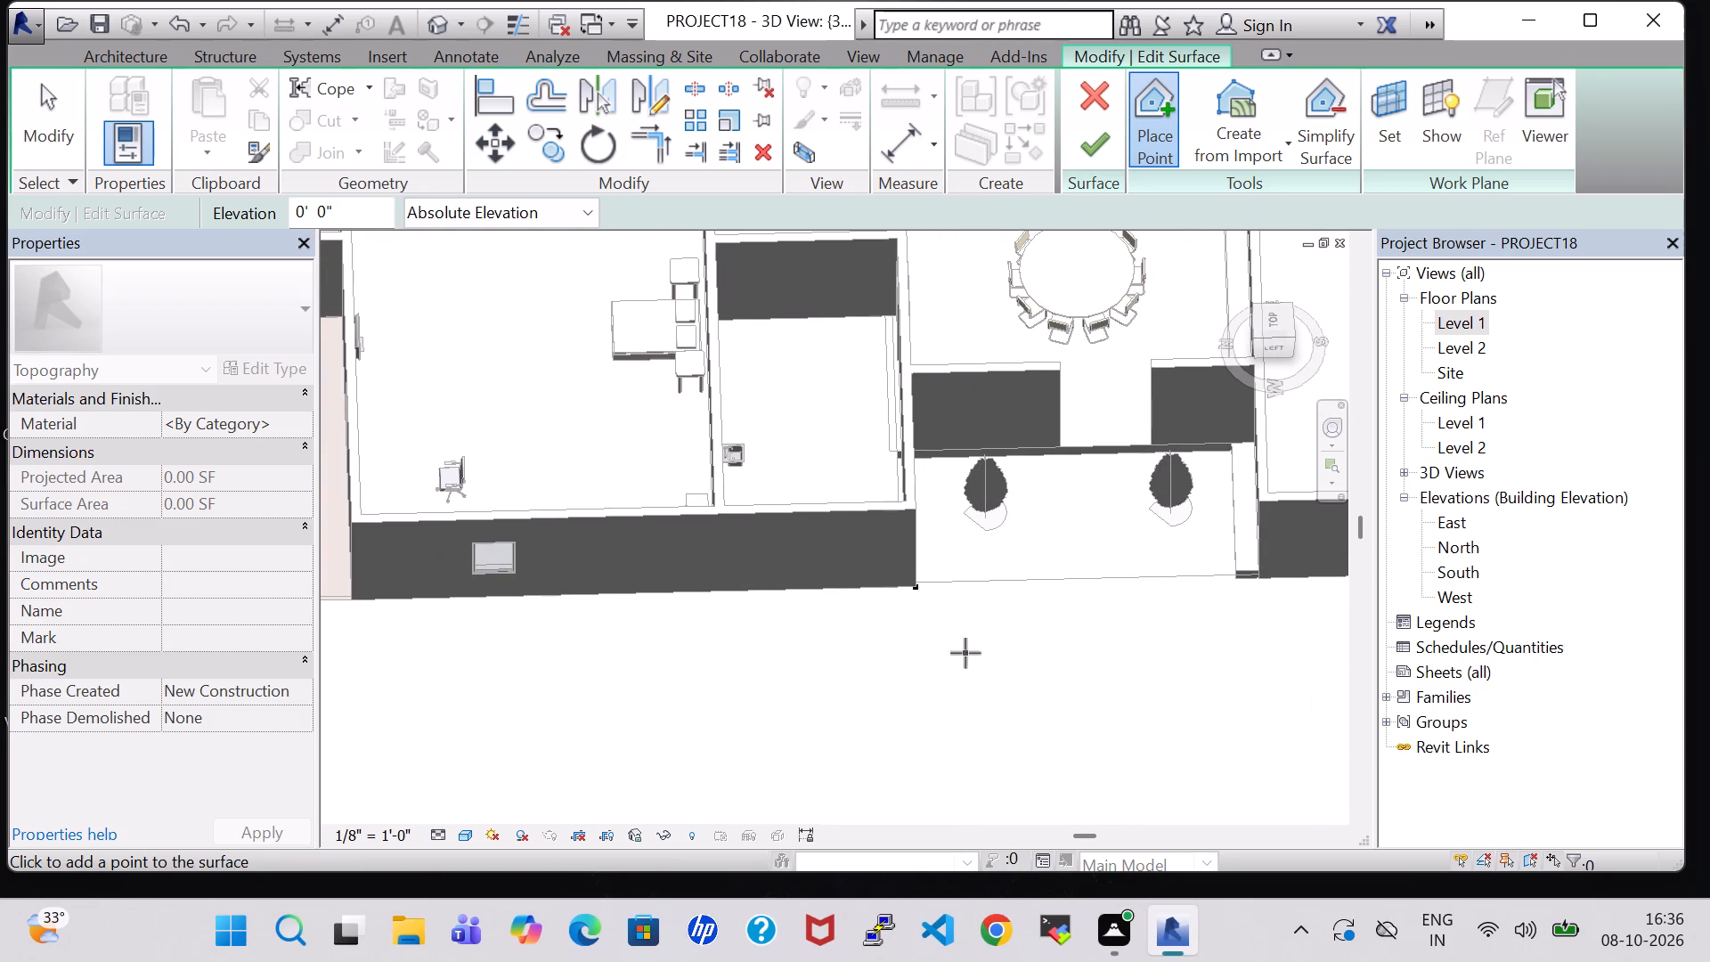
{"action": "left_click", "coordinate": [1251, 451]}
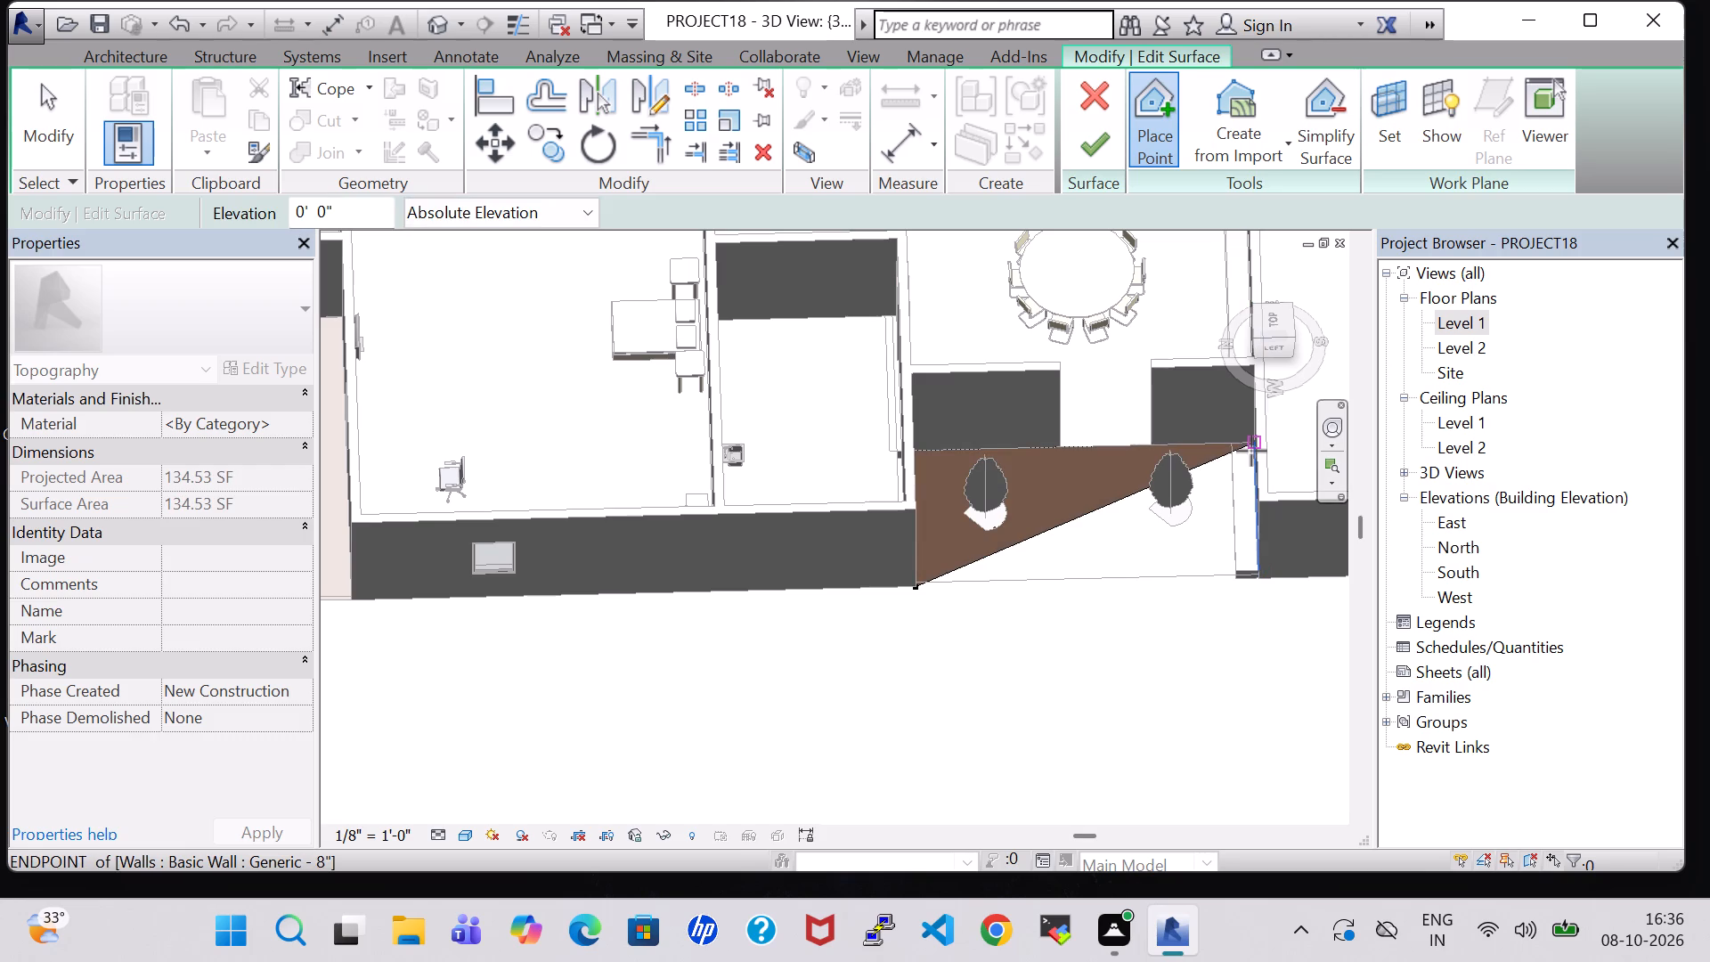
{"action": "left_click", "coordinate": [1258, 580]}
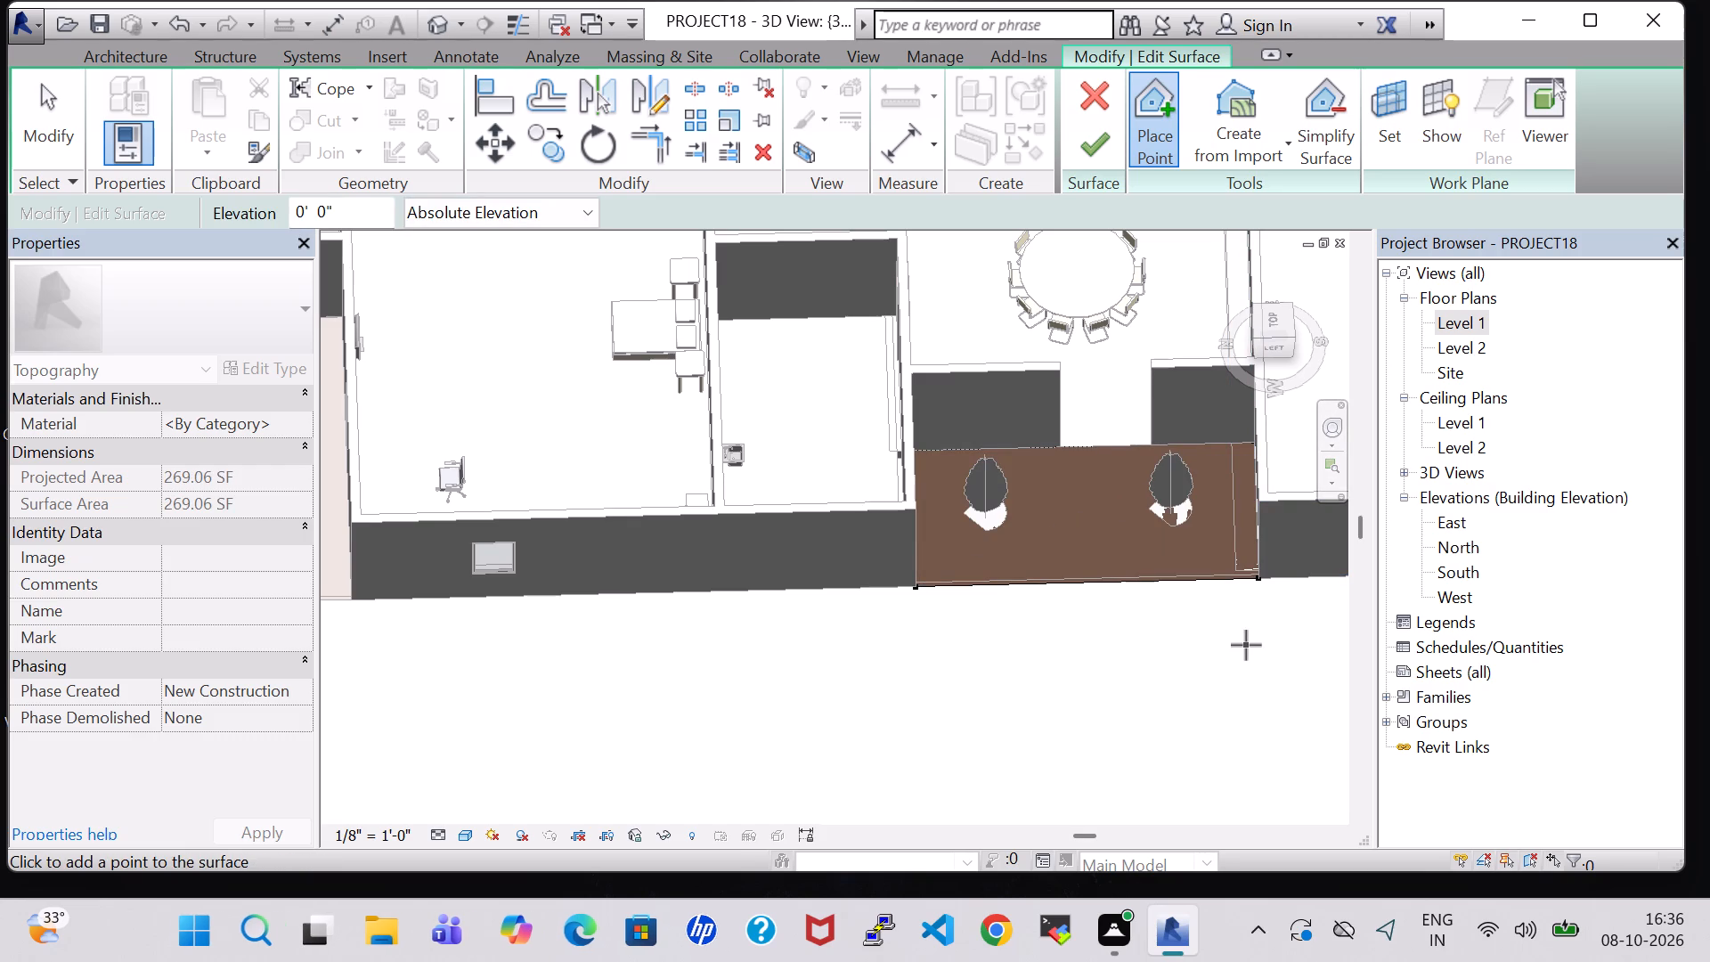
{"action": "left_click", "coordinate": [1087, 134]}
Create another toposurface at 0' 0" absolute elevation through the corners of the planted veranda beside the living room.
{"action": "scroll", "coordinate": [990, 495], "scroll_direction": "down", "scroll_amount": 4}
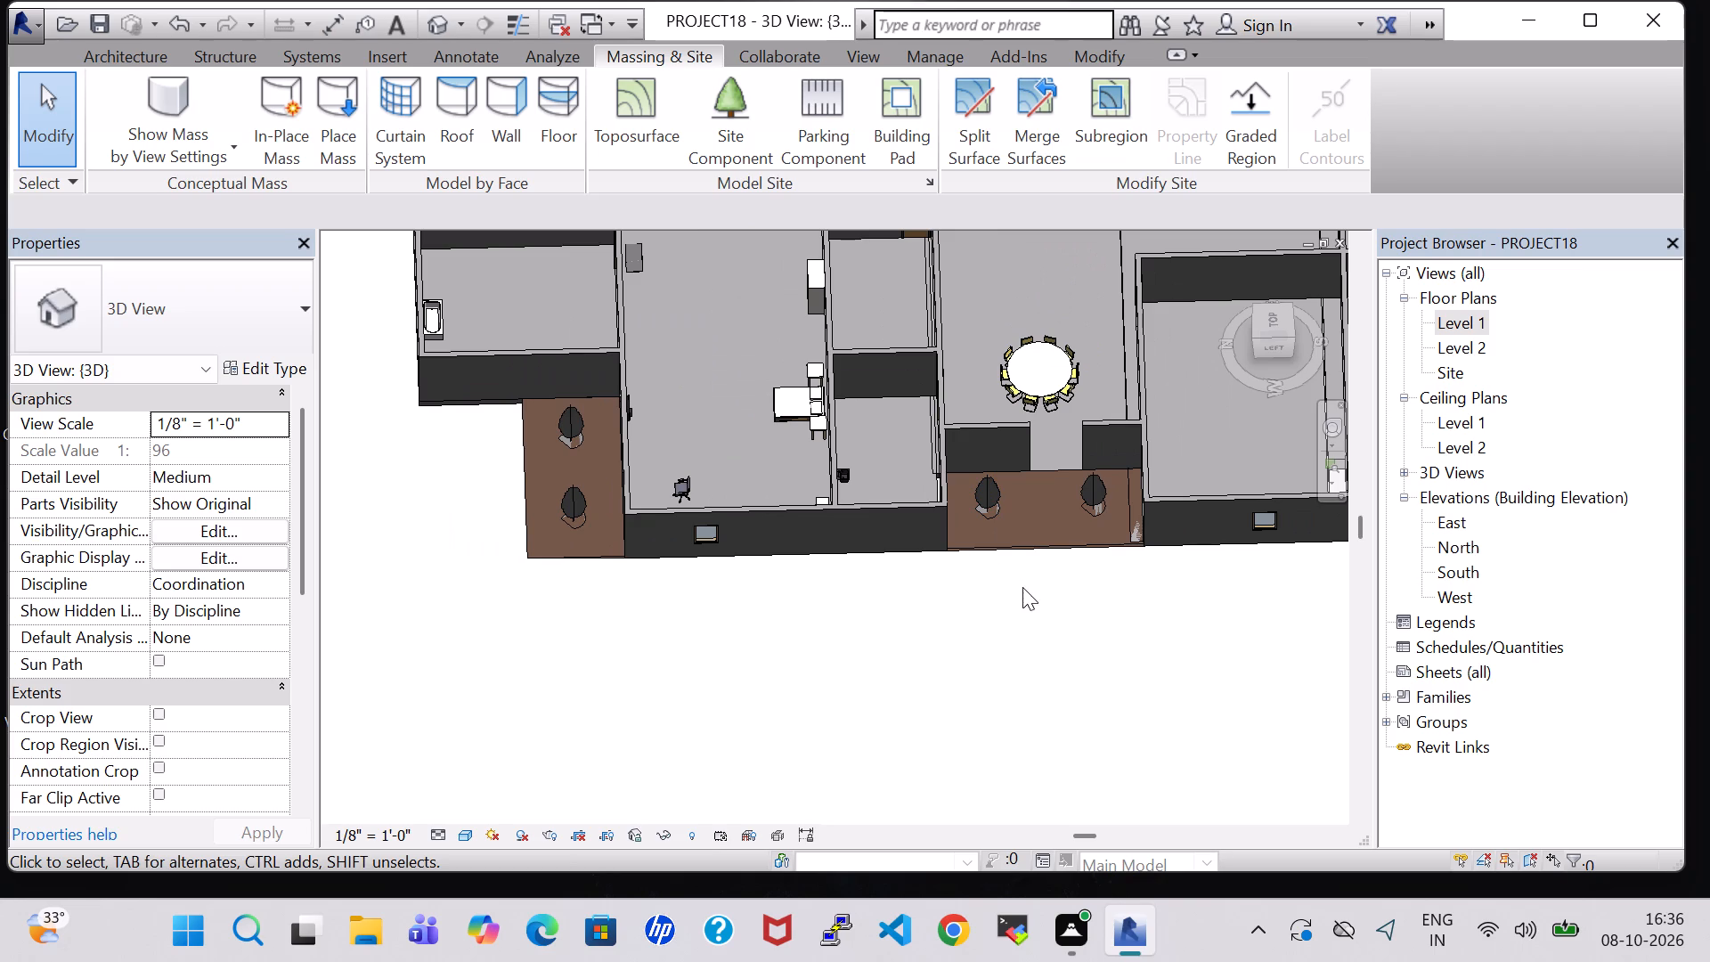
{"action": "middle_click_drag", "start_coordinate": [1022, 587], "coordinate": [683, 656], "text": "shift"}
{"action": "middle_click_drag", "start_coordinate": [1165, 653], "coordinate": [513, 544]}
{"action": "scroll", "coordinate": [1154, 651], "scroll_direction": "up", "scroll_amount": 1}
{"action": "middle_click_drag", "start_coordinate": [1212, 684], "coordinate": [1184, 428]}
{"action": "left_click", "coordinate": [604, 102]}
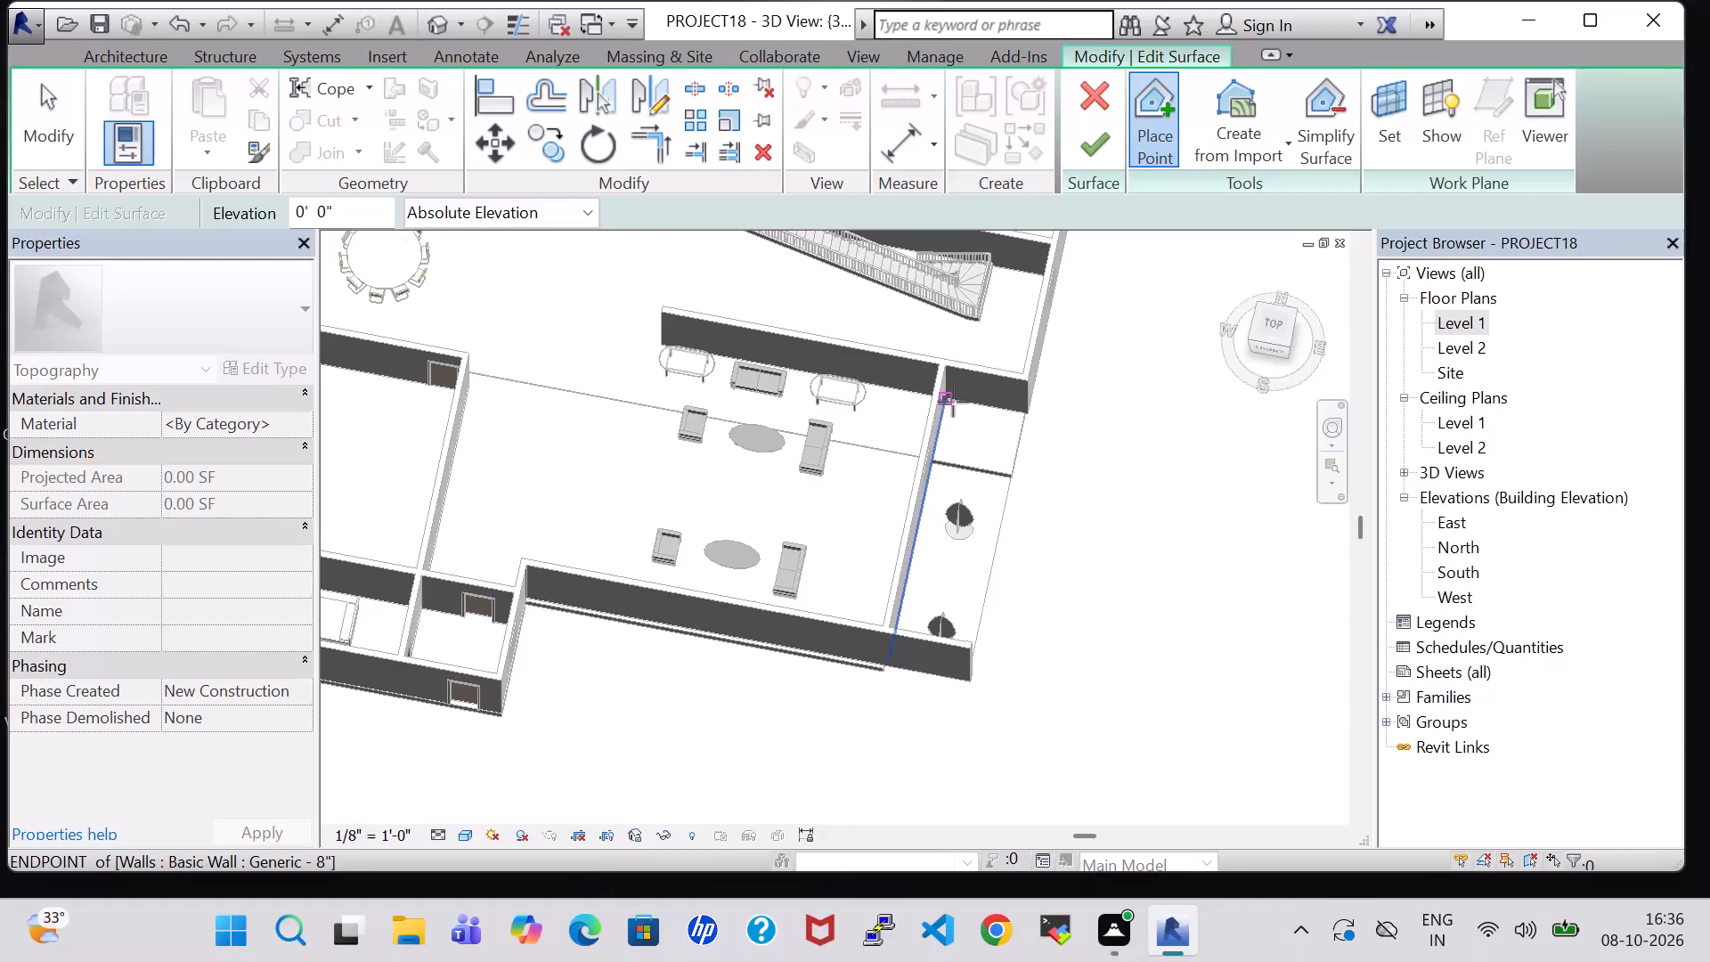
{"action": "left_click", "coordinate": [953, 402]}
{"action": "left_click", "coordinate": [1035, 416]}
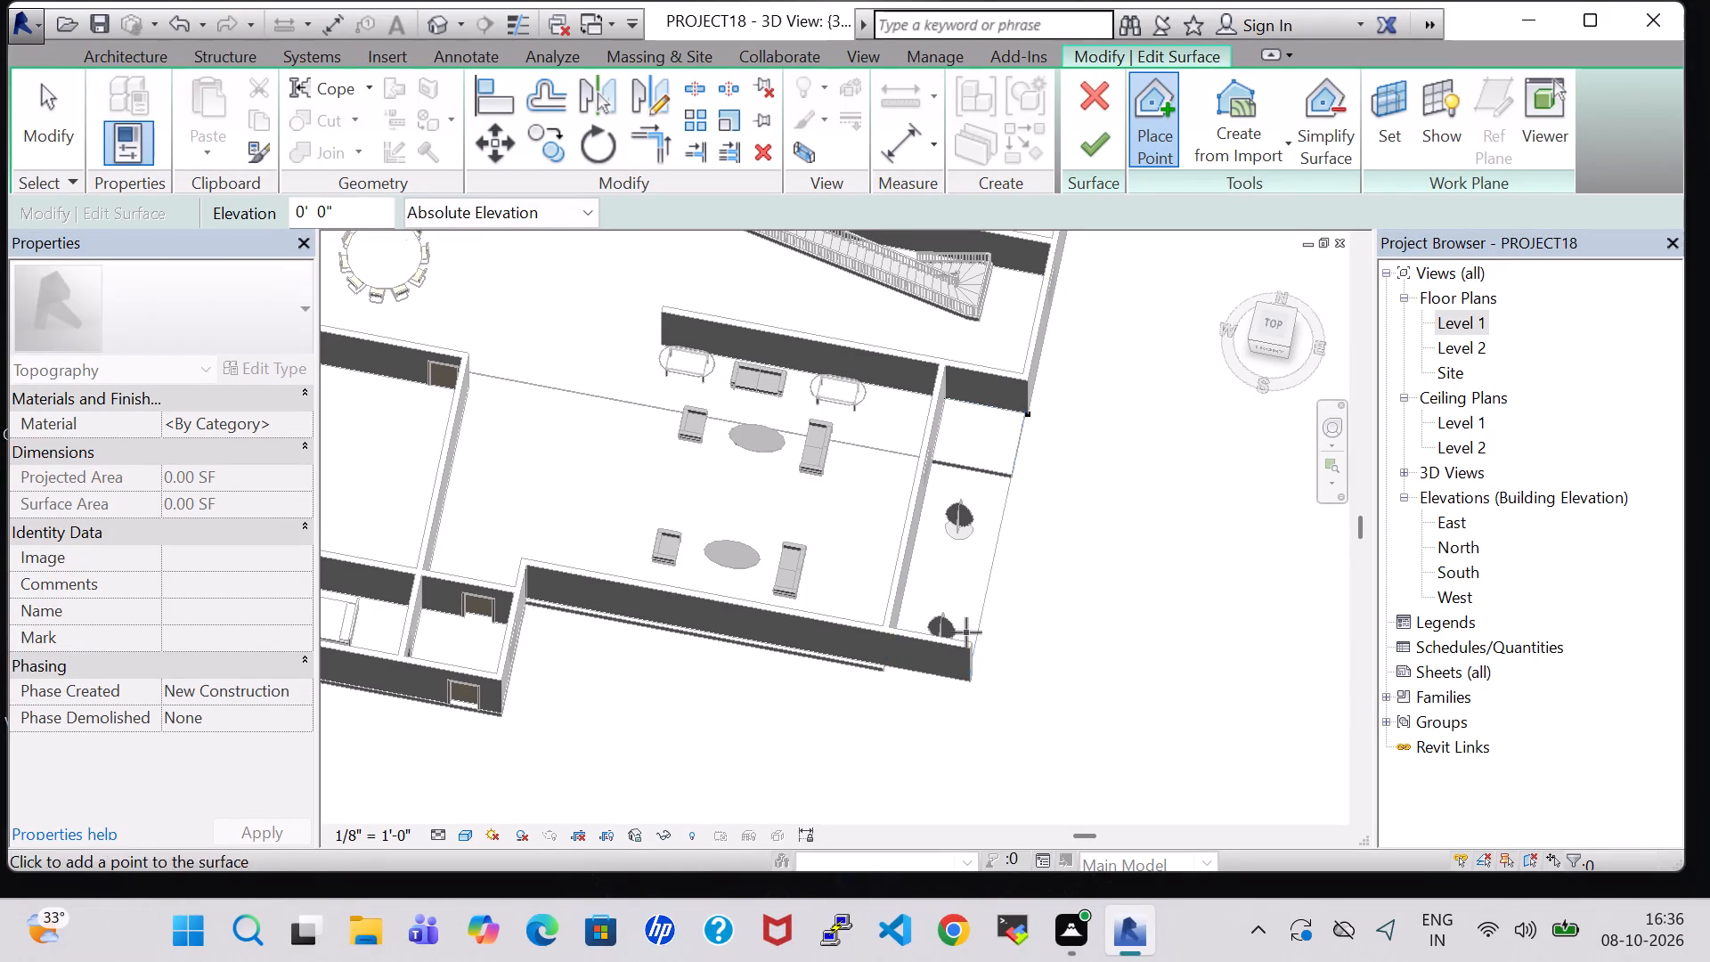
{"action": "scroll", "coordinate": [1039, 614], "scroll_direction": "up", "scroll_amount": 1}
{"action": "middle_click_drag", "start_coordinate": [1039, 614], "coordinate": [664, 494], "text": "shift"}
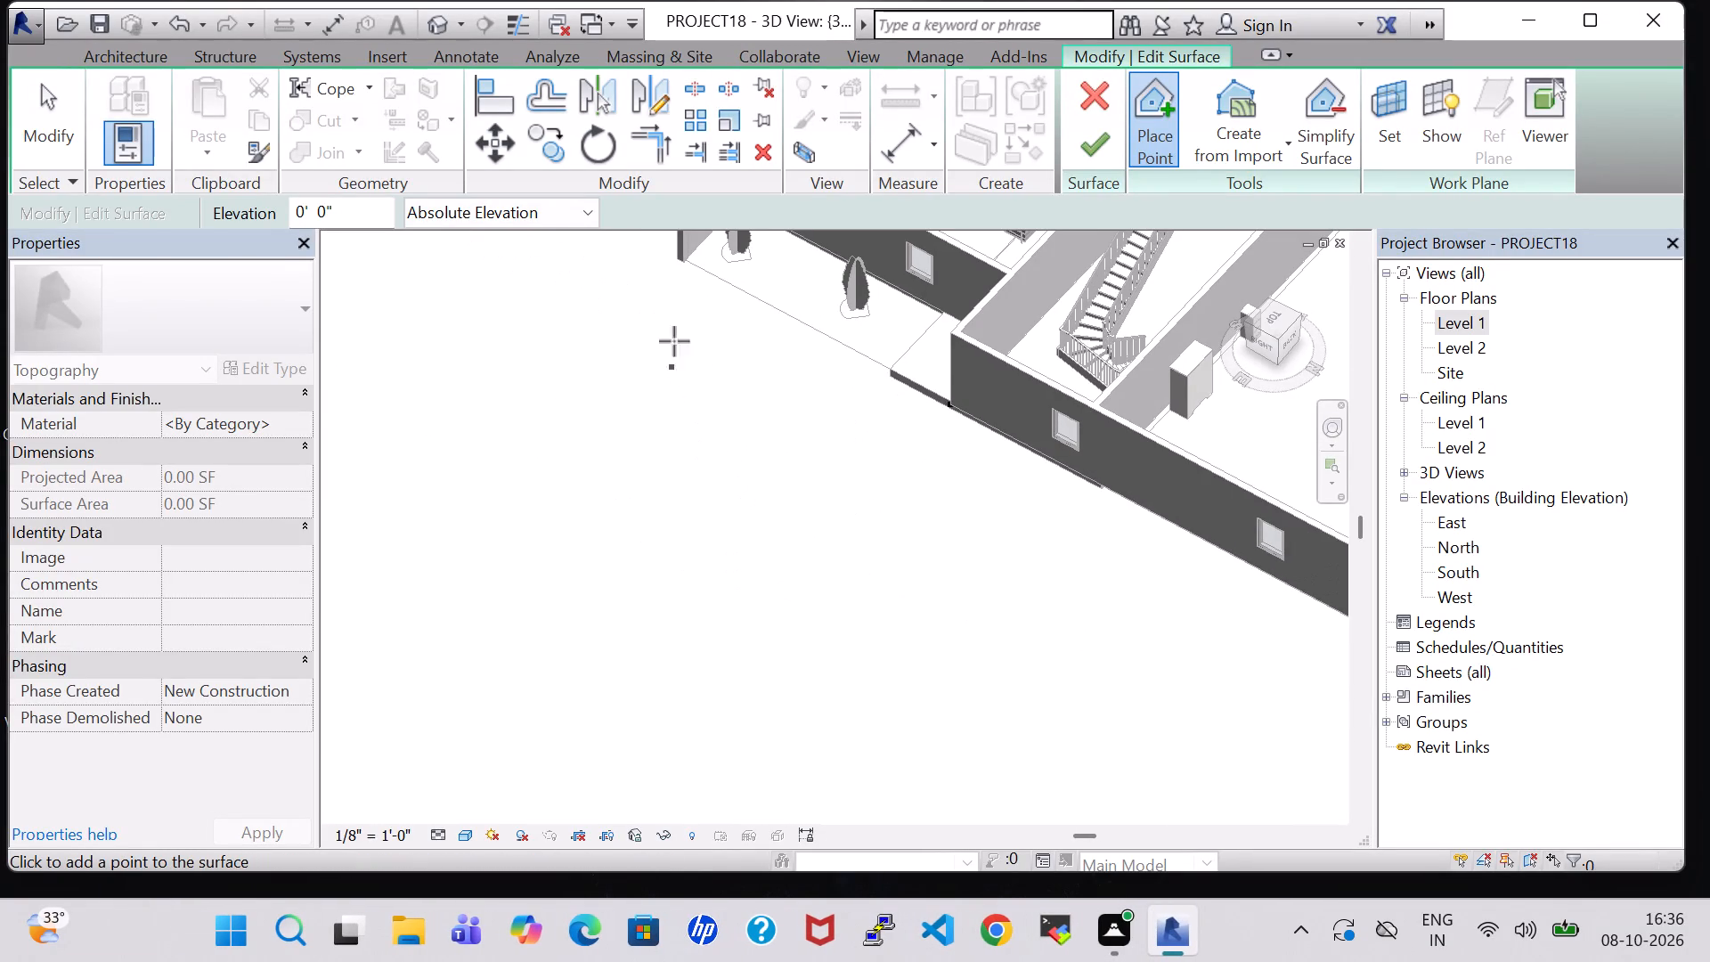
{"action": "middle_click_drag", "start_coordinate": [693, 270], "coordinate": [633, 527]}
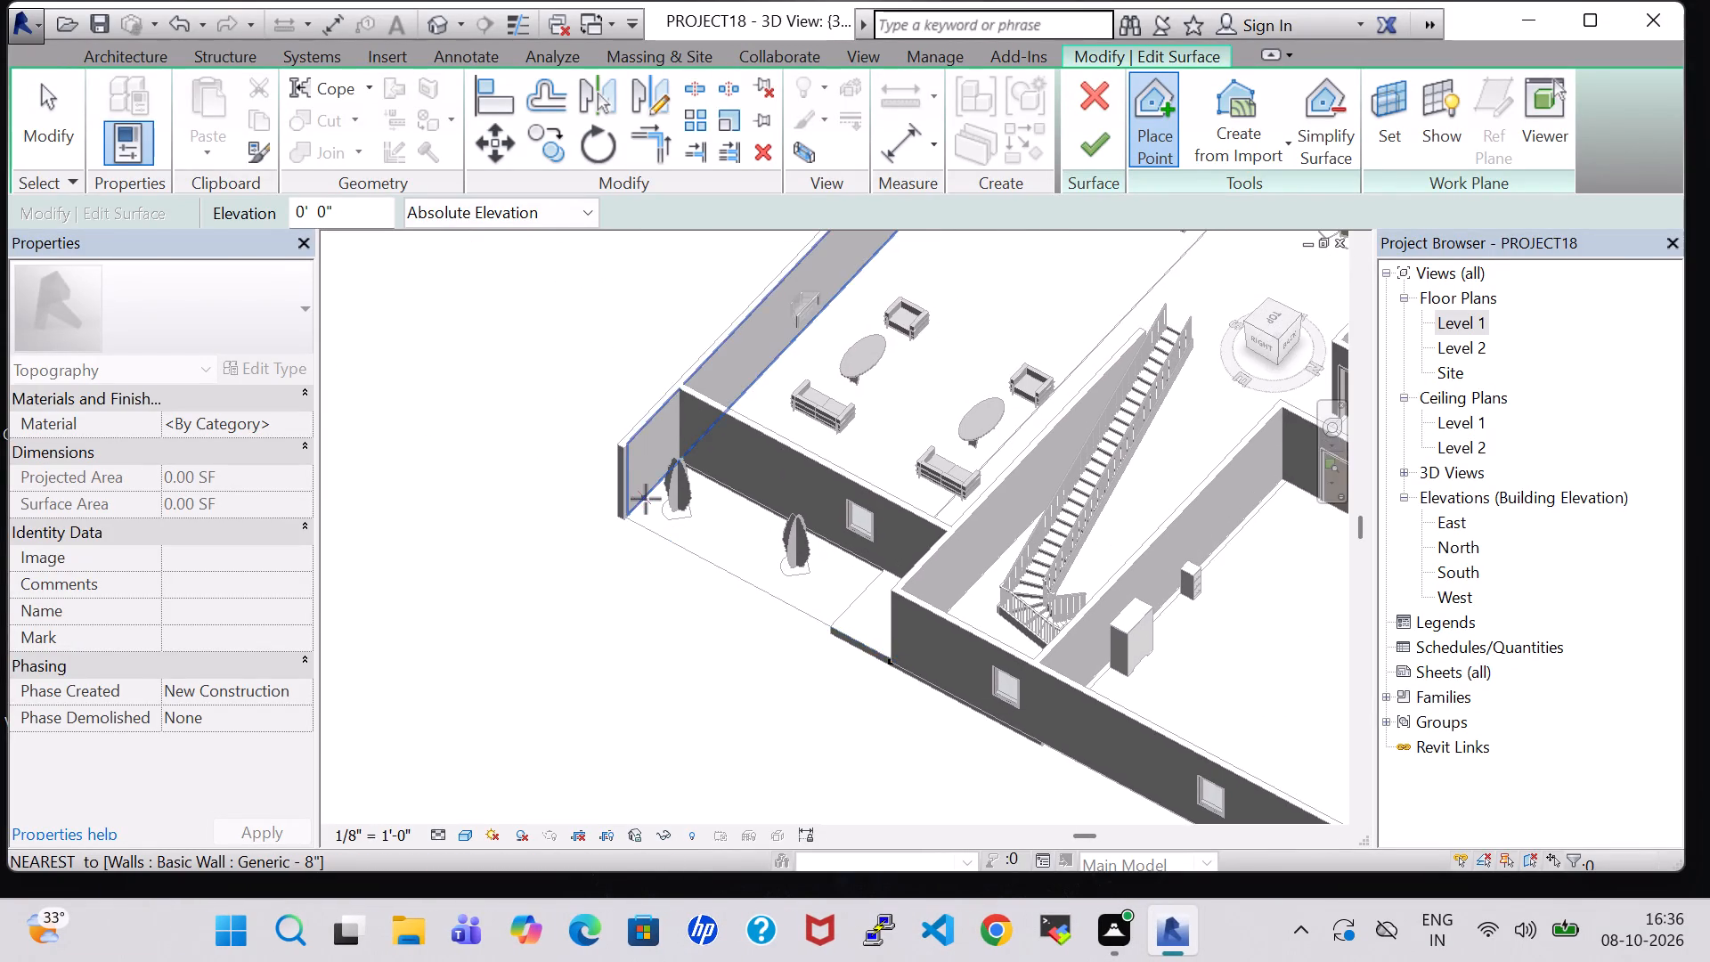
{"action": "scroll", "coordinate": [646, 499], "scroll_direction": "up", "scroll_amount": 5}
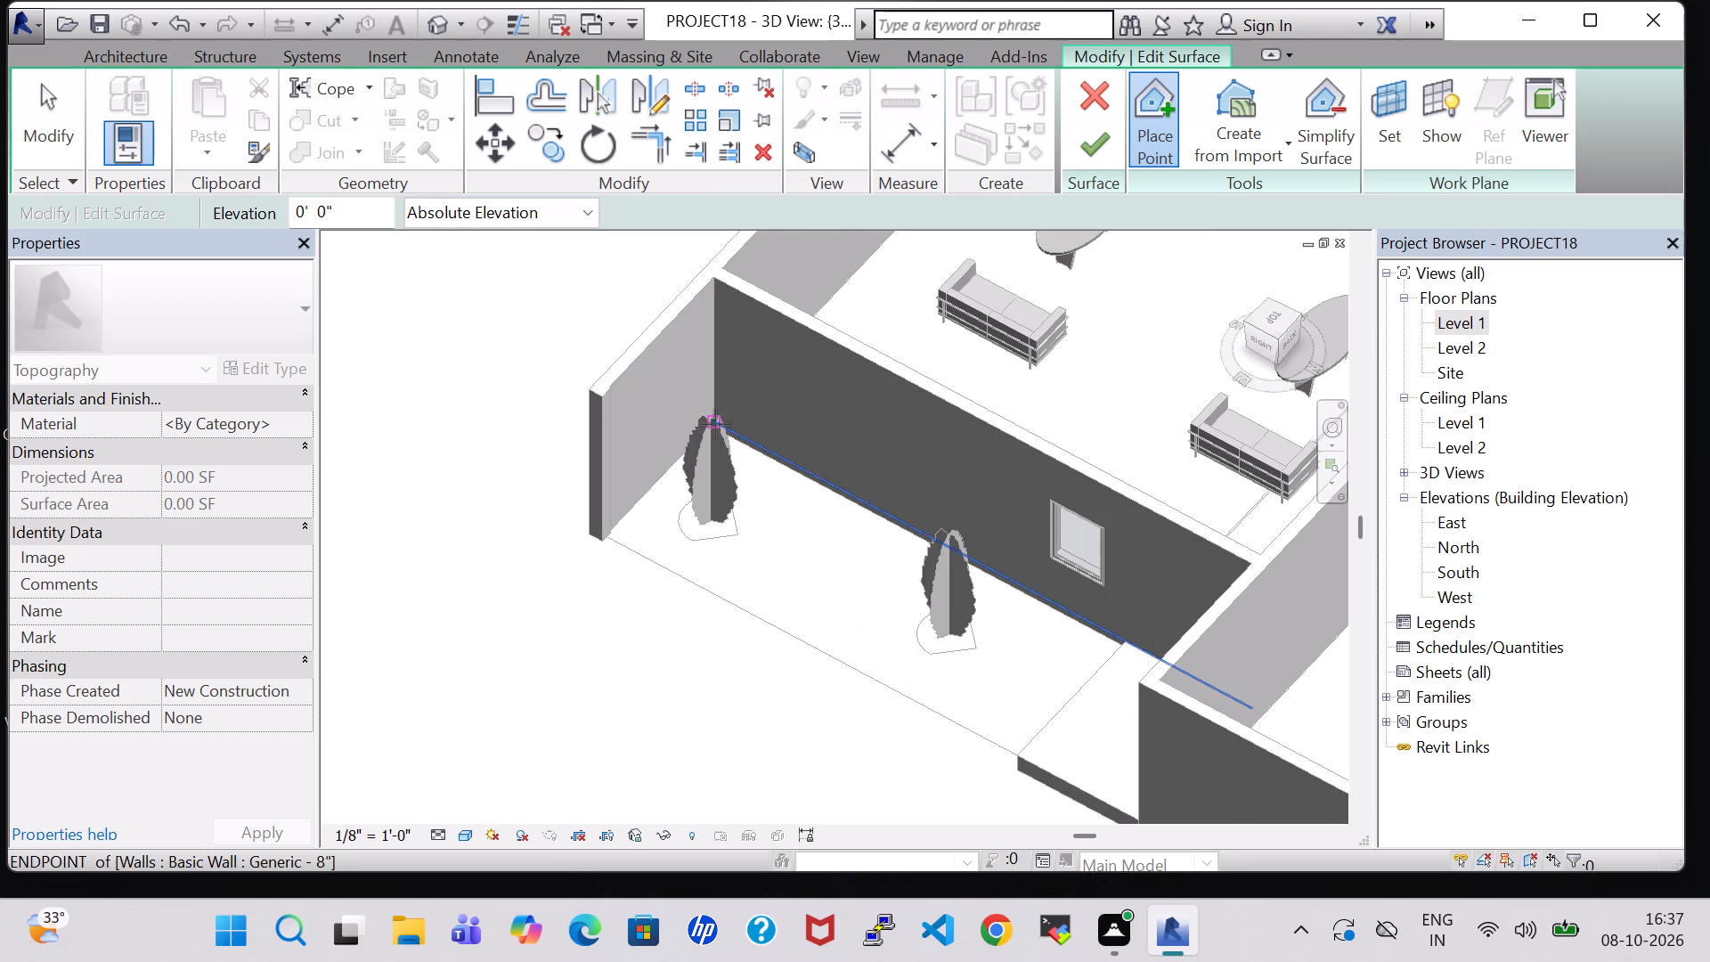
{"action": "left_click", "coordinate": [715, 424]}
{"action": "left_click", "coordinate": [614, 531]}
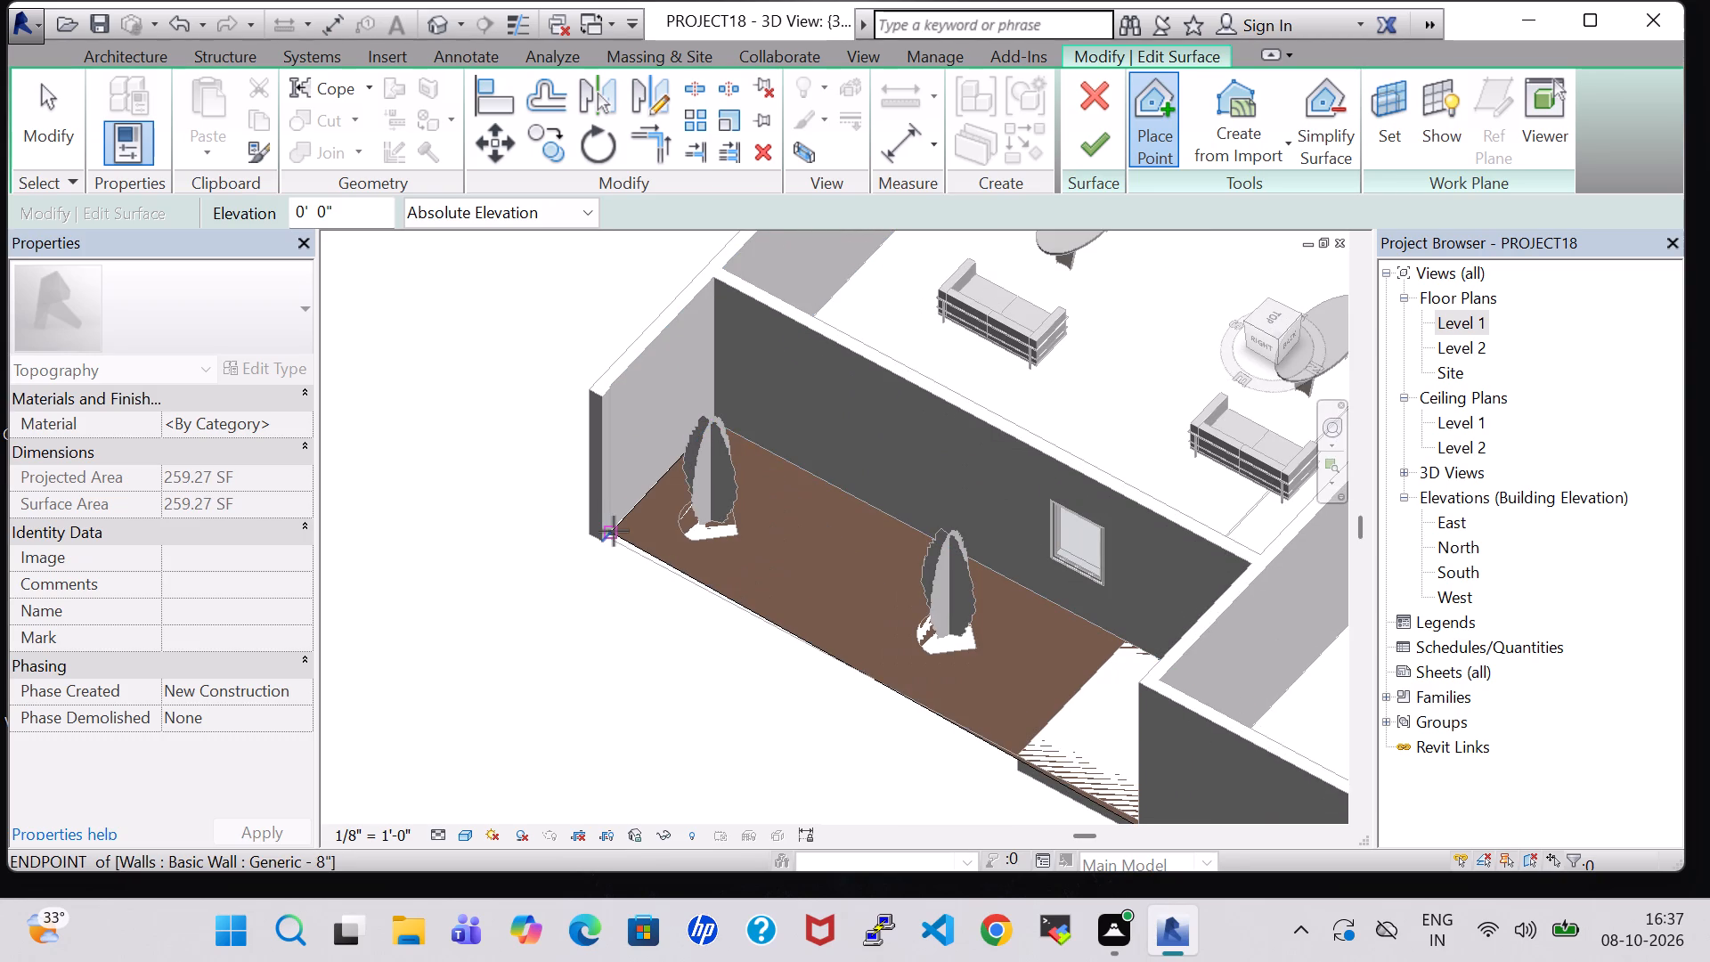
{"action": "left_click", "coordinate": [1095, 143]}
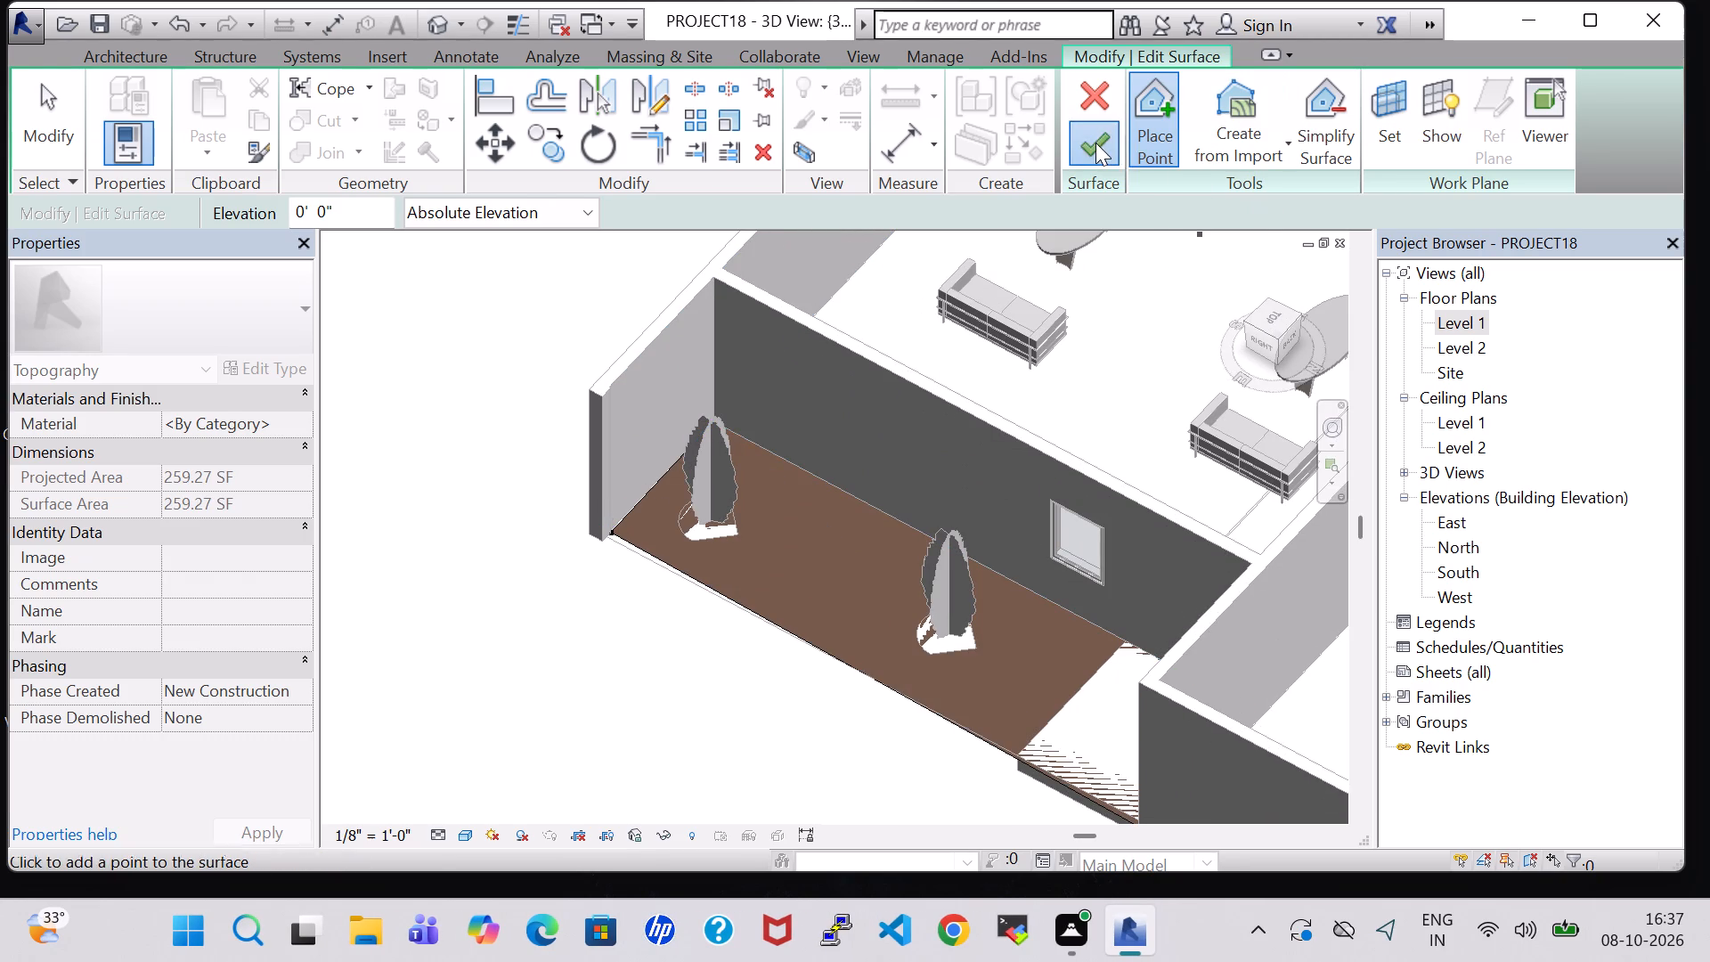
Examine the living room veranda's new surface and the surrounding house from several 3D angles.
{"action": "scroll", "coordinate": [834, 459], "scroll_direction": "down", "scroll_amount": 5}
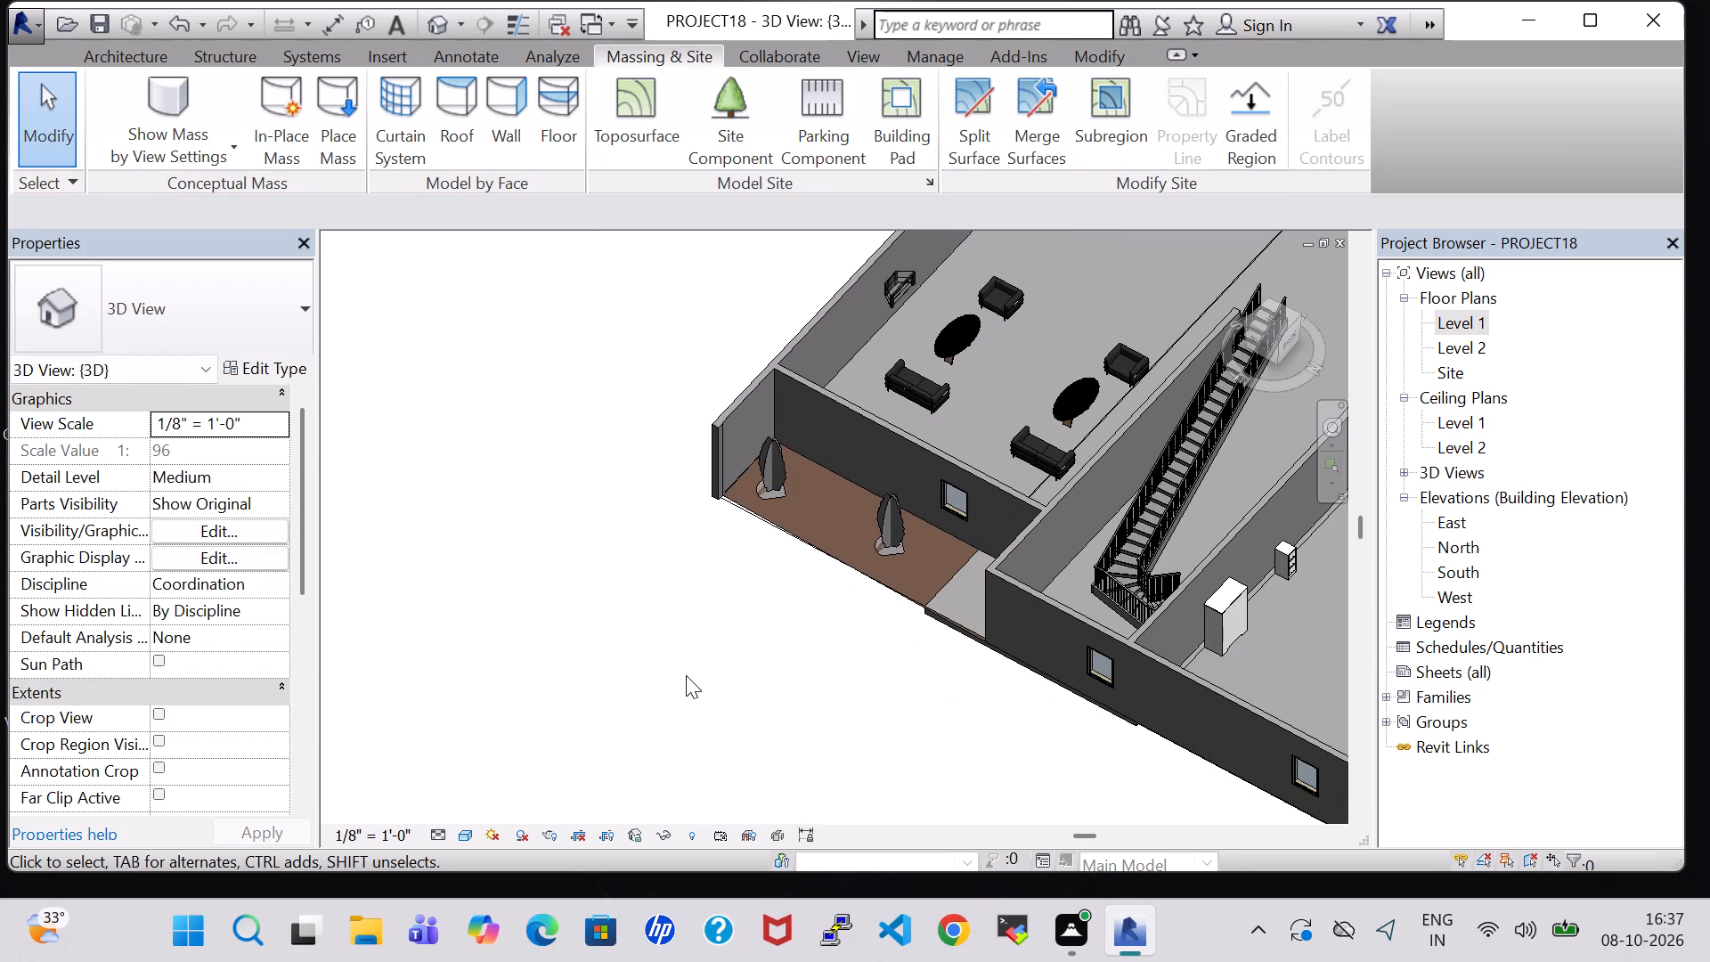
{"action": "middle_click_drag", "start_coordinate": [672, 674], "coordinate": [908, 709], "text": "shift"}
{"action": "middle_click_drag", "start_coordinate": [938, 709], "coordinate": [957, 709], "text": "shift"}
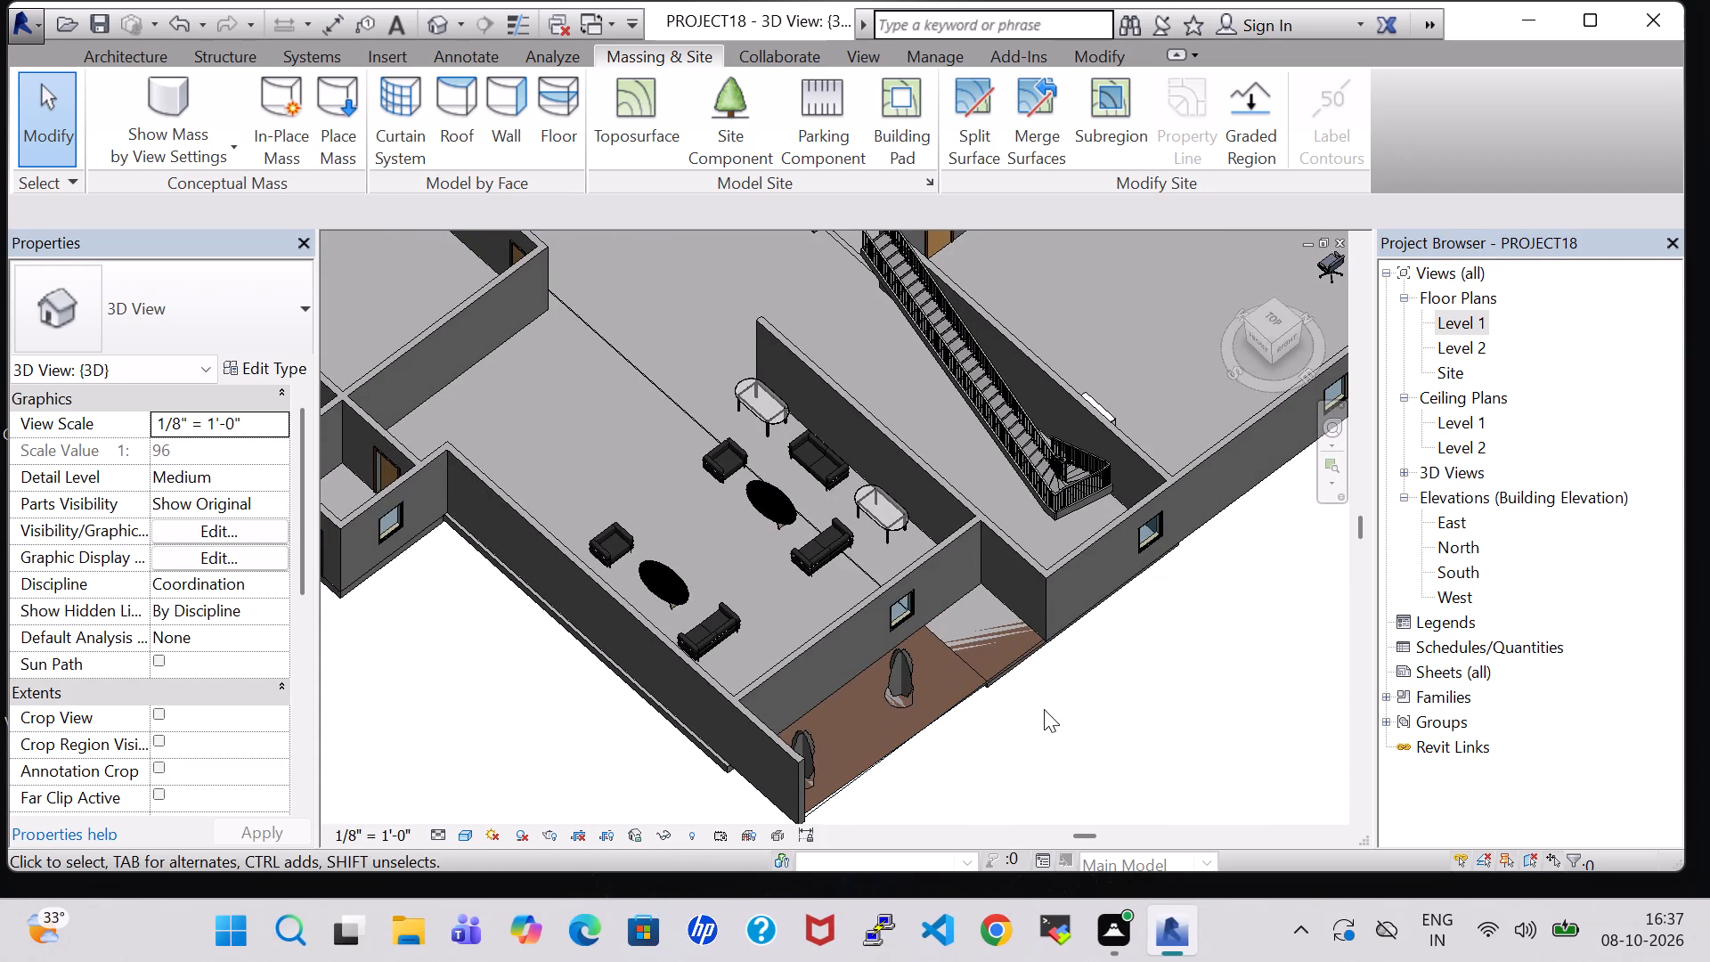
{"action": "scroll", "coordinate": [1044, 709], "scroll_direction": "up", "scroll_amount": 1, "text": "shift"}
{"action": "middle_click_drag", "start_coordinate": [1075, 700], "coordinate": [1146, 573], "text": "shift"}
{"action": "scroll", "coordinate": [997, 789], "scroll_direction": "up", "scroll_amount": 1}
{"action": "middle_click_drag", "start_coordinate": [997, 789], "coordinate": [813, 756]}
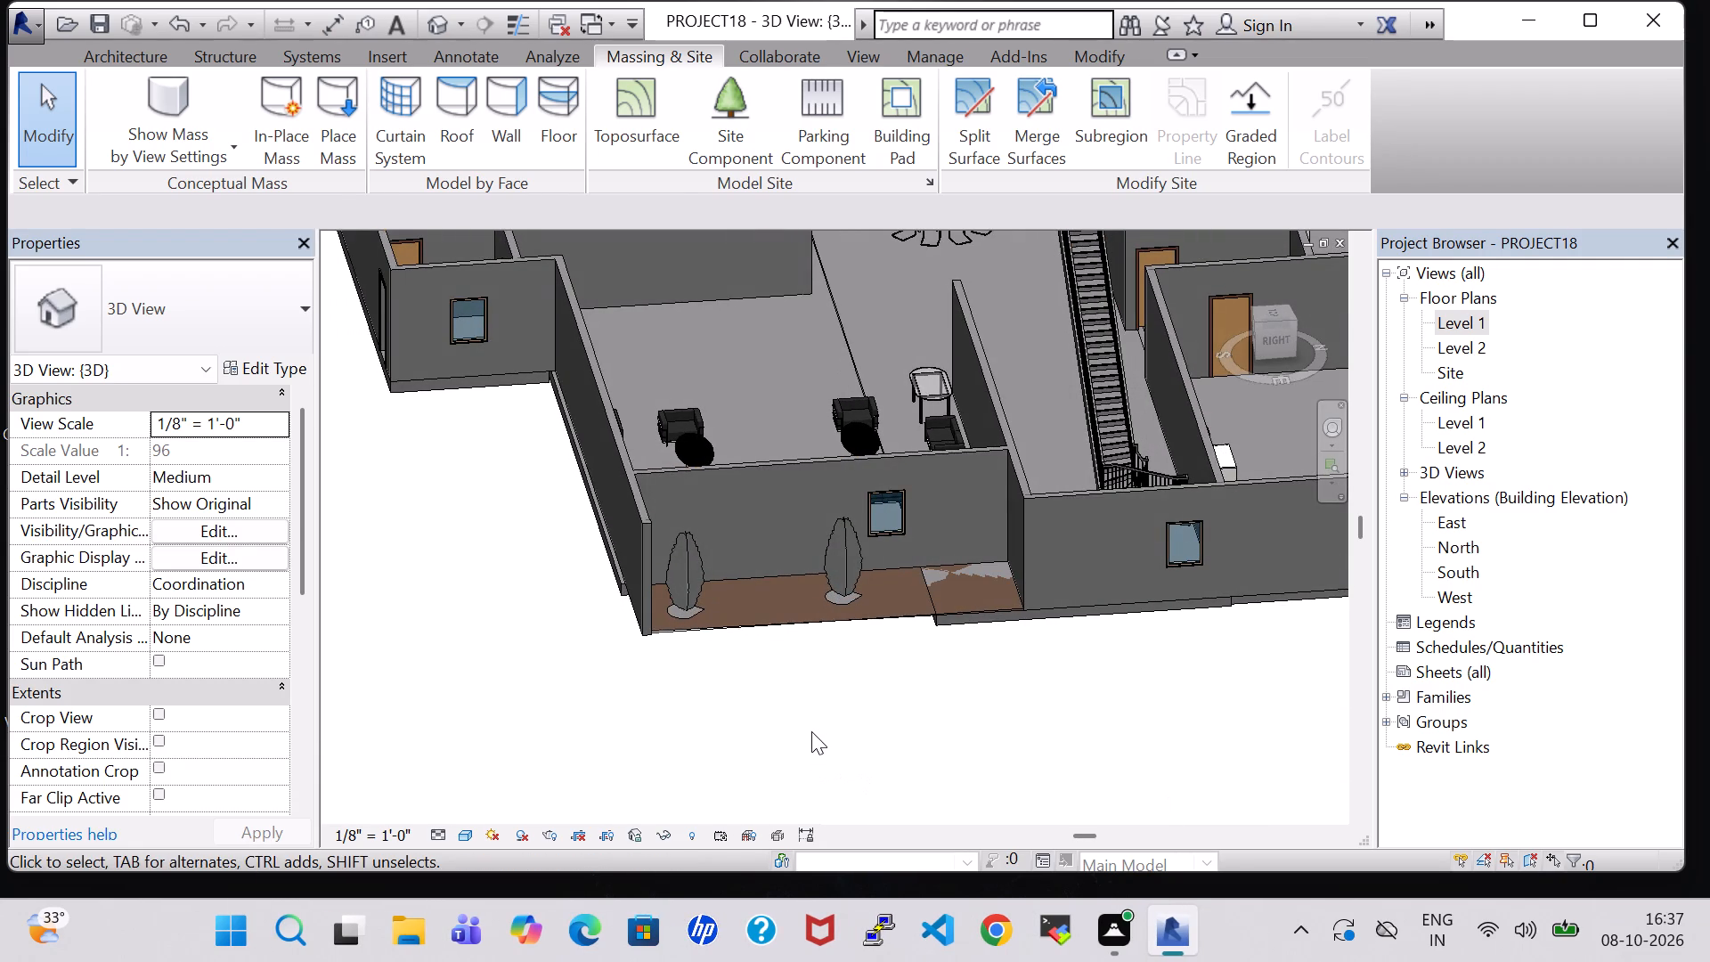
{"action": "middle_click_drag", "start_coordinate": [811, 731], "coordinate": [946, 679], "text": "shift"}
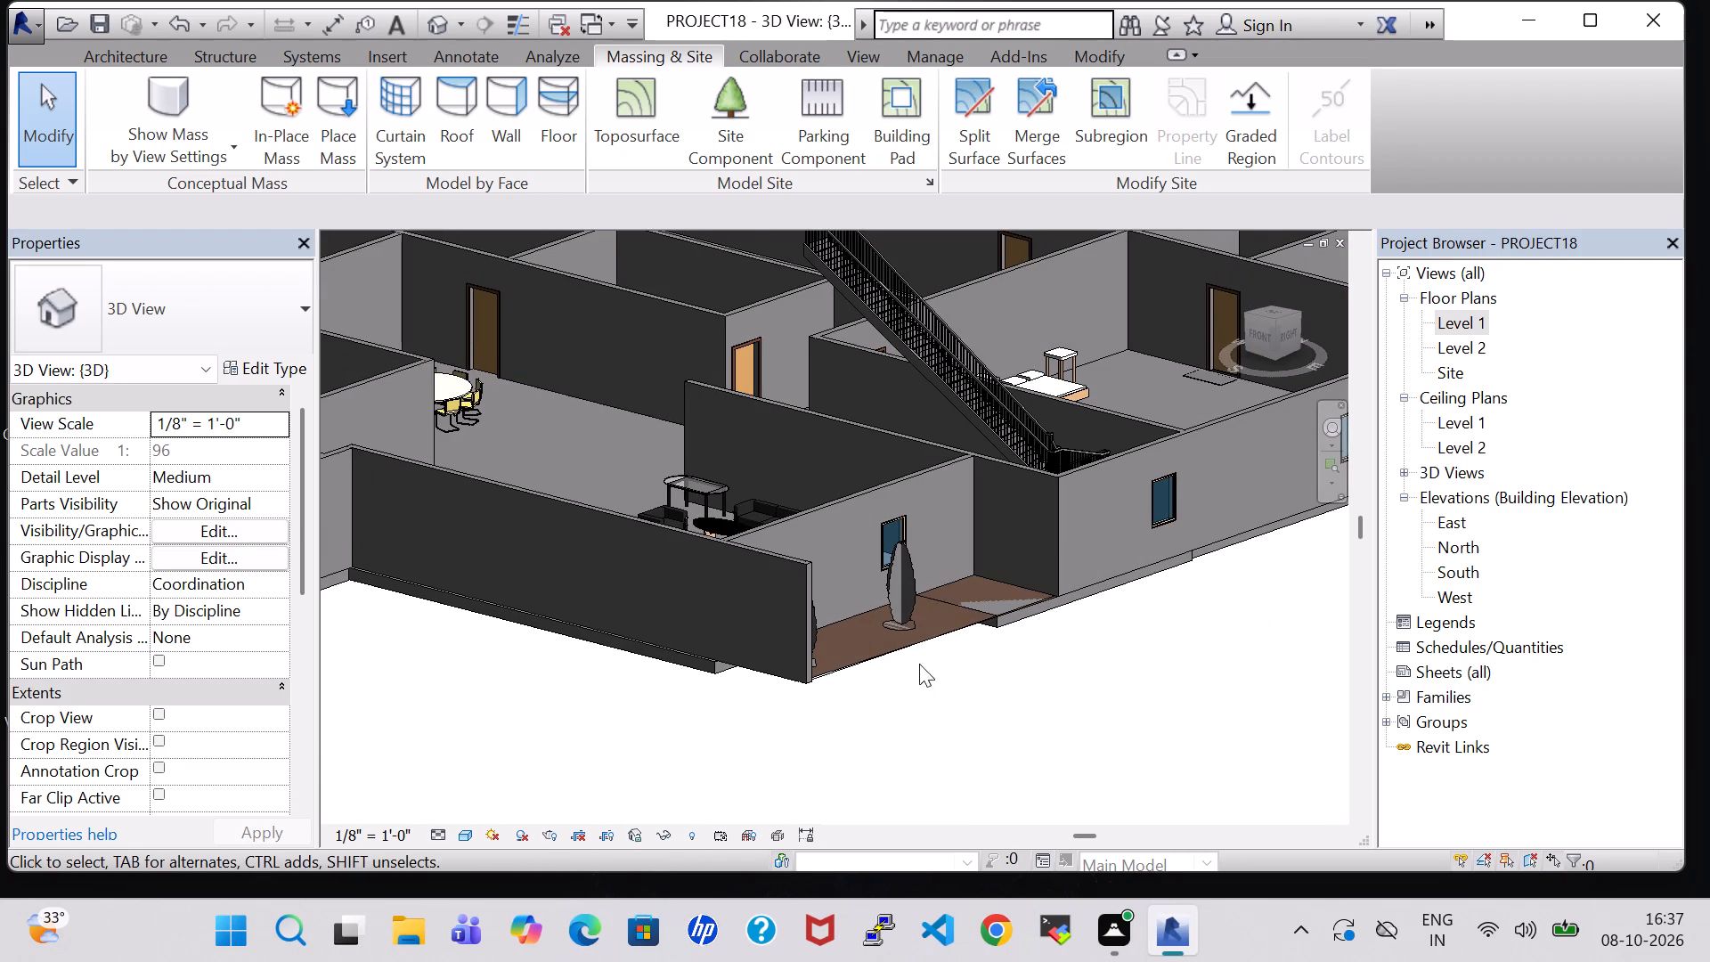
{"action": "middle_click_drag", "start_coordinate": [427, 657], "coordinate": [697, 659]}
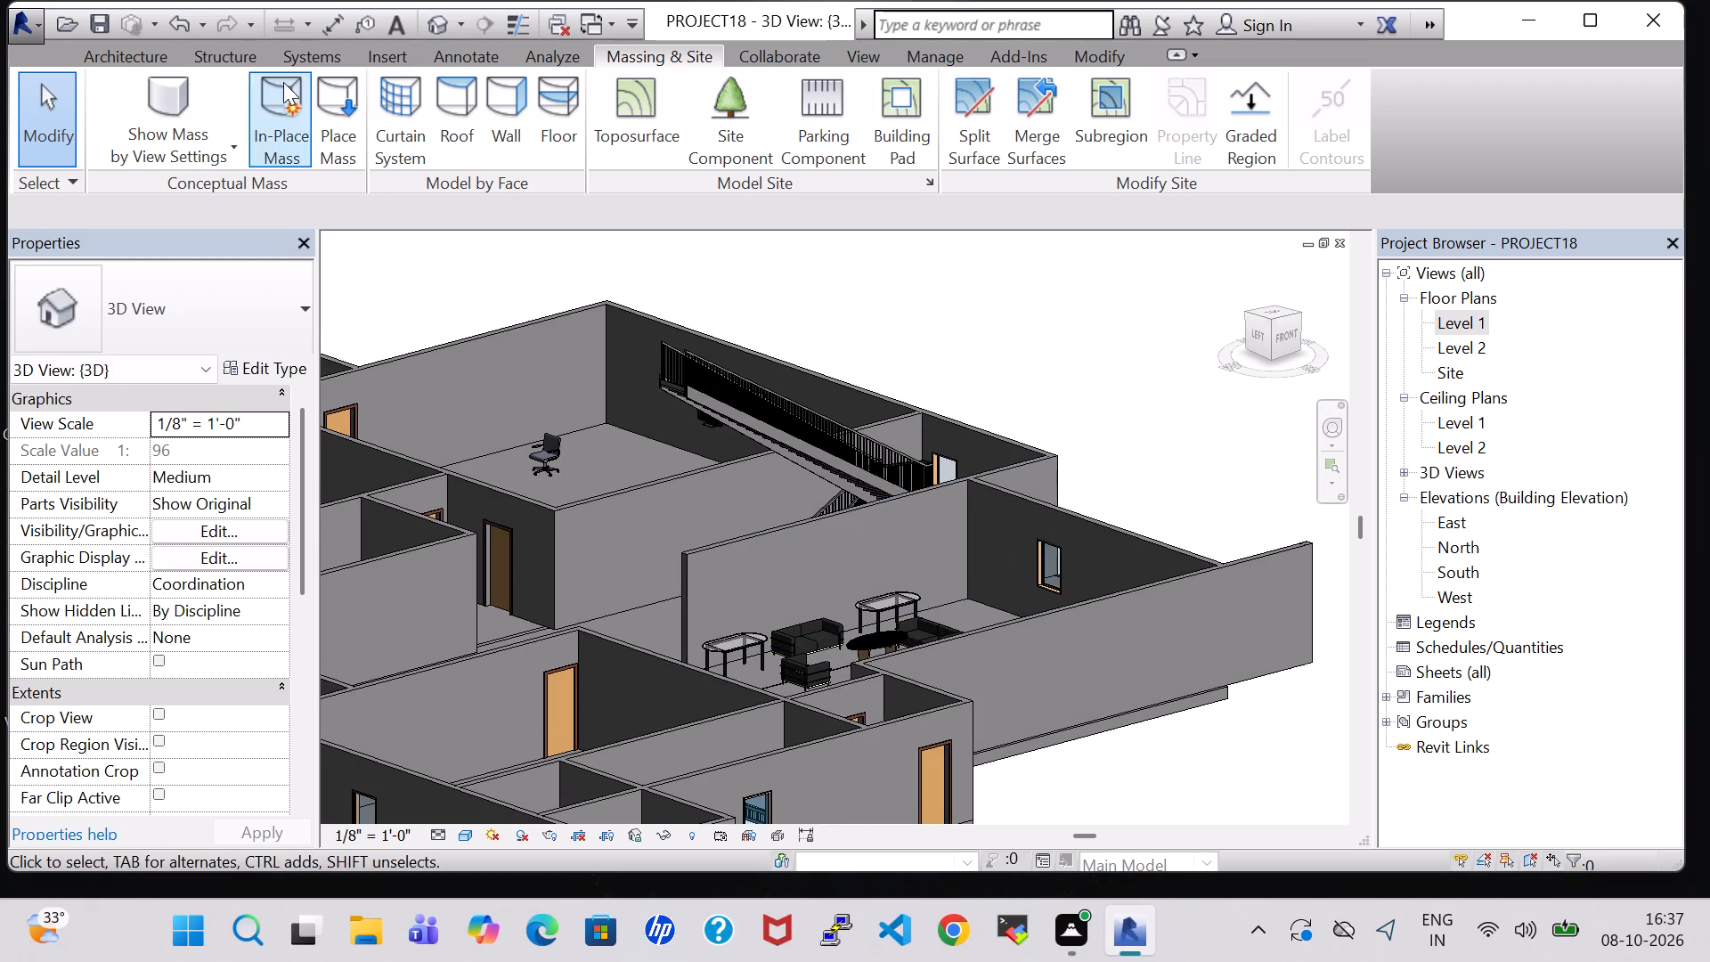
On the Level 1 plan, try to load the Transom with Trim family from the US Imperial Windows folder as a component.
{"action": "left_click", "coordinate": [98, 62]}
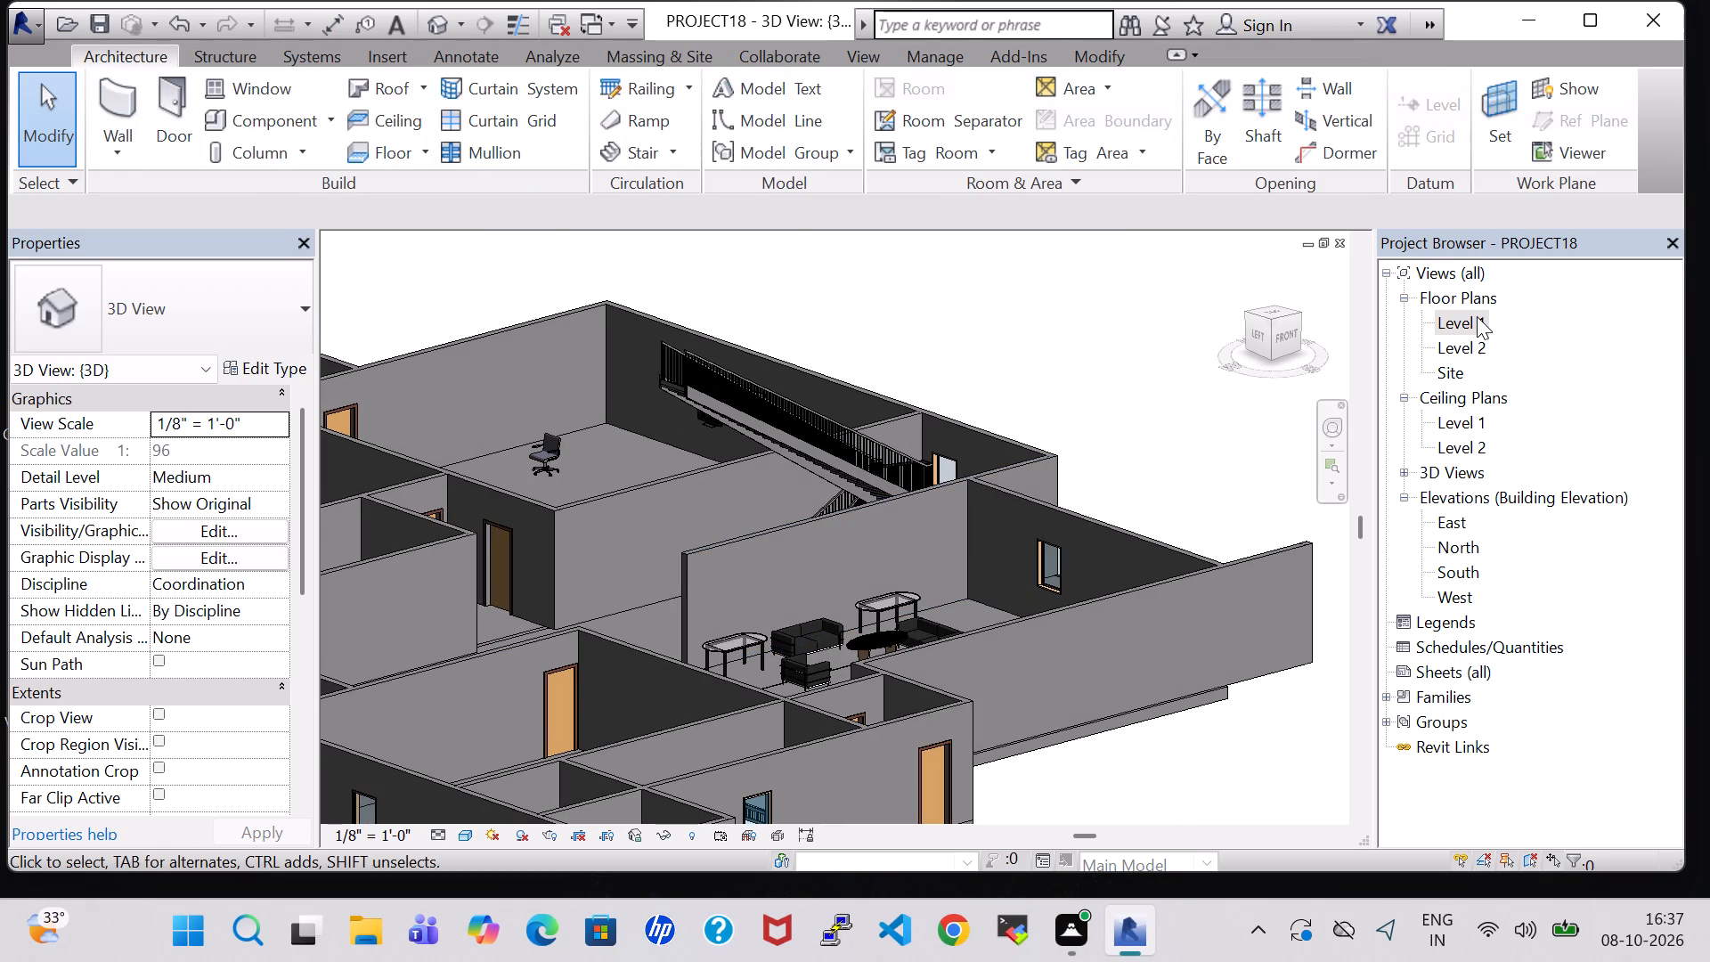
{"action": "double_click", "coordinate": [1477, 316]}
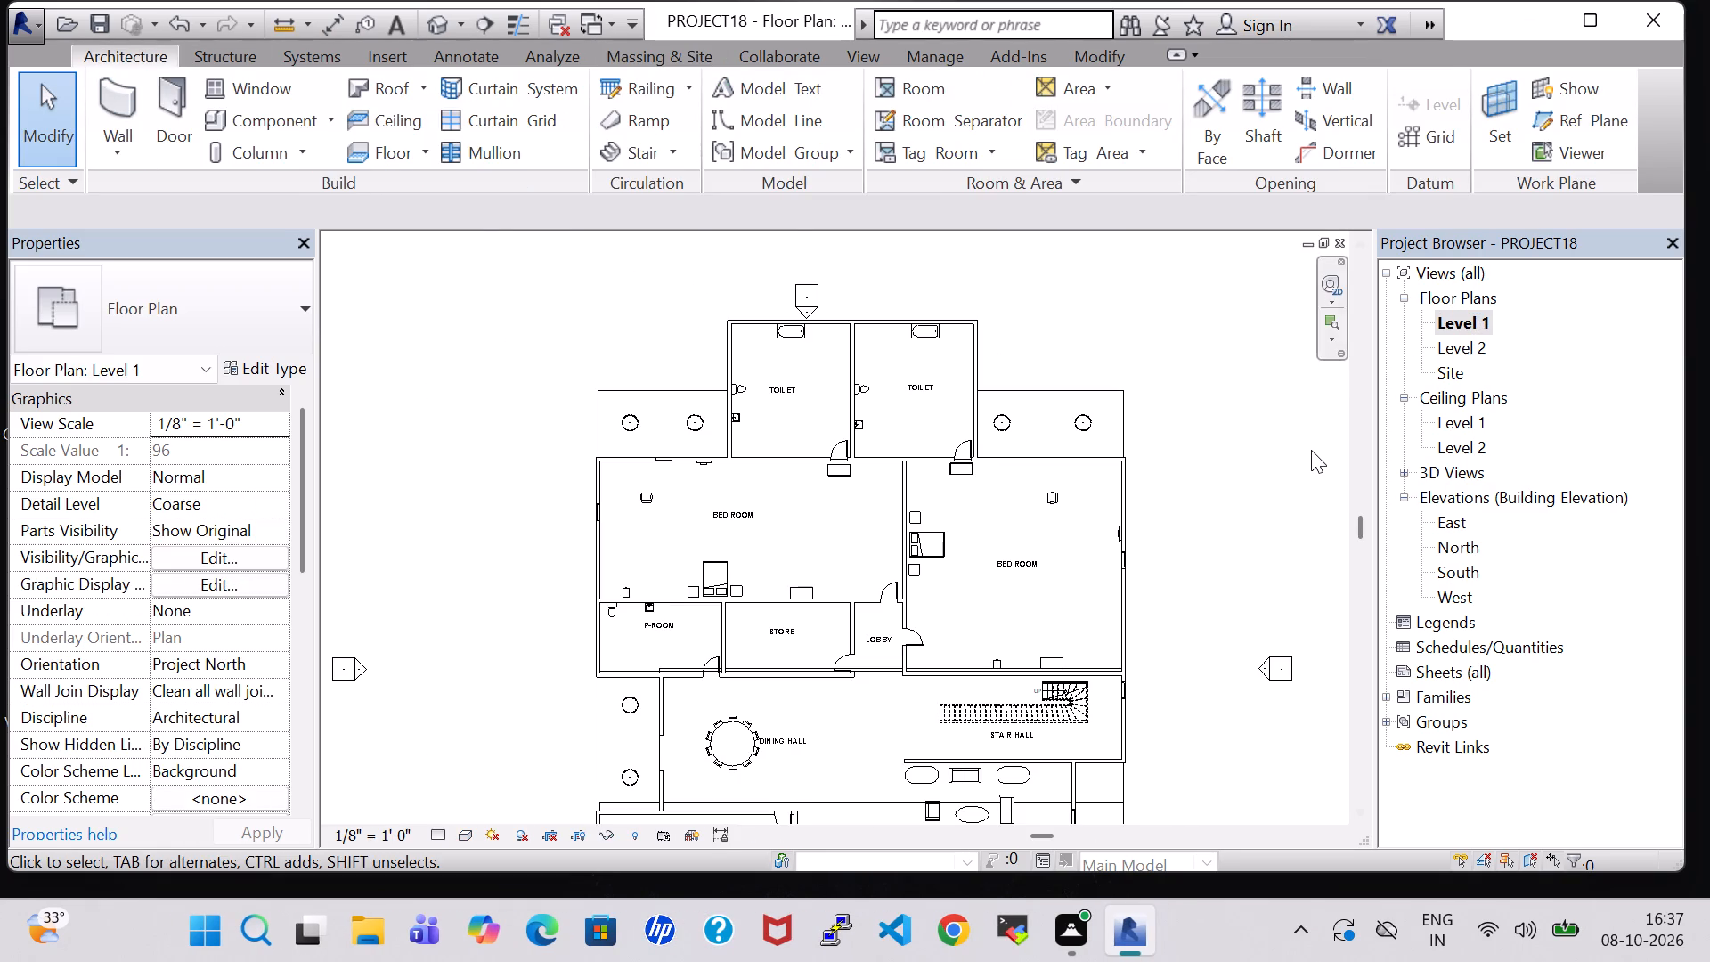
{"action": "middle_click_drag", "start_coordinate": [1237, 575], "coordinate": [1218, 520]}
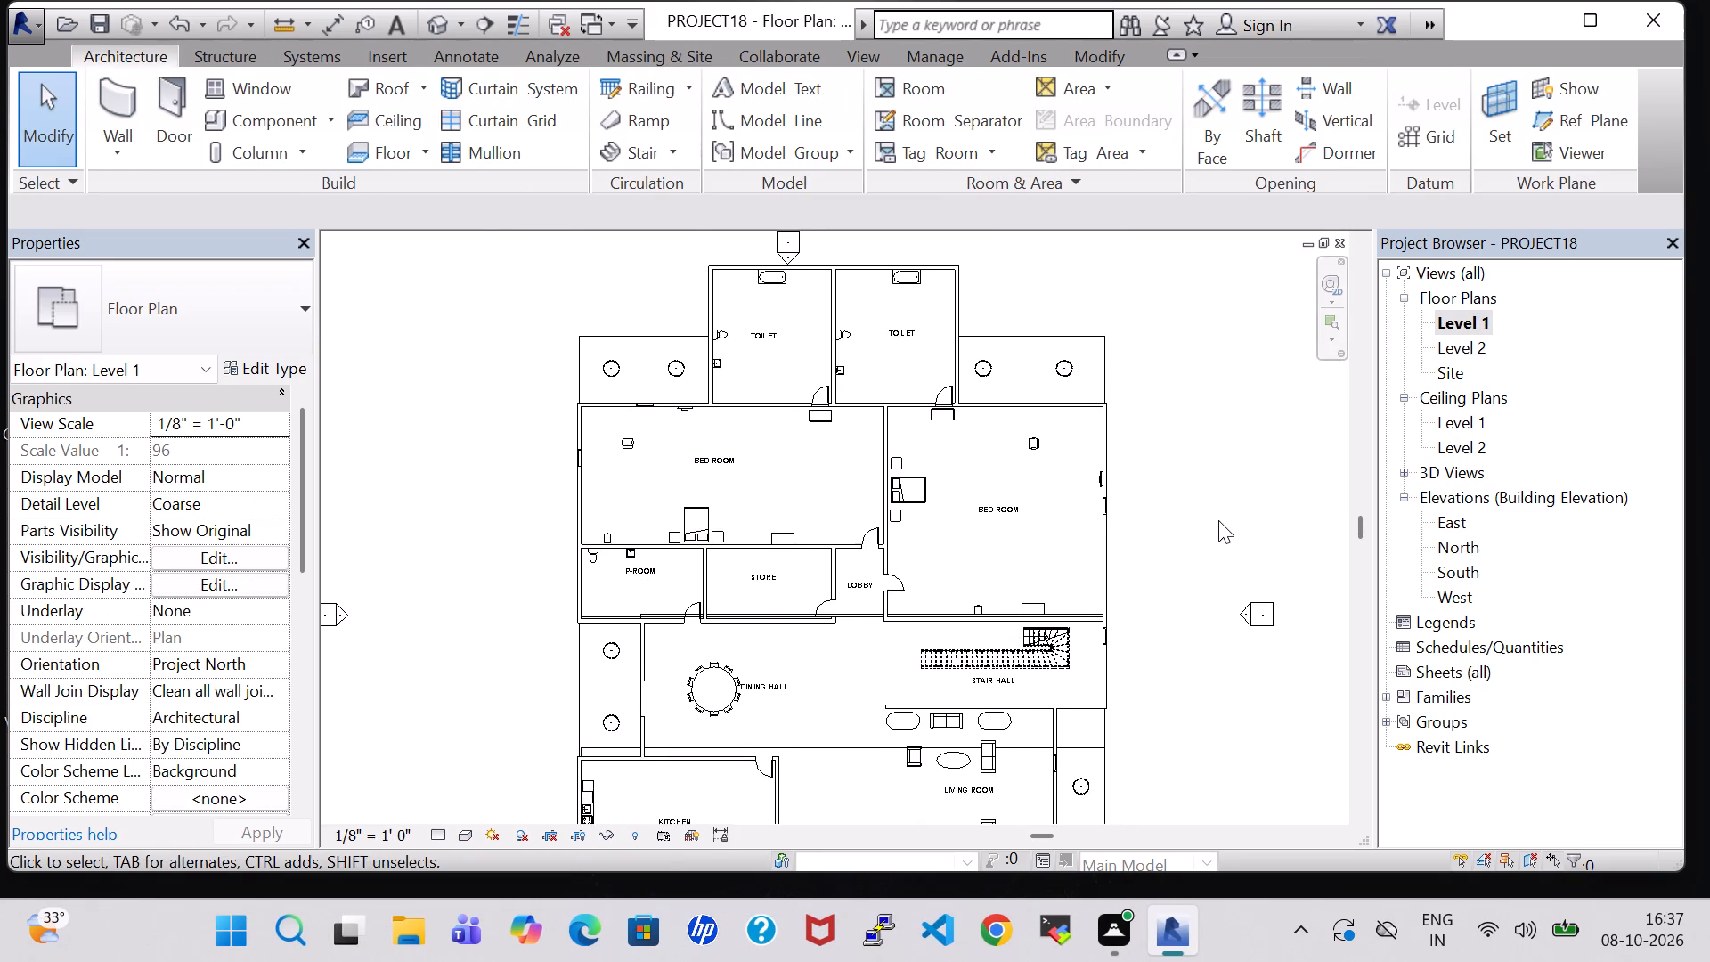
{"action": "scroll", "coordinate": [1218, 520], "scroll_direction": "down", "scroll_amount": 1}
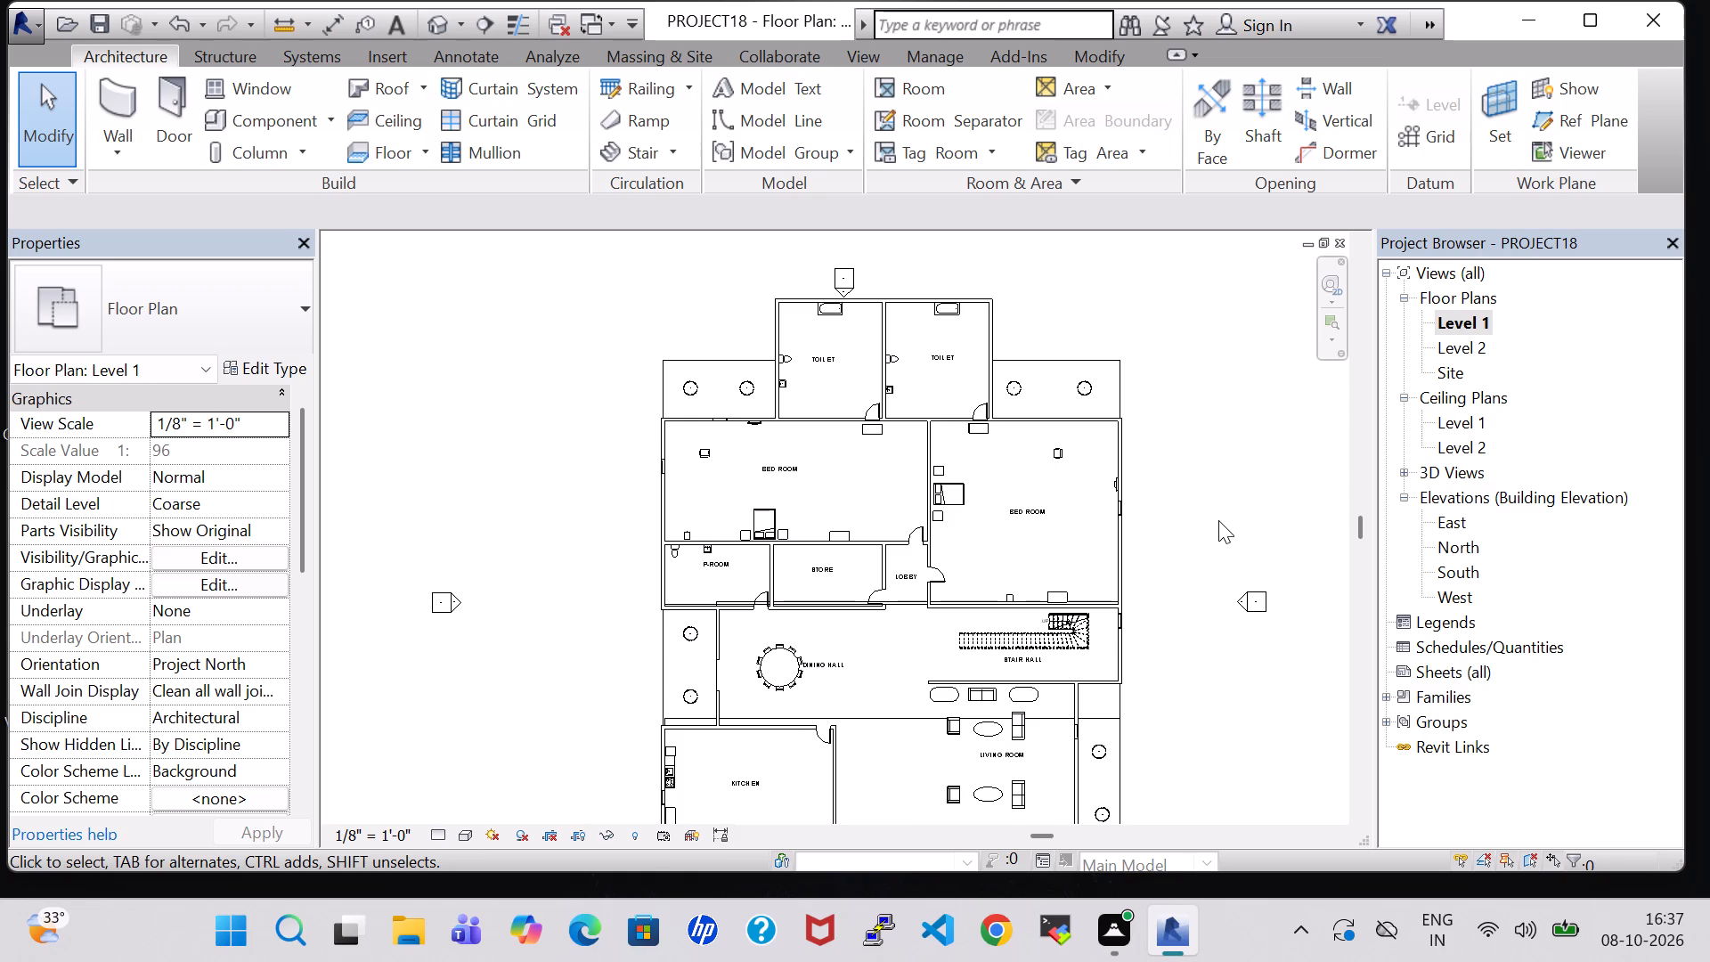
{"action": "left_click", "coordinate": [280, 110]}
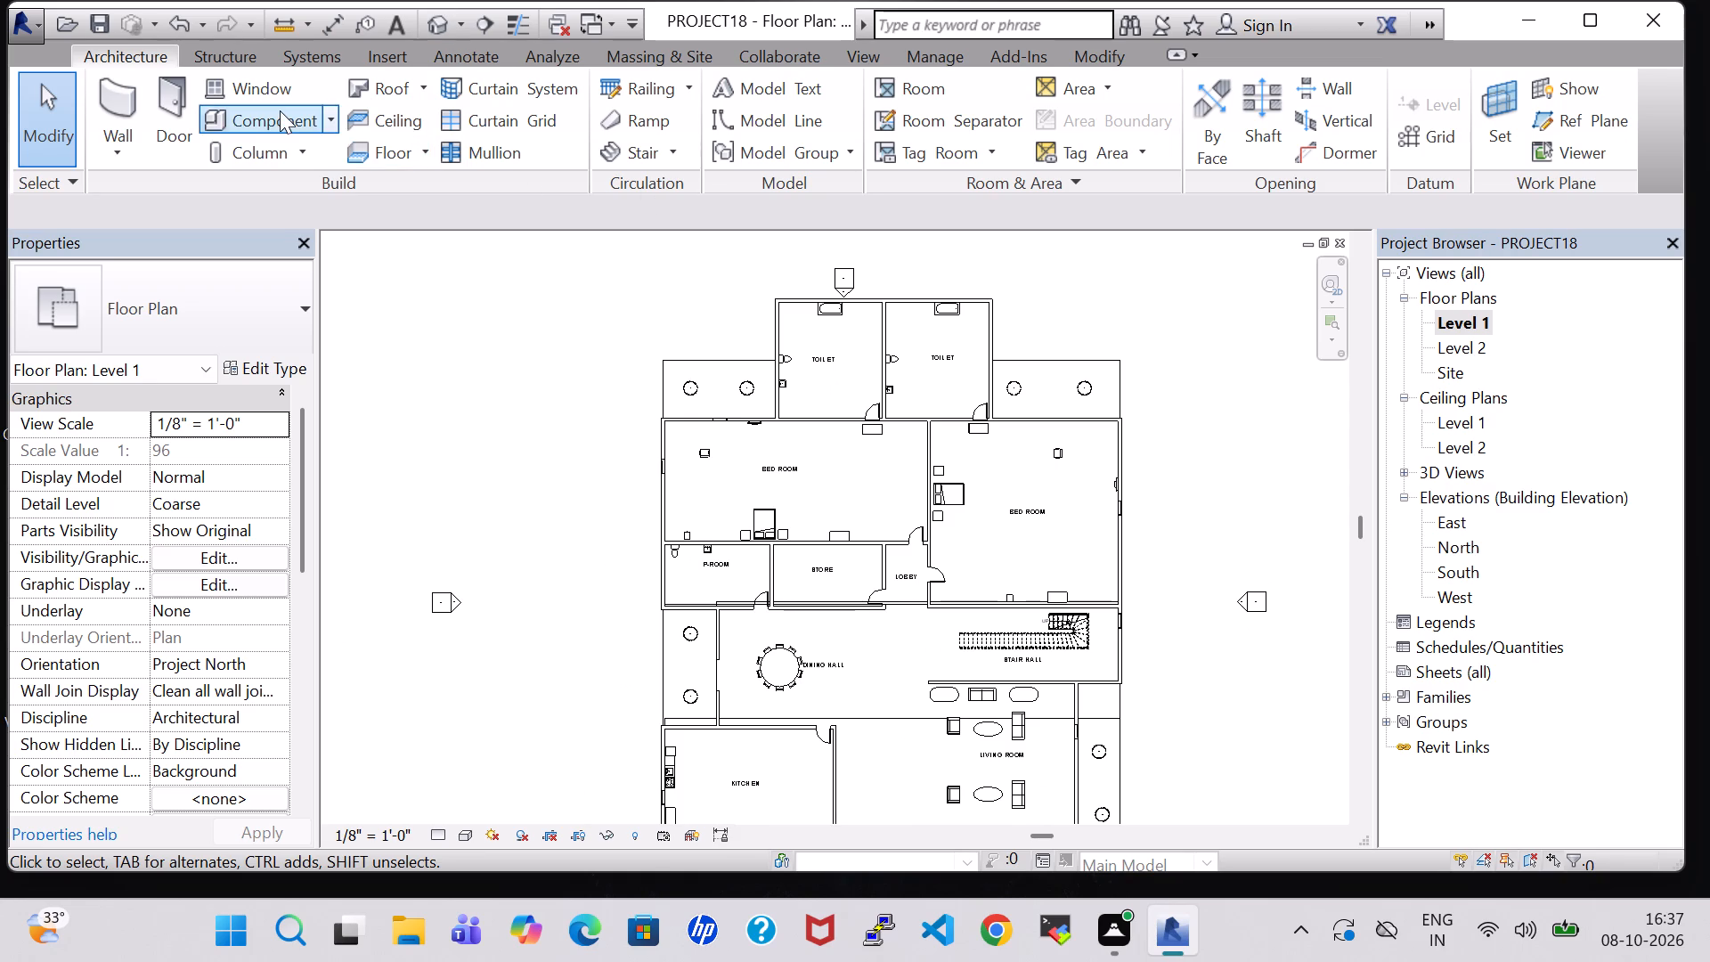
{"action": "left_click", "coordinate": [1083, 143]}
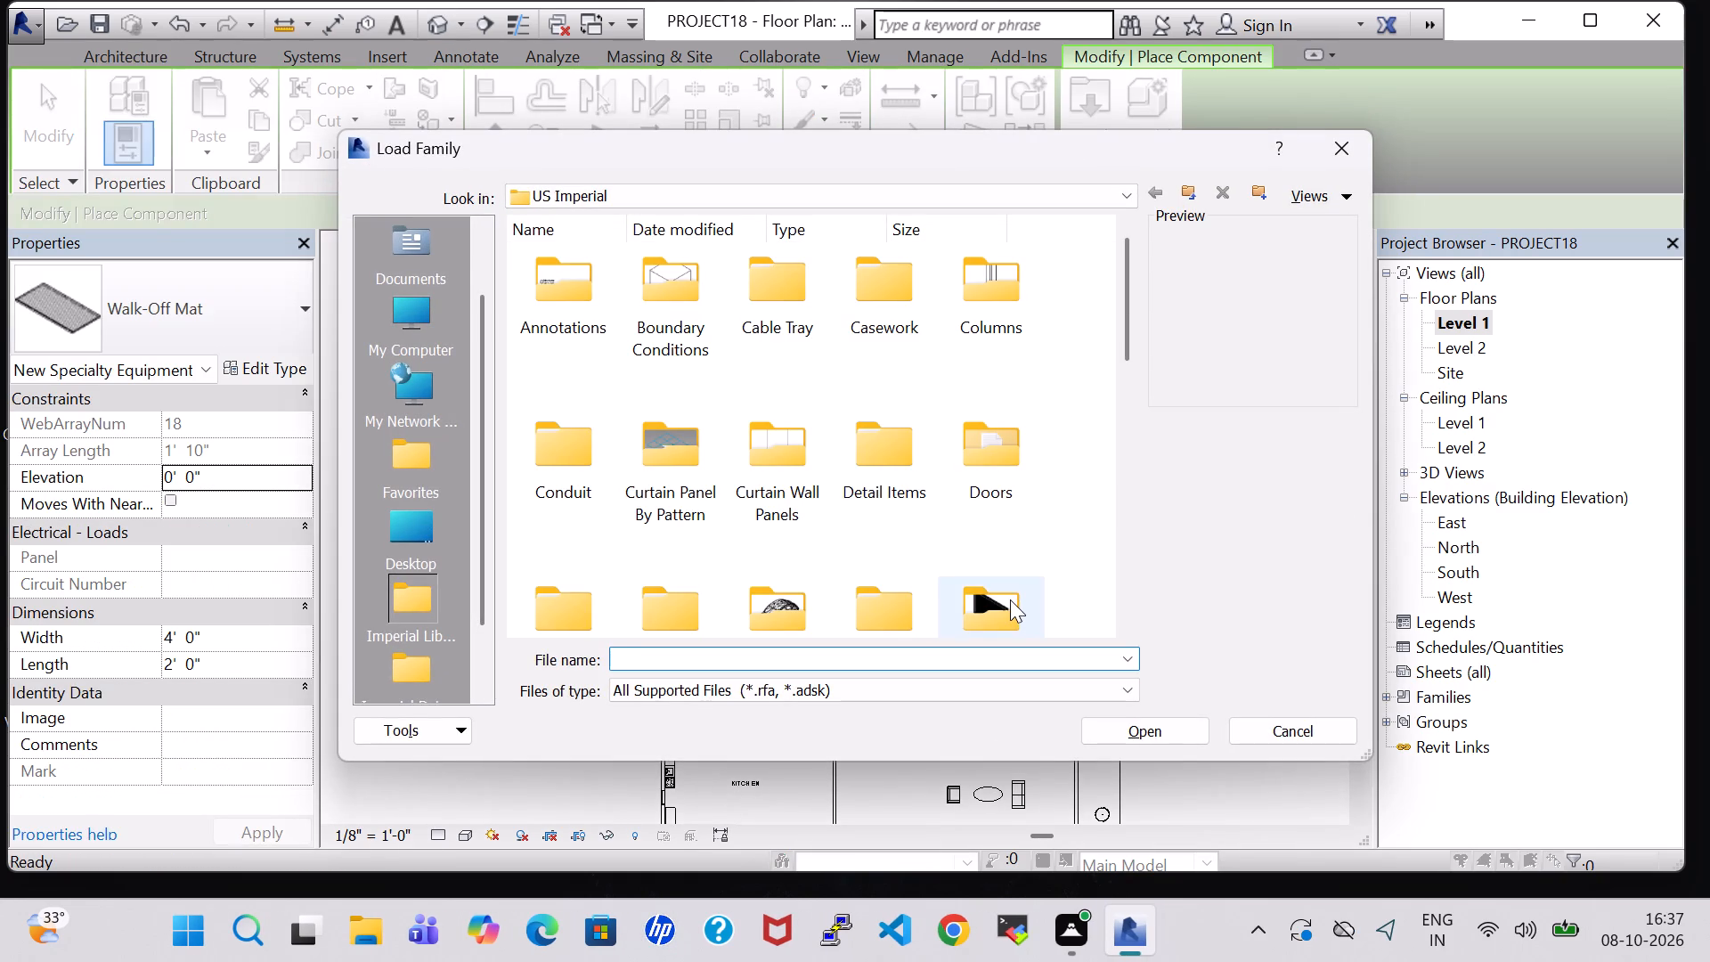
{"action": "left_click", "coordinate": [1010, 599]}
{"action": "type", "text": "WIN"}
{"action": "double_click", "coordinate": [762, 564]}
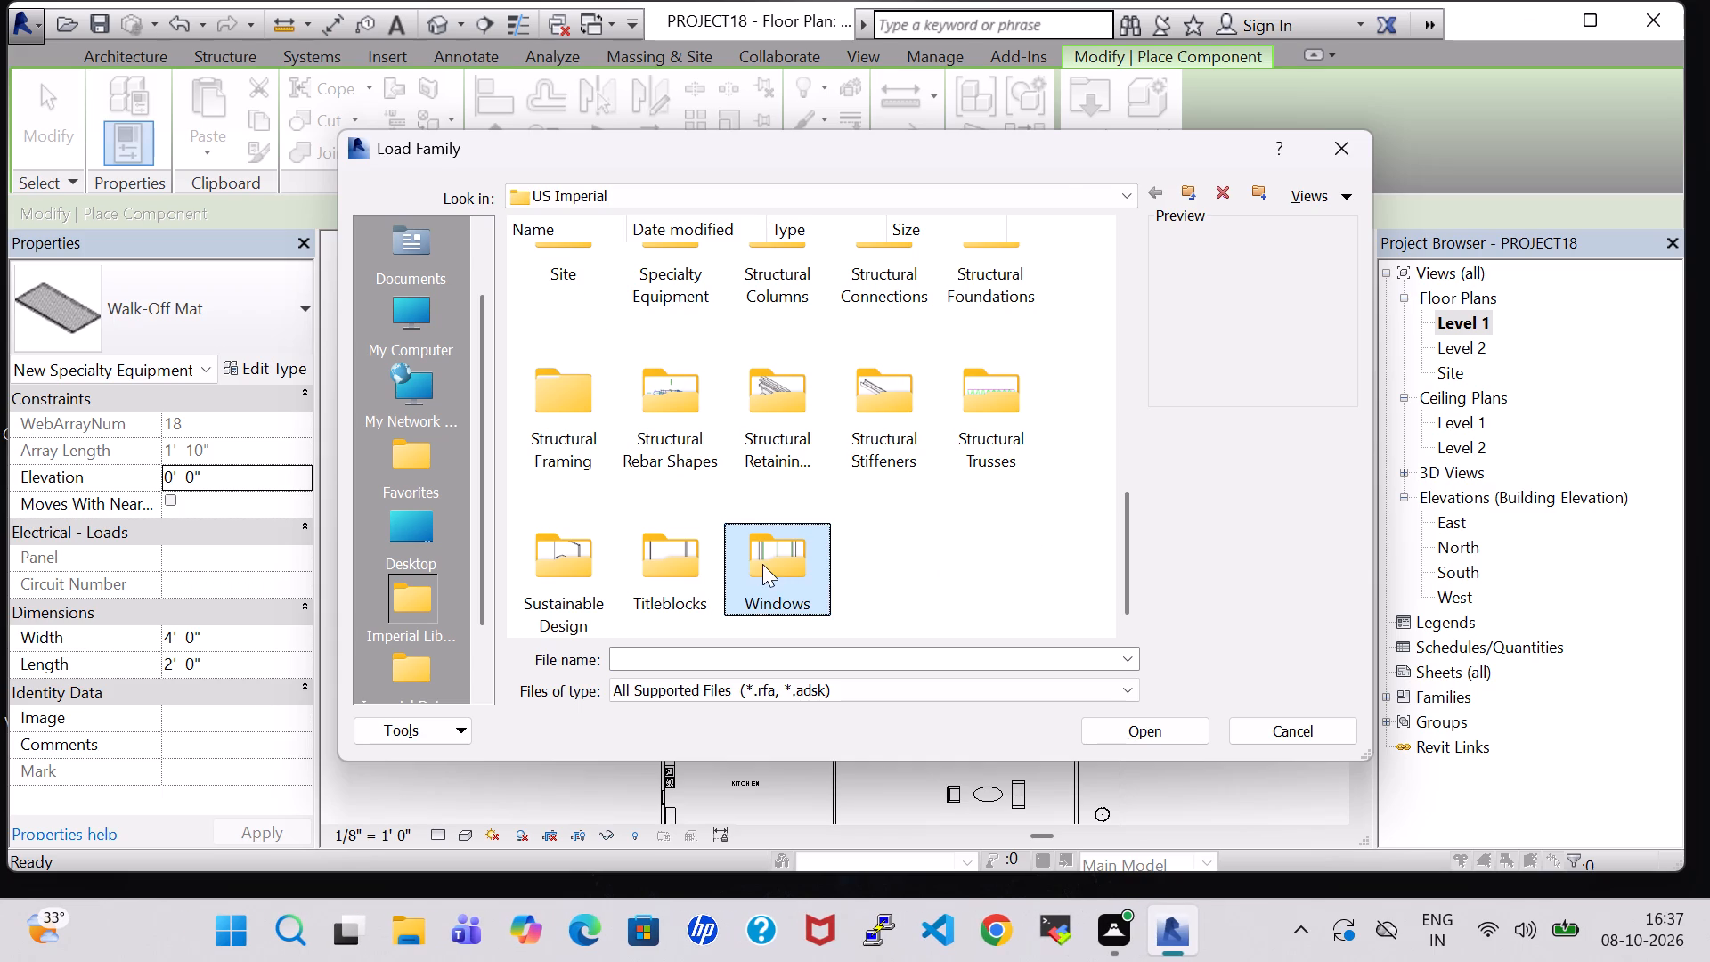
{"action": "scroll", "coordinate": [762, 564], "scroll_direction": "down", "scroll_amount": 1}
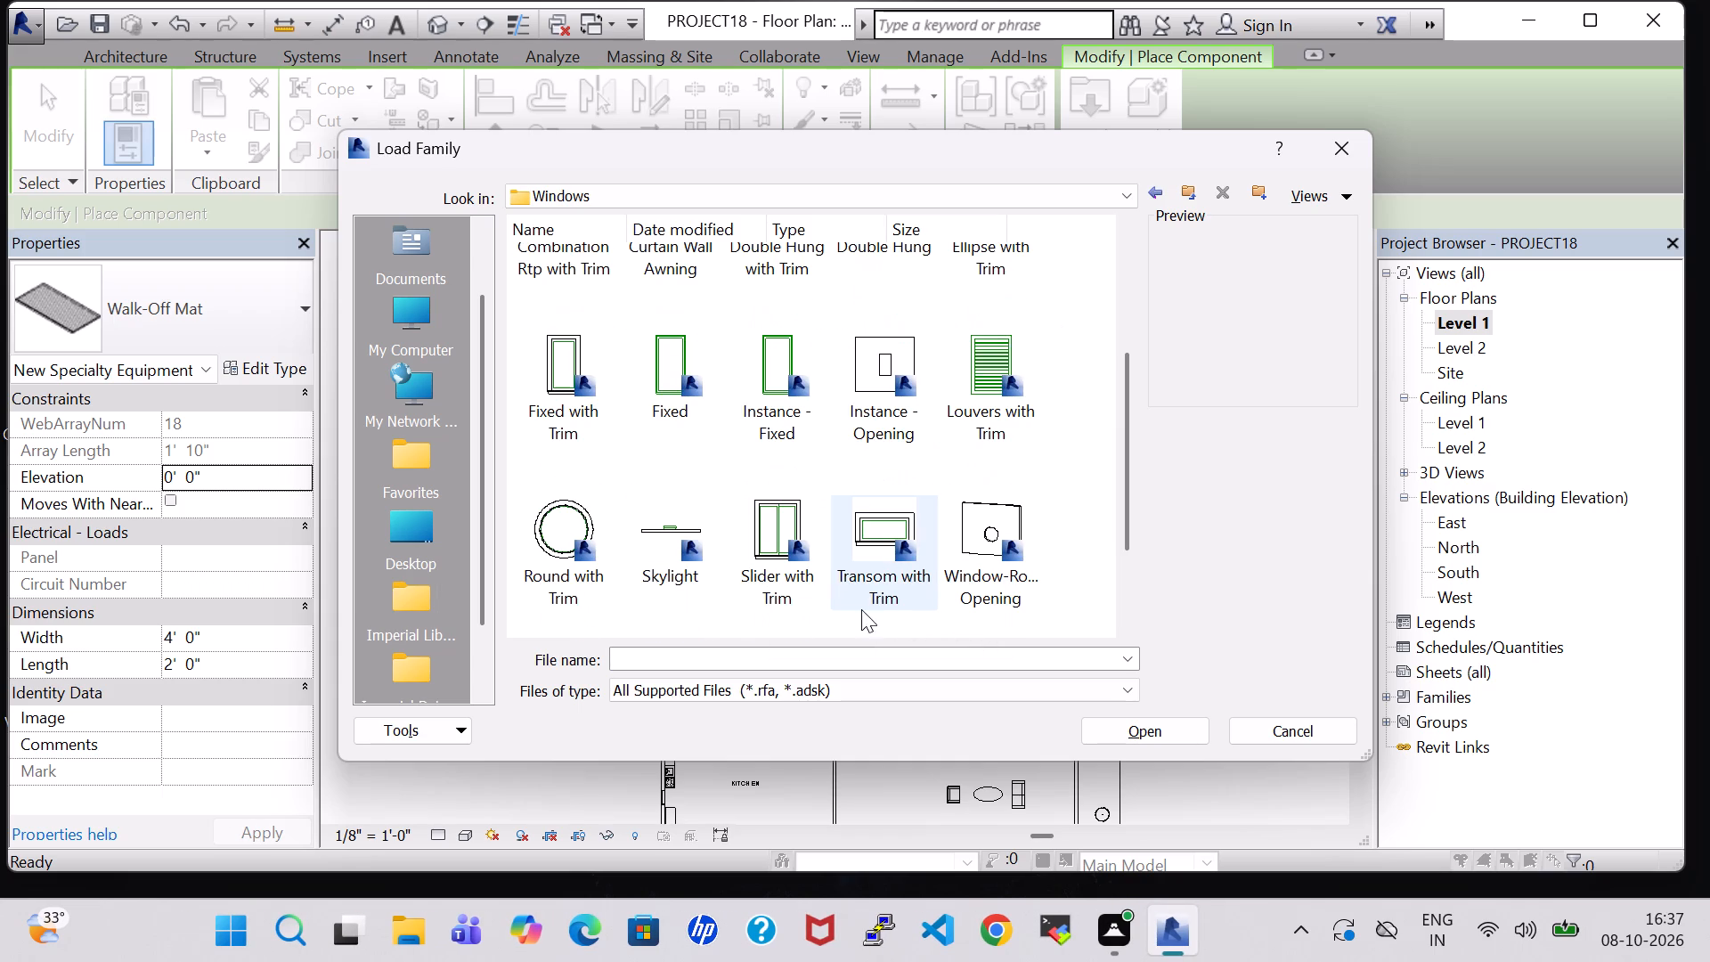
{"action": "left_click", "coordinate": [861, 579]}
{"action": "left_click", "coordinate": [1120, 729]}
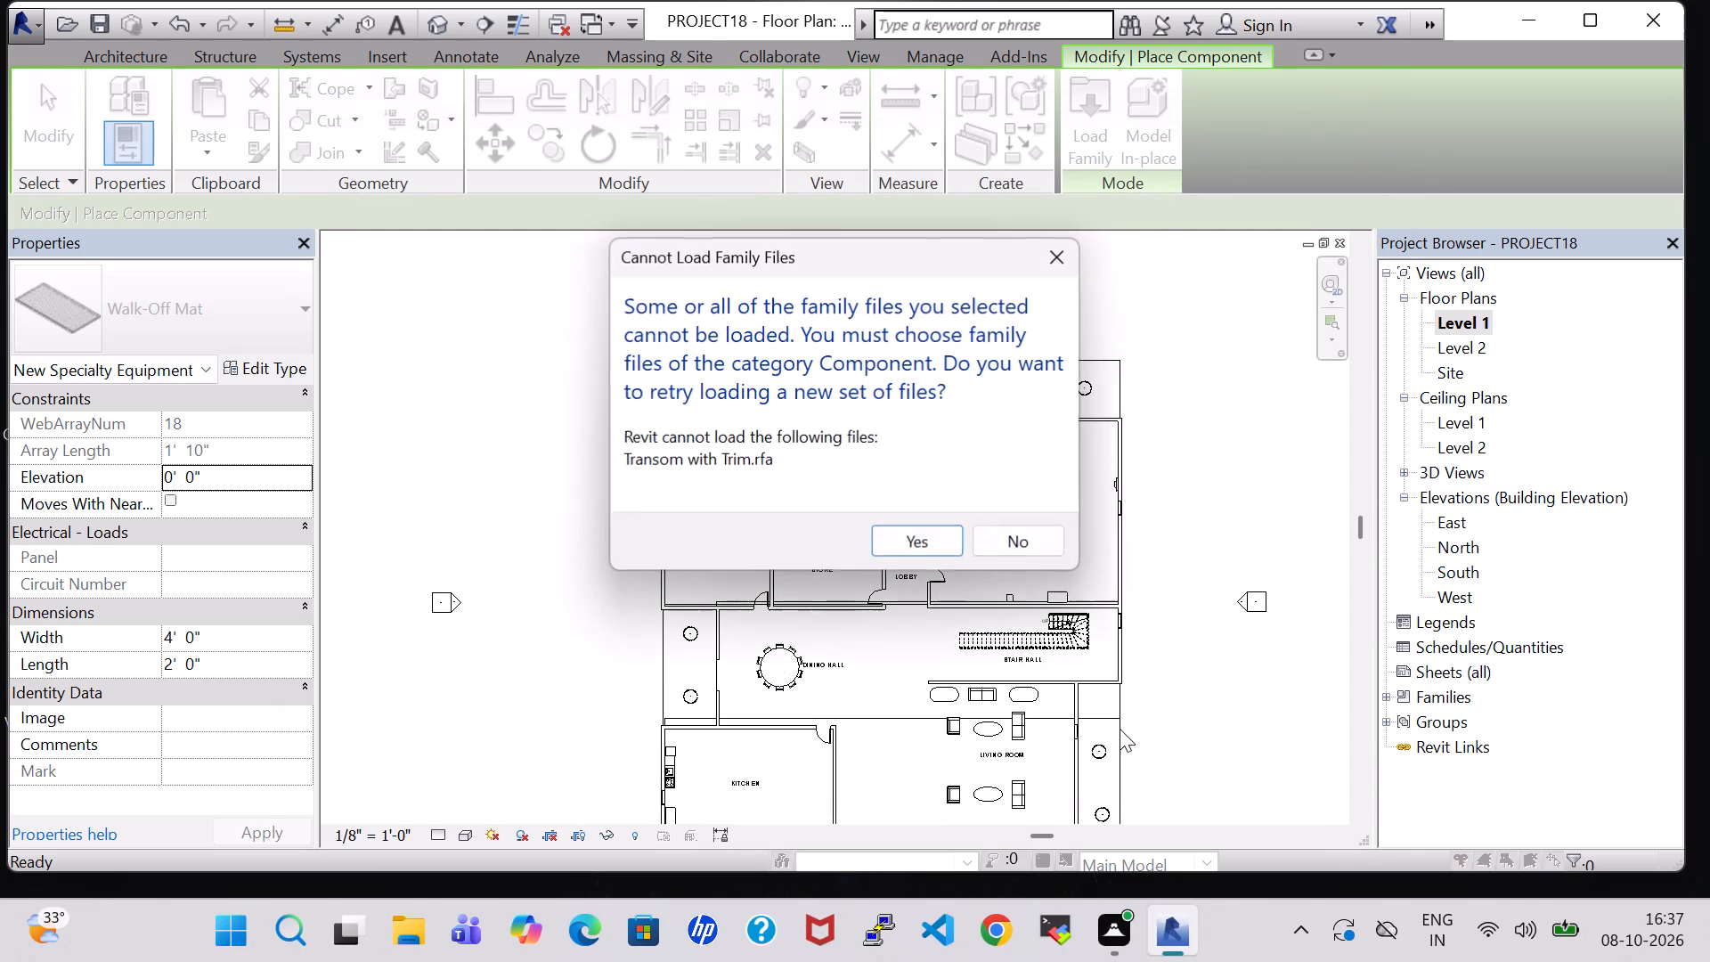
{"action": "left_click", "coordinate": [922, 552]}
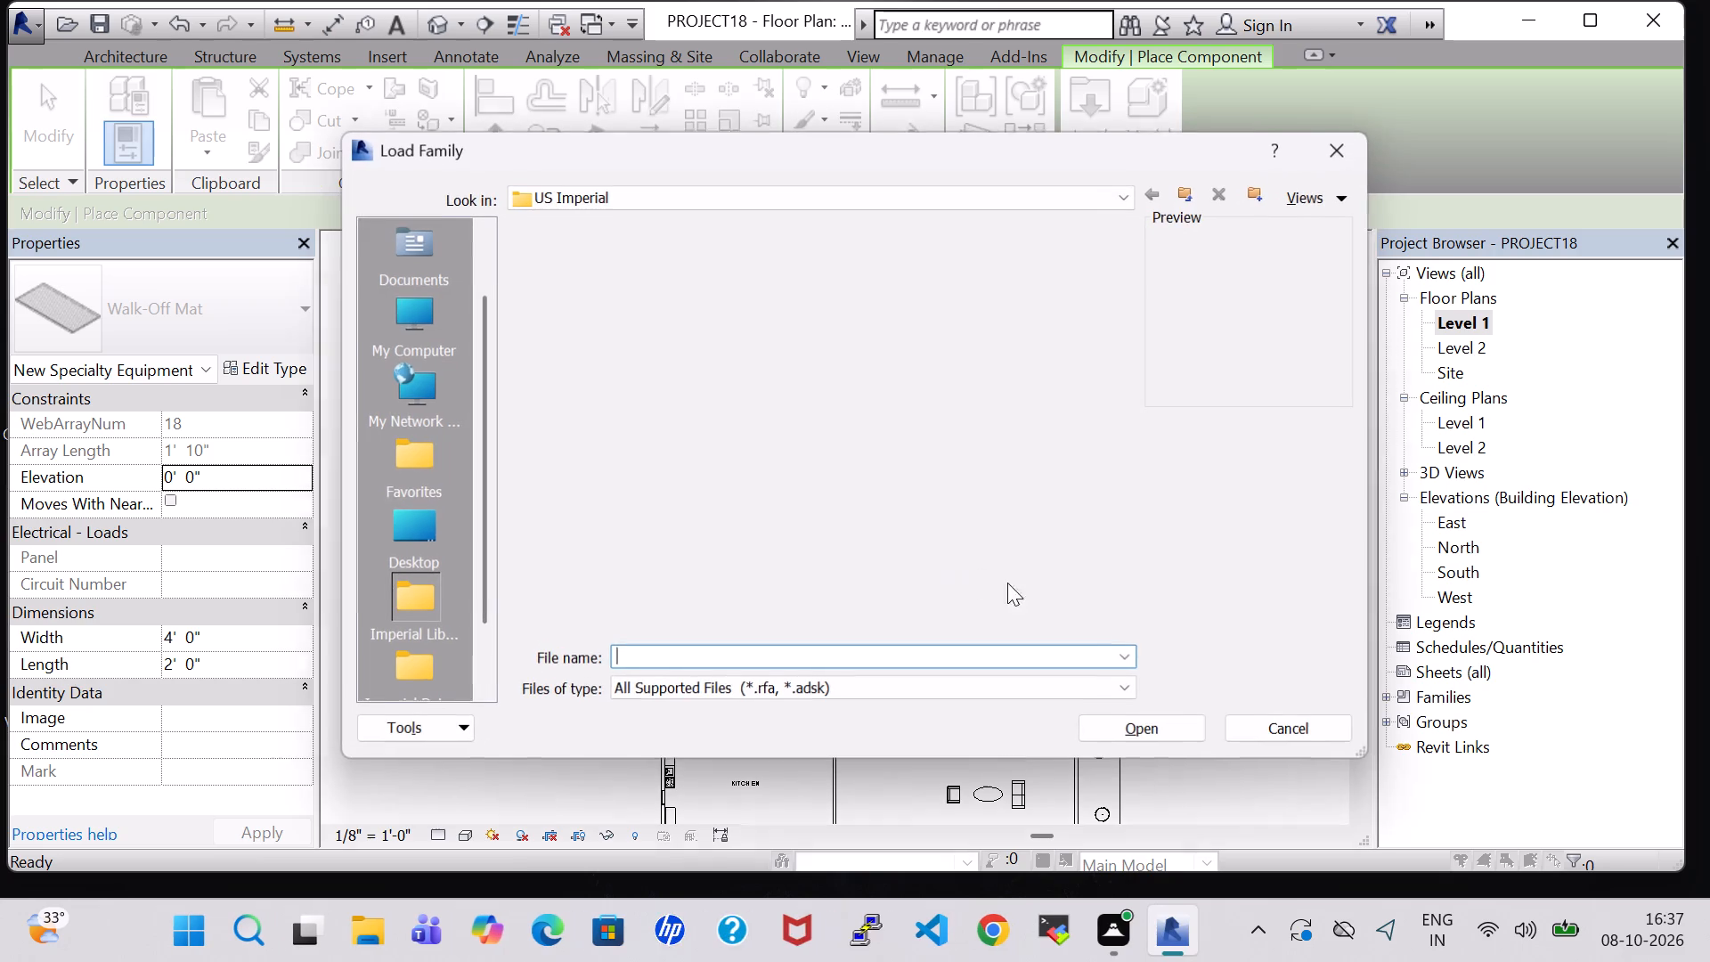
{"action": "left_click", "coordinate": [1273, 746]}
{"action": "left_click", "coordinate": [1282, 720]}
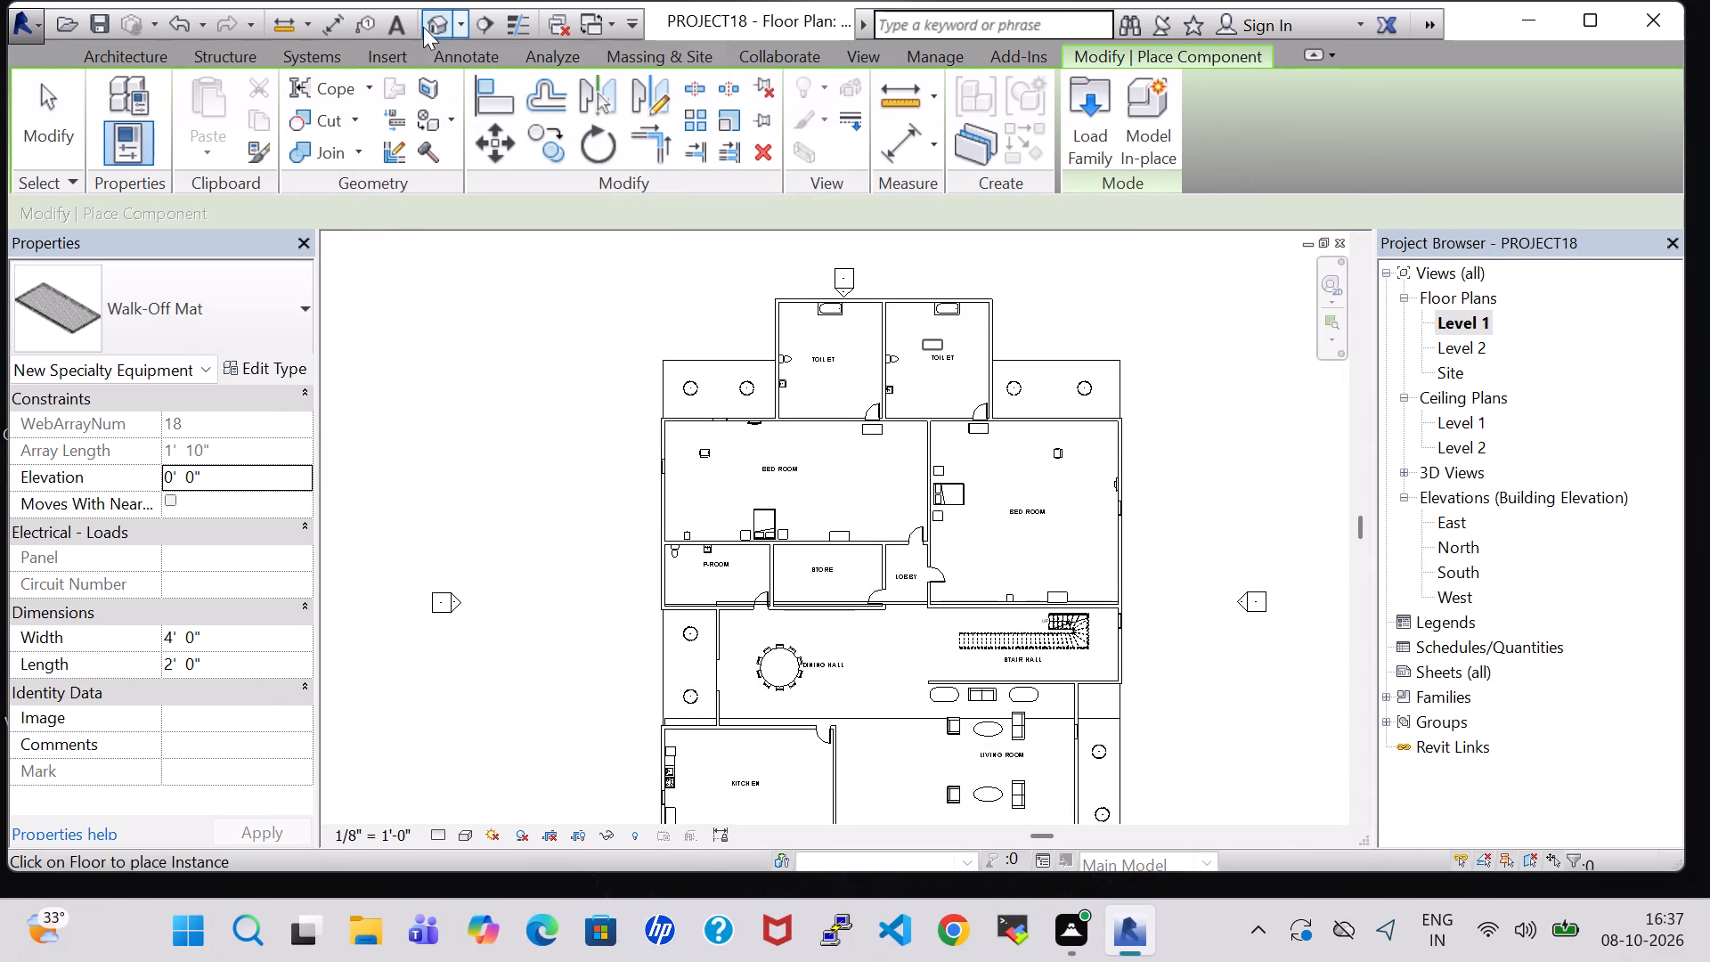
Return to the 3D view, leave component placement, and examine the planted veranda beside the living room.
{"action": "left_click", "coordinate": [423, 27]}
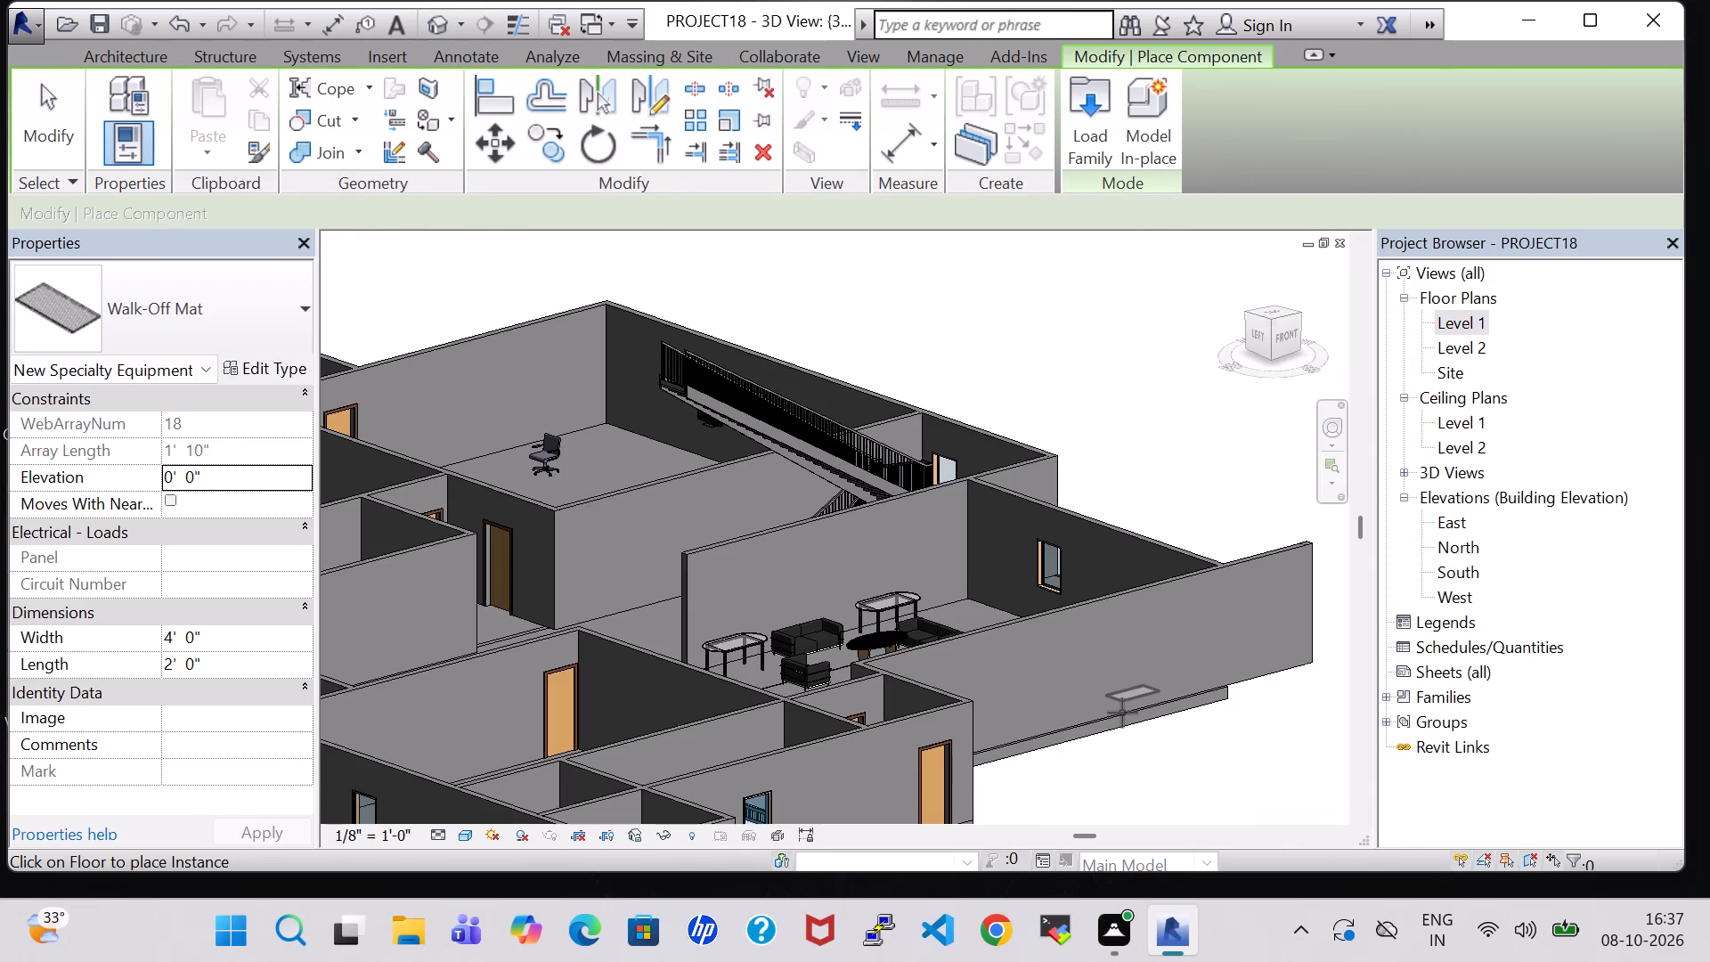
{"action": "key", "text": "Escape"}
{"action": "middle_click_drag", "start_coordinate": [1133, 738], "coordinate": [947, 764], "text": "shift"}
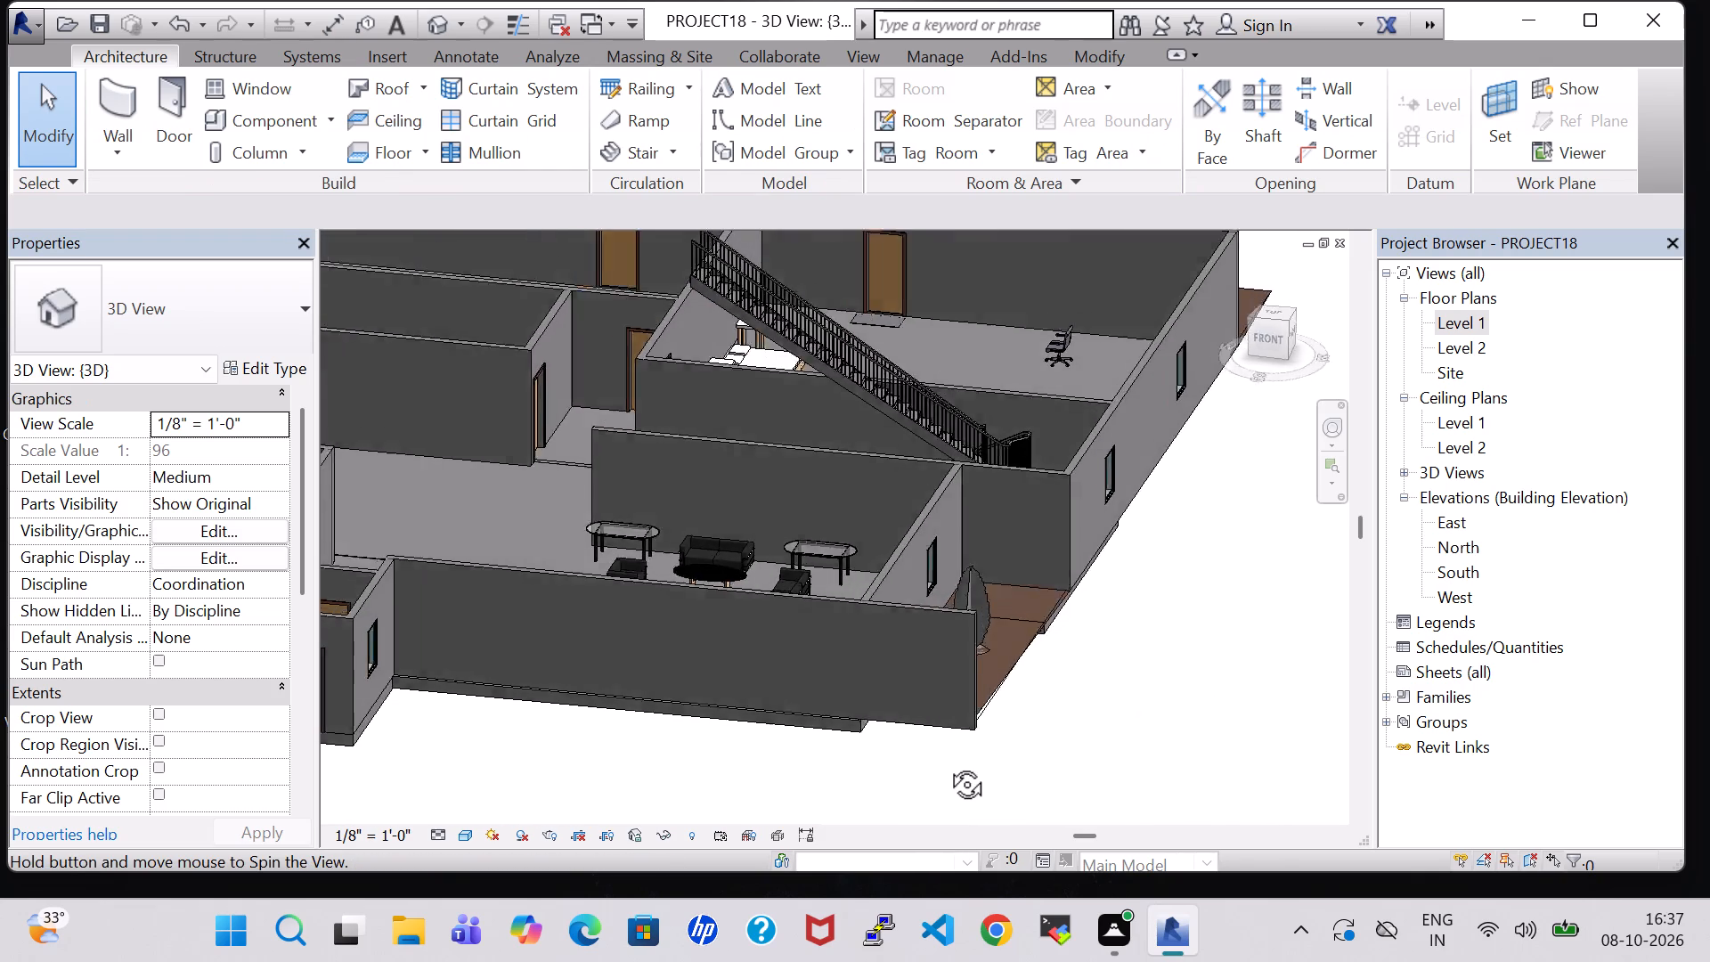
{"action": "middle_click_drag", "start_coordinate": [947, 764], "coordinate": [769, 755], "text": "shift"}
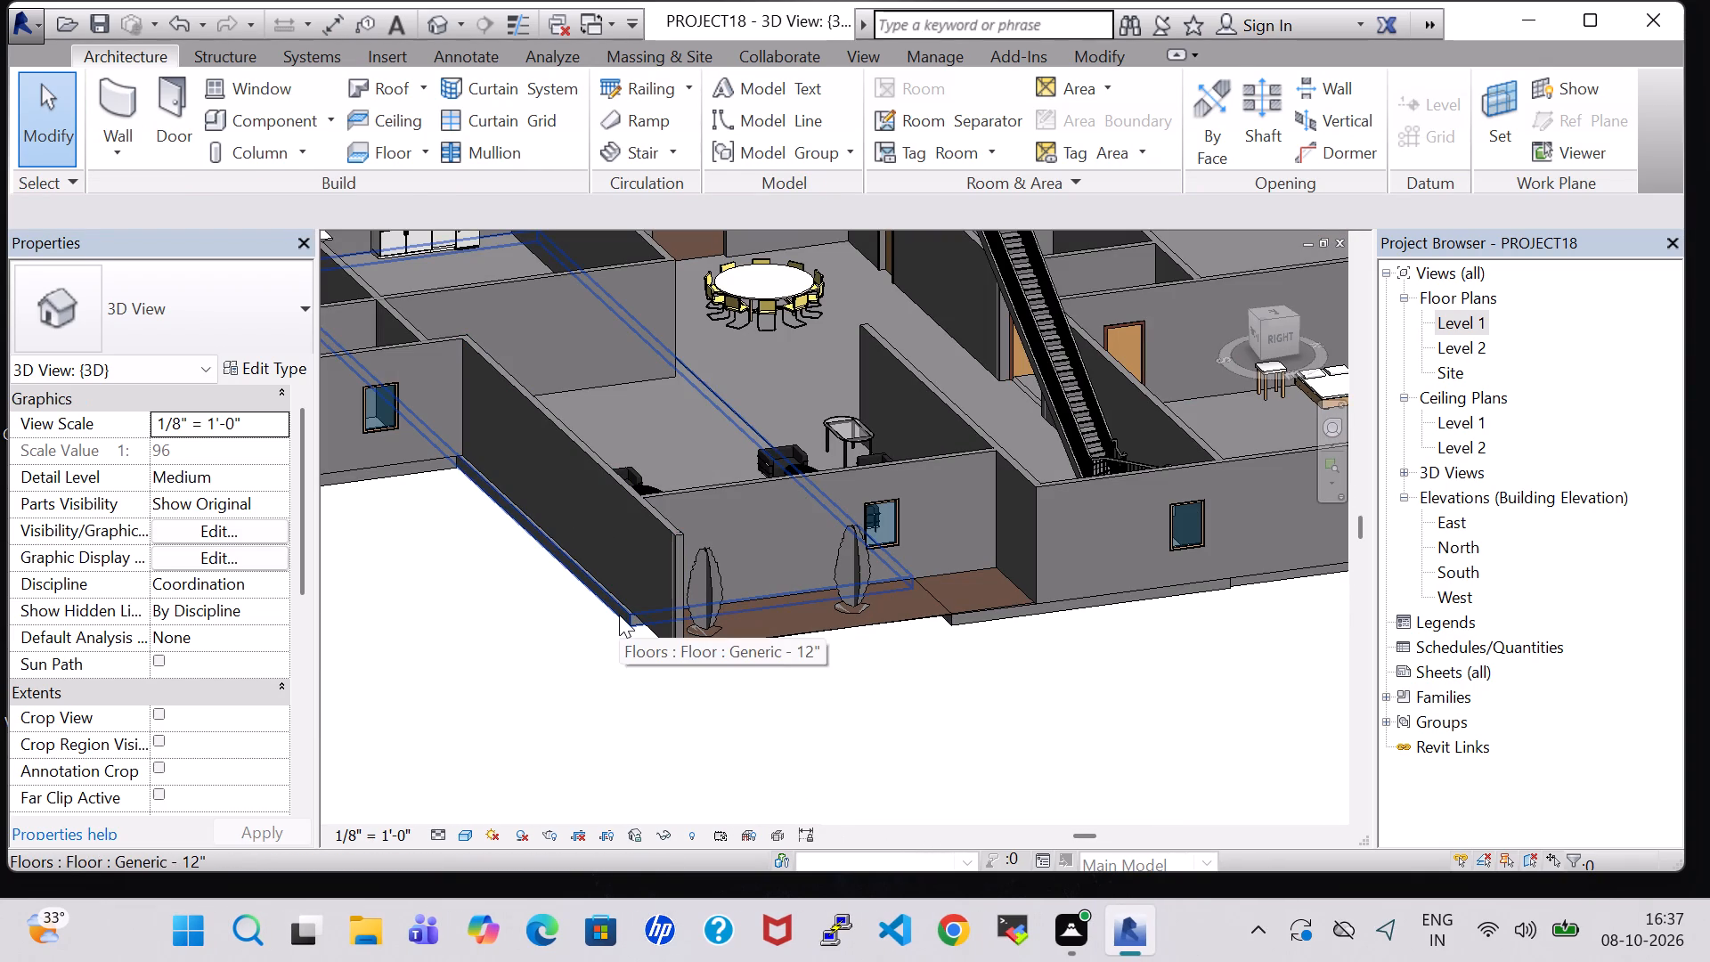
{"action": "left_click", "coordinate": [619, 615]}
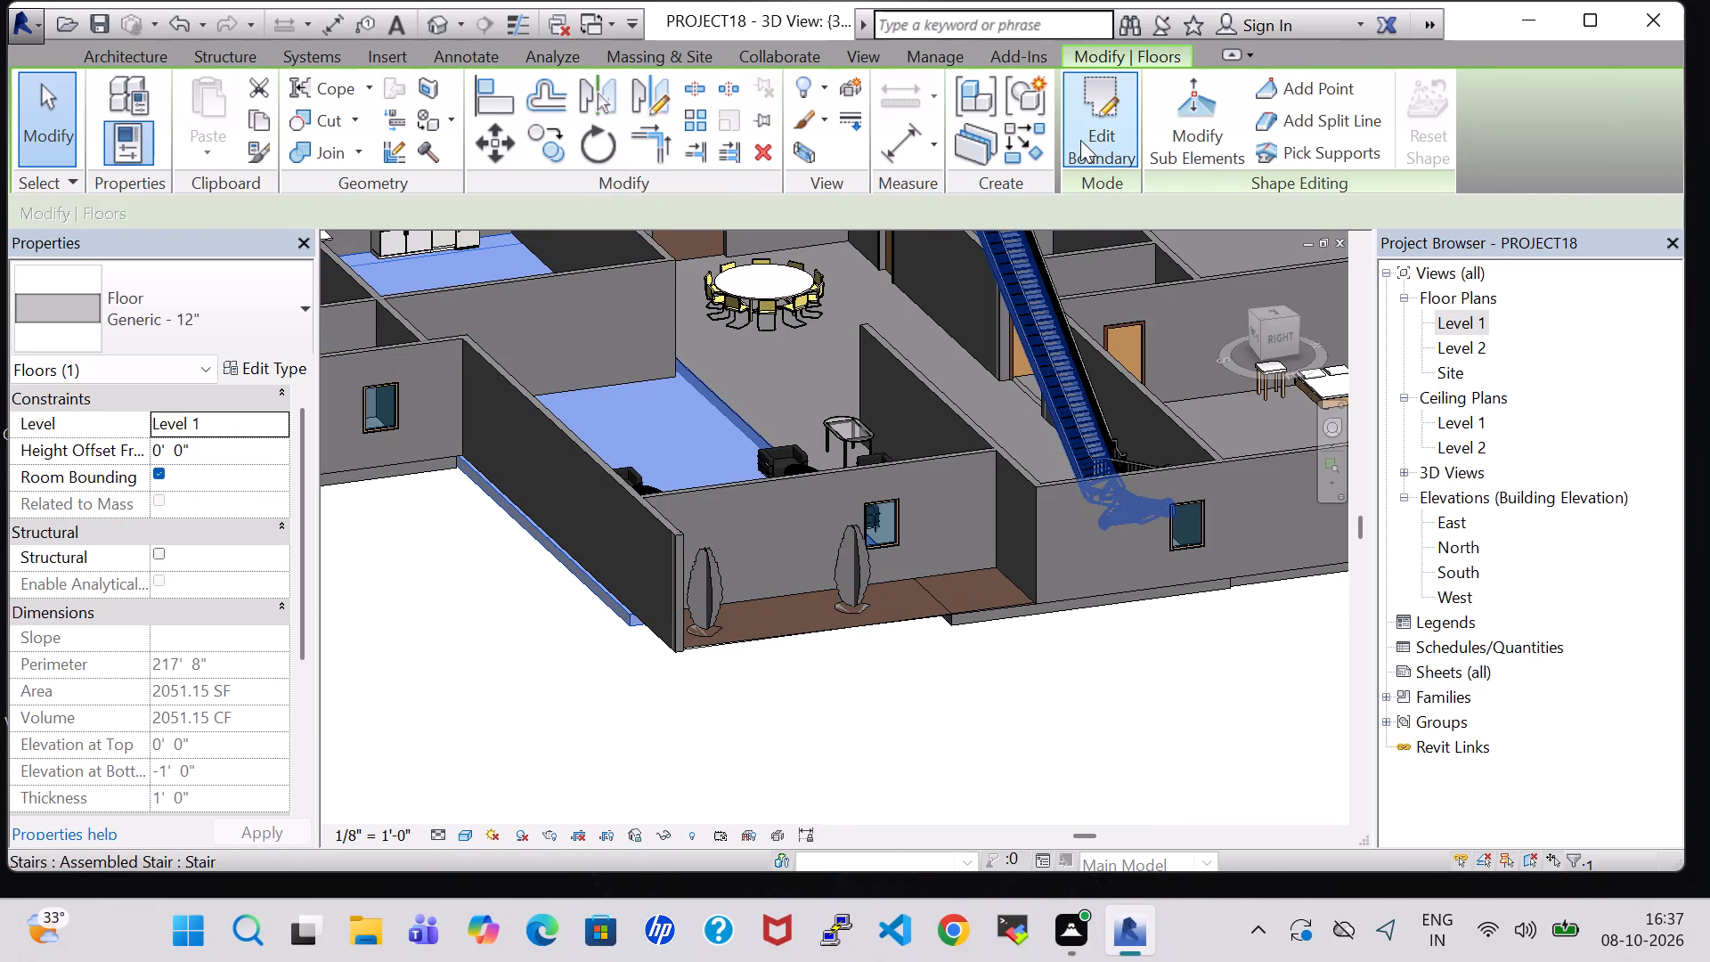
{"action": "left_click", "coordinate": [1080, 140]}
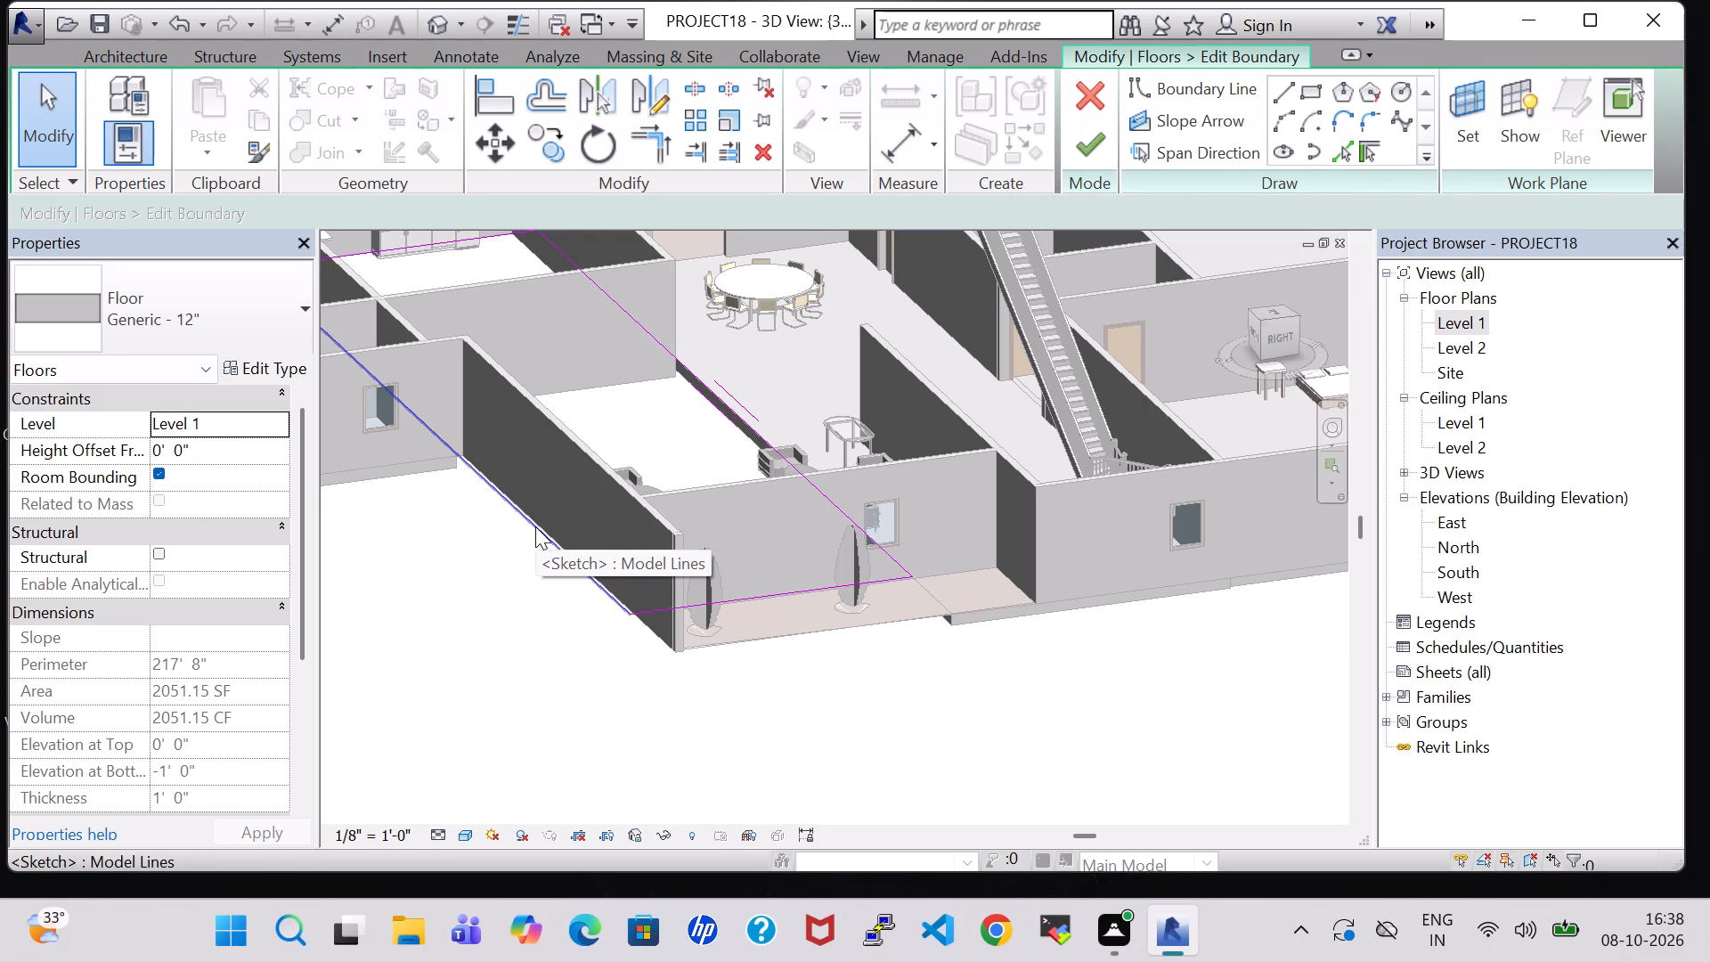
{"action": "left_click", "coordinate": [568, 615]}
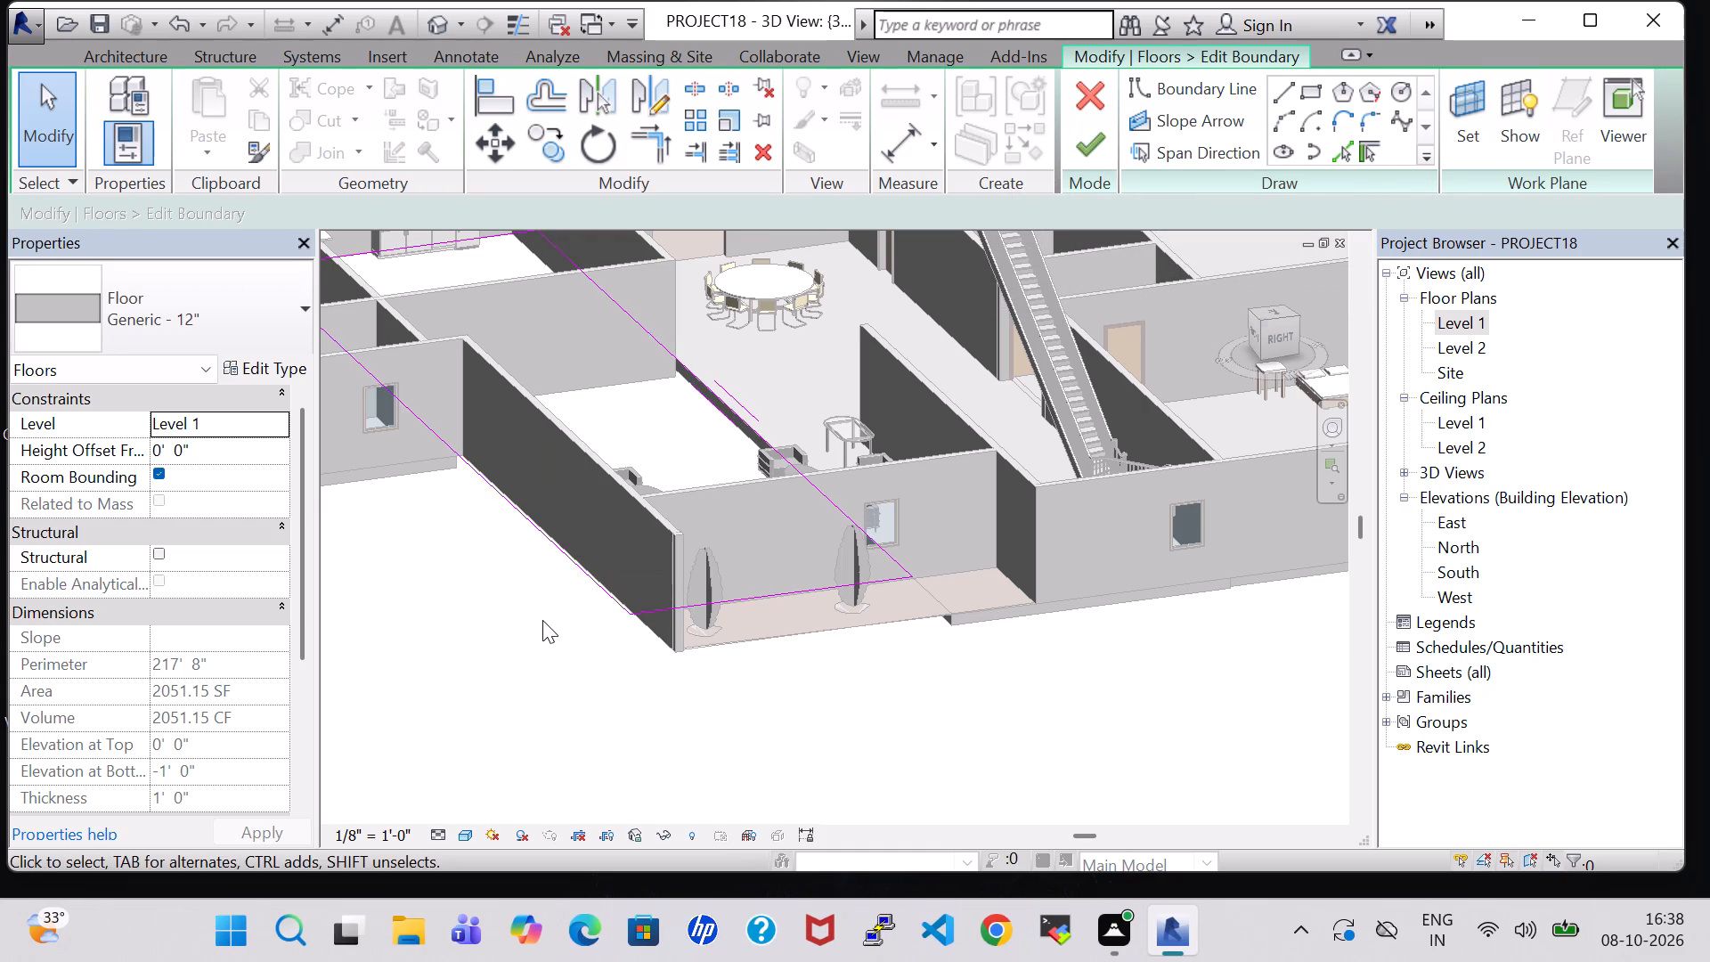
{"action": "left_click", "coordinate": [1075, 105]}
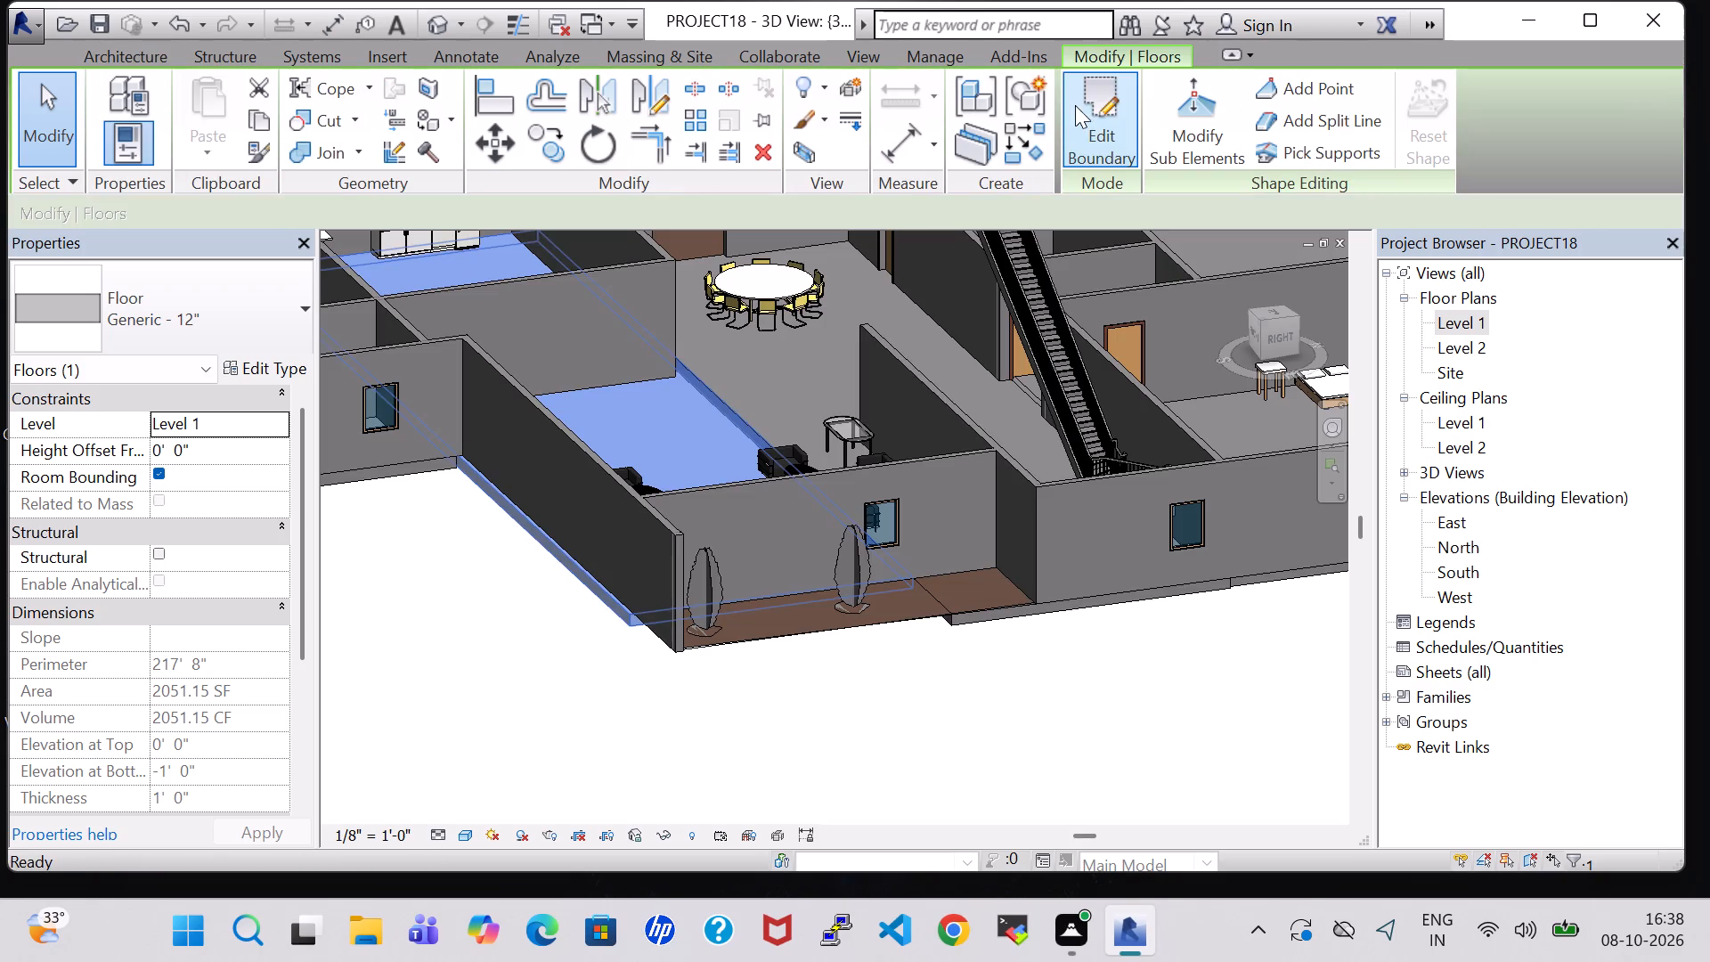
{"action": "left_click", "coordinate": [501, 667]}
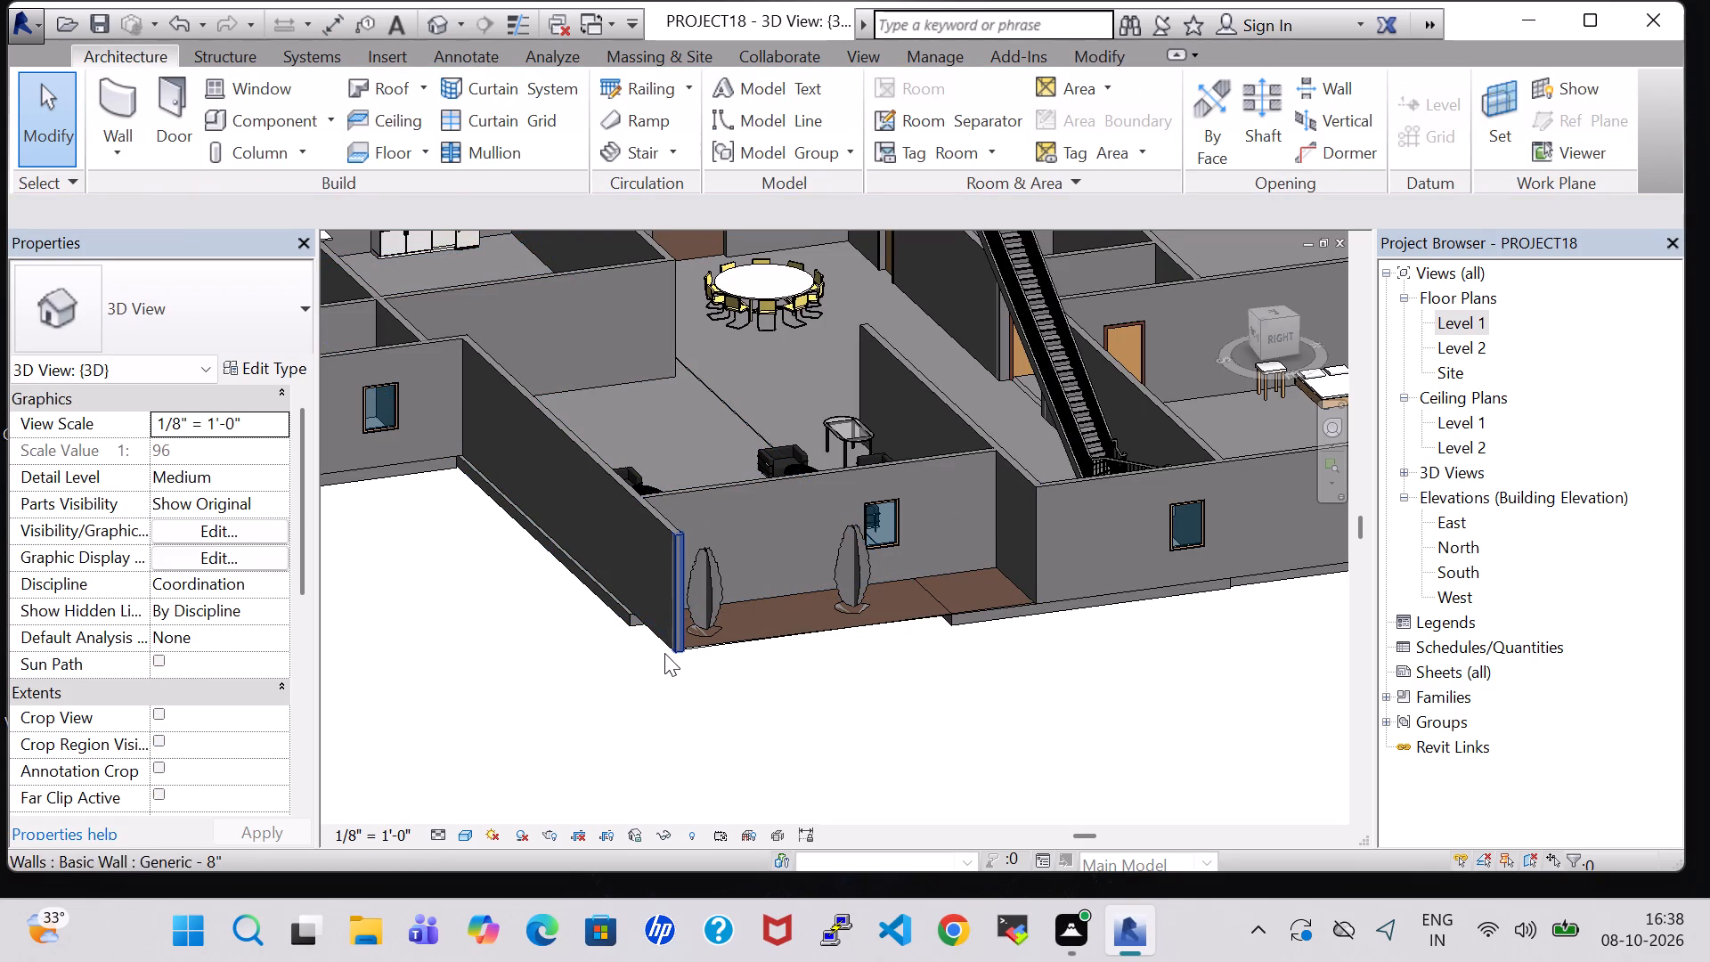
From the top 3D view, load the RPC Beetle family from the US Imperial Entourage folder as a component.
{"action": "middle_click_drag", "start_coordinate": [664, 653], "coordinate": [659, 642], "text": "shift"}
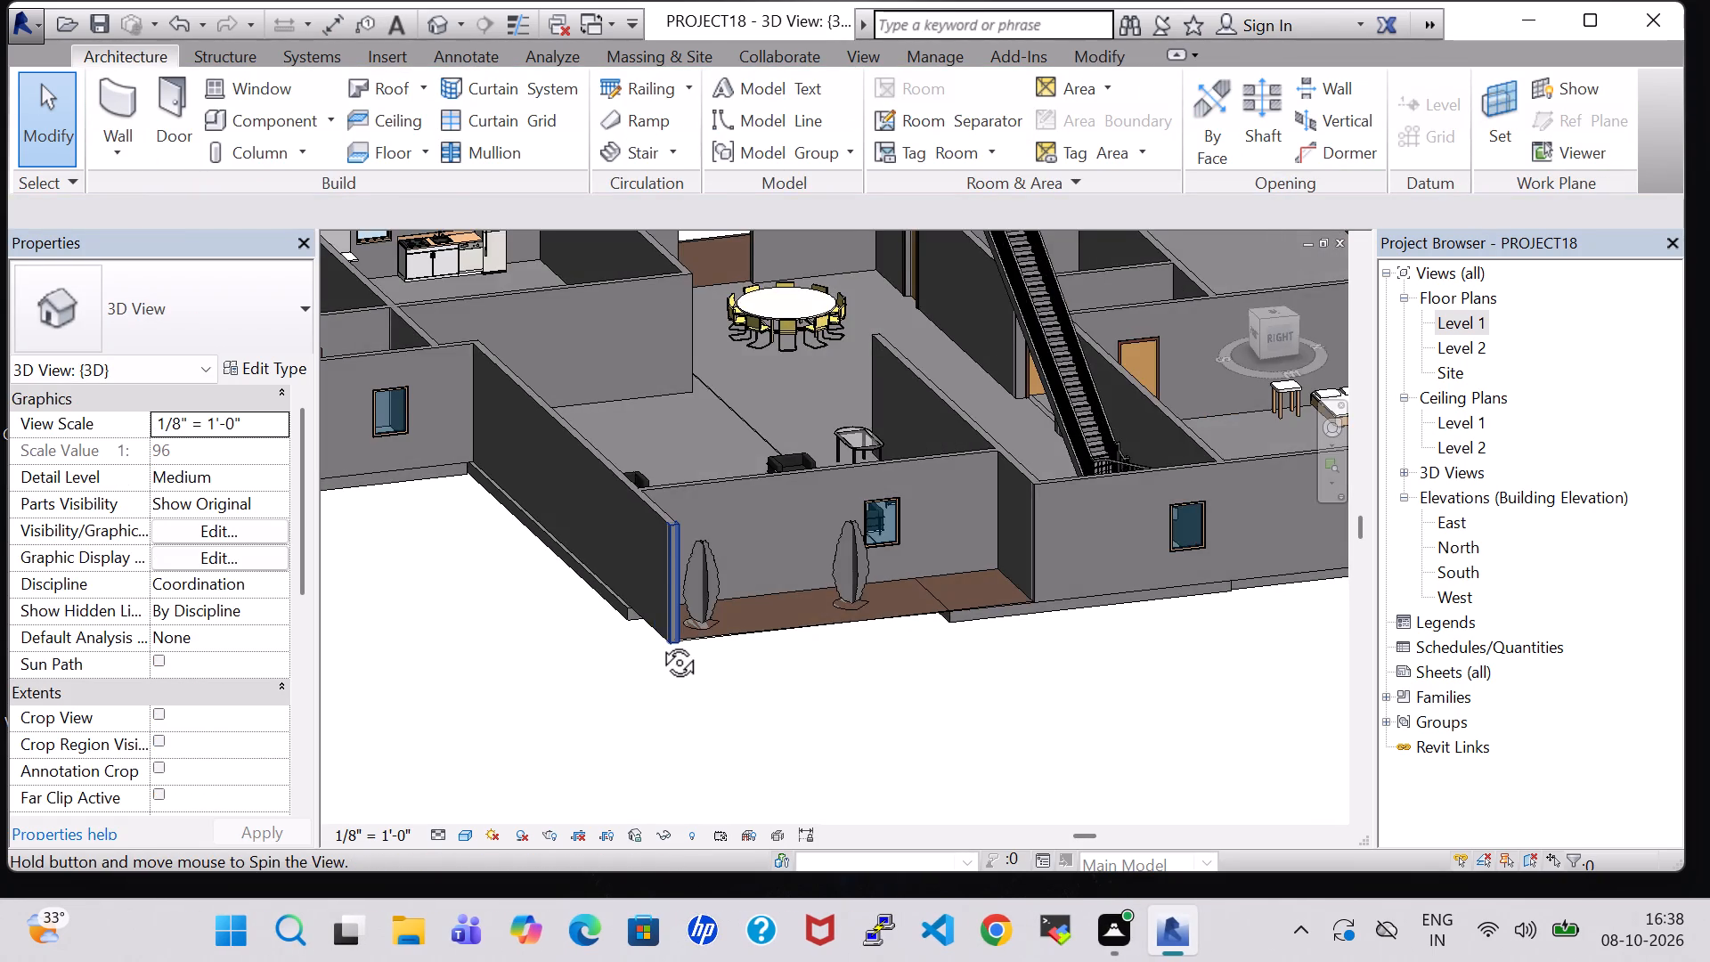
{"action": "middle_click_drag", "start_coordinate": [659, 642], "coordinate": [851, 659], "text": "shift"}
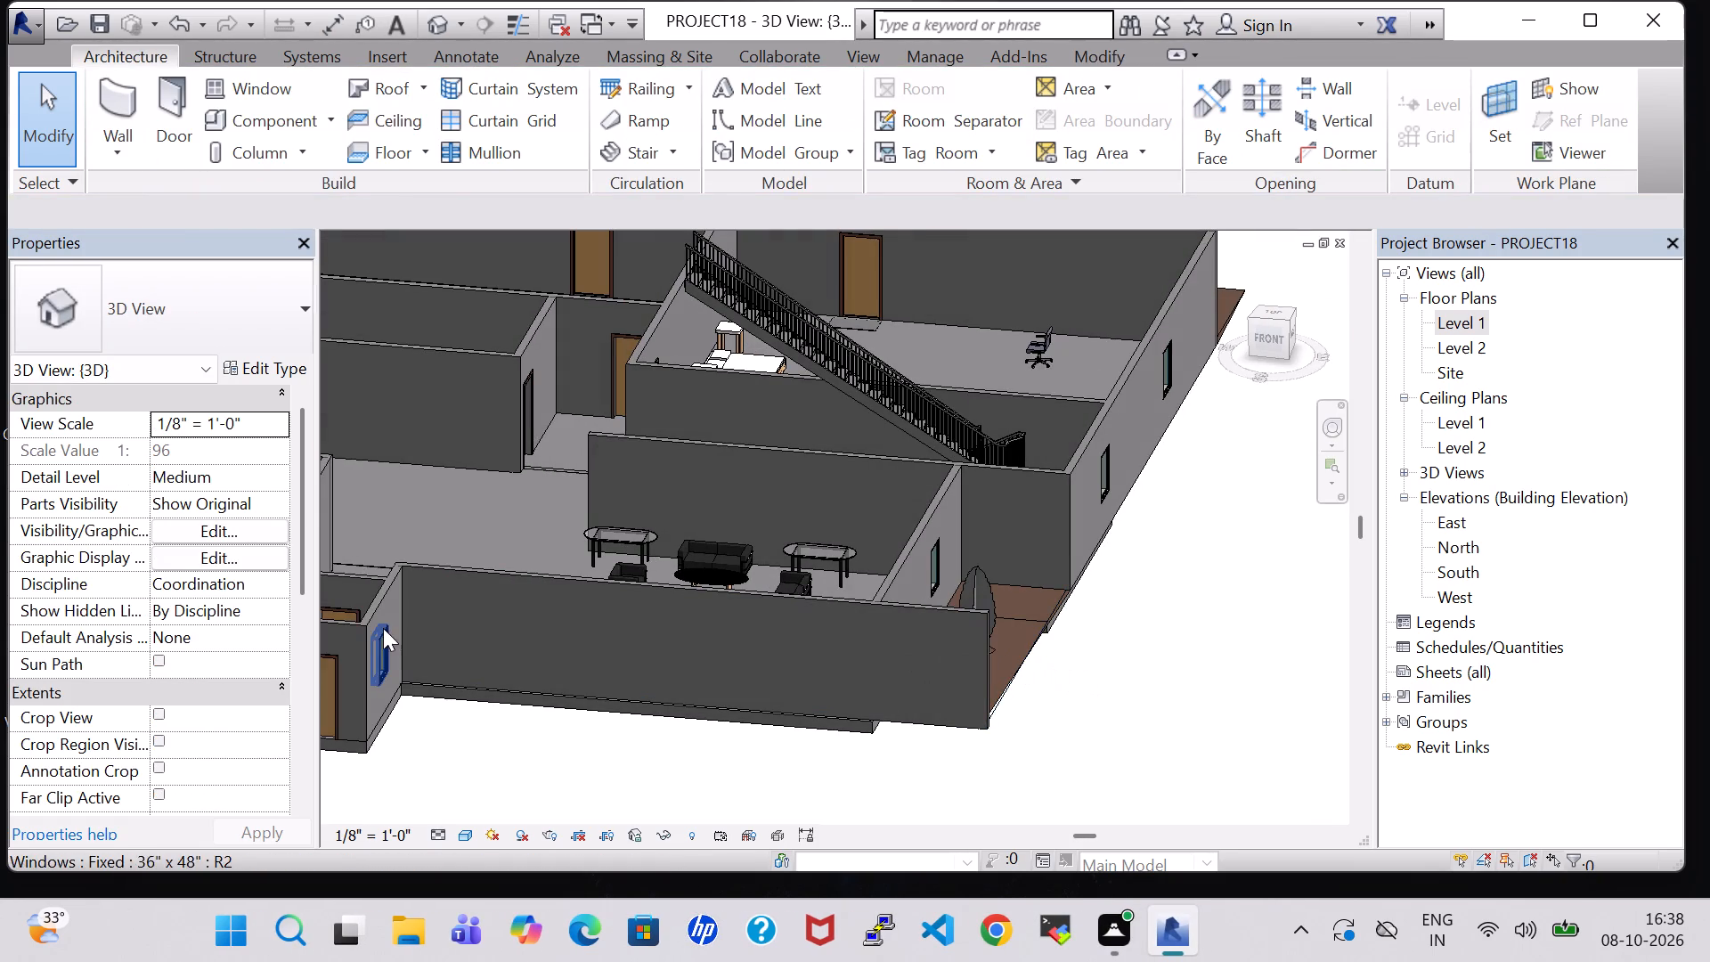
{"action": "middle_click_drag", "start_coordinate": [412, 741], "coordinate": [533, 729], "text": "shift"}
{"action": "scroll", "coordinate": [533, 729], "scroll_direction": "down", "scroll_amount": 2}
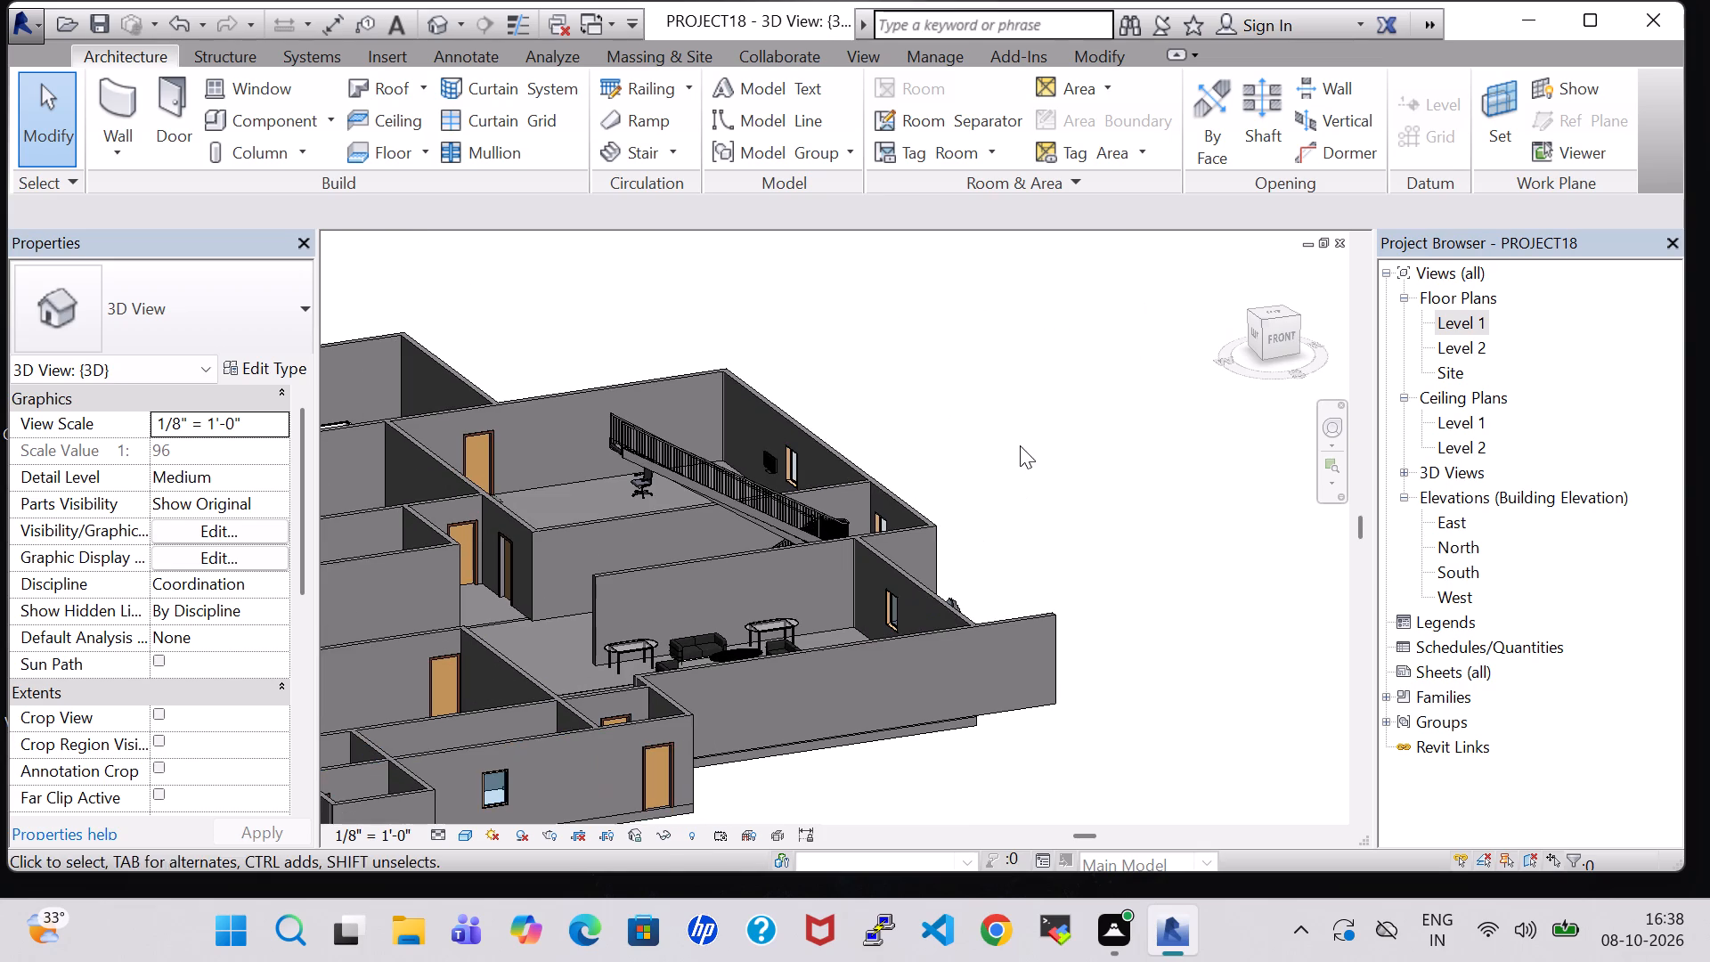
{"action": "middle_click_drag", "start_coordinate": [1020, 443], "coordinate": [950, 609], "text": "shift"}
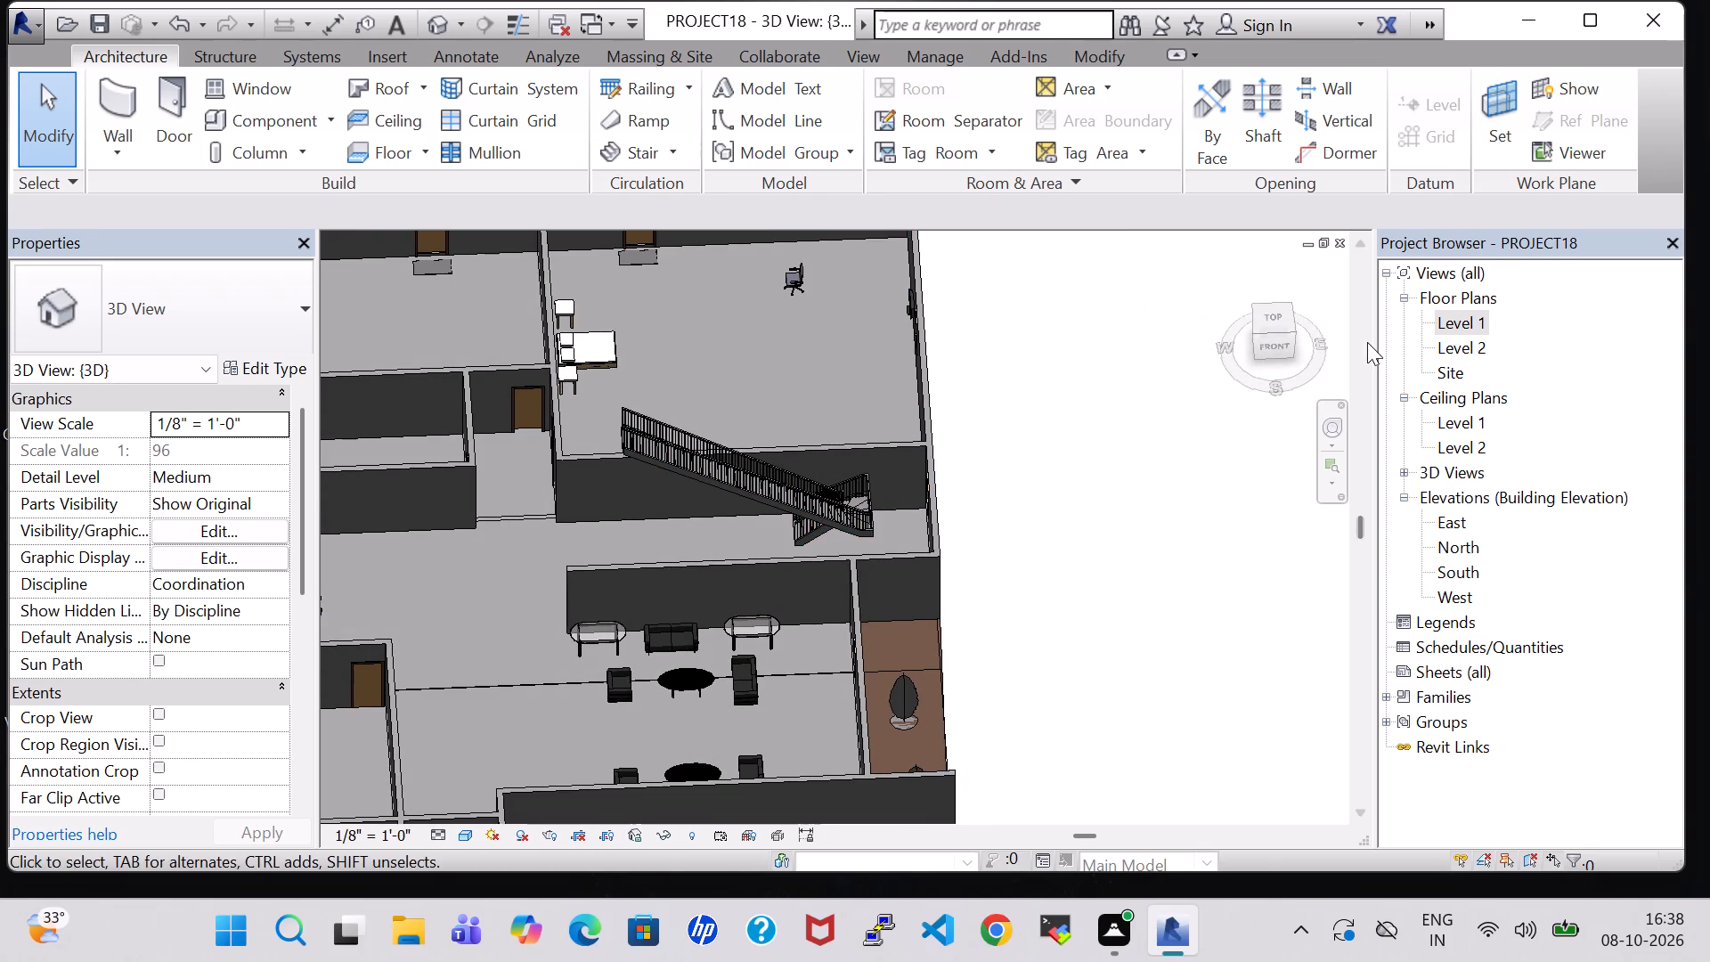
{"action": "left_click", "coordinate": [1282, 314]}
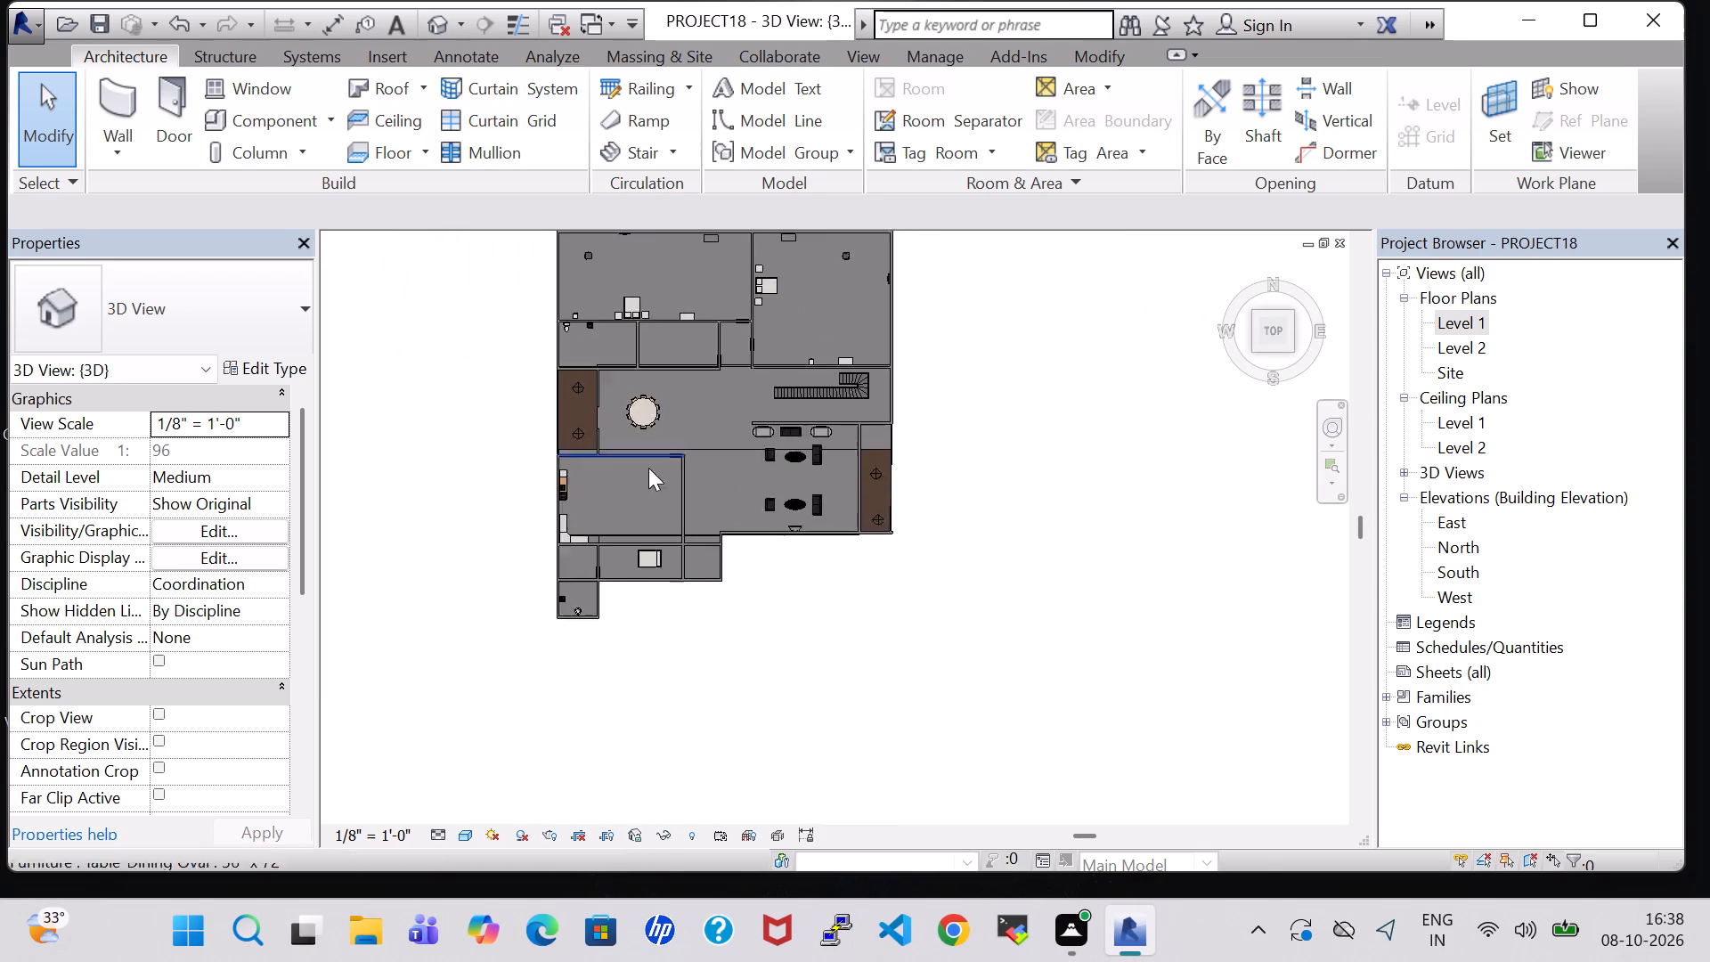
{"action": "left_click", "coordinate": [265, 121]}
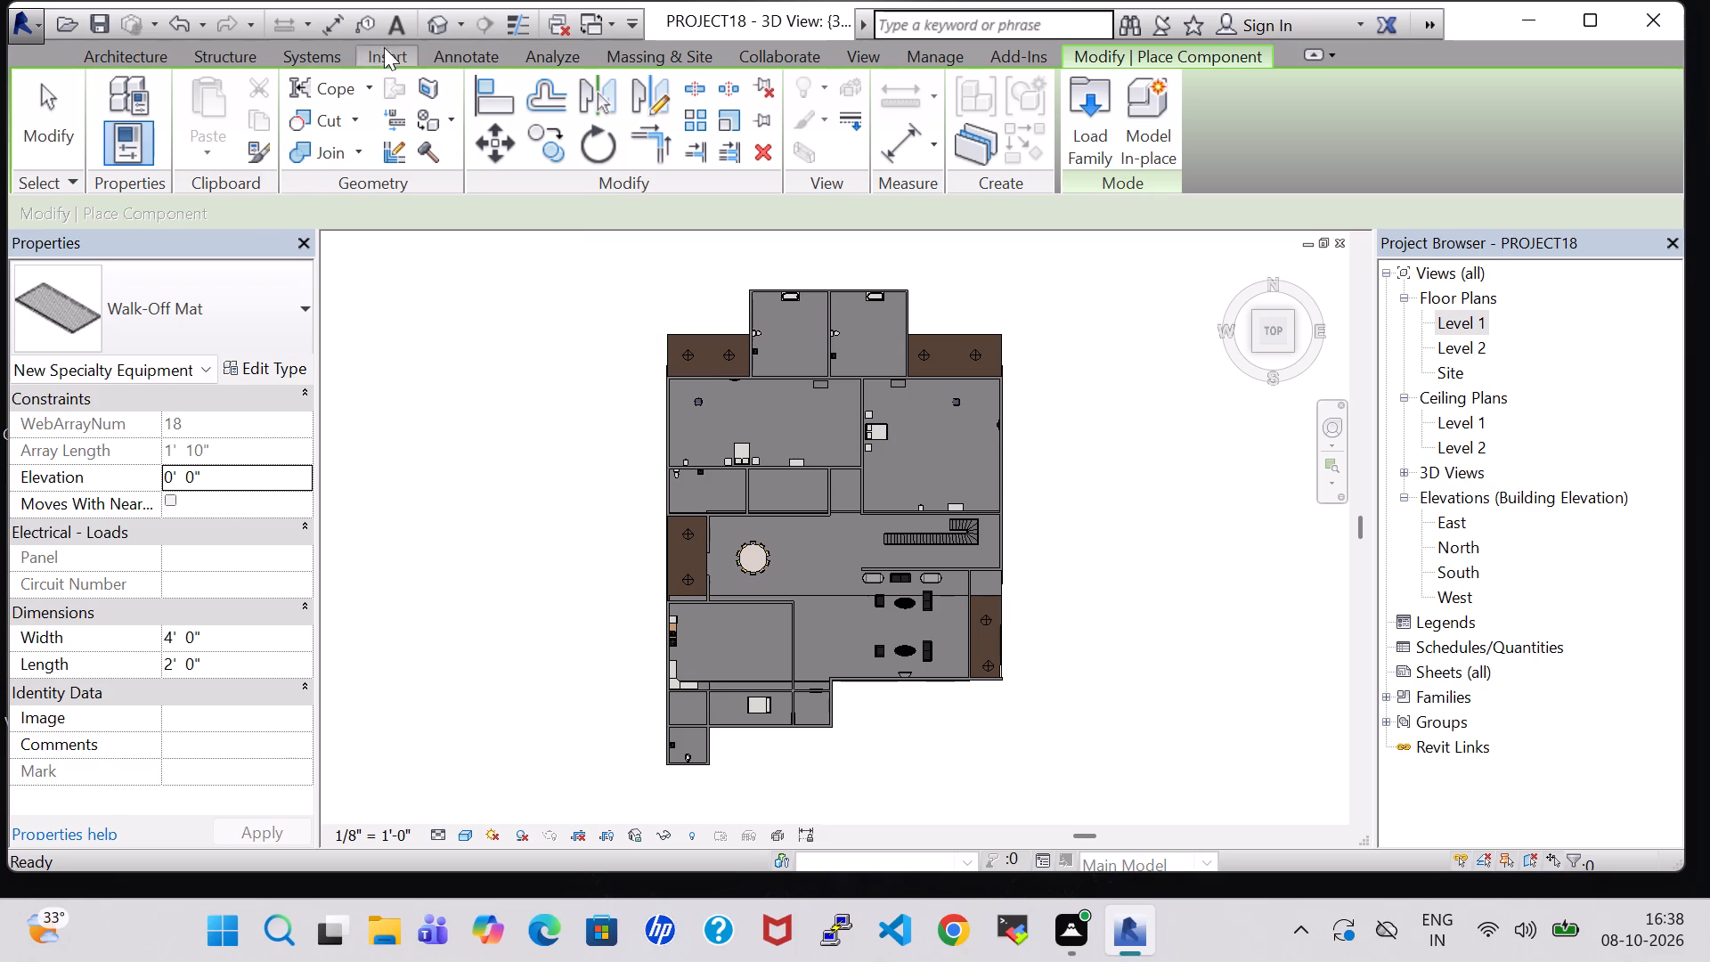
{"action": "left_click", "coordinate": [117, 41]}
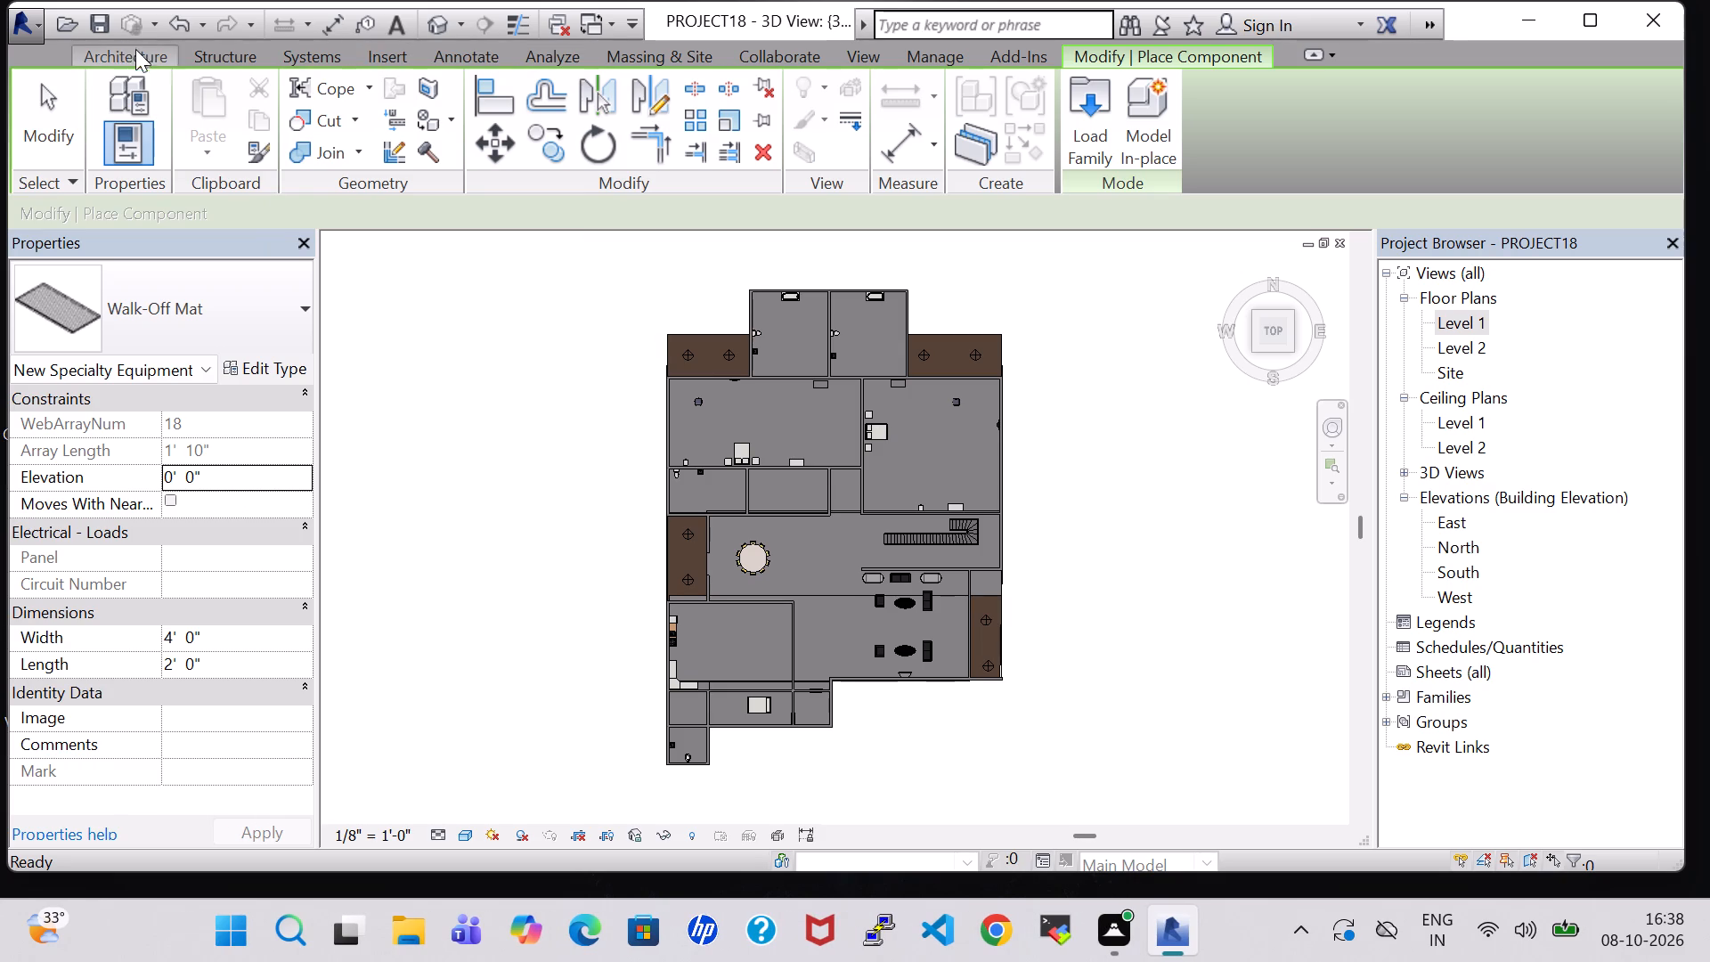
{"action": "left_click", "coordinate": [136, 64]}
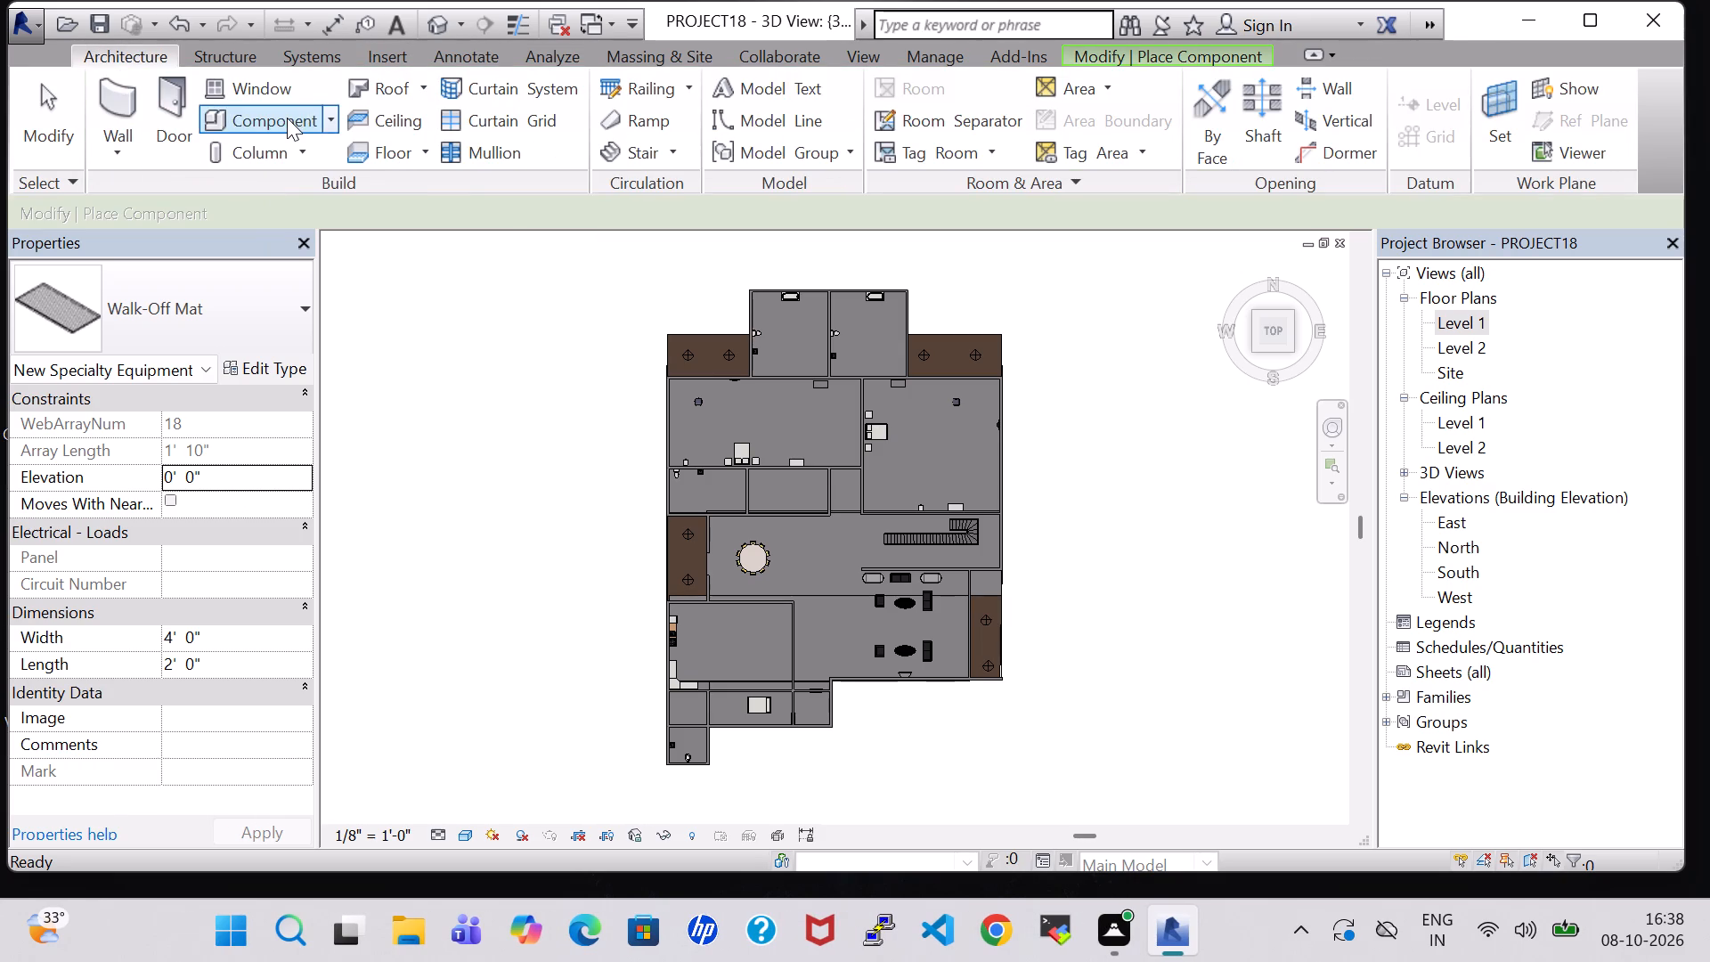
{"action": "left_click", "coordinate": [287, 118]}
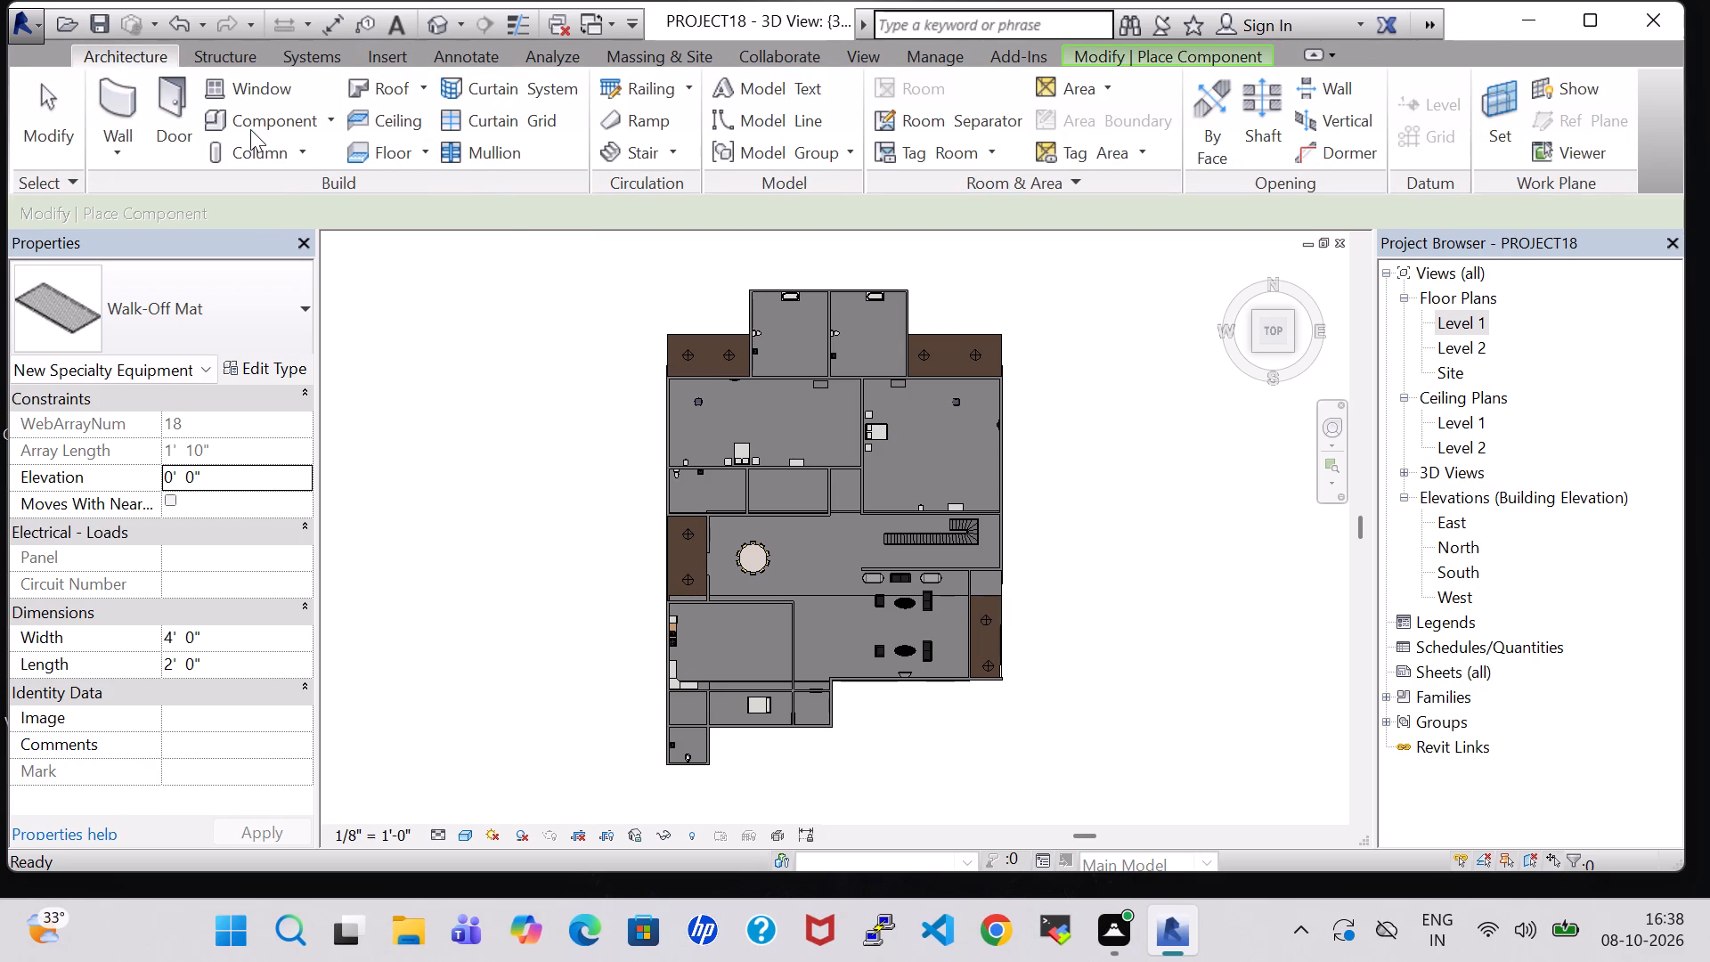
{"action": "left_click", "coordinate": [250, 129]}
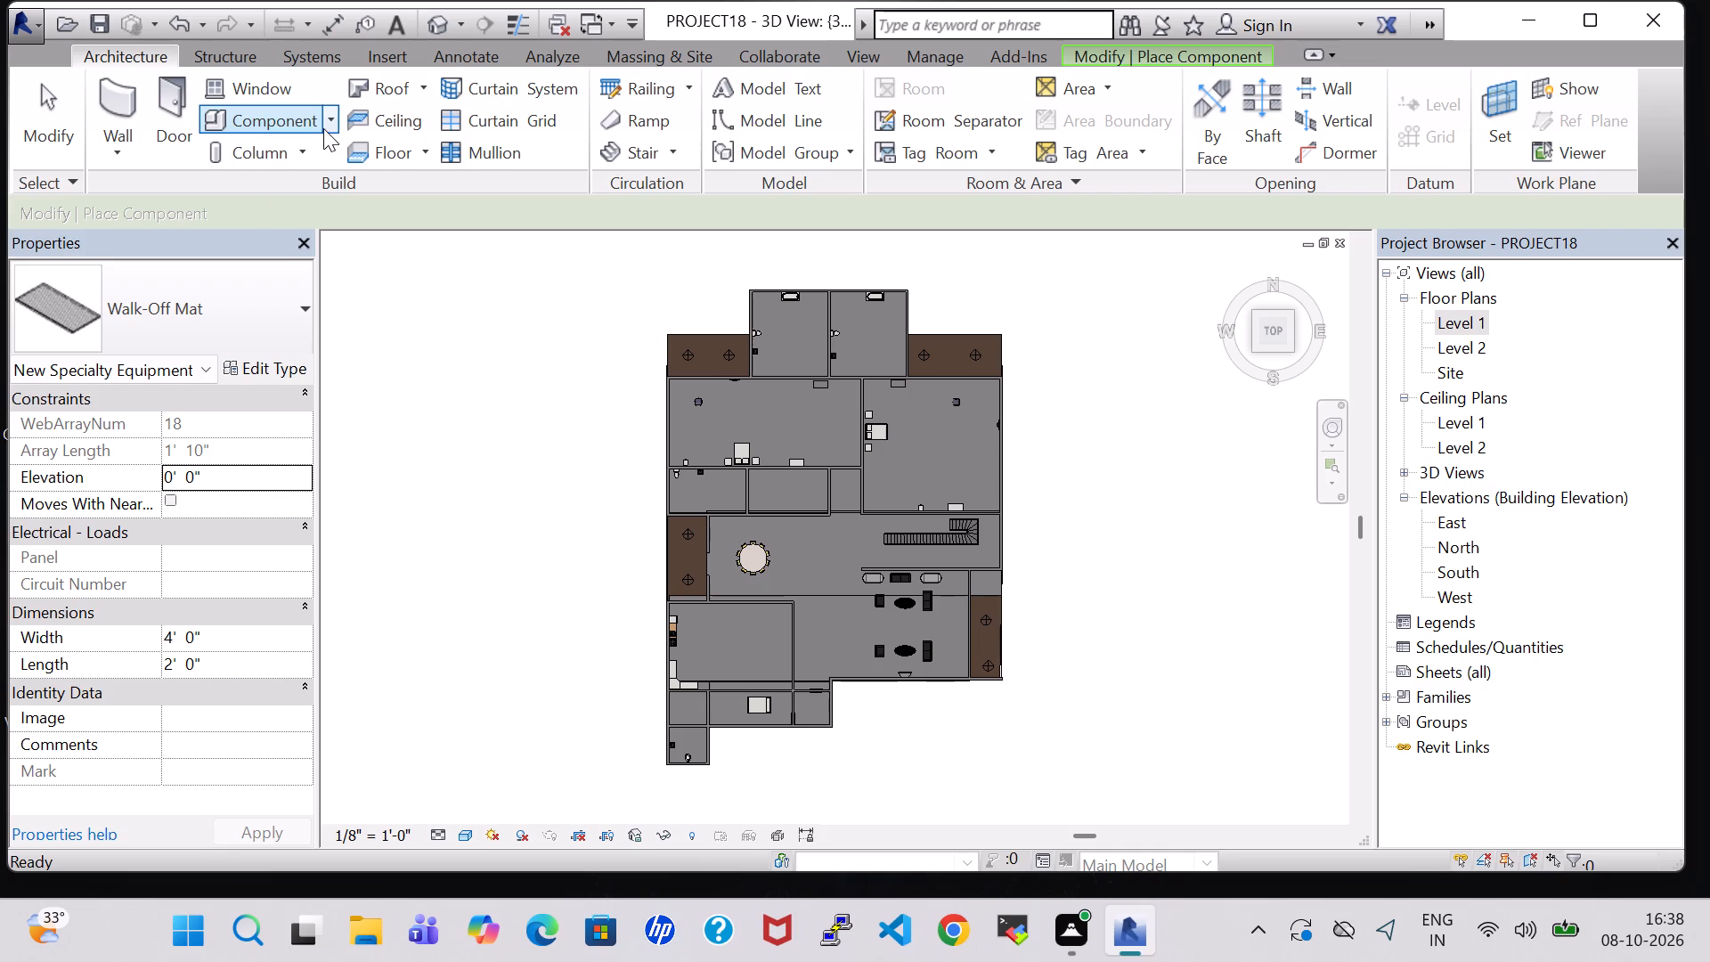
{"action": "left_click", "coordinate": [323, 128]}
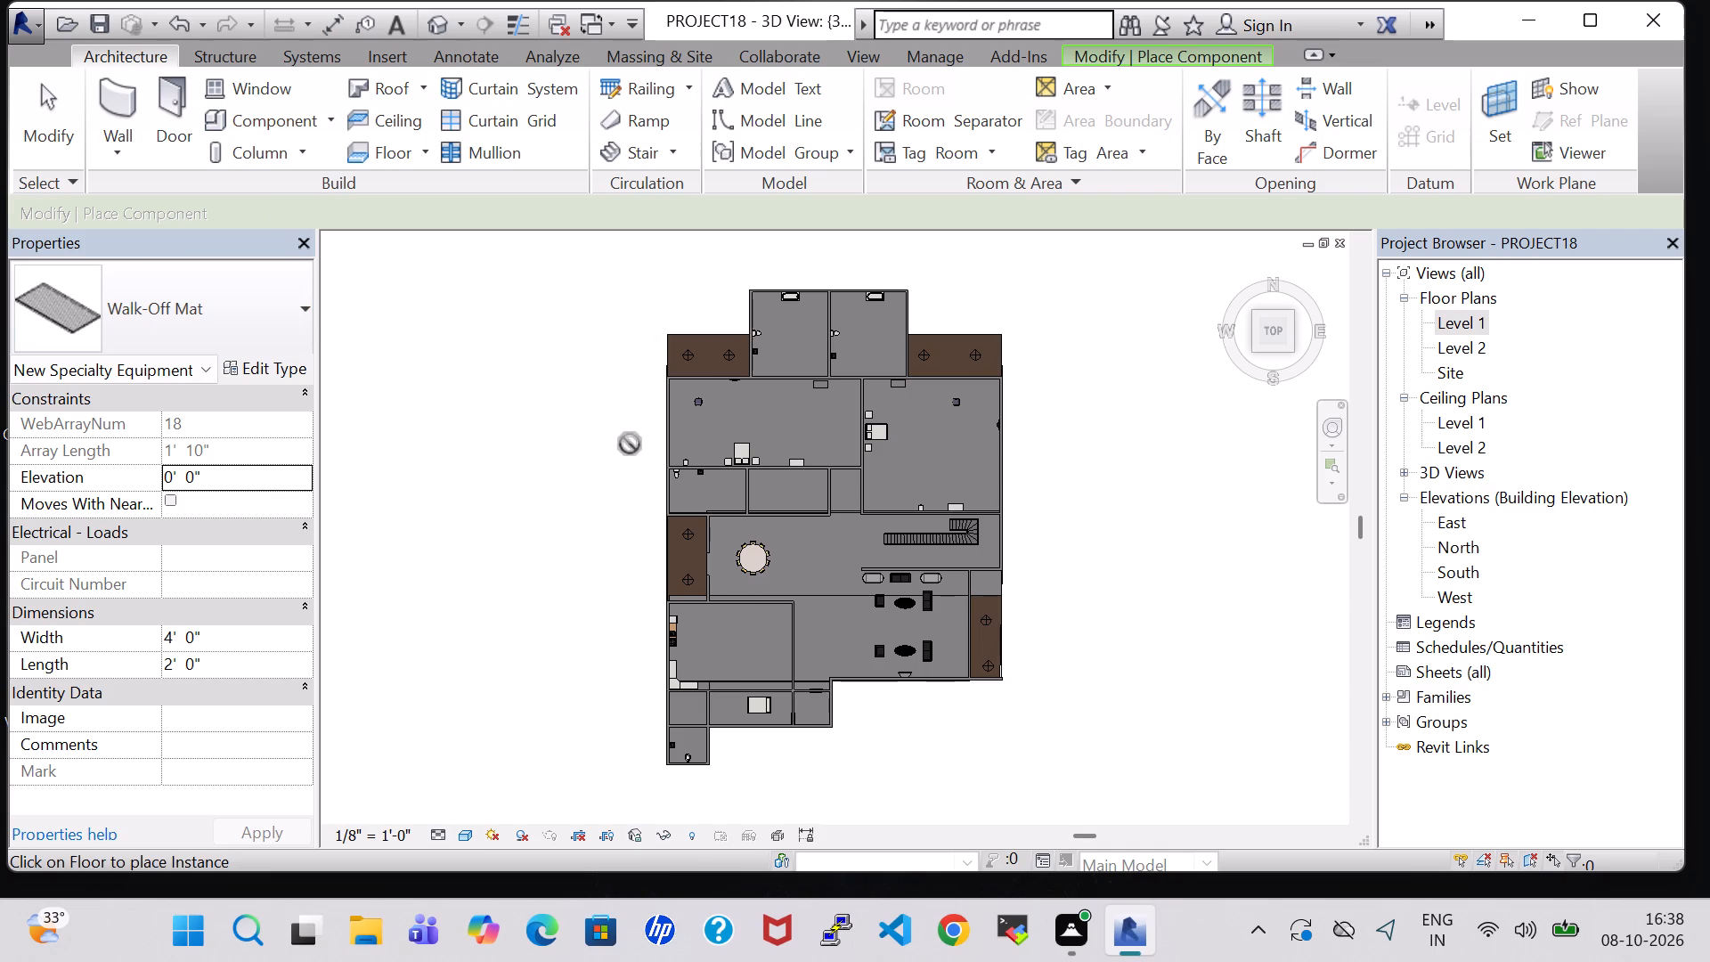
{"action": "key", "text": "Escape"}
{"action": "left_click", "coordinate": [265, 118]}
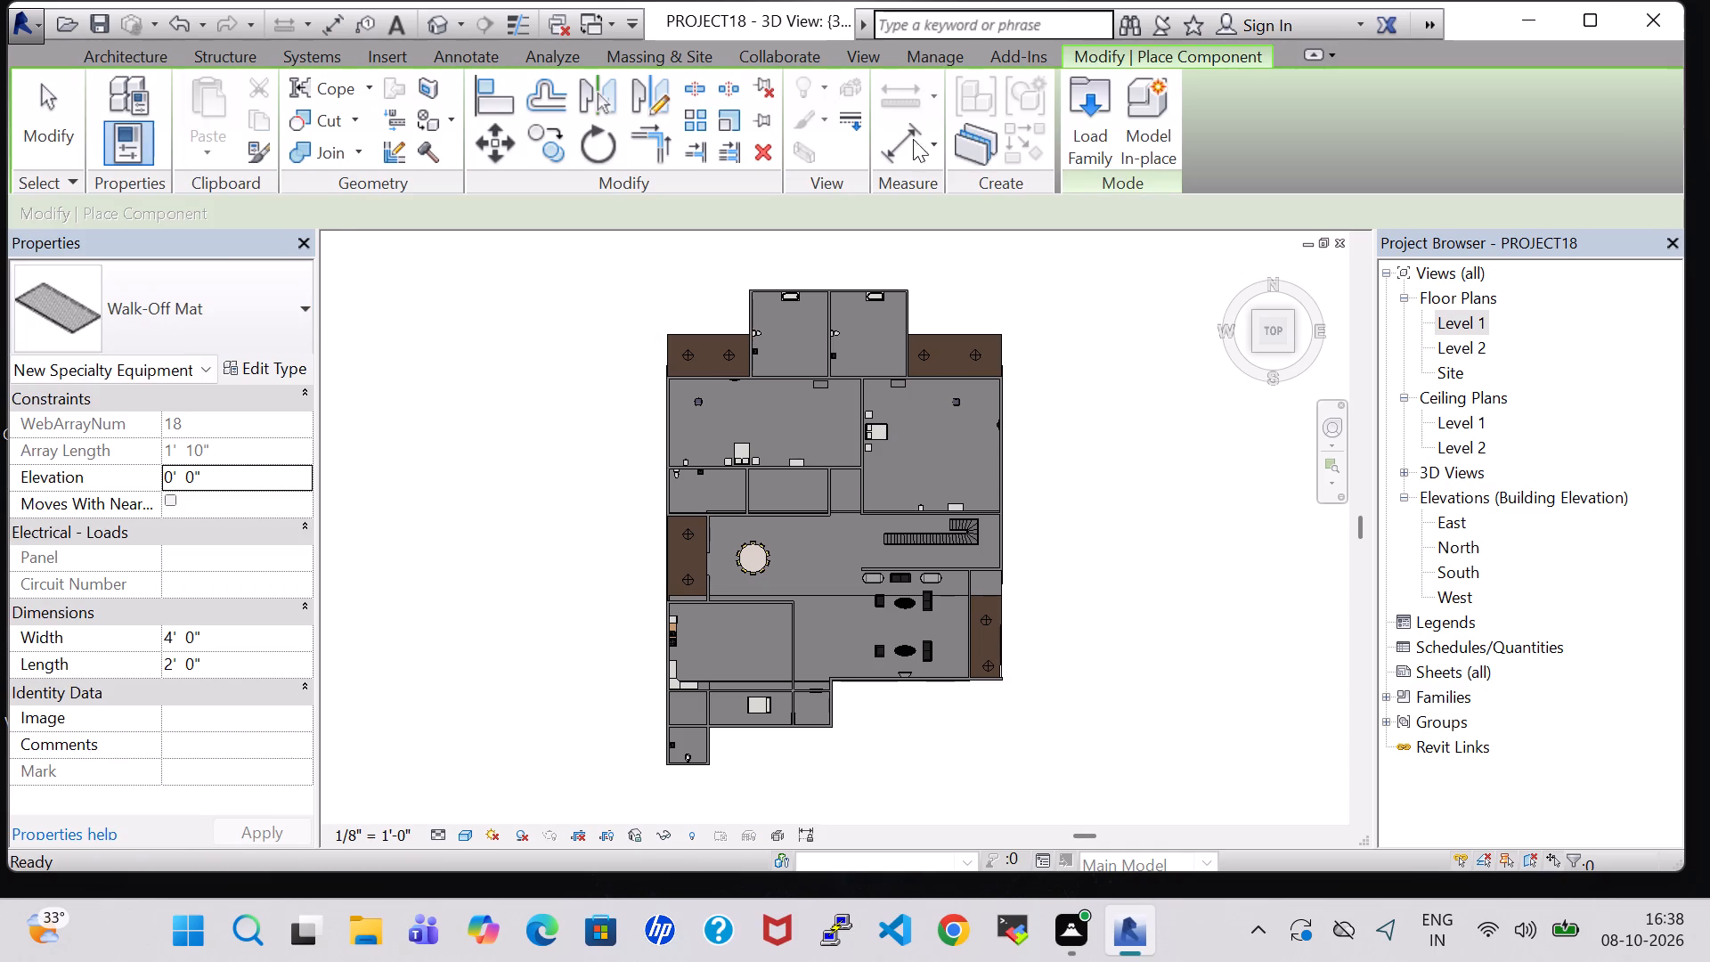
{"action": "left_click", "coordinate": [1105, 136]}
{"action": "scroll", "coordinate": [848, 459], "scroll_direction": "down", "scroll_amount": 1}
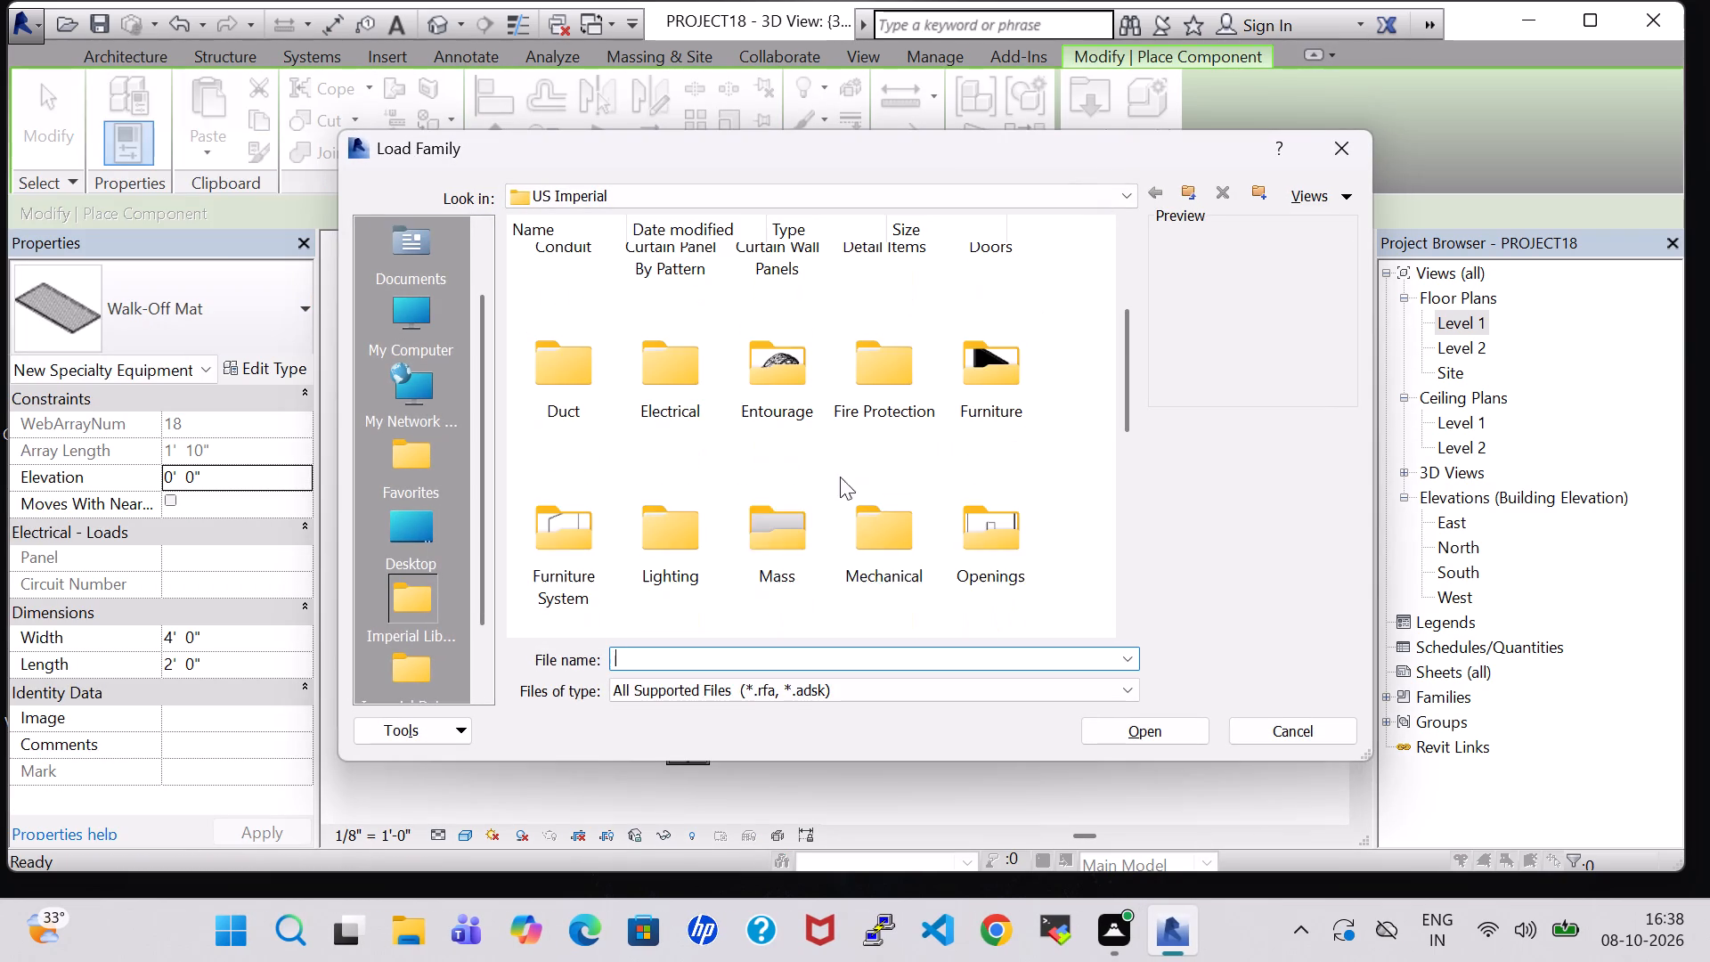
{"action": "double_click", "coordinate": [773, 381]}
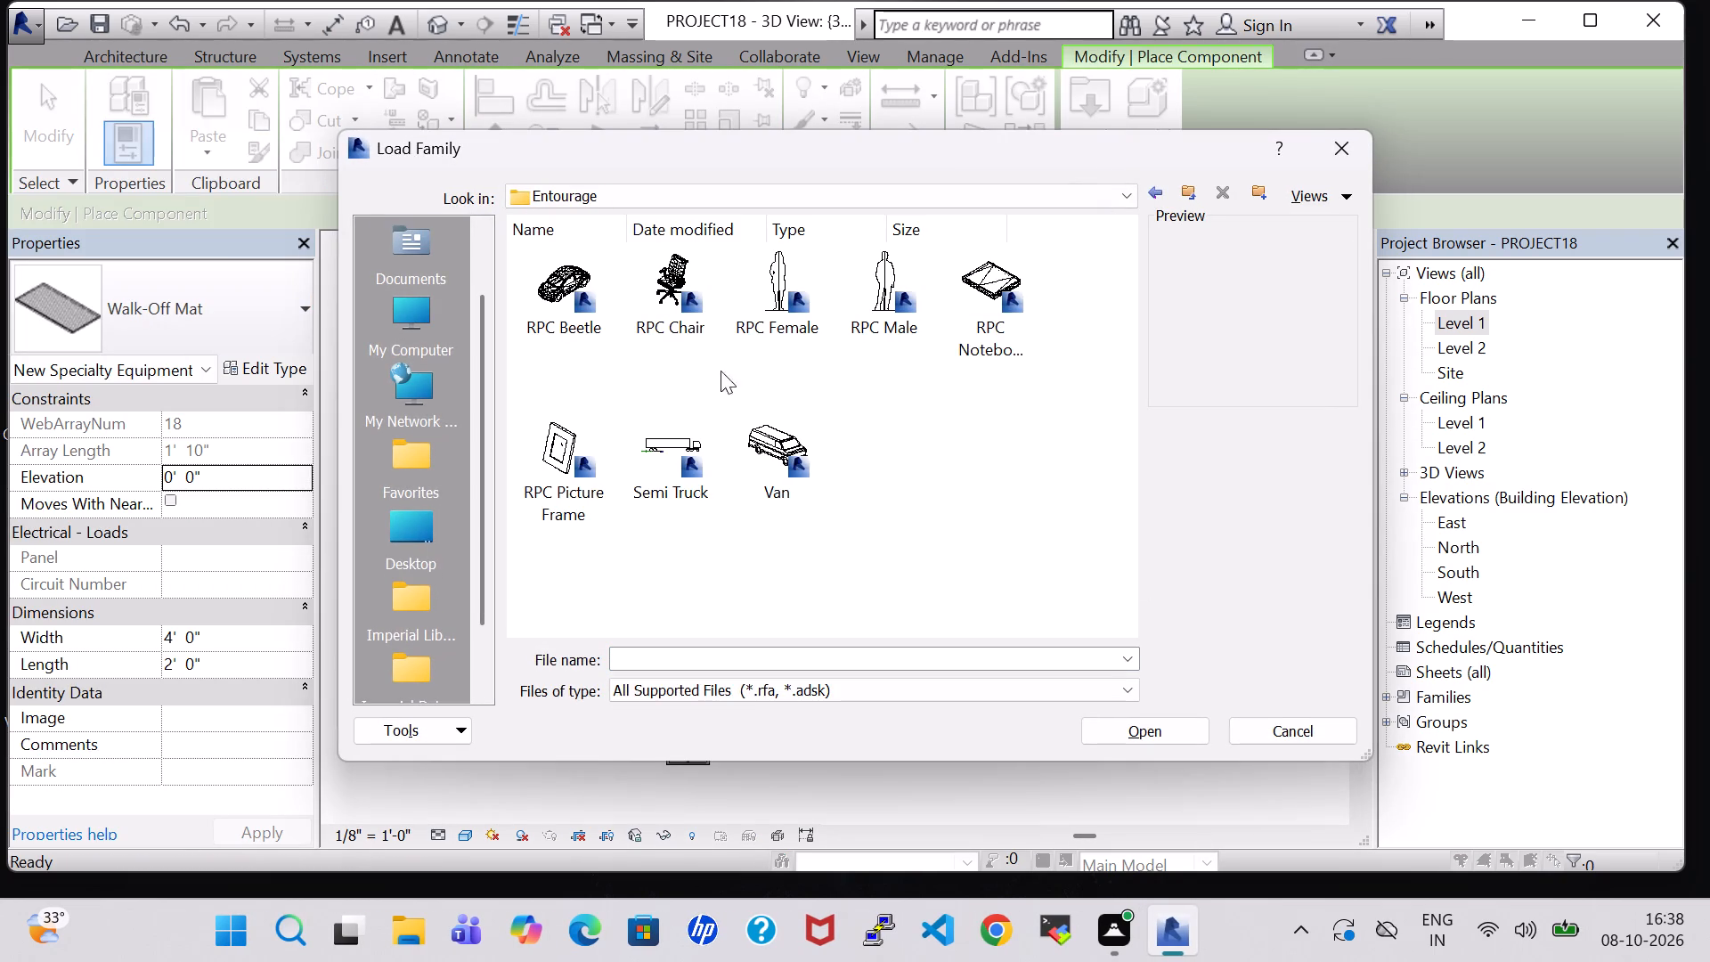
{"action": "left_click", "coordinate": [576, 306]}
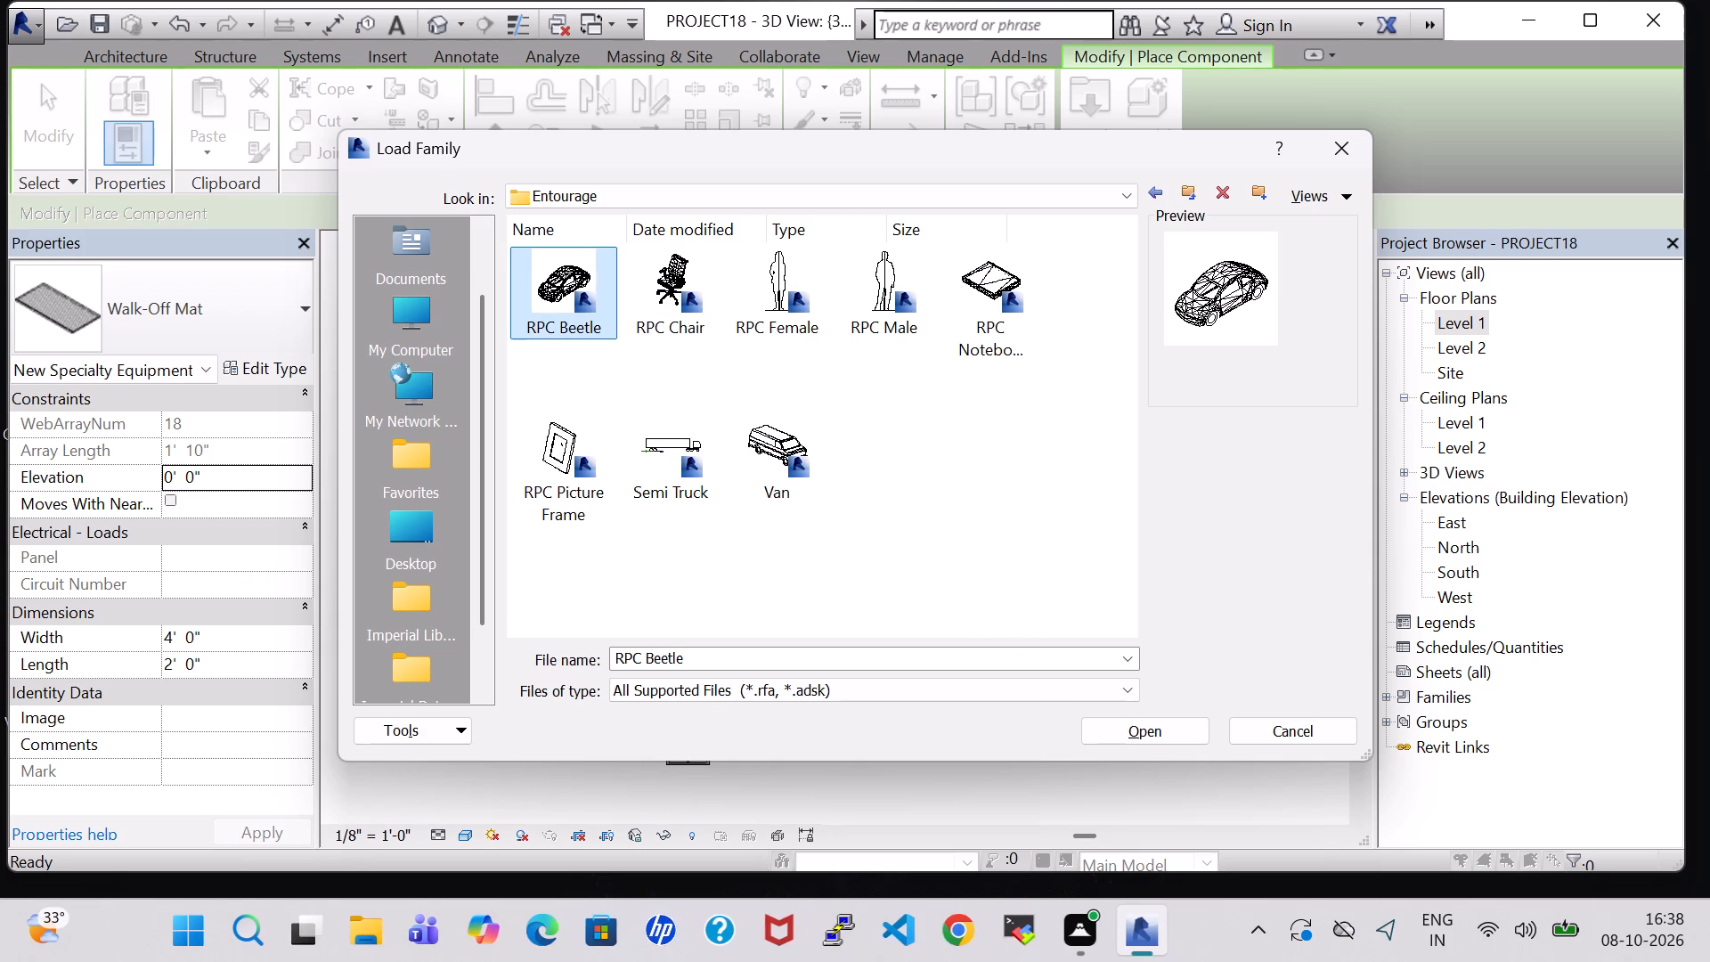
{"action": "left_click", "coordinate": [1109, 732]}
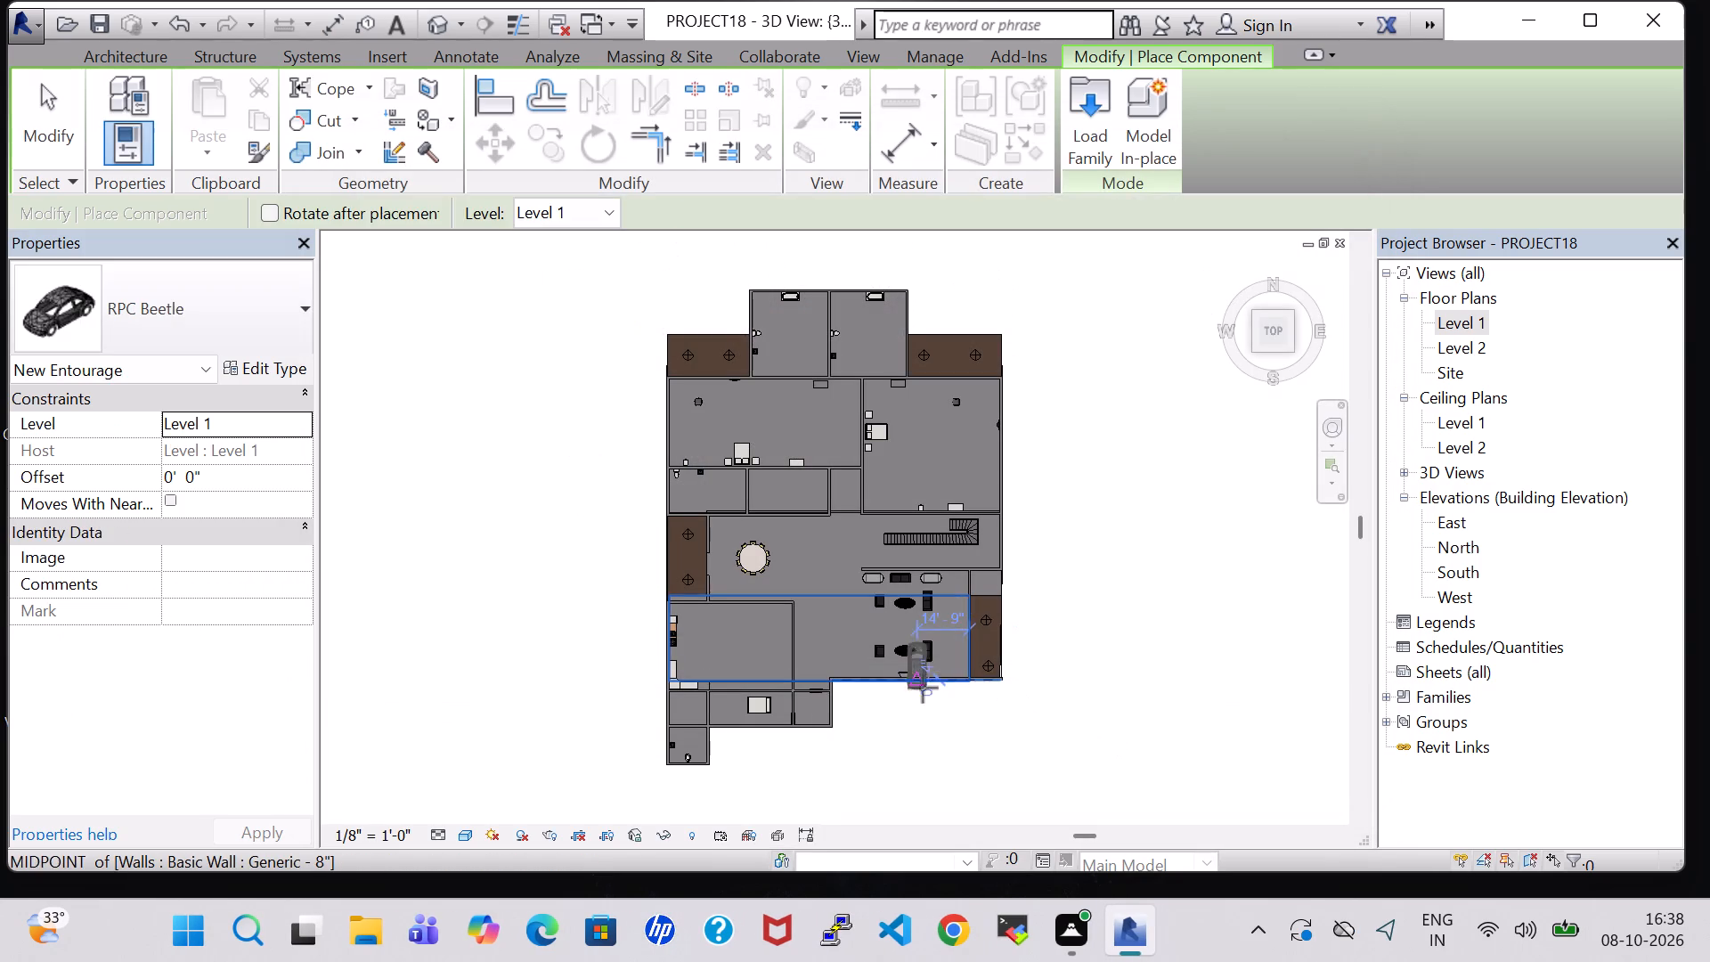
Place the RPC Beetle on Level 1 outside the living room, rotated parallel to its outer wall, about 26' 0" from the foyer wall.
{"action": "key", "text": "space"}
{"action": "scroll", "coordinate": [920, 723], "scroll_direction": "up", "scroll_amount": 6}
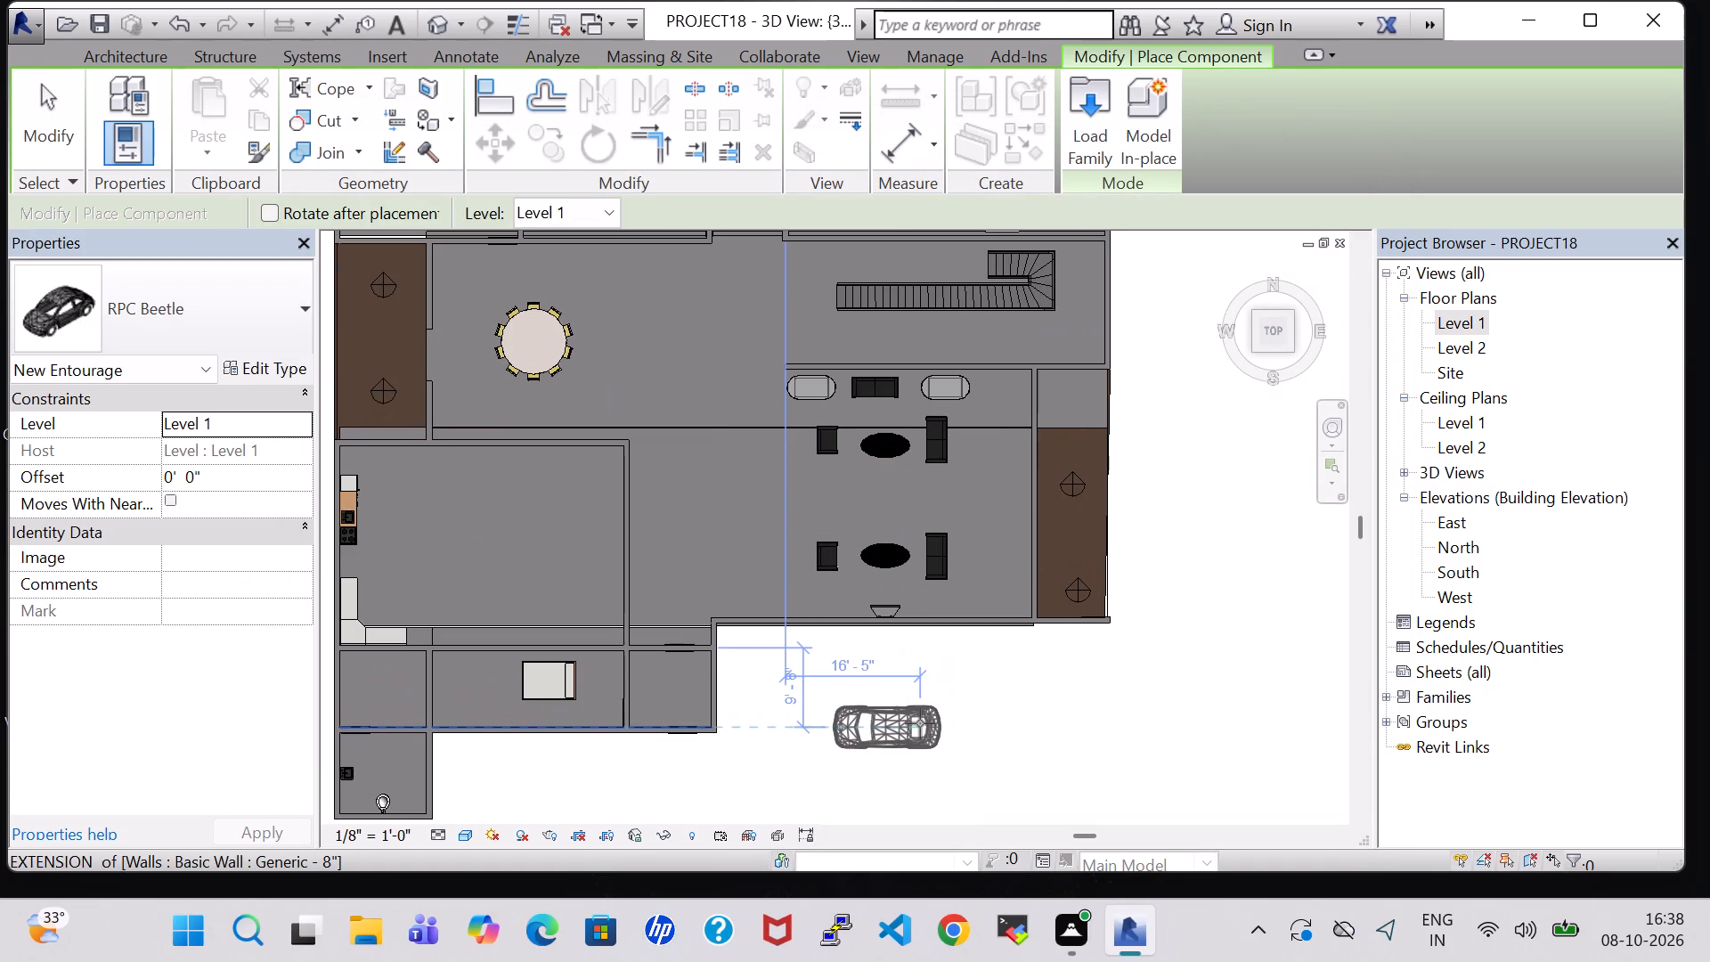
{"action": "left_click", "coordinate": [927, 684]}
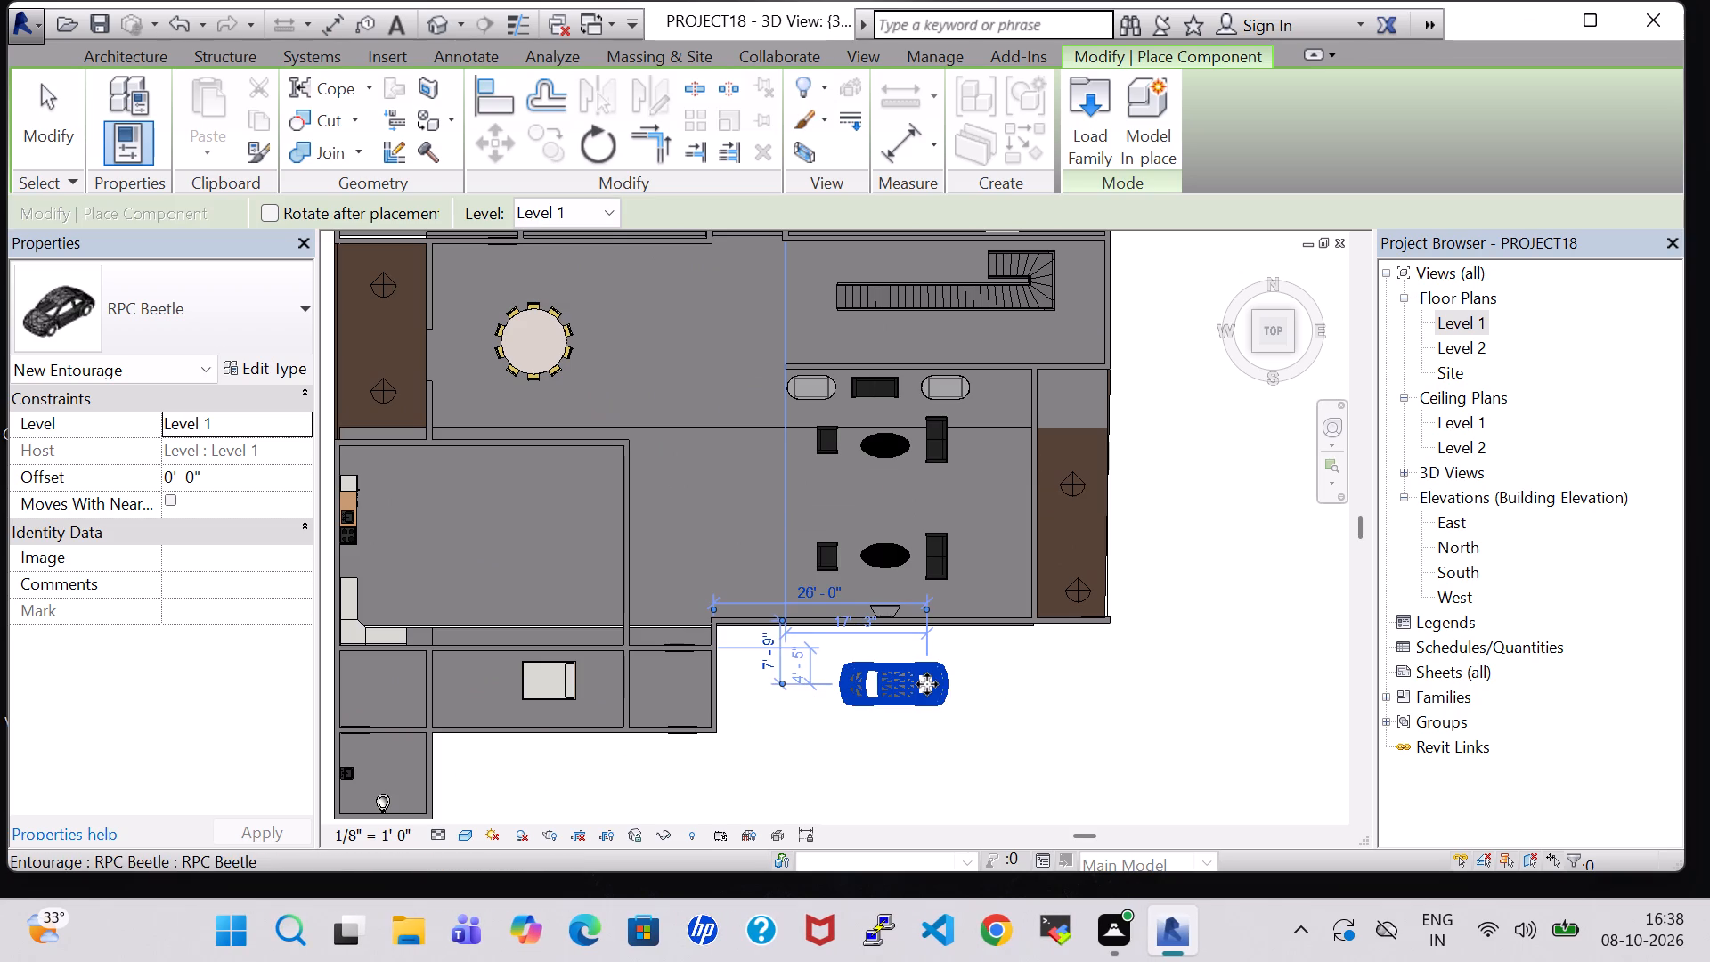
{"action": "key", "text": "Escape"}
{"action": "key", "text": "Escape"}
{"action": "scroll", "coordinate": [927, 684], "scroll_direction": "down", "scroll_amount": 5}
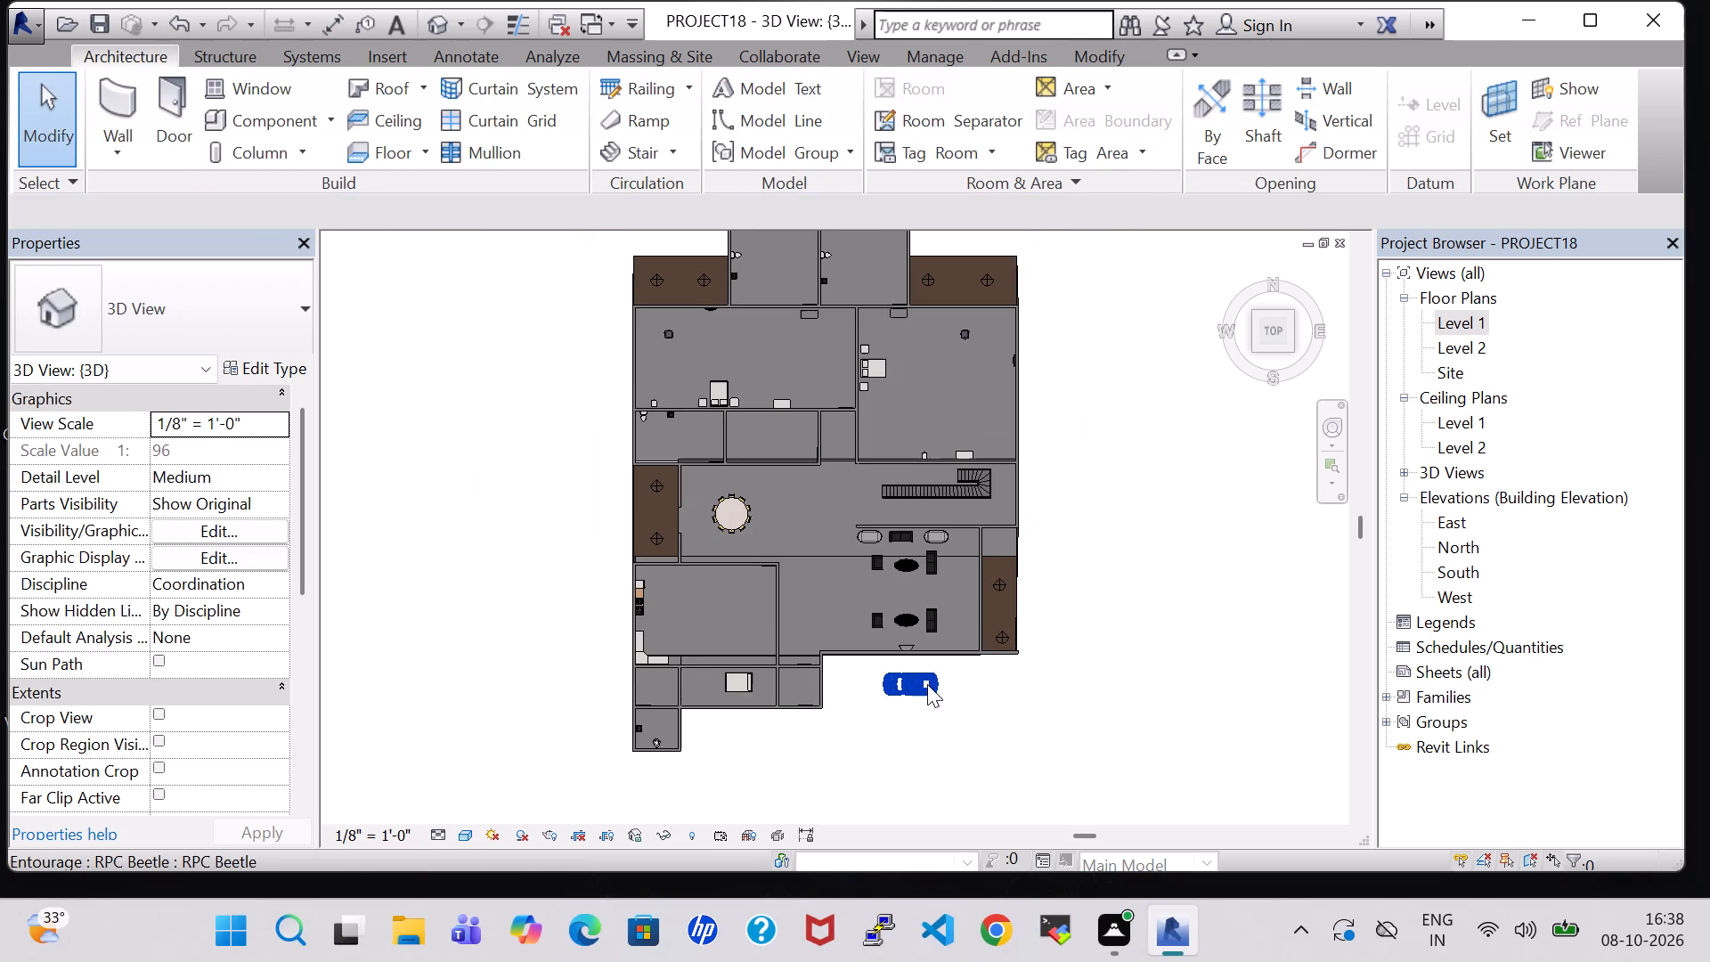
On the Level 1 plan, place a tagged room in the open area at the end of the car farthest from the foyer.
{"action": "double_click", "coordinate": [1474, 313]}
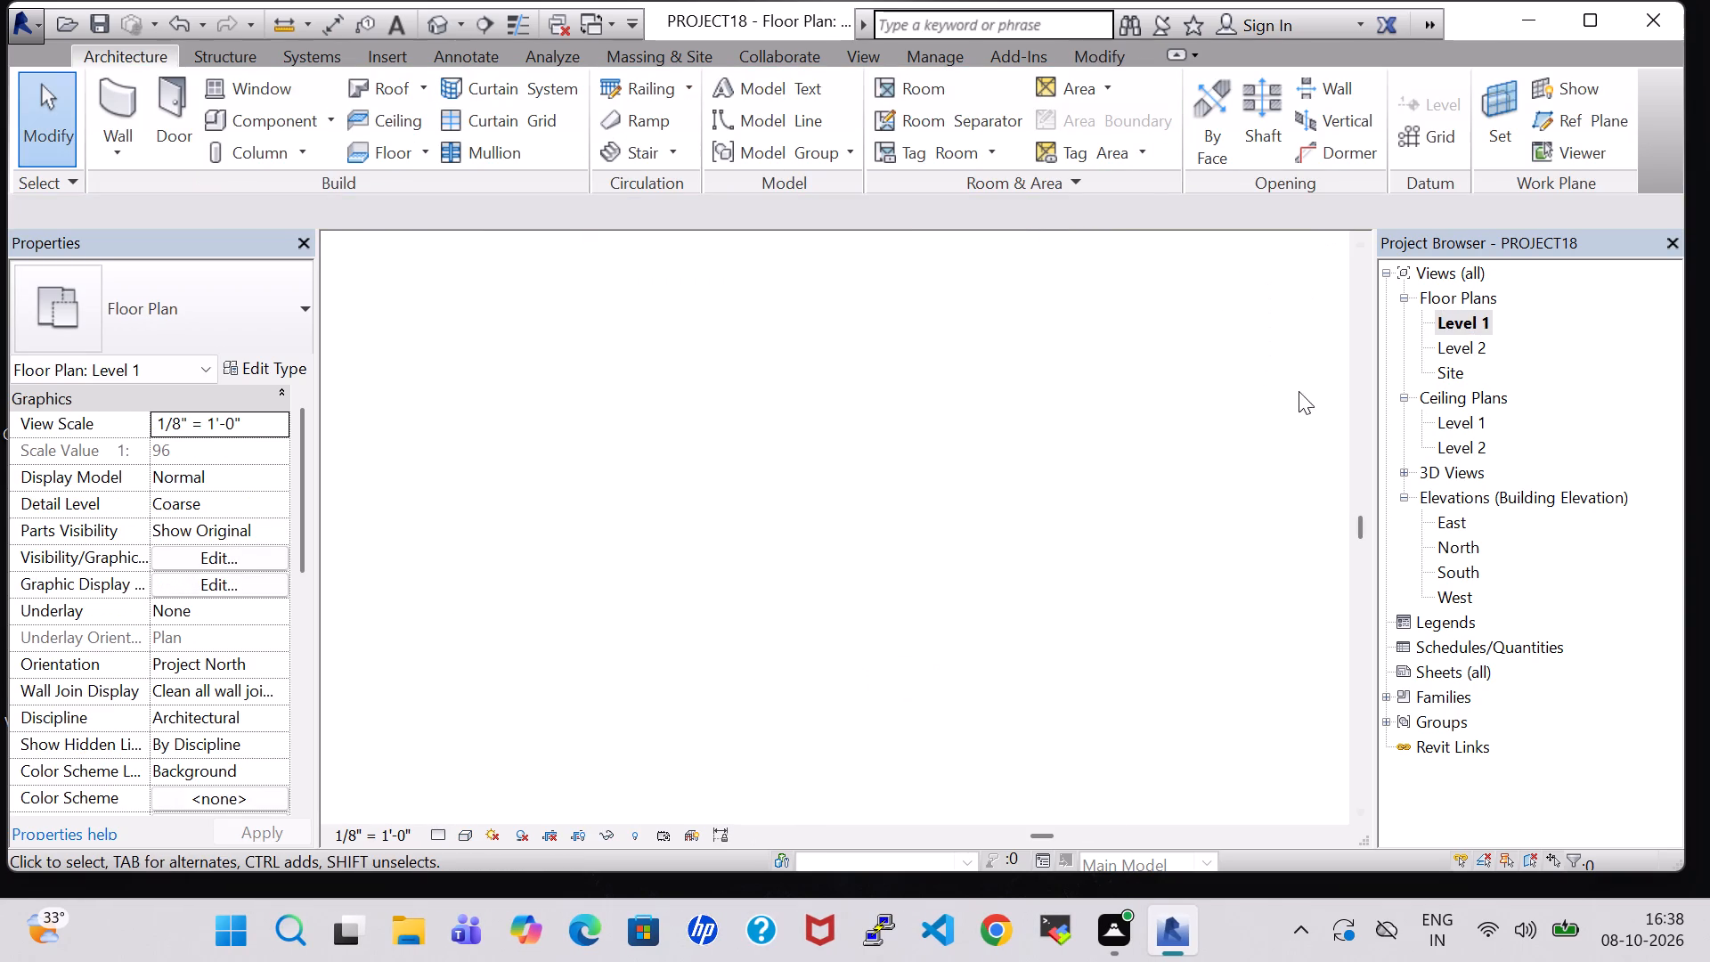
{"action": "scroll", "coordinate": [1228, 425], "scroll_direction": "down", "scroll_amount": 2}
{"action": "middle_click_drag", "start_coordinate": [1195, 667], "coordinate": [1111, 548]}
{"action": "scroll", "coordinate": [1111, 548], "scroll_direction": "up", "scroll_amount": 5}
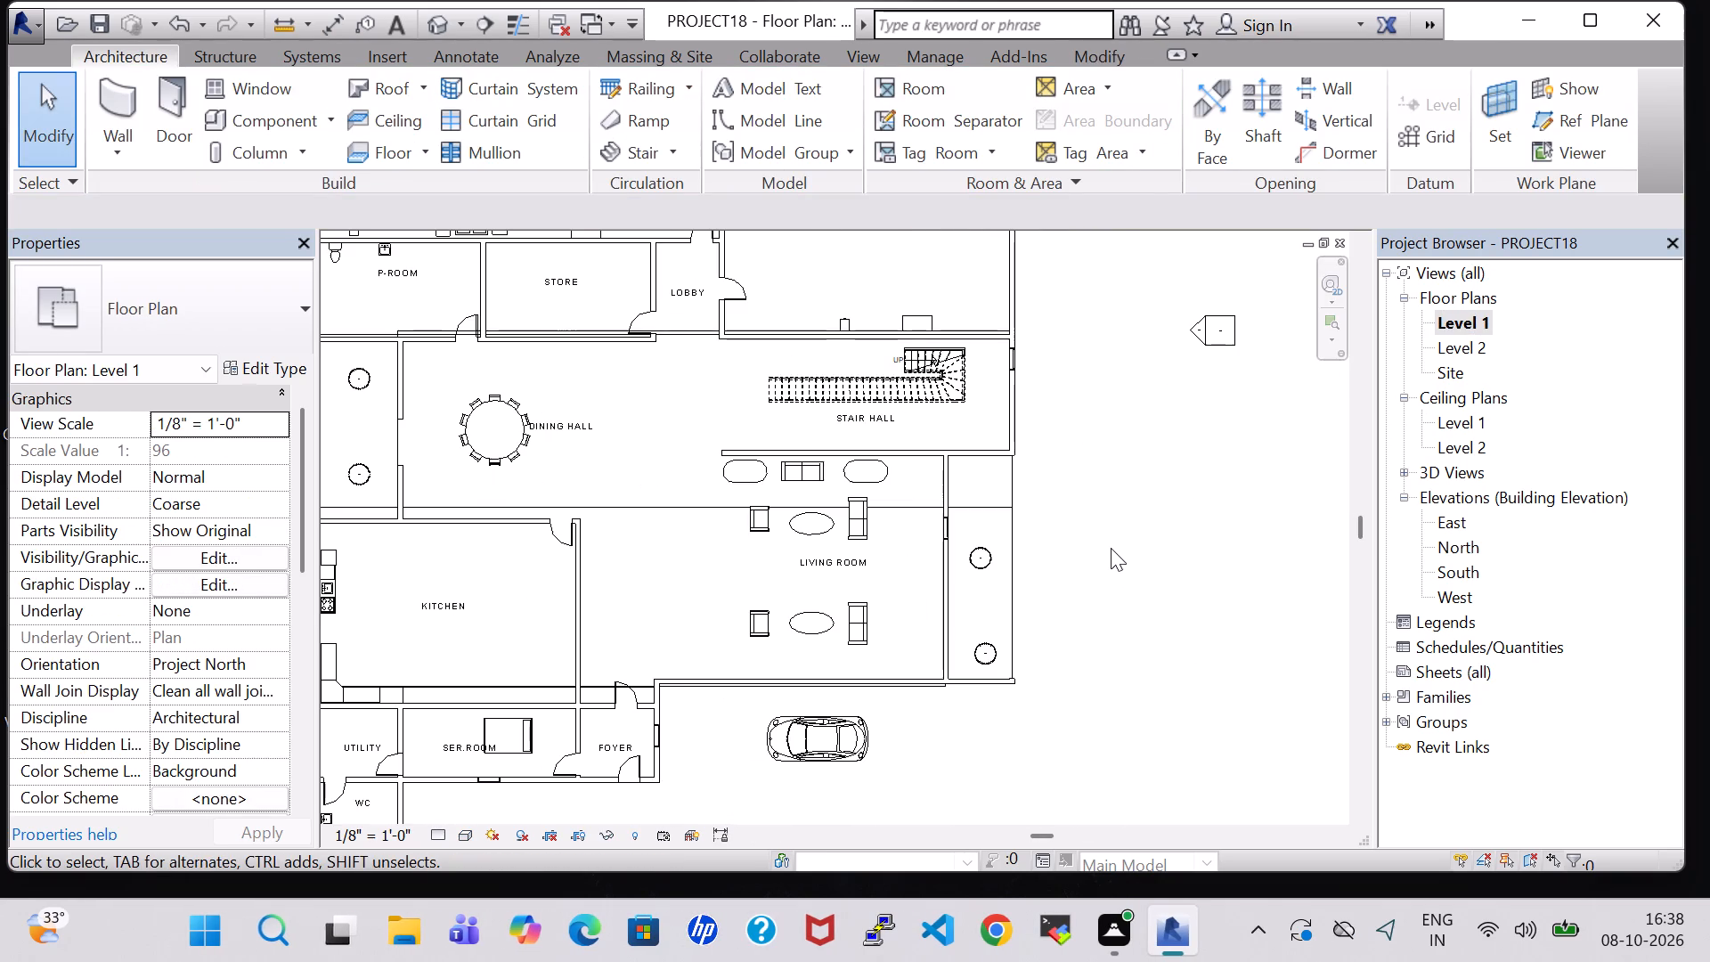
{"action": "left_click", "coordinate": [924, 88]}
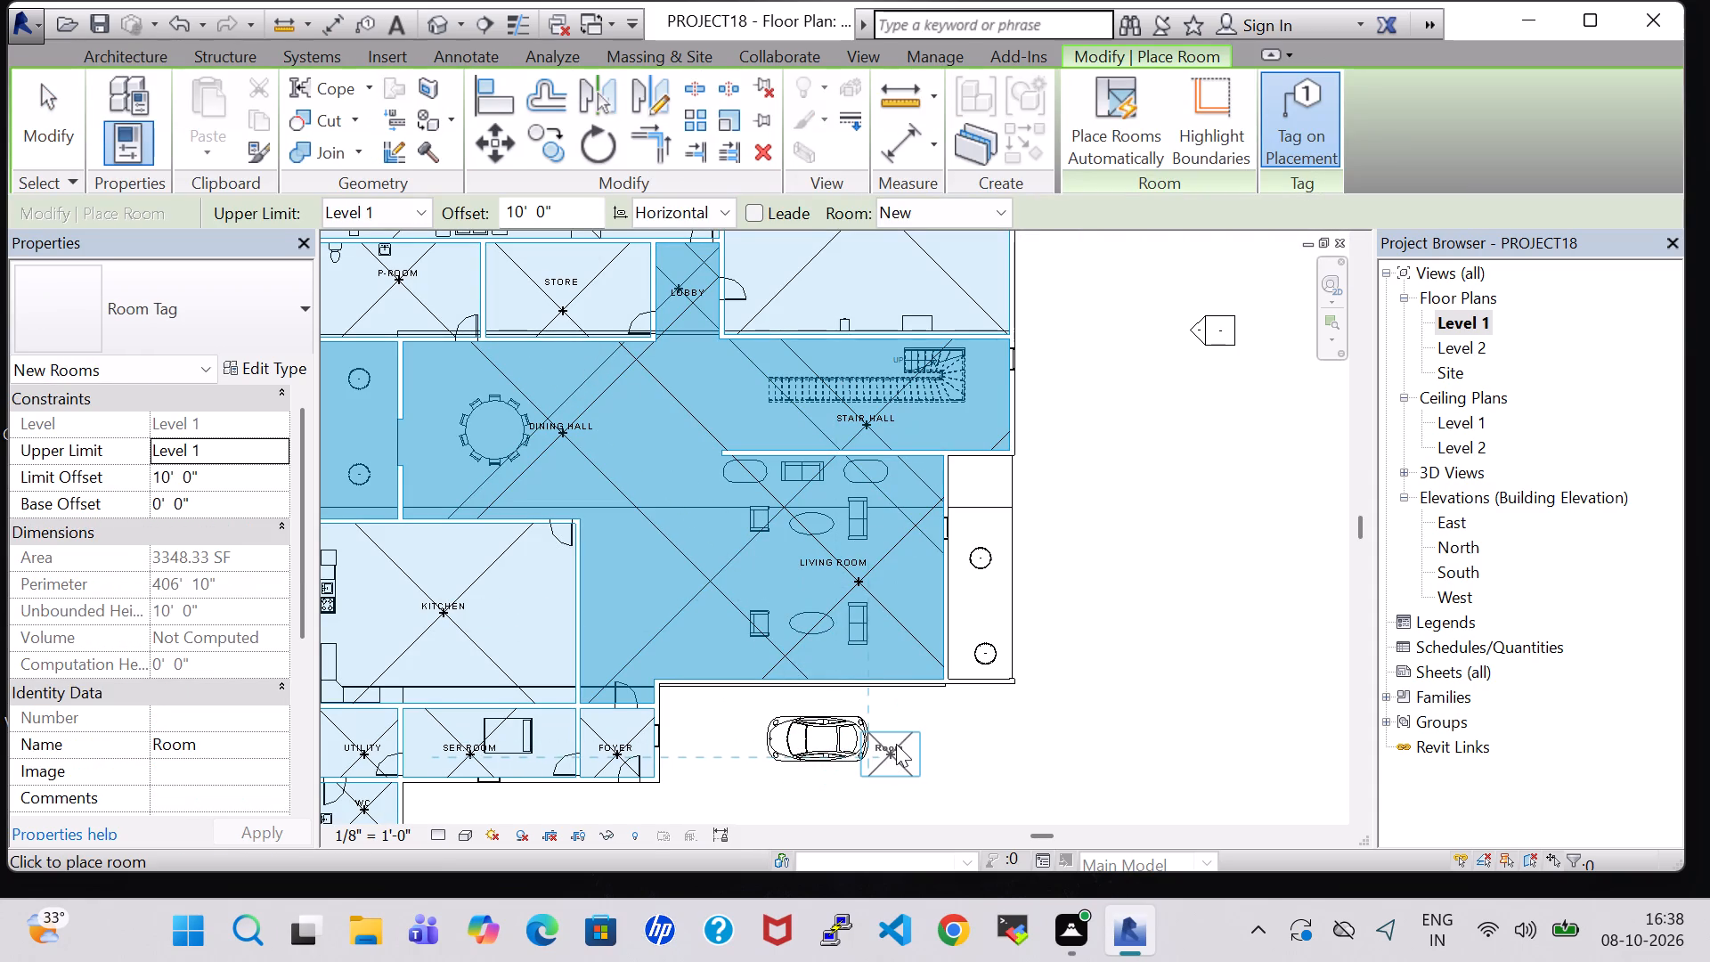
{"action": "left_click", "coordinate": [896, 744]}
{"action": "key", "text": "Escape"}
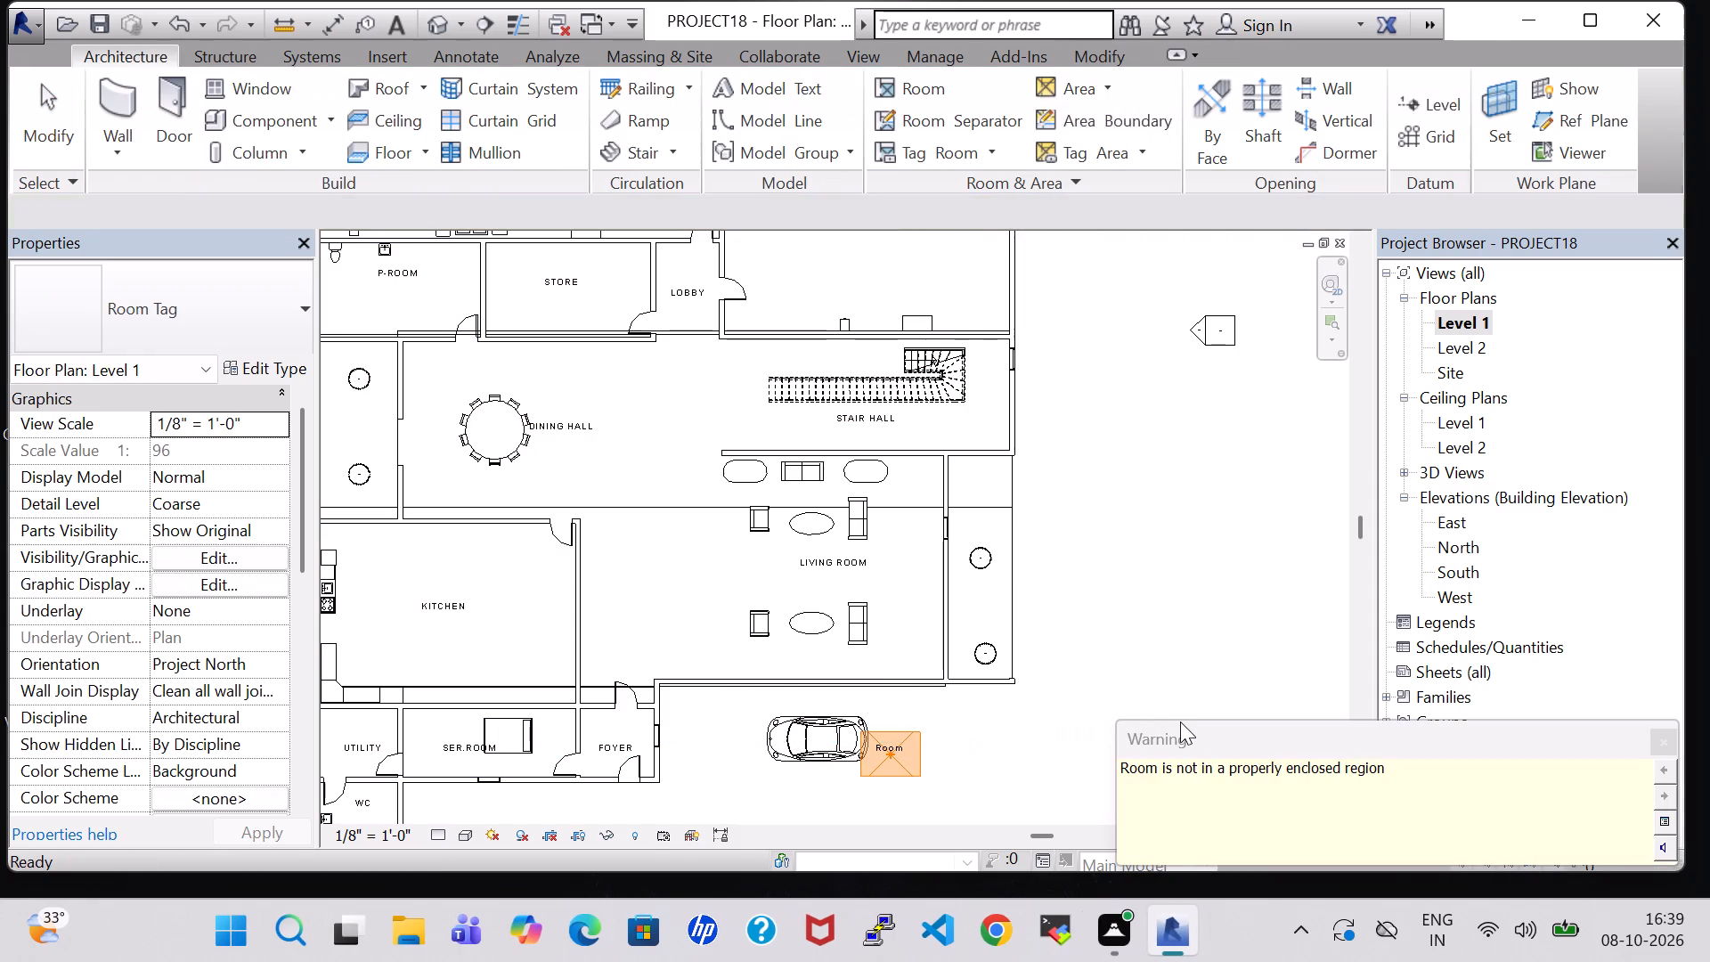
{"action": "key", "text": "Escape"}
Rename the new room beside the car as PARKING.
{"action": "double_click", "coordinate": [898, 739]}
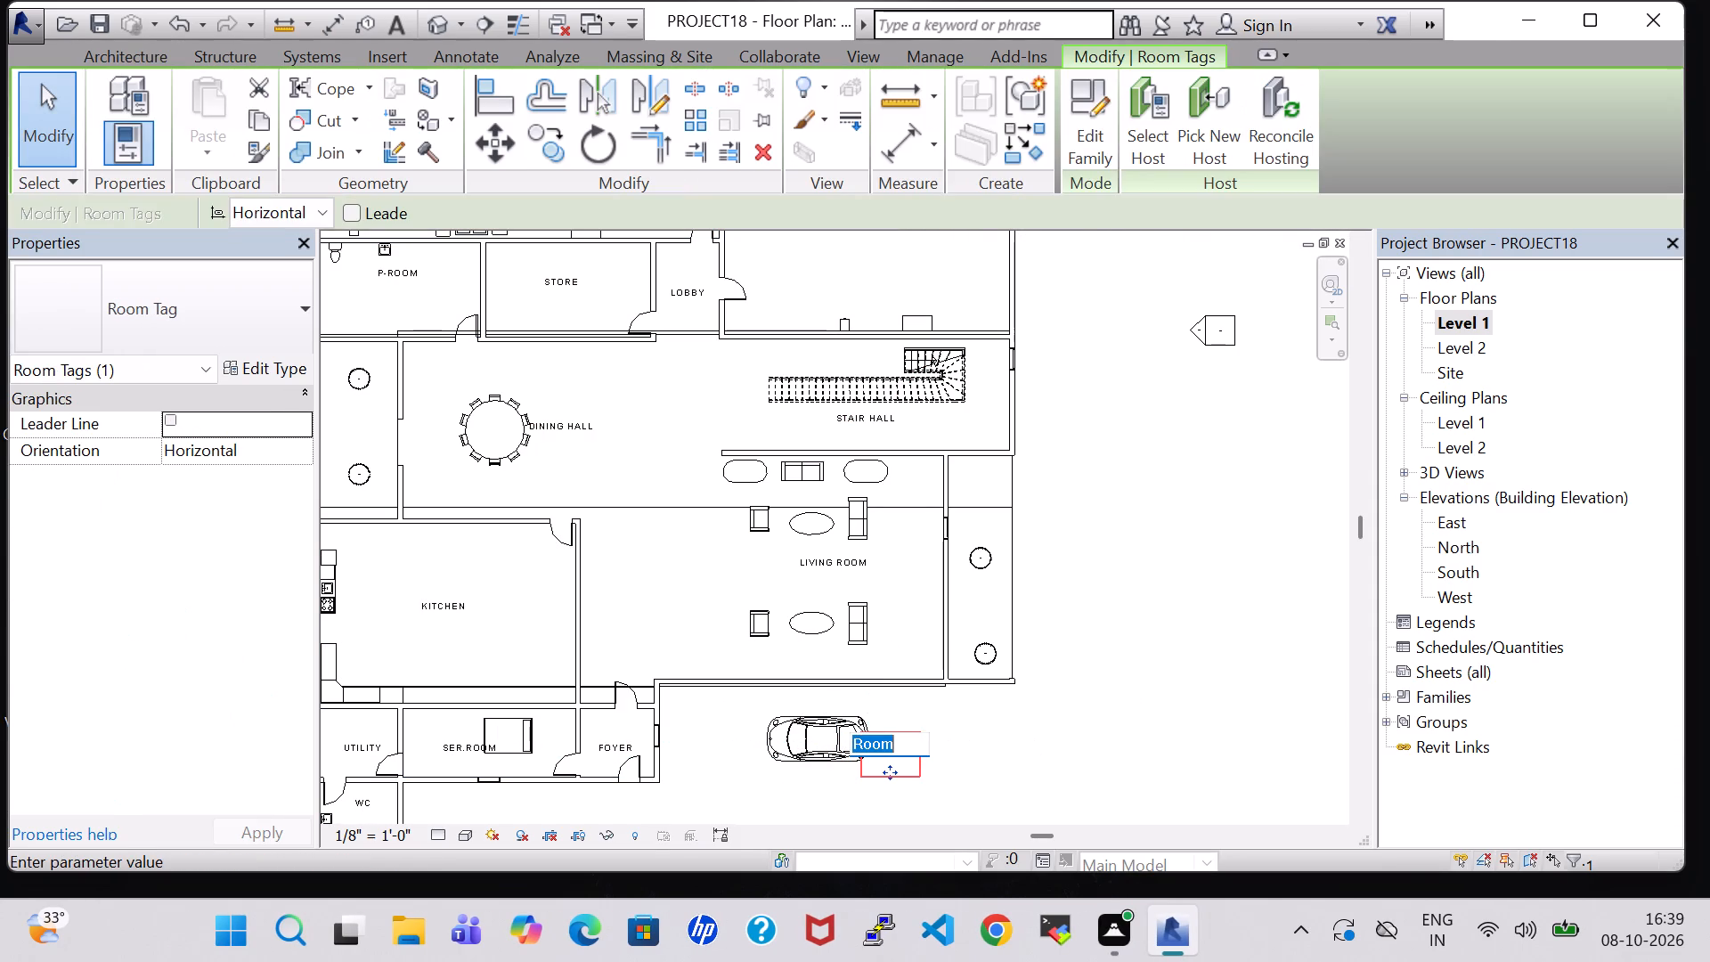
{"action": "key", "text": "BackSpace"}
{"action": "type", "text": "PARKING"}
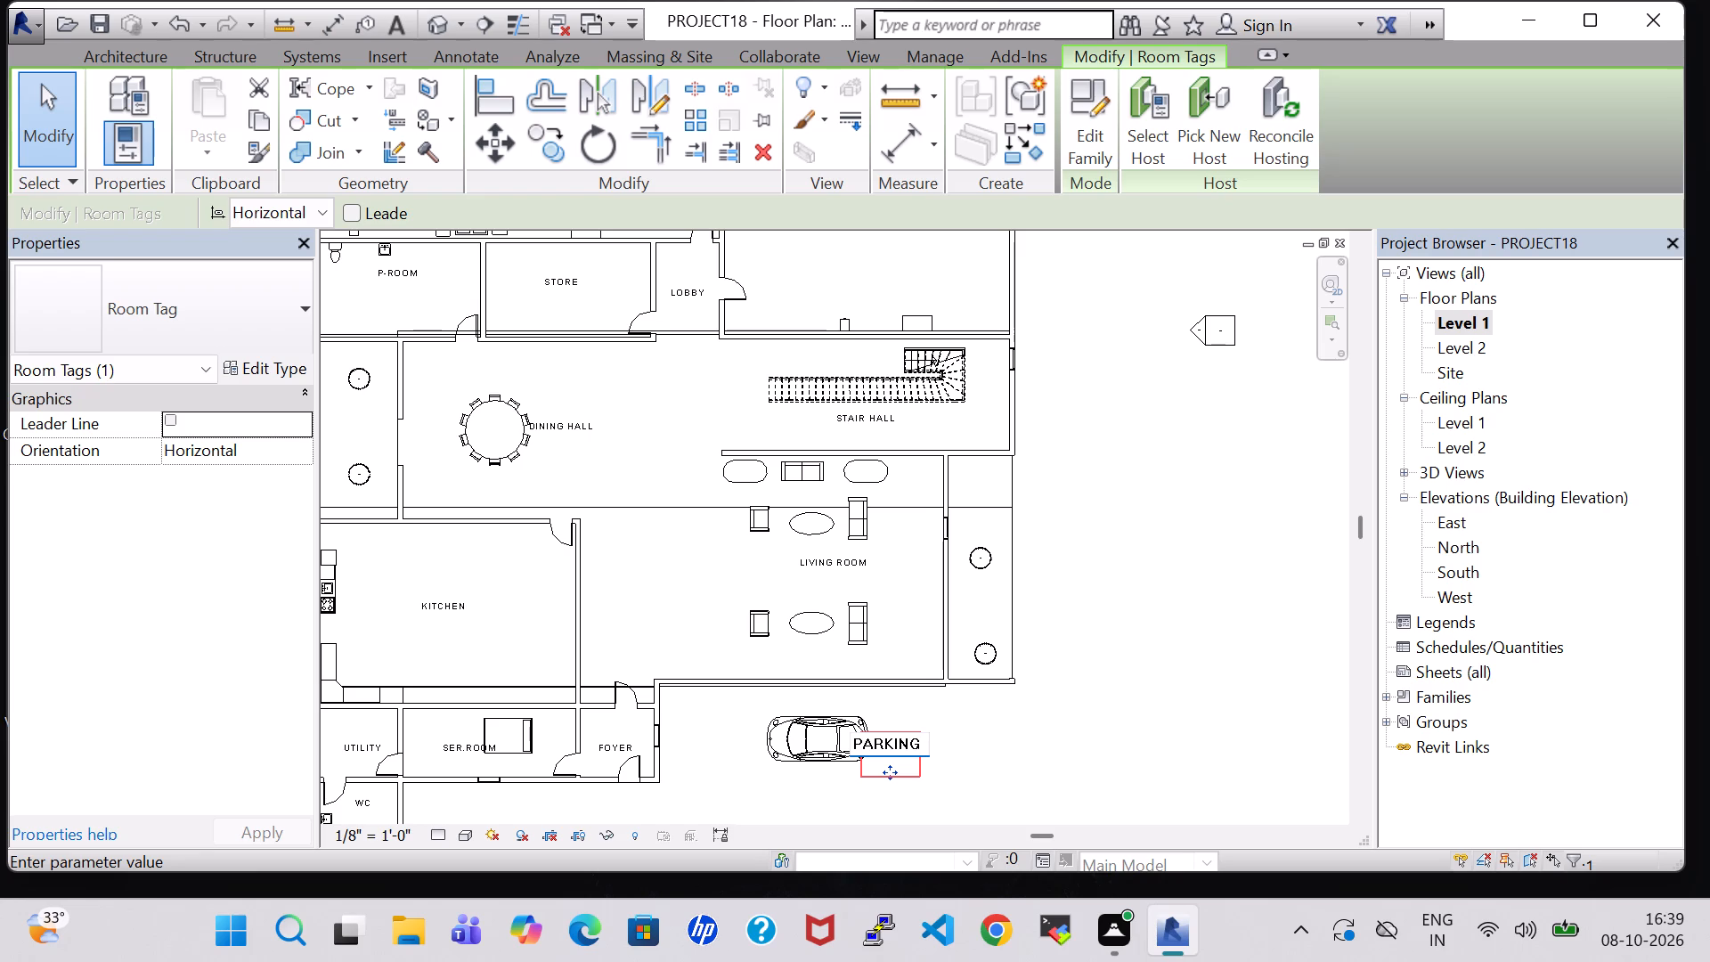
{"action": "key", "text": "Return"}
Move the PARKING room tag across the car into the gap between the car and the foyer wall.
{"action": "key", "text": "Up"}
{"action": "key", "text": "Up"}
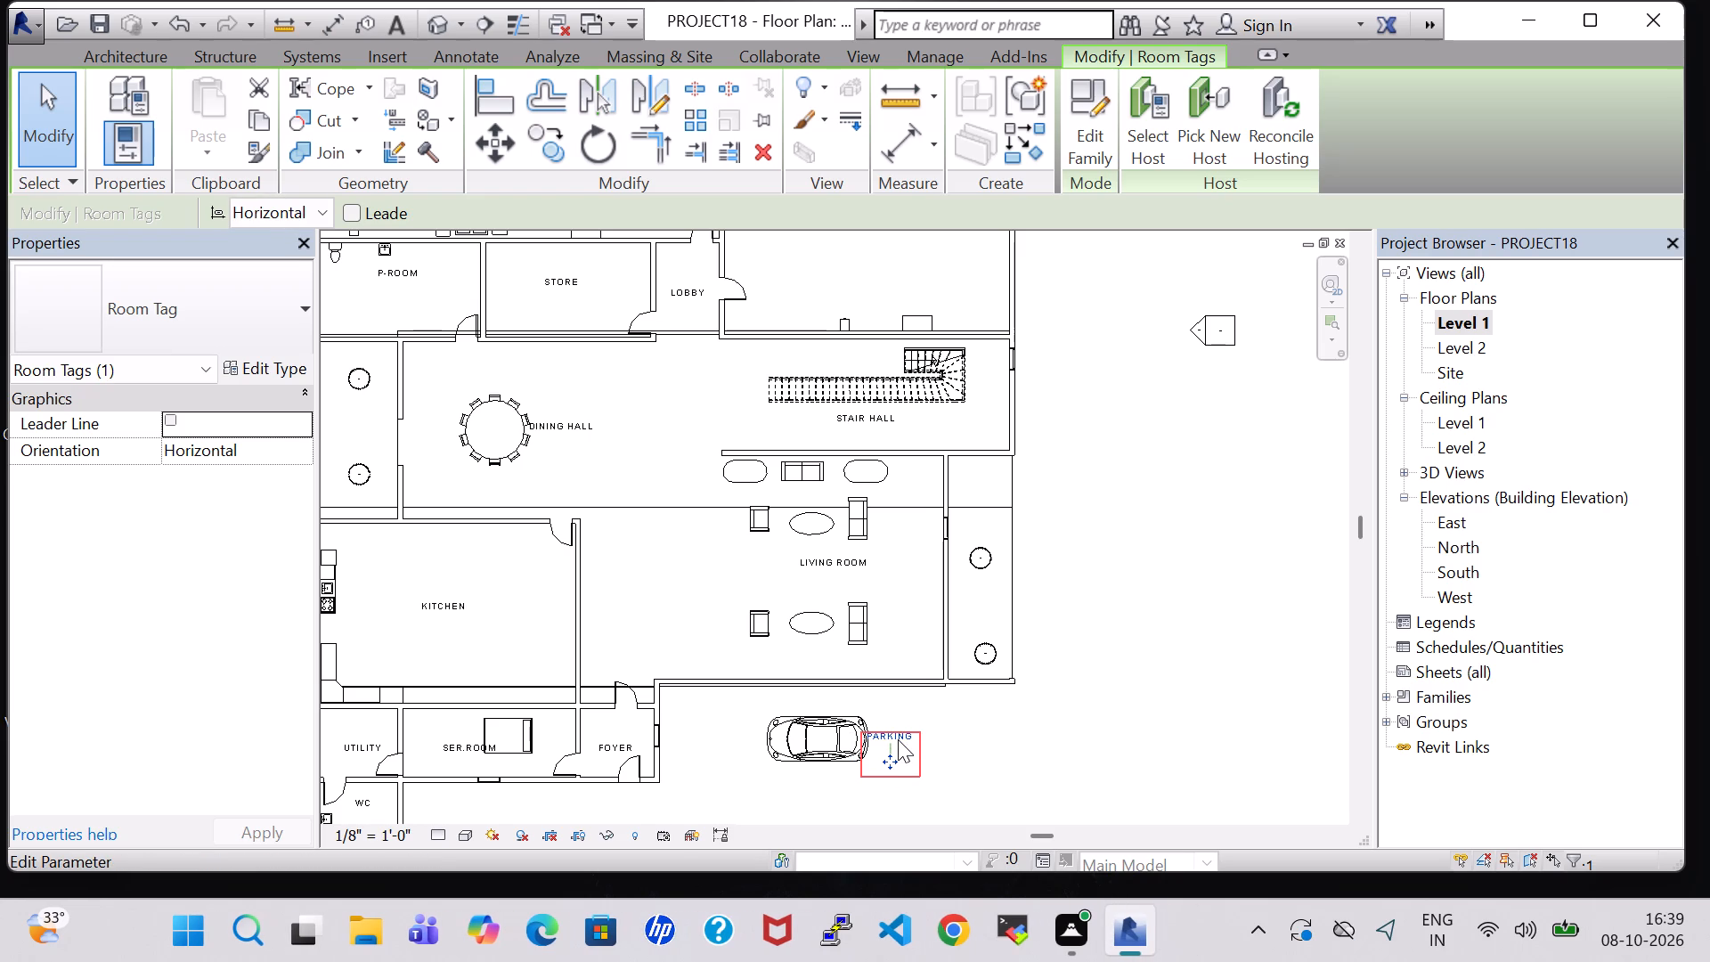
{"action": "key", "text": "Right"}
{"action": "key", "text": "Right"}
{"action": "key", "text": "Left"}
{"action": "key", "text": "Left"}
{"action": "key", "text": "Left"}
{"action": "key", "text": "Left"}
{"action": "key", "text": "Left"}
{"action": "key", "text": "Left"}
{"action": "key", "text": "Left"}
{"action": "key", "text": "Left"}
{"action": "key", "text": "Left"}
{"action": "key", "text": "Left"}
{"action": "key", "text": "Left"}
{"action": "key", "text": "Left"}
{"action": "key", "text": "Left"}
{"action": "key", "text": "Left"}
{"action": "key", "text": "Left"}
{"action": "key", "text": "Left"}
{"action": "key", "text": "Left"}
{"action": "key", "text": "Left"}
{"action": "key", "text": "Left"}
{"action": "key", "text": "Left"}
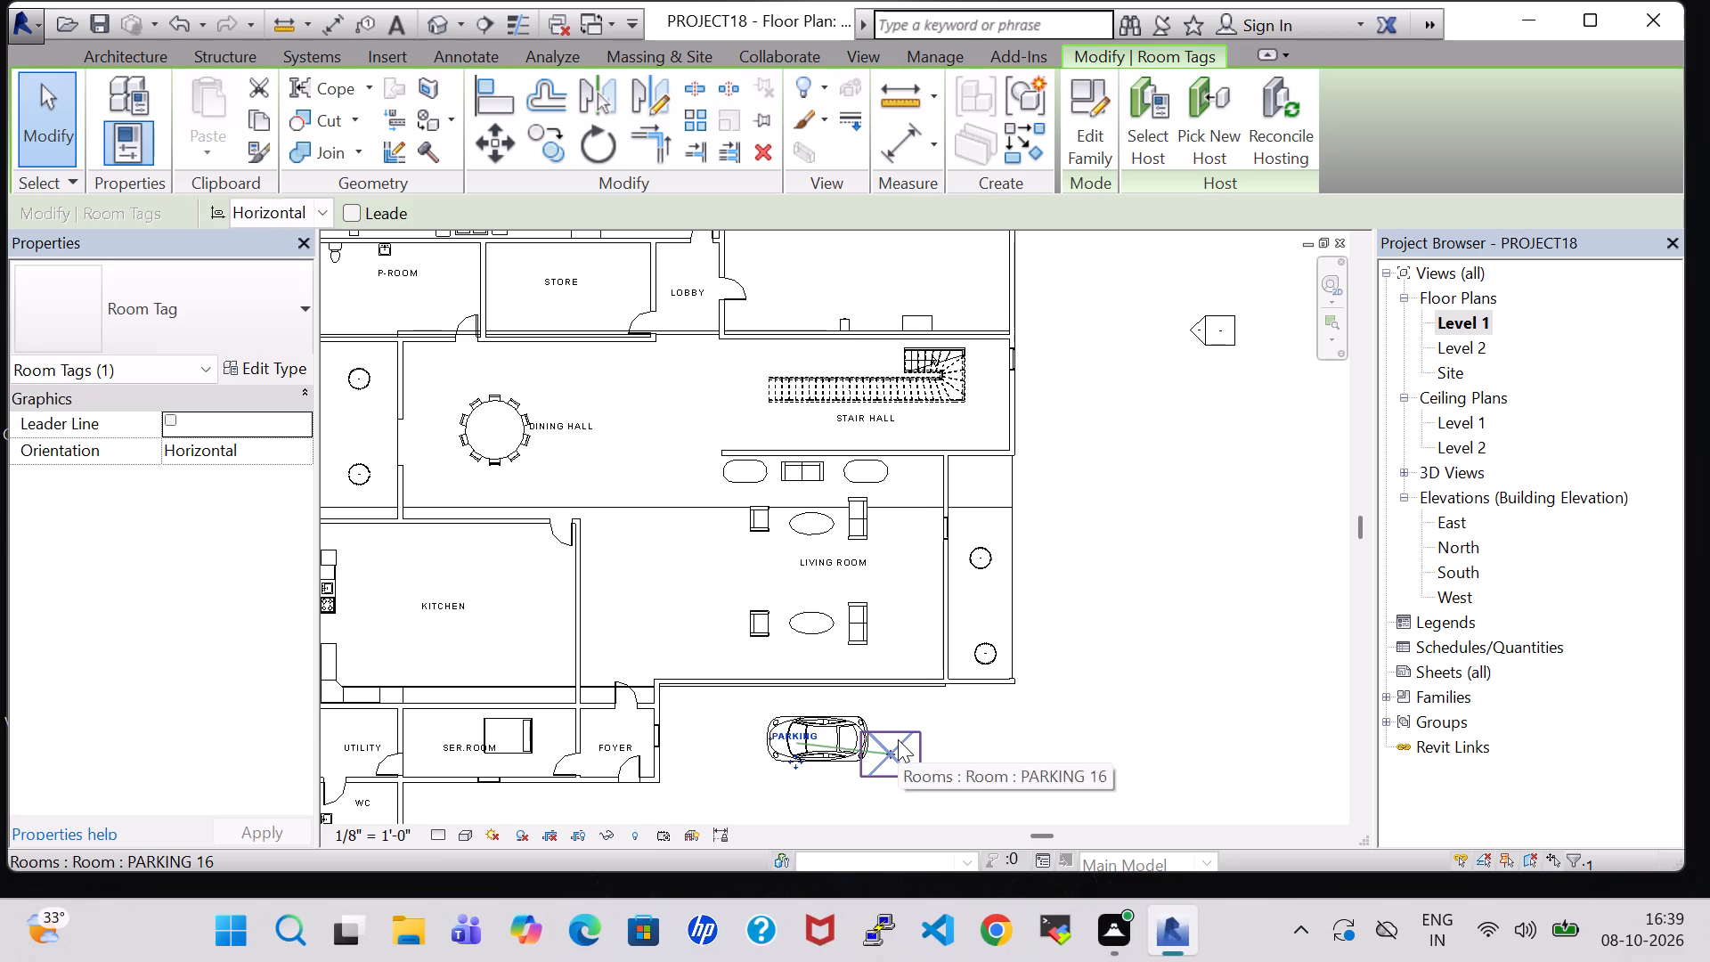
{"action": "key", "text": "Left"}
{"action": "key", "text": "Left"}
{"action": "key", "text": "Left"}
{"action": "key", "text": "Left"}
{"action": "key", "text": "Left"}
{"action": "key", "text": "Left"}
{"action": "key", "text": "Left"}
{"action": "key", "text": "Left"}
{"action": "key", "text": "Left"}
{"action": "key", "text": "Left"}
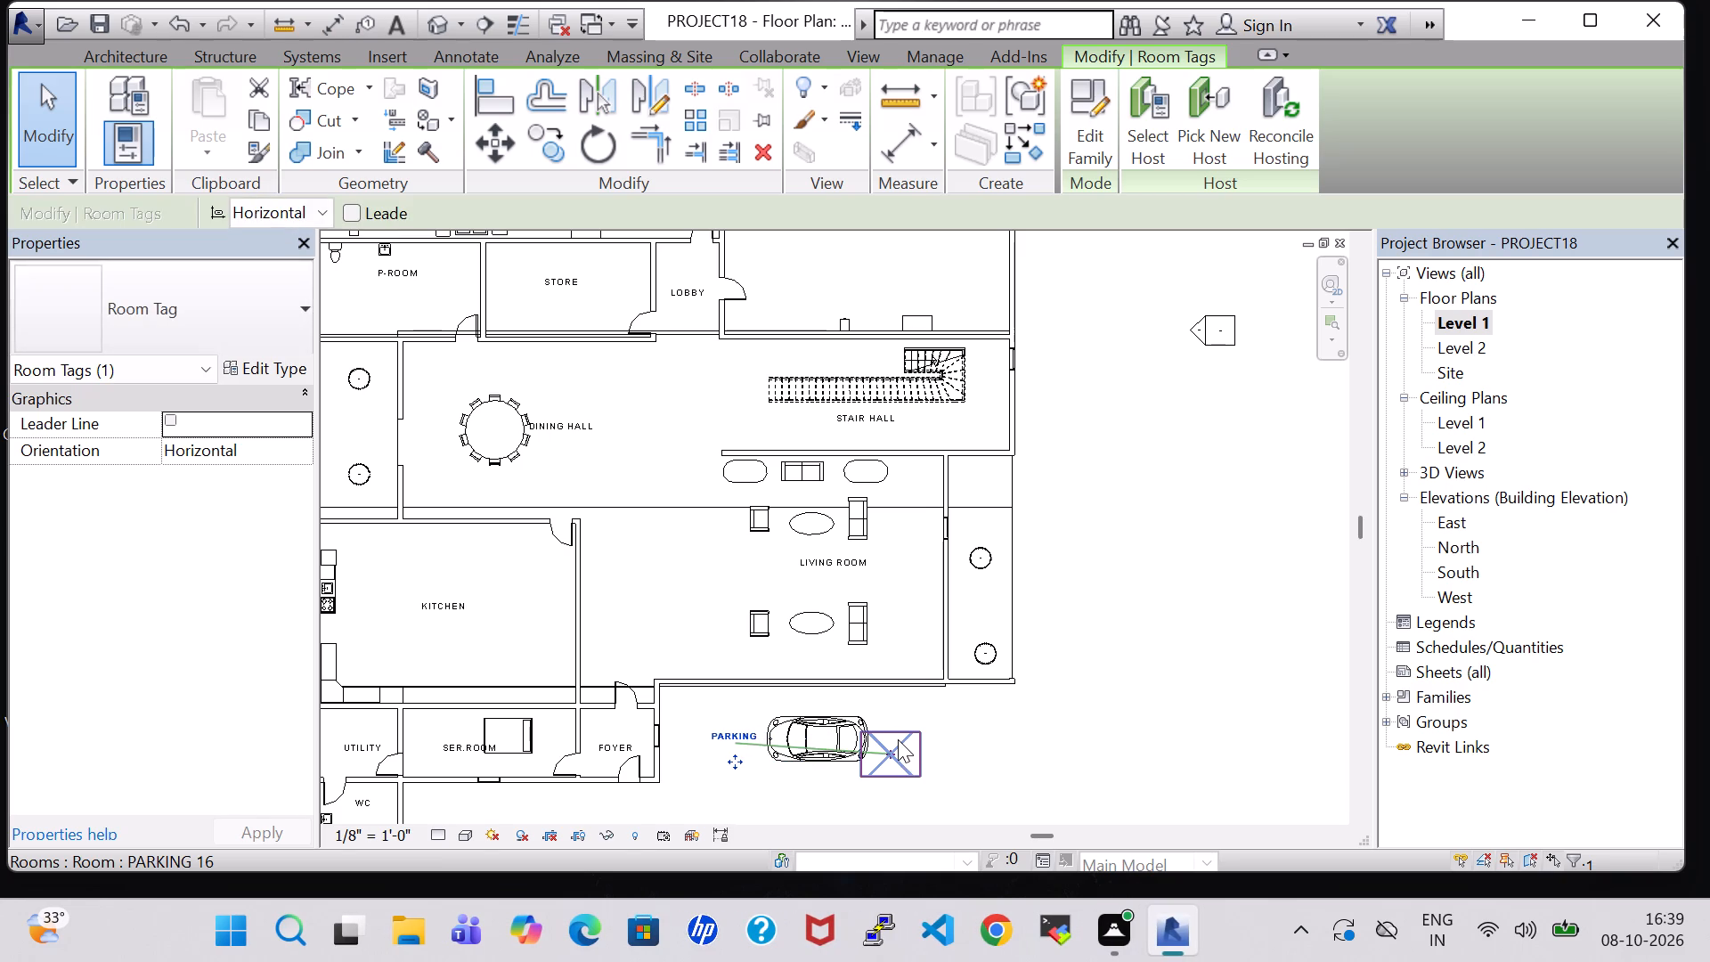
{"action": "key", "text": "Return"}
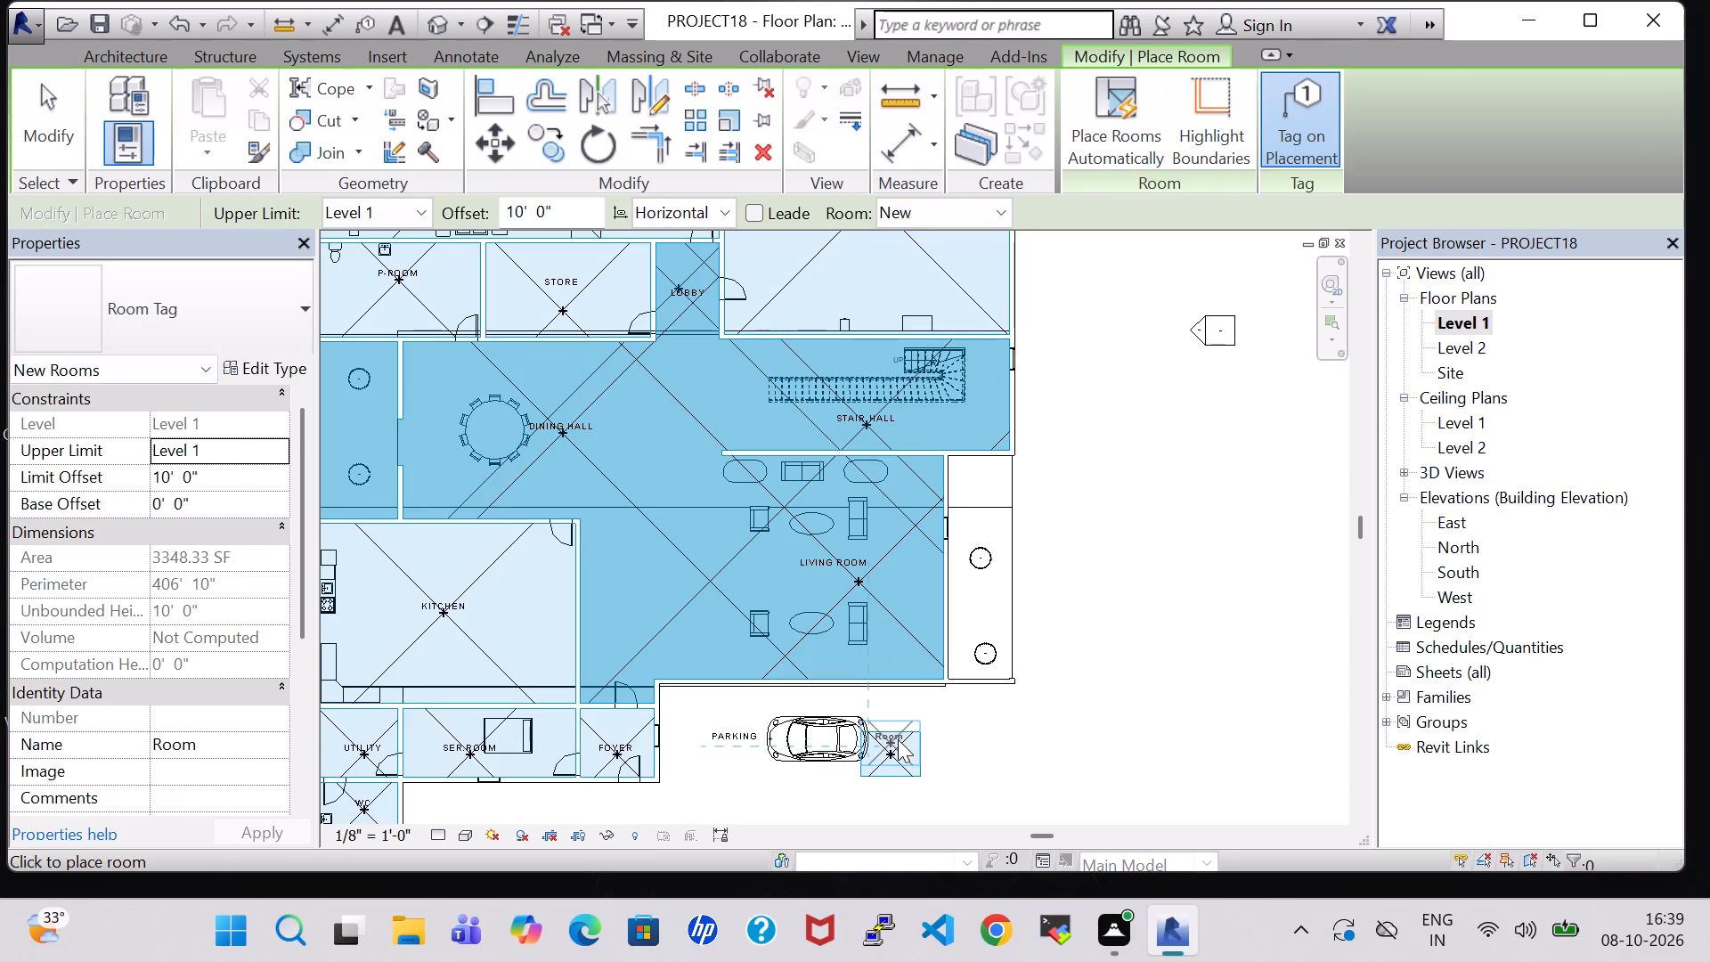
Open the boundary sketch of the narrow floor strip between the kitchen and the utility and servant rooms, and close it.
{"action": "key", "text": "Escape"}
{"action": "key", "text": "Escape"}
{"action": "scroll", "coordinate": [997, 783], "scroll_direction": "down", "scroll_amount": 1}
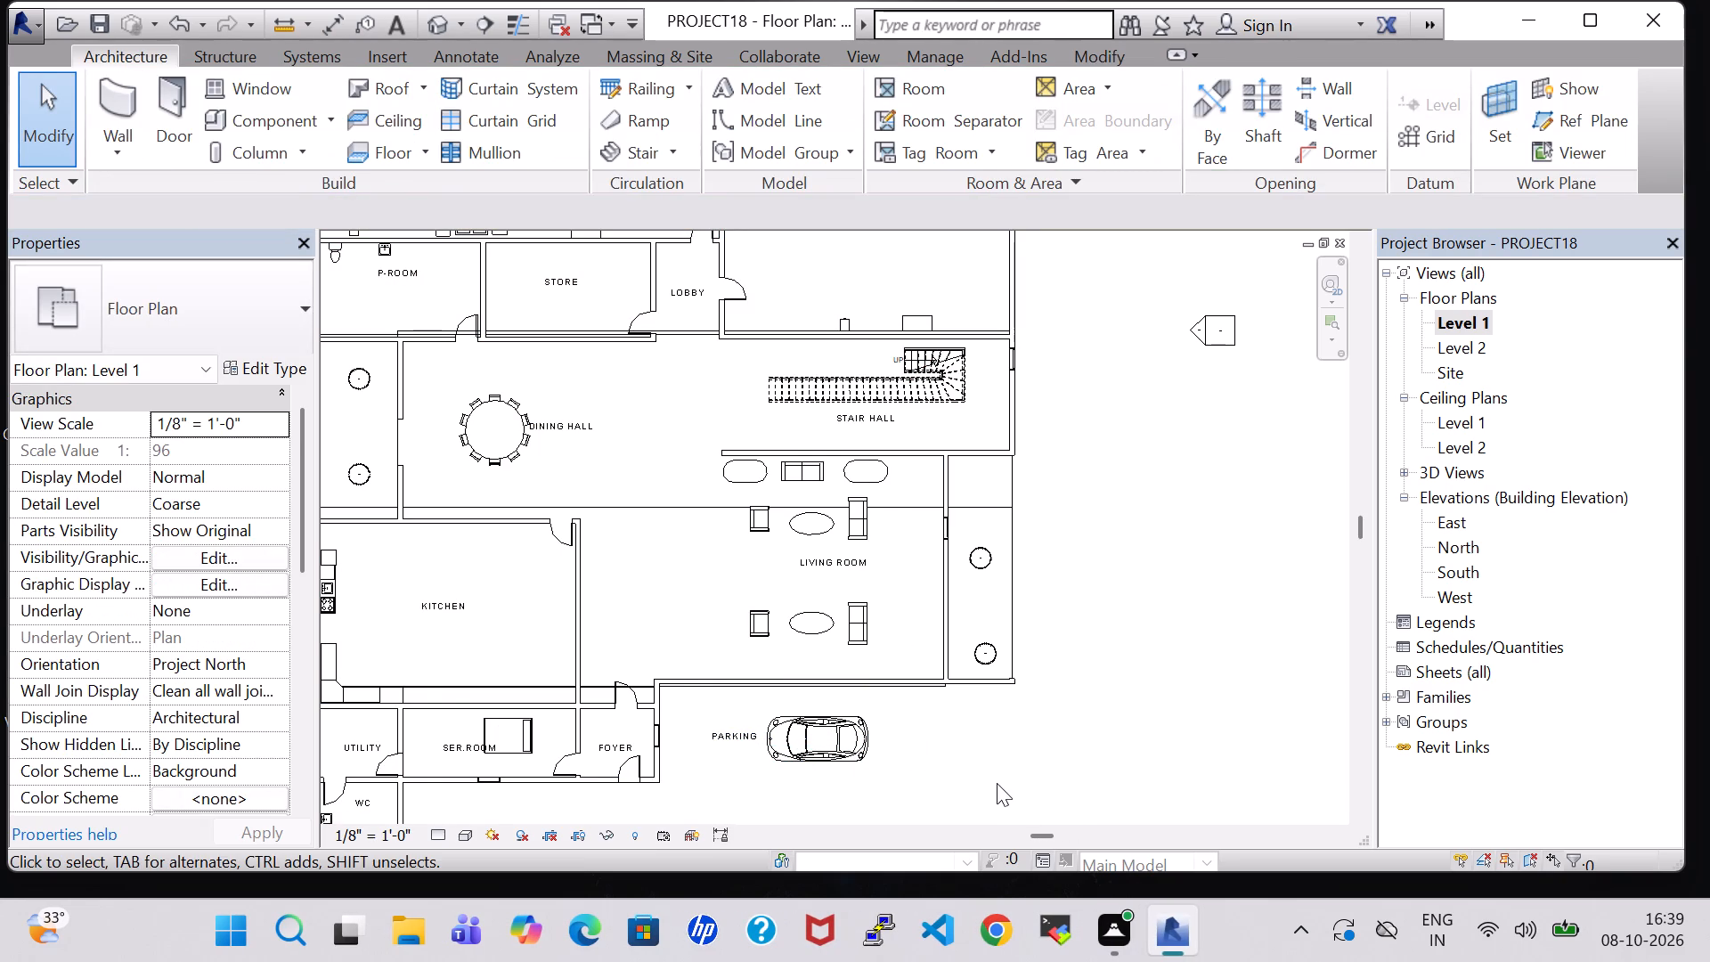
{"action": "middle_click_drag", "start_coordinate": [997, 783], "coordinate": [1046, 678]}
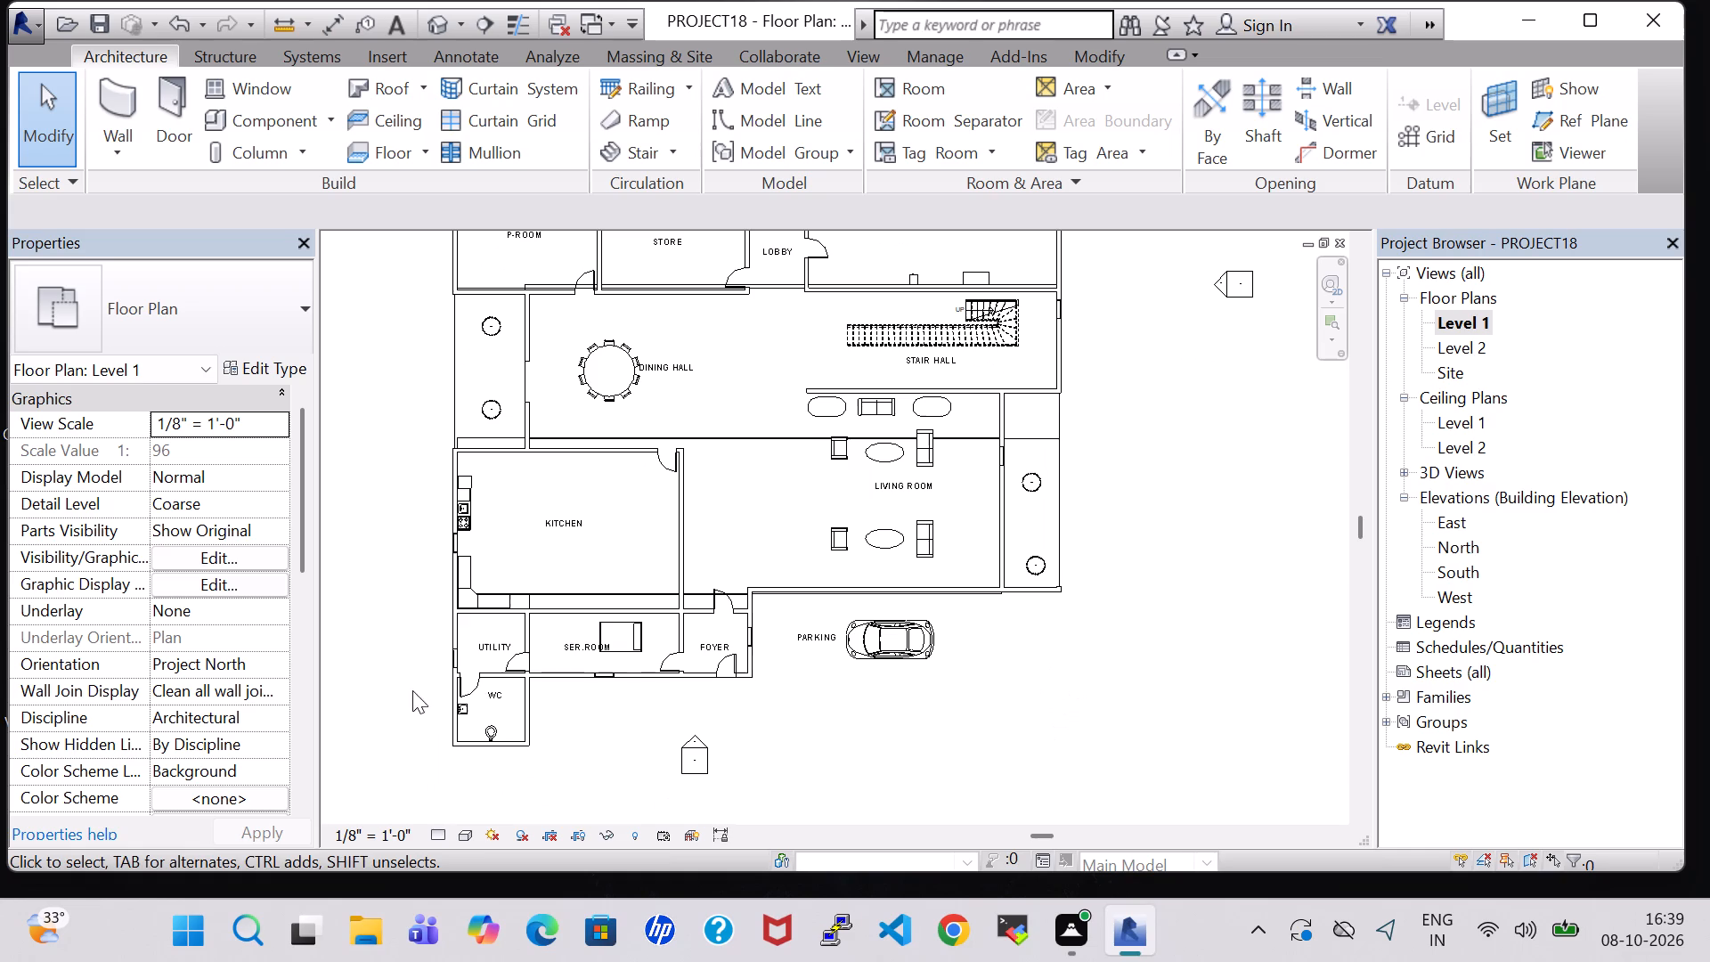
{"action": "left_click", "coordinate": [653, 591]}
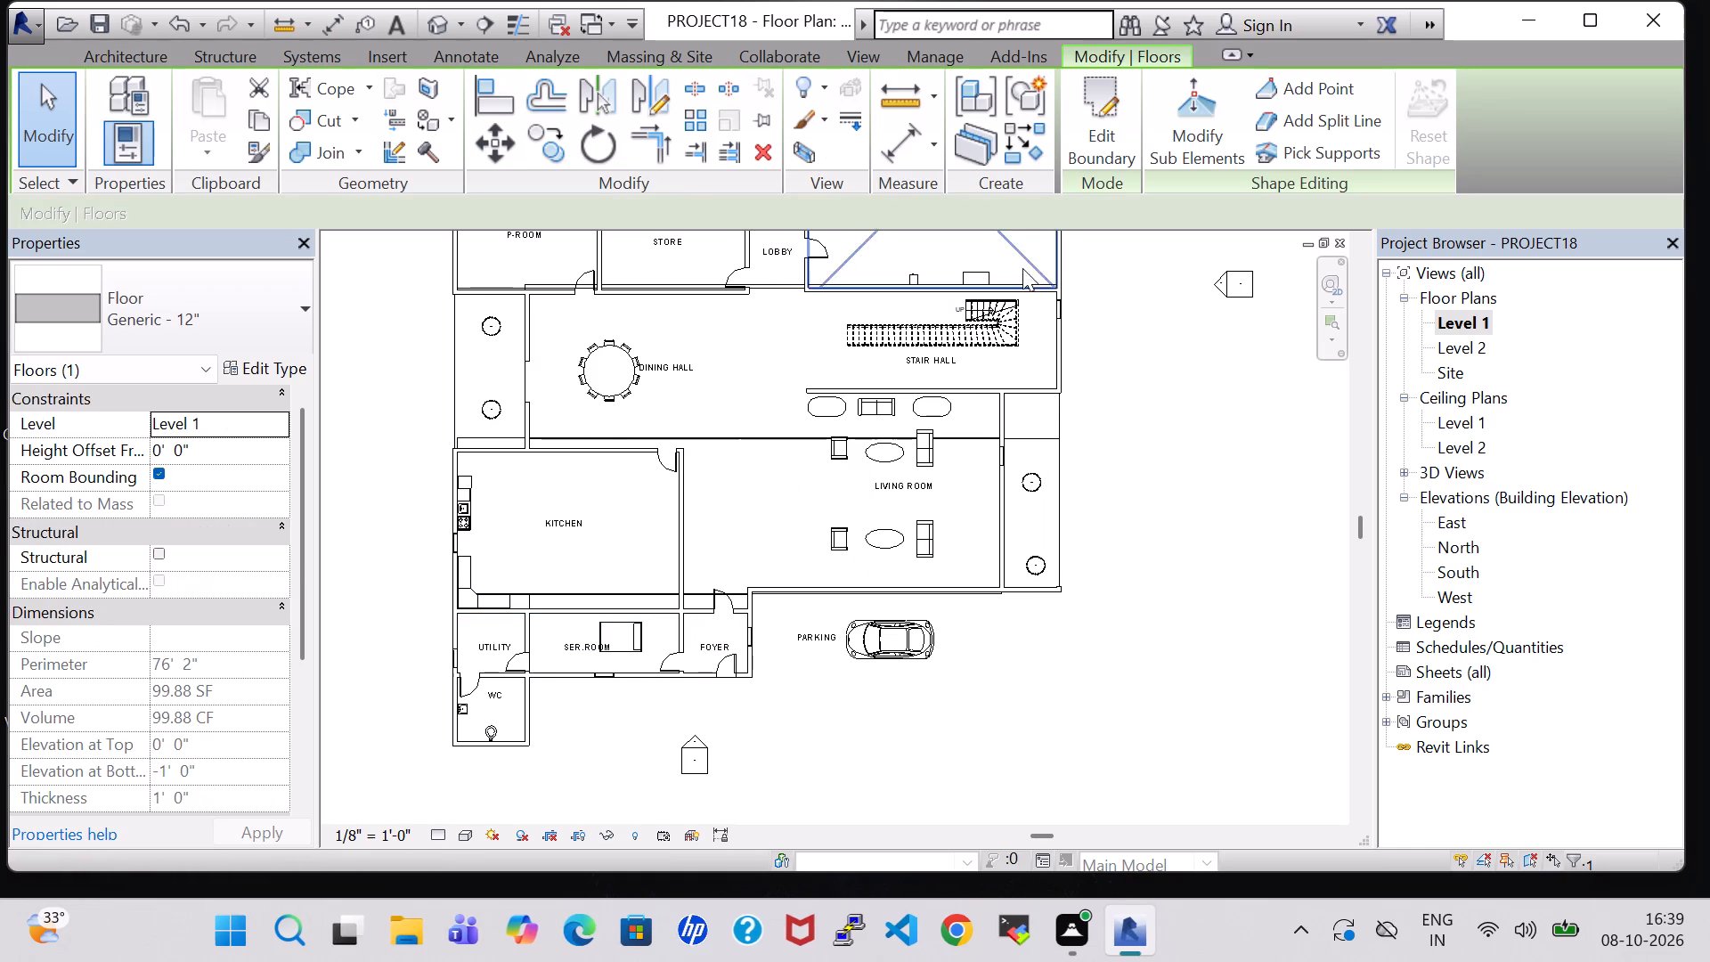
{"action": "left_click", "coordinate": [1095, 116]}
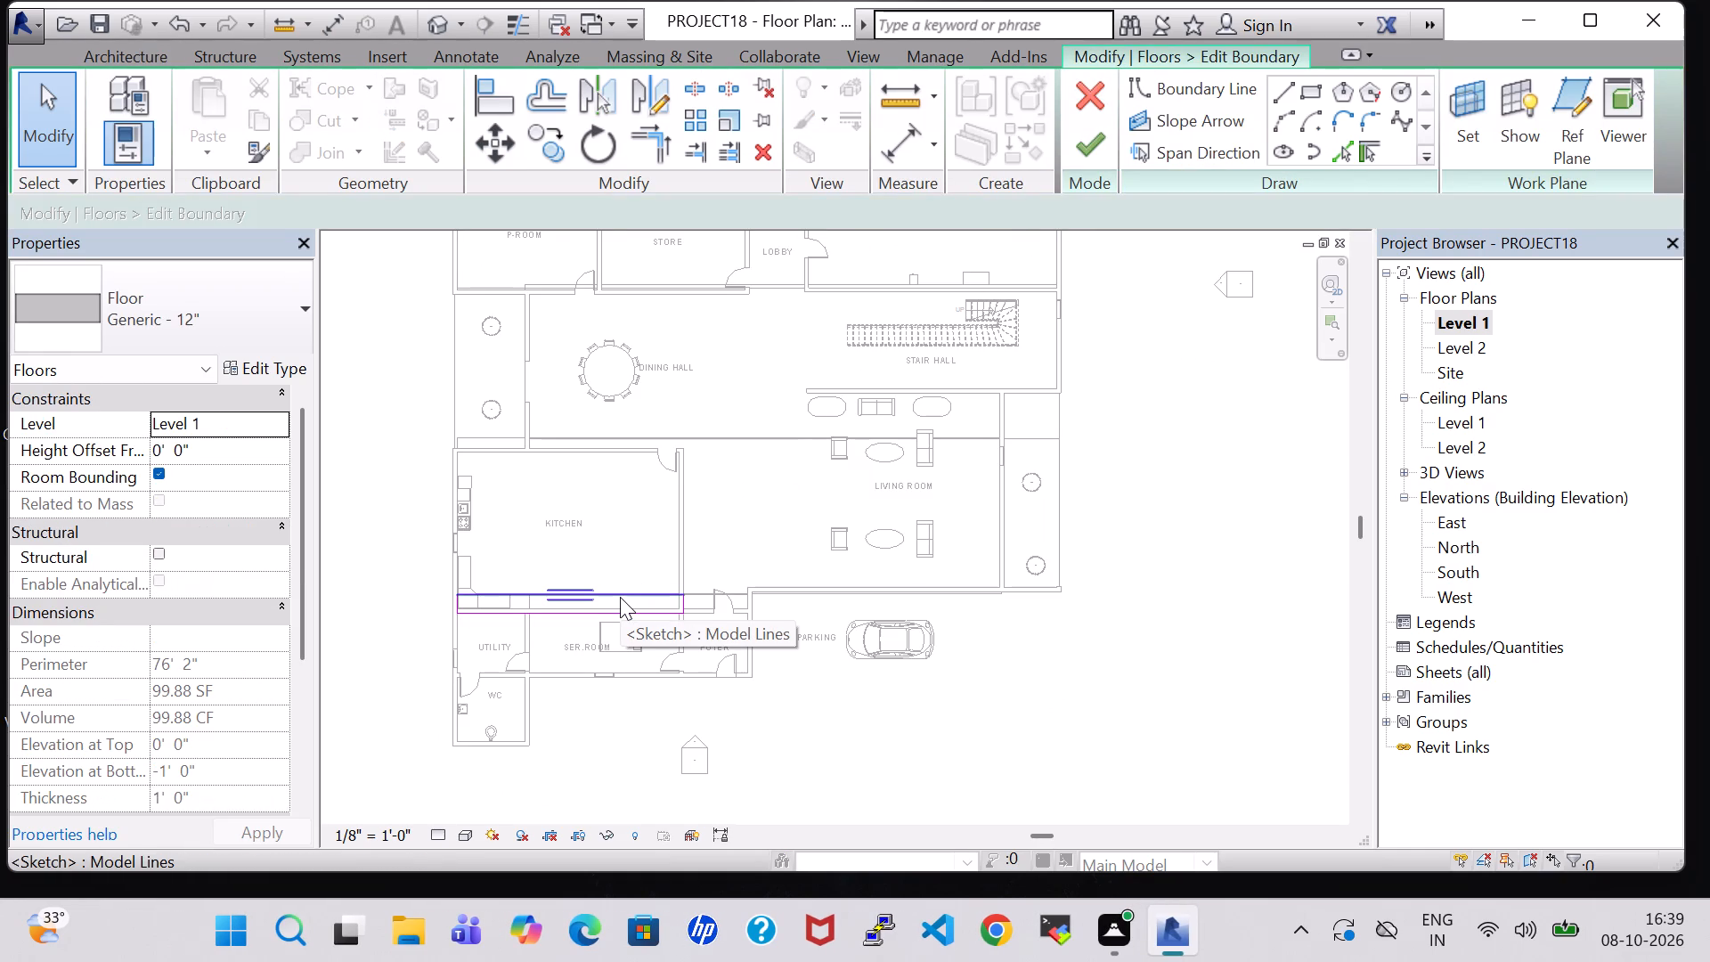
{"action": "key", "text": "Down"}
{"action": "key", "text": "Down"}
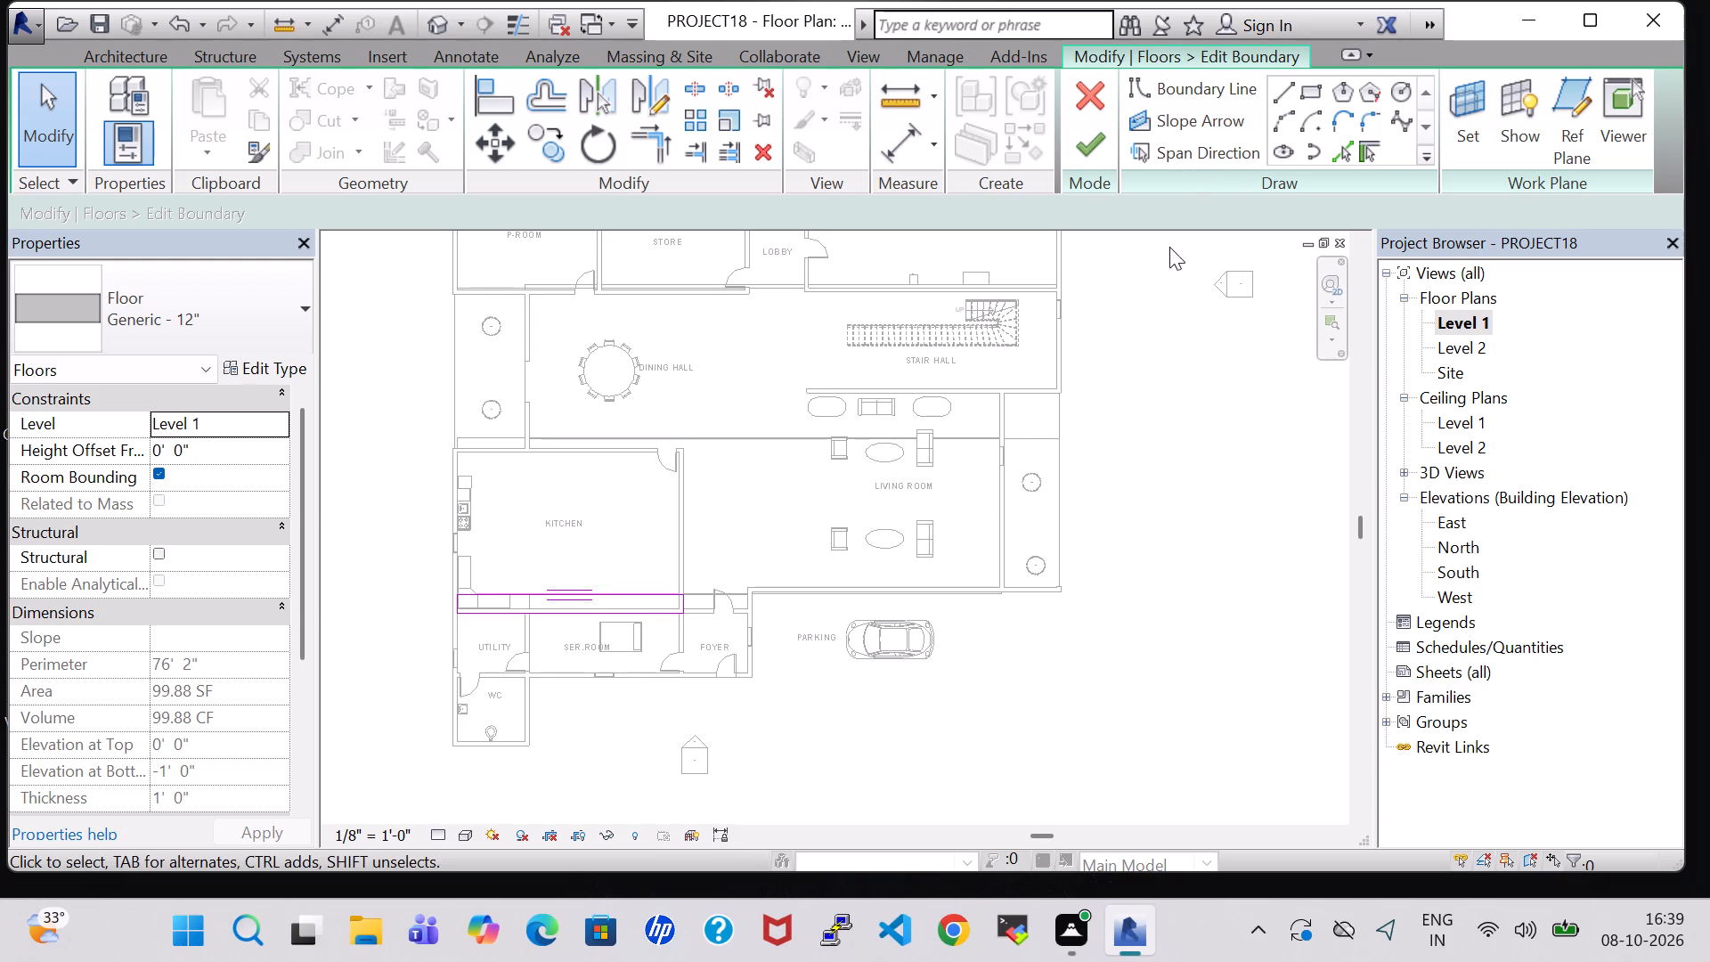
{"action": "left_click", "coordinate": [1103, 157]}
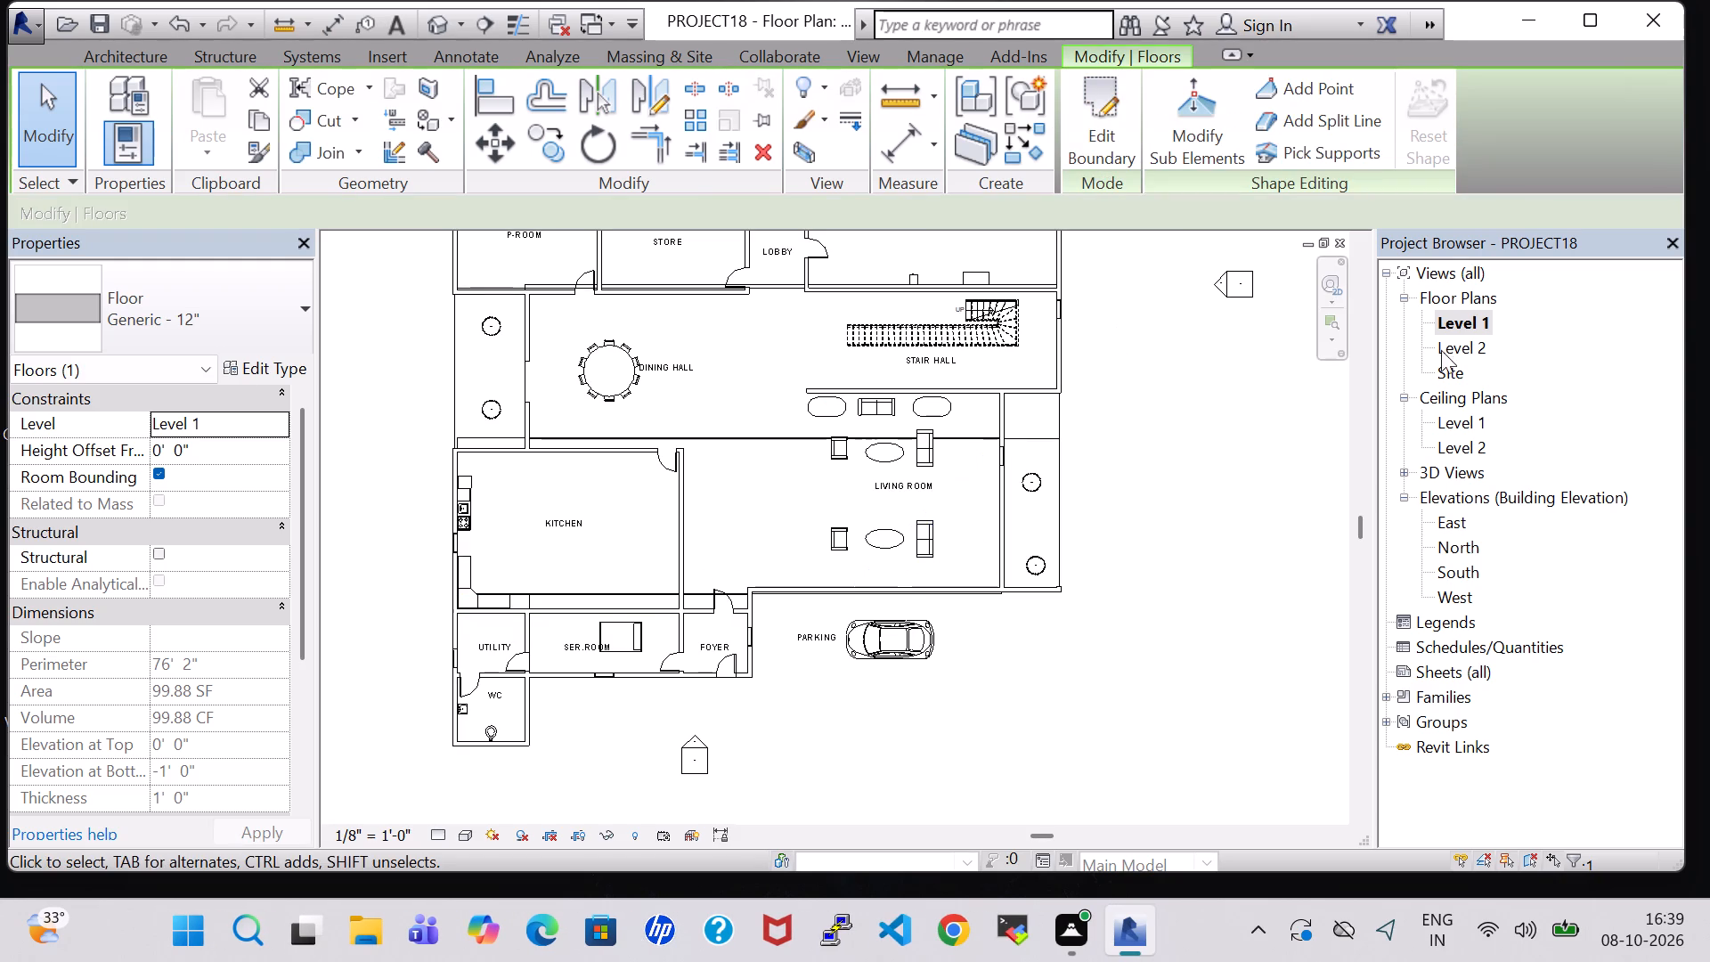
Examine the unroofed house and the parked car in 3D from above and from the front.
{"action": "left_click", "coordinate": [435, 22]}
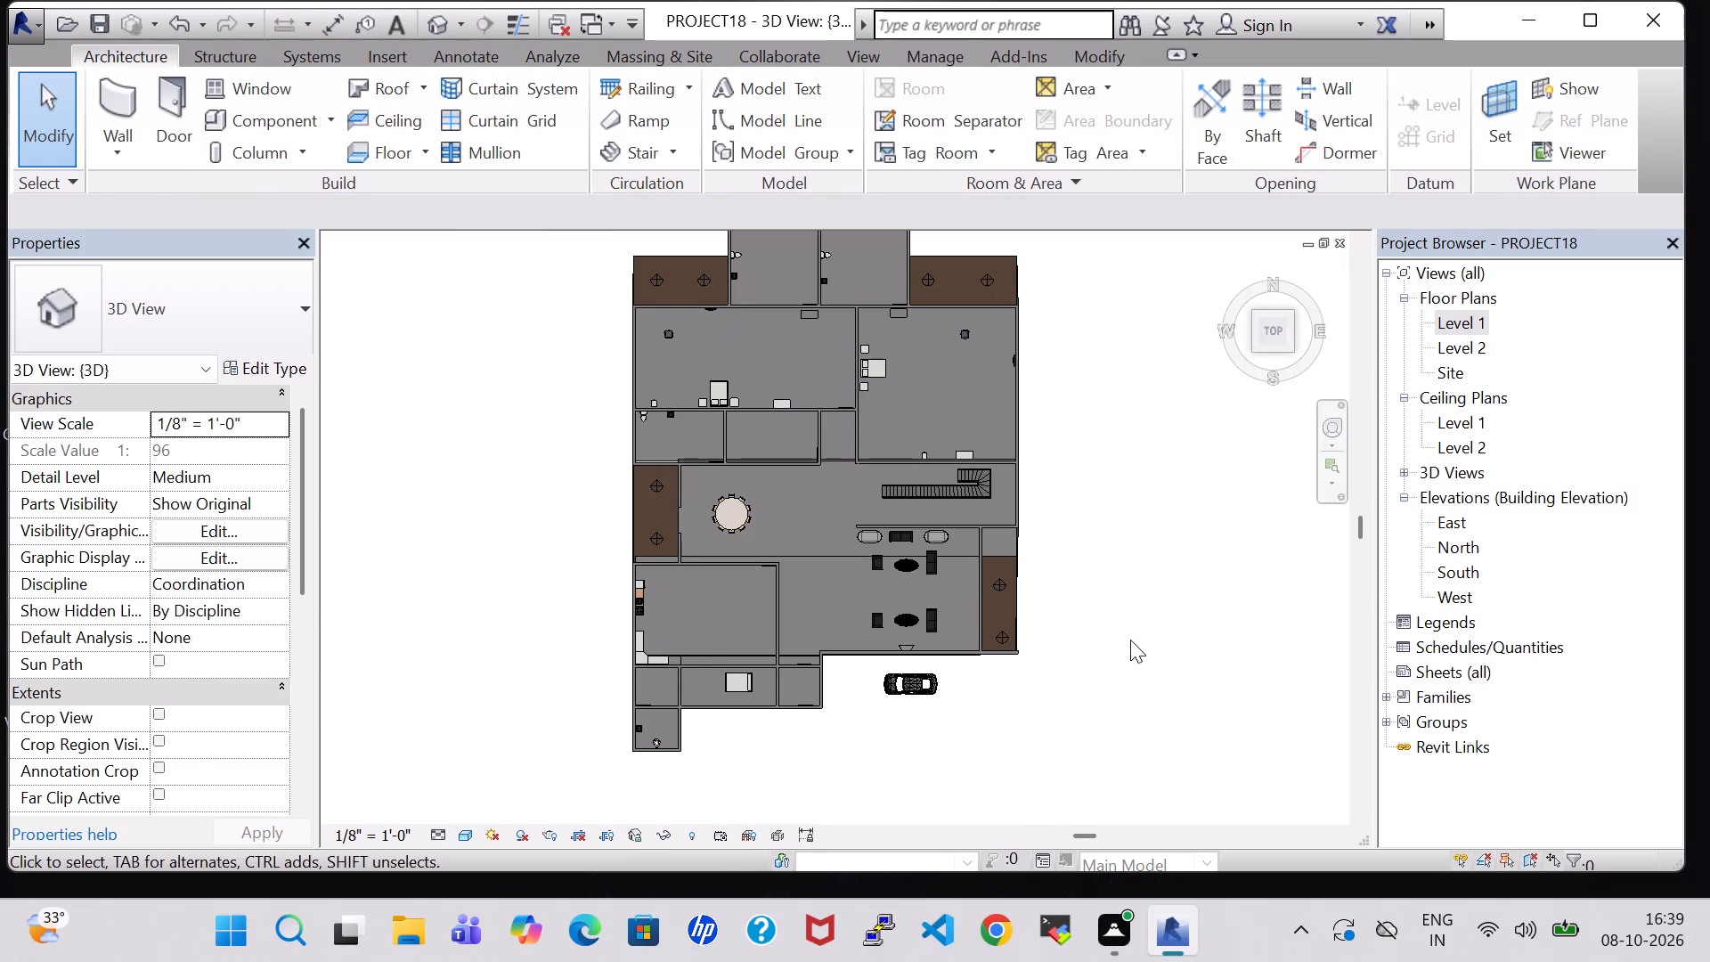
{"action": "middle_click_drag", "start_coordinate": [1130, 640], "coordinate": [1106, 342], "text": "shift"}
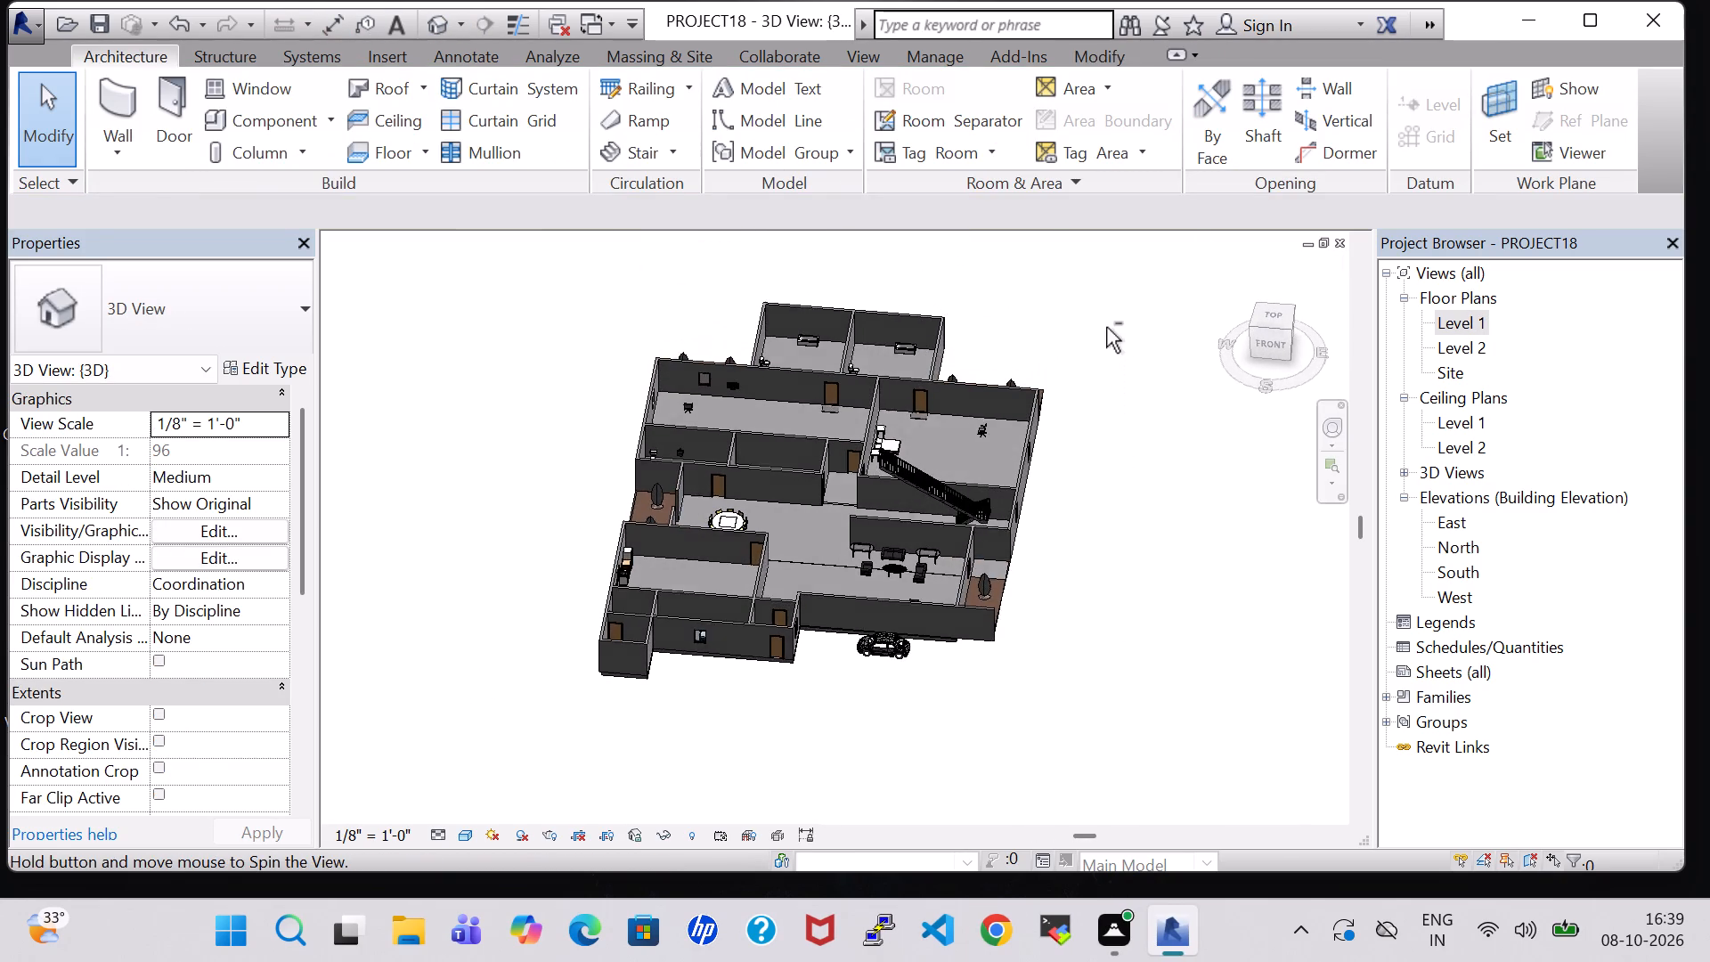
{"action": "middle_click_drag", "start_coordinate": [1056, 594], "coordinate": [1097, 502], "text": "shift"}
{"action": "scroll", "coordinate": [1087, 486], "scroll_direction": "up", "scroll_amount": 1}
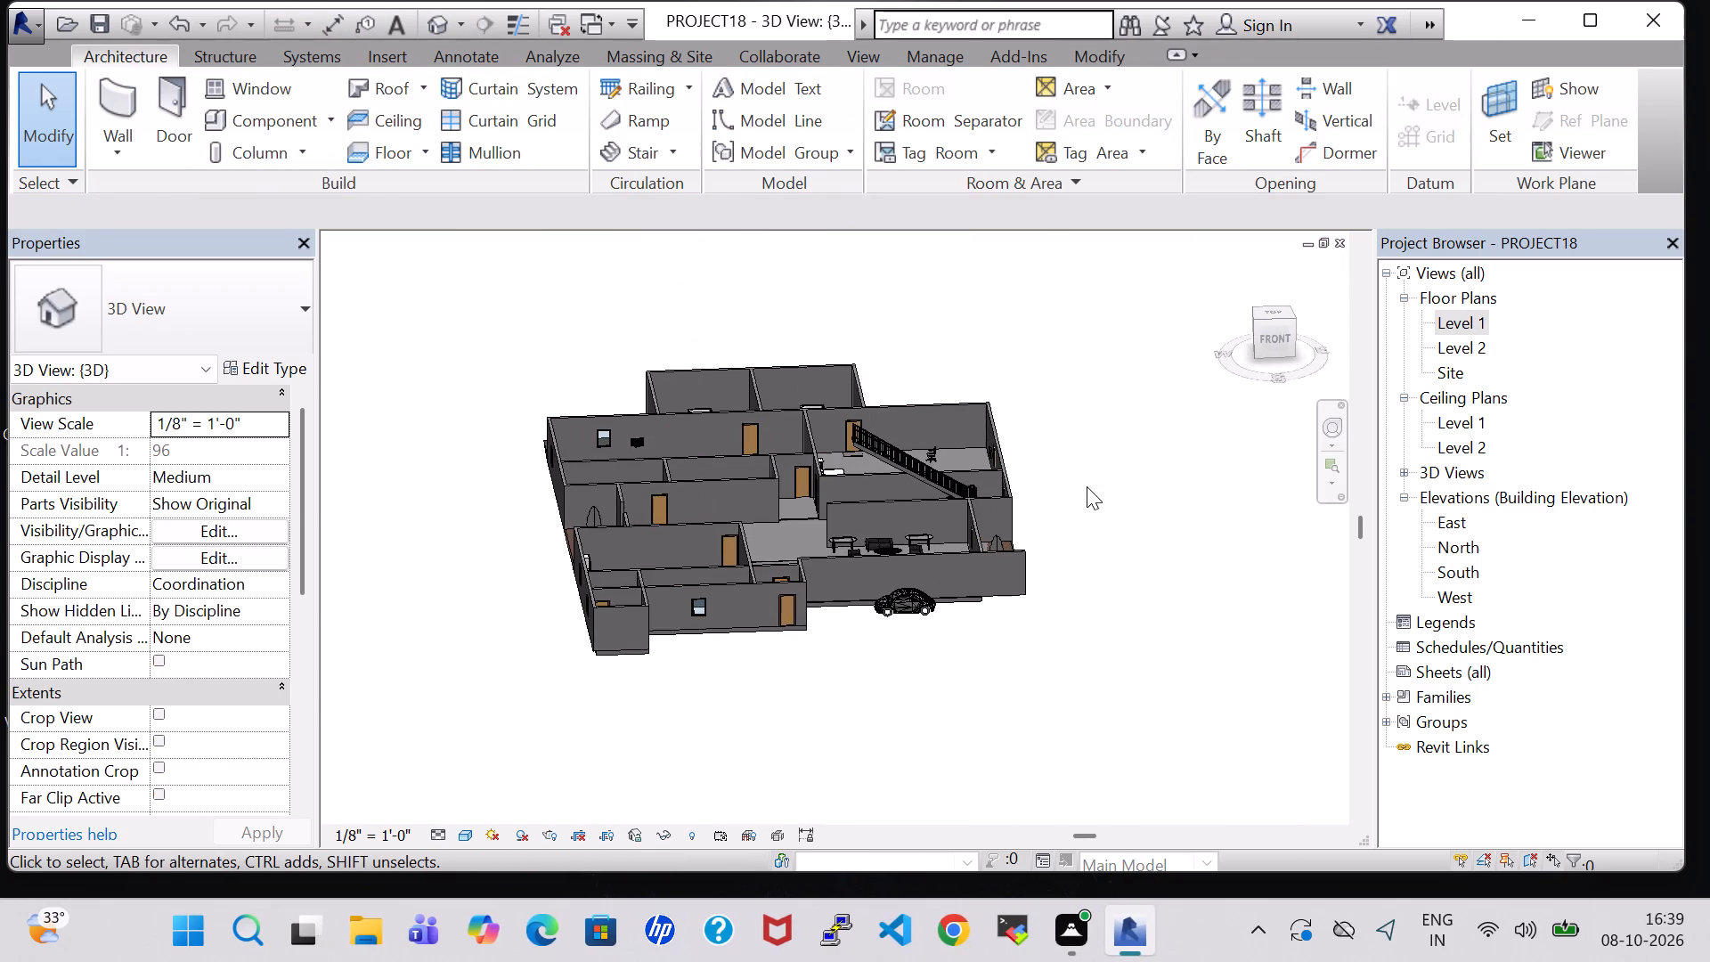
{"action": "scroll", "coordinate": [1087, 486], "scroll_direction": "up", "scroll_amount": 3}
{"action": "middle_click_drag", "start_coordinate": [1116, 534], "coordinate": [1090, 533], "text": "shift"}
{"action": "middle_click_drag", "start_coordinate": [657, 708], "coordinate": [798, 720]}
{"action": "middle_click_drag", "start_coordinate": [1183, 534], "coordinate": [1162, 625], "text": "shift"}
{"action": "scroll", "coordinate": [1183, 534], "scroll_direction": "up", "scroll_amount": 1, "text": "shift"}
{"action": "middle_click_drag", "start_coordinate": [1158, 592], "coordinate": [1160, 554], "text": "shift"}
{"action": "middle_click_drag", "start_coordinate": [1160, 517], "coordinate": [1160, 491], "text": "shift"}
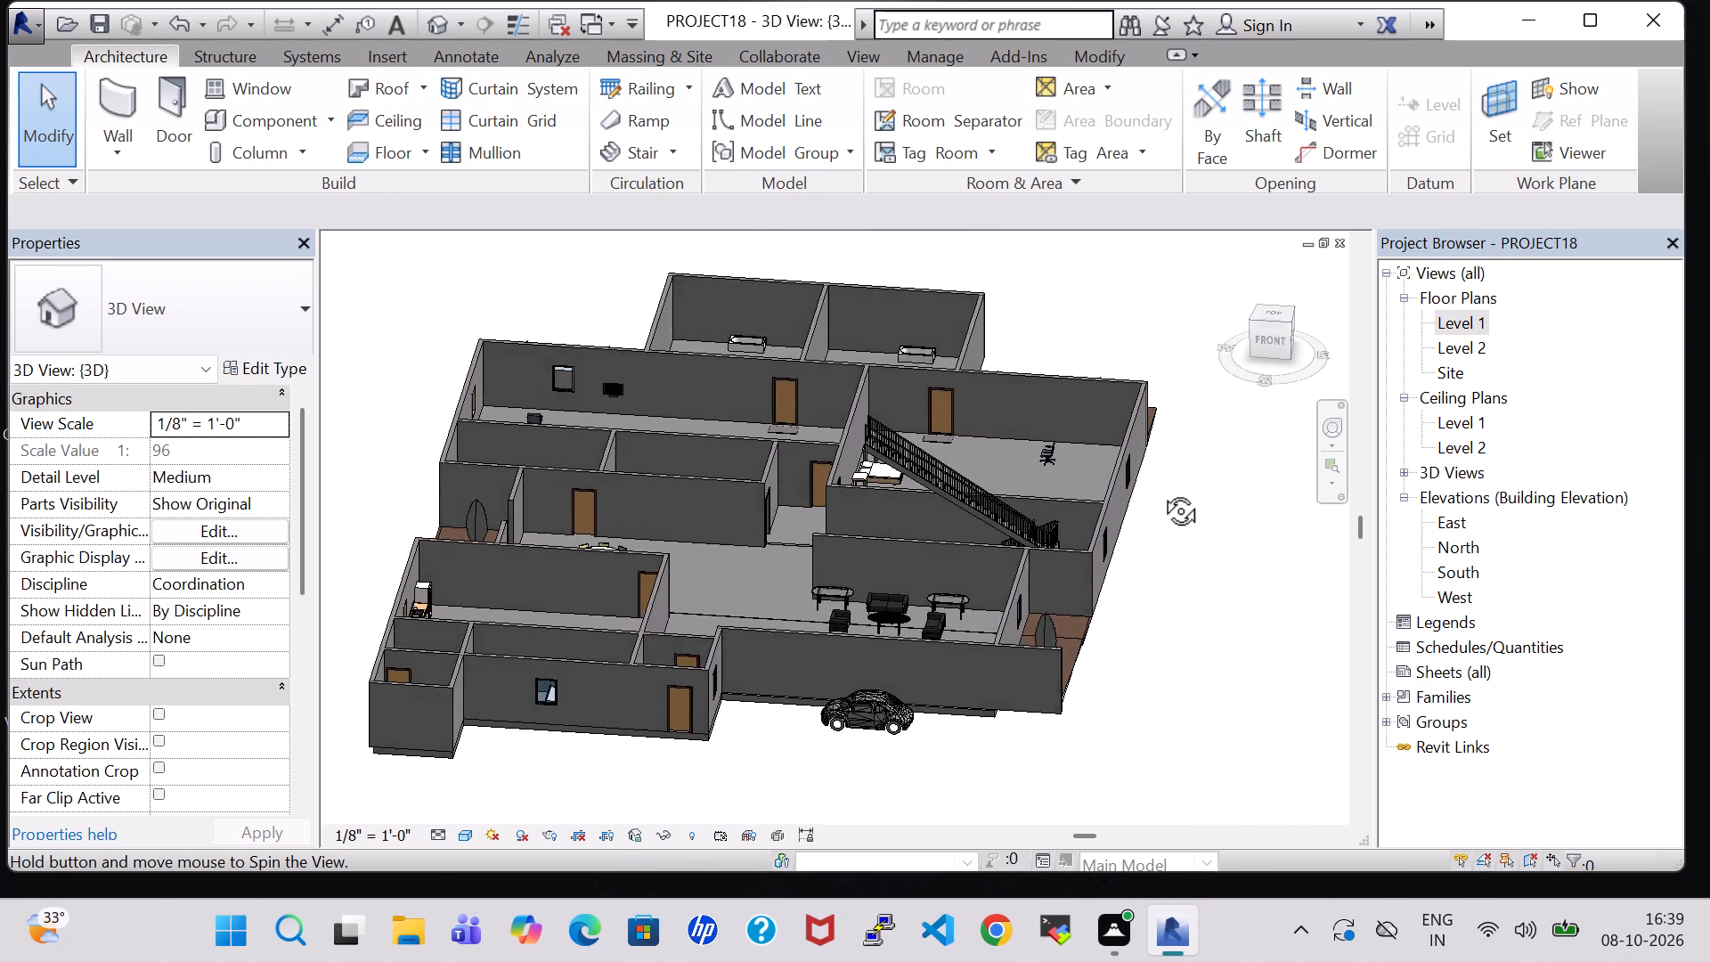
{"action": "middle_click_drag", "start_coordinate": [1160, 491], "coordinate": [1167, 489], "text": "shift"}
{"action": "left_click", "coordinate": [1167, 504]}
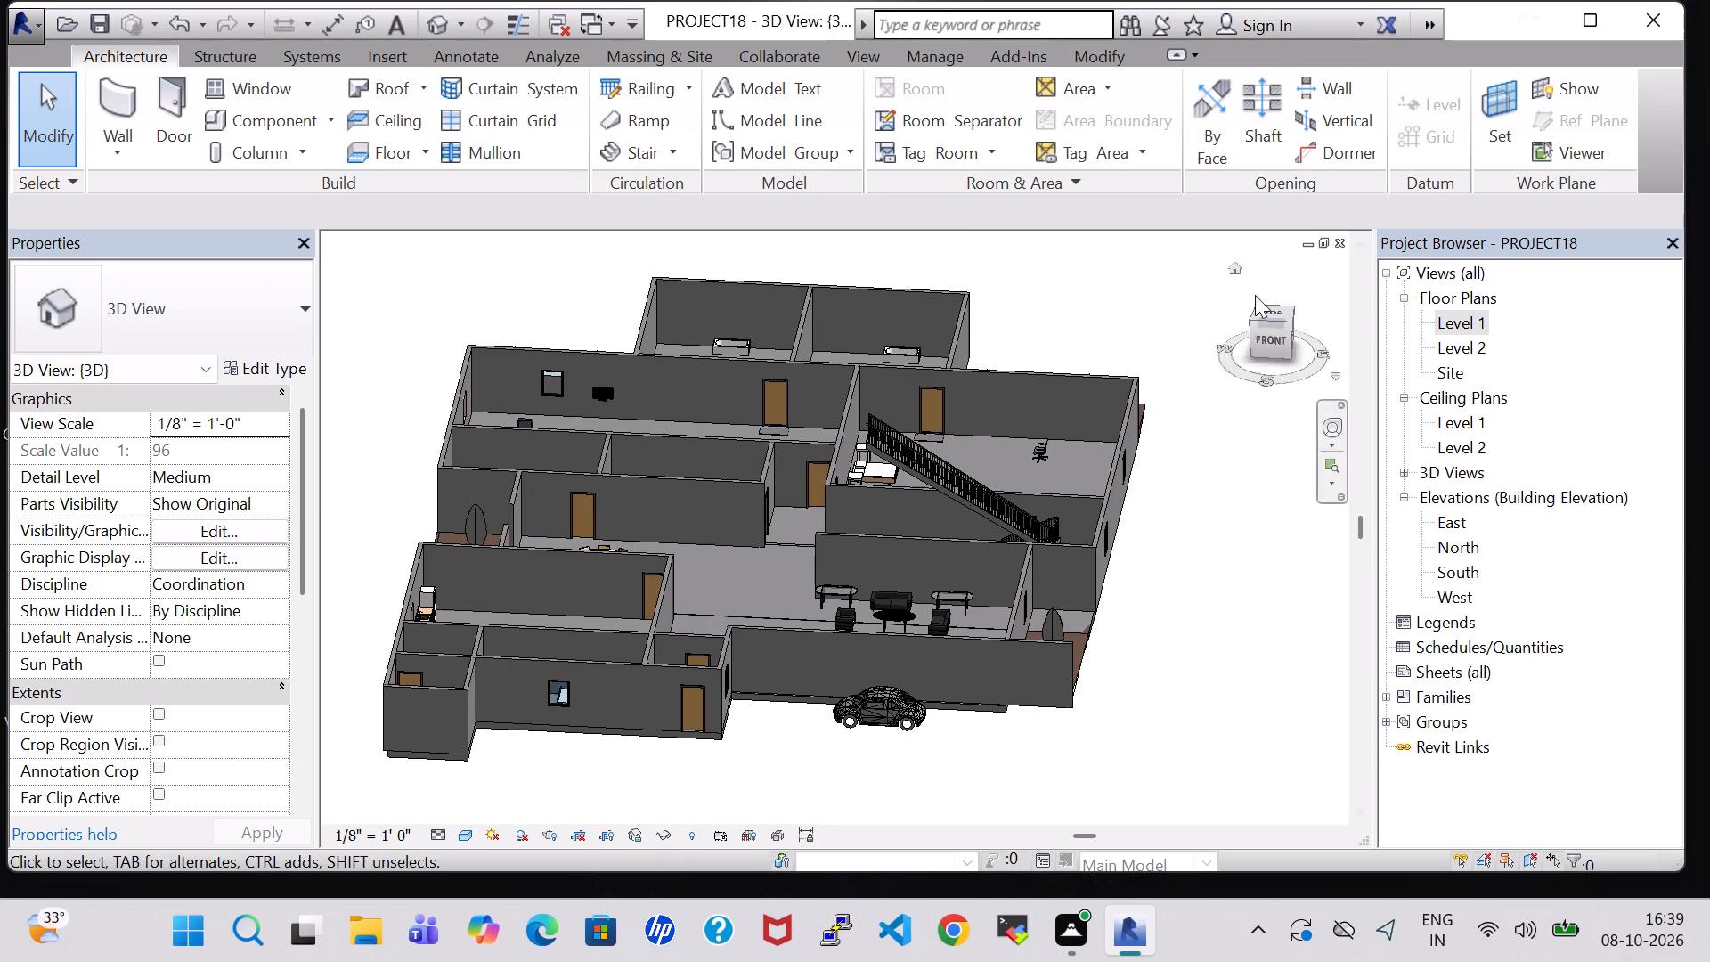
Create a sloped Generic - 12" footprint roof at Level 2 from a rectangle about 105' 6" by 138' around the whole house, attaching the walls.
{"action": "left_click", "coordinate": [385, 94]}
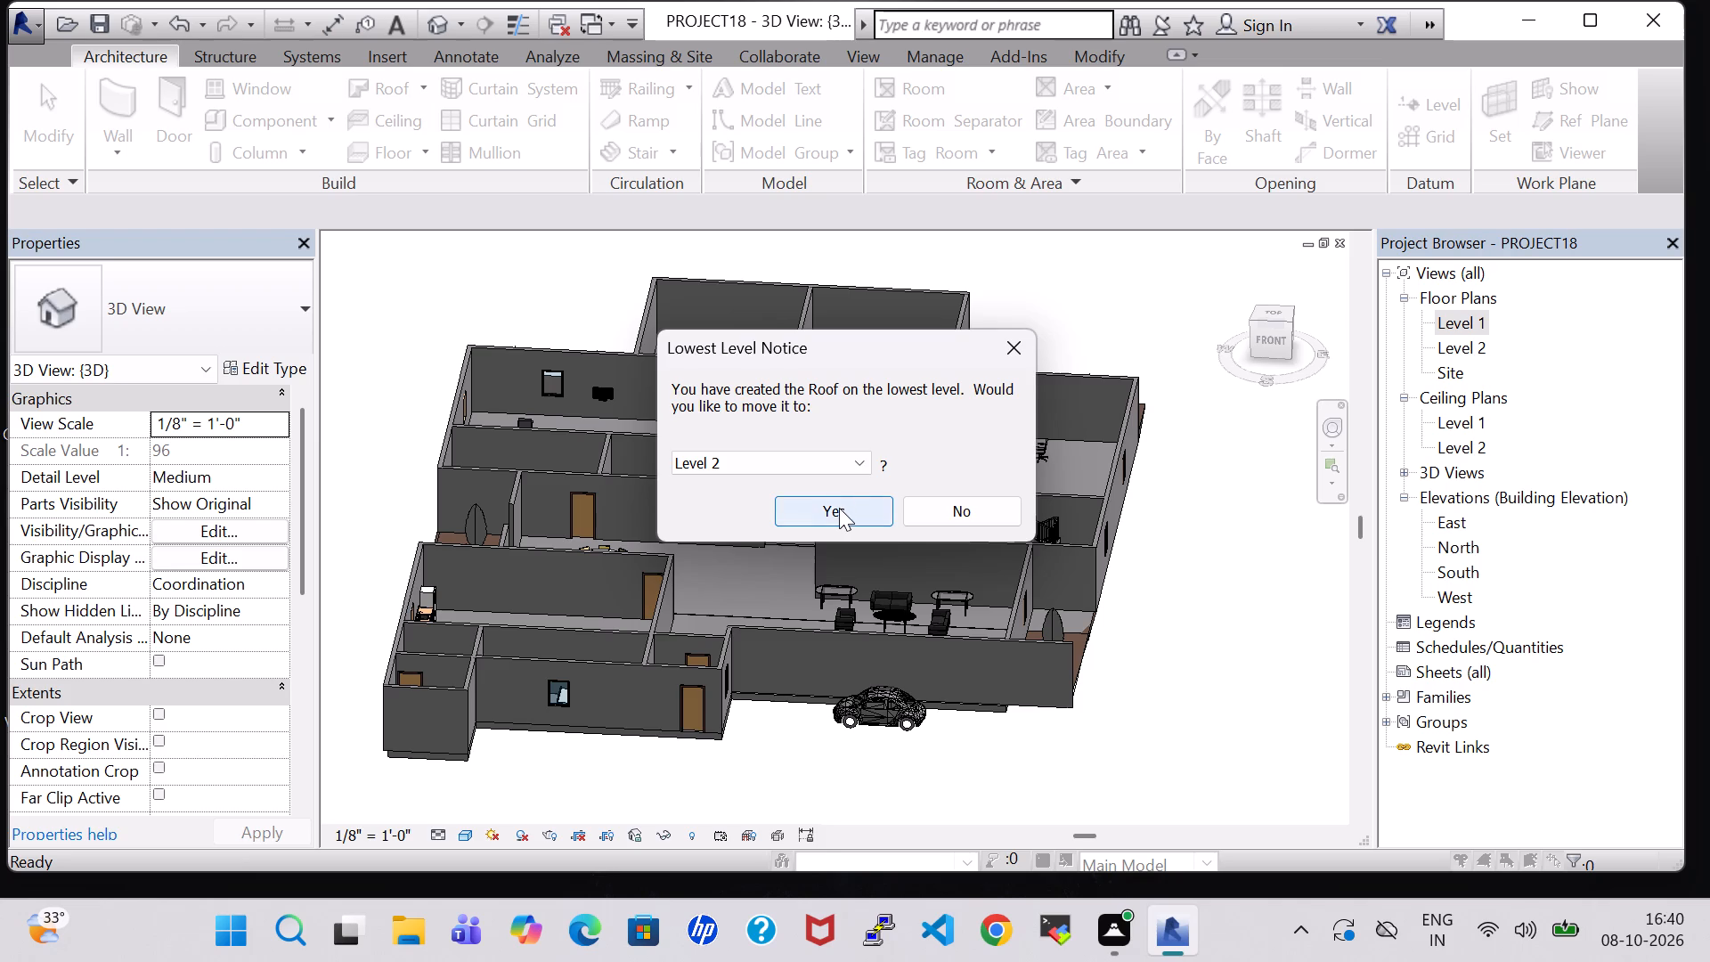
{"action": "left_click", "coordinate": [839, 508]}
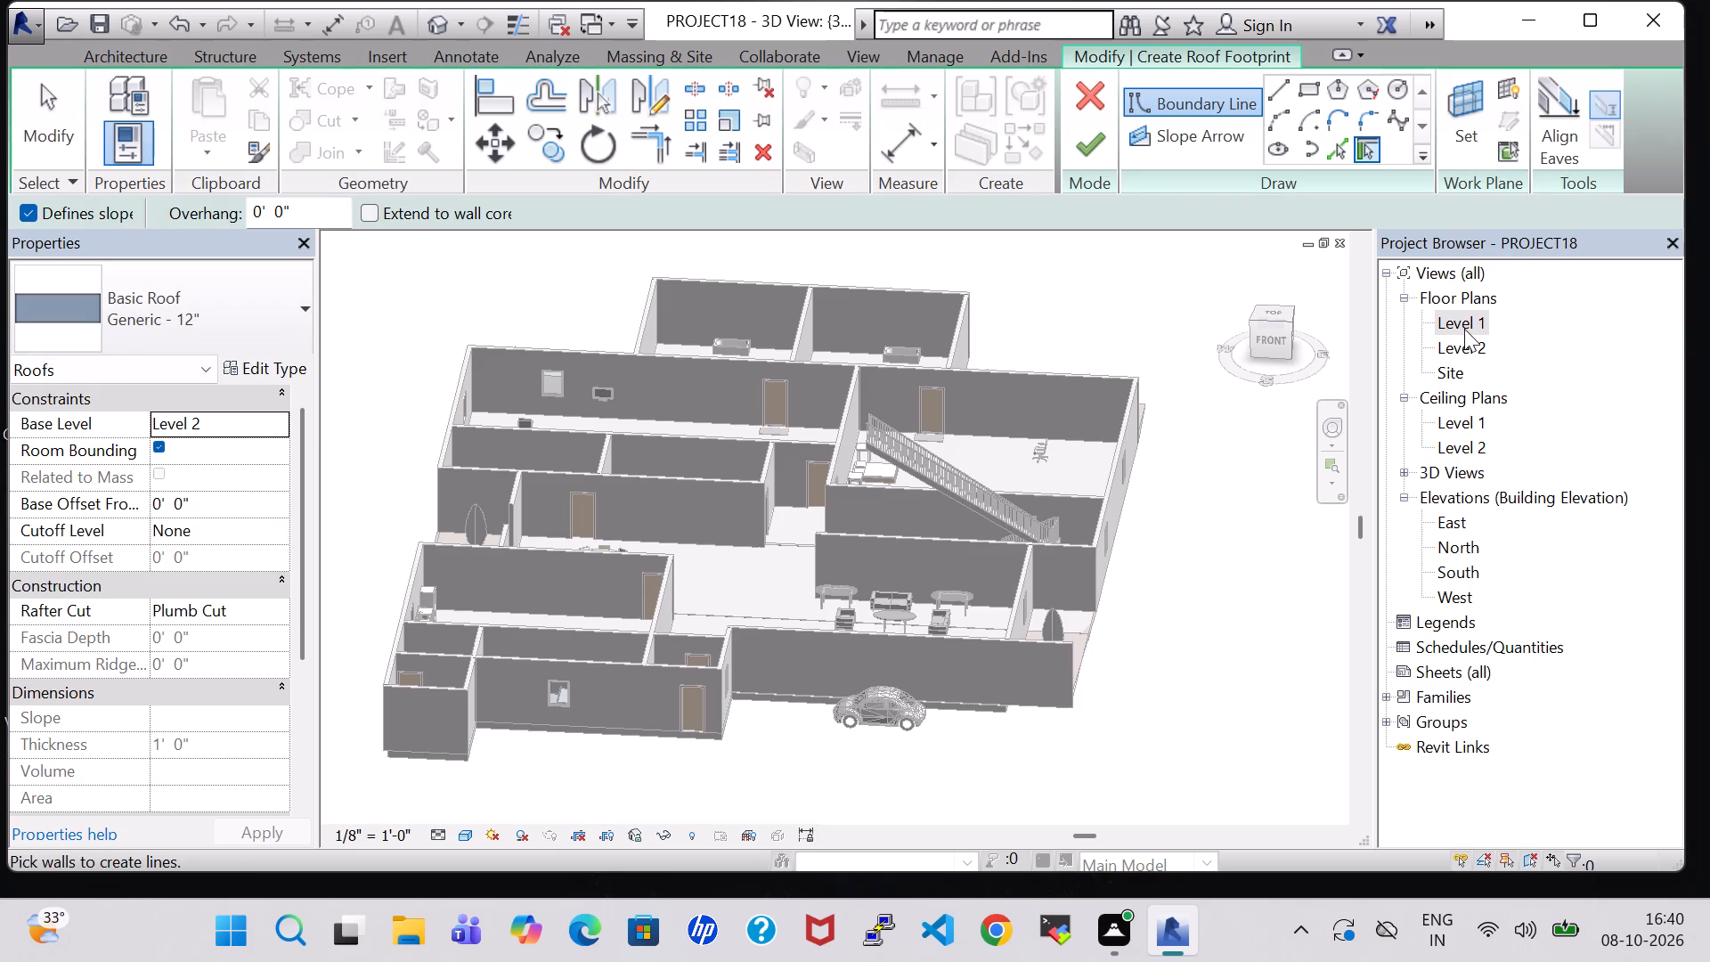
{"action": "double_click", "coordinate": [1464, 329]}
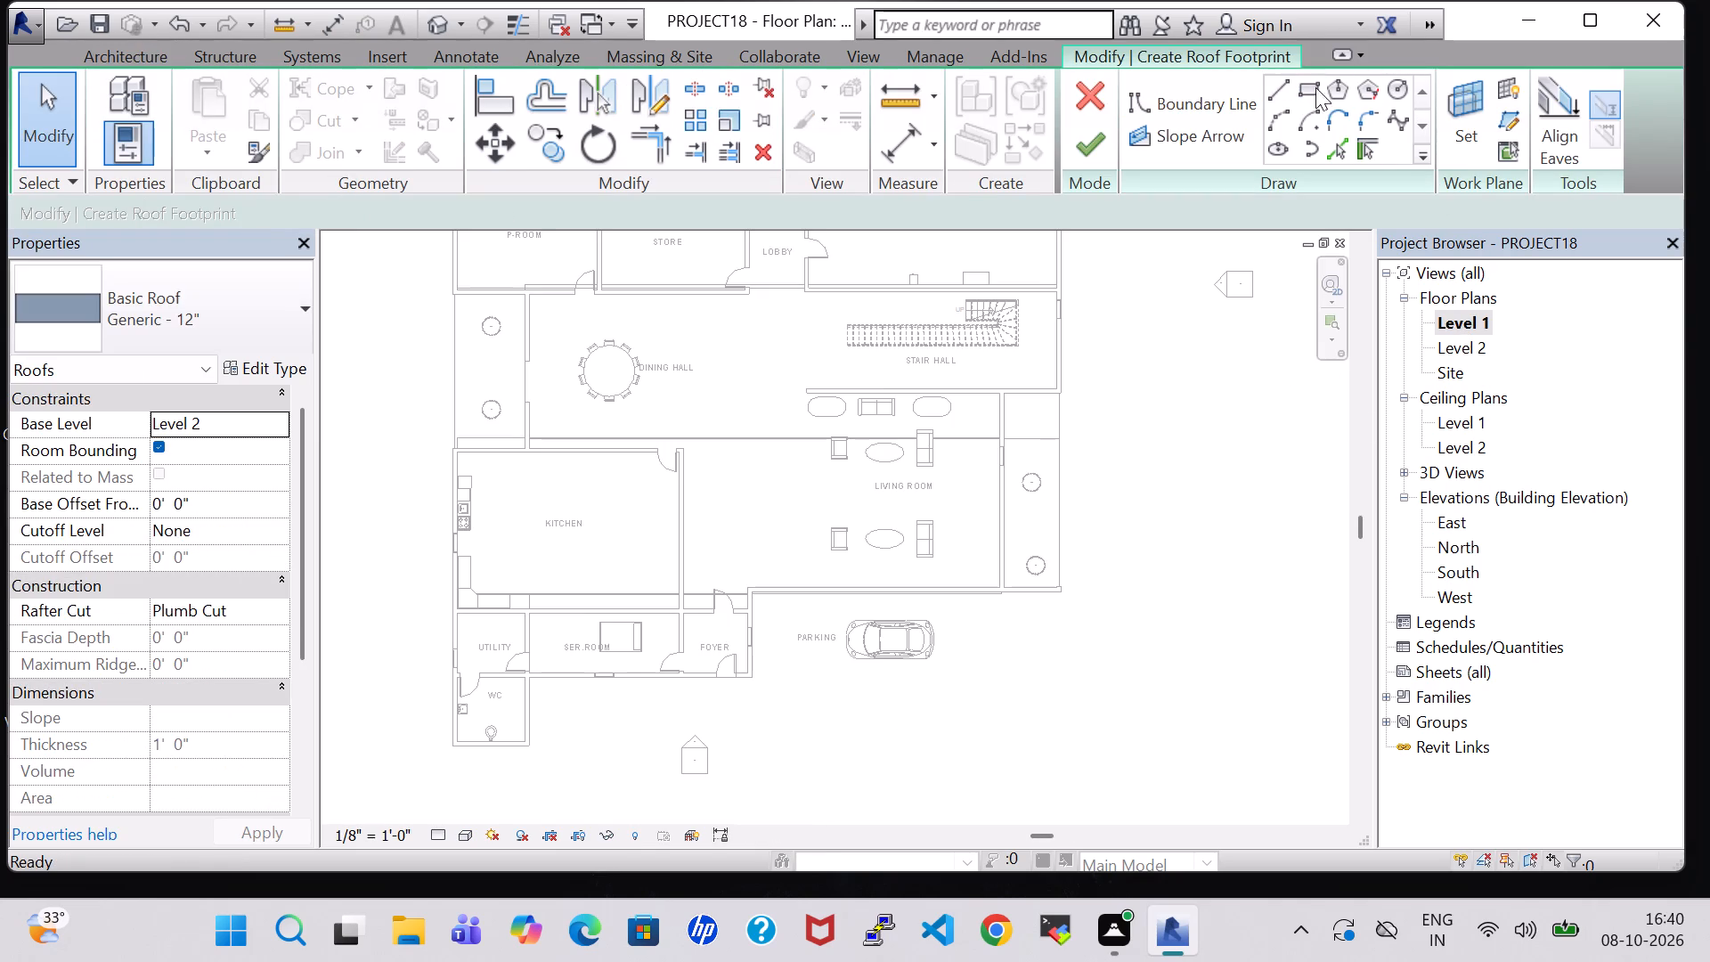
{"action": "left_click", "coordinate": [1315, 85]}
{"action": "scroll", "coordinate": [1167, 530], "scroll_direction": "down", "scroll_amount": 2}
{"action": "middle_click_drag", "start_coordinate": [1167, 473], "coordinate": [1188, 821]}
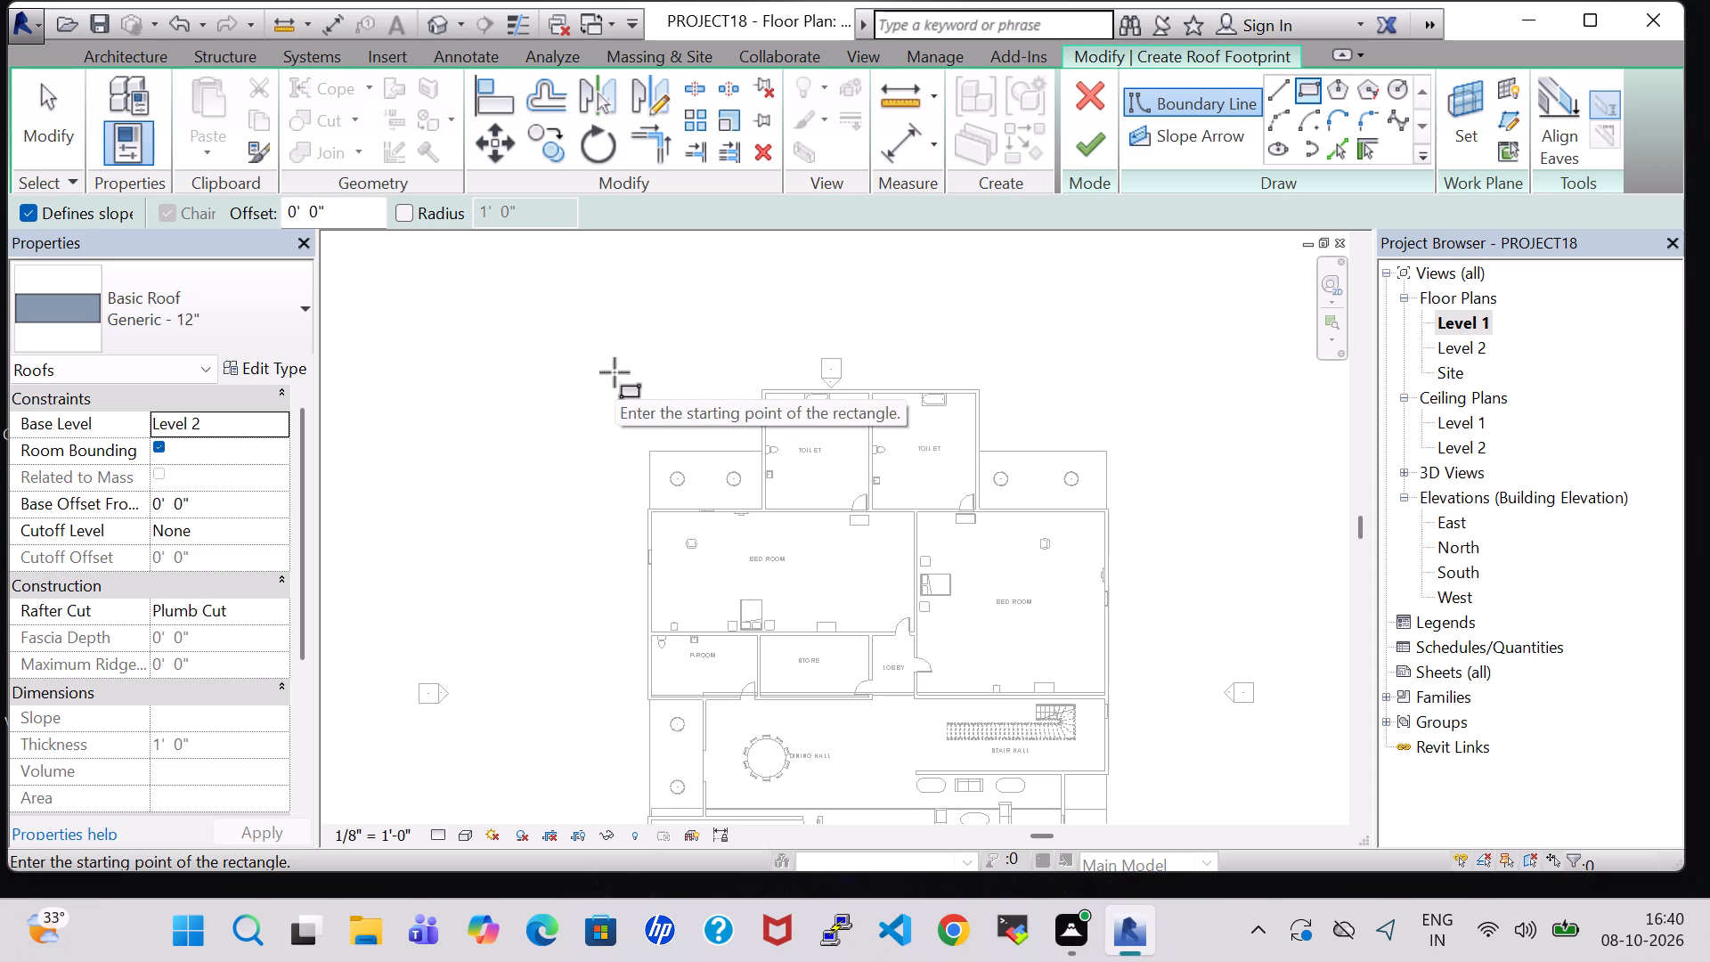
{"action": "left_click", "coordinate": [621, 370]}
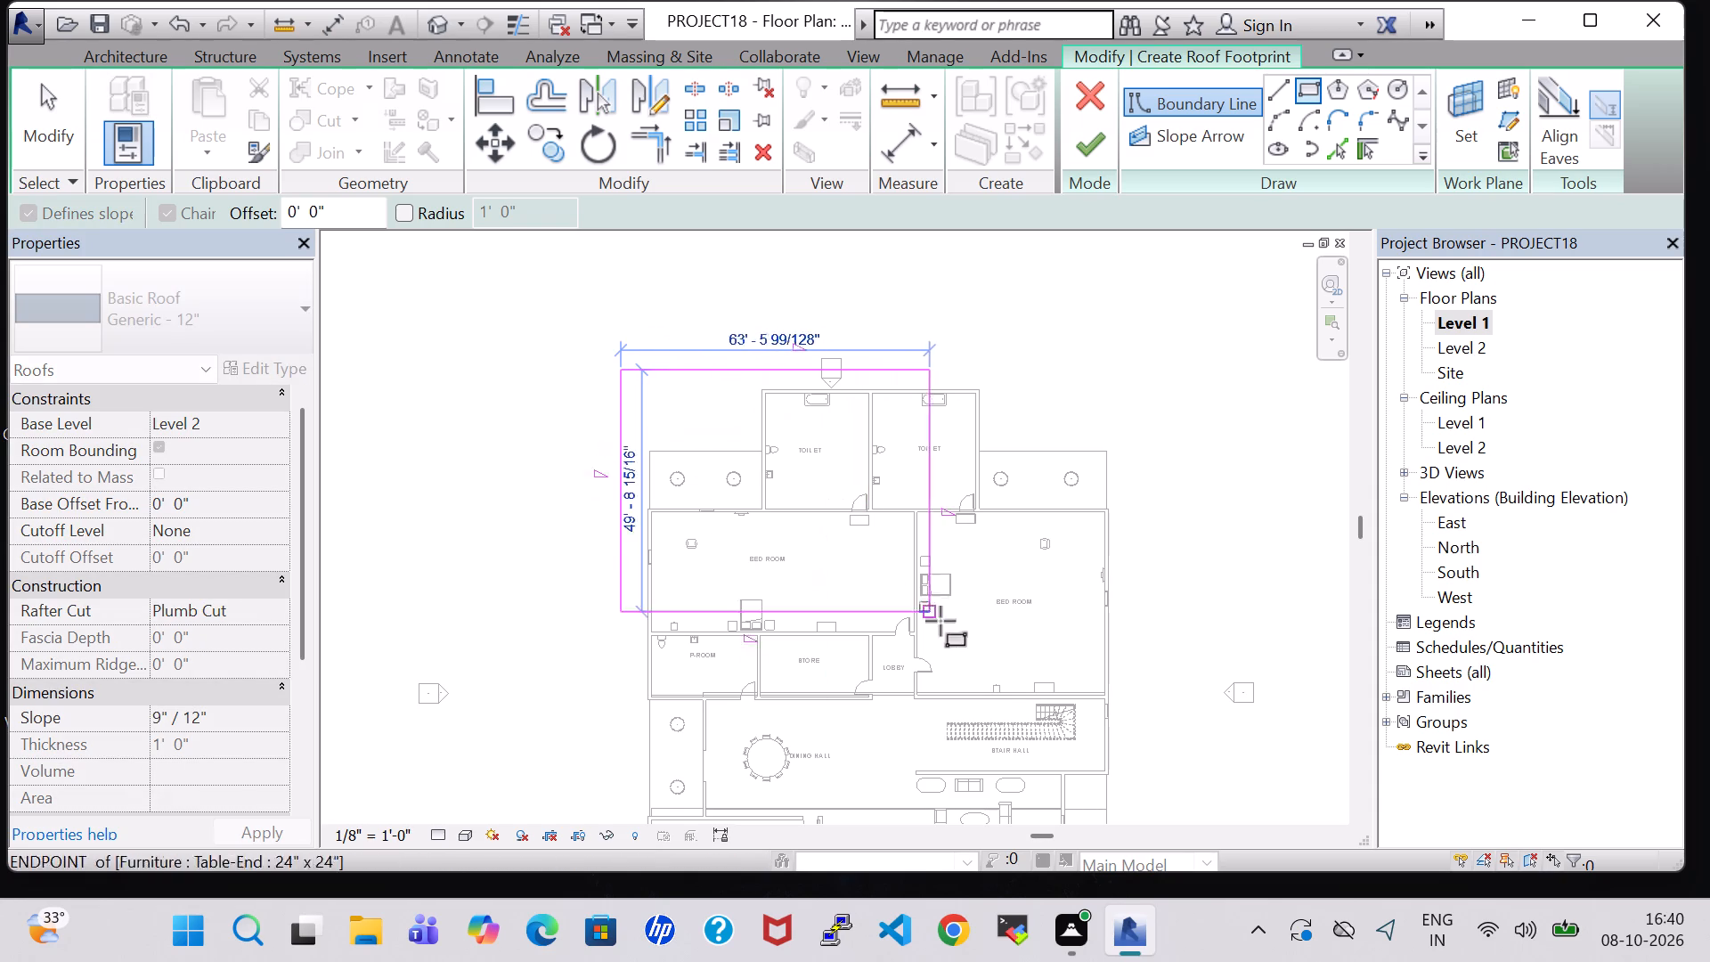
{"action": "middle_click_drag", "start_coordinate": [1144, 817], "coordinate": [1079, 586]}
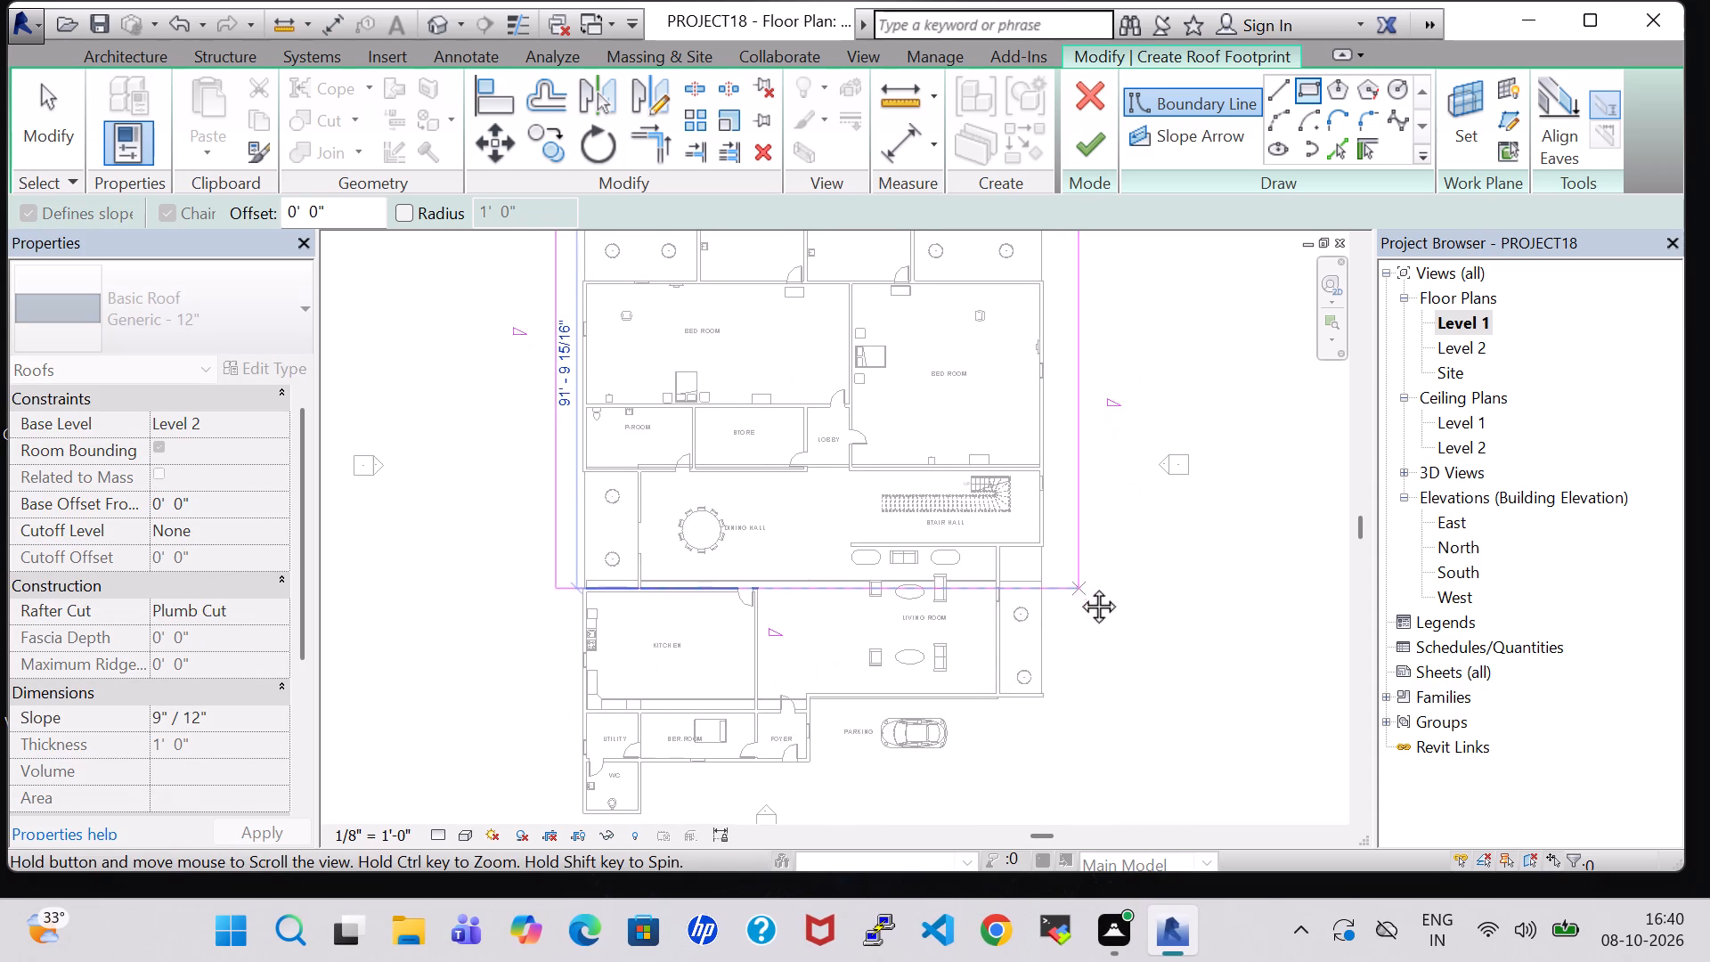
{"action": "middle_click_drag", "start_coordinate": [1070, 766], "coordinate": [1070, 673]}
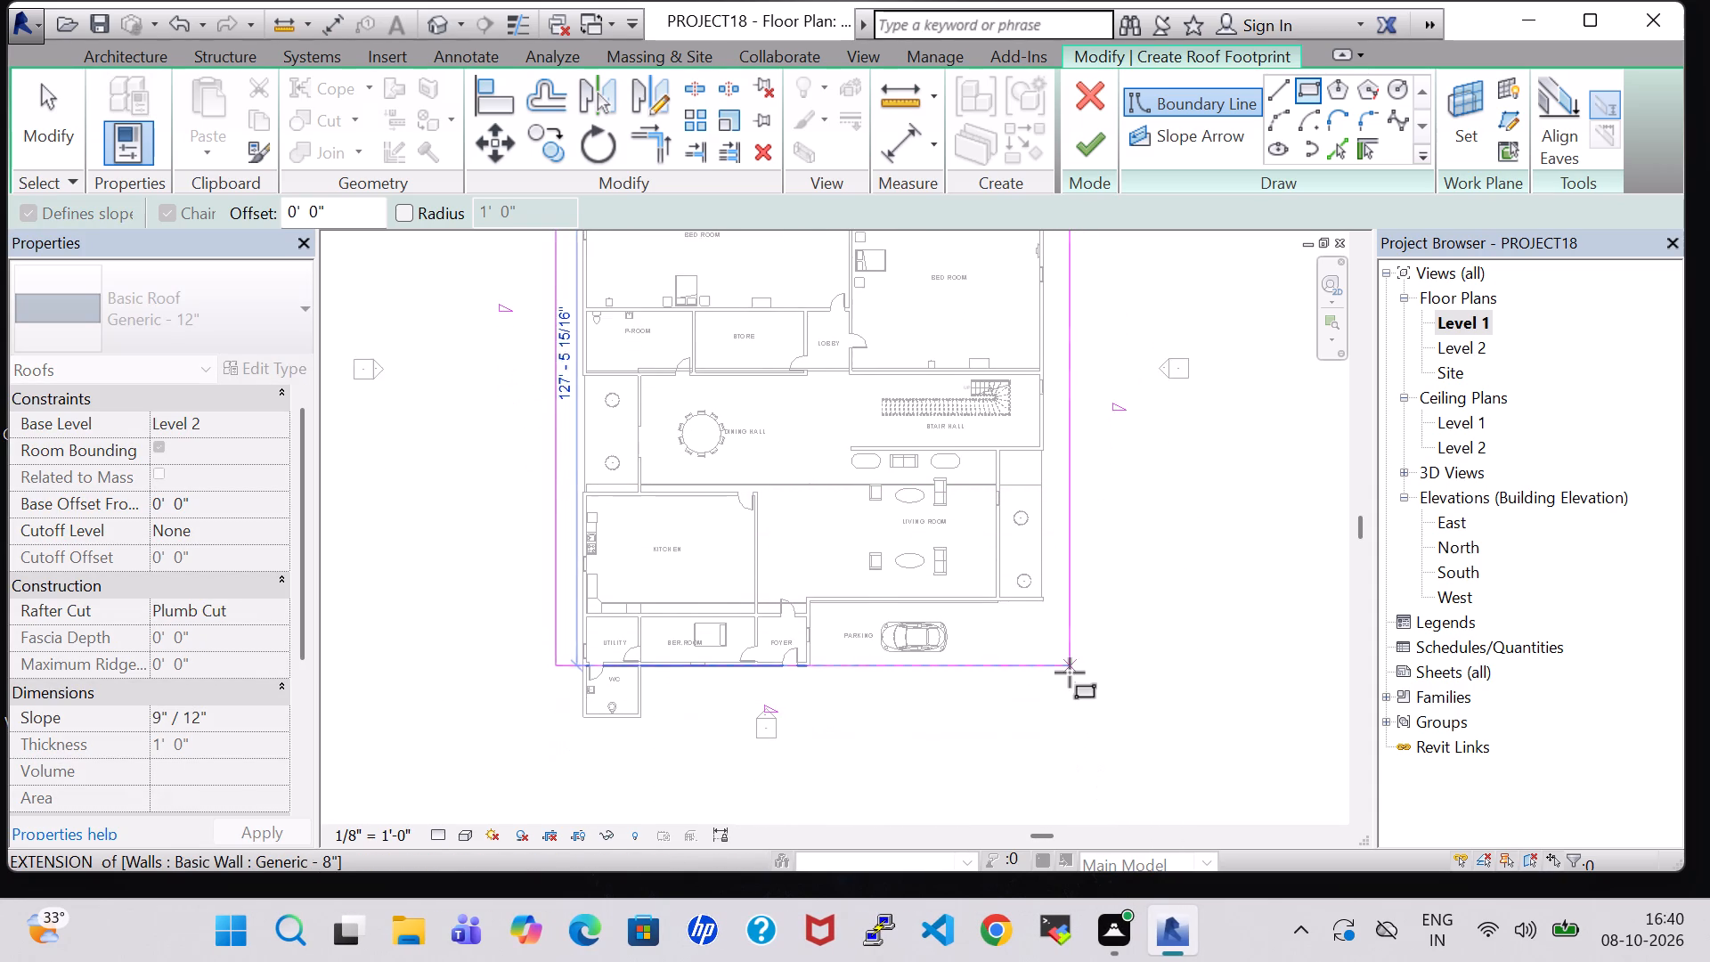
{"action": "scroll", "coordinate": [1070, 673], "scroll_direction": "up", "scroll_amount": 1}
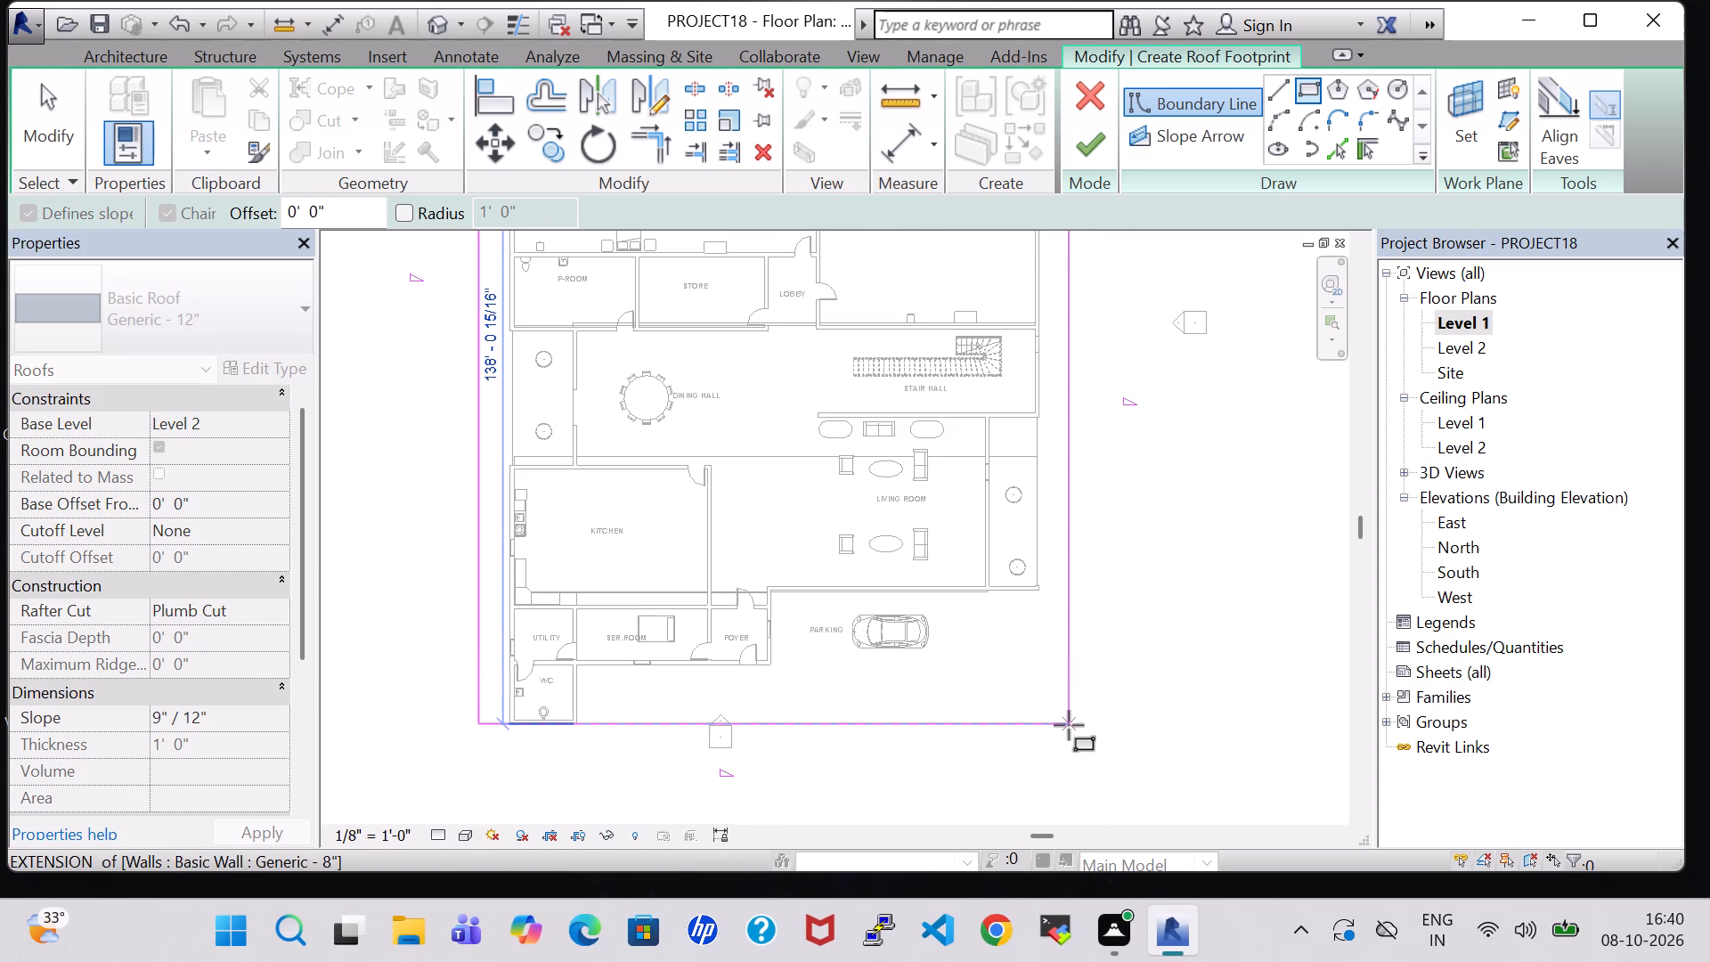
{"action": "left_click", "coordinate": [1069, 725]}
{"action": "left_click", "coordinate": [1082, 131]}
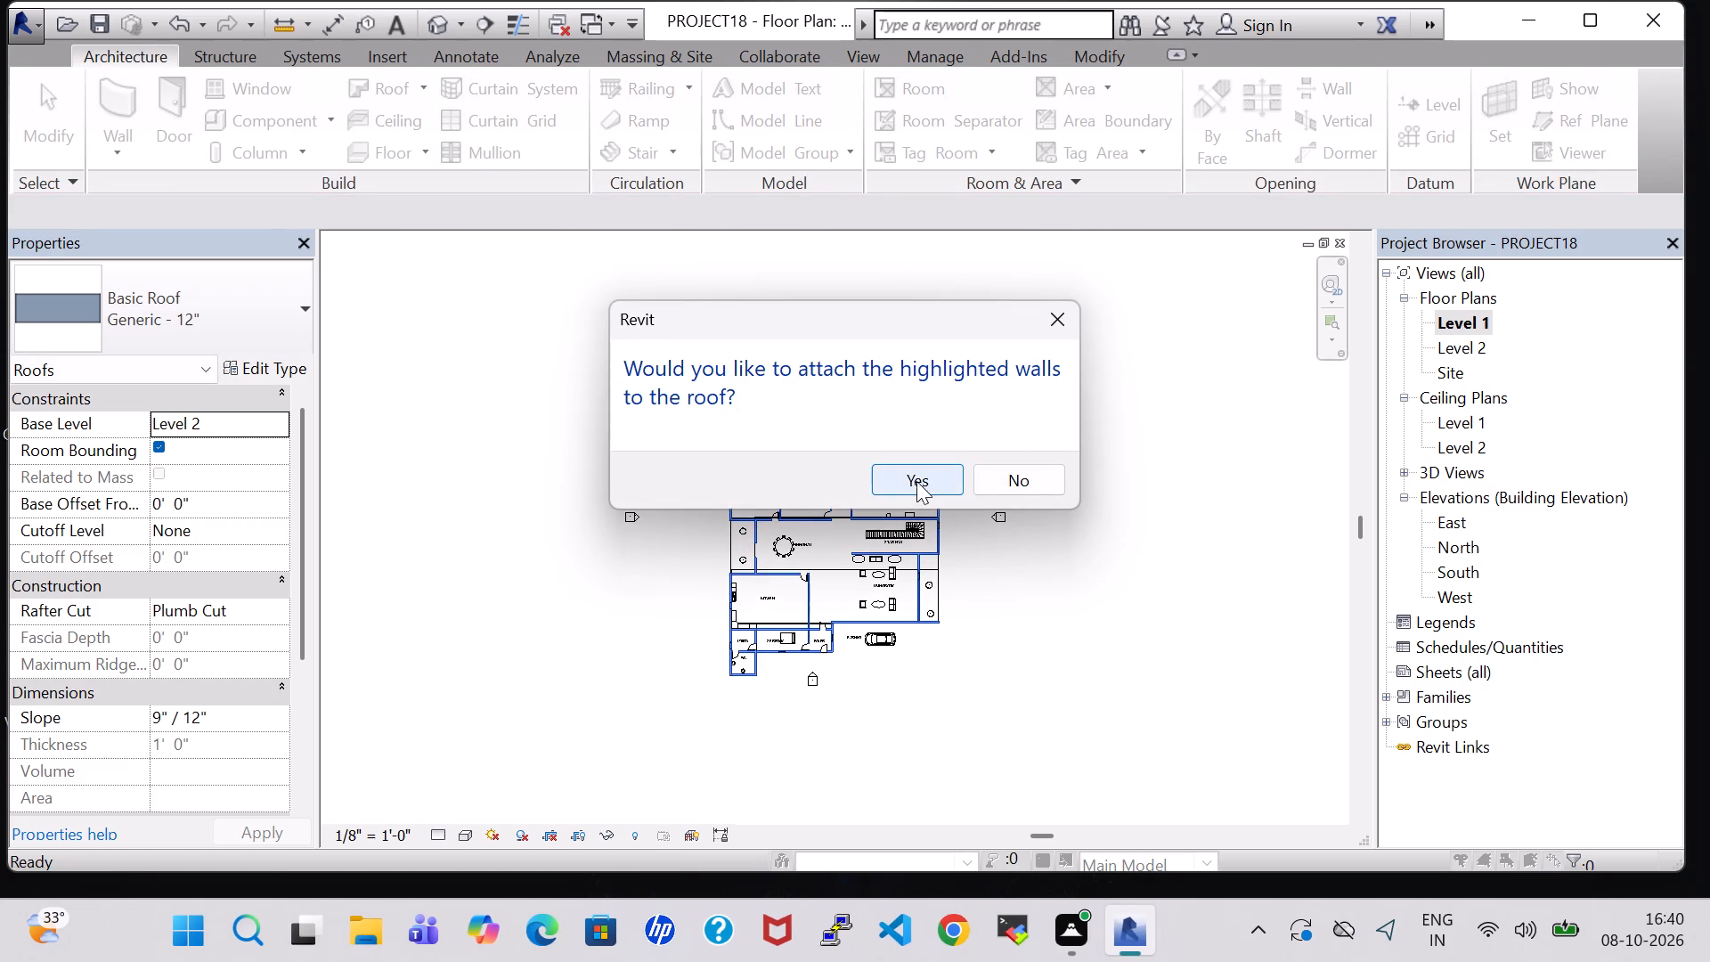
{"action": "left_click", "coordinate": [913, 481]}
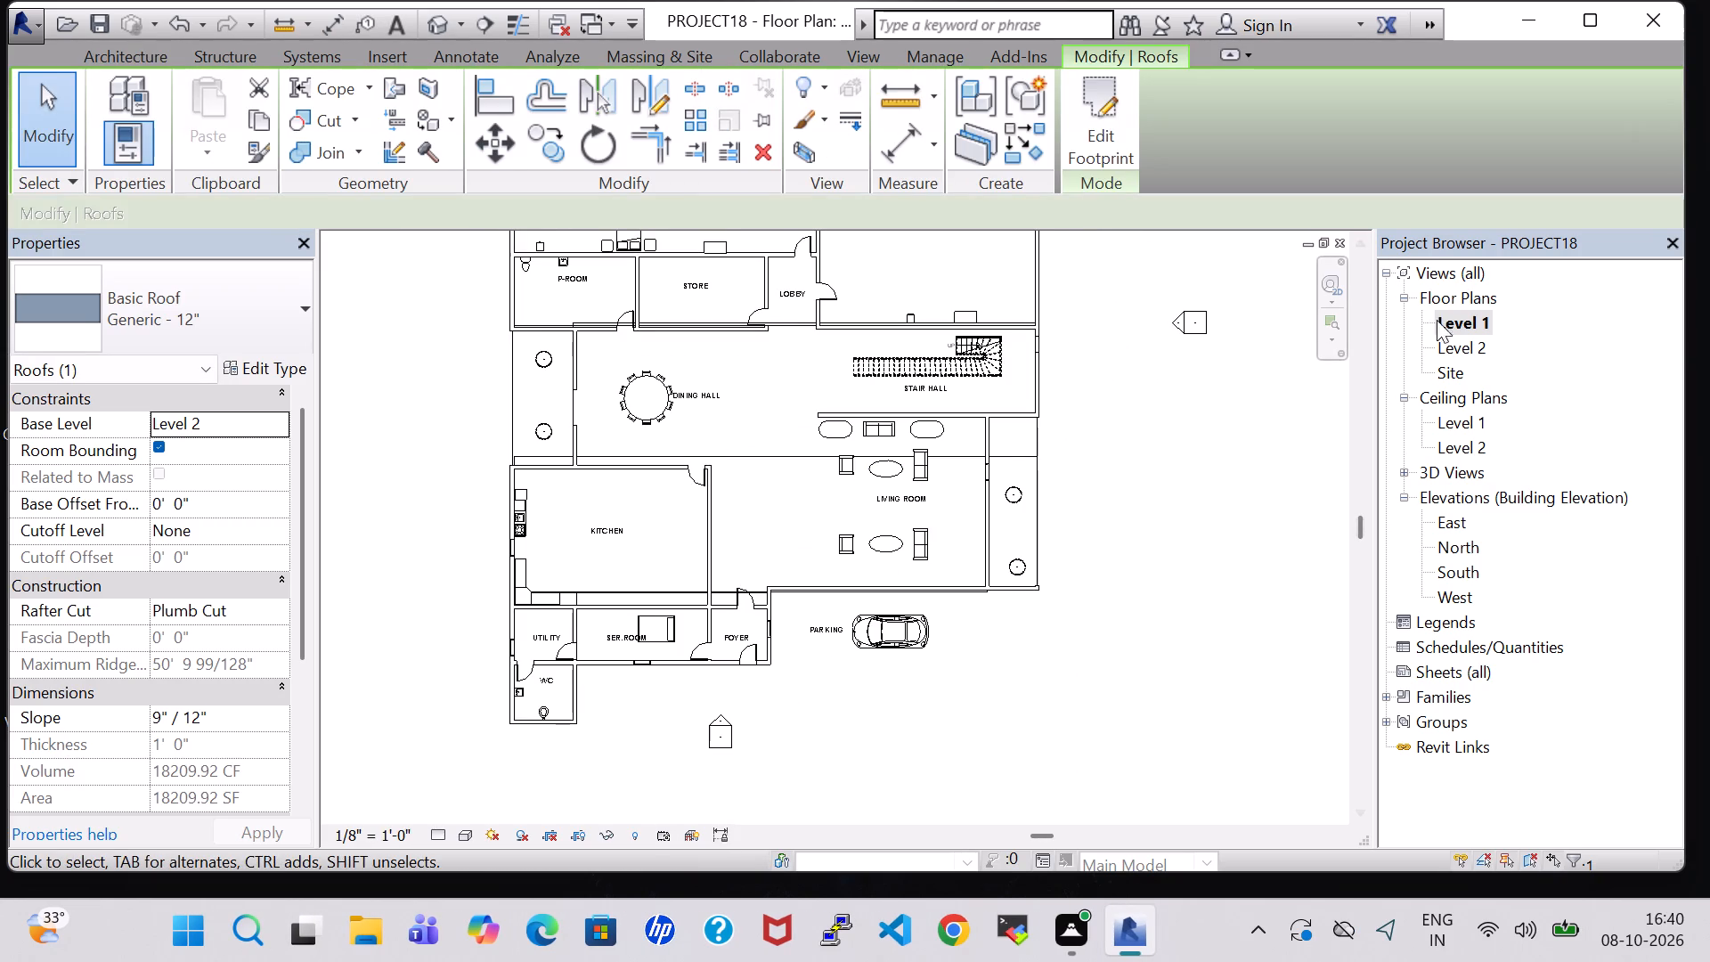
Make the roof flat by turning off Defines Roof Slope for all four footprint edges, and finish the footprint.
{"action": "left_click", "coordinate": [430, 17]}
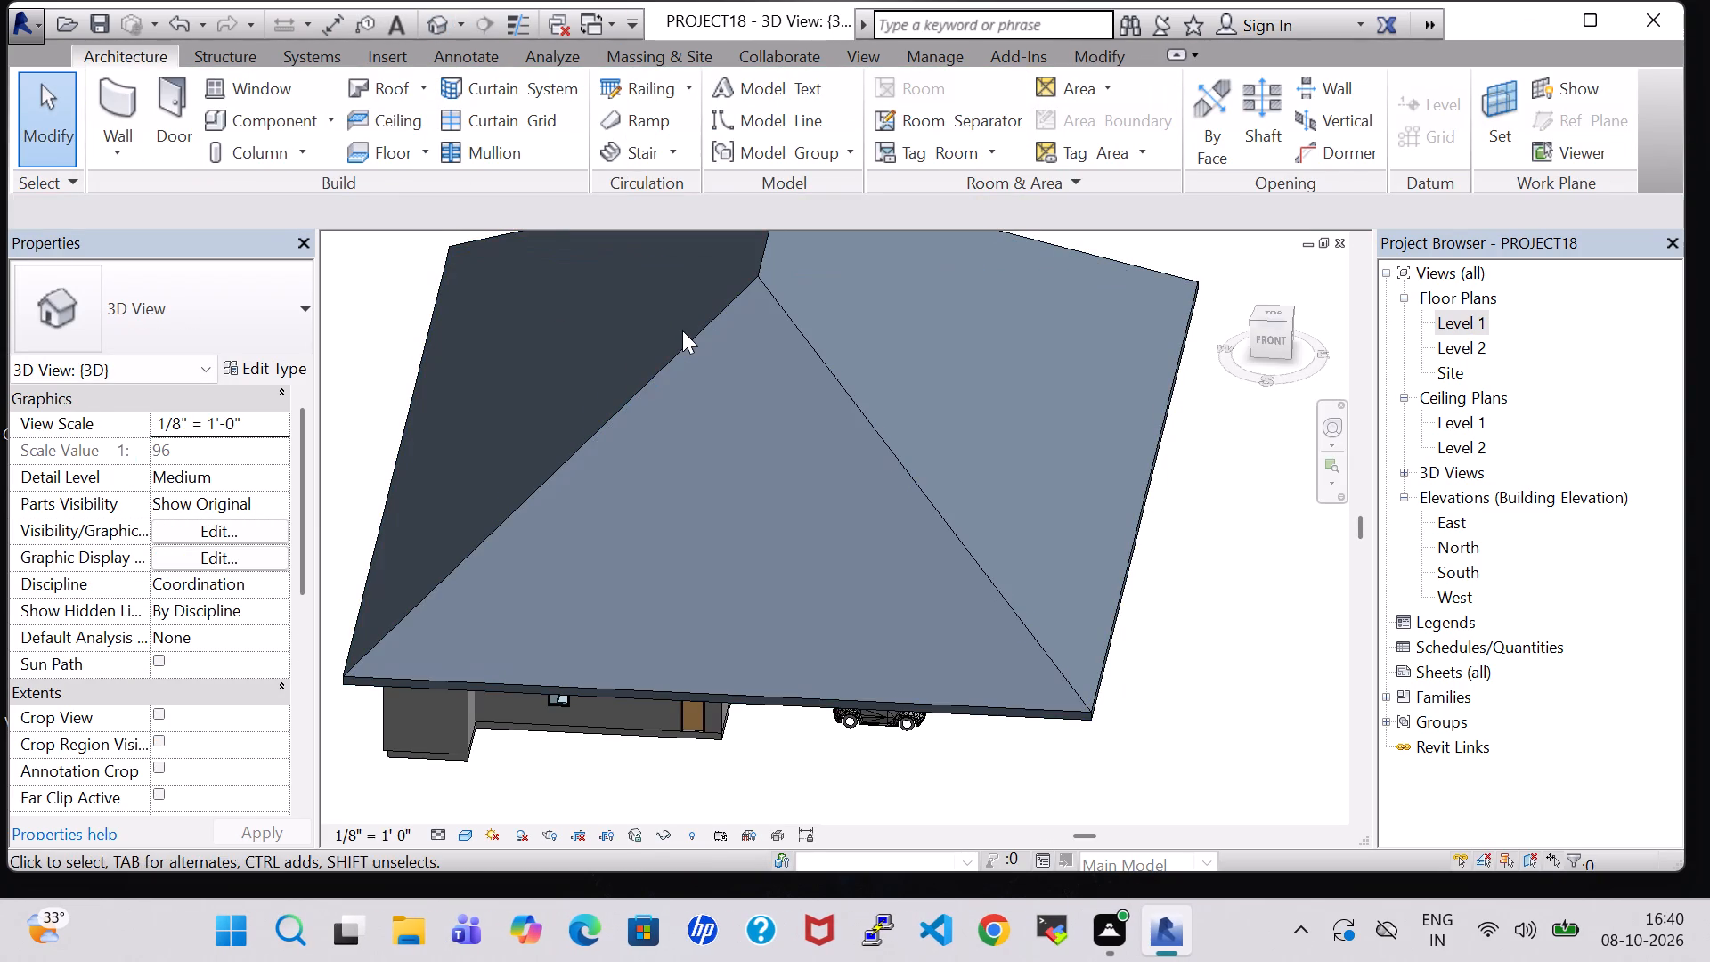
{"action": "left_click", "coordinate": [687, 338]}
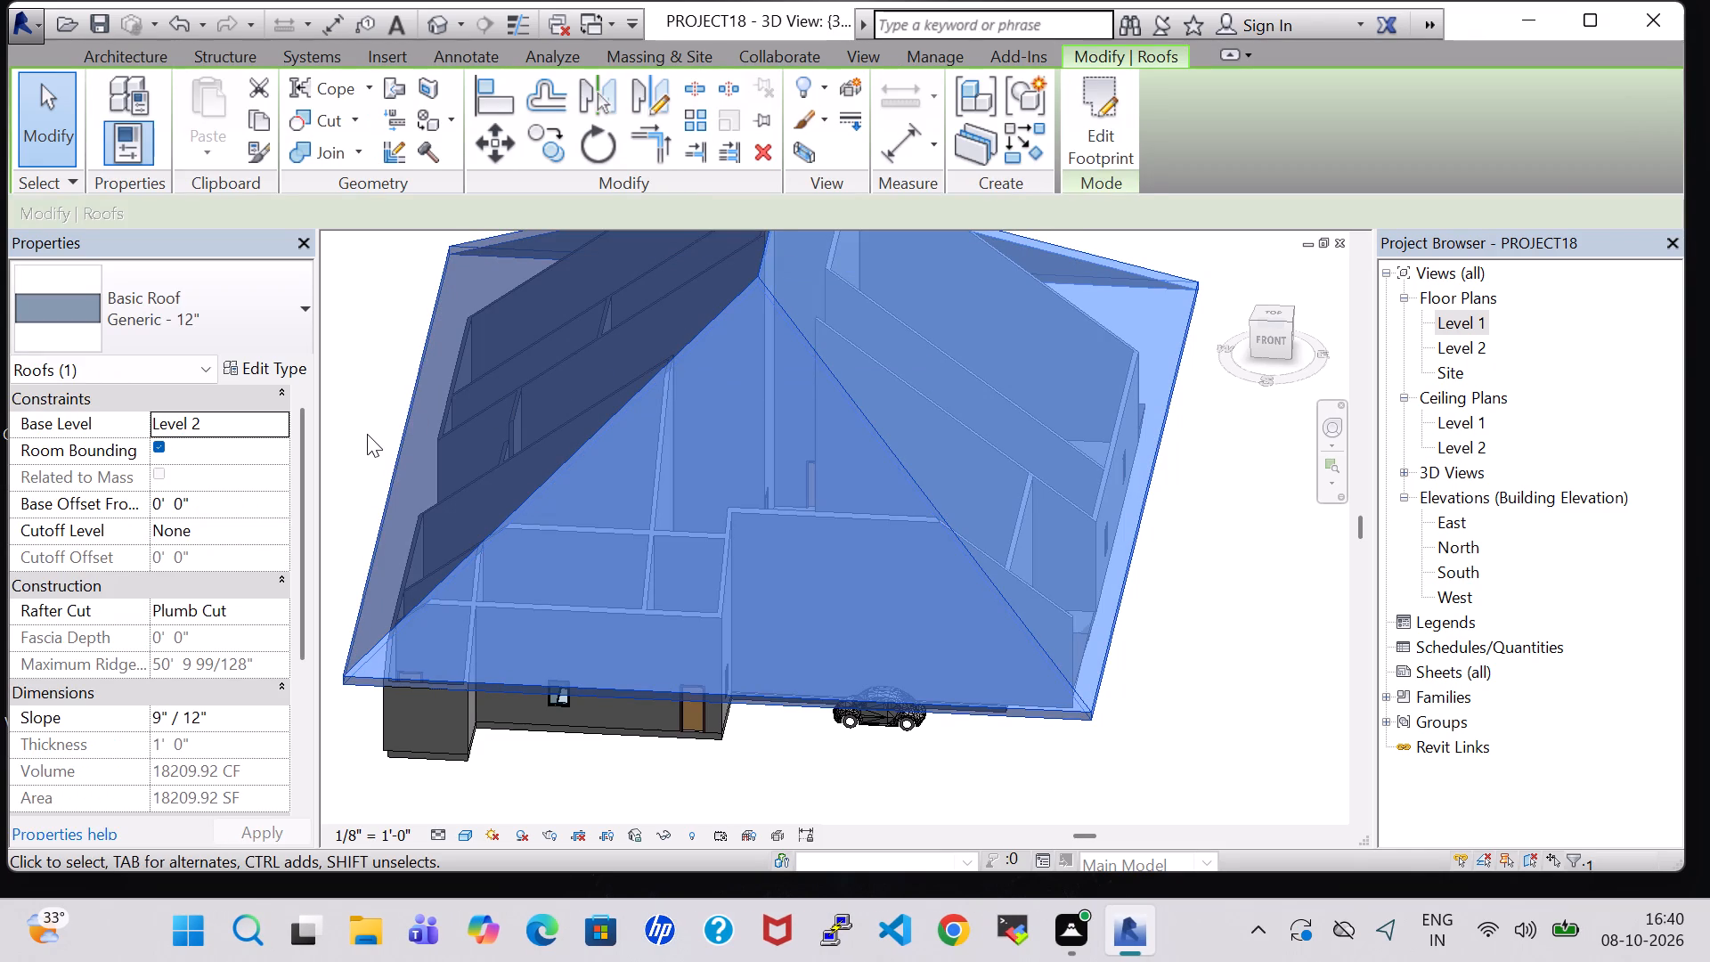
{"action": "left_click", "coordinate": [528, 444]}
{"action": "left_click", "coordinate": [588, 458]}
{"action": "double_click", "coordinate": [574, 451]}
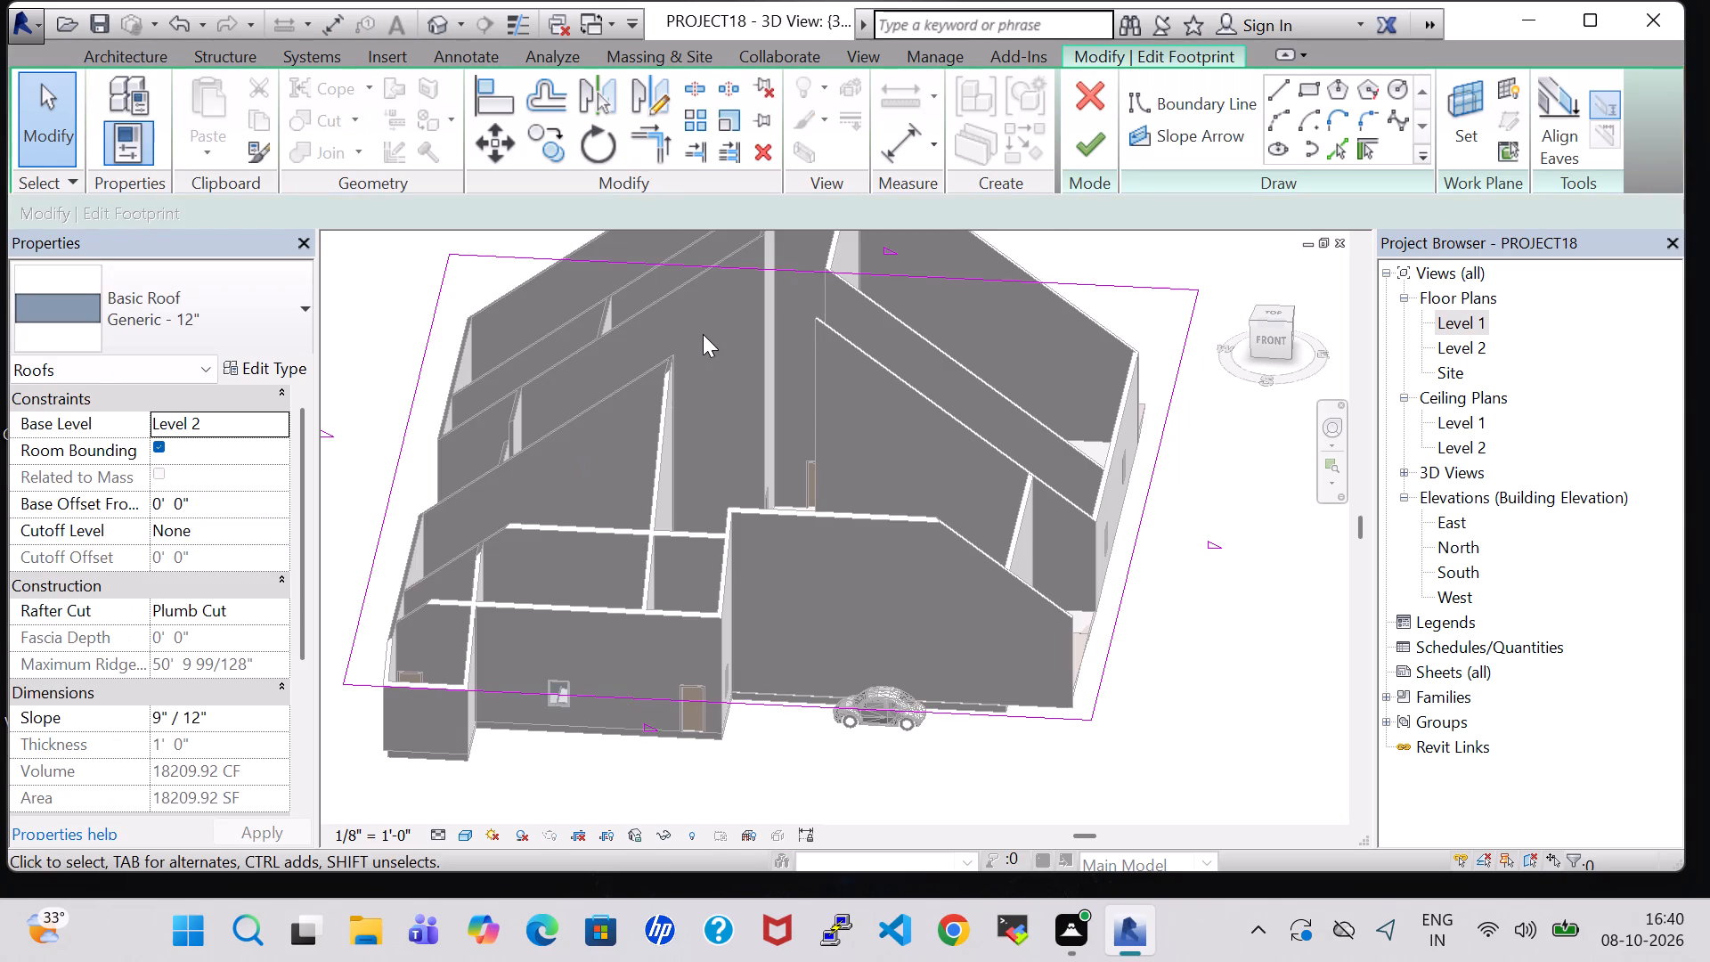
{"action": "left_click", "coordinate": [821, 273], "text": "ctrl"}
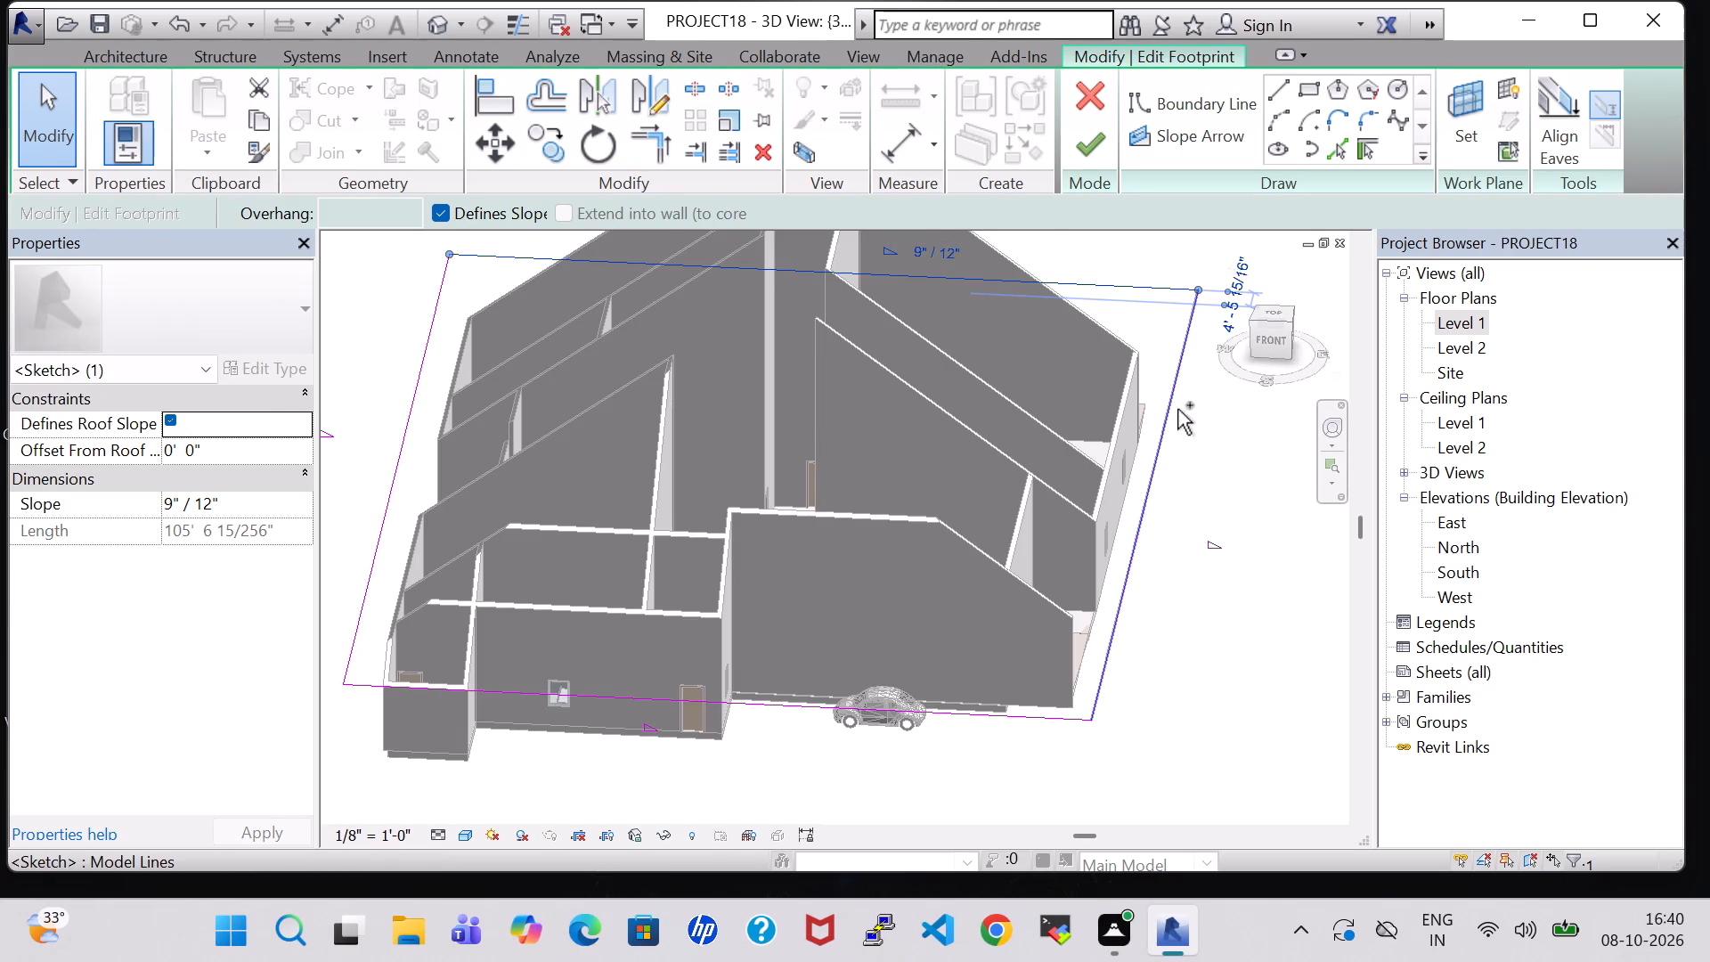
{"action": "left_click", "coordinate": [1177, 409], "text": "ctrl"}
{"action": "left_click", "coordinate": [1020, 721], "text": "ctrl"}
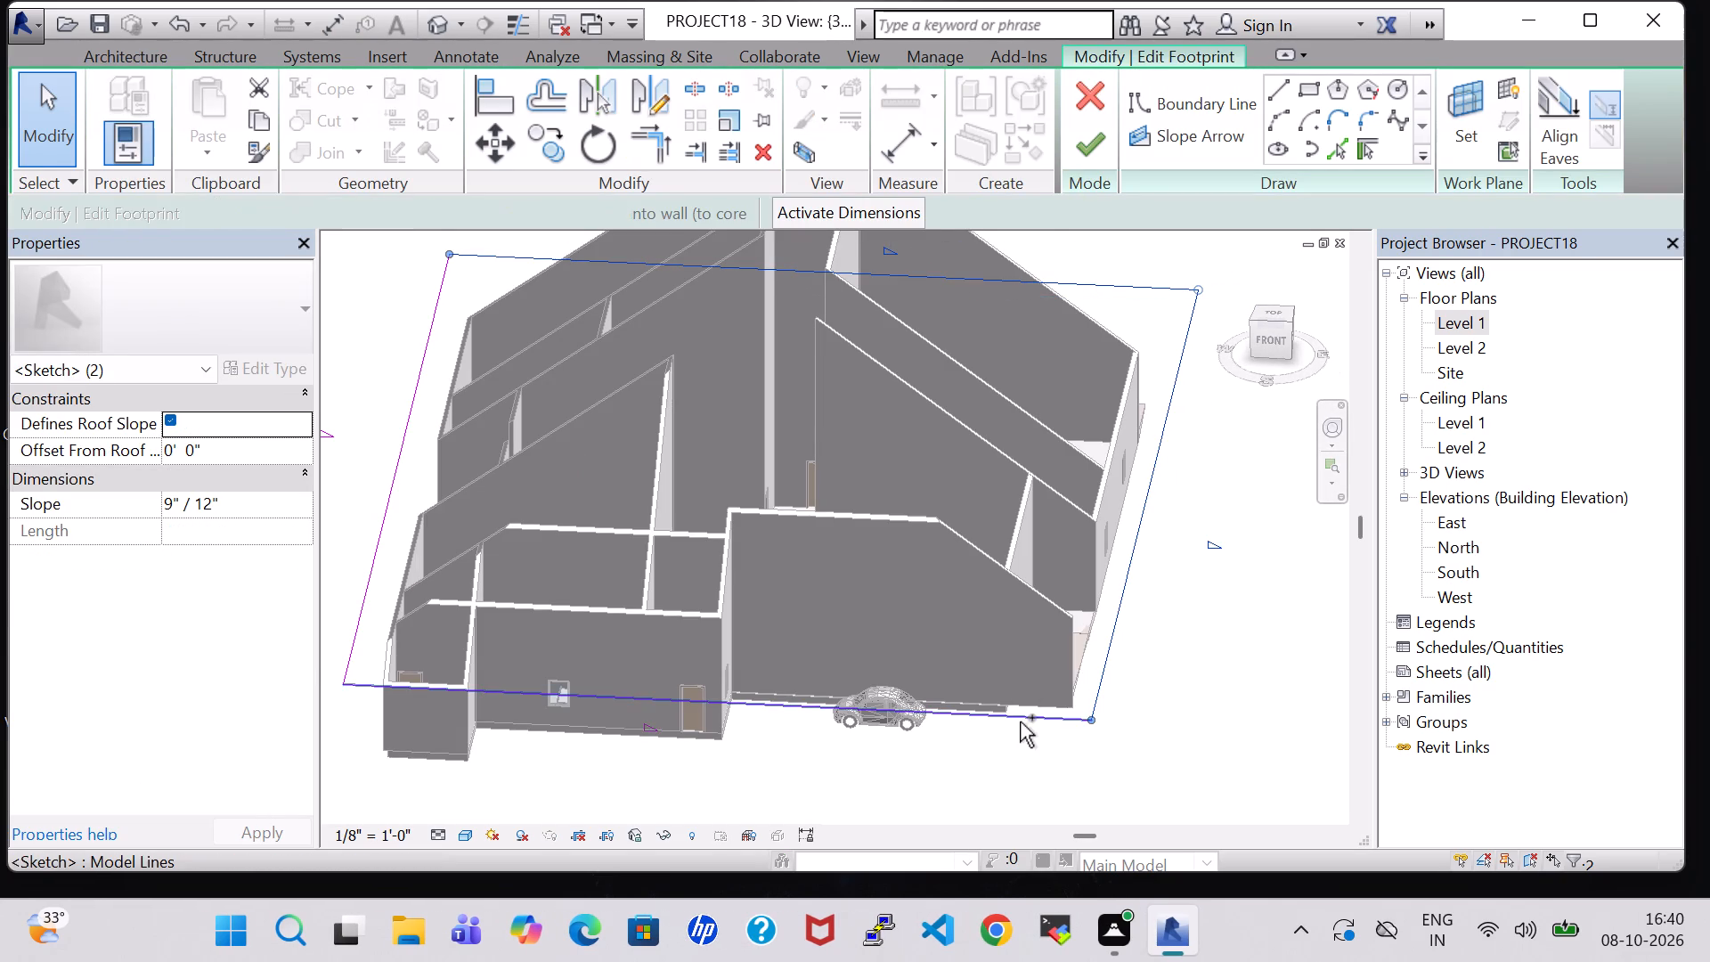
{"action": "left_click", "coordinate": [417, 402], "text": "ctrl"}
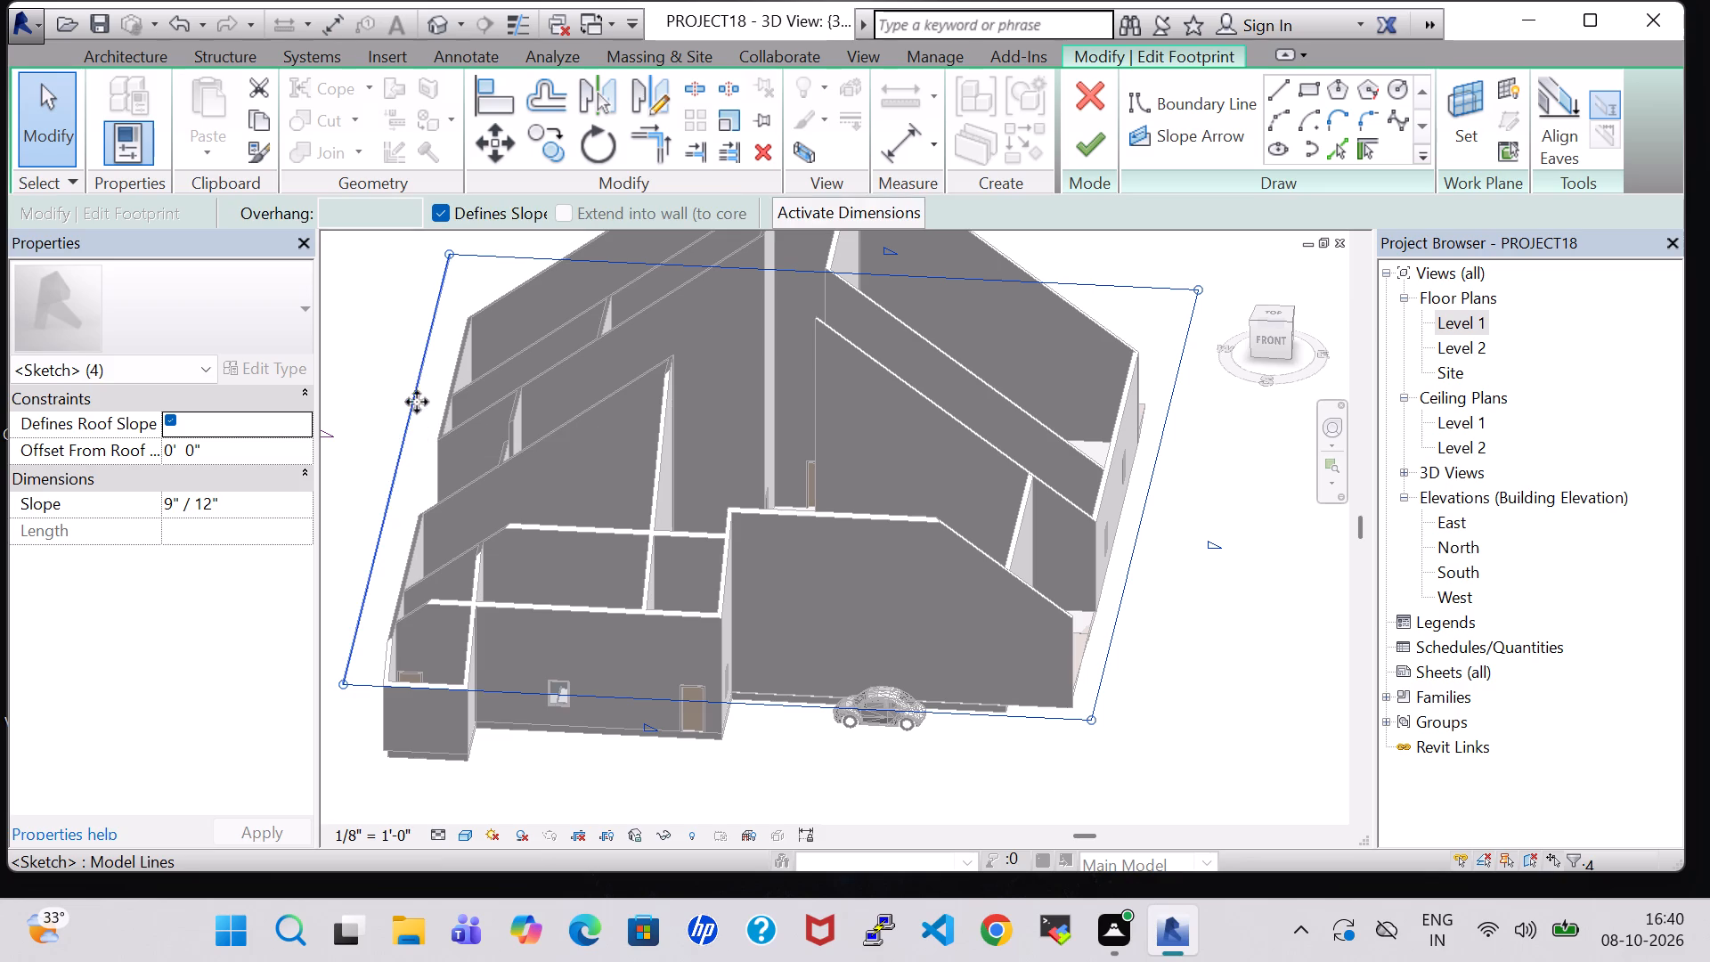
{"action": "left_click", "coordinate": [167, 420]}
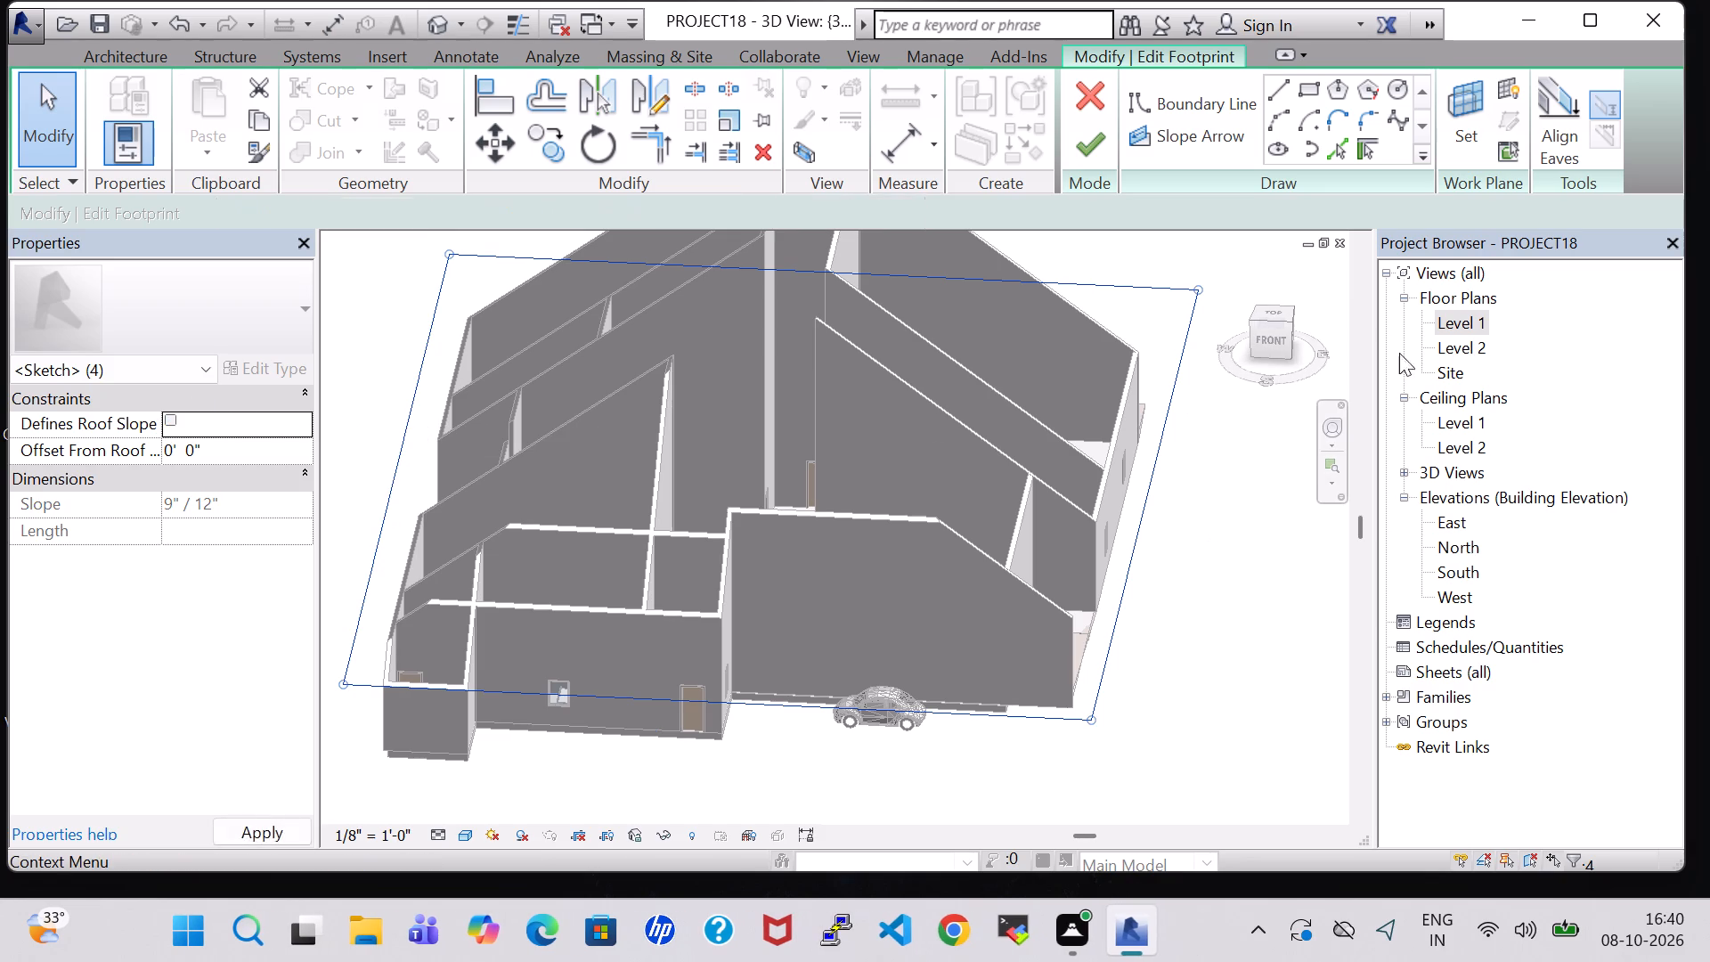
{"action": "left_click", "coordinate": [1073, 152]}
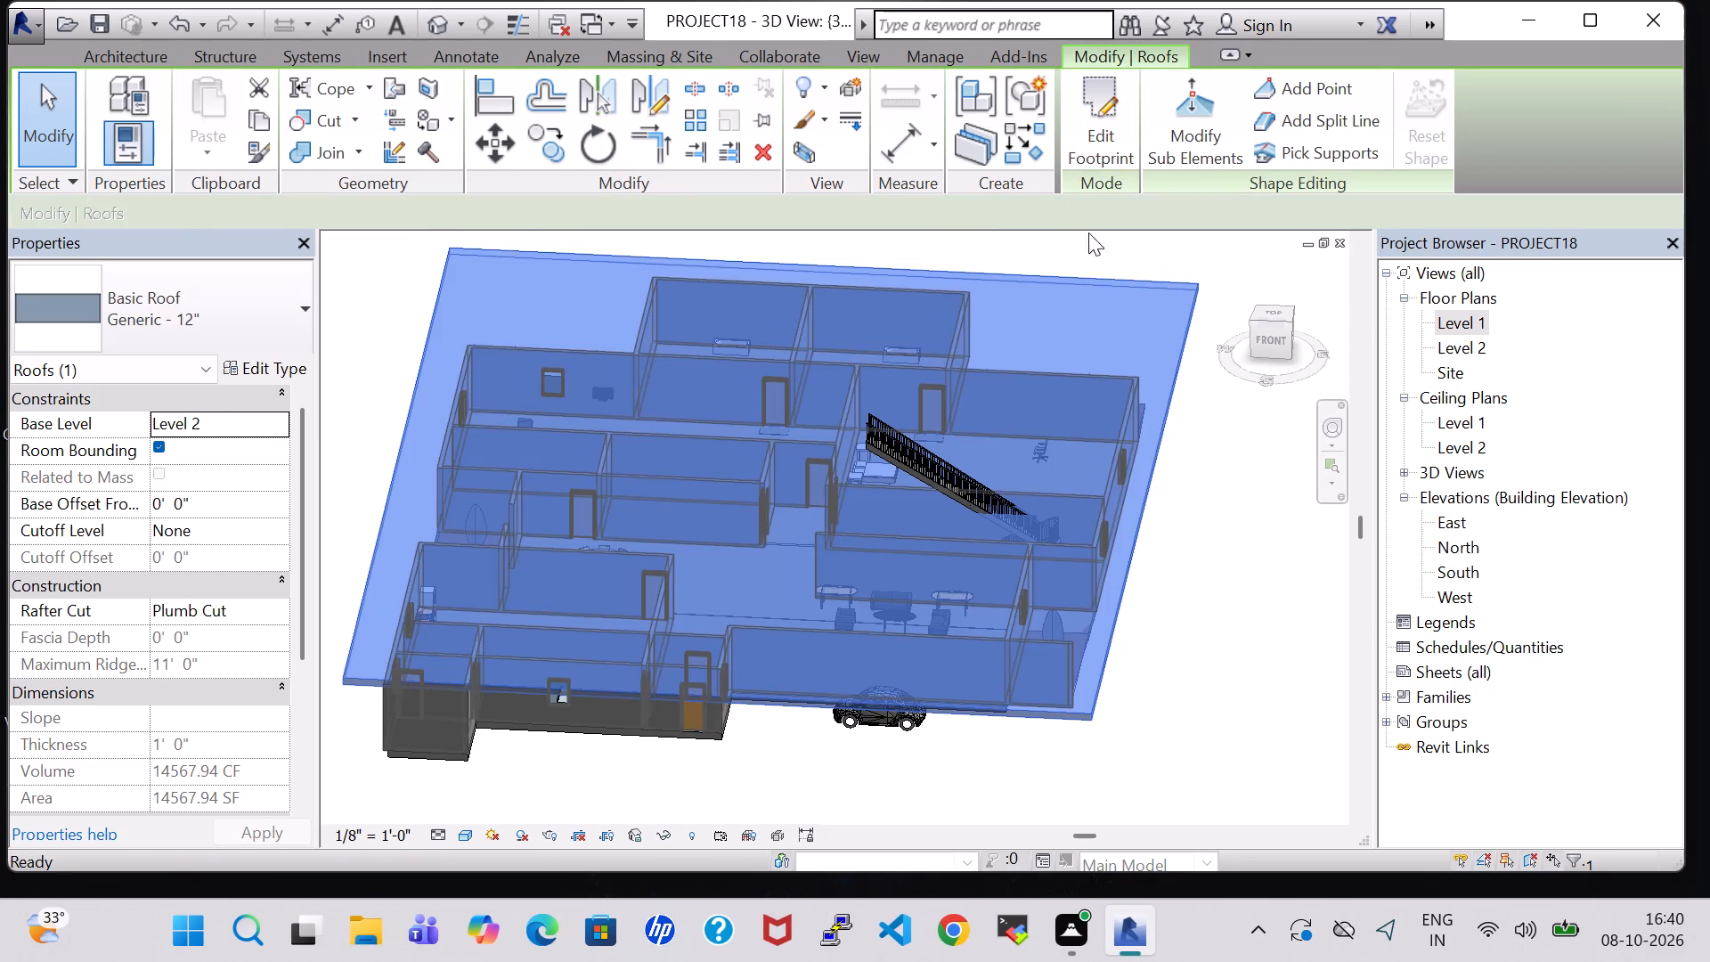
{"action": "left_click", "coordinate": [1225, 551]}
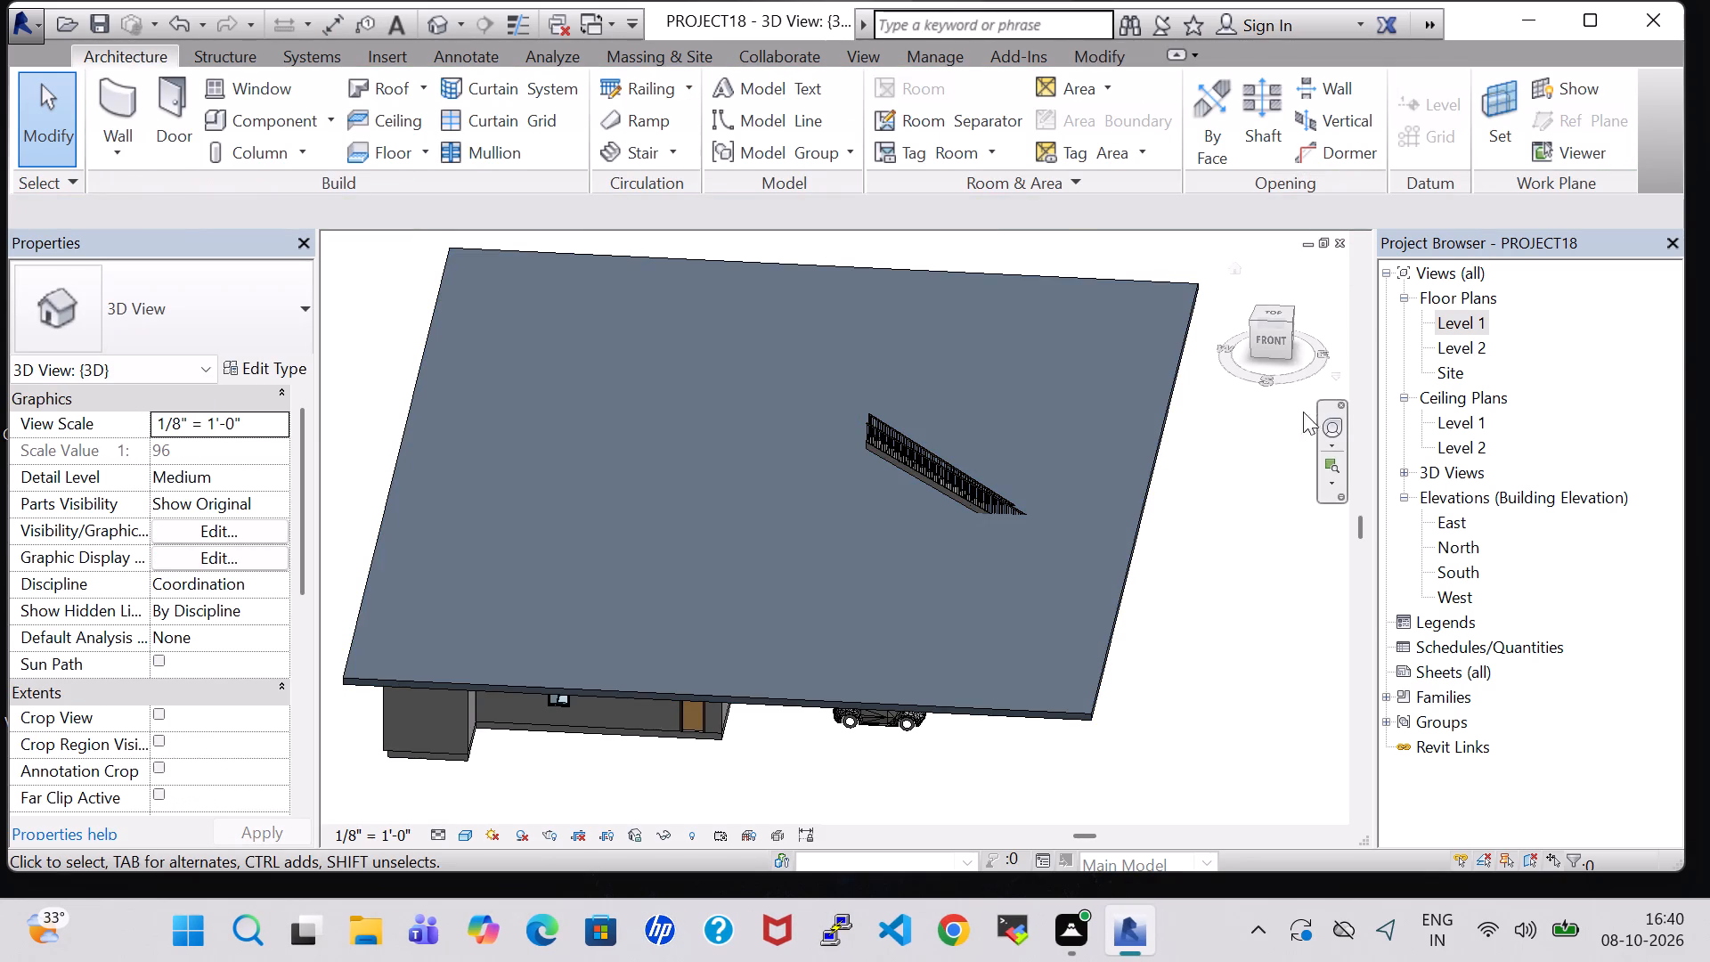
Examine the flat roof over the house in 3D, and review the whole Level 1 floor plan.
{"action": "middle_click_drag", "start_coordinate": [1225, 626], "coordinate": [1209, 593], "text": "shift"}
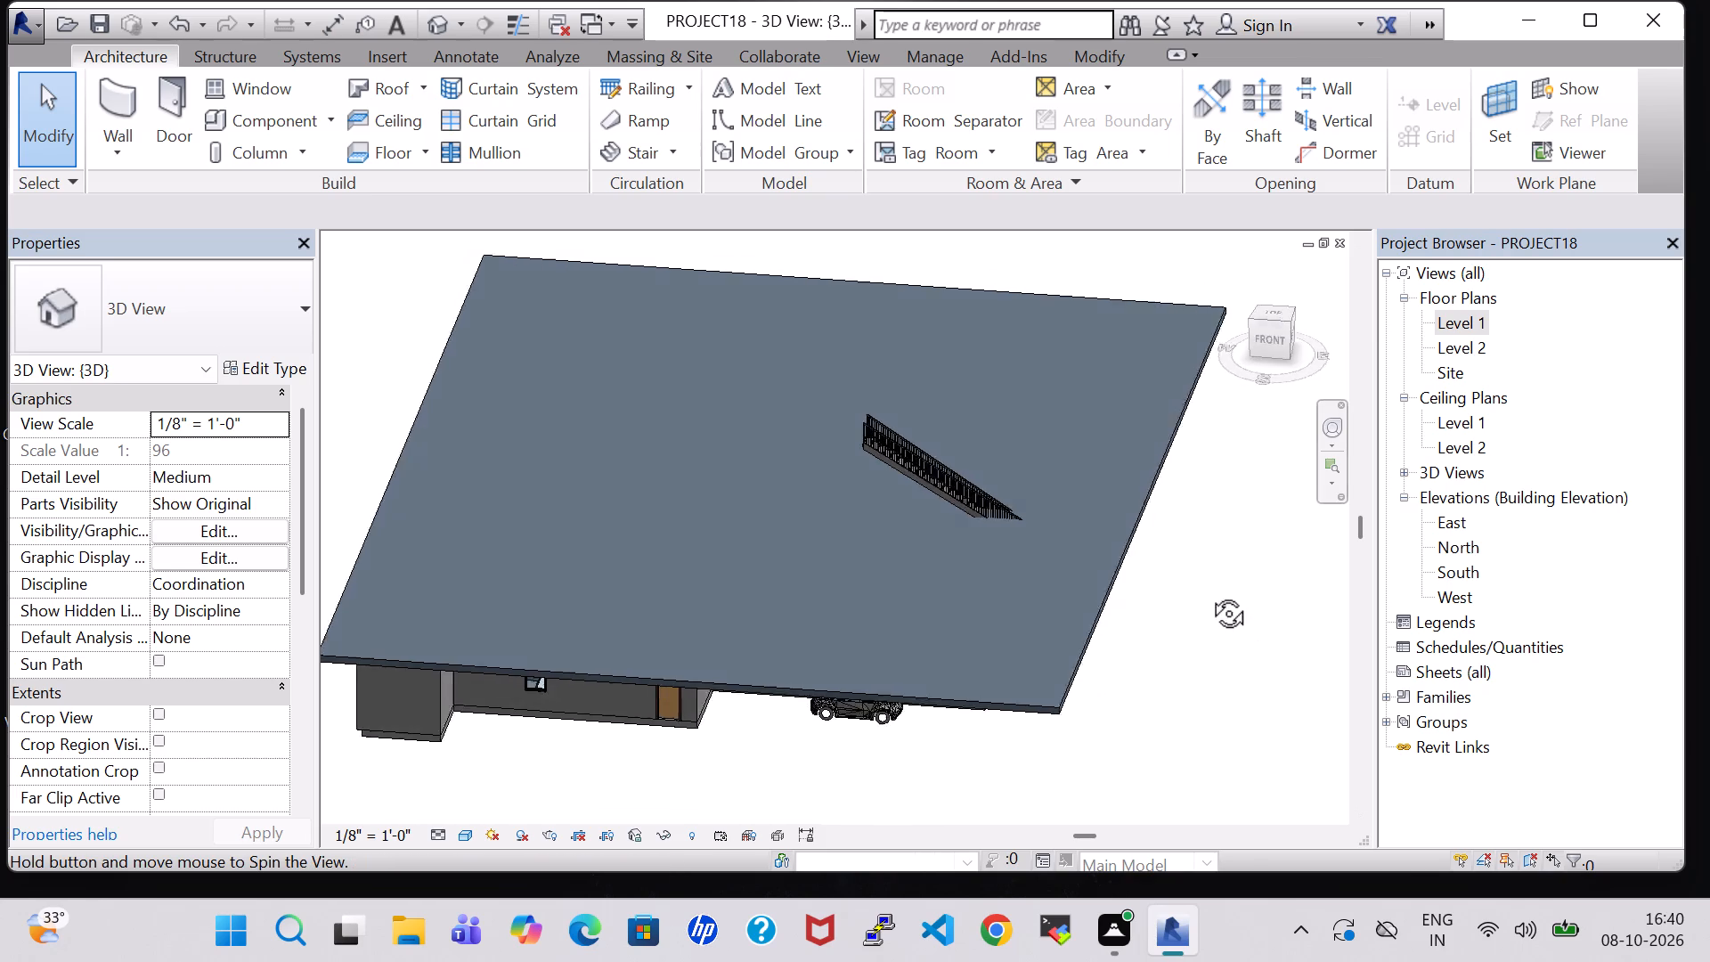
{"action": "middle_click_drag", "start_coordinate": [1209, 593], "coordinate": [1240, 401], "text": "shift"}
{"action": "middle_click_drag", "start_coordinate": [1240, 401], "coordinate": [1245, 454], "text": "shift"}
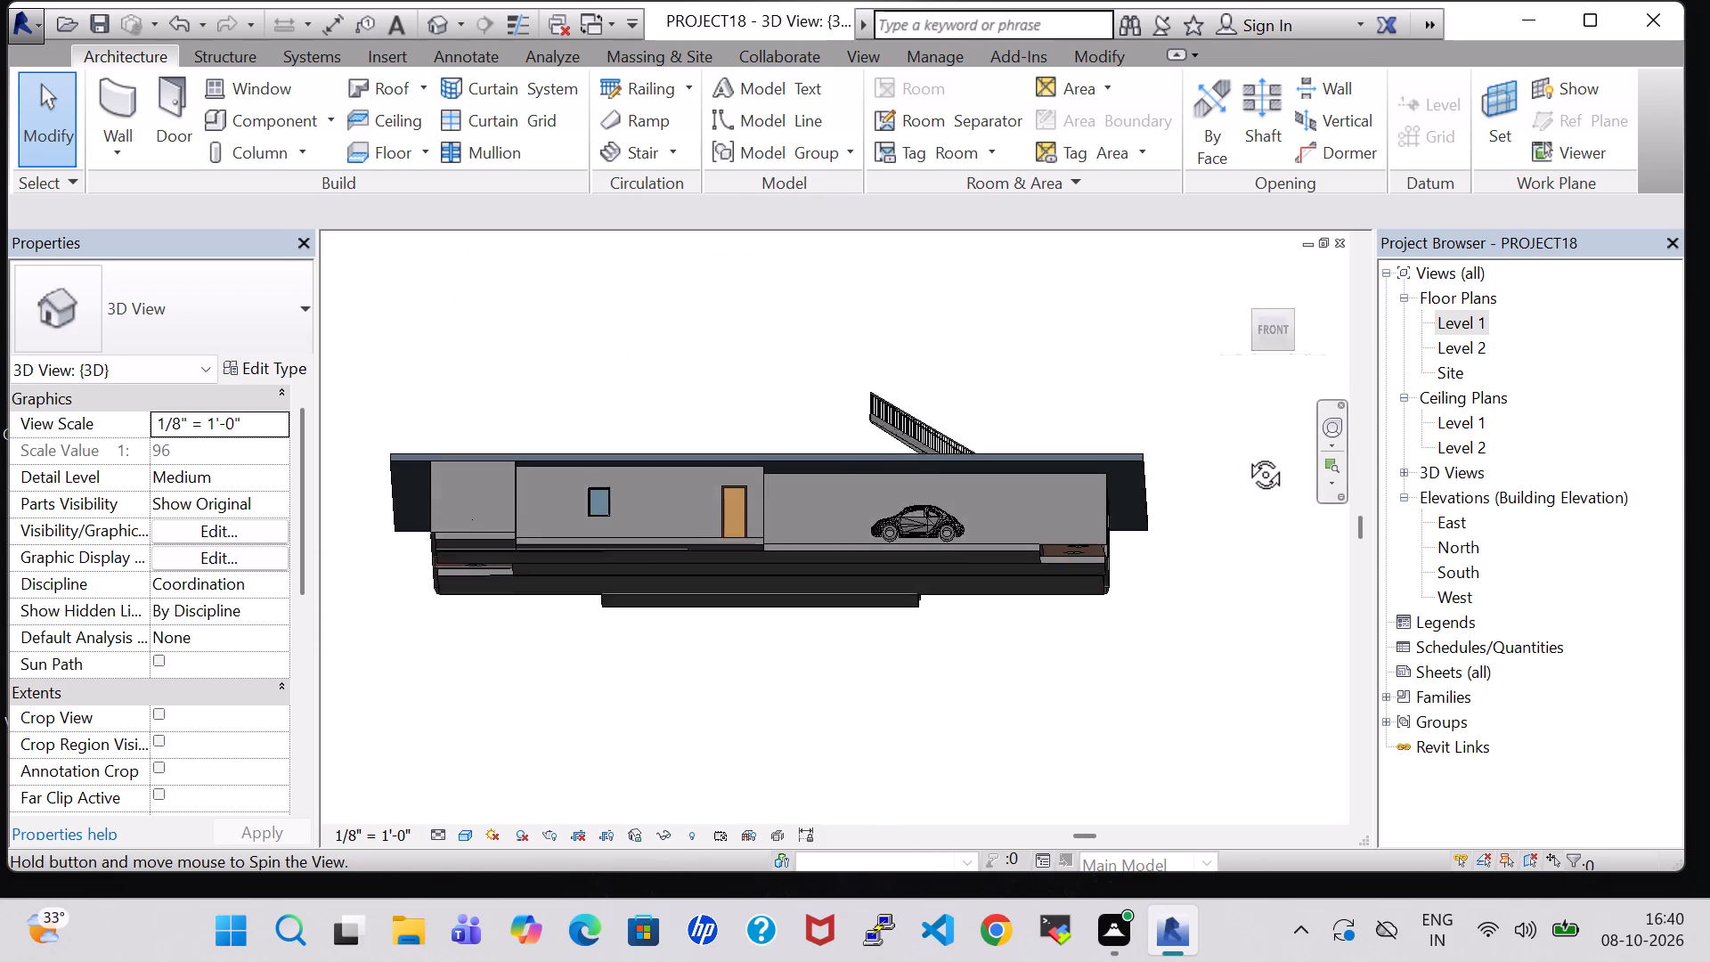
{"action": "middle_click_drag", "start_coordinate": [1245, 454], "coordinate": [1240, 508], "text": "shift"}
{"action": "middle_click", "coordinate": [1240, 508], "text": "shift"}
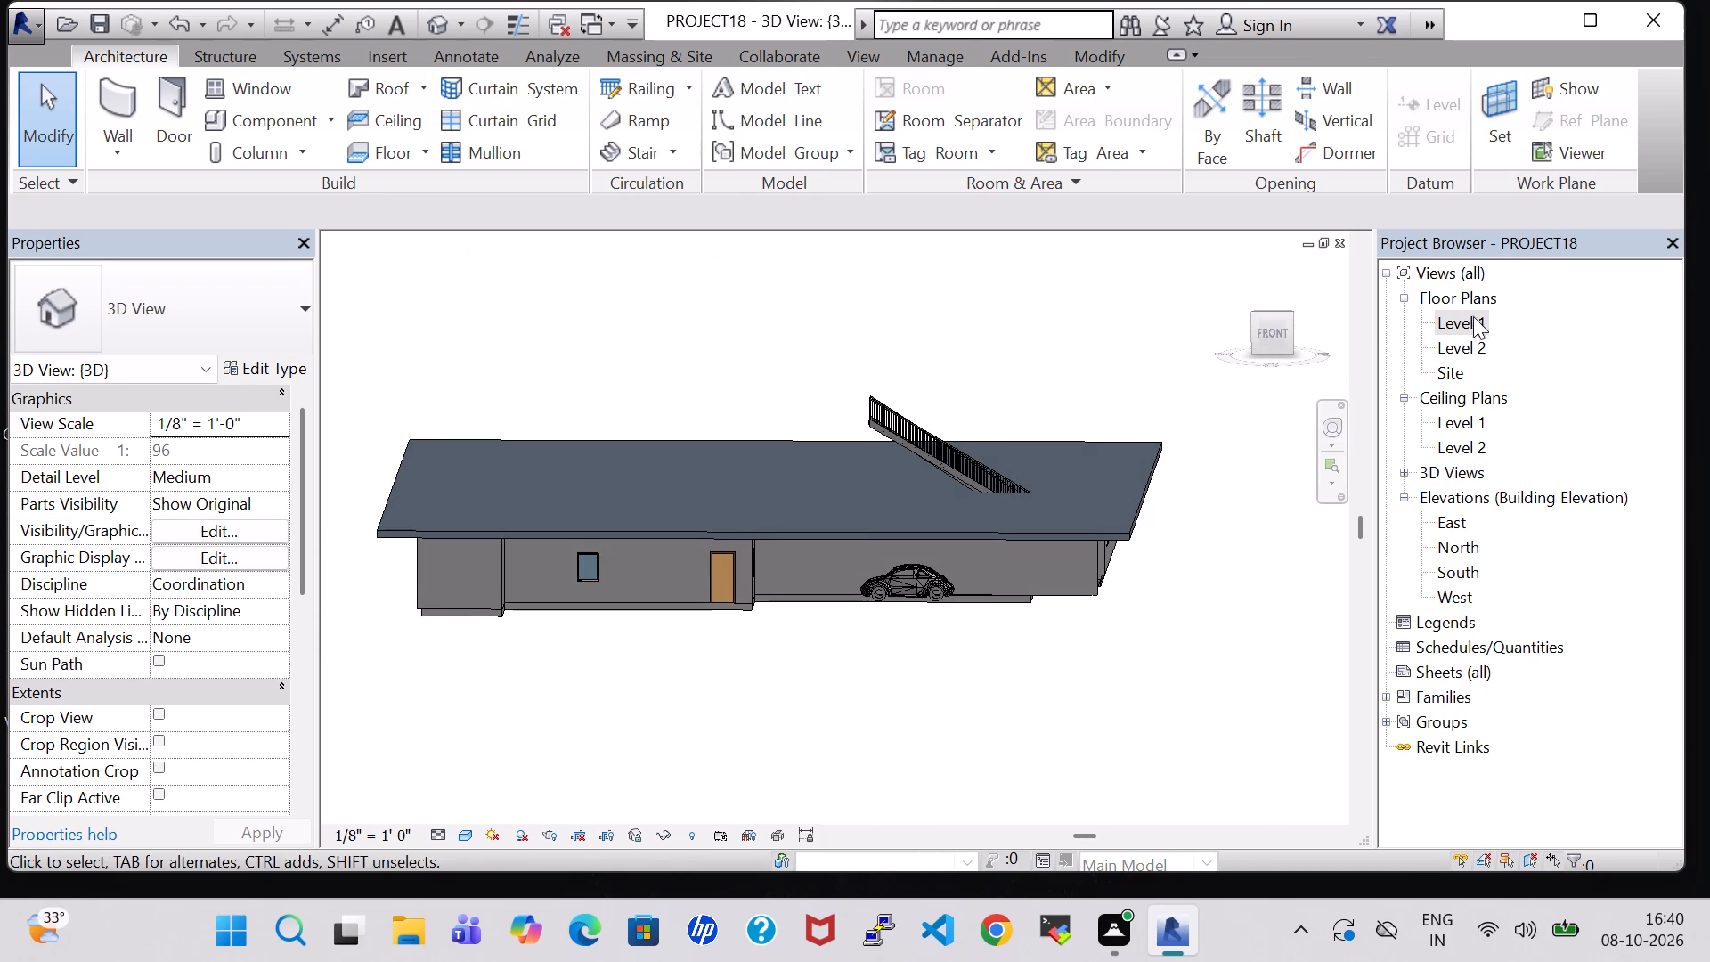
{"action": "double_click", "coordinate": [1468, 329]}
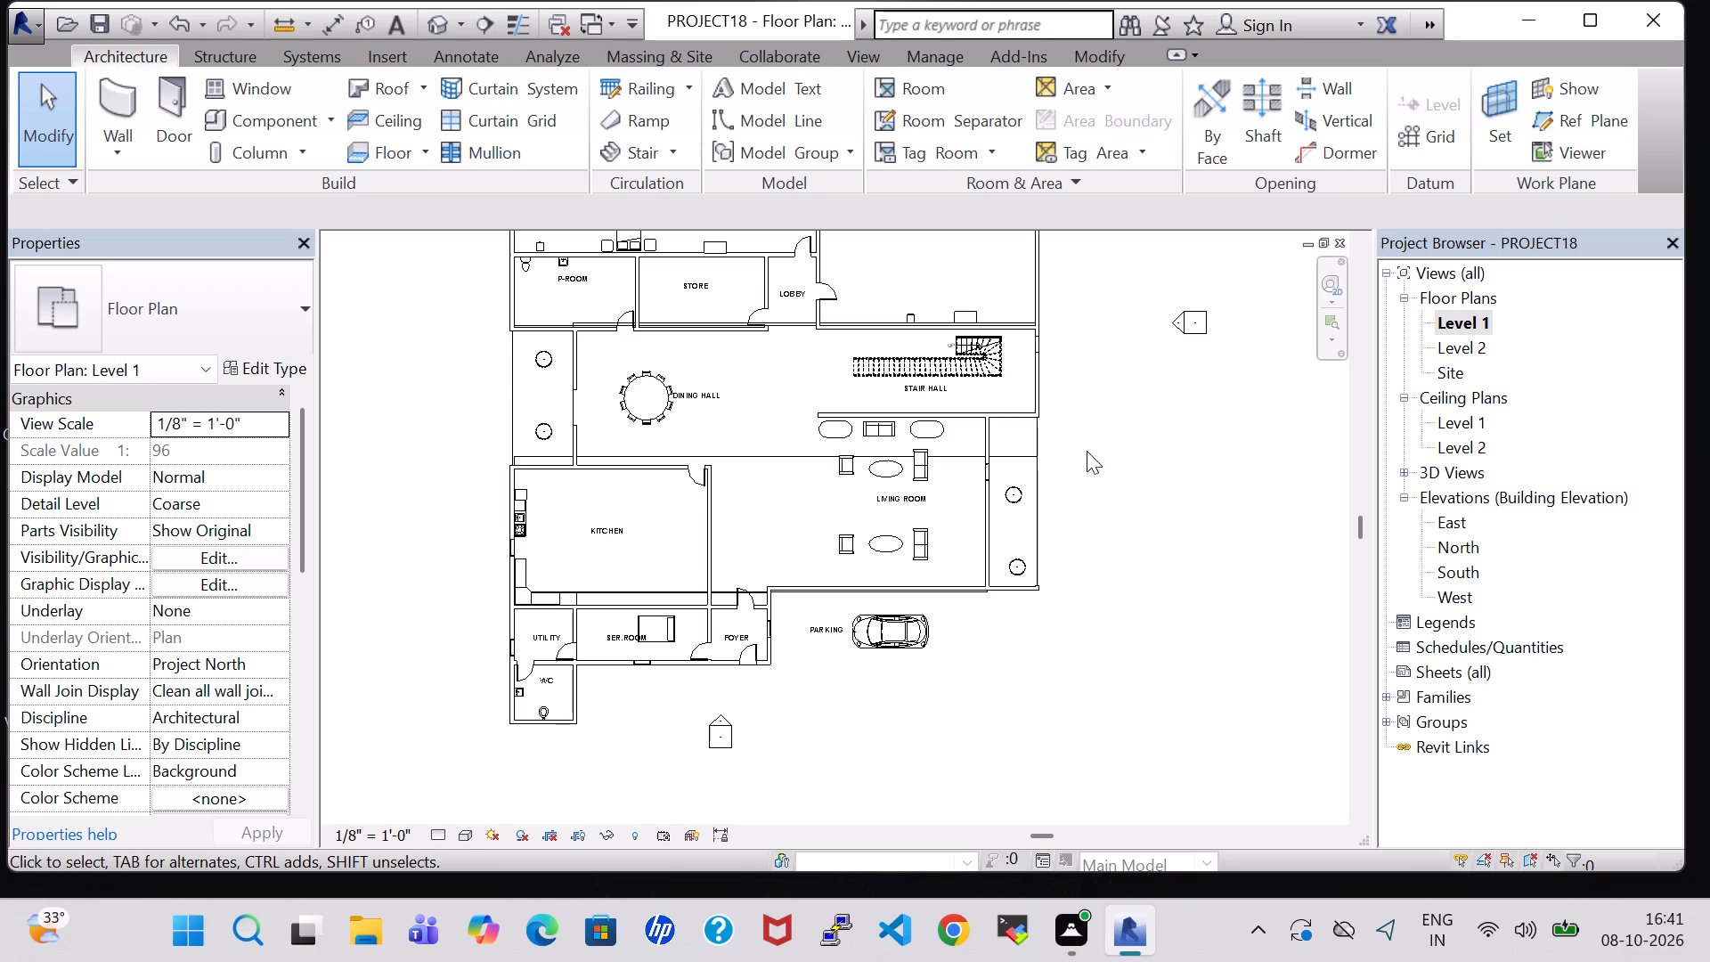
{"action": "middle_click_drag", "start_coordinate": [1087, 451], "coordinate": [1136, 585]}
{"action": "scroll", "coordinate": [1087, 451], "scroll_direction": "up", "scroll_amount": 1}
{"action": "scroll", "coordinate": [1136, 585], "scroll_direction": "down", "scroll_amount": 4}
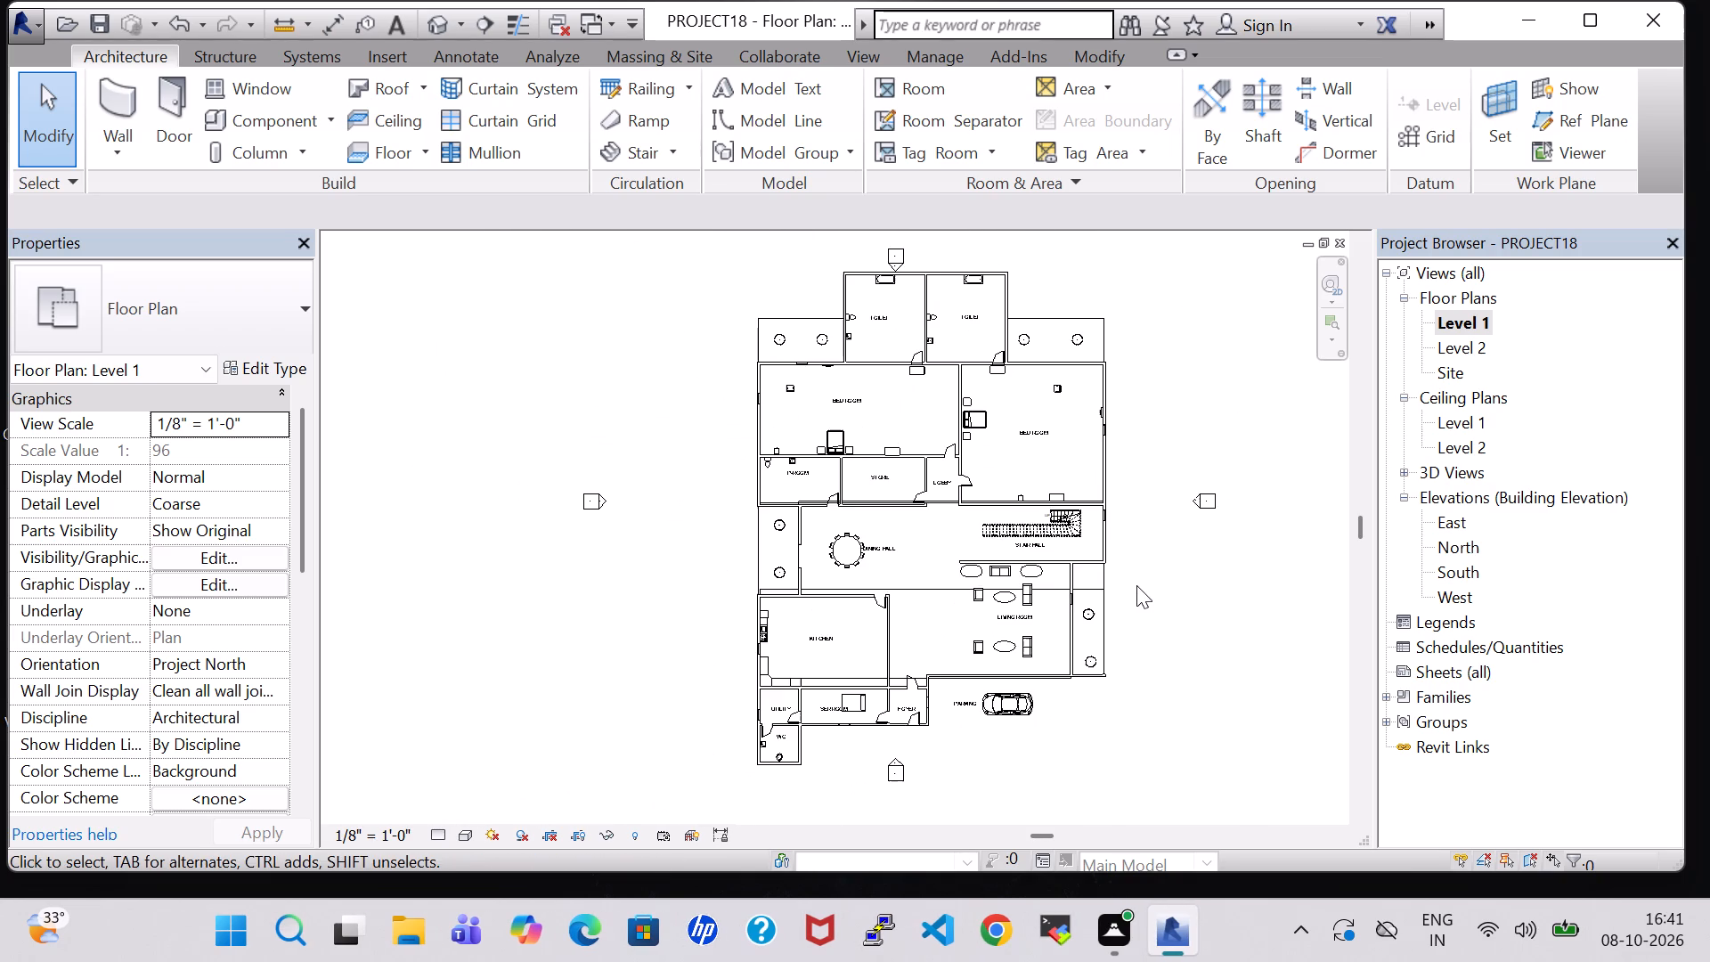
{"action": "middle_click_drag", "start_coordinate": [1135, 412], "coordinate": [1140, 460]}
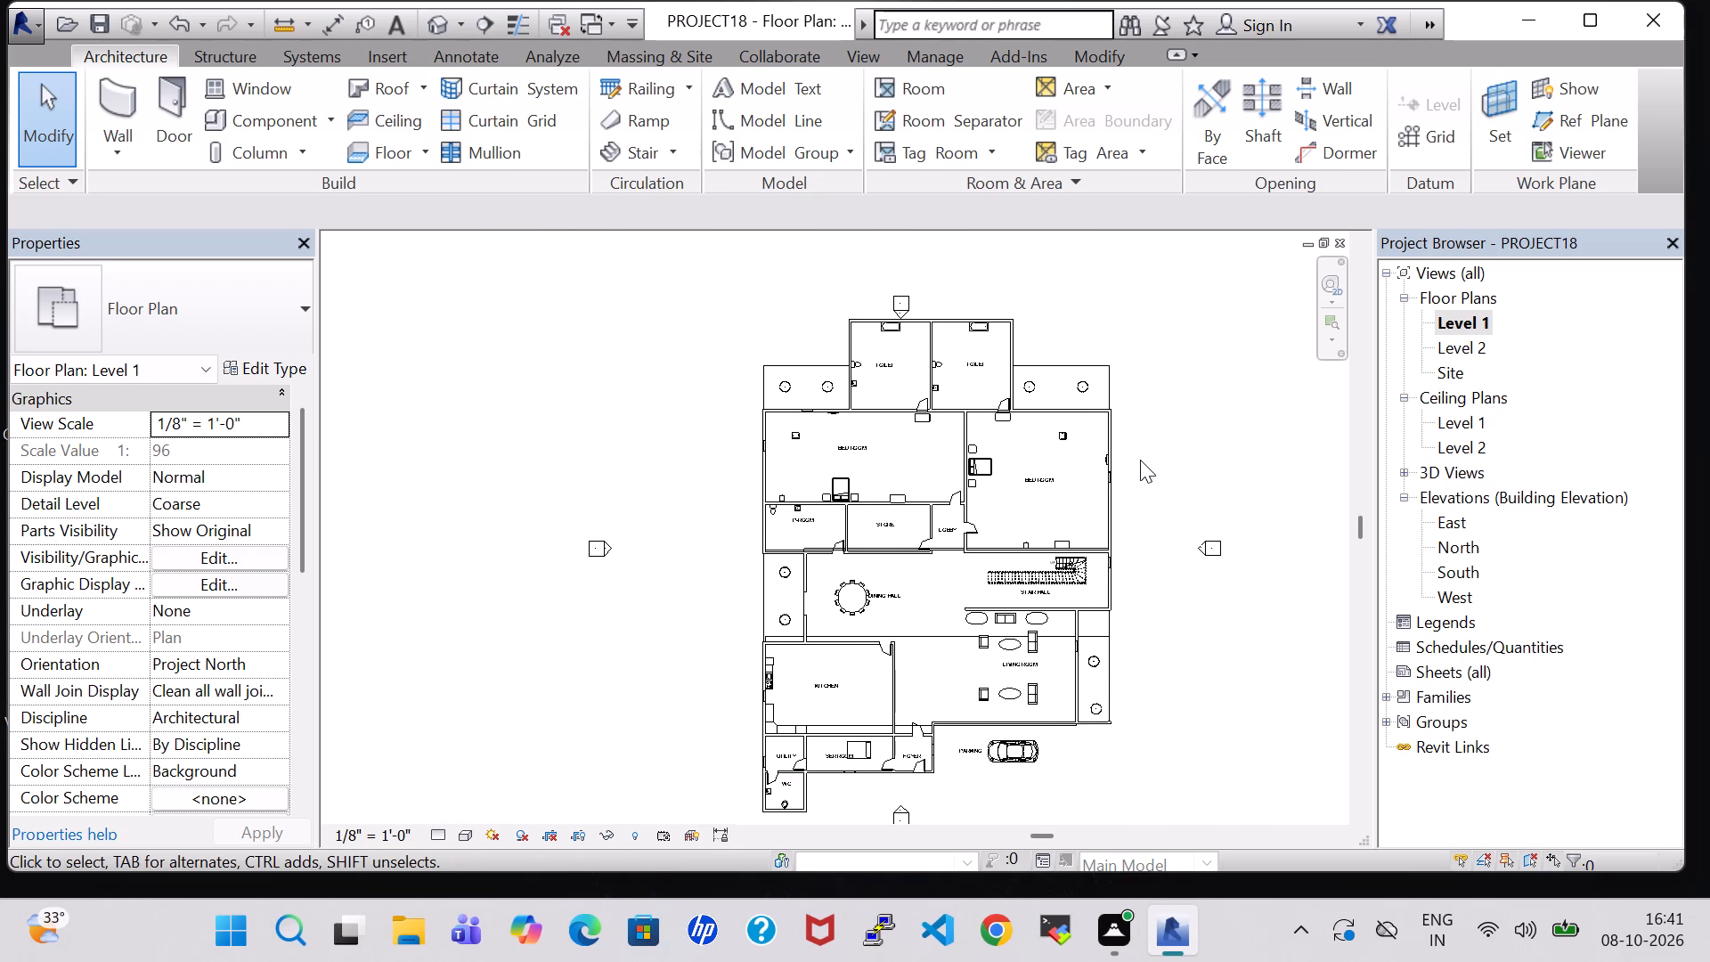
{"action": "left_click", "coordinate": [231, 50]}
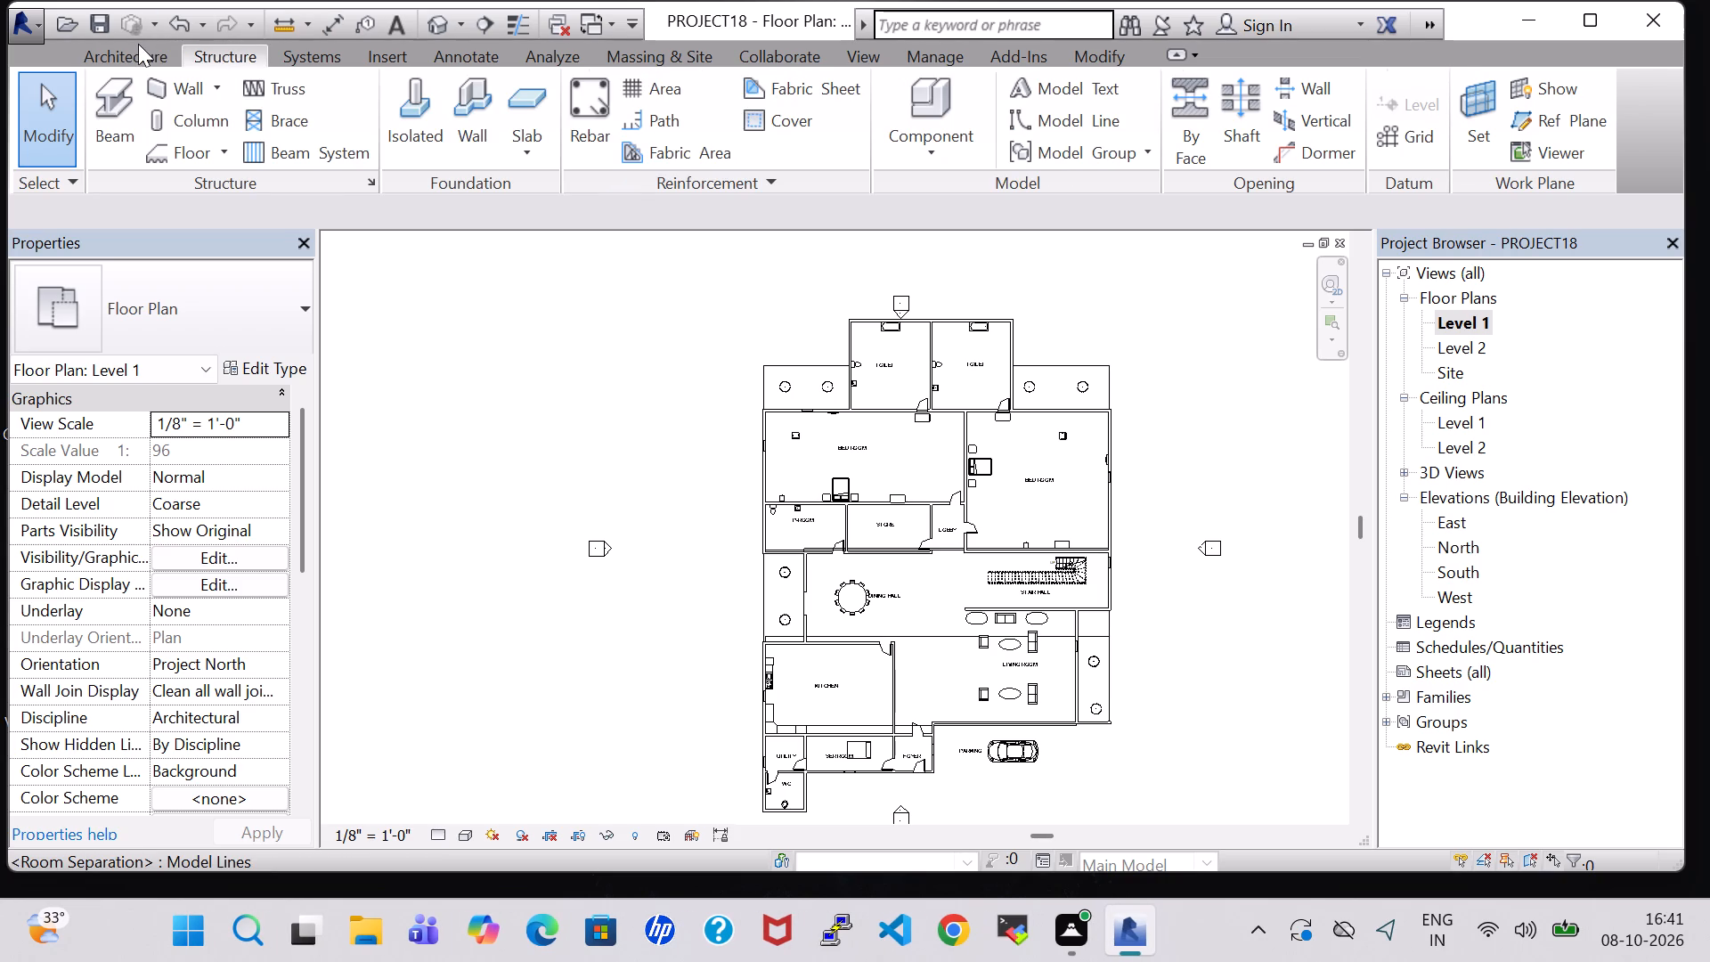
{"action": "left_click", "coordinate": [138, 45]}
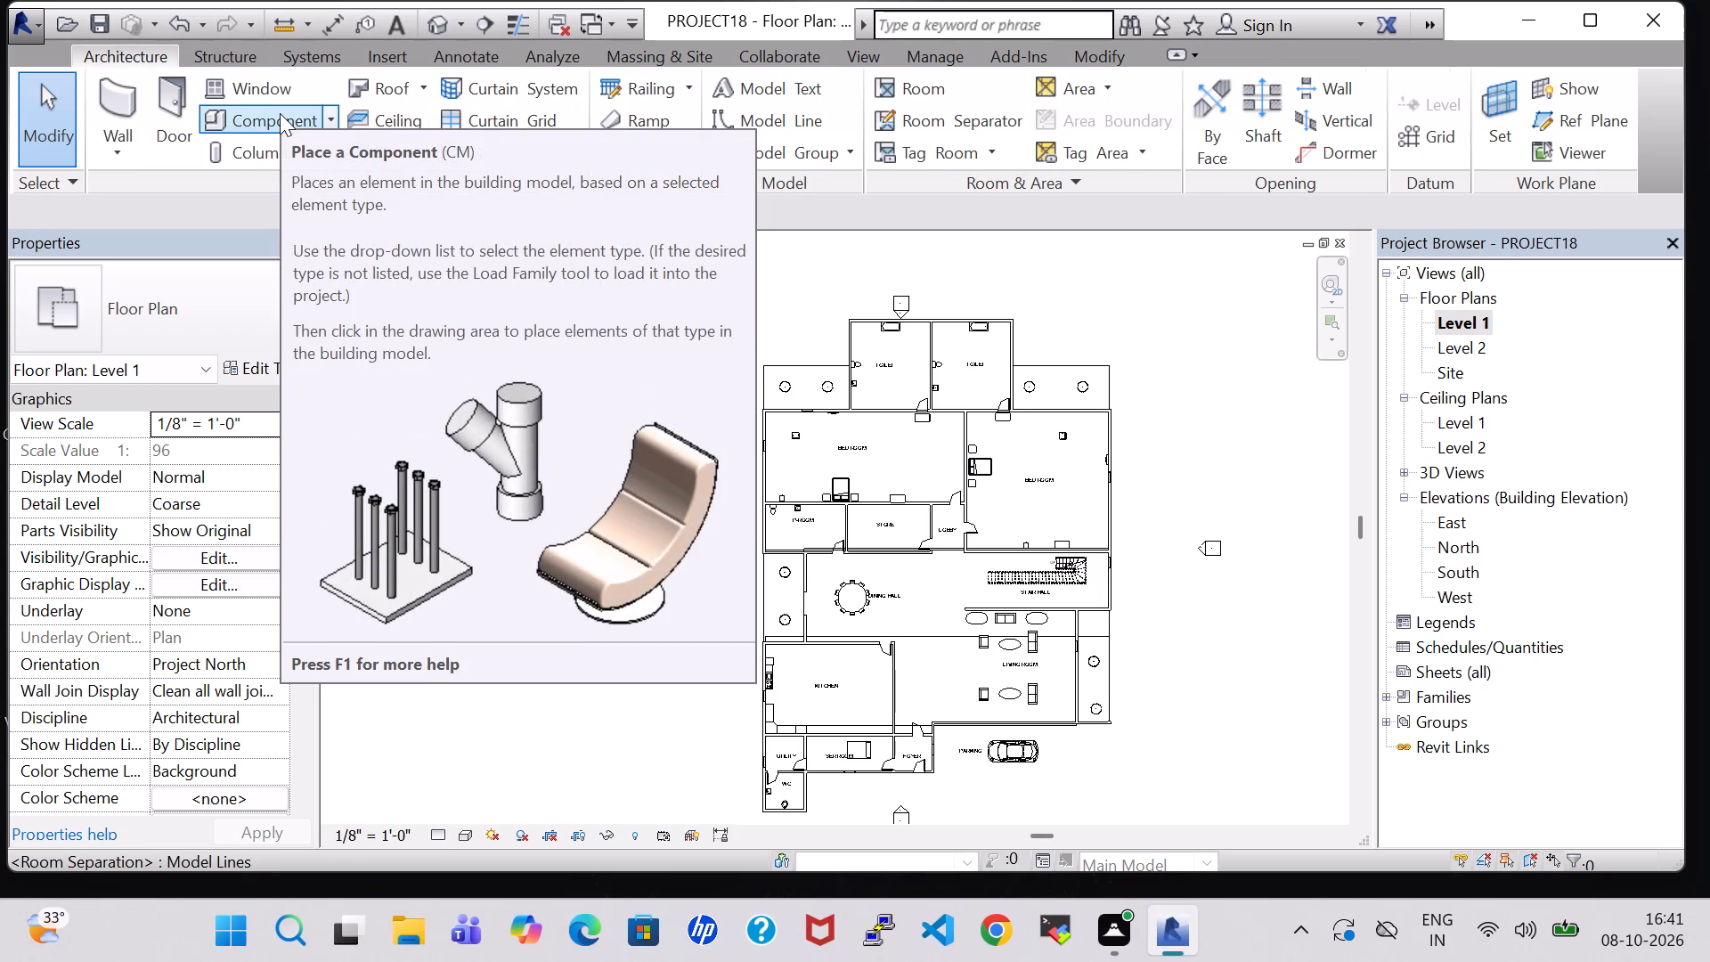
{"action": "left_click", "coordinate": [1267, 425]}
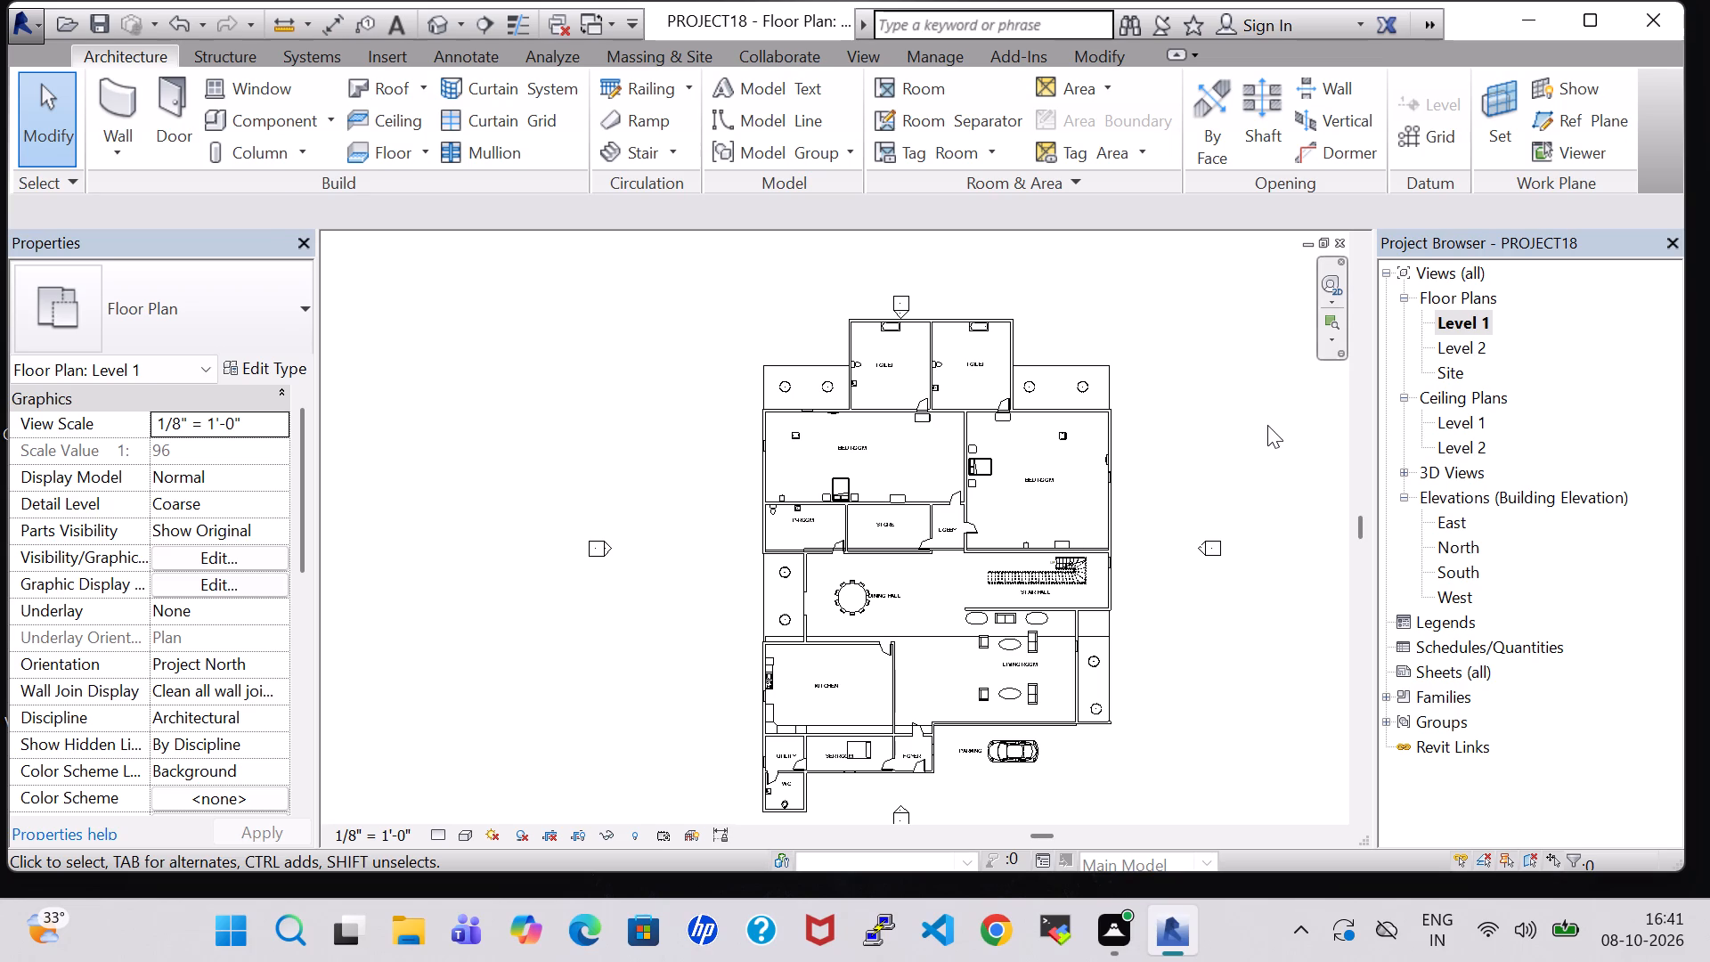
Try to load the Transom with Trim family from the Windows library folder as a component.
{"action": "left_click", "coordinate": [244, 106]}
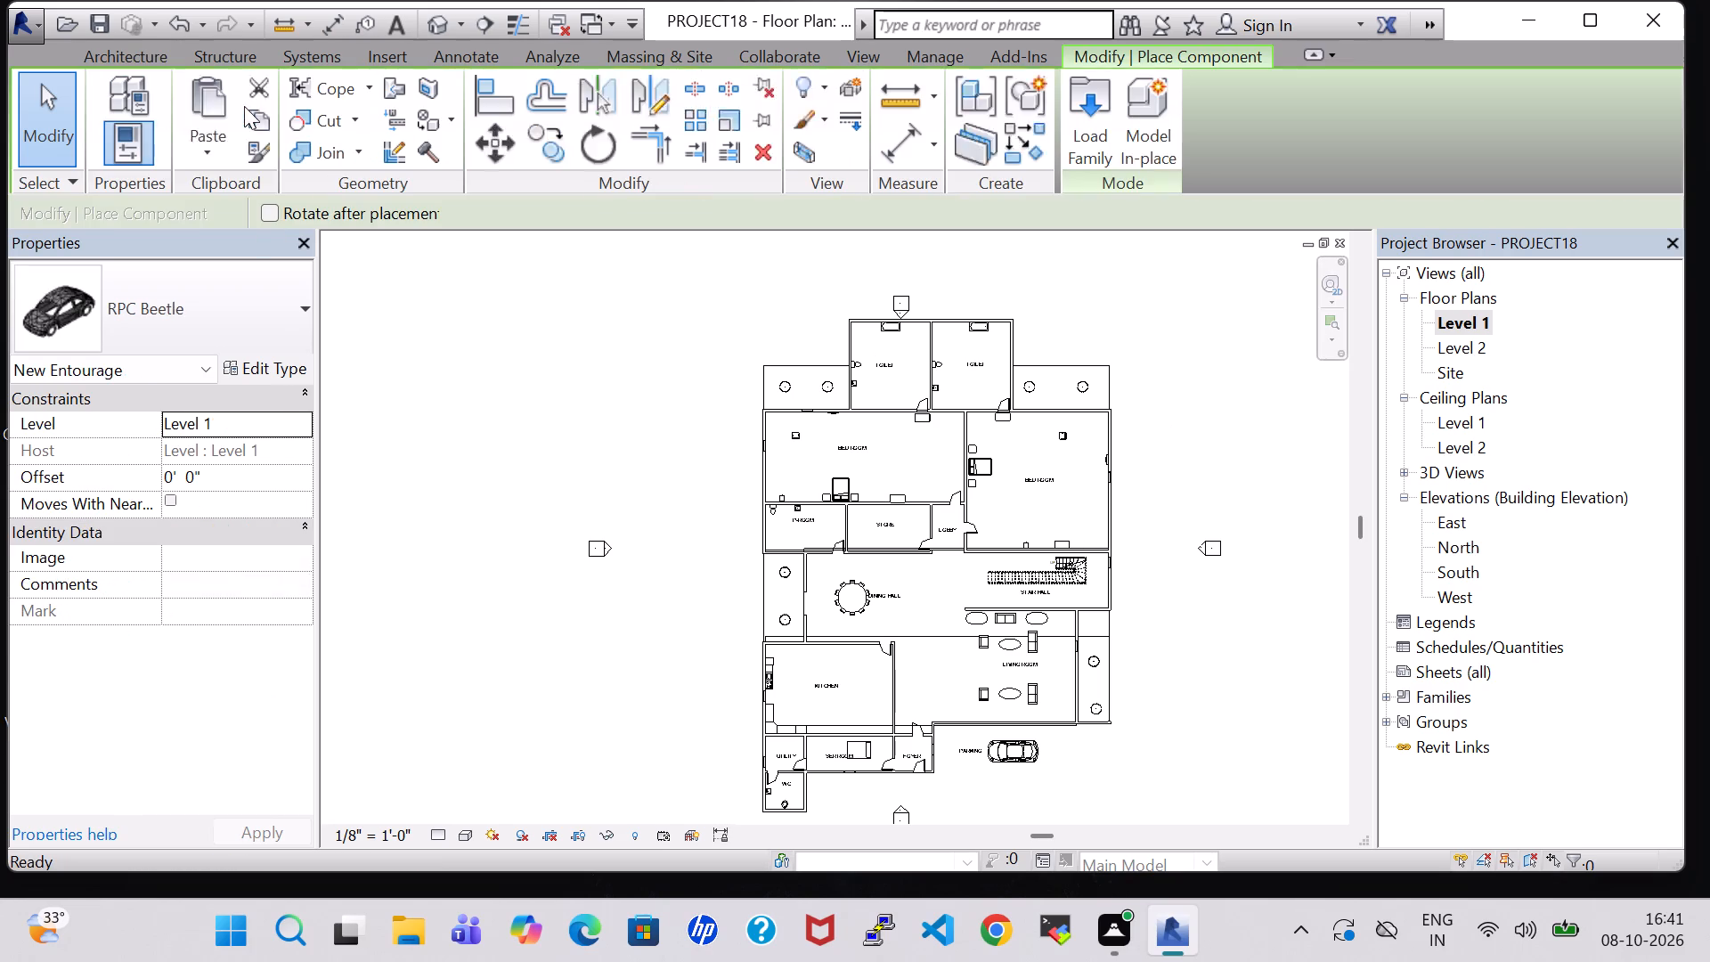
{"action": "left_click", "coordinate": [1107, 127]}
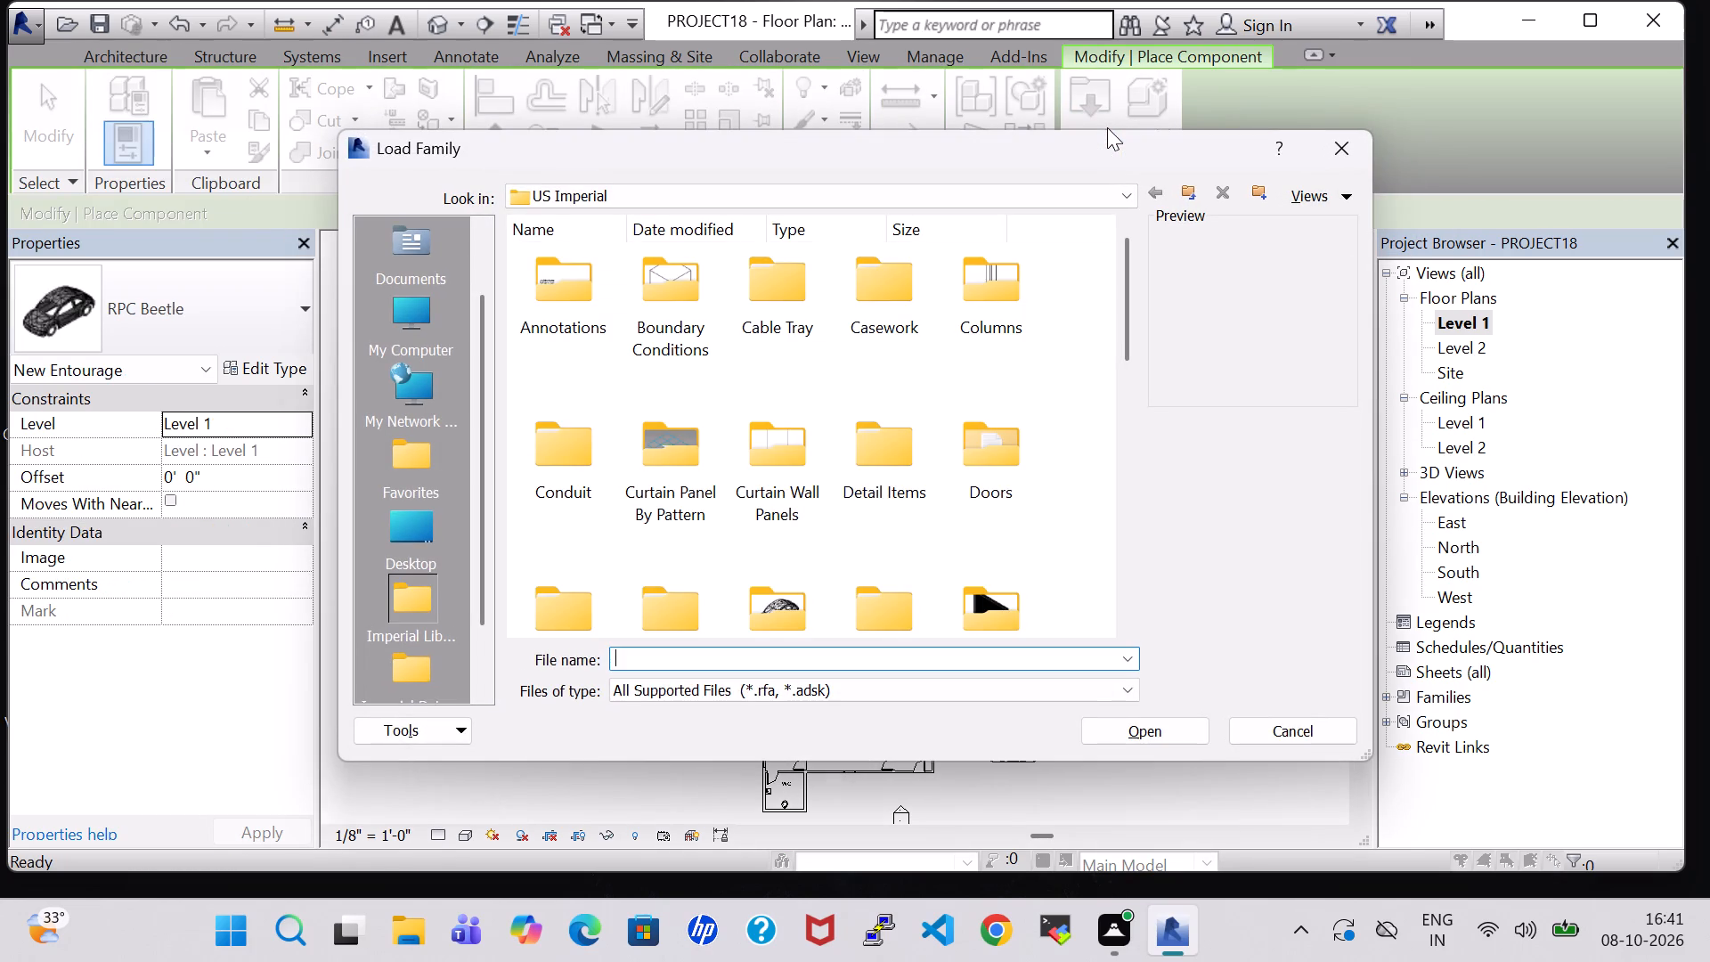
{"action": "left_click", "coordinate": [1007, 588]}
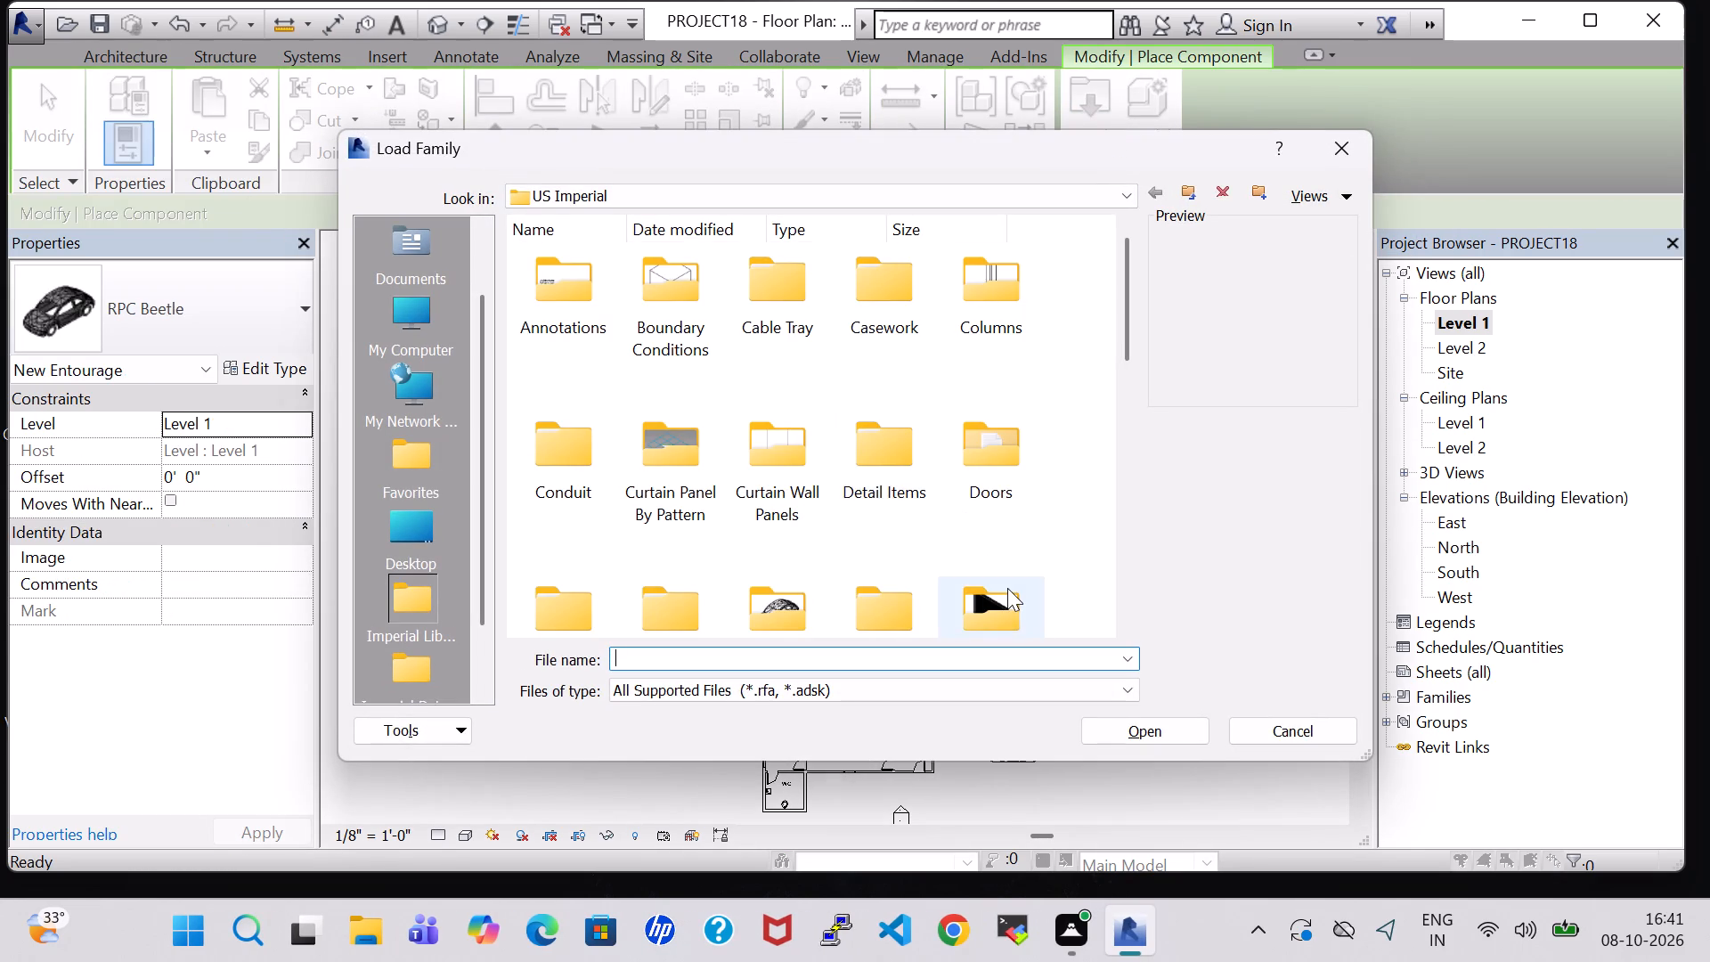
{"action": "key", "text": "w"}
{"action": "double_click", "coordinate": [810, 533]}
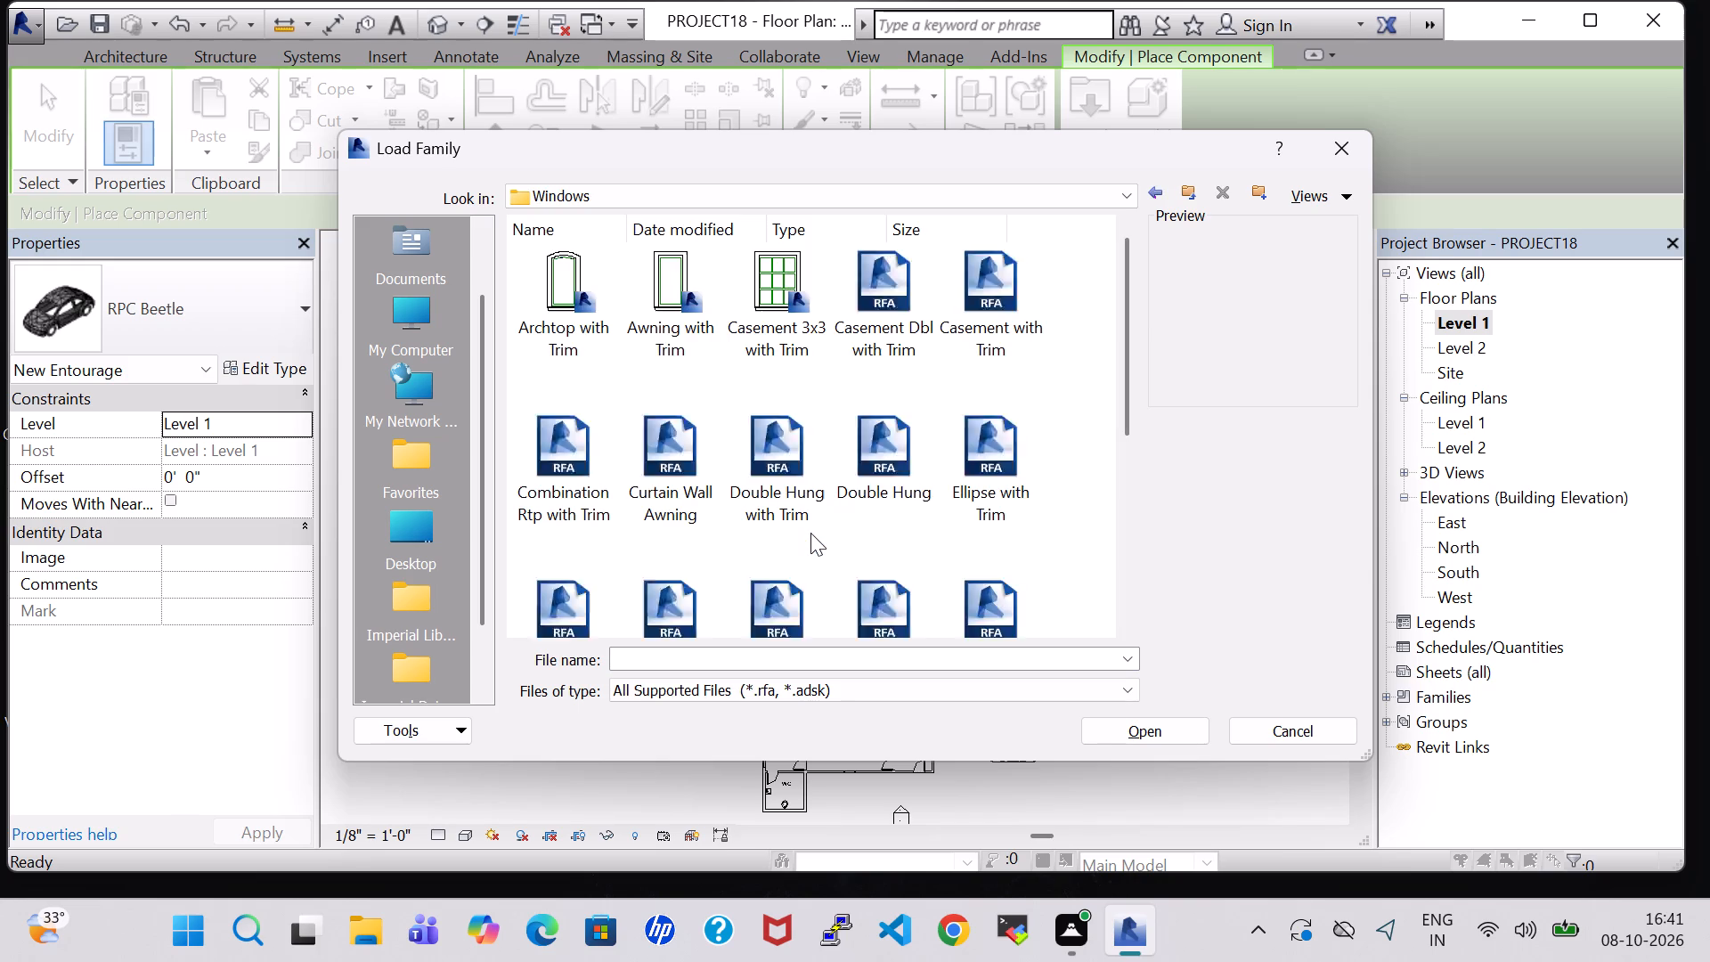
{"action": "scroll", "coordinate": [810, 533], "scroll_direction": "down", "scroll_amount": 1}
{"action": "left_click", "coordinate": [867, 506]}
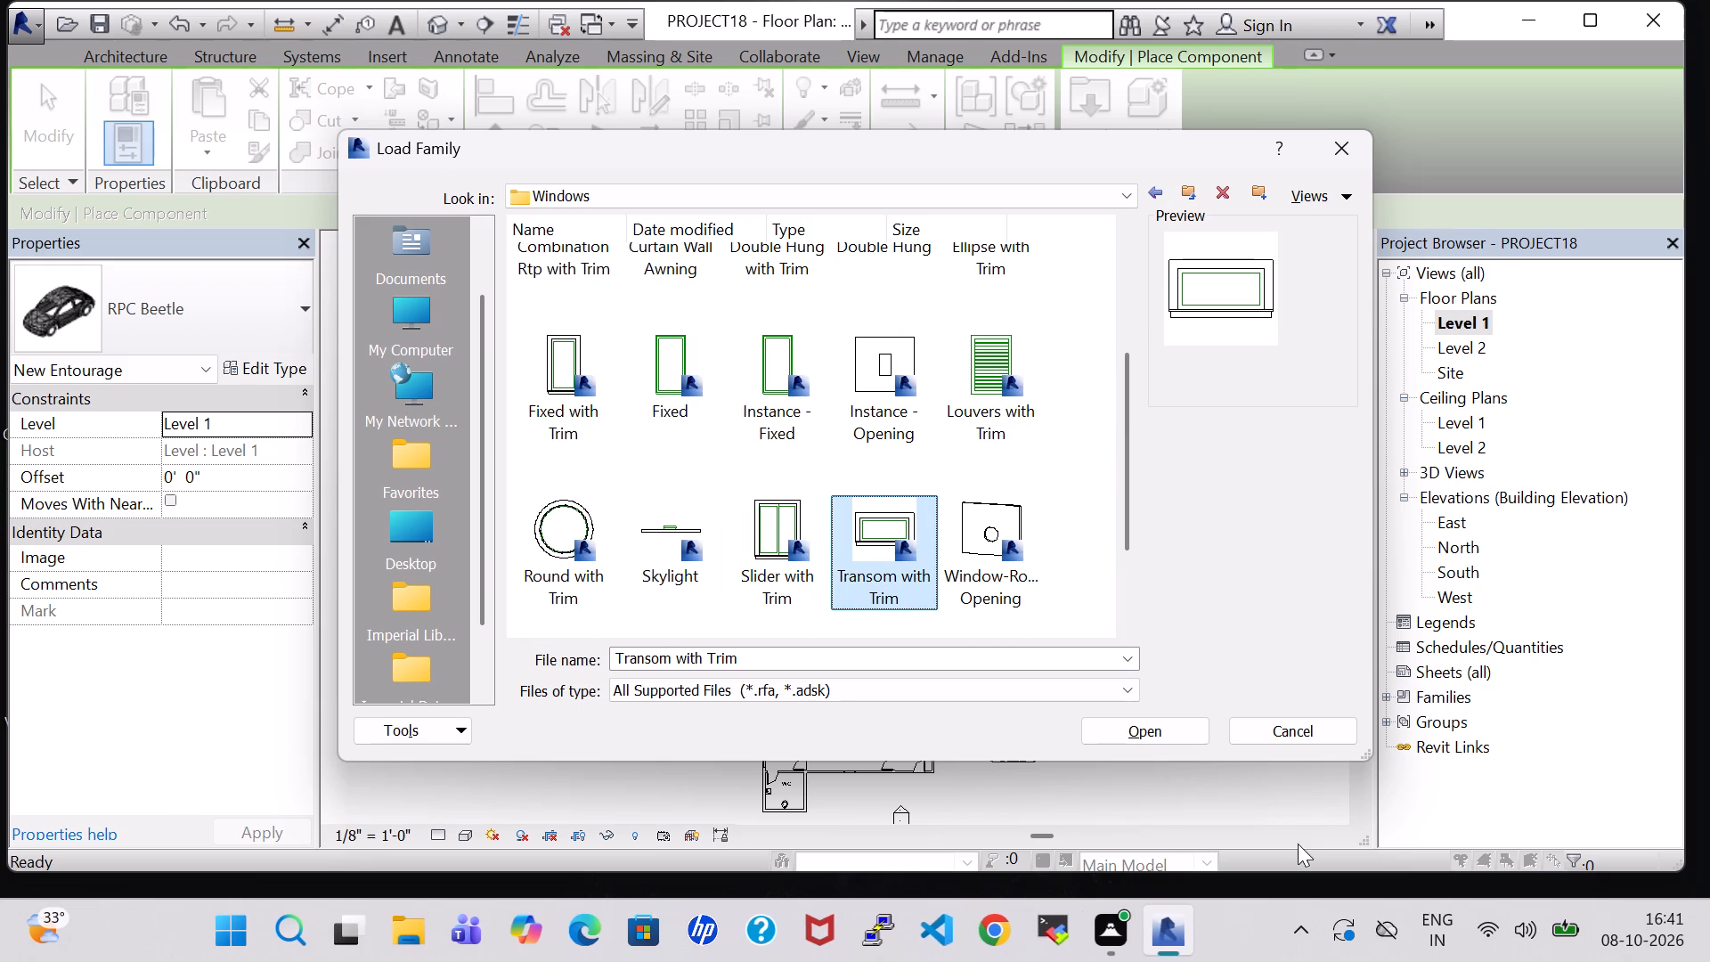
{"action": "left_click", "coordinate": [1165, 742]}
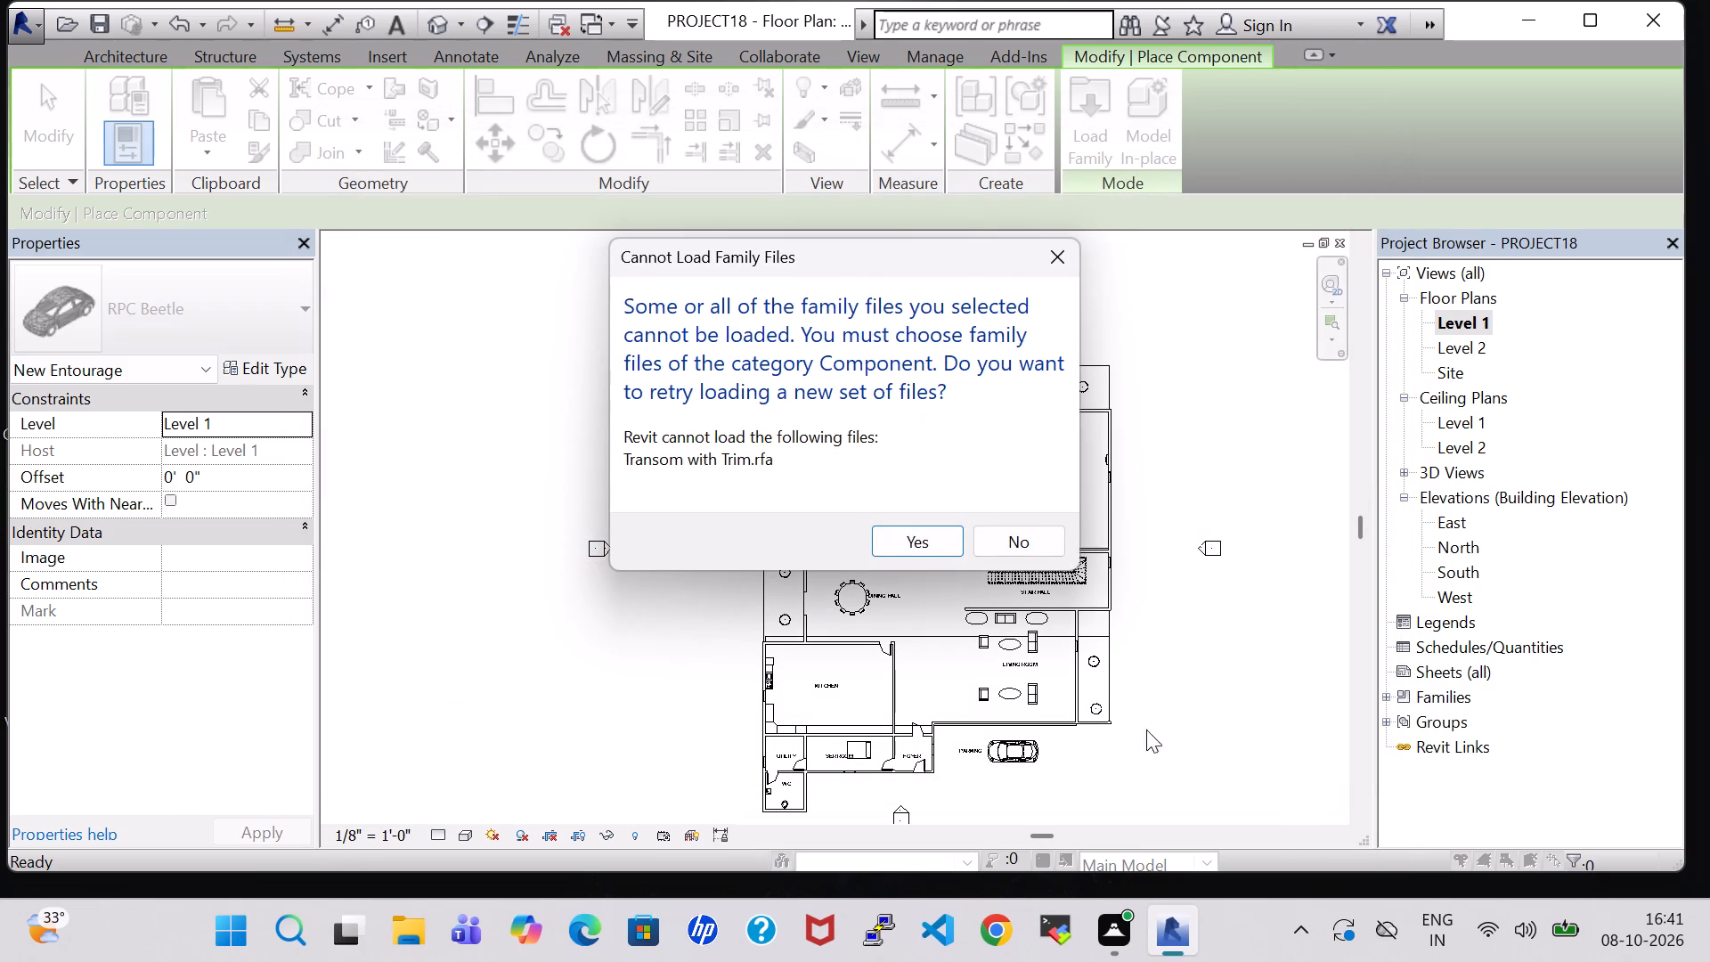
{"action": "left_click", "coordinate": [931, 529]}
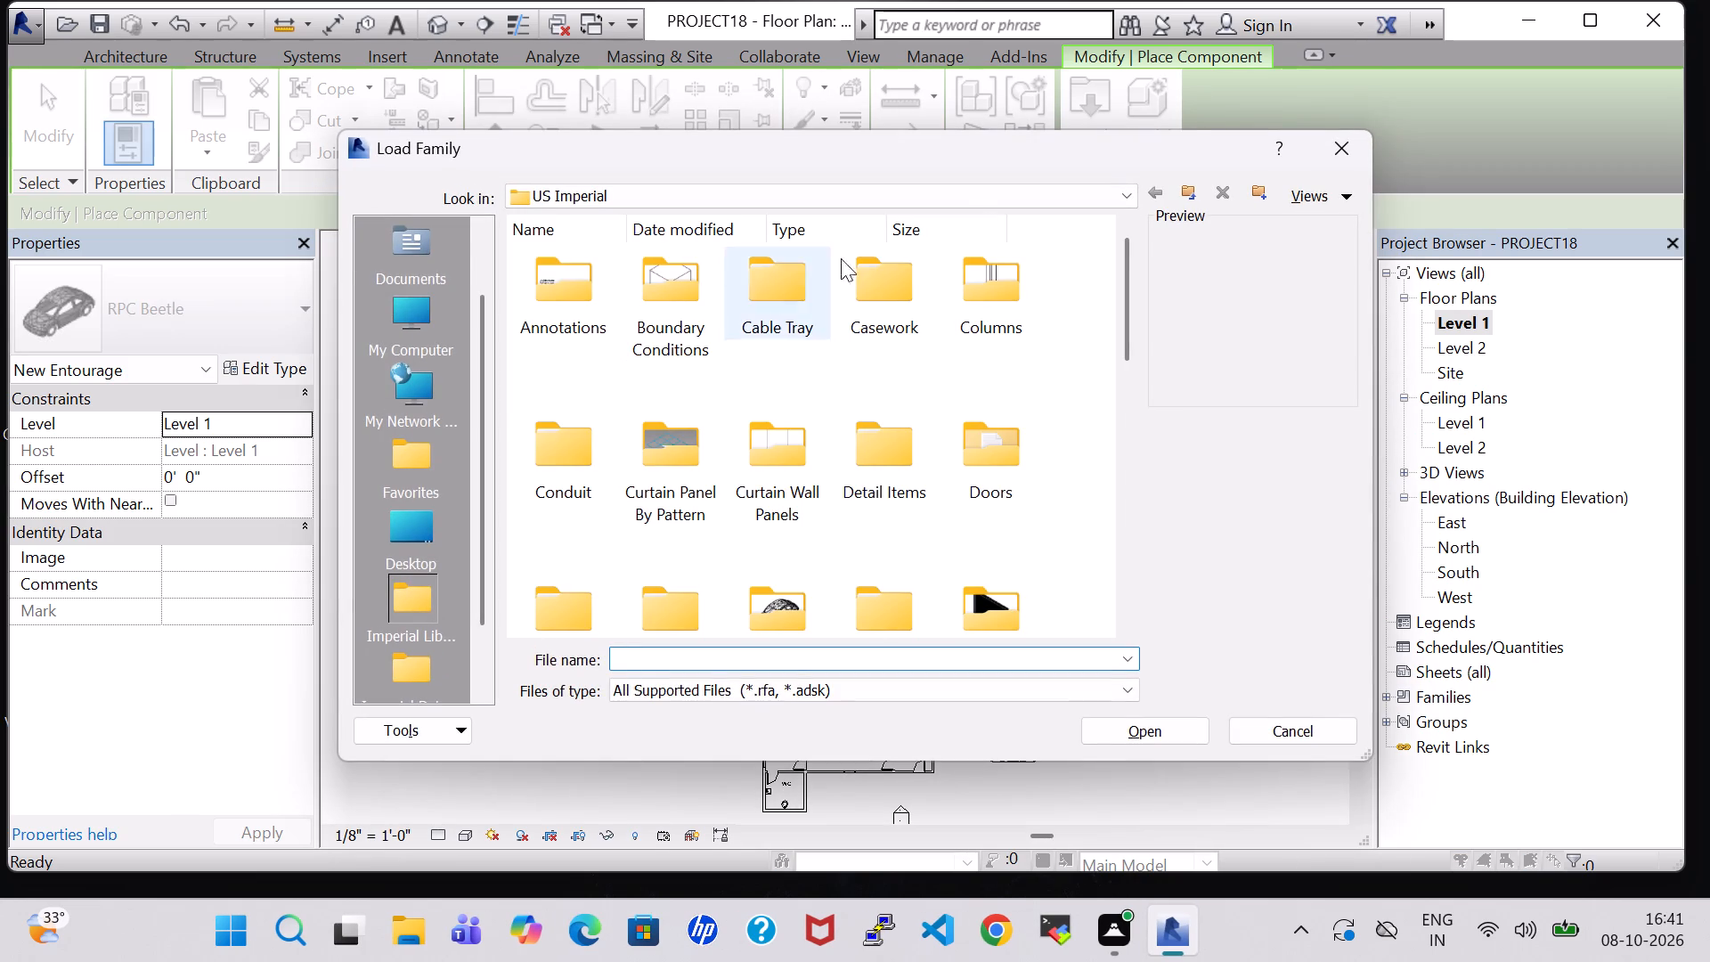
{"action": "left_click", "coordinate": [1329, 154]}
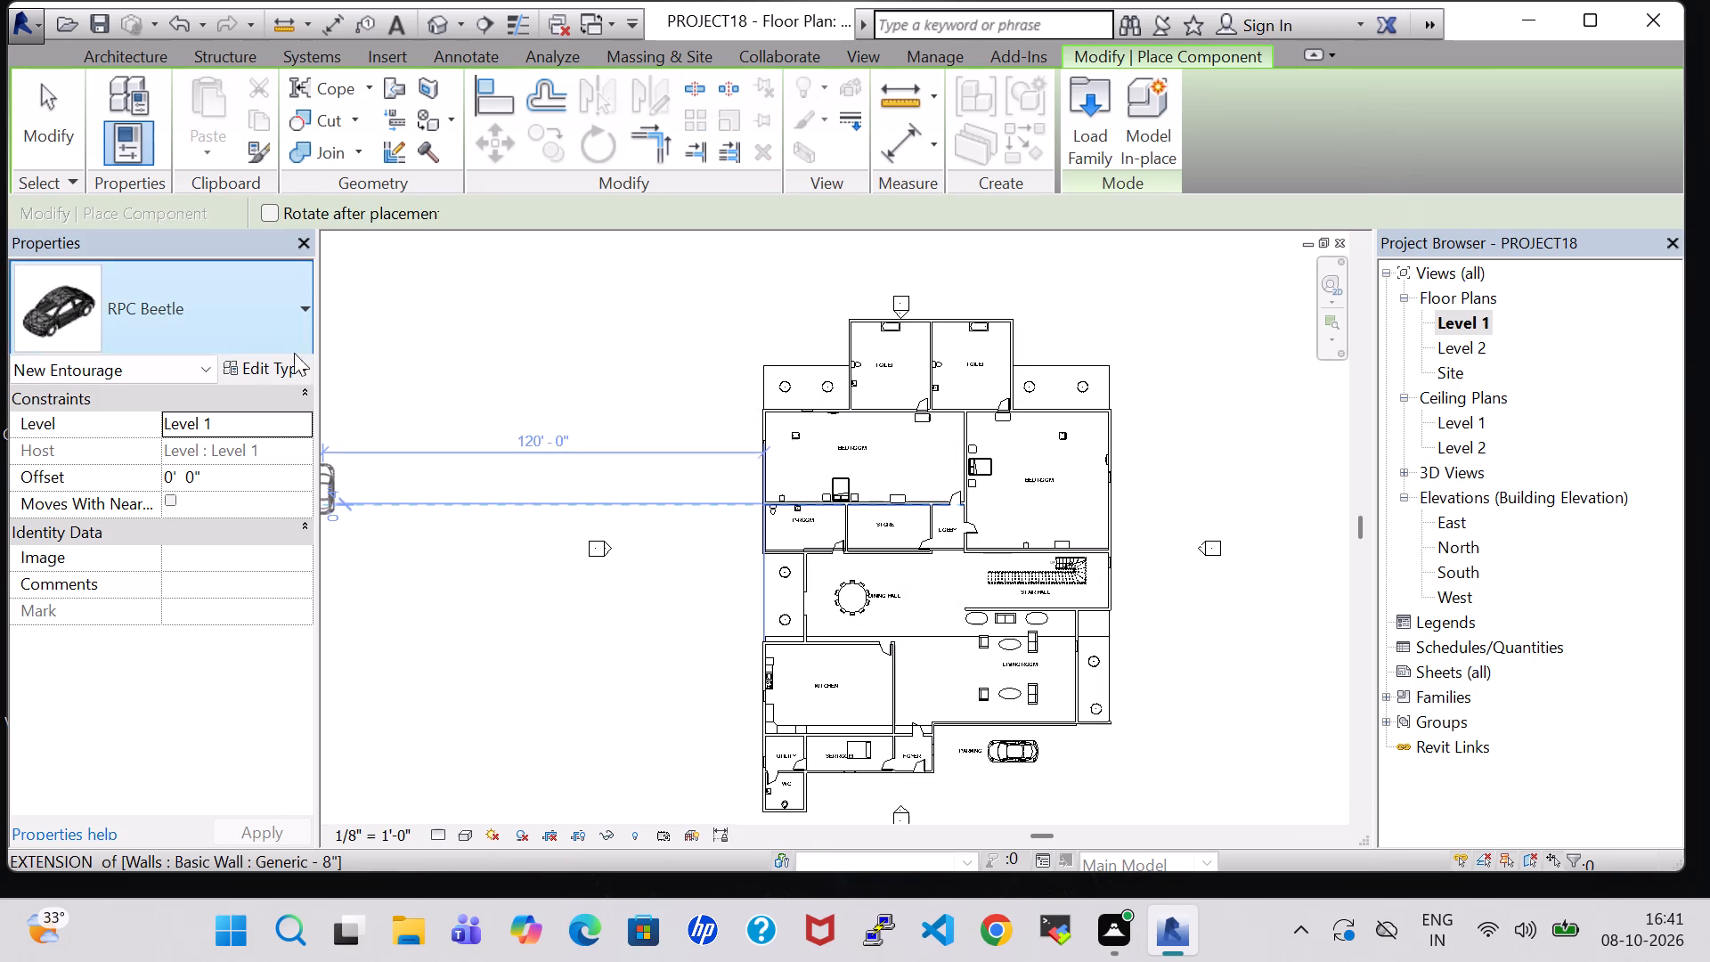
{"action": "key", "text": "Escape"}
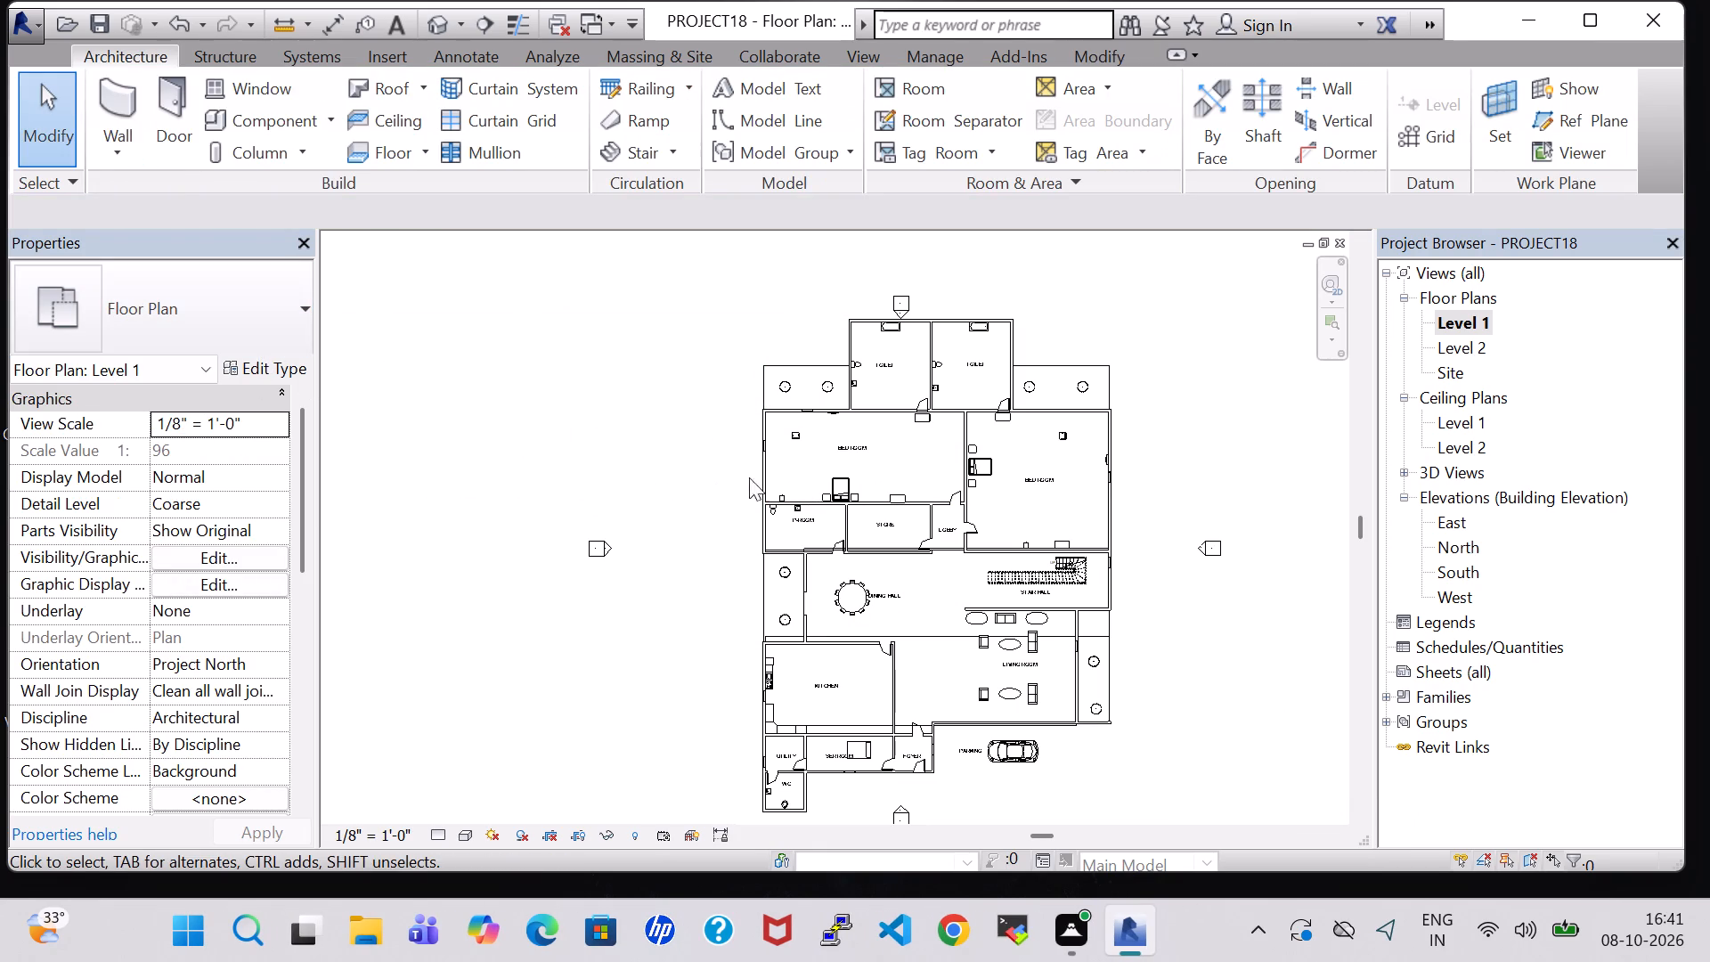
Place a 9' x 18' - 60 deg Parking Space at the parked car, rotated to open toward it, about 10' 4" from the foyer wall.
{"action": "left_click", "coordinate": [229, 305]}
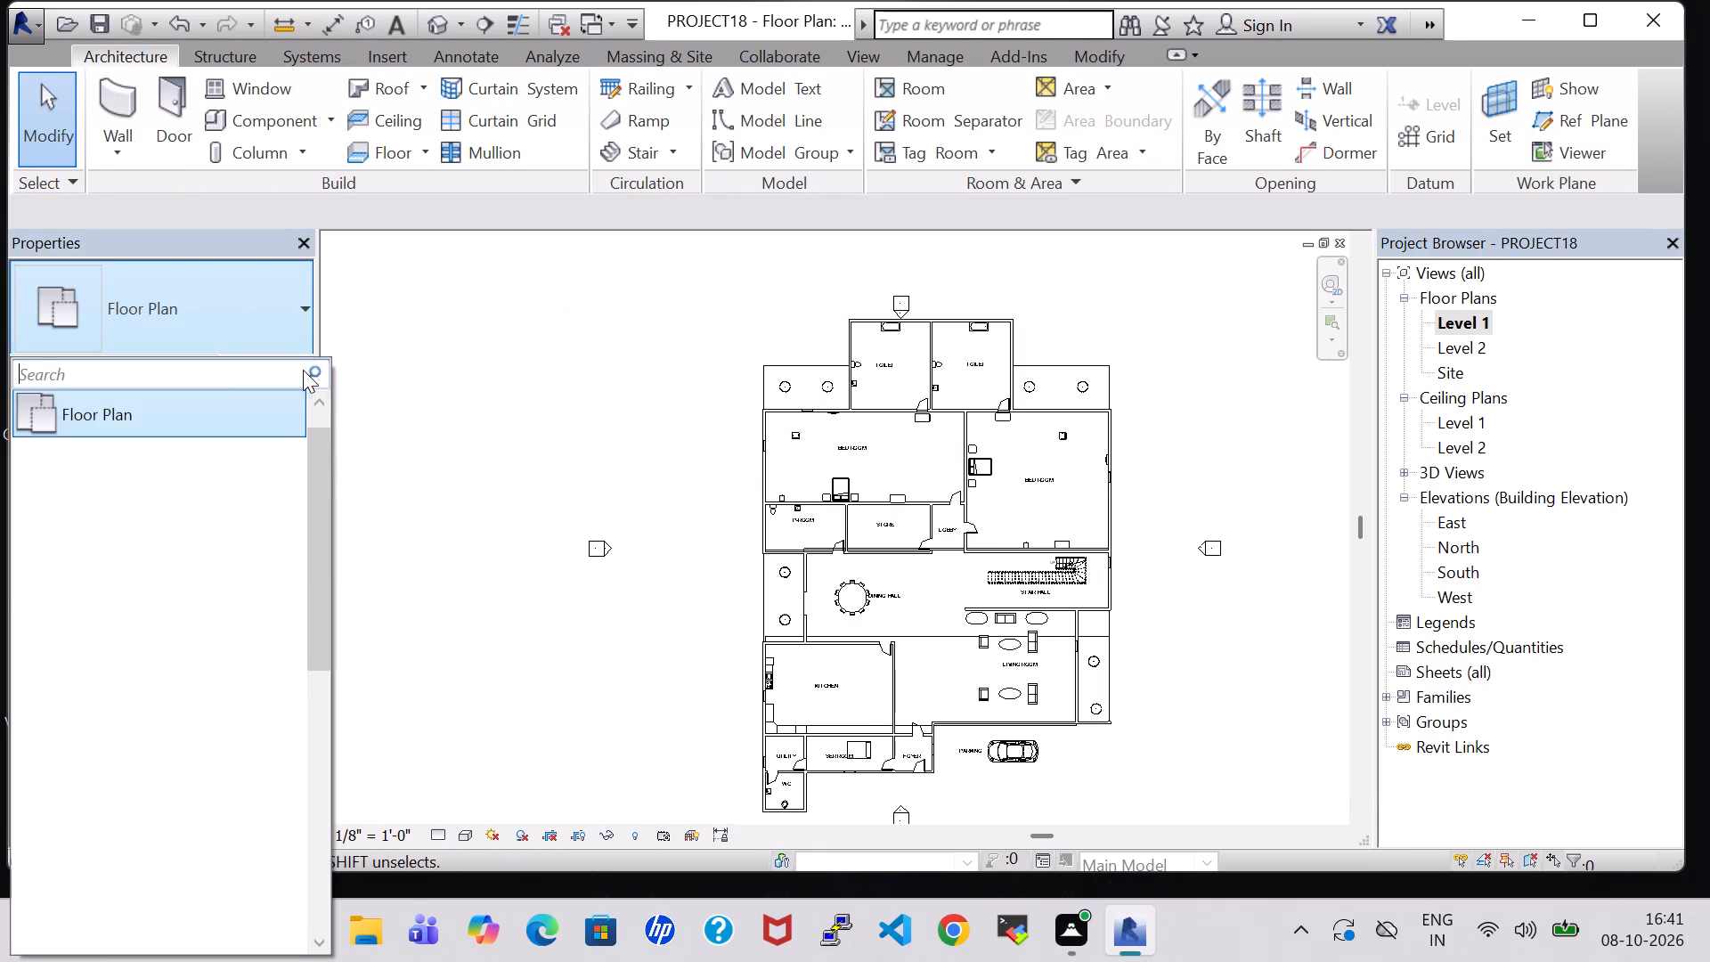
{"action": "left_click", "coordinate": [376, 478]}
{"action": "left_click", "coordinate": [248, 118]}
{"action": "left_click", "coordinate": [234, 303]}
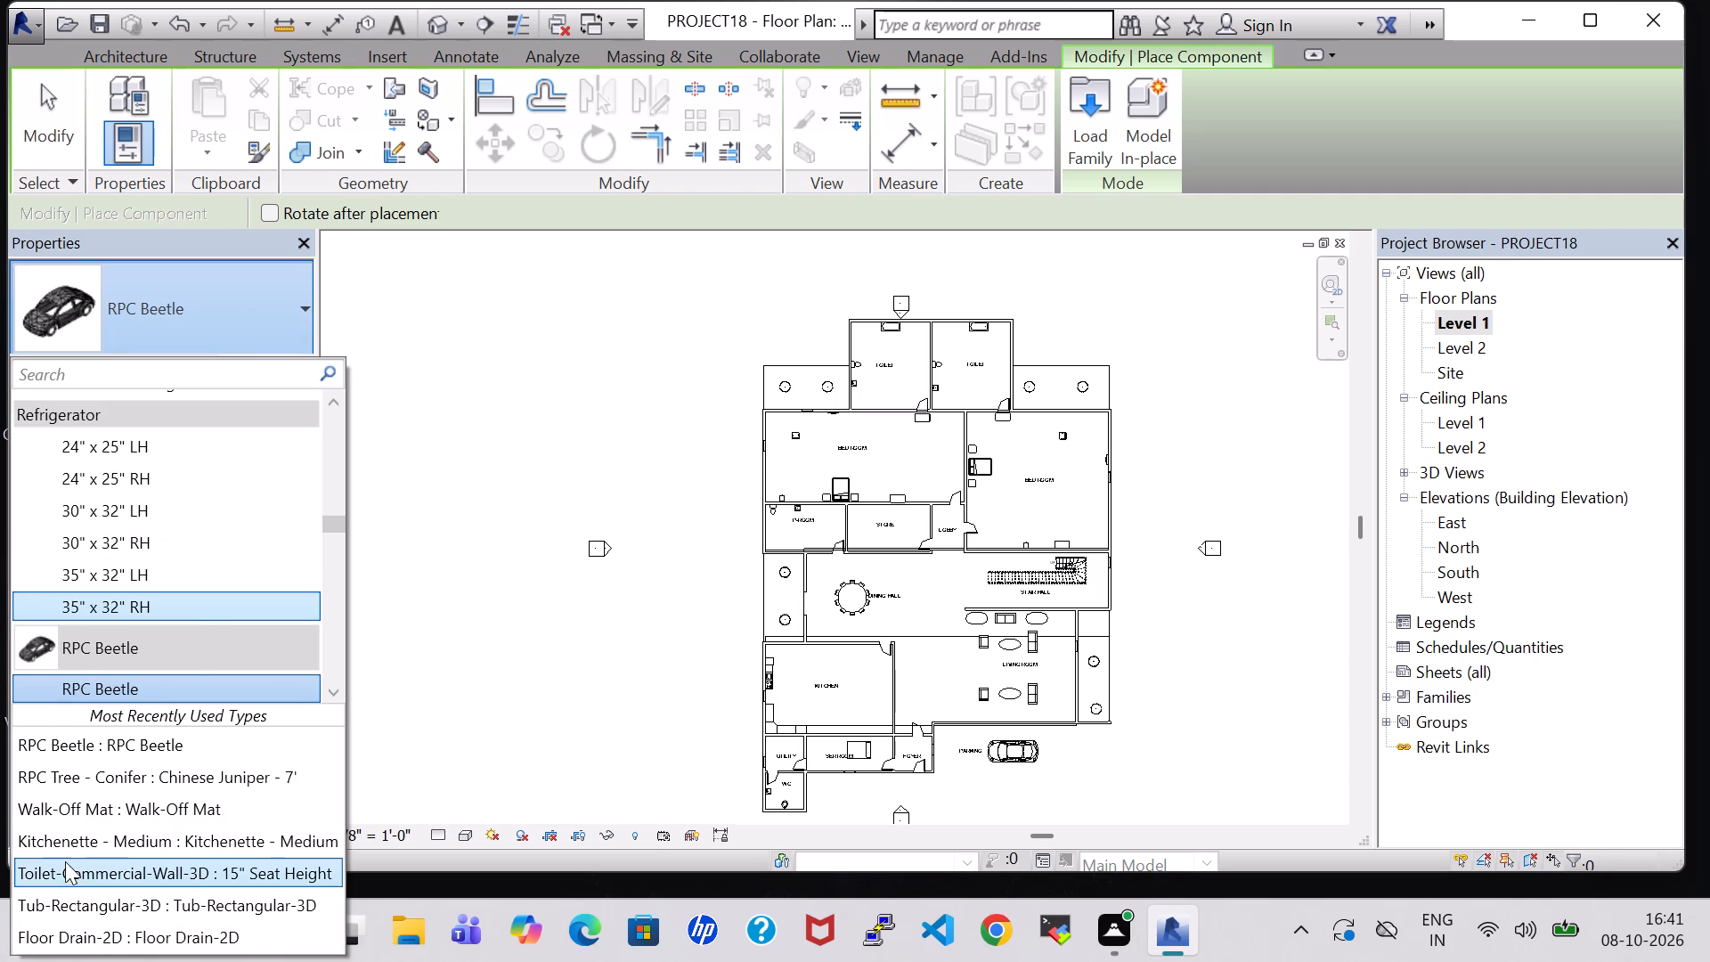
{"action": "scroll", "coordinate": [375, 534], "scroll_direction": "up", "scroll_amount": 1}
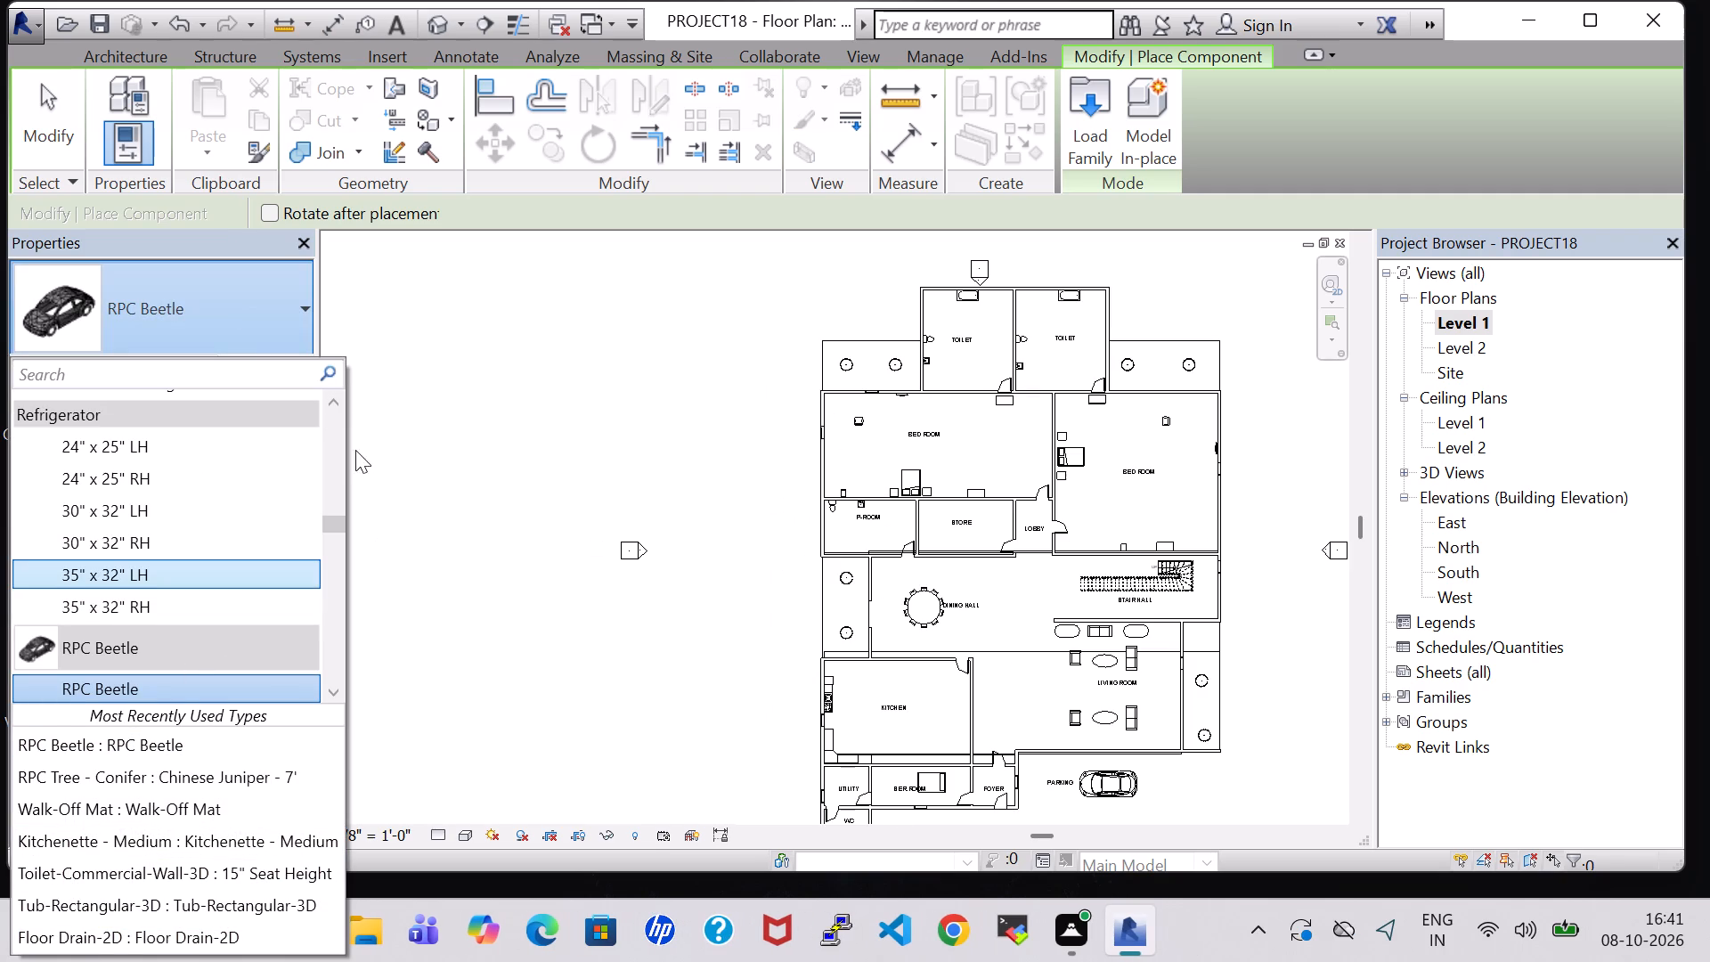
{"action": "double_click", "coordinate": [330, 402]}
{"action": "triple_click", "coordinate": [330, 402]}
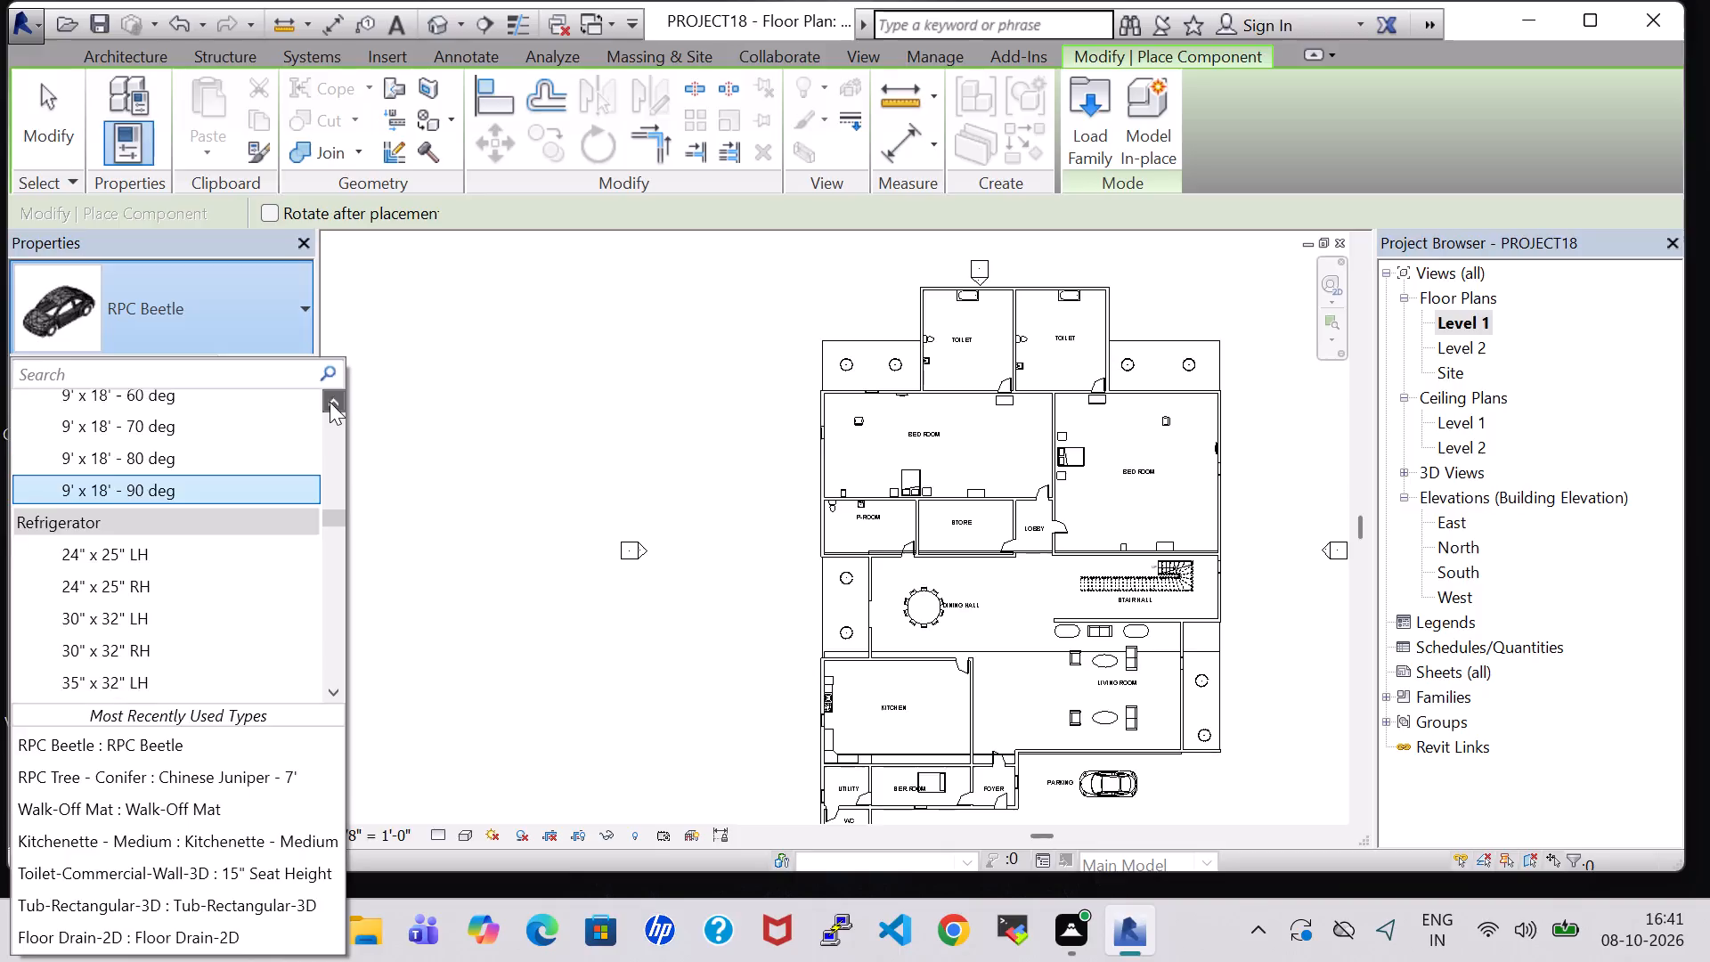
{"action": "triple_click", "coordinate": [330, 402]}
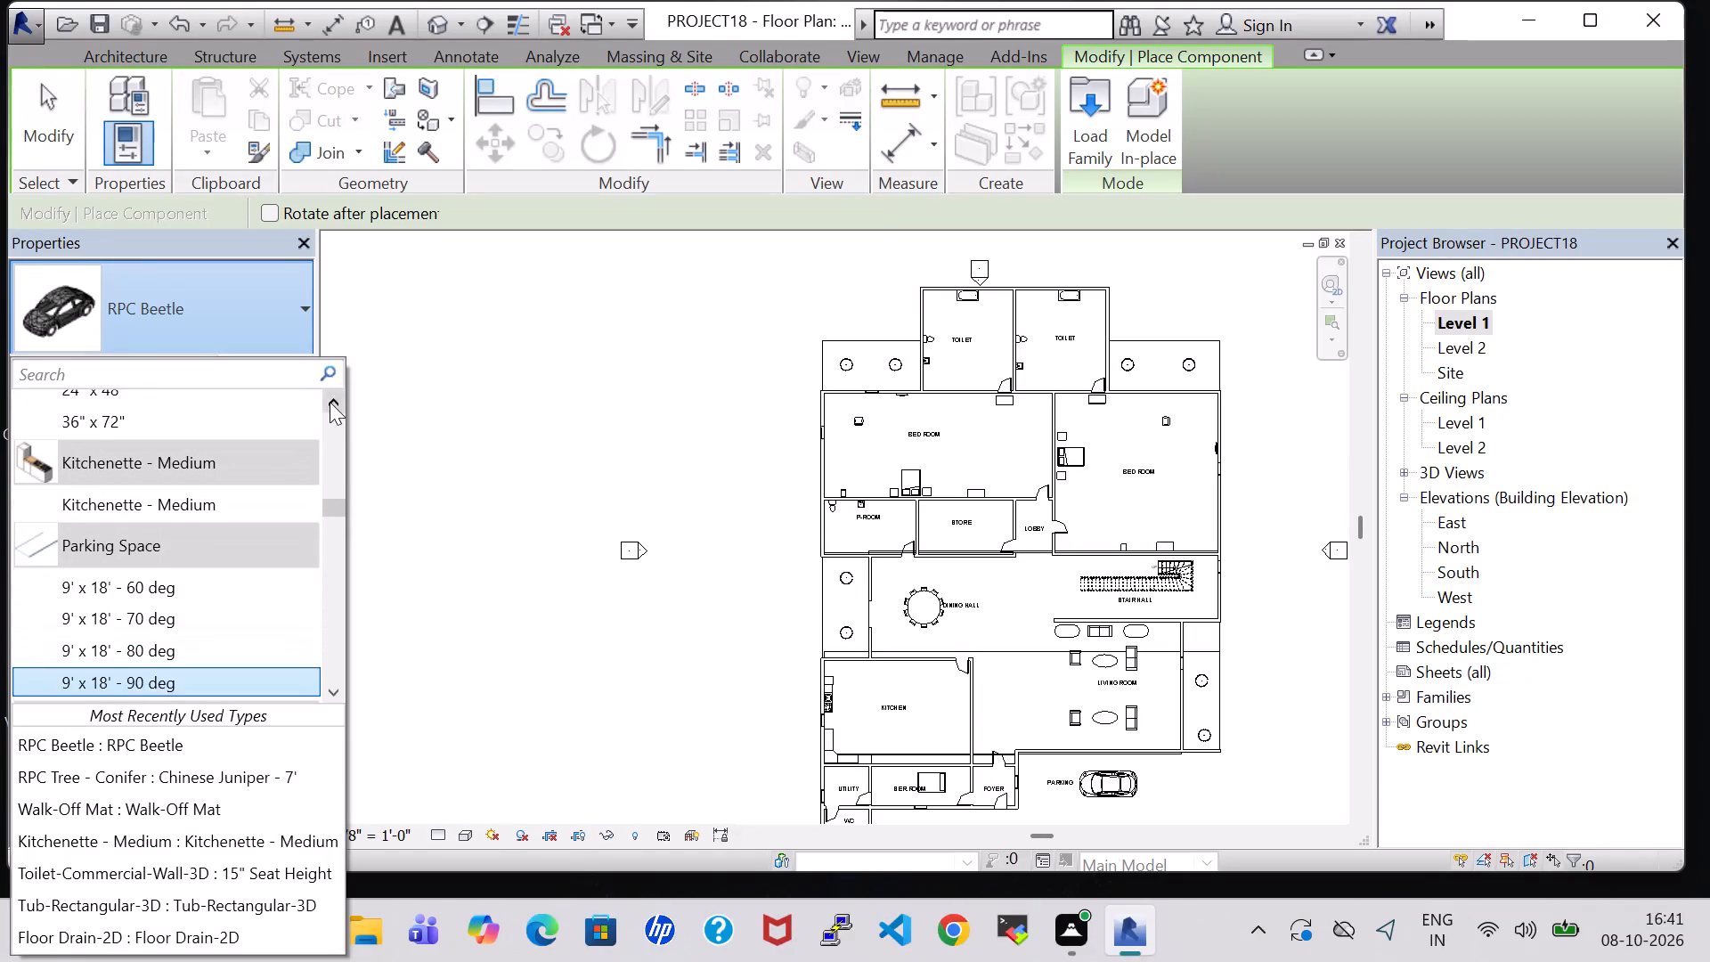
{"action": "left_click", "coordinate": [330, 402]}
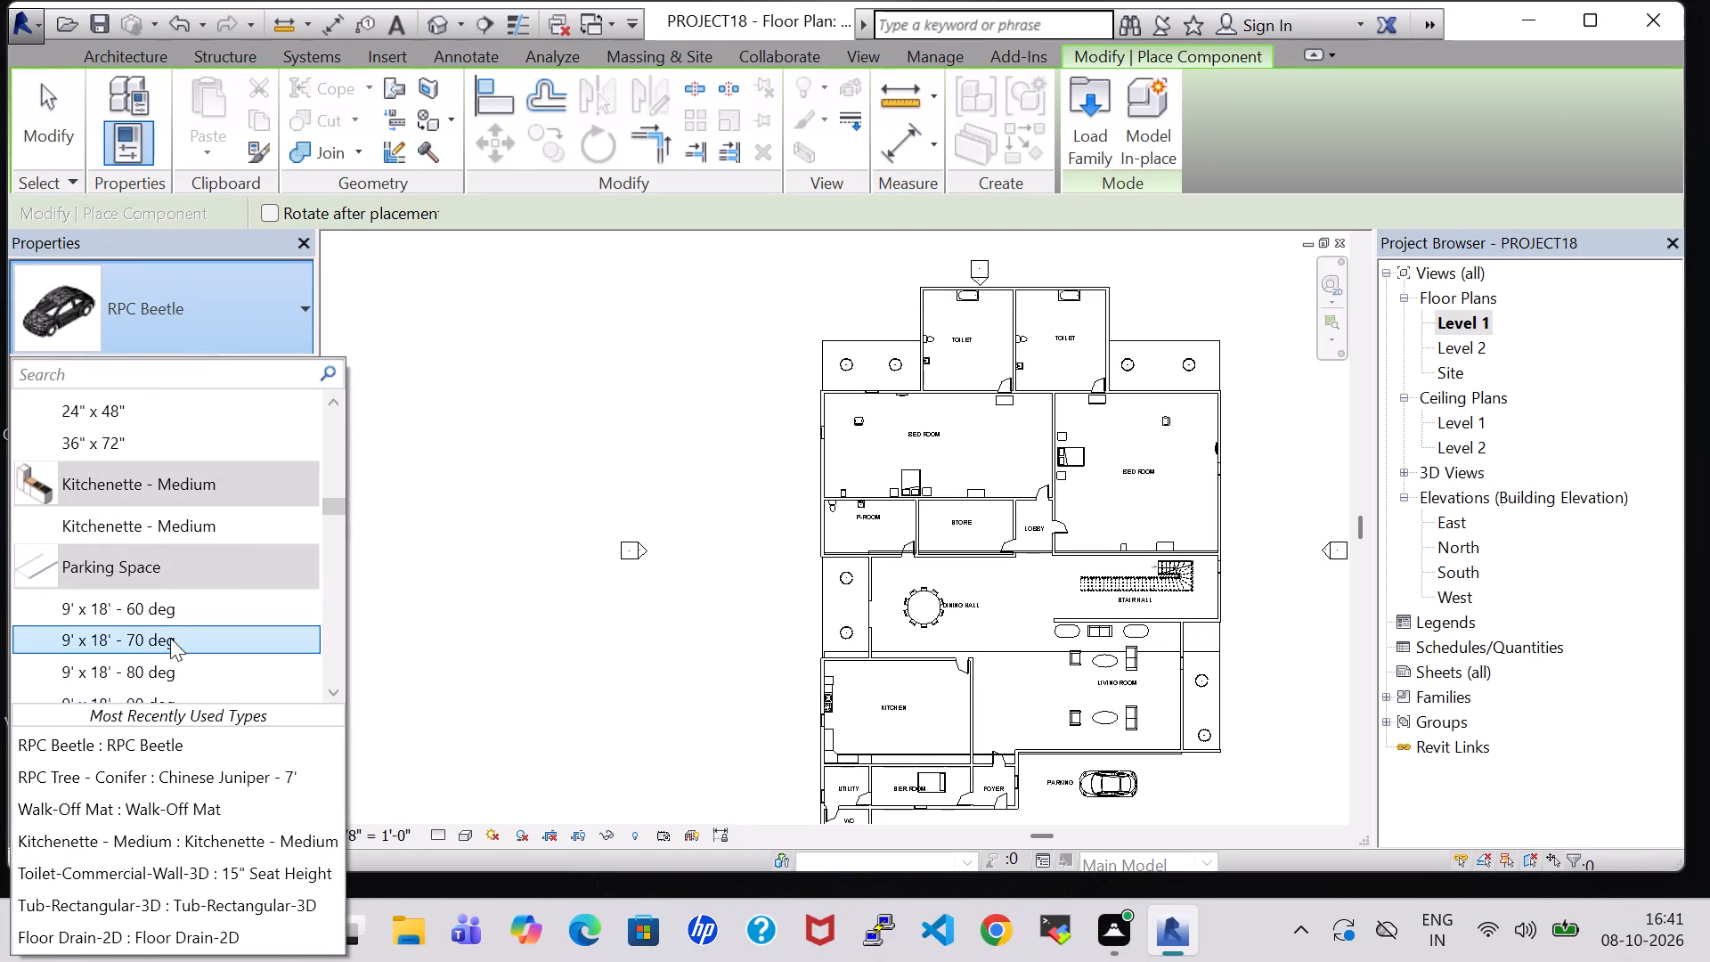
{"action": "left_click", "coordinate": [159, 612]}
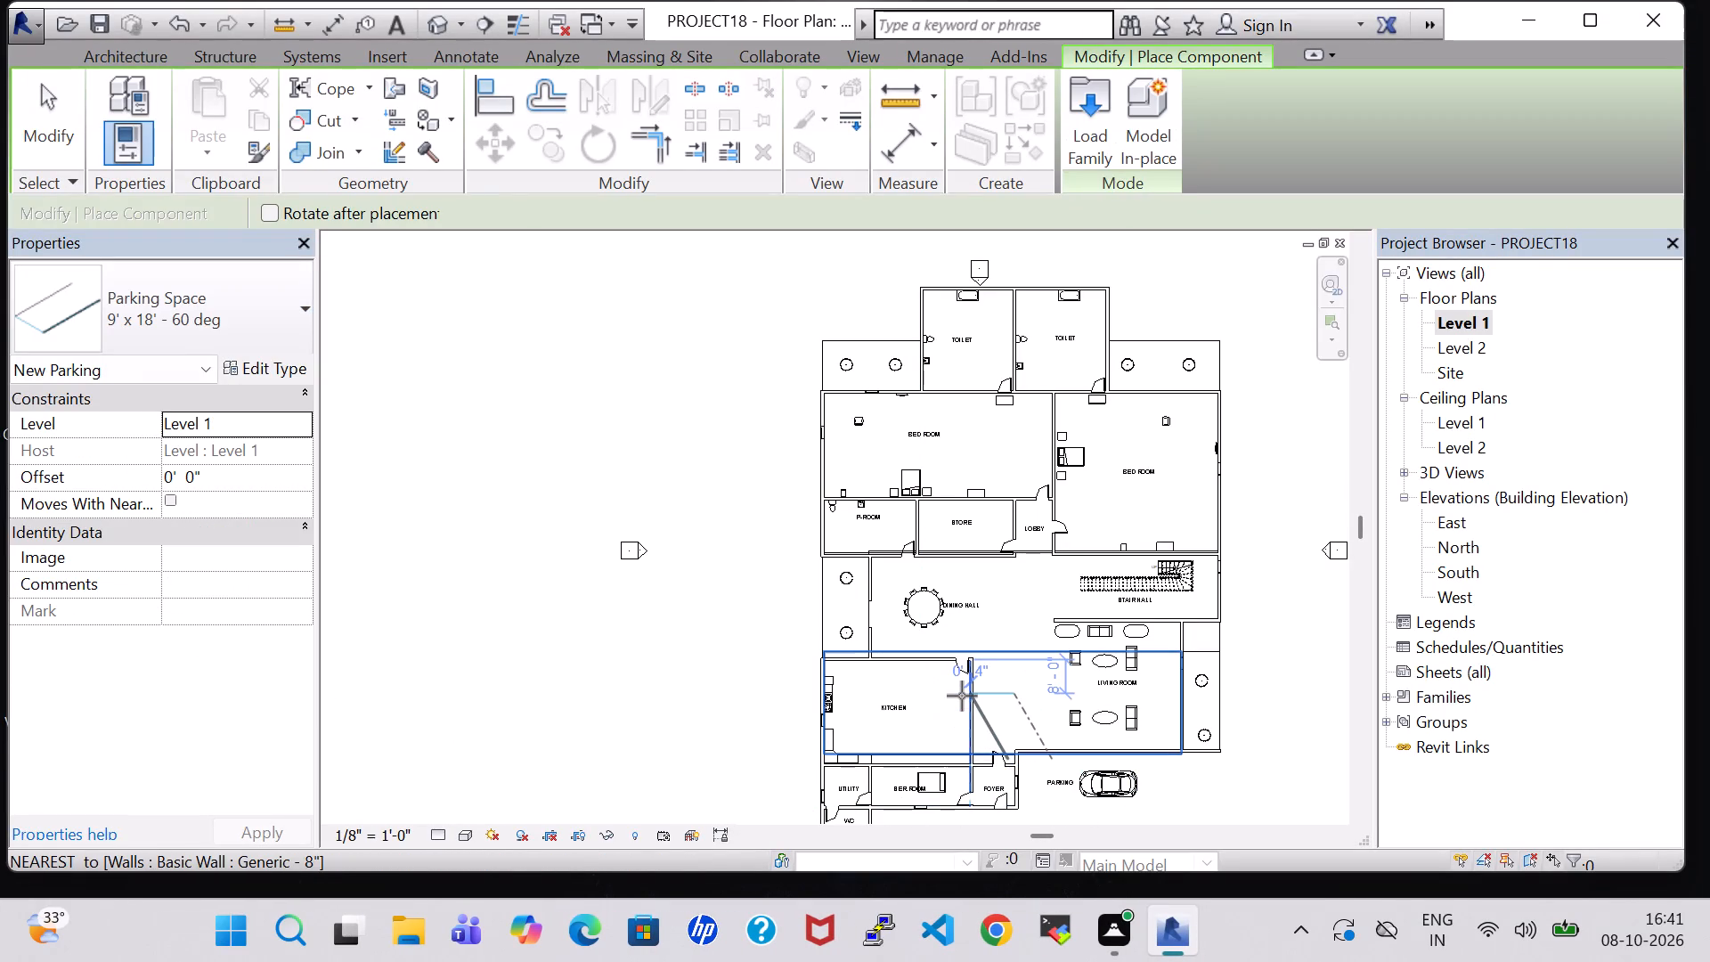
{"action": "key", "text": "space"}
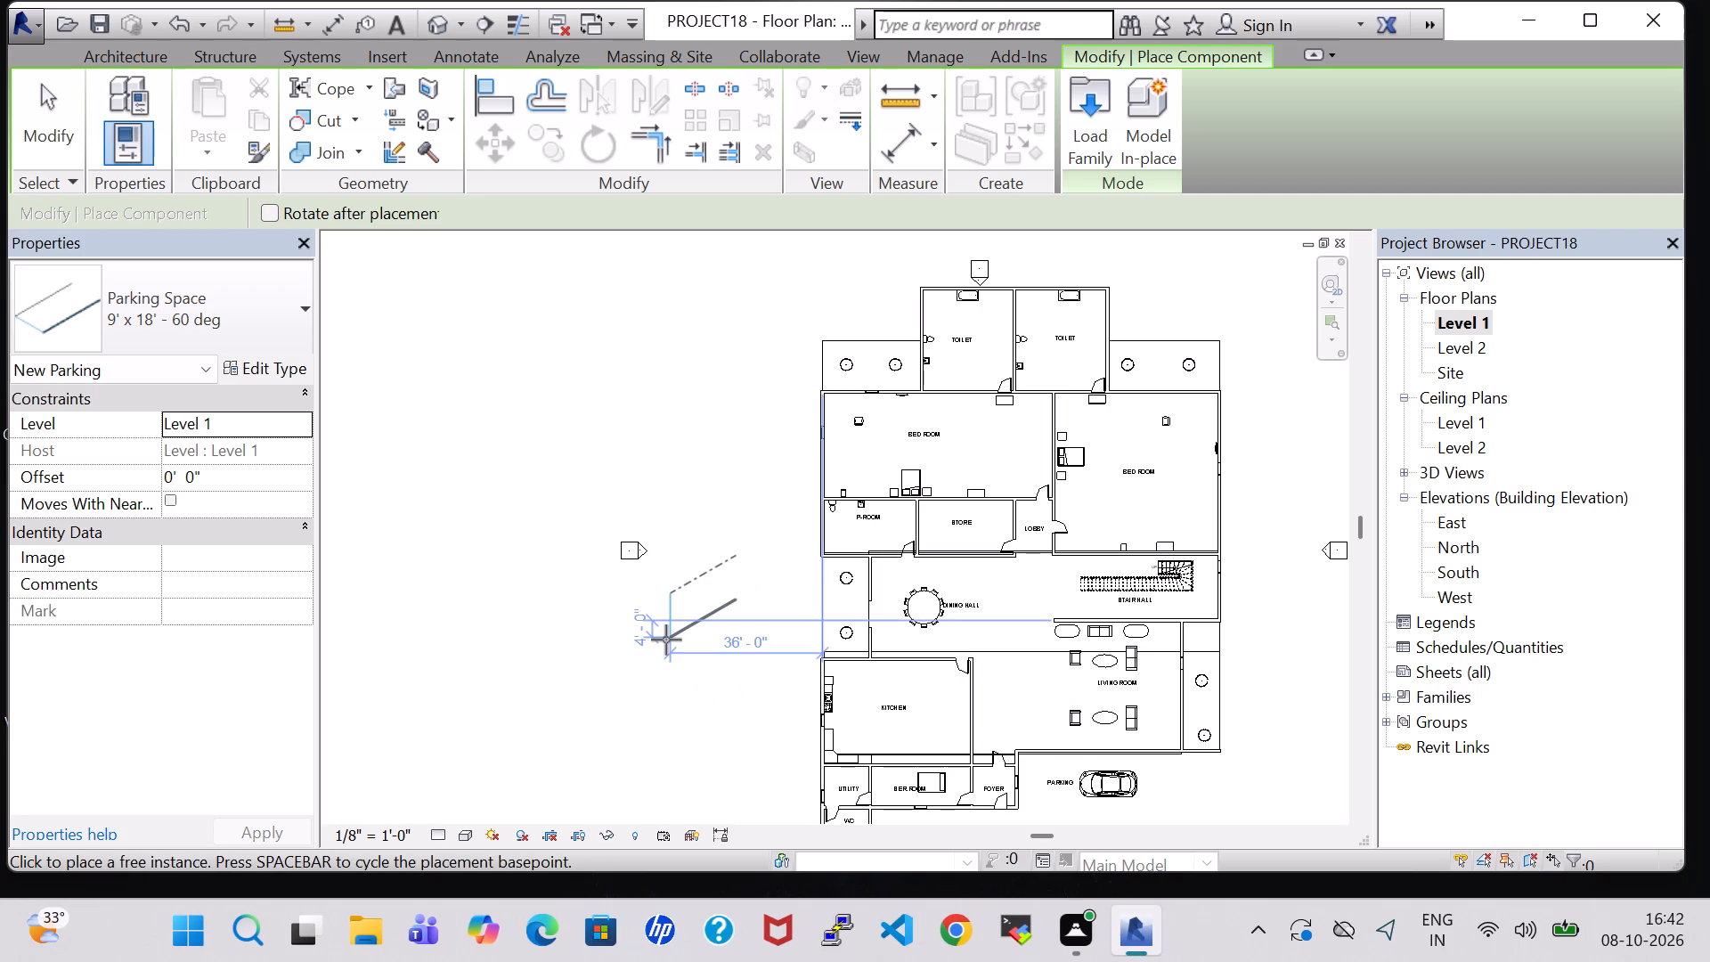
{"action": "scroll", "coordinate": [1115, 815], "scroll_direction": "up", "scroll_amount": 3}
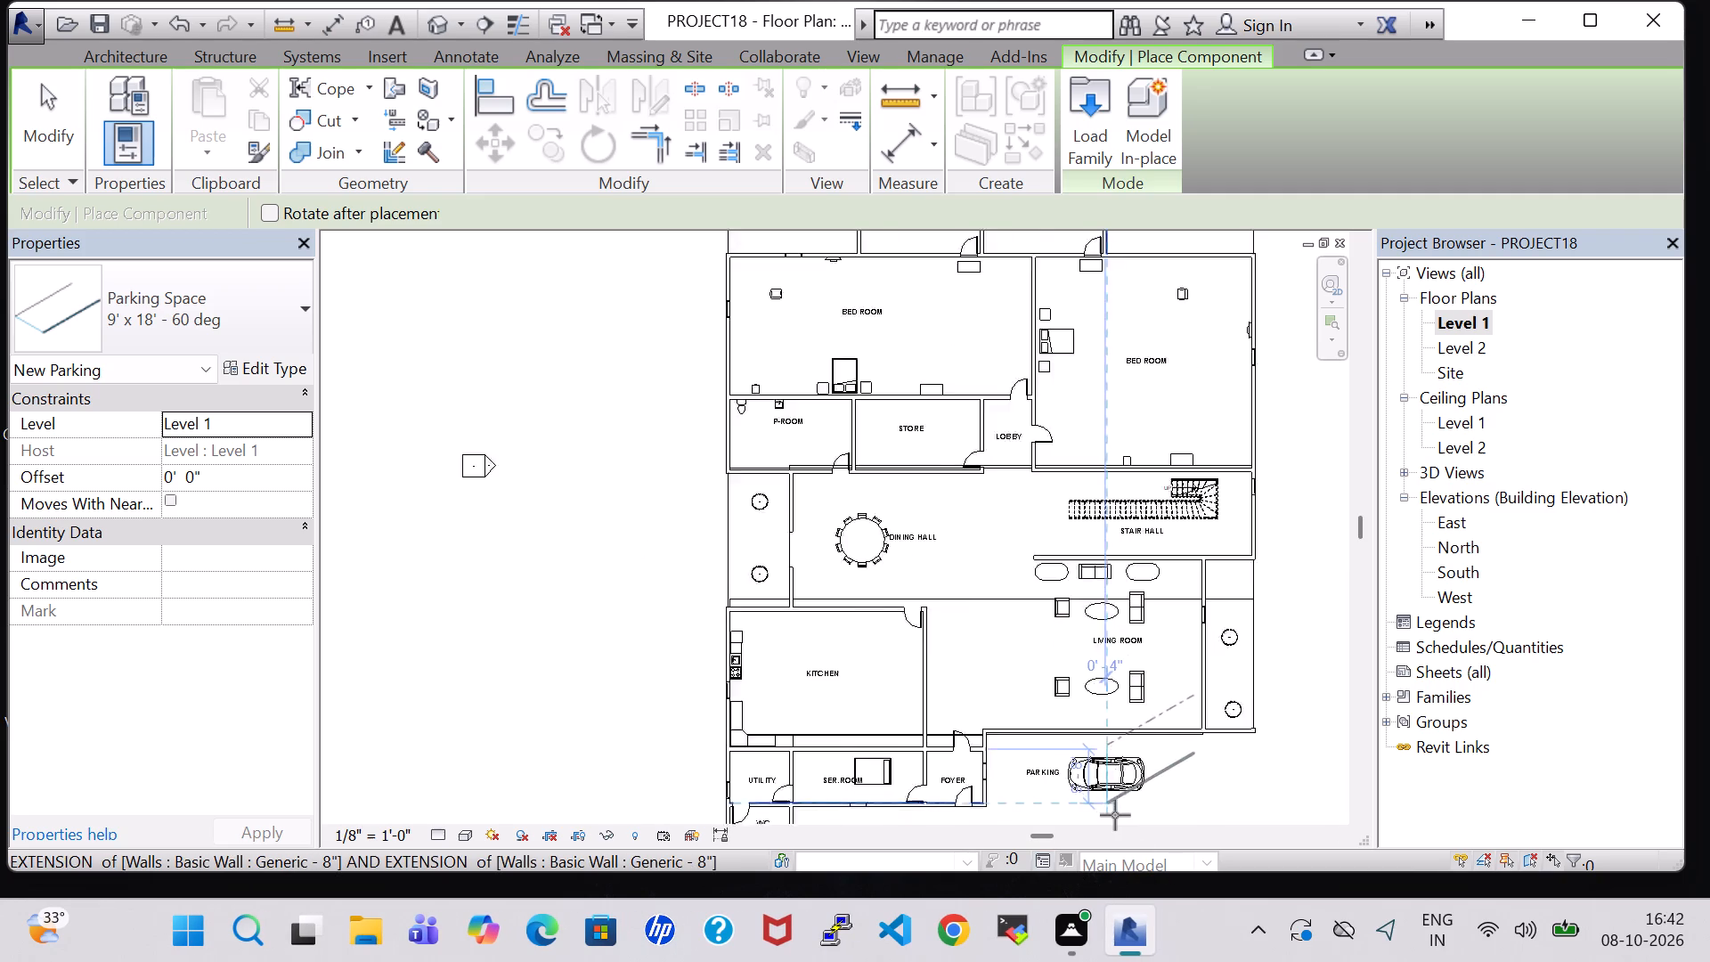
{"action": "scroll", "coordinate": [1115, 815], "scroll_direction": "up", "scroll_amount": 2}
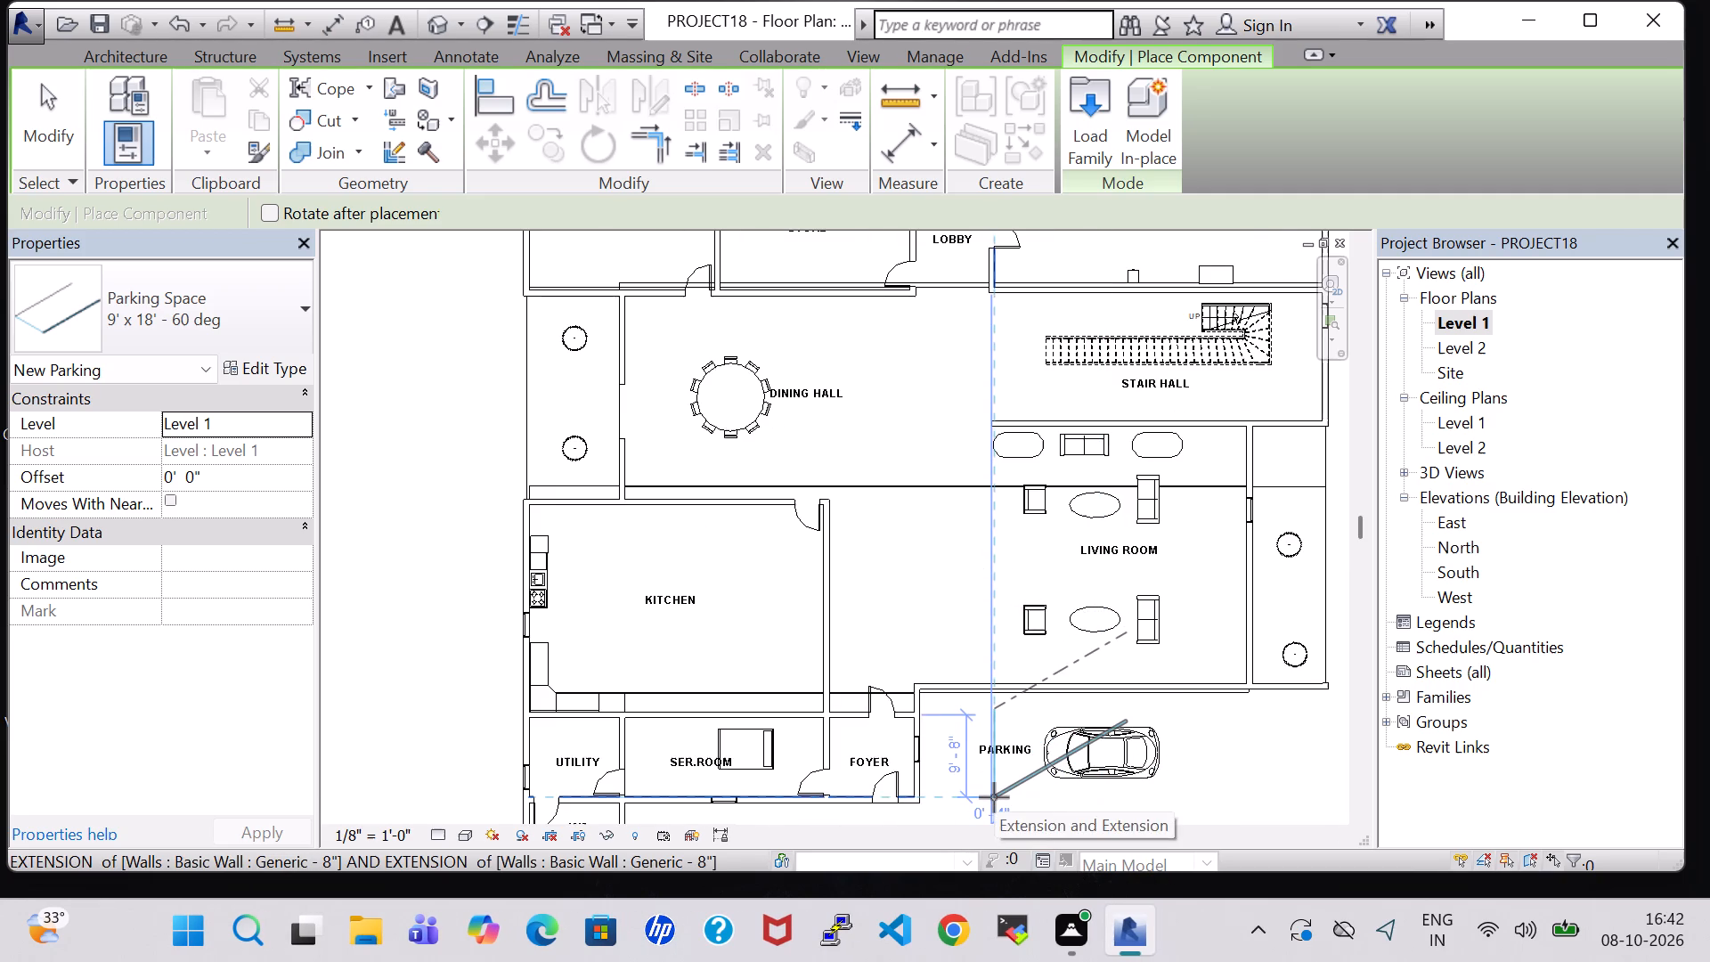
{"action": "scroll", "coordinate": [994, 797], "scroll_direction": "up", "scroll_amount": 4}
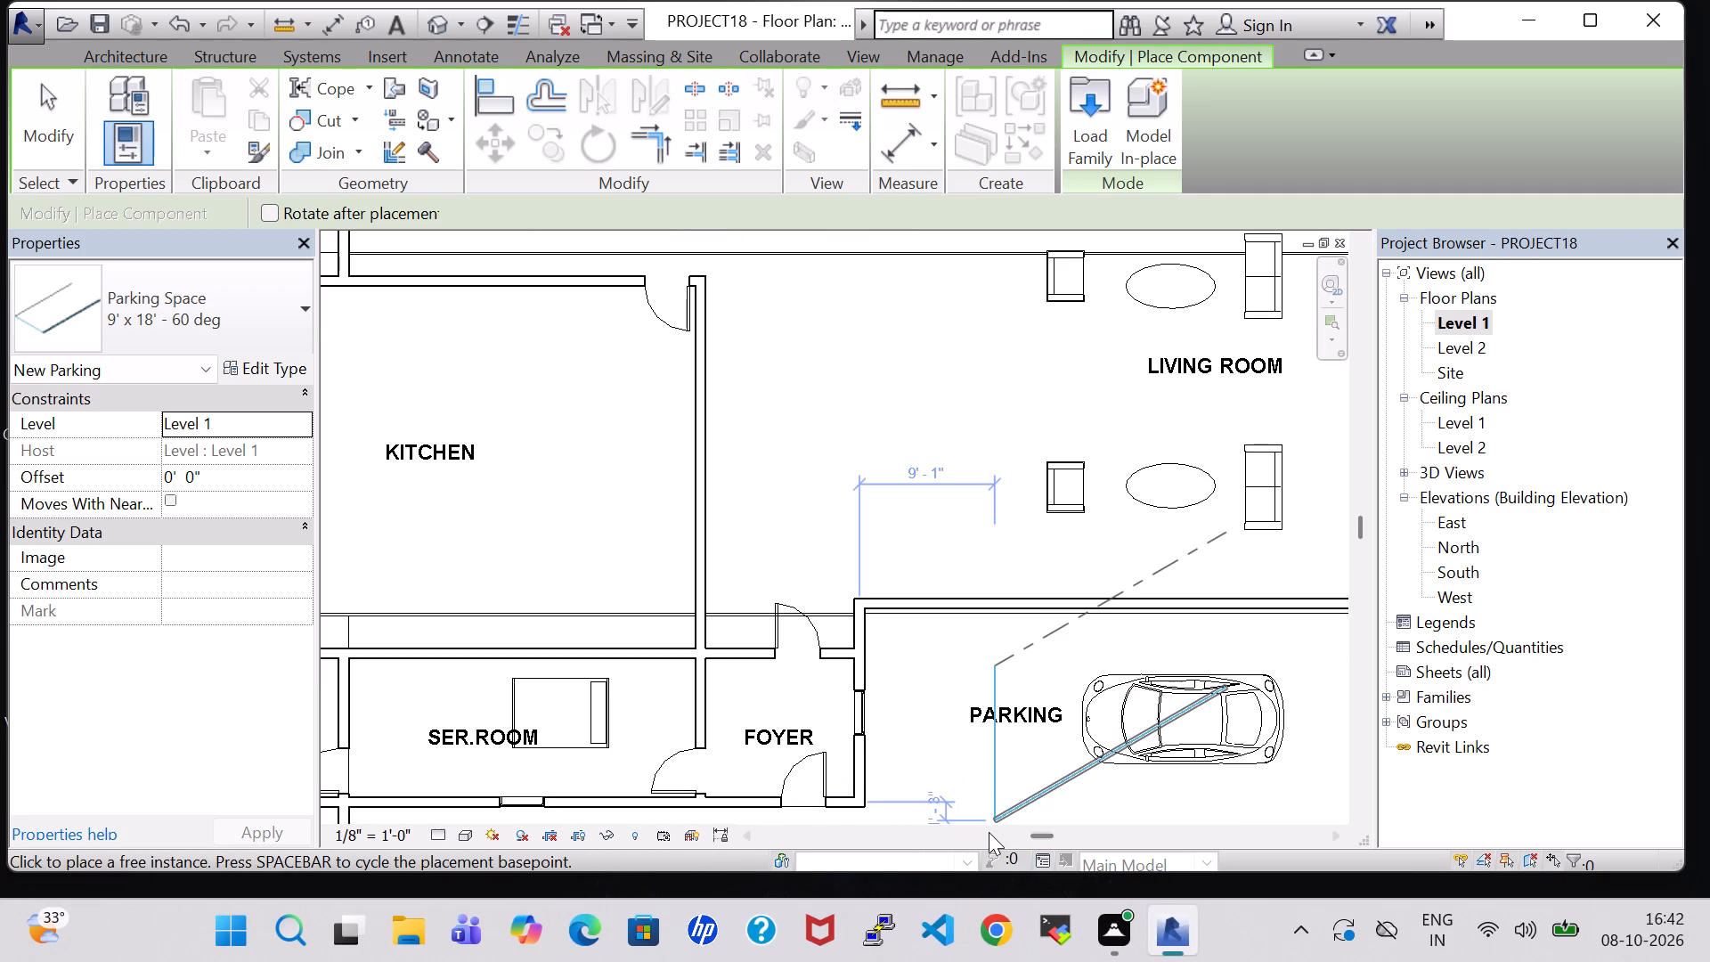
{"action": "key", "text": "space"}
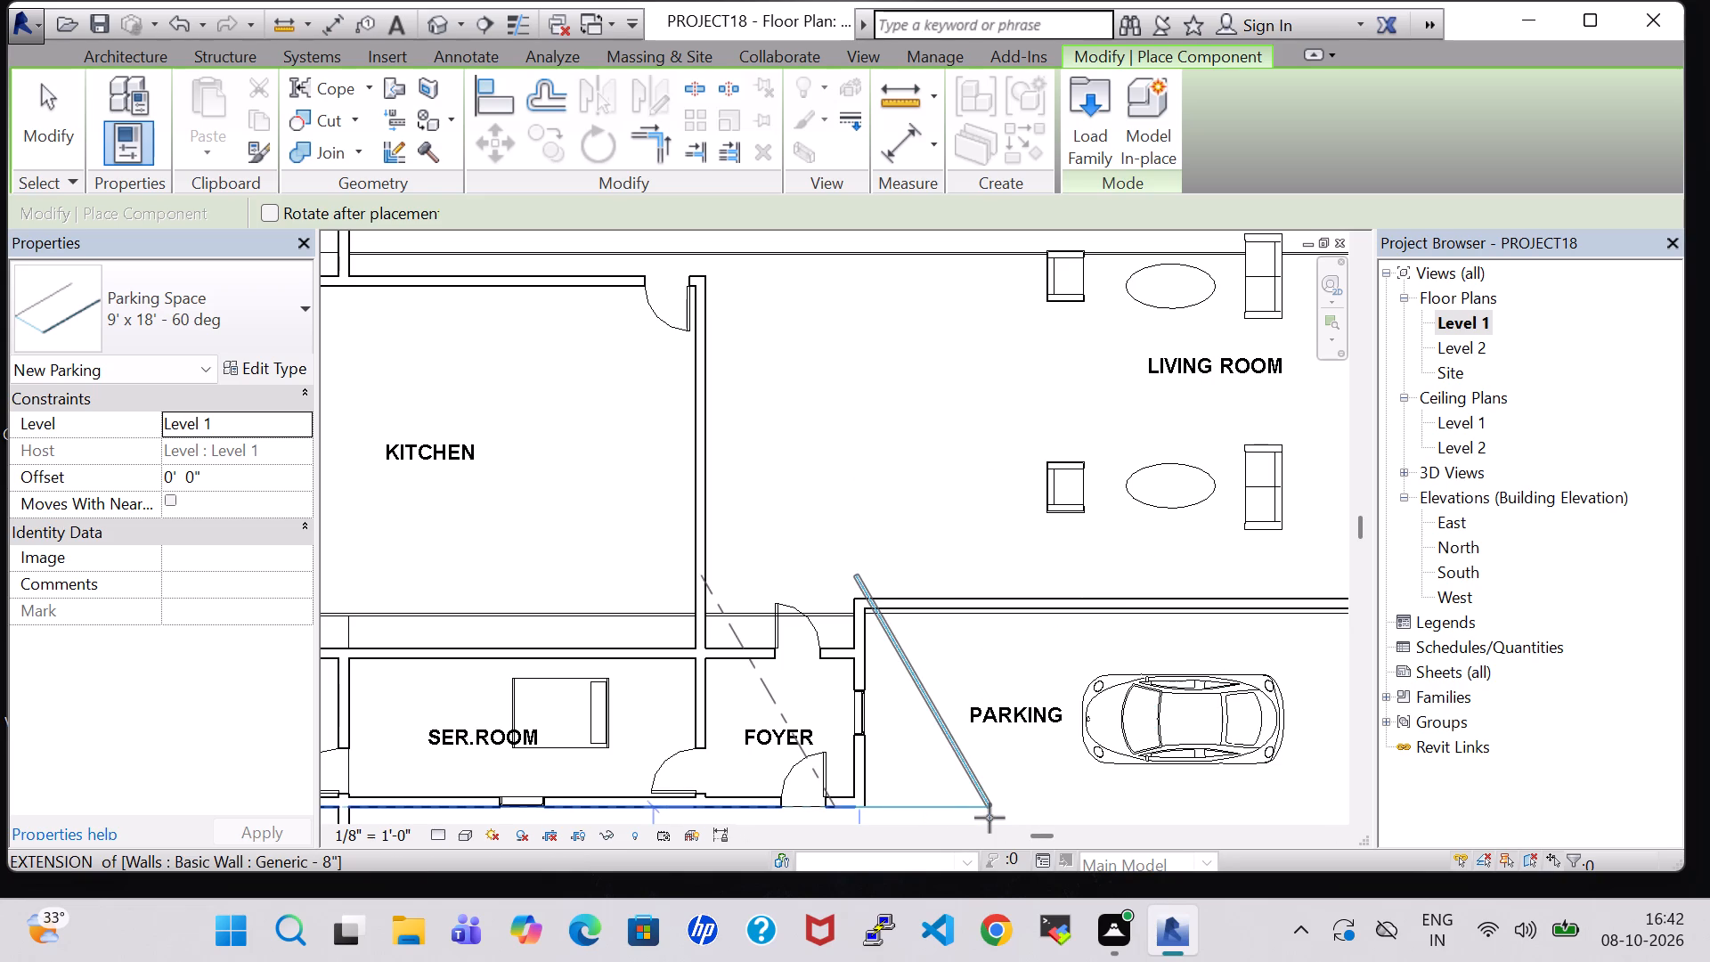
{"action": "key", "text": "space"}
{"action": "key", "text": "space"}
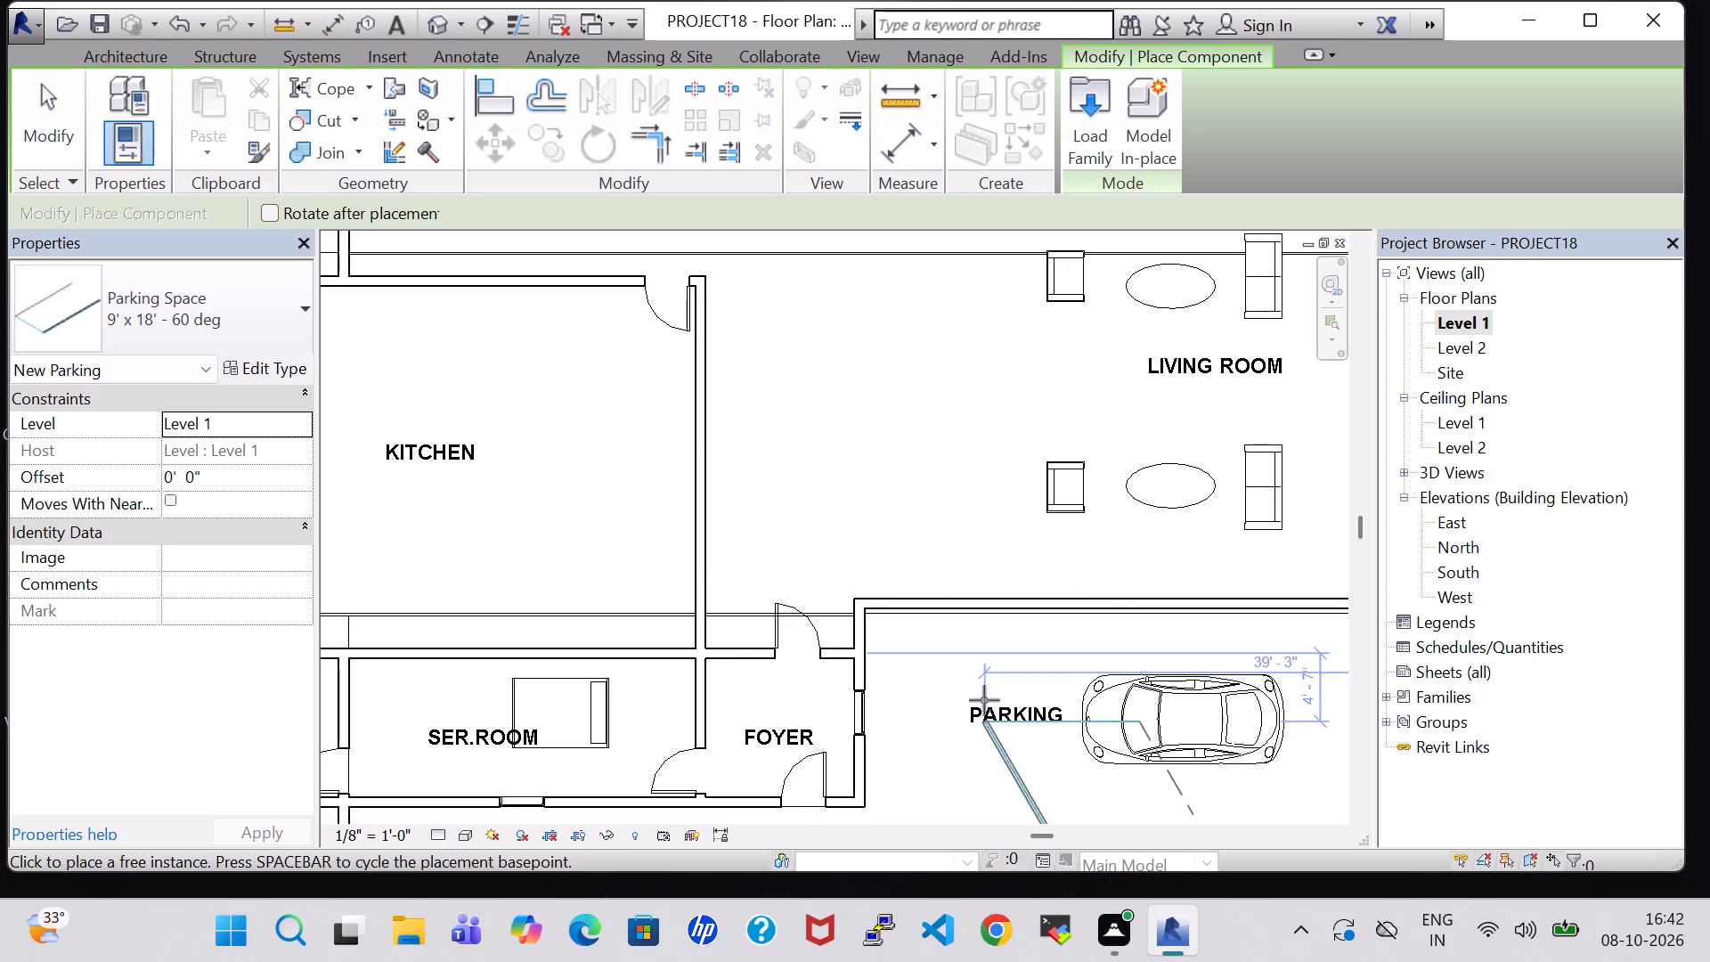
{"action": "key", "text": "space"}
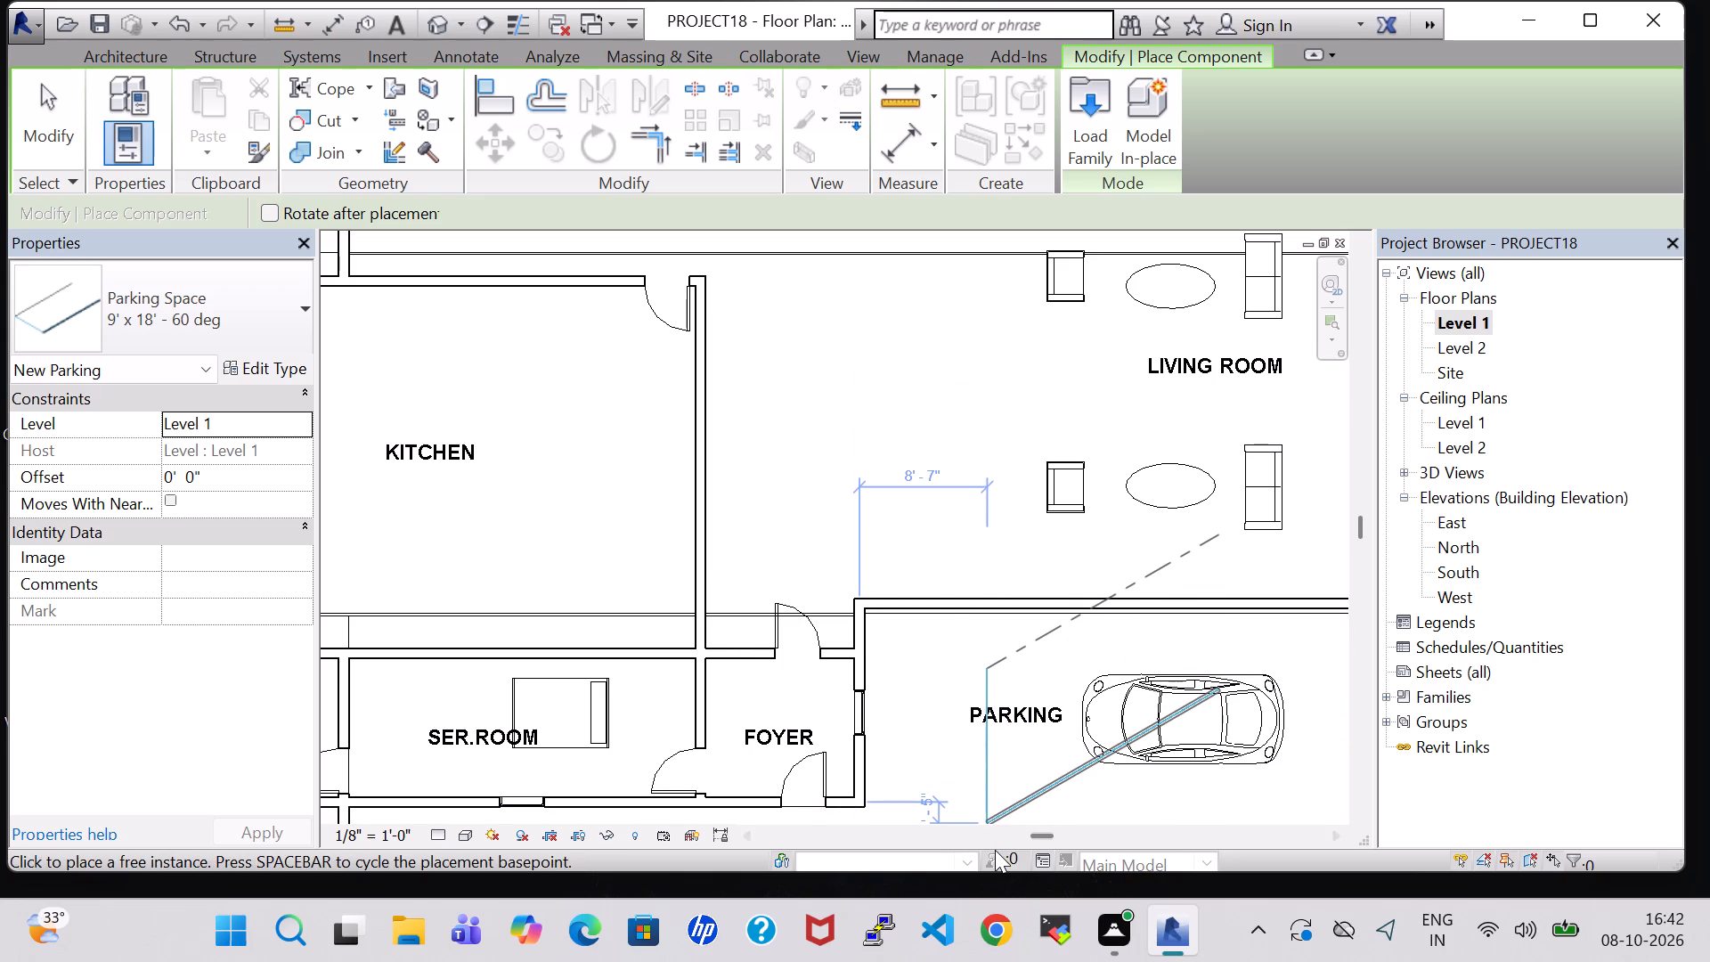
{"action": "left_click", "coordinate": [995, 850]}
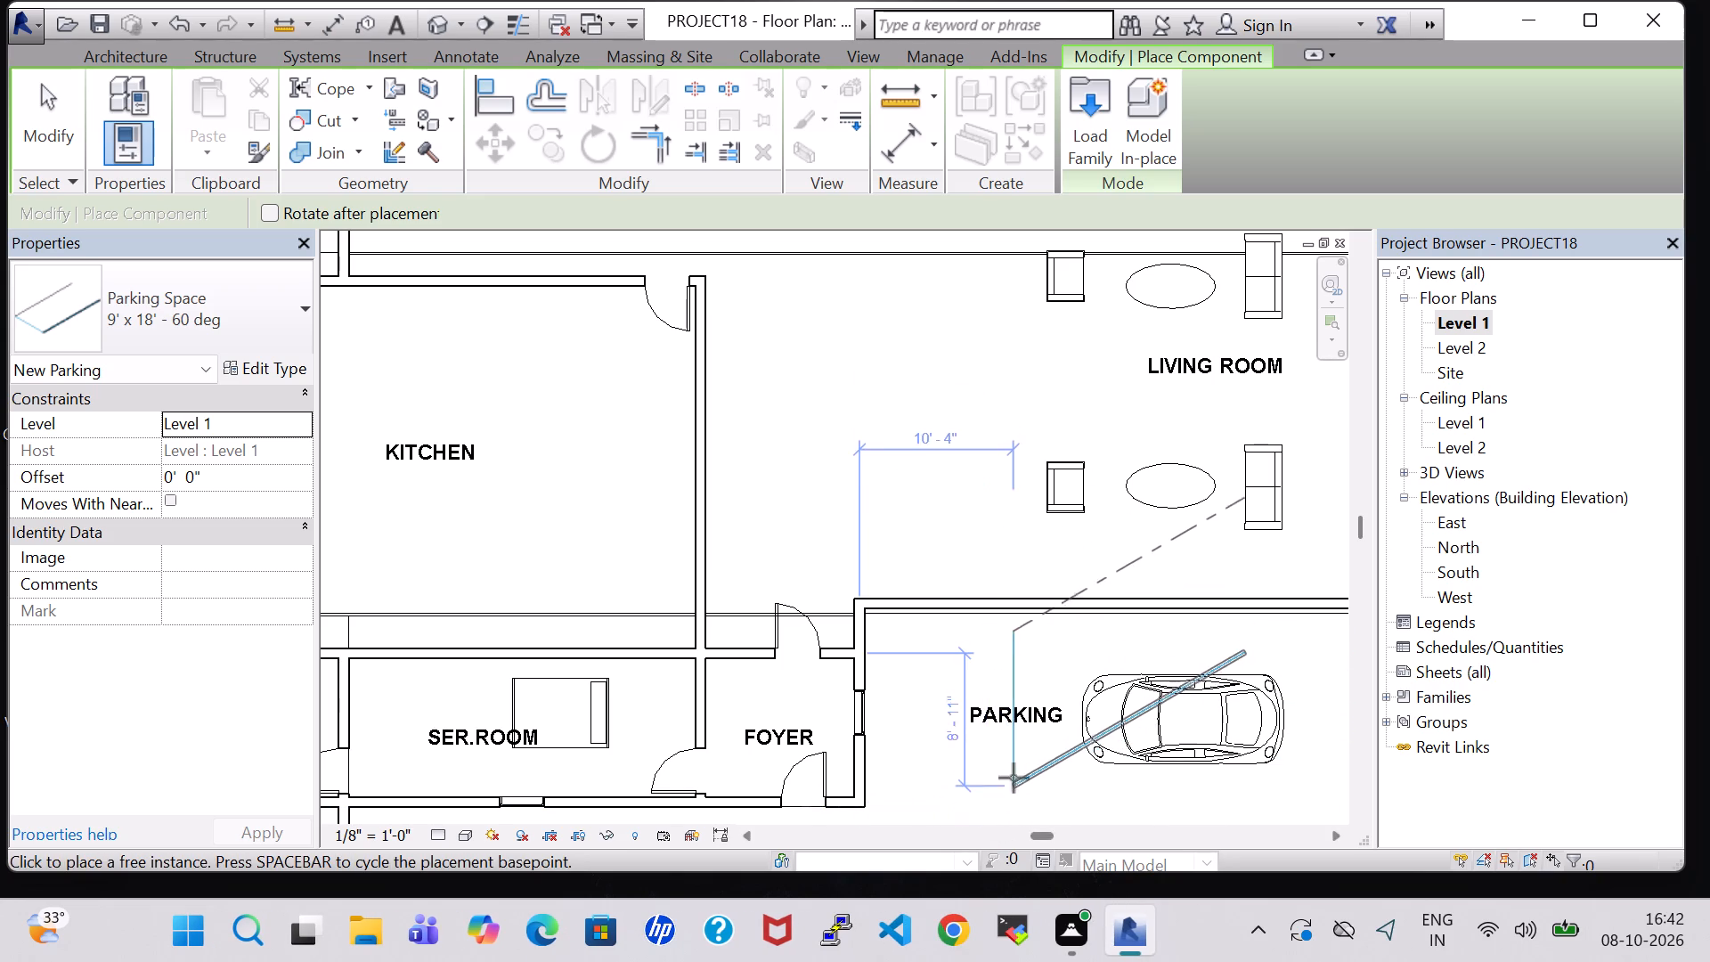
{"action": "left_click", "coordinate": [1013, 803]}
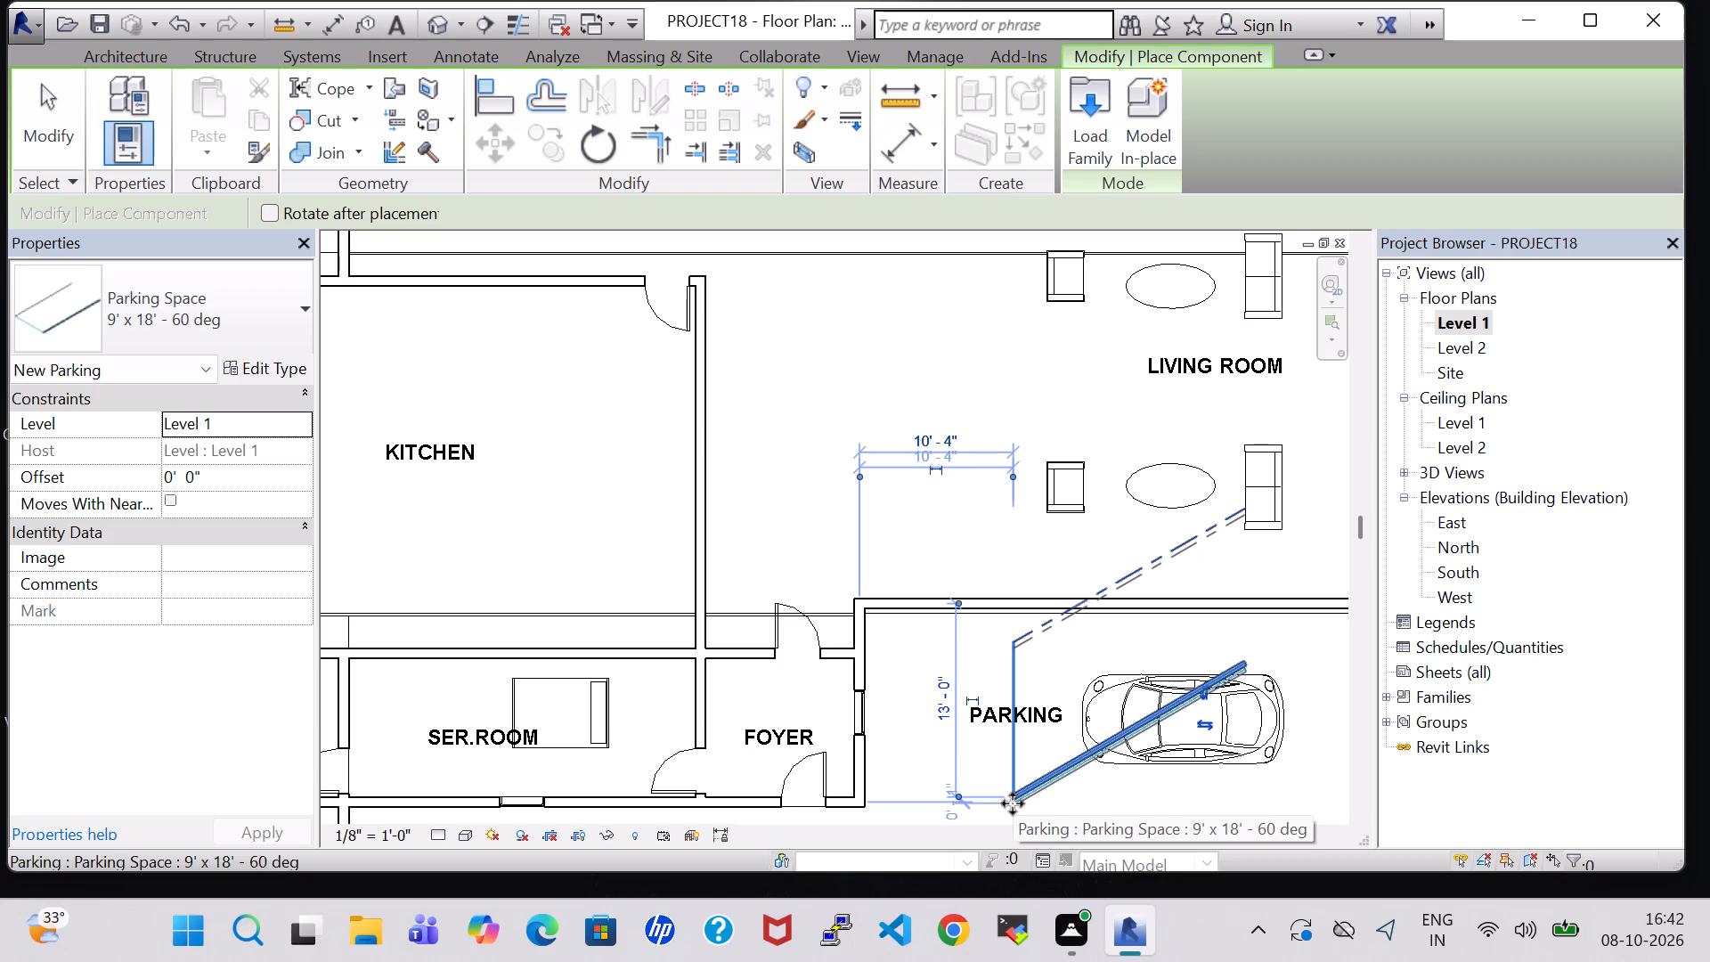
{"action": "key", "text": "Escape"}
{"action": "key", "text": "Escape"}
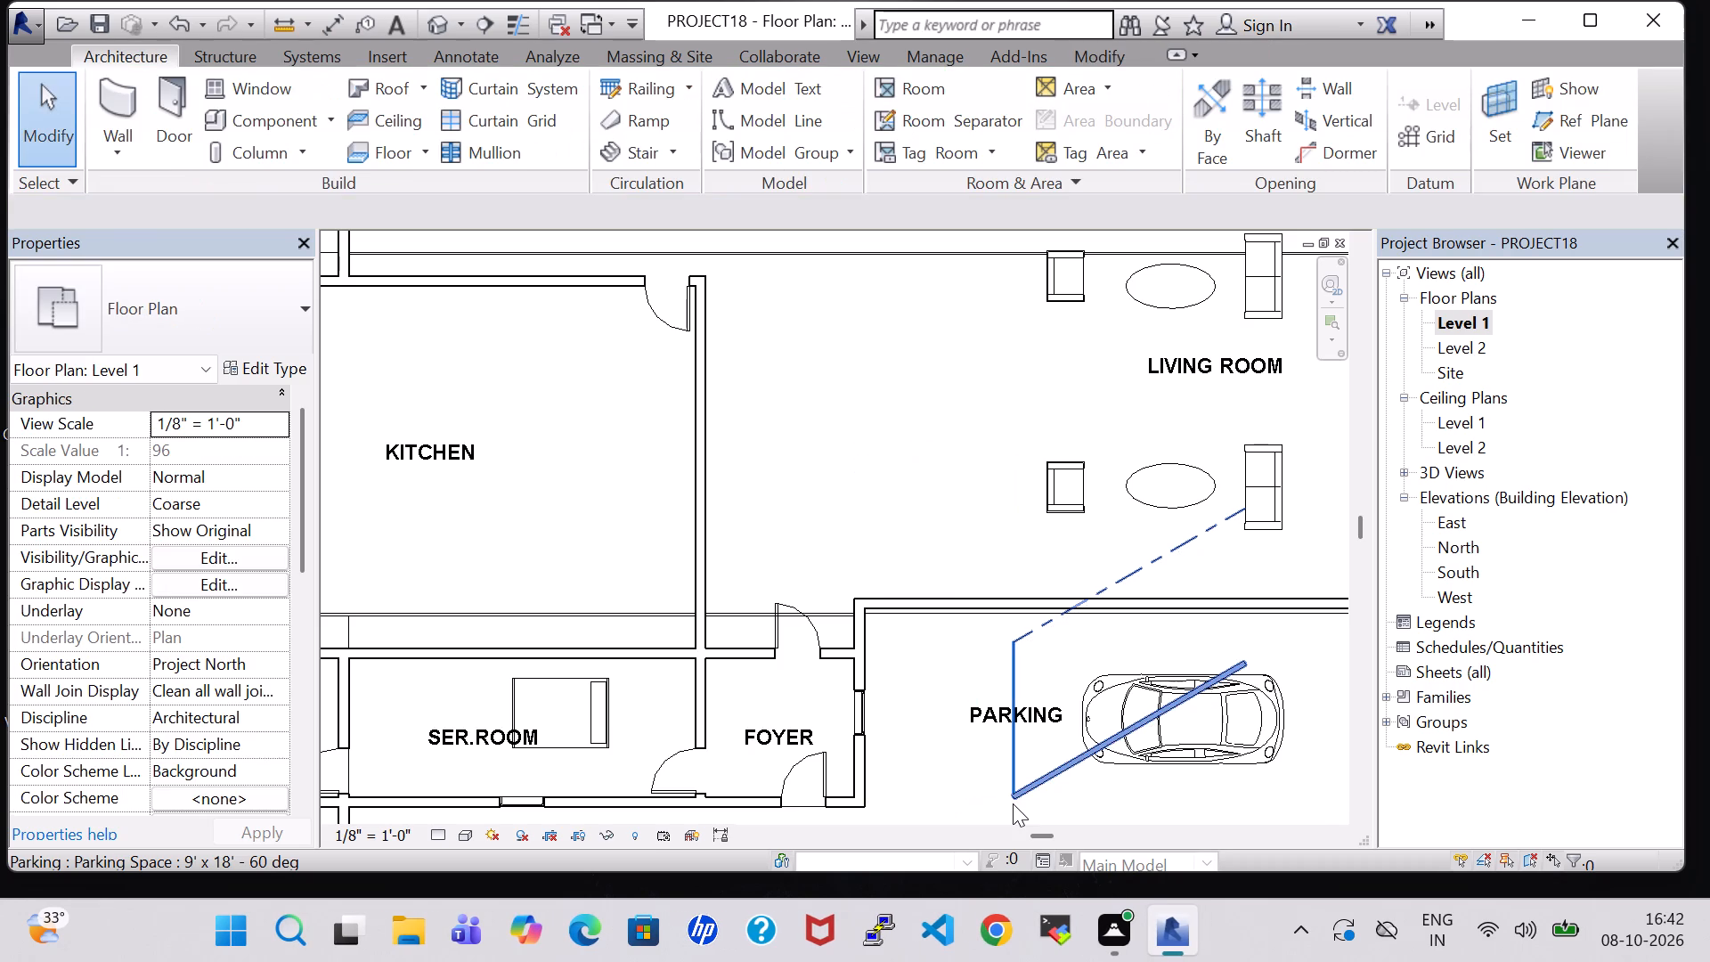
In the 3D view, nudge the 9' x 18' - 60 deg Parking Space away from the house front, and delete it.
{"action": "left_click", "coordinate": [445, 16]}
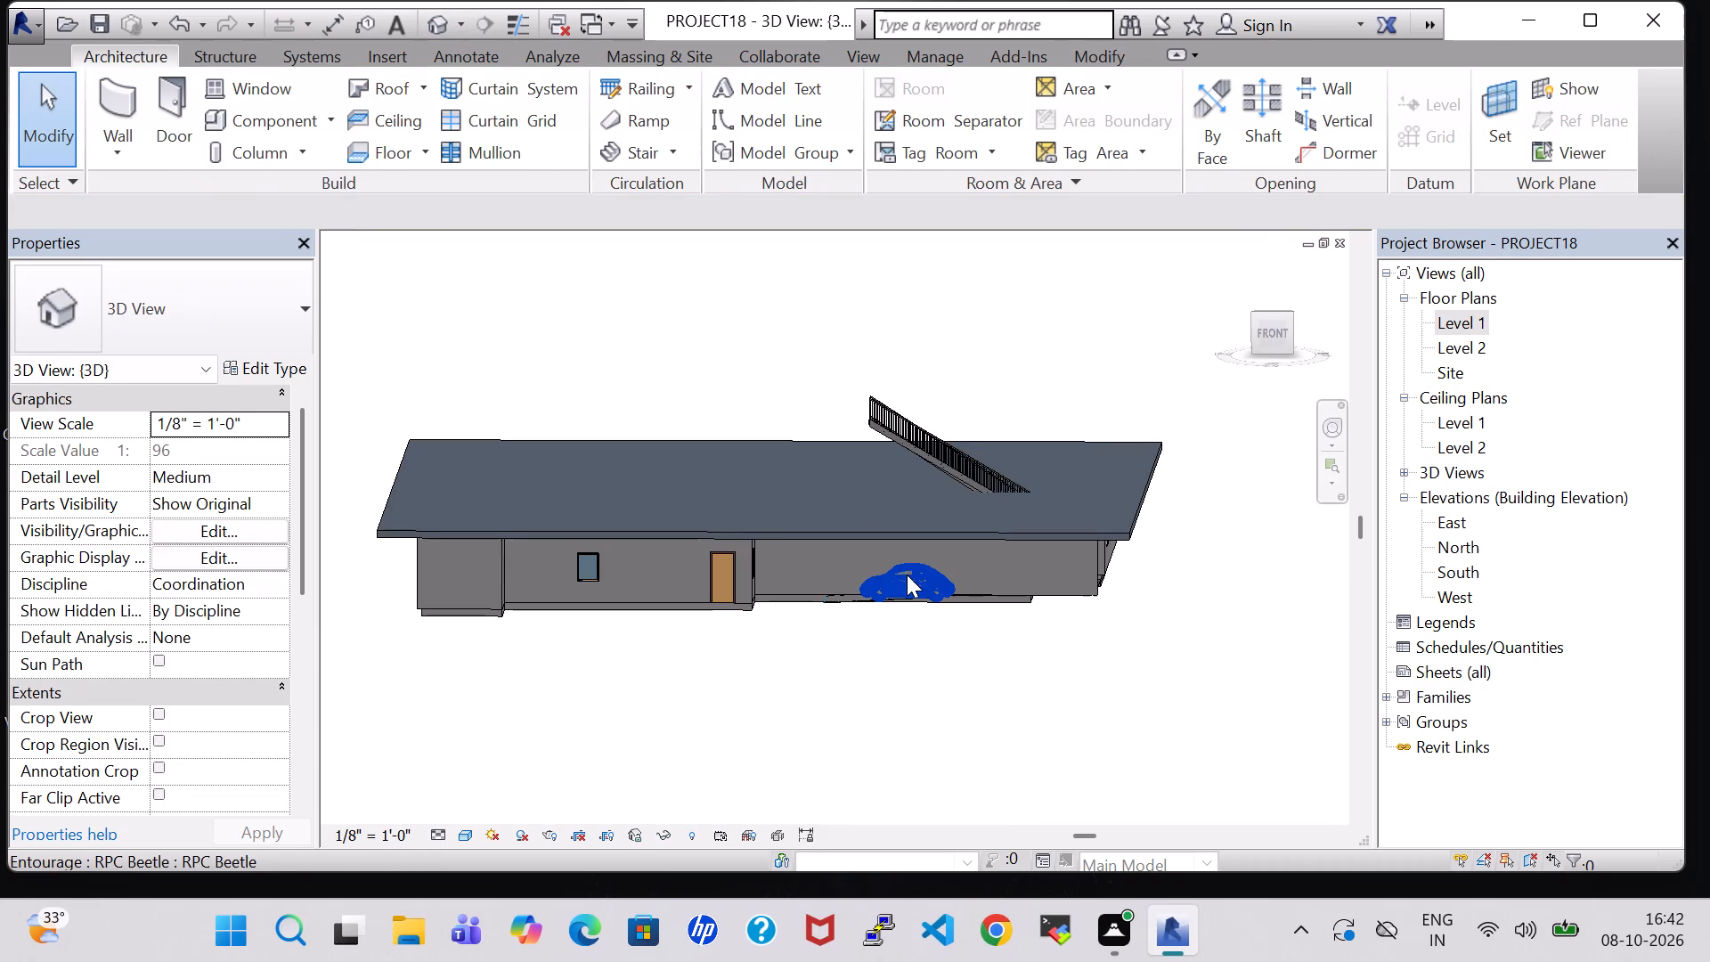
{"action": "middle_click_drag", "start_coordinate": [967, 637], "coordinate": [965, 686], "text": "shift"}
{"action": "scroll", "coordinate": [967, 637], "scroll_direction": "up", "scroll_amount": 1, "text": "shift"}
{"action": "middle_click_drag", "start_coordinate": [924, 701], "coordinate": [921, 782], "text": "shift"}
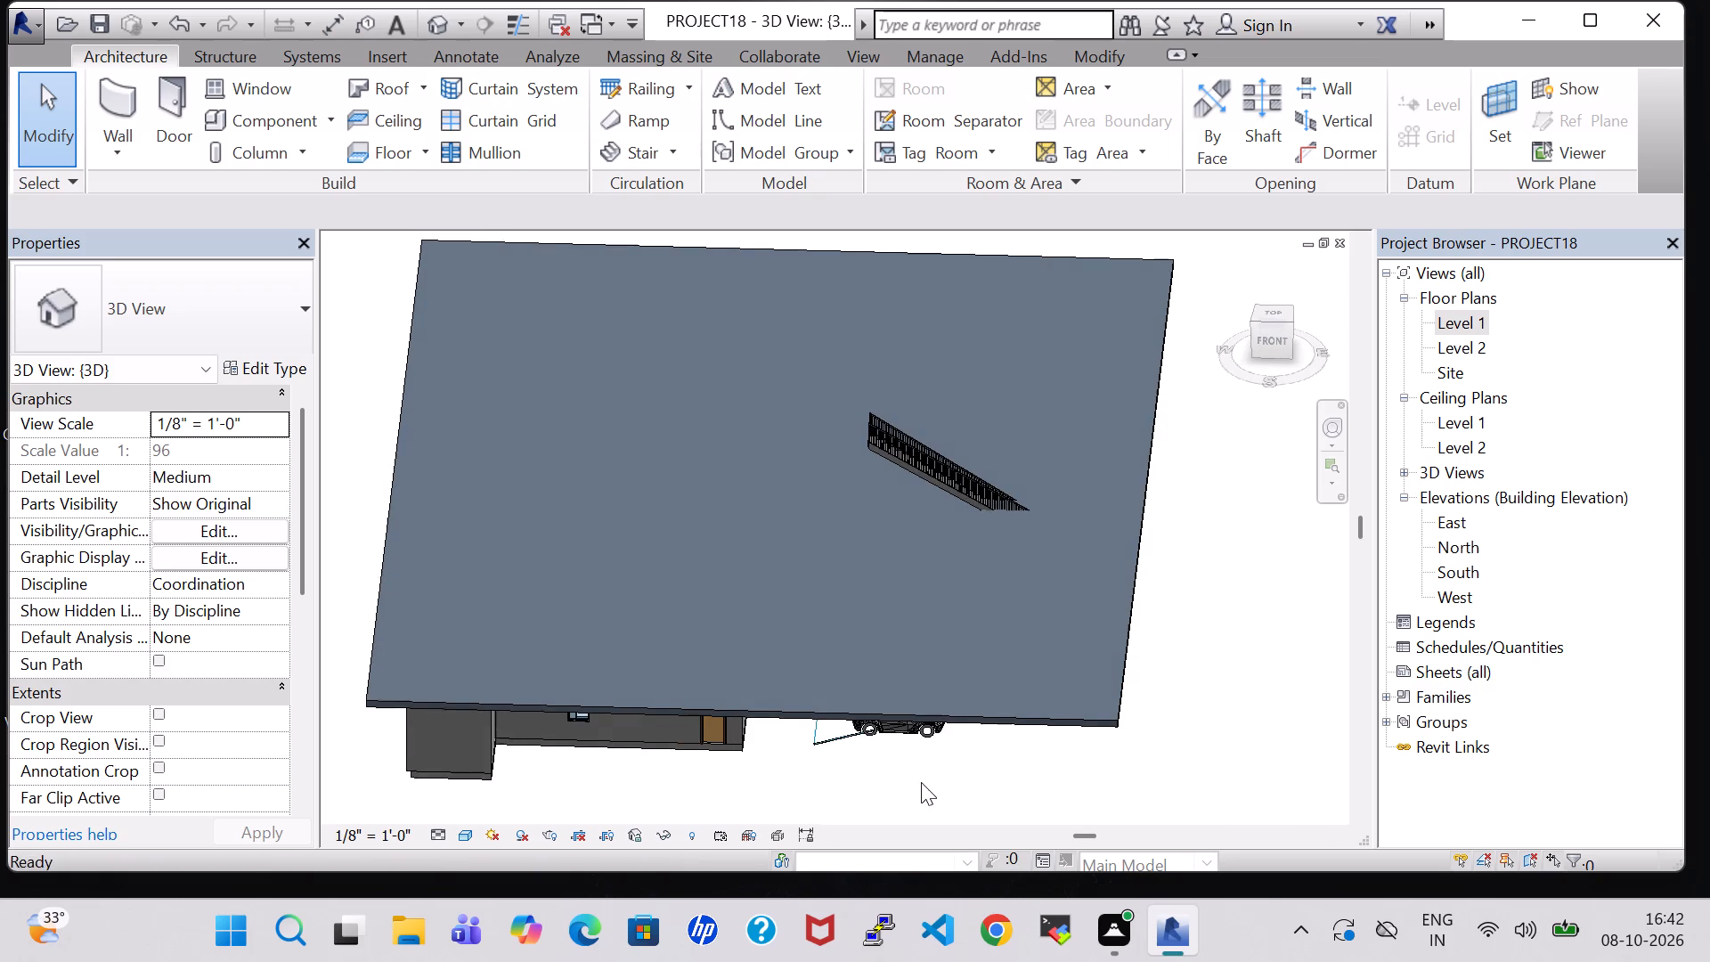
{"action": "left_click", "coordinate": [826, 737]}
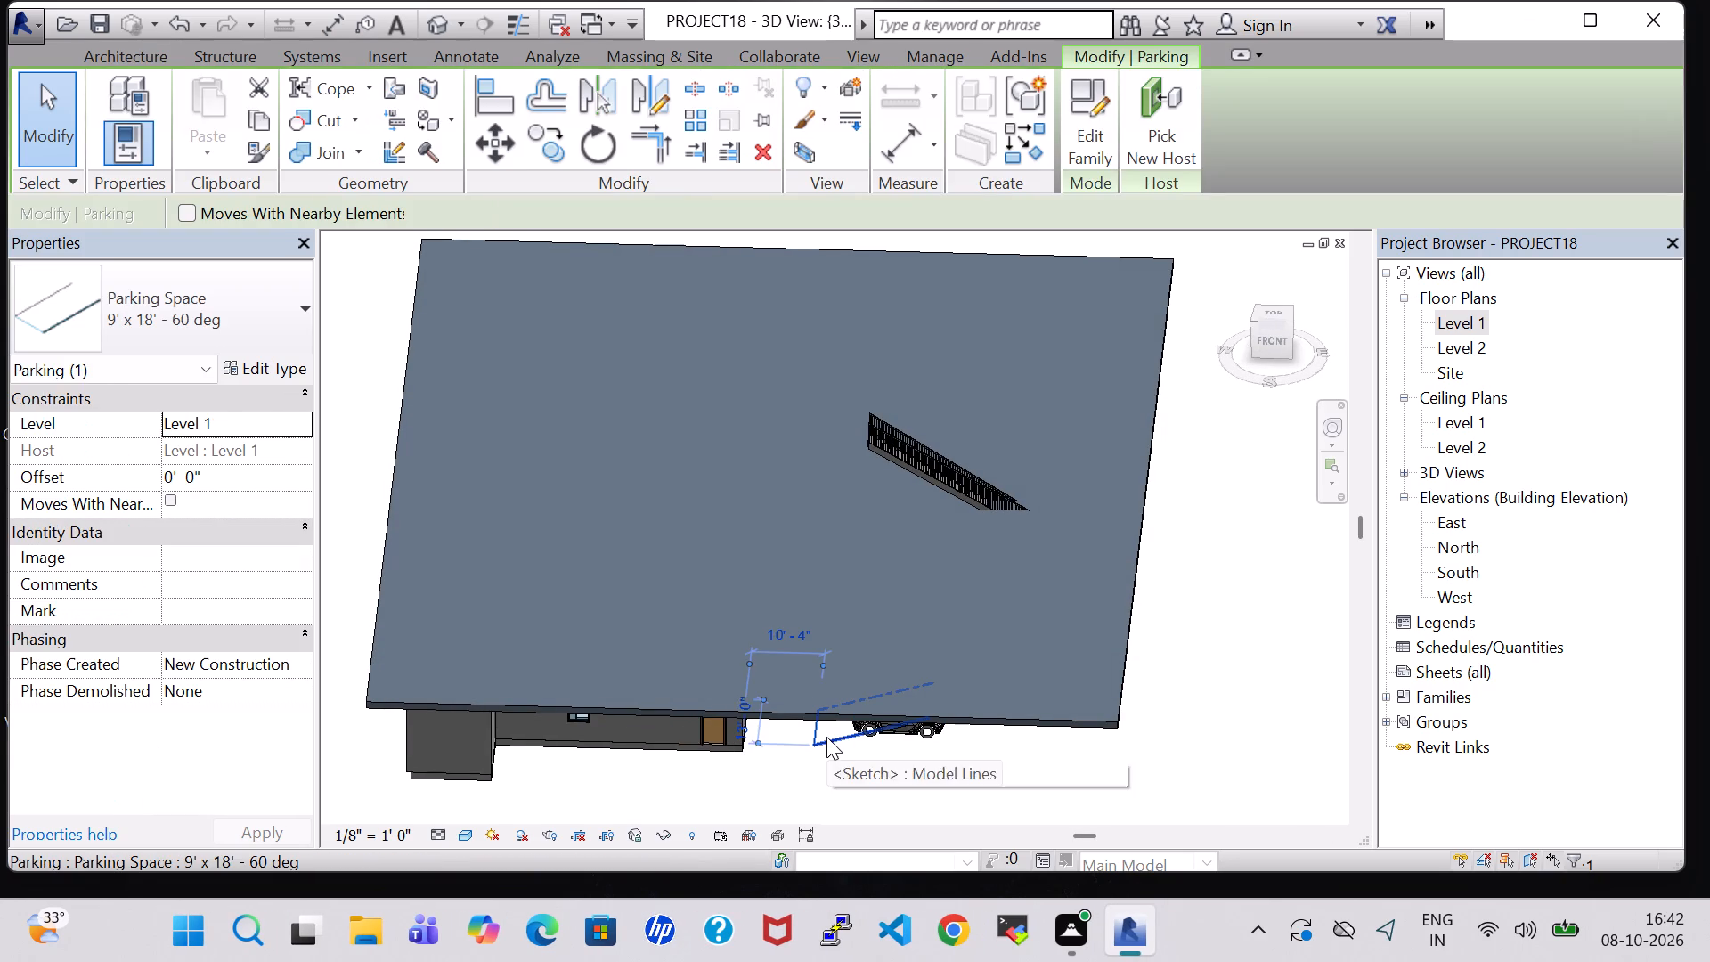
{"action": "key", "text": "Down"}
{"action": "key", "text": "Down"}
{"action": "key", "text": "Down"}
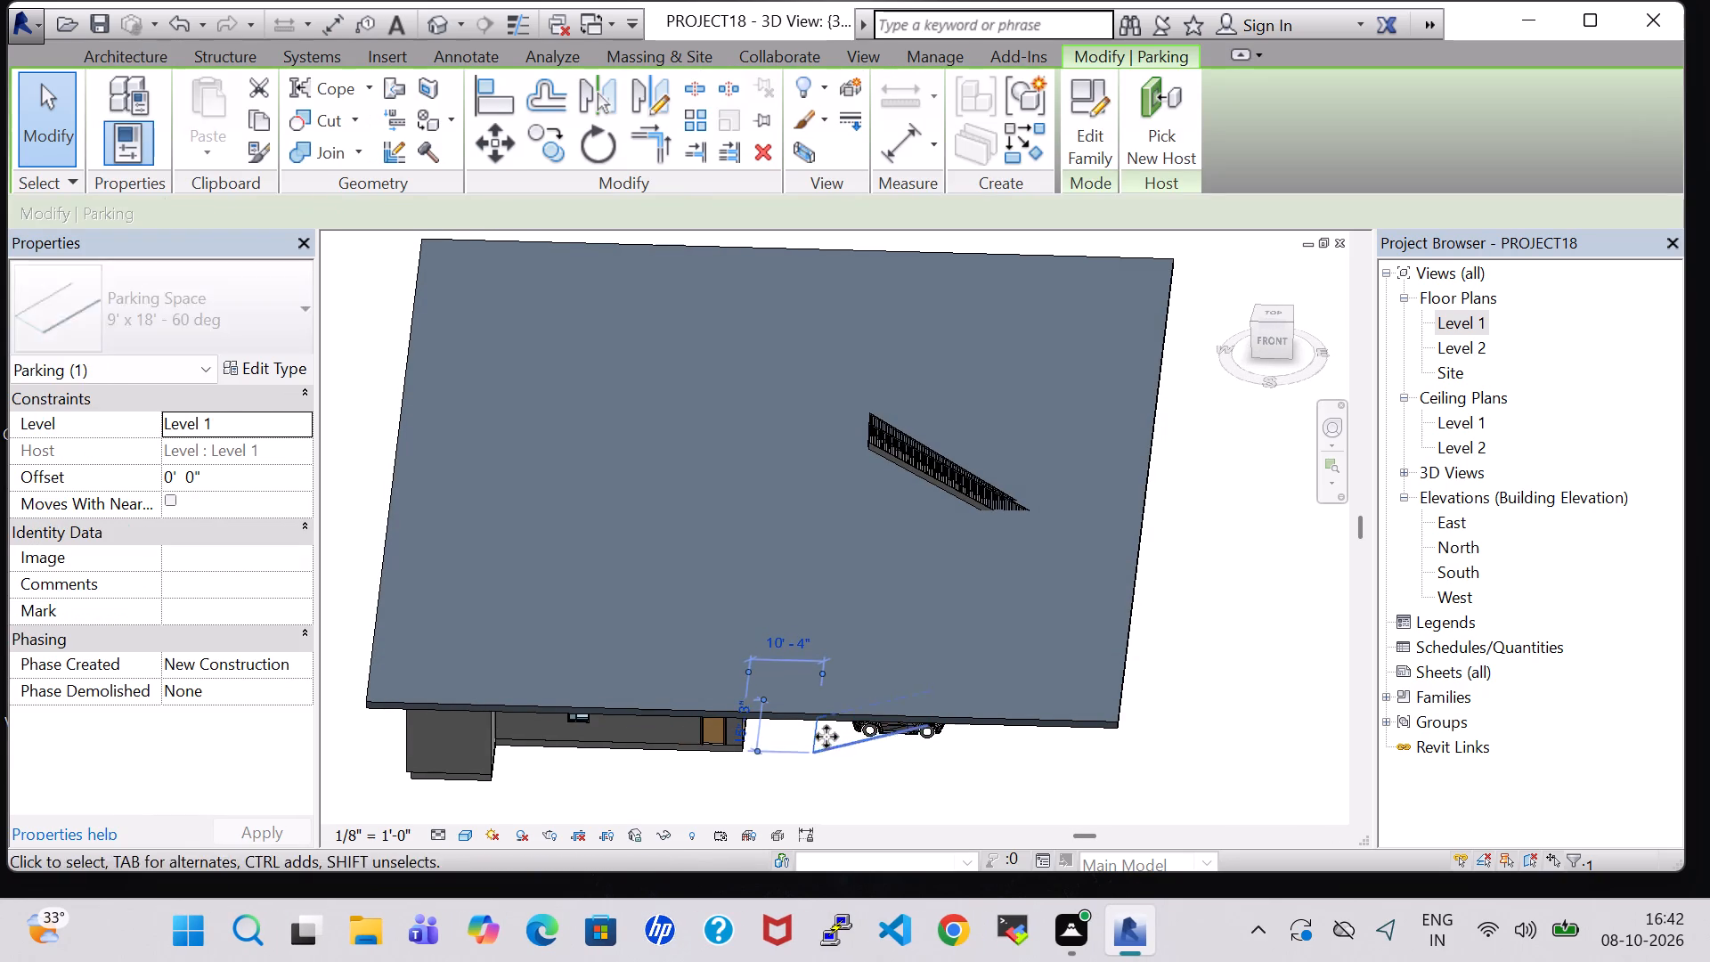
{"action": "key", "text": "Down"}
{"action": "key", "text": "Down"}
{"action": "key", "text": "Down"}
{"action": "key", "text": "Down"}
{"action": "key", "text": "Down"}
{"action": "key", "text": "Down"}
{"action": "key", "text": "Down"}
{"action": "key", "text": "Down"}
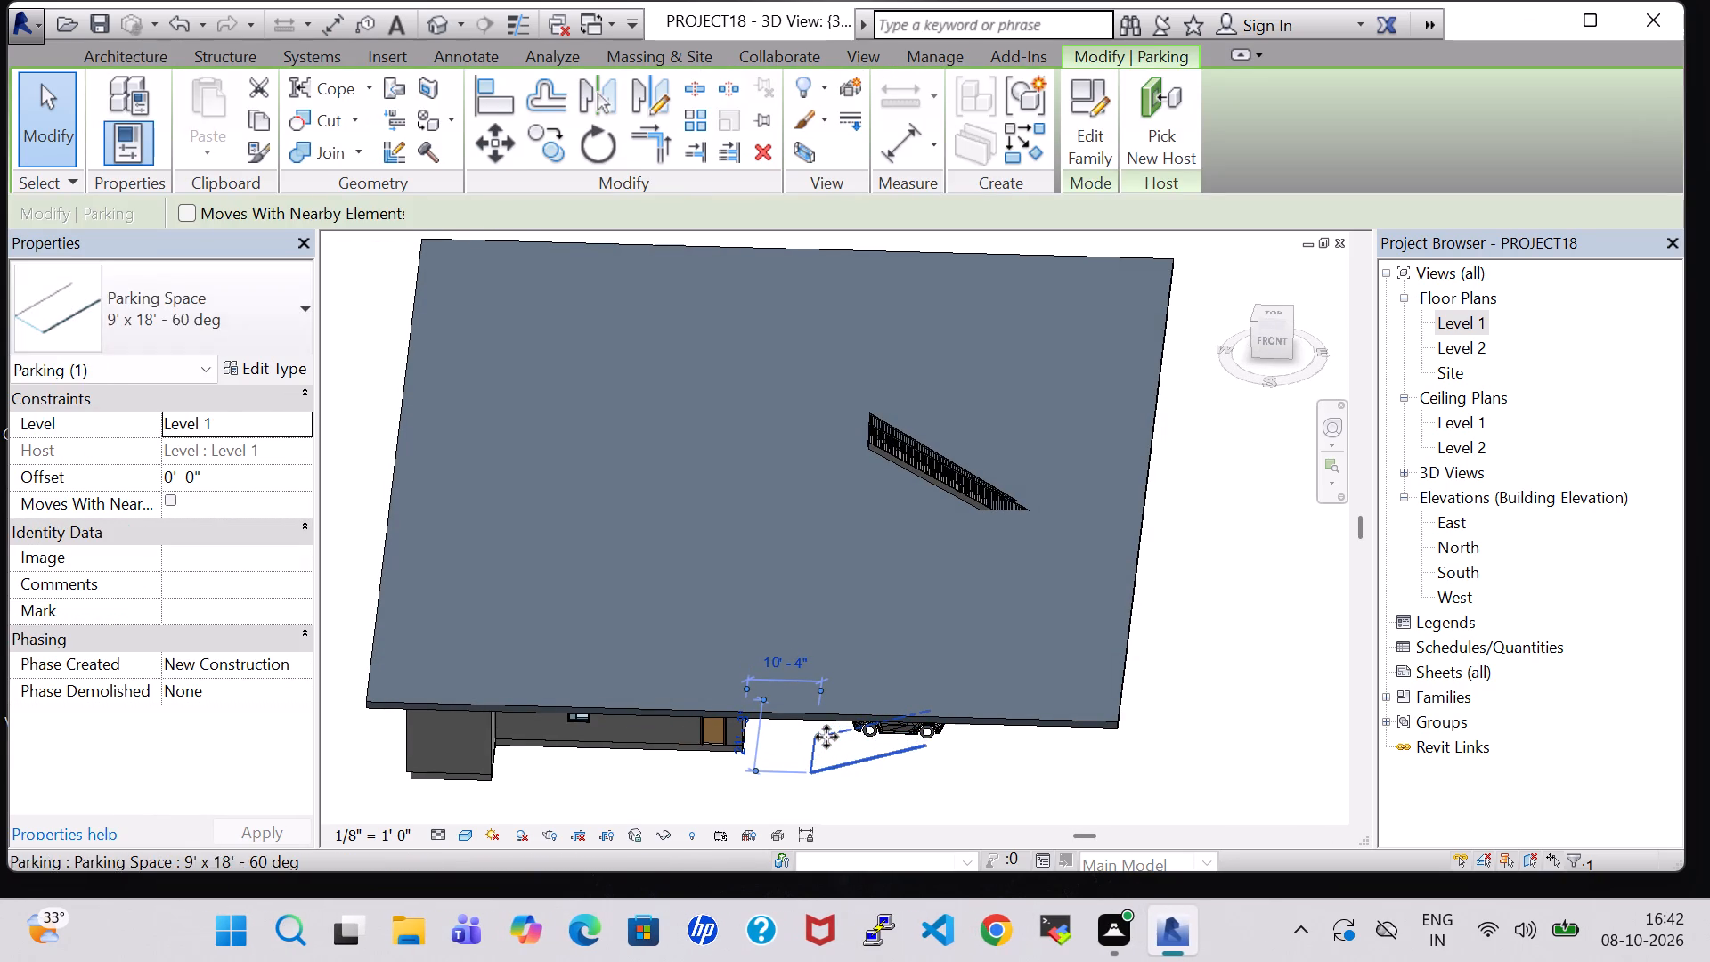
{"action": "key", "text": "Down"}
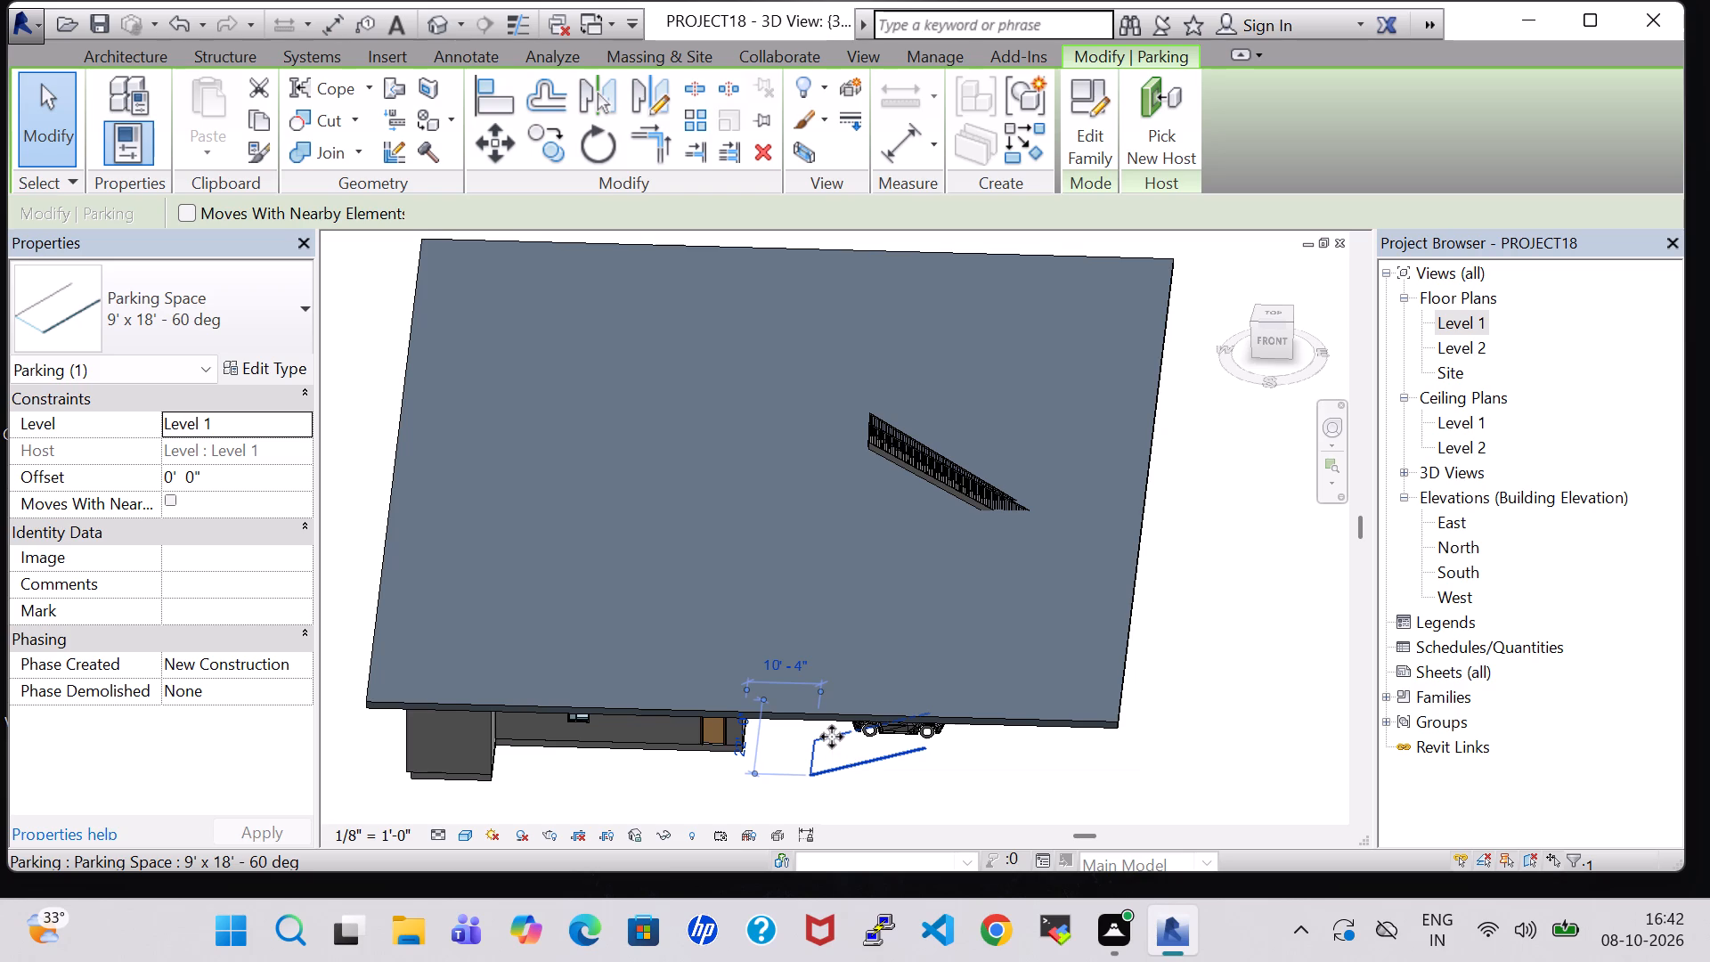
{"action": "key", "text": "Delete"}
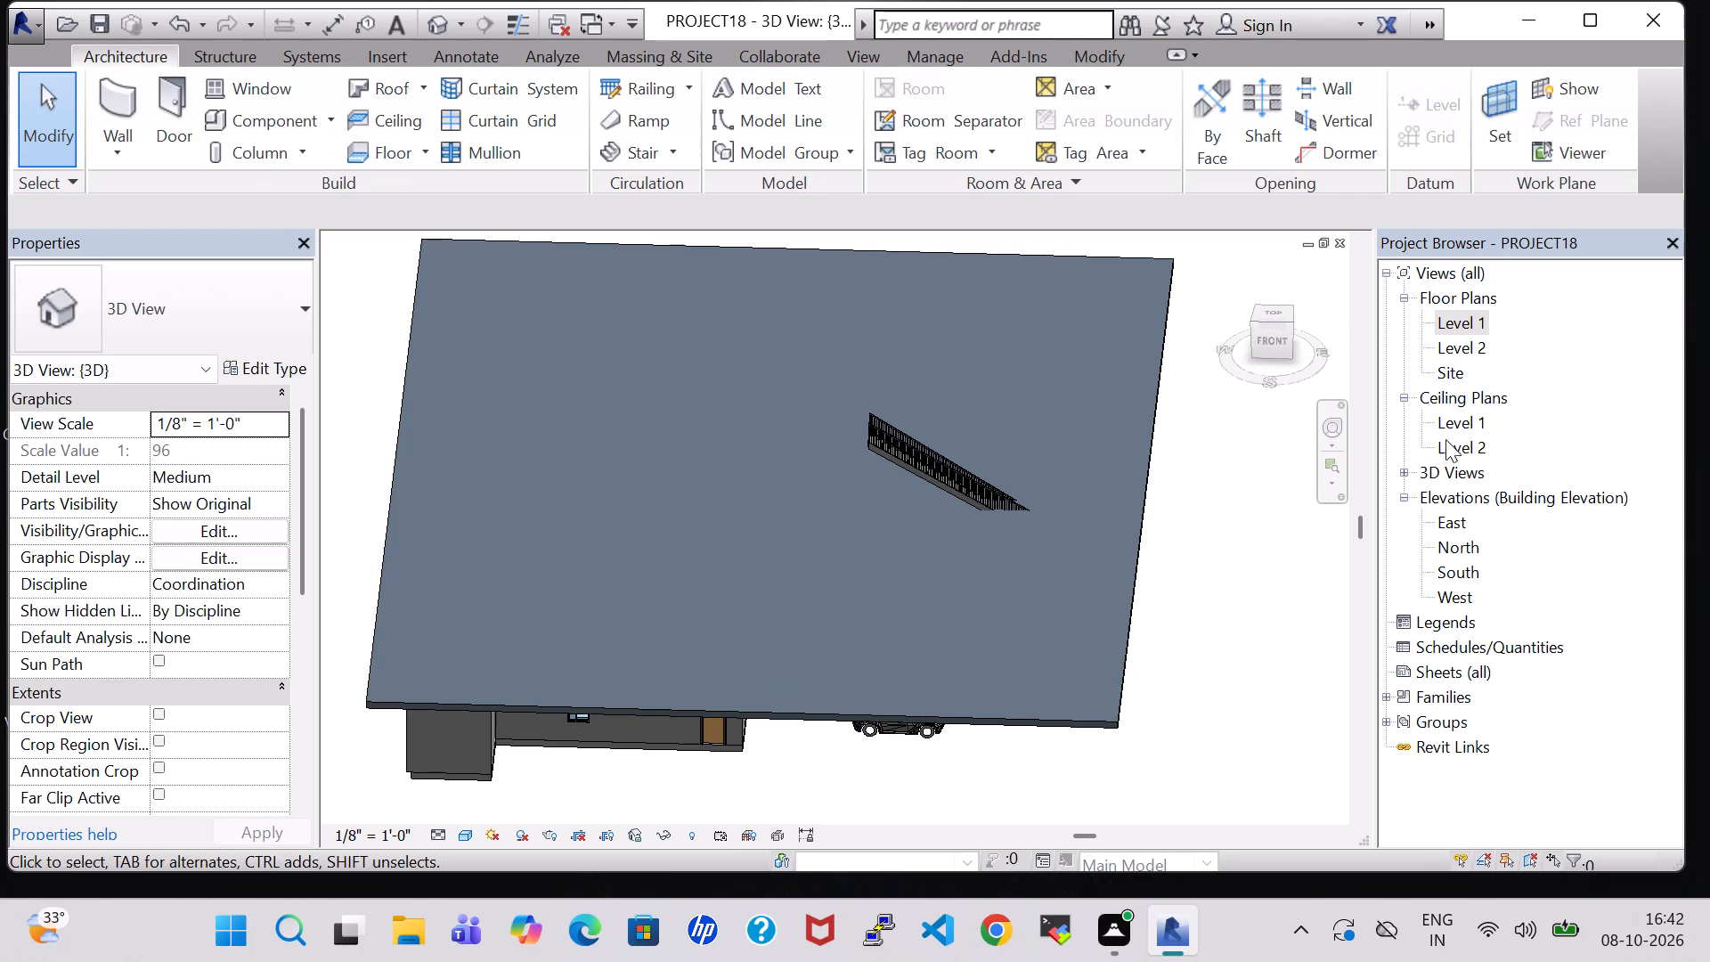
Review the parking area in the Level 1 floor plan, and examine the house front and roof in 3D.
{"action": "double_click", "coordinate": [1473, 315]}
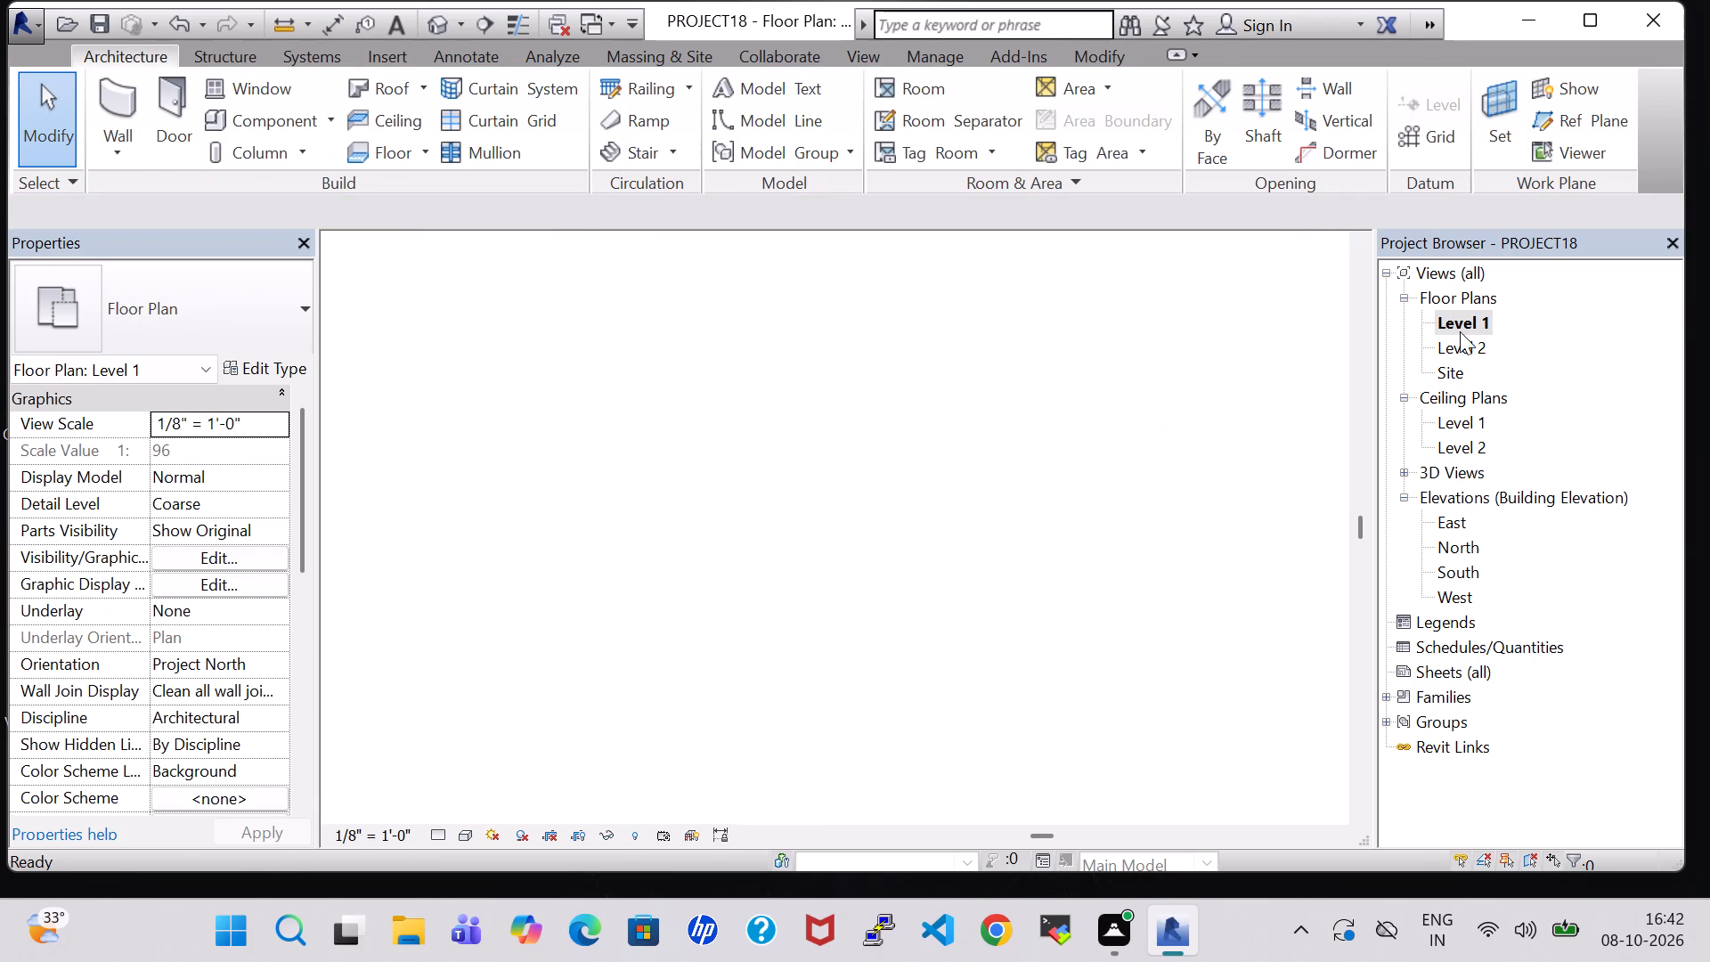
{"action": "scroll", "coordinate": [1255, 558], "scroll_direction": "down", "scroll_amount": 7}
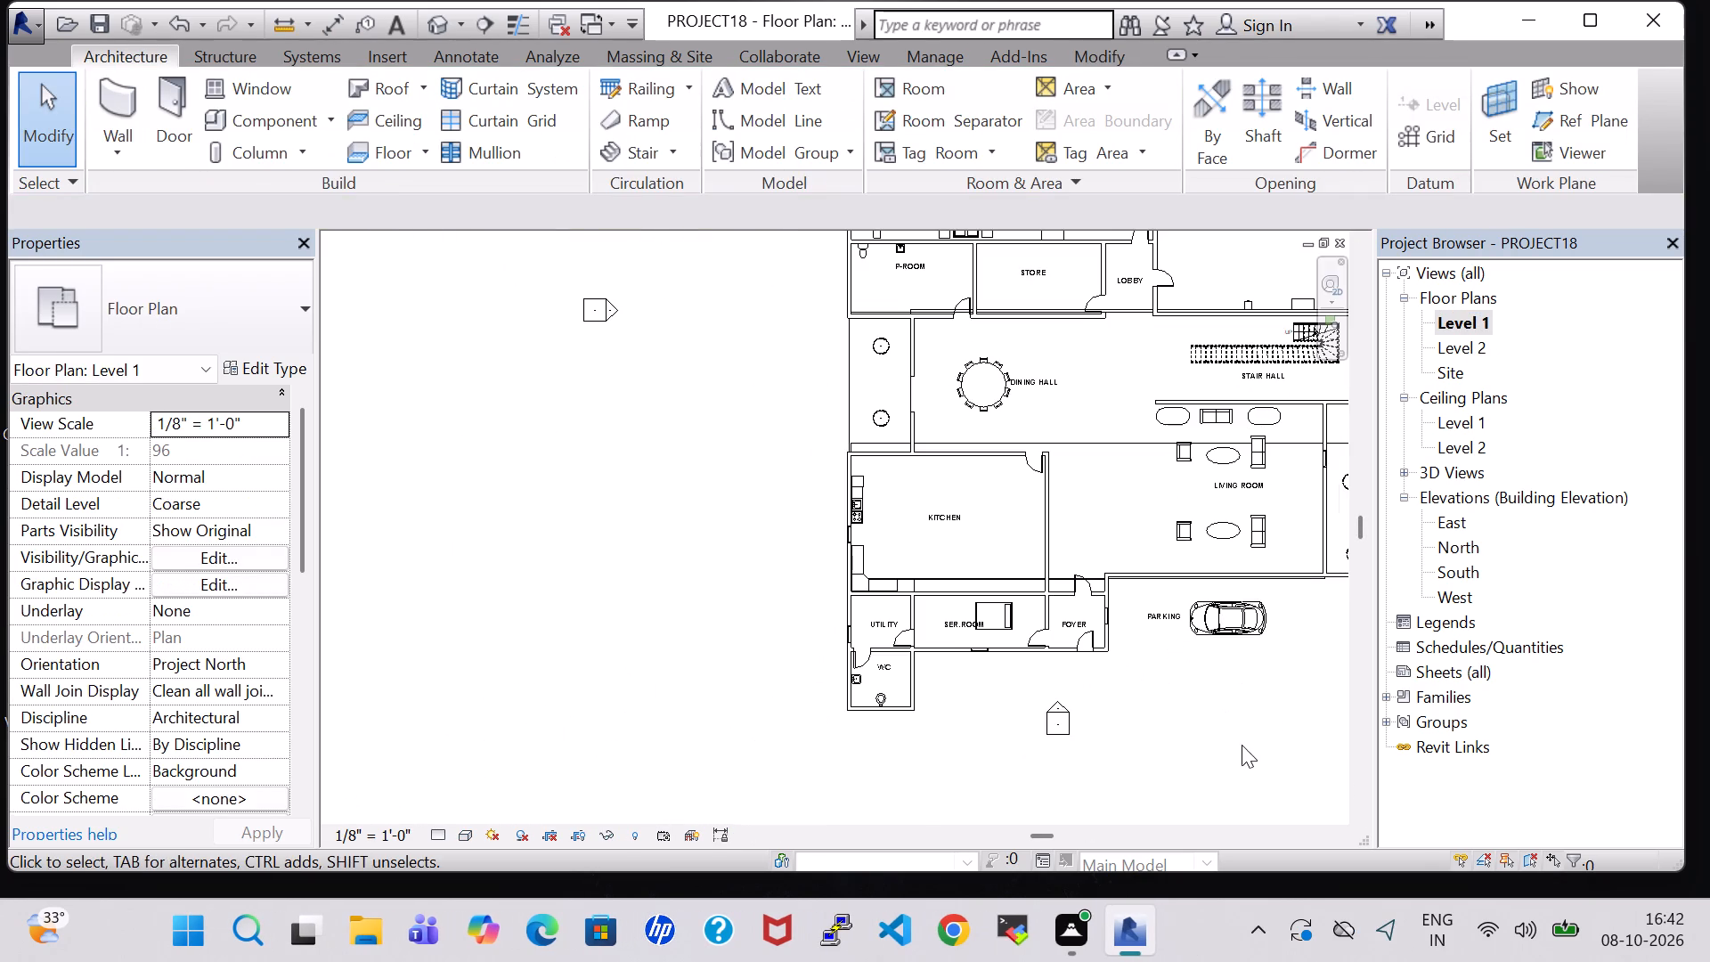
{"action": "middle_click_drag", "start_coordinate": [1242, 746], "coordinate": [1038, 721]}
{"action": "scroll", "coordinate": [1038, 721], "scroll_direction": "up", "scroll_amount": 1}
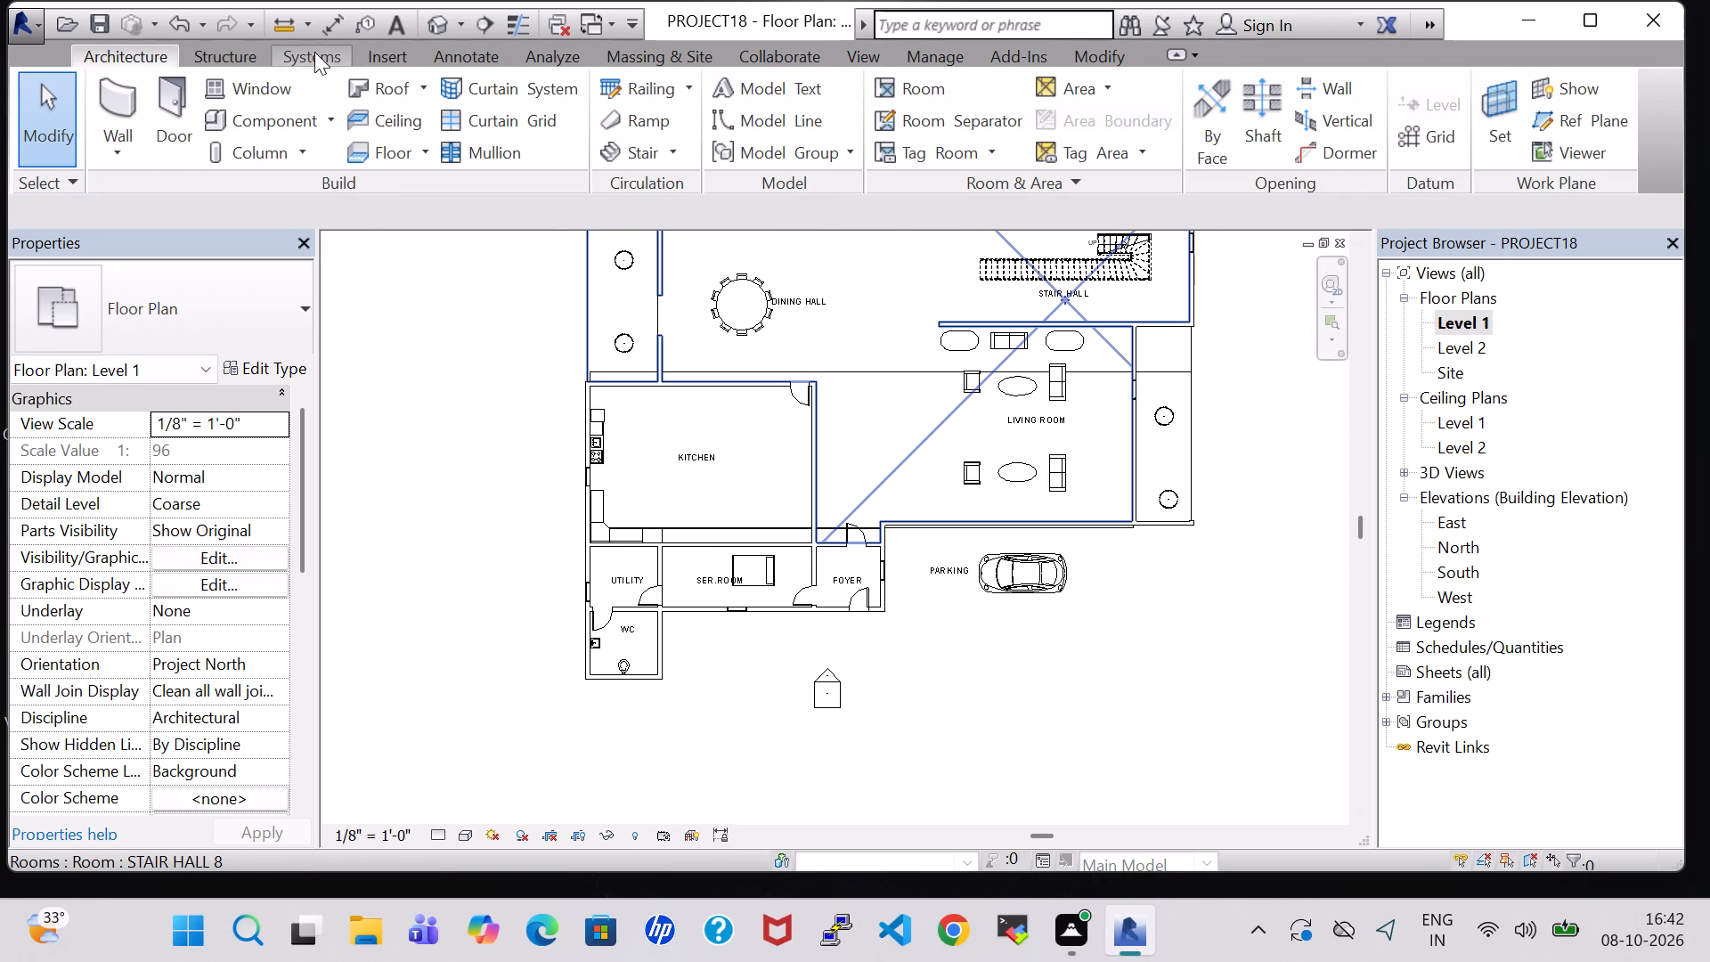
{"action": "left_click", "coordinate": [430, 23]}
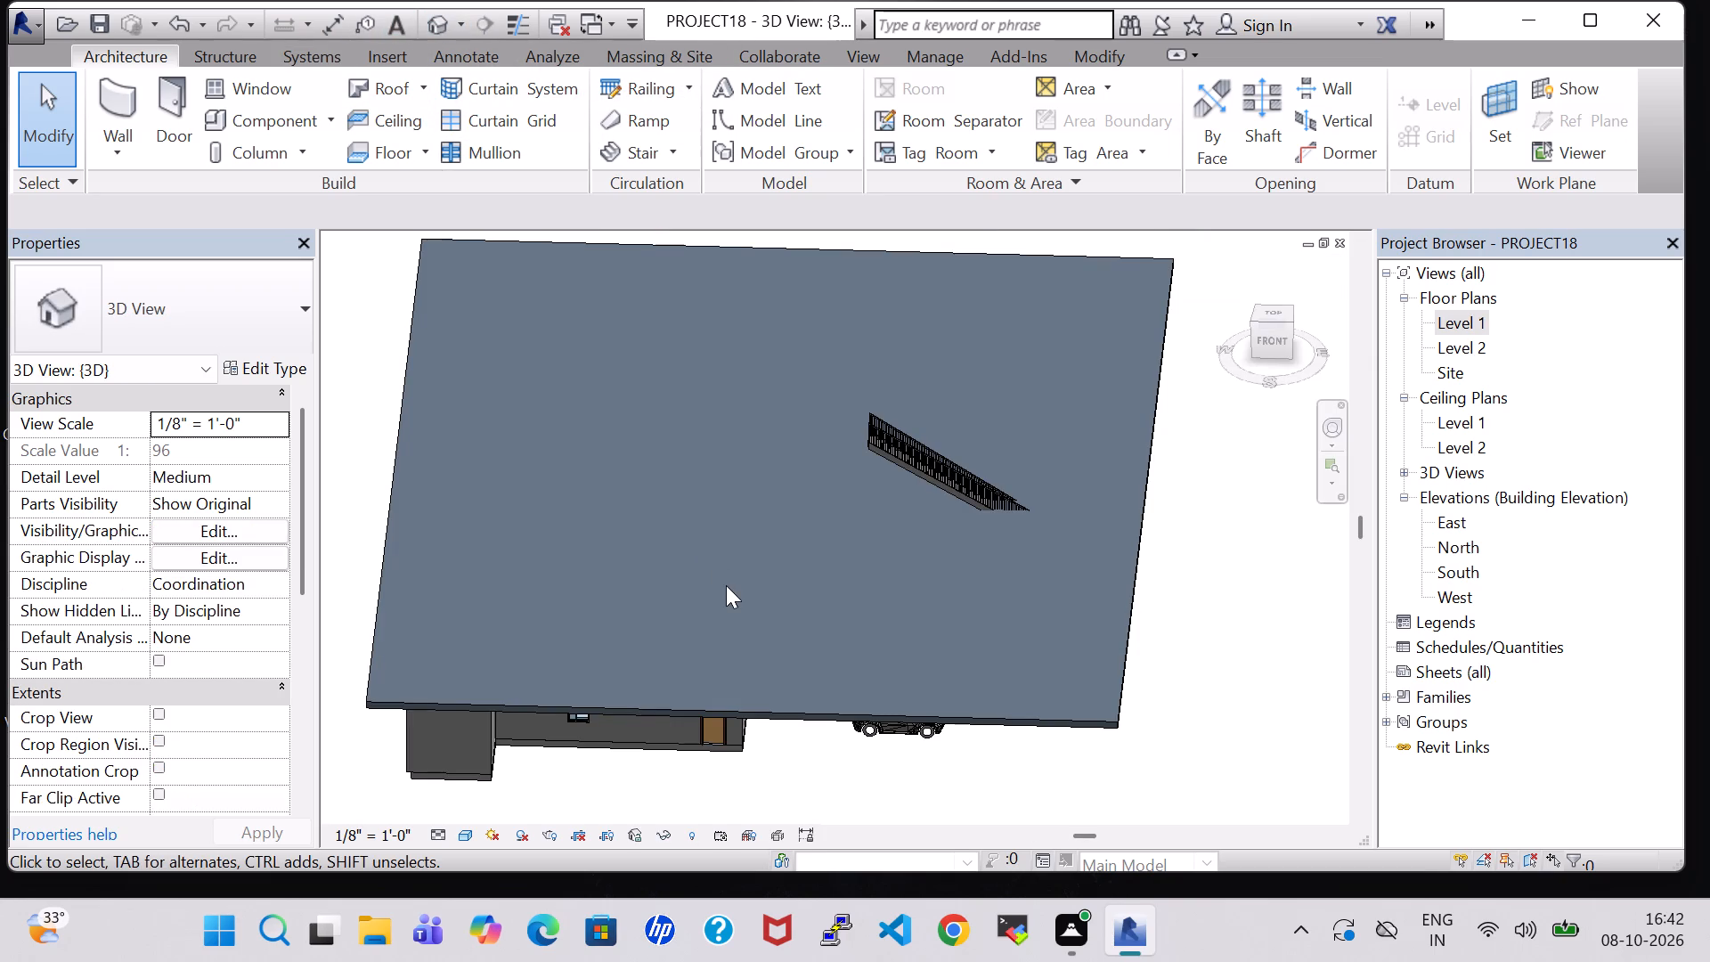
{"action": "middle_click_drag", "start_coordinate": [726, 585], "coordinate": [739, 406], "text": "shift"}
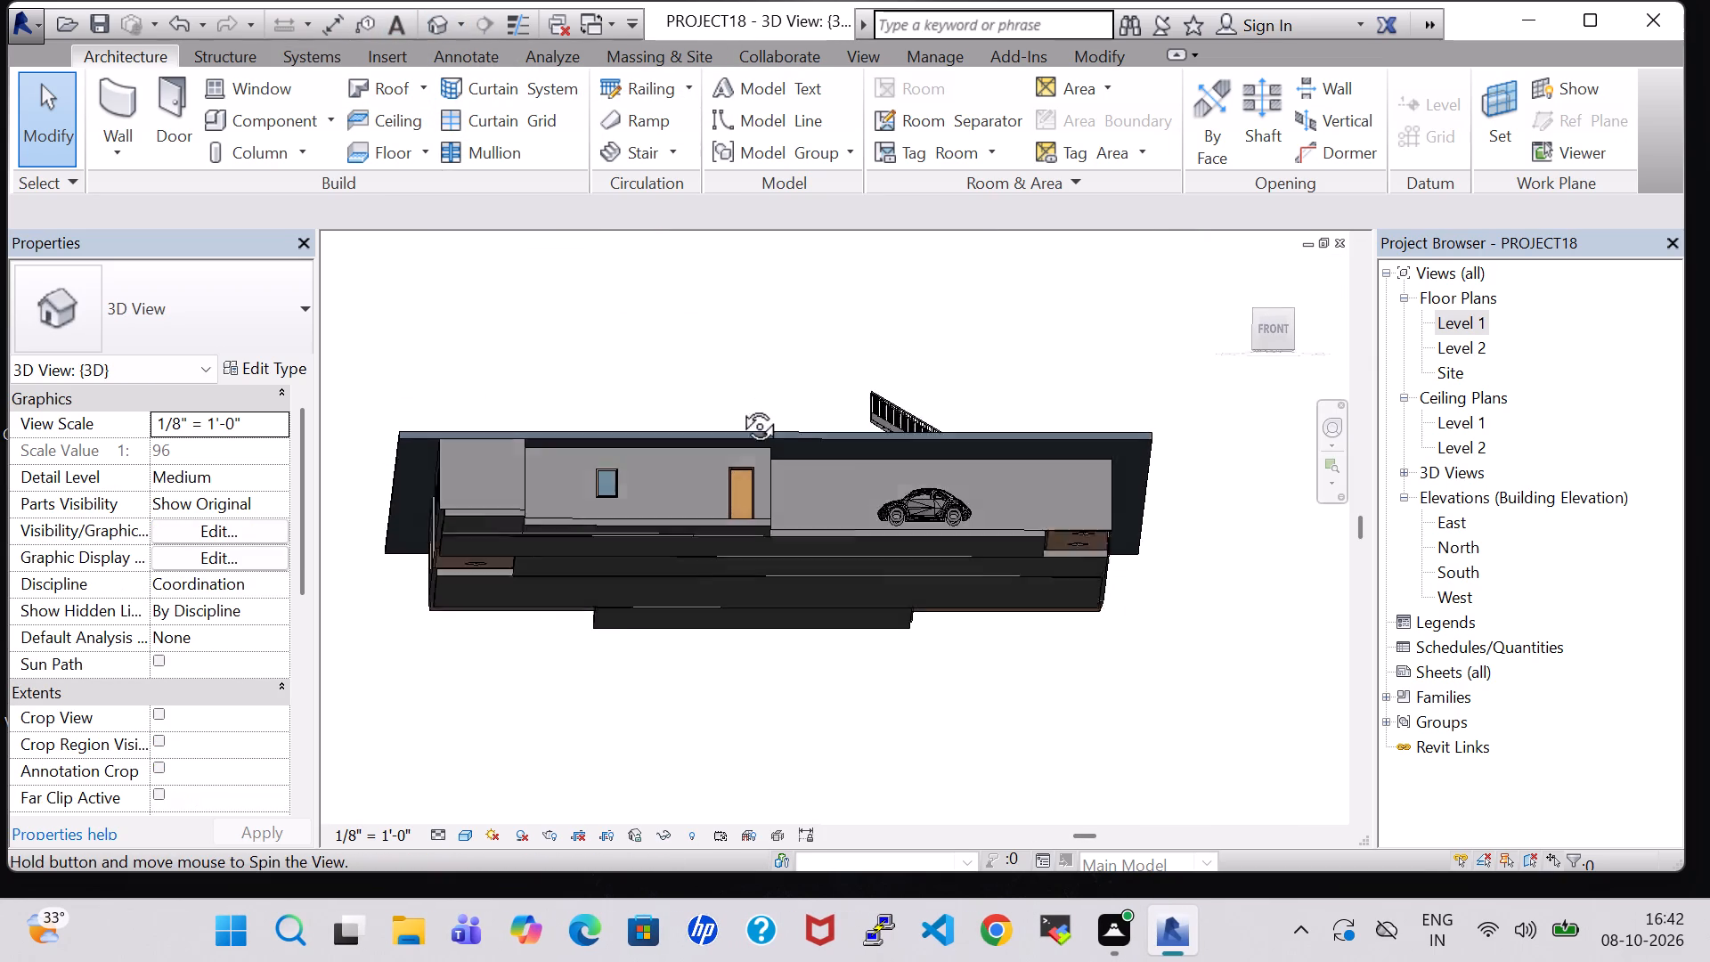
{"action": "middle_click_drag", "start_coordinate": [739, 406], "coordinate": [732, 467], "text": "shift"}
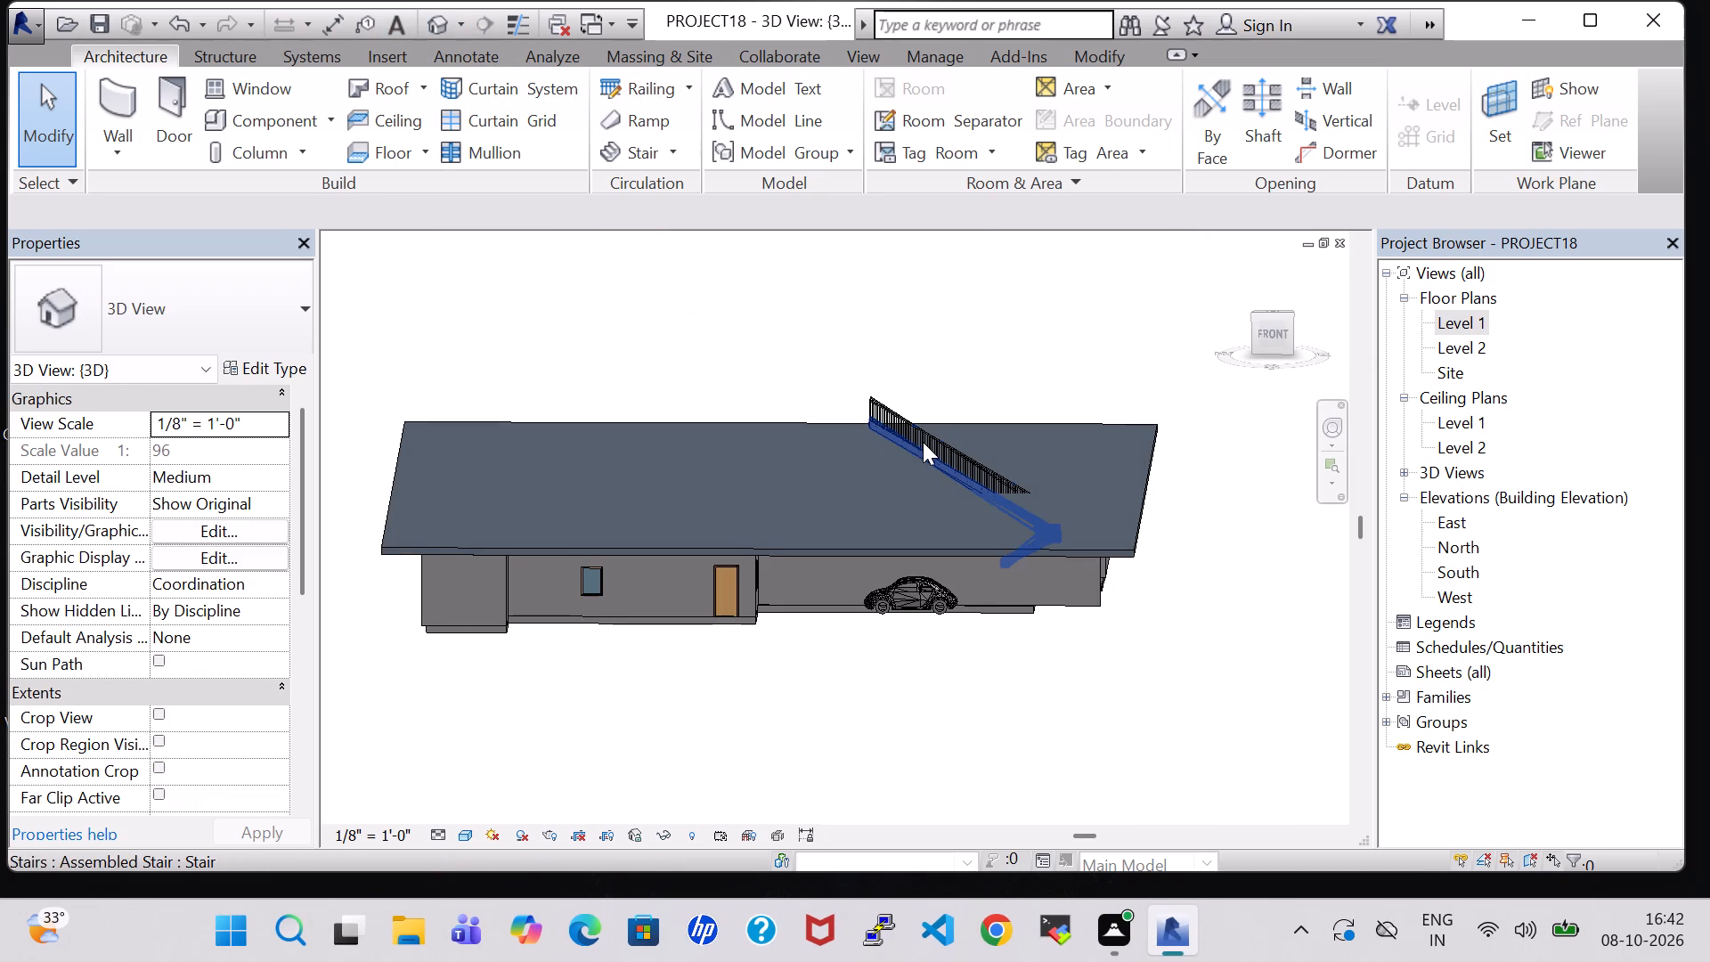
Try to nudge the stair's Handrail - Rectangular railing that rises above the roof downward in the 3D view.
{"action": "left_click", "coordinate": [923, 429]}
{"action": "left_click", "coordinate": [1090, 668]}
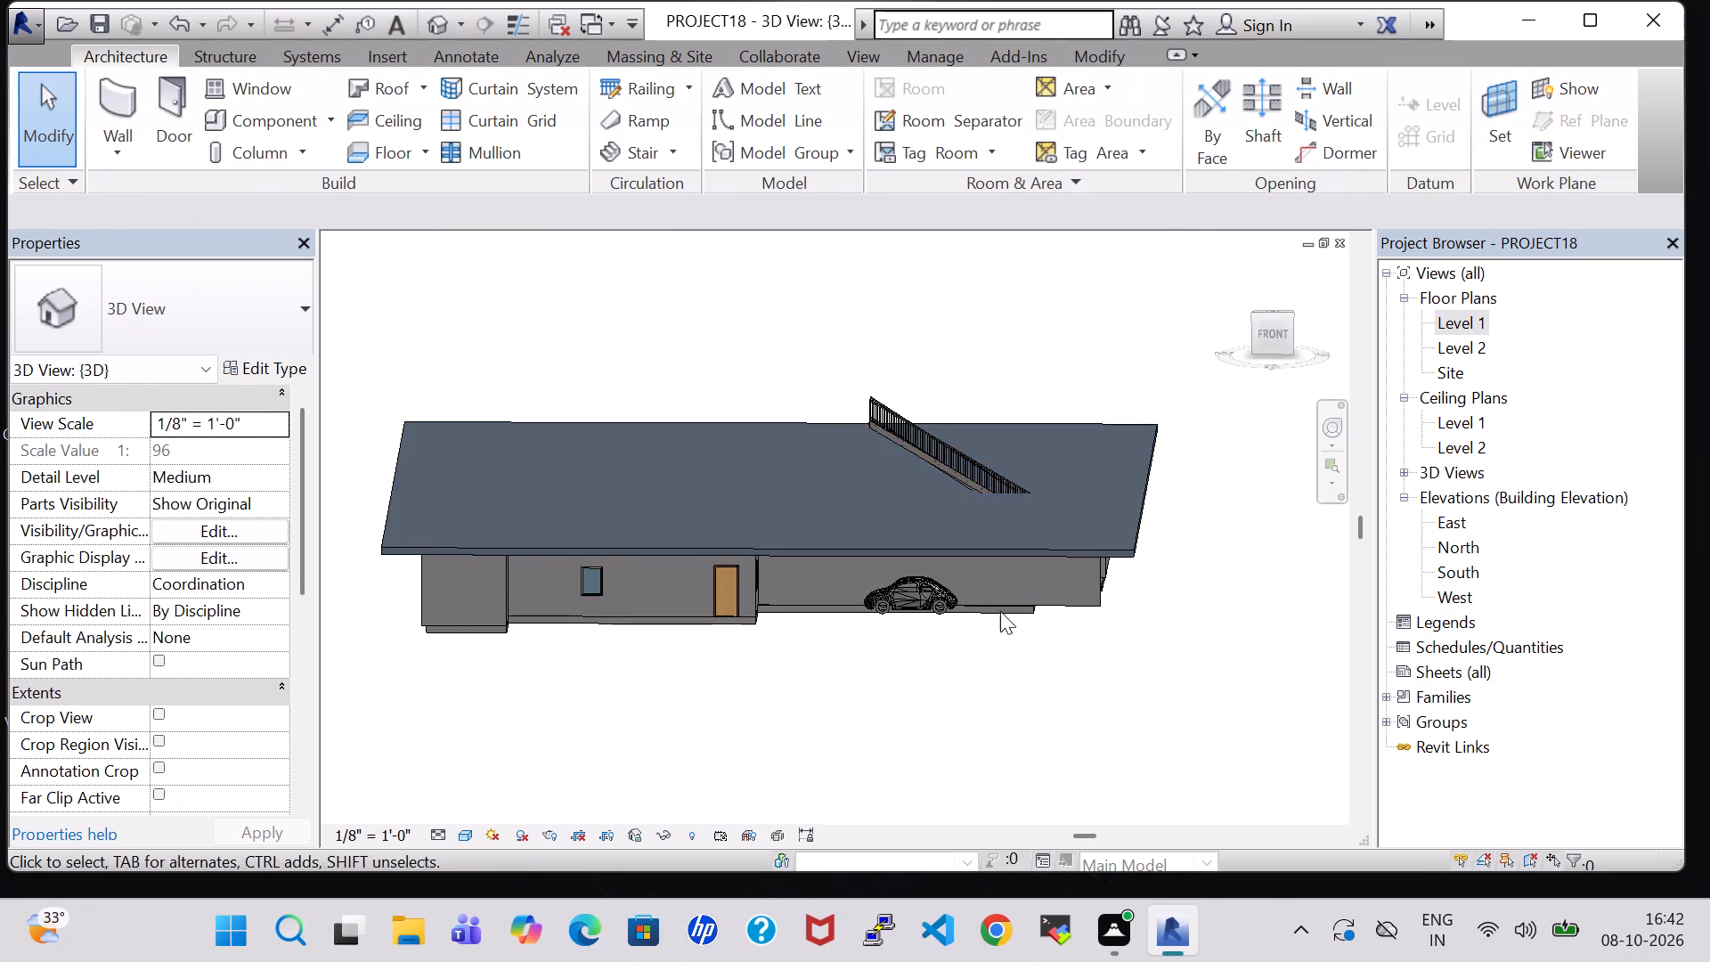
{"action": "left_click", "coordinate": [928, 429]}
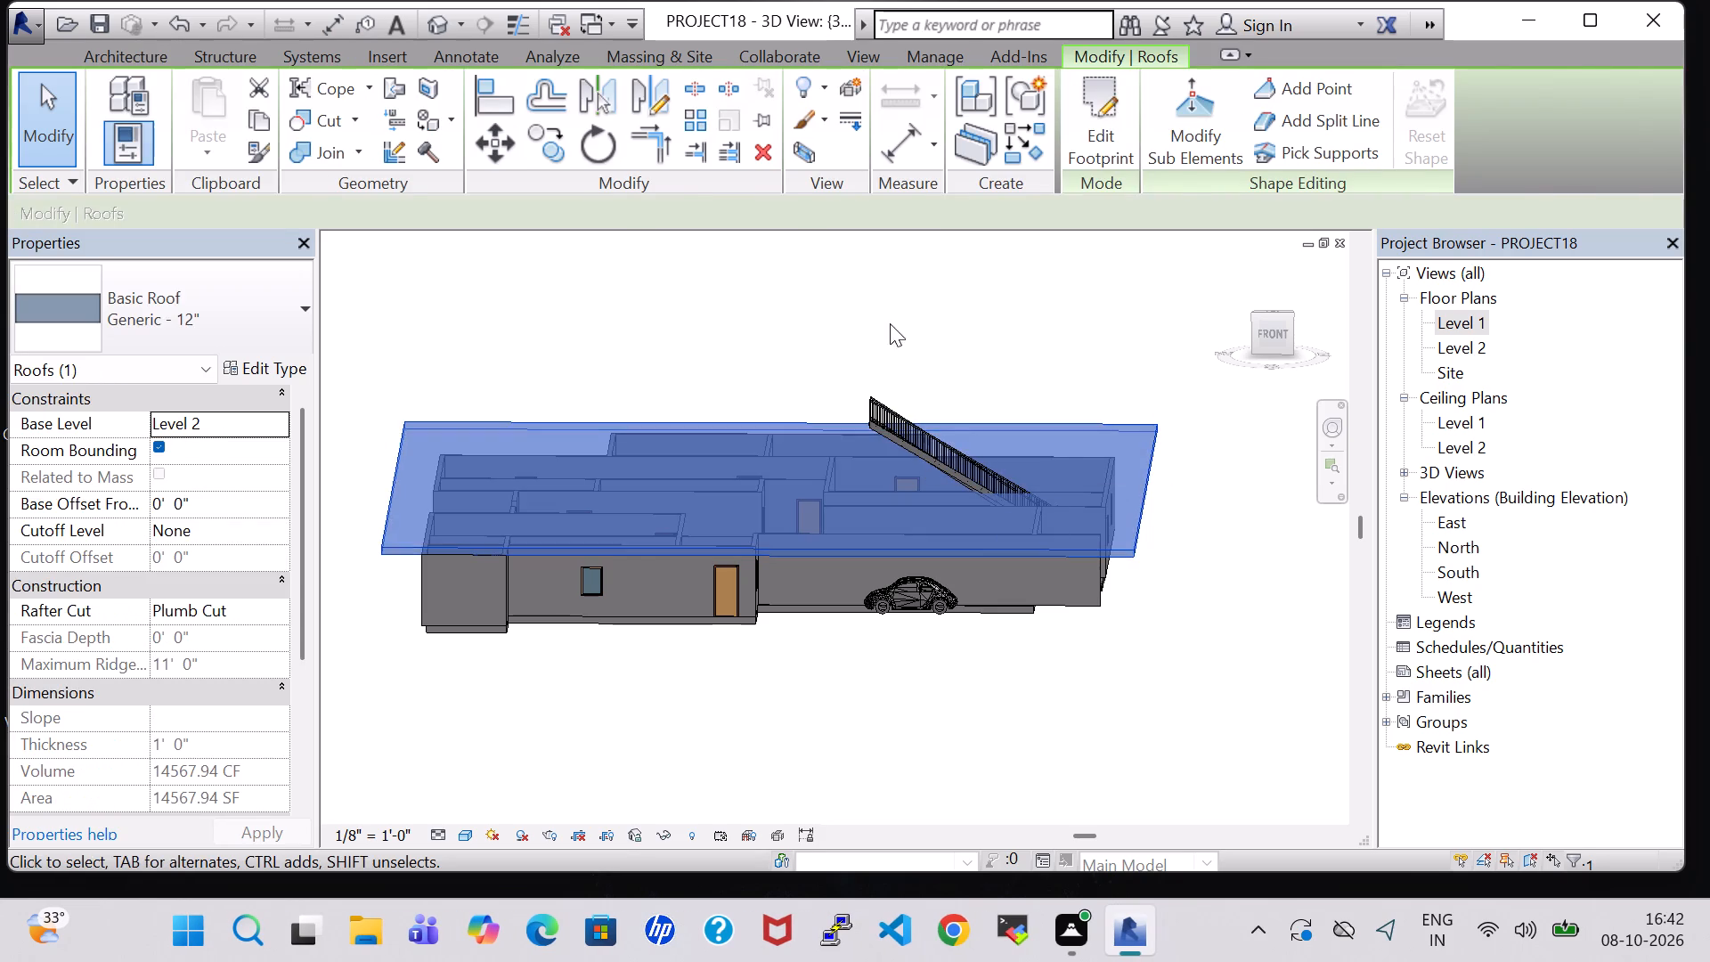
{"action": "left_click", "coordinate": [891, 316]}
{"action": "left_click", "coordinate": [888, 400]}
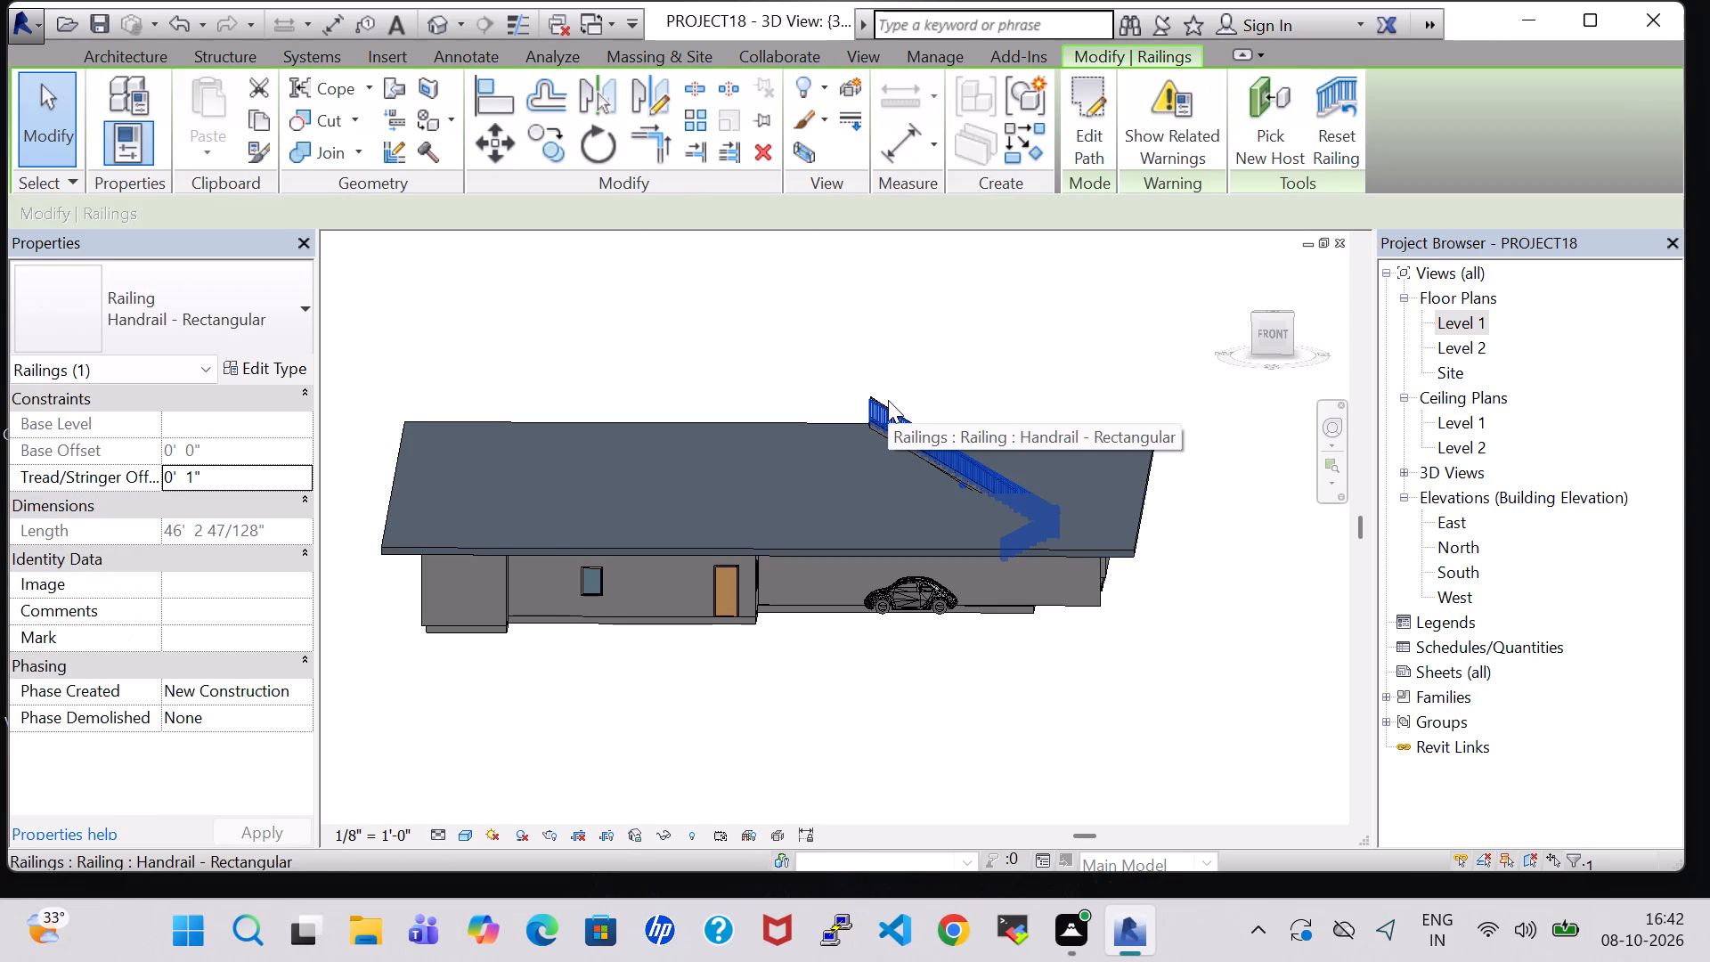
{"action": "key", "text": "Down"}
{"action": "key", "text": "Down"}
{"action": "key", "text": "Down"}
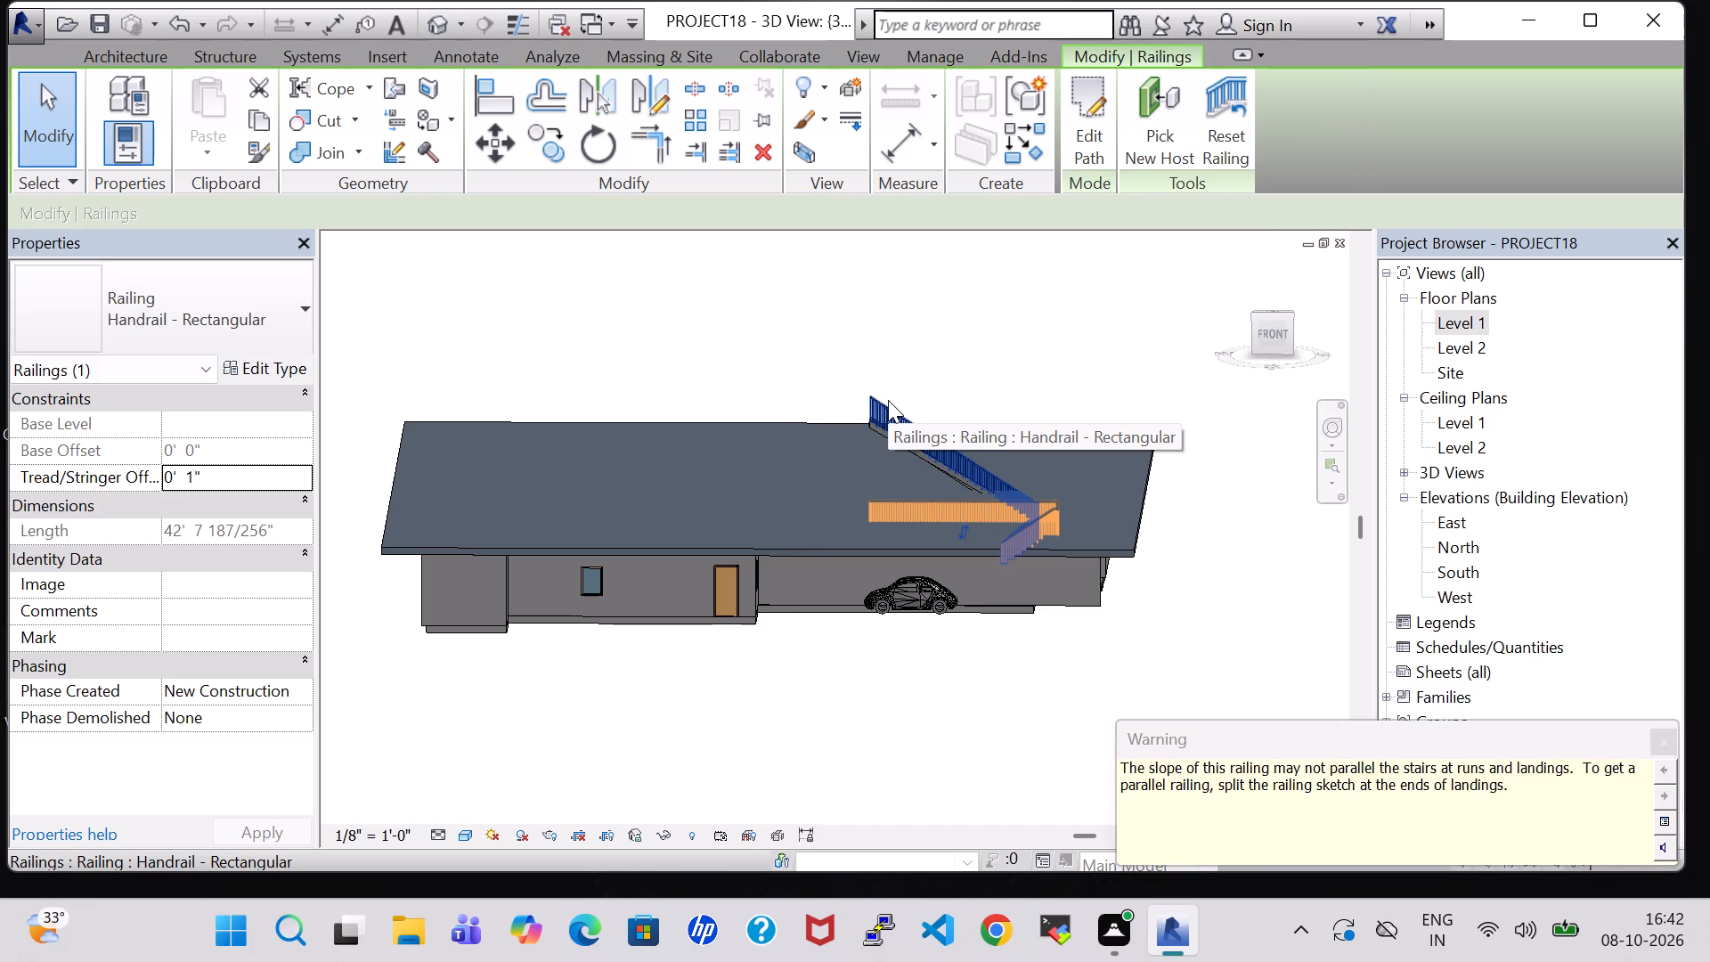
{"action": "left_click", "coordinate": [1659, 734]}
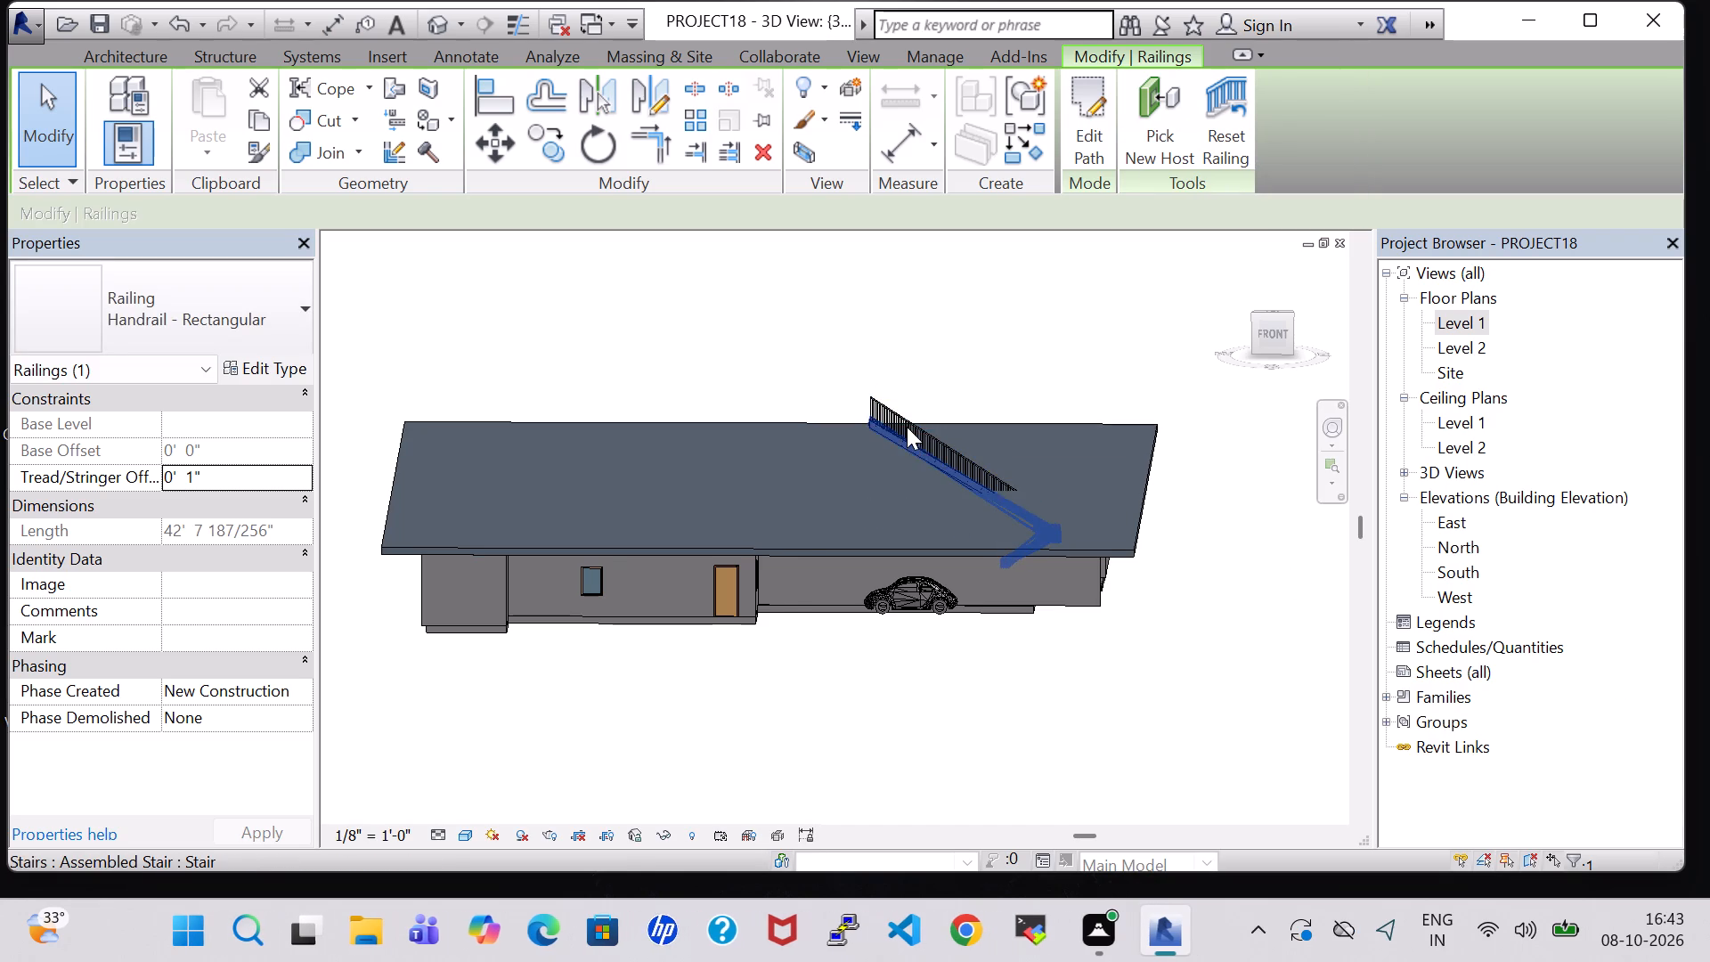
Try to nudge the whole assembled stair that rises above the roof downward in the 3D view.
{"action": "left_click", "coordinate": [872, 406]}
{"action": "key", "text": "Down"}
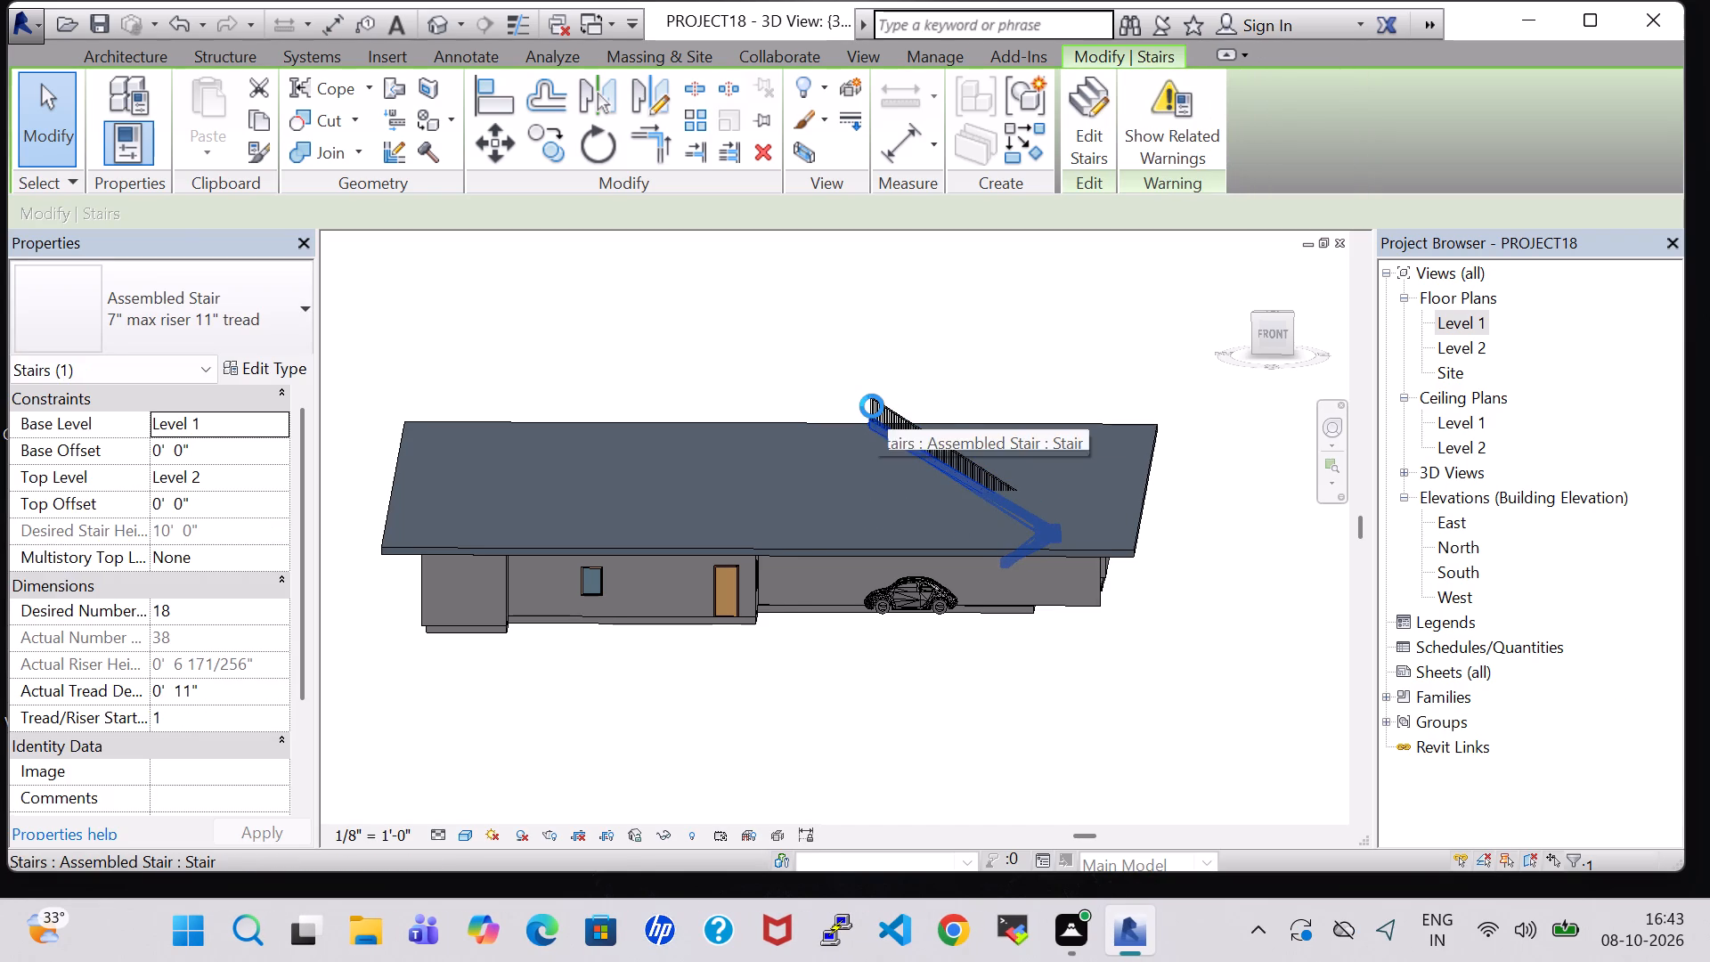
{"action": "key", "text": "Down"}
{"action": "key", "text": "Down"}
{"action": "key", "text": "Down"}
{"action": "key", "text": "Down"}
{"action": "key", "text": "Down"}
{"action": "key", "text": "Down"}
{"action": "key", "text": "Down"}
{"action": "key", "text": "Down"}
{"action": "key", "text": "Down"}
{"action": "key", "text": "Down"}
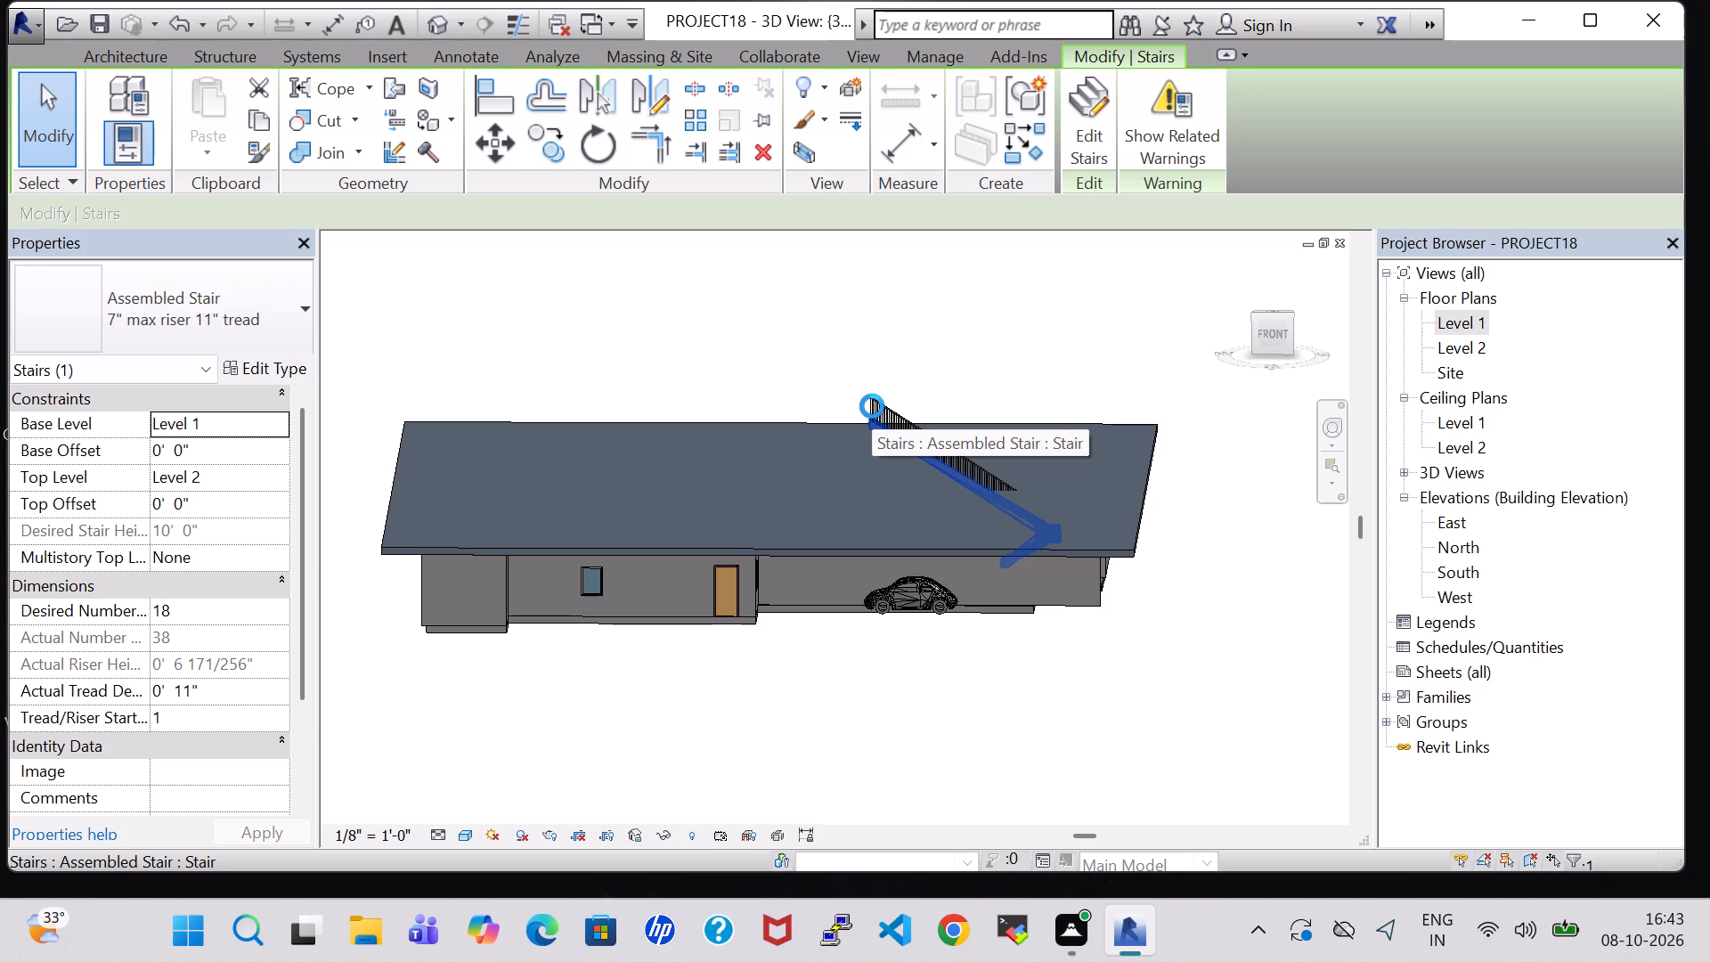
{"action": "key", "text": "Down"}
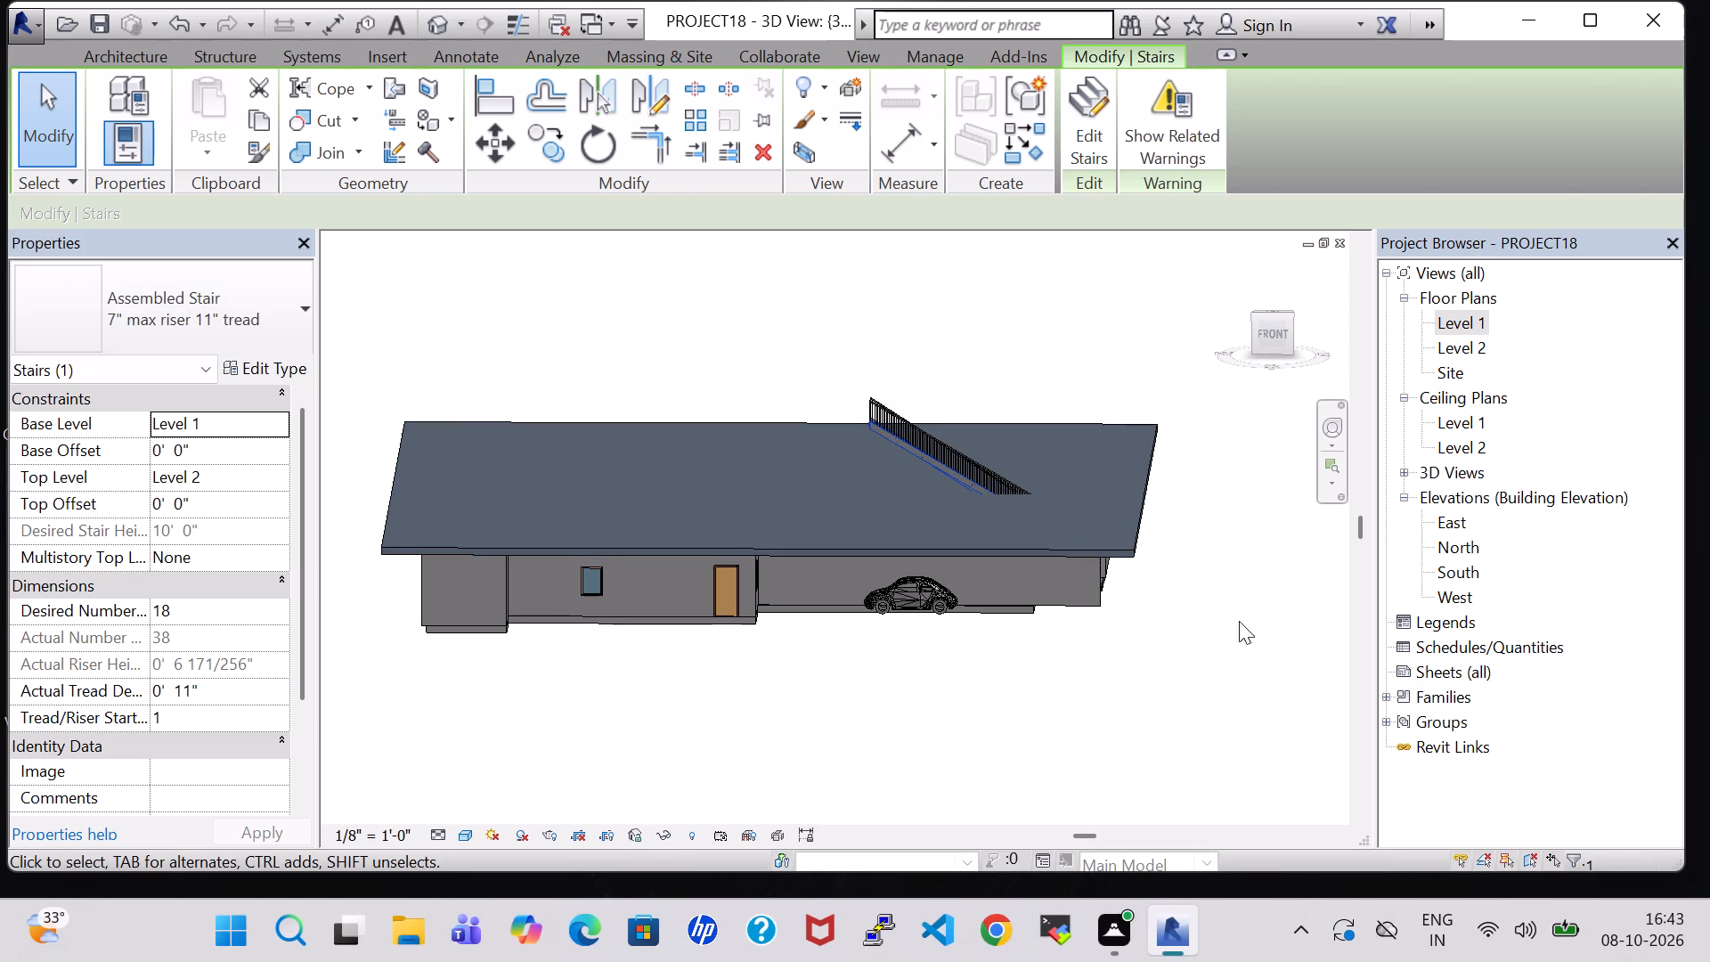
Select the stair railing above the roof and check its position in the Level 1 floor plan.
{"action": "left_click", "coordinate": [1263, 632]}
{"action": "left_click", "coordinate": [895, 411]}
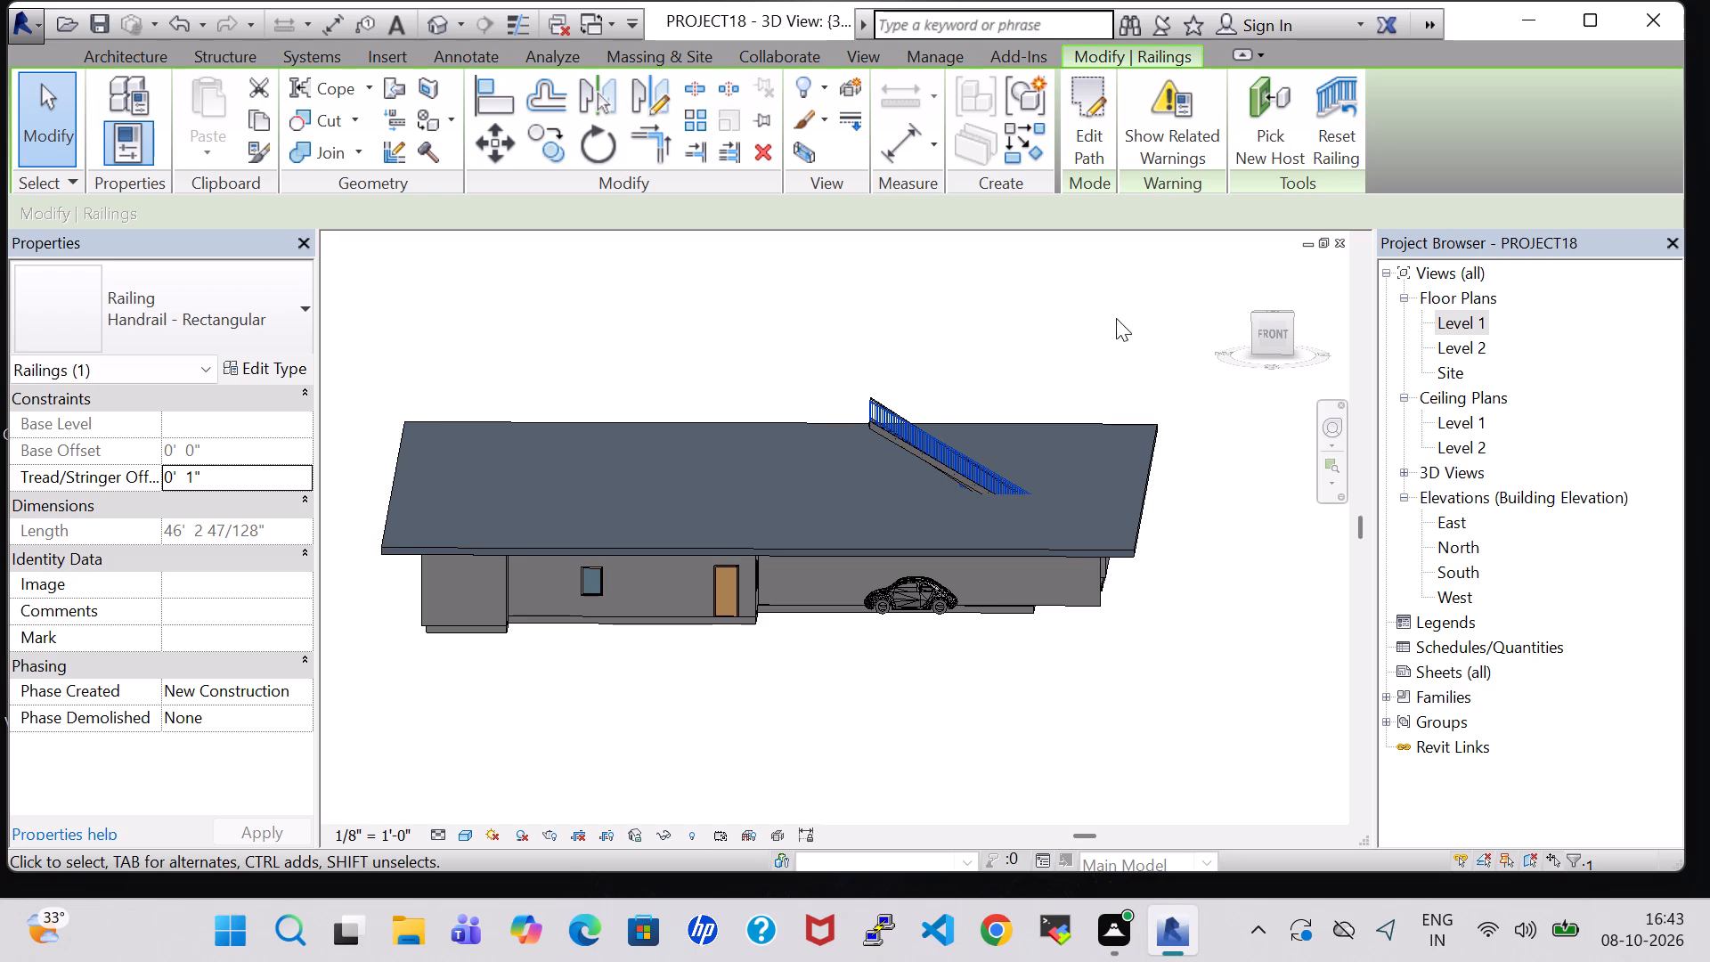
{"action": "double_click", "coordinate": [1449, 315]}
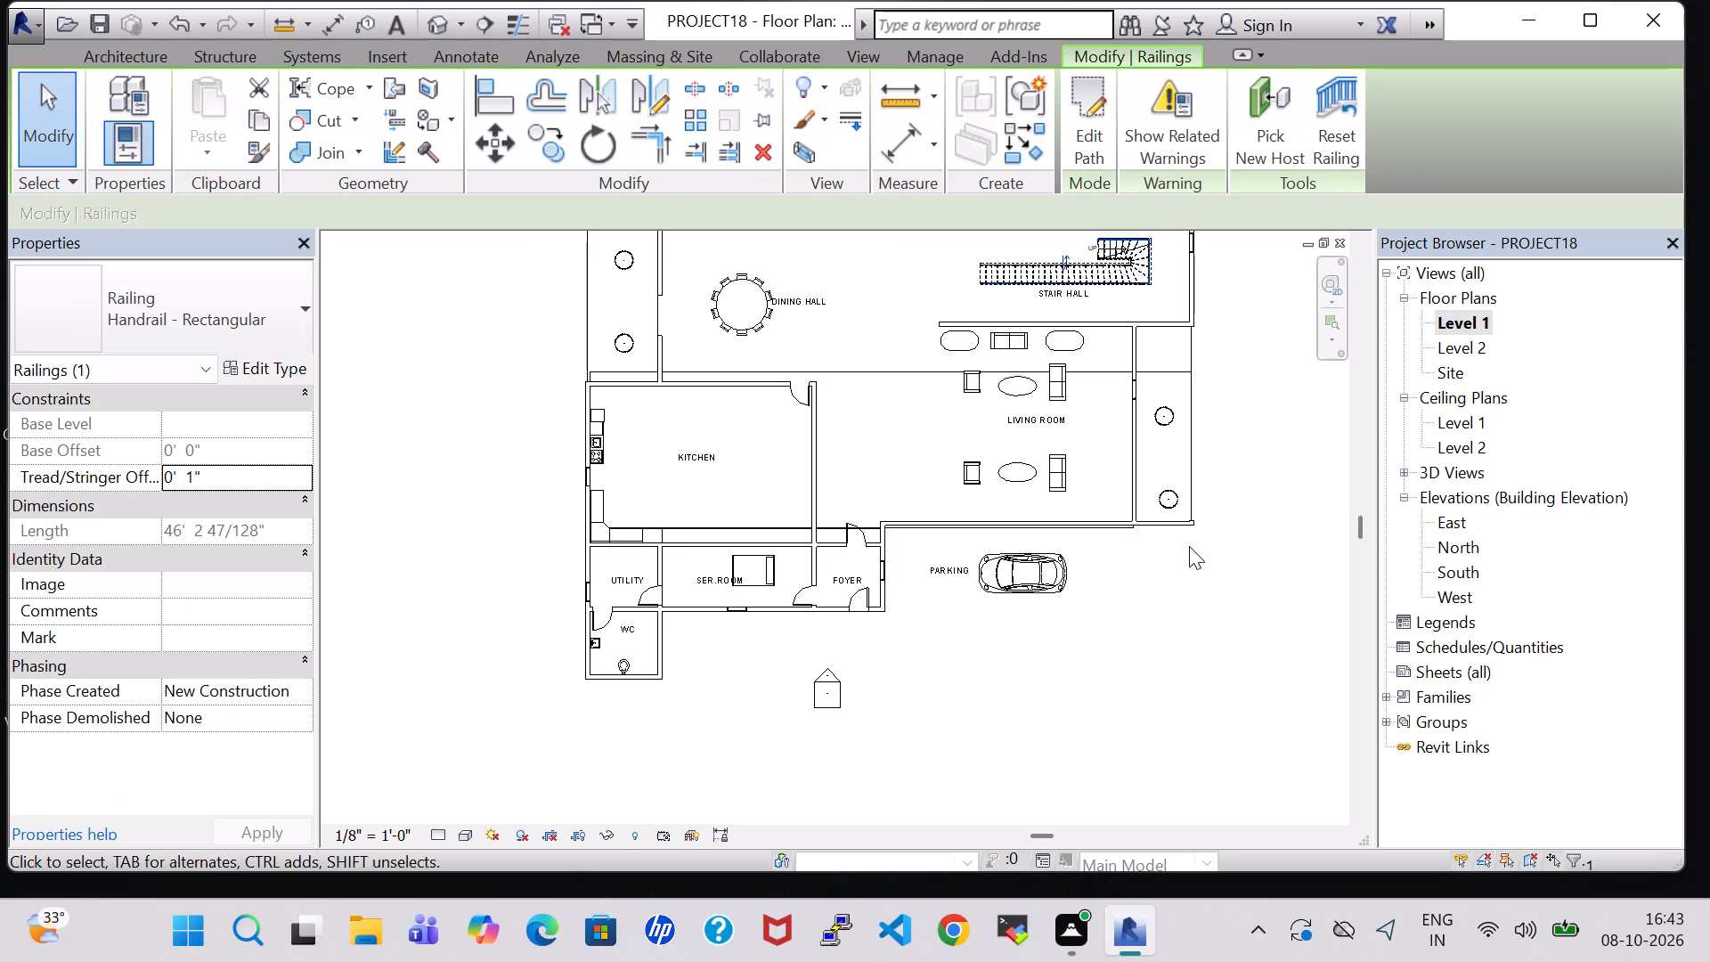
{"action": "left_click", "coordinate": [1120, 280]}
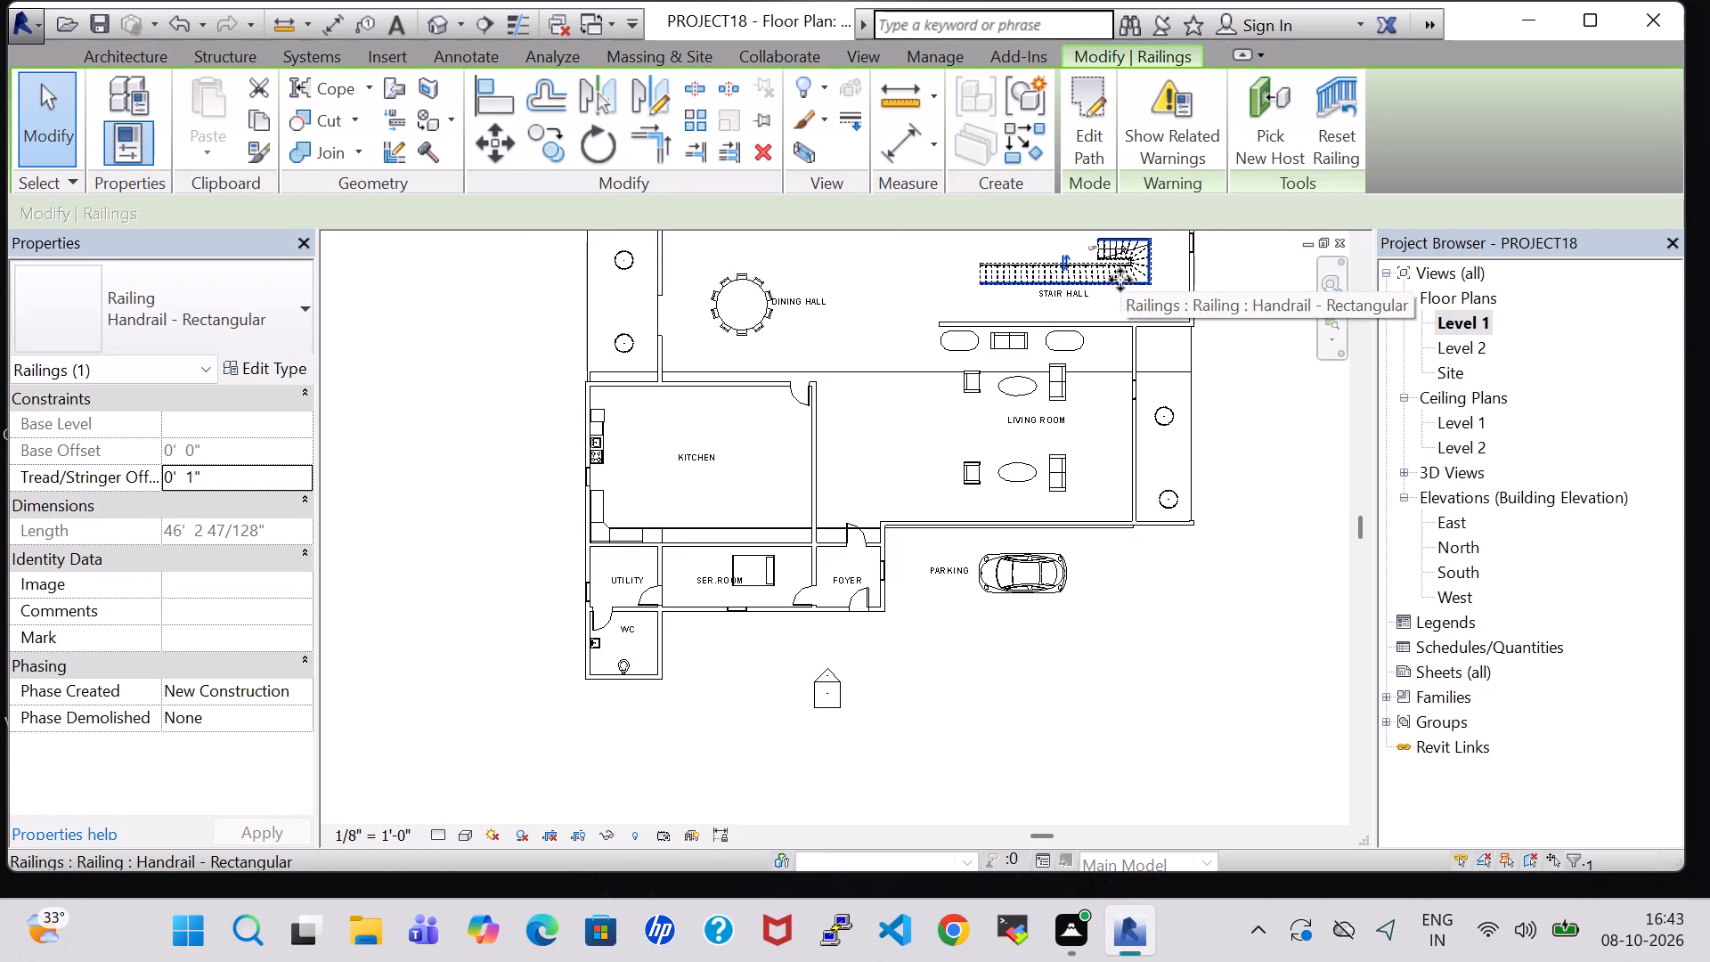
{"action": "double_click", "coordinate": [1453, 320]}
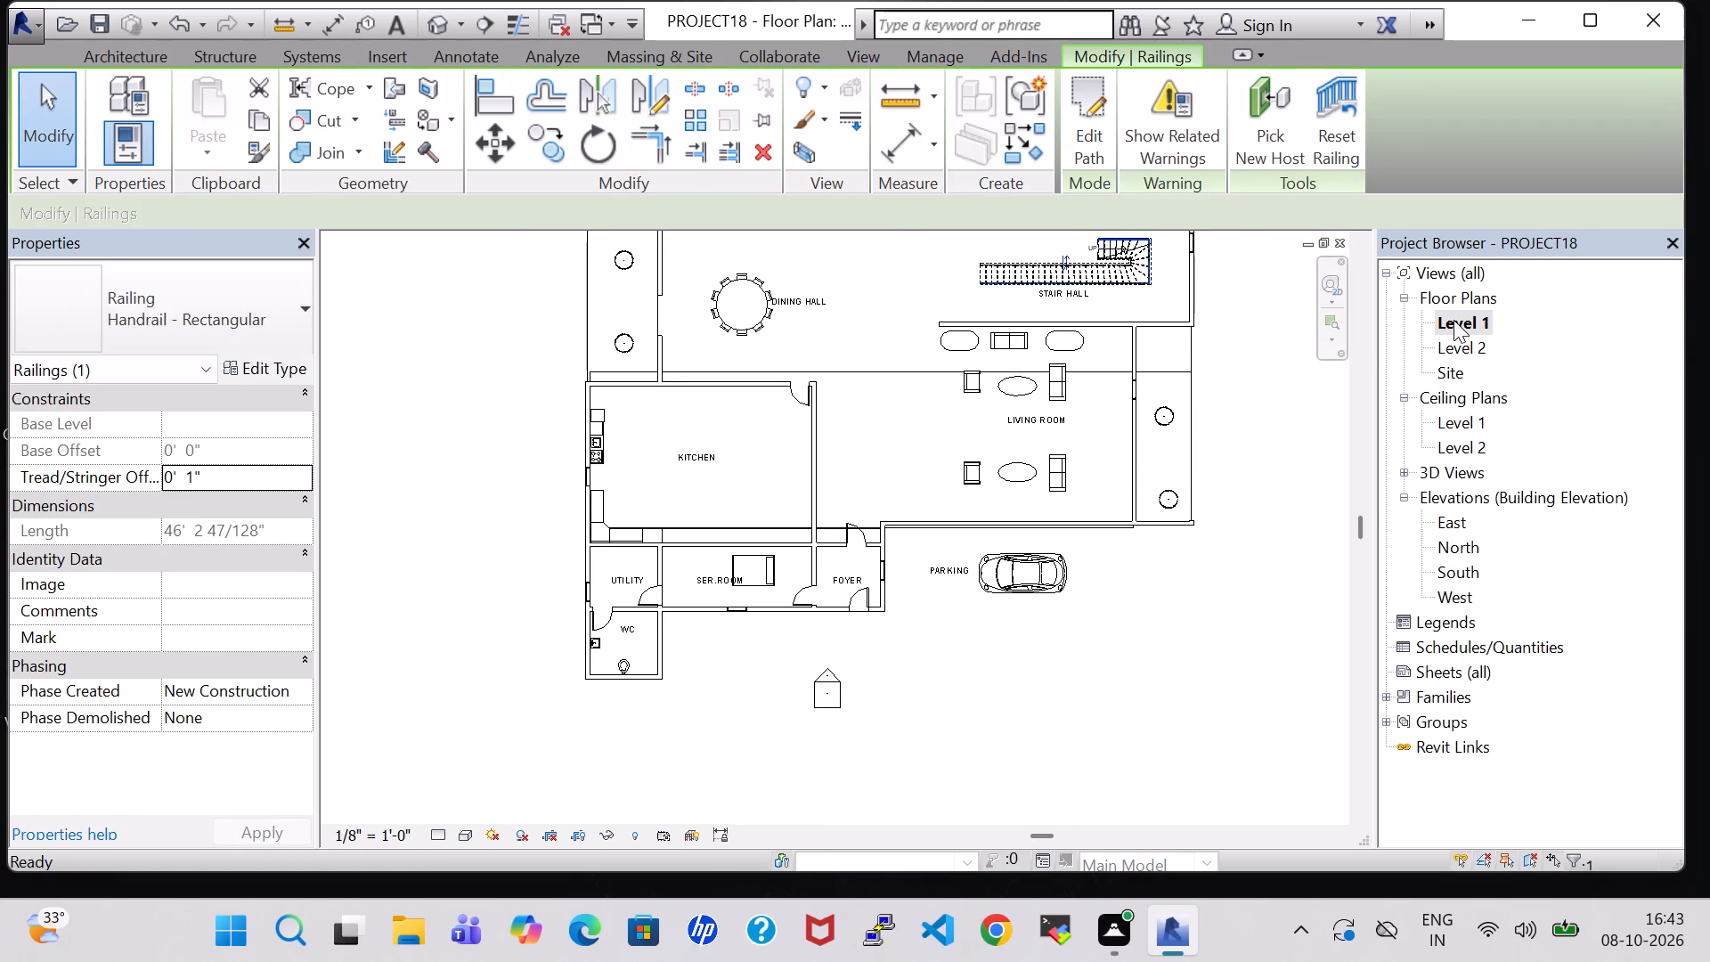
Assign the Brick, Common material to the structure layer of the Generic - 8" wall type, using the wall behind the car in 3D.
{"action": "left_click", "coordinate": [431, 24]}
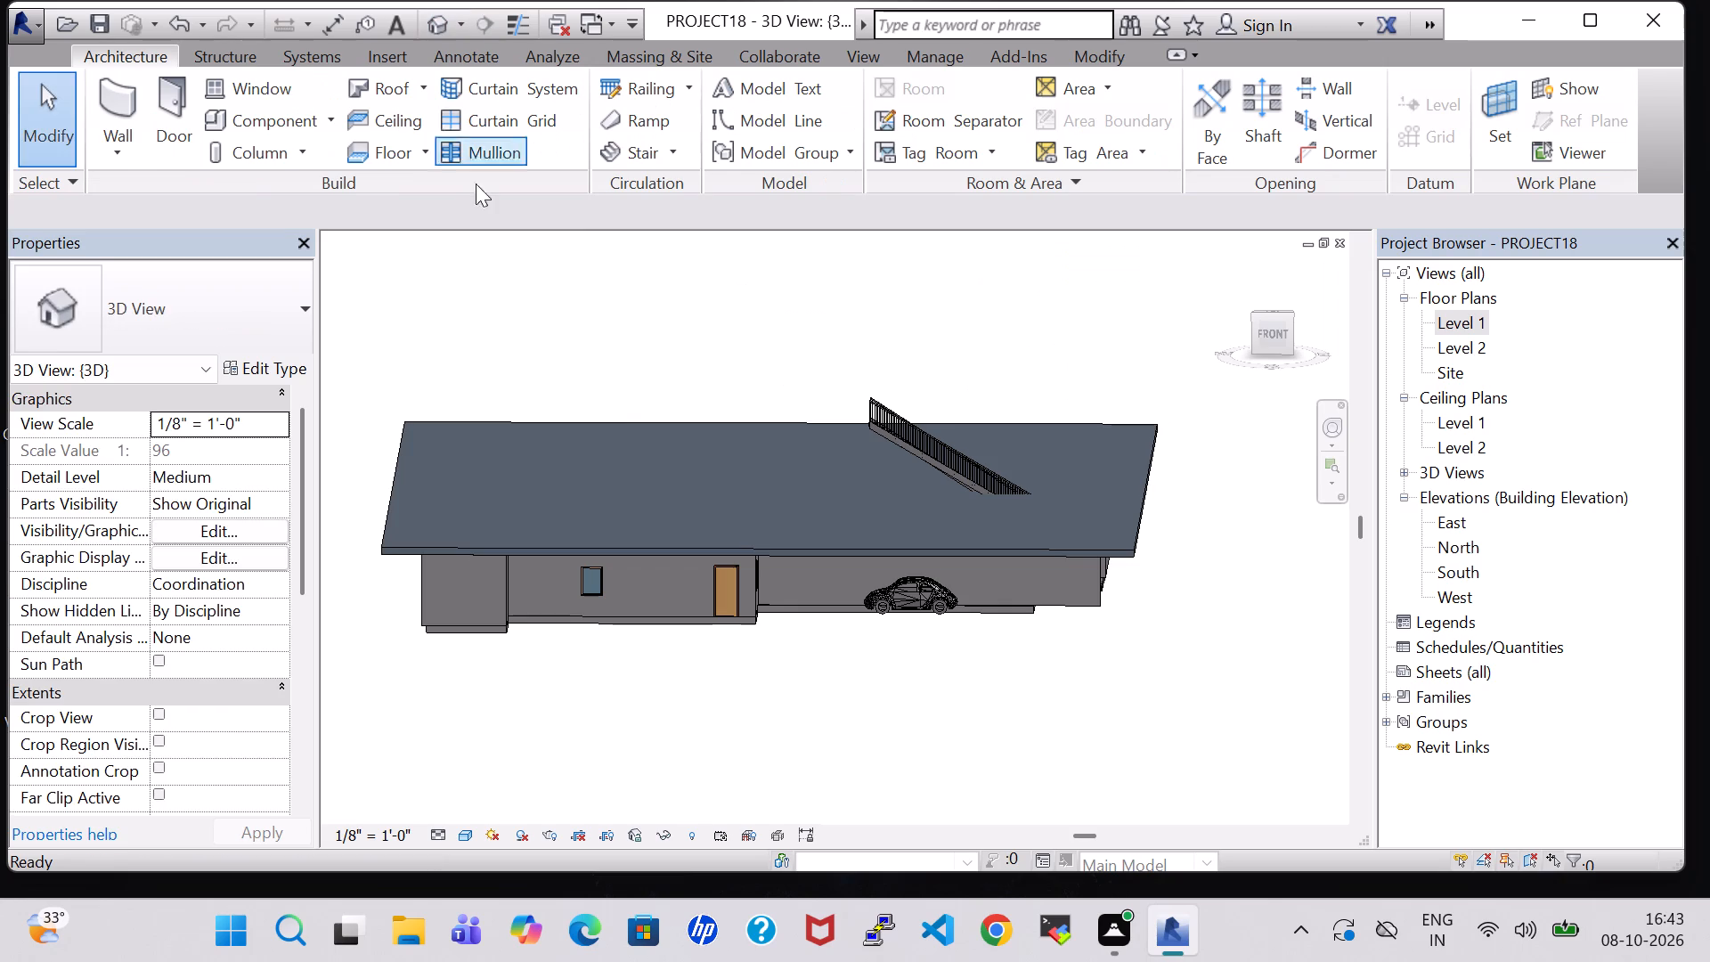
{"action": "middle_click_drag", "start_coordinate": [759, 596], "coordinate": [758, 561], "text": "shift"}
{"action": "left_click", "coordinate": [839, 532]}
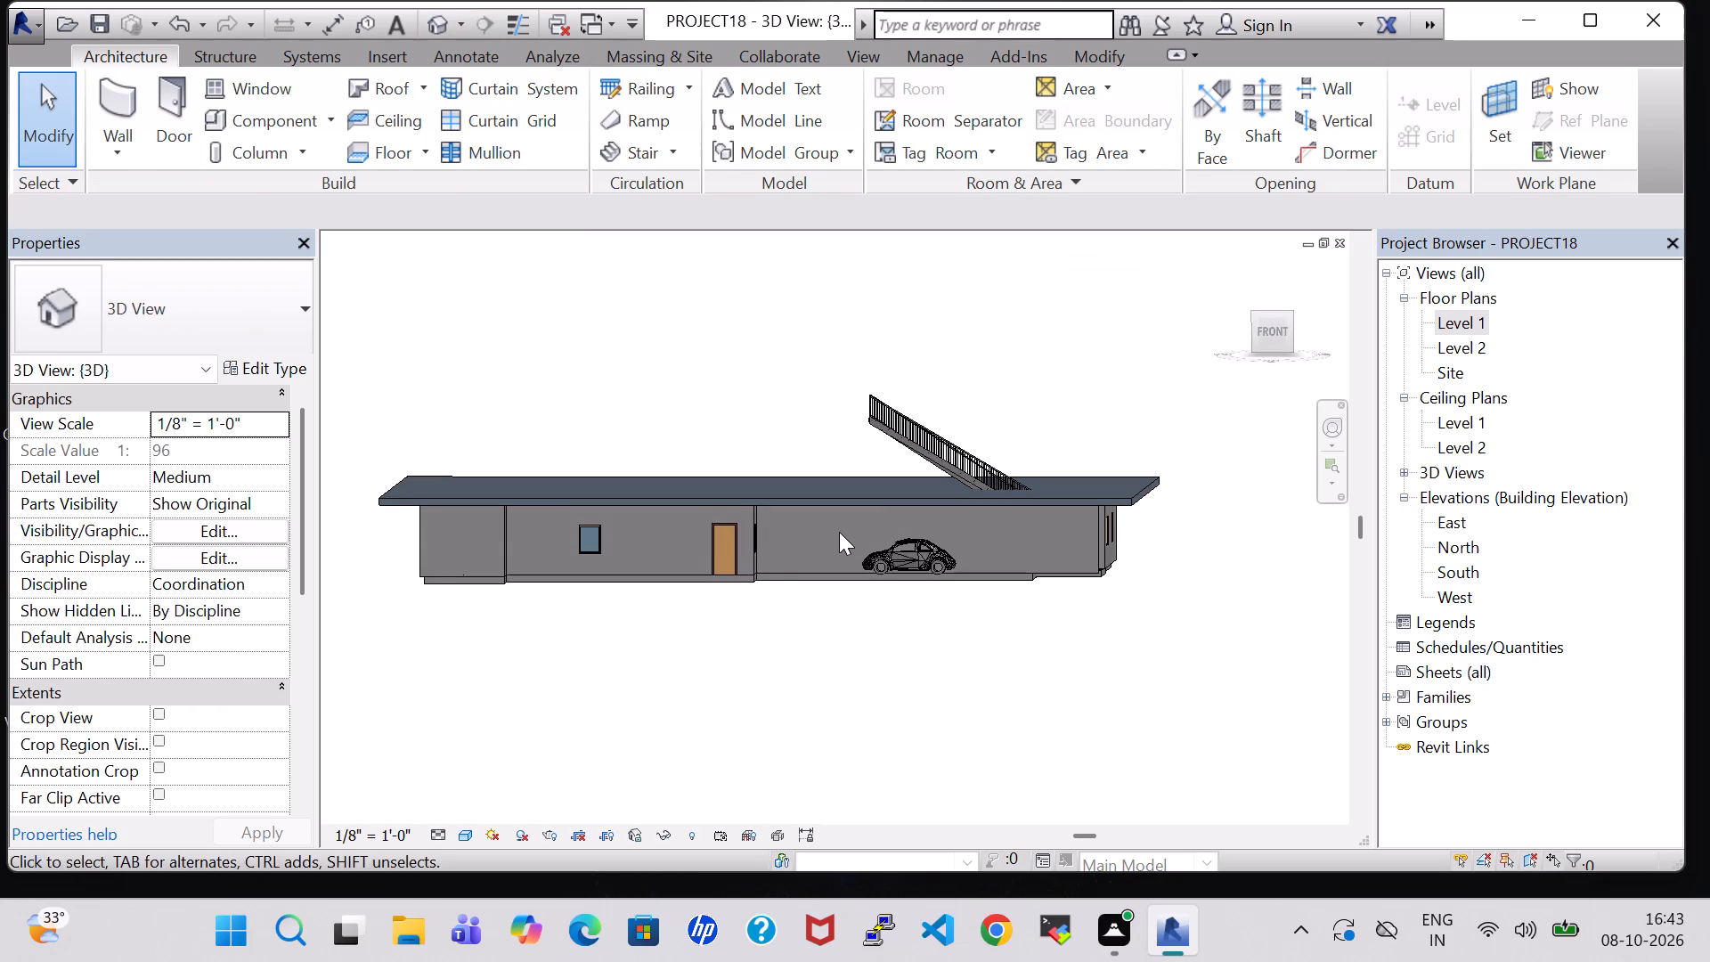
{"action": "left_click", "coordinate": [1089, 532]}
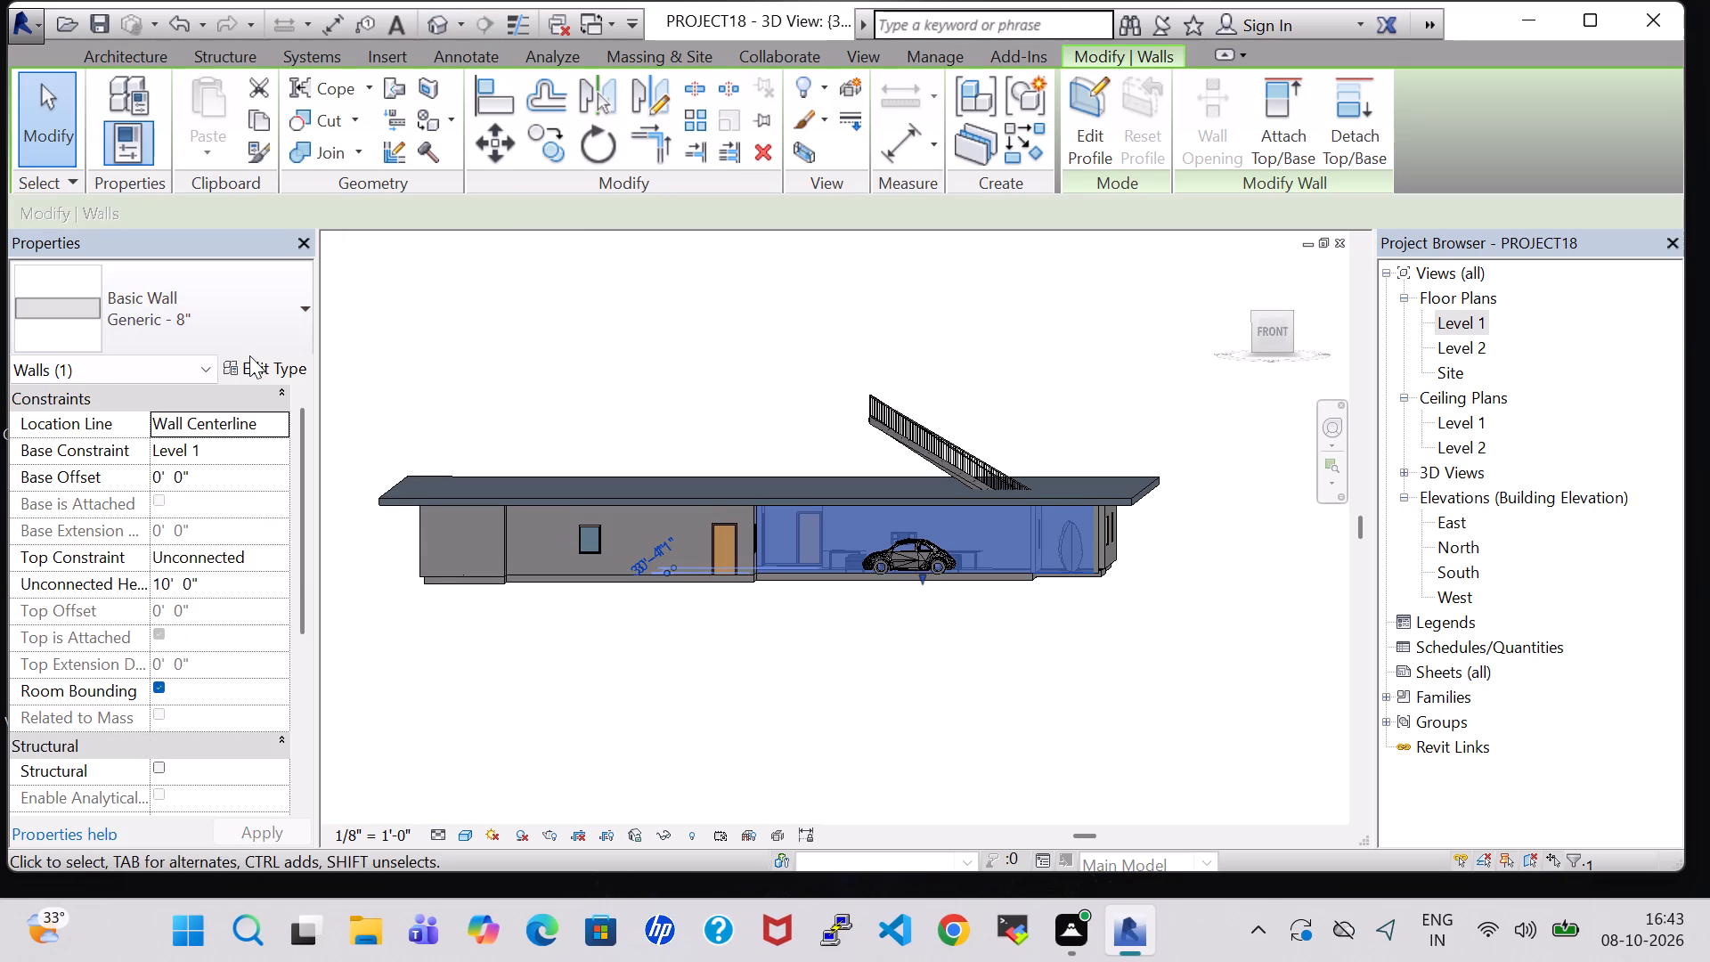
{"action": "left_click", "coordinate": [249, 367]}
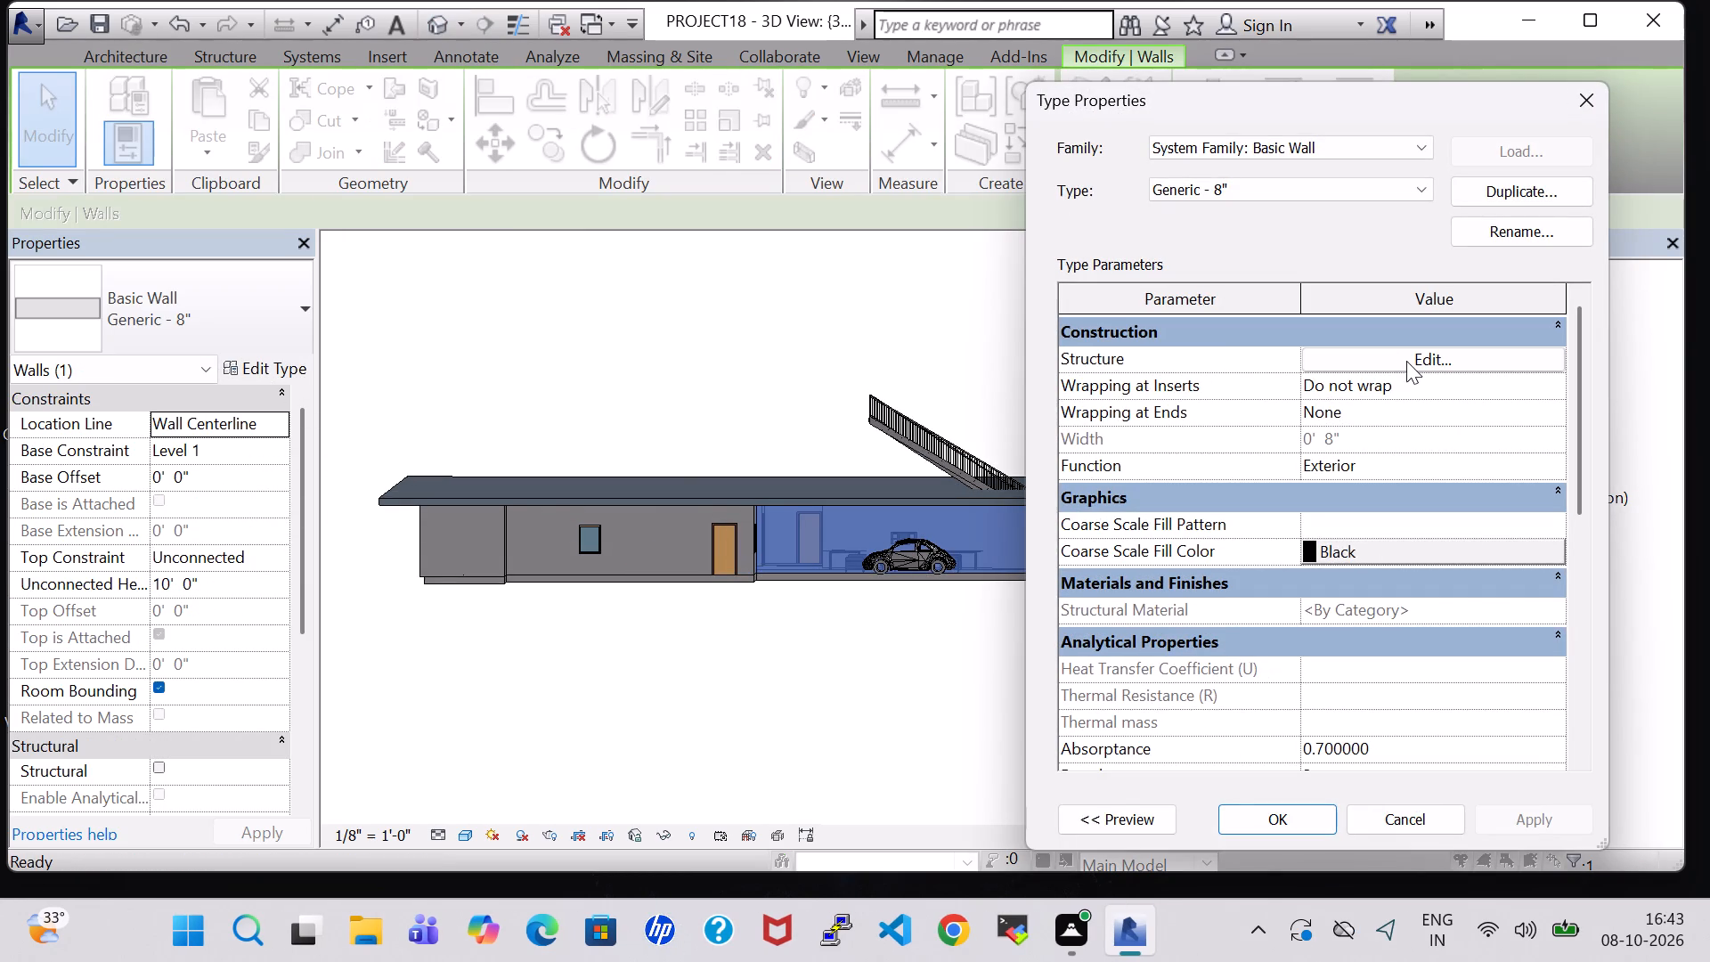
{"action": "left_click", "coordinate": [1406, 361]}
{"action": "left_click", "coordinate": [1312, 425]}
{"action": "left_click", "coordinate": [1311, 417]}
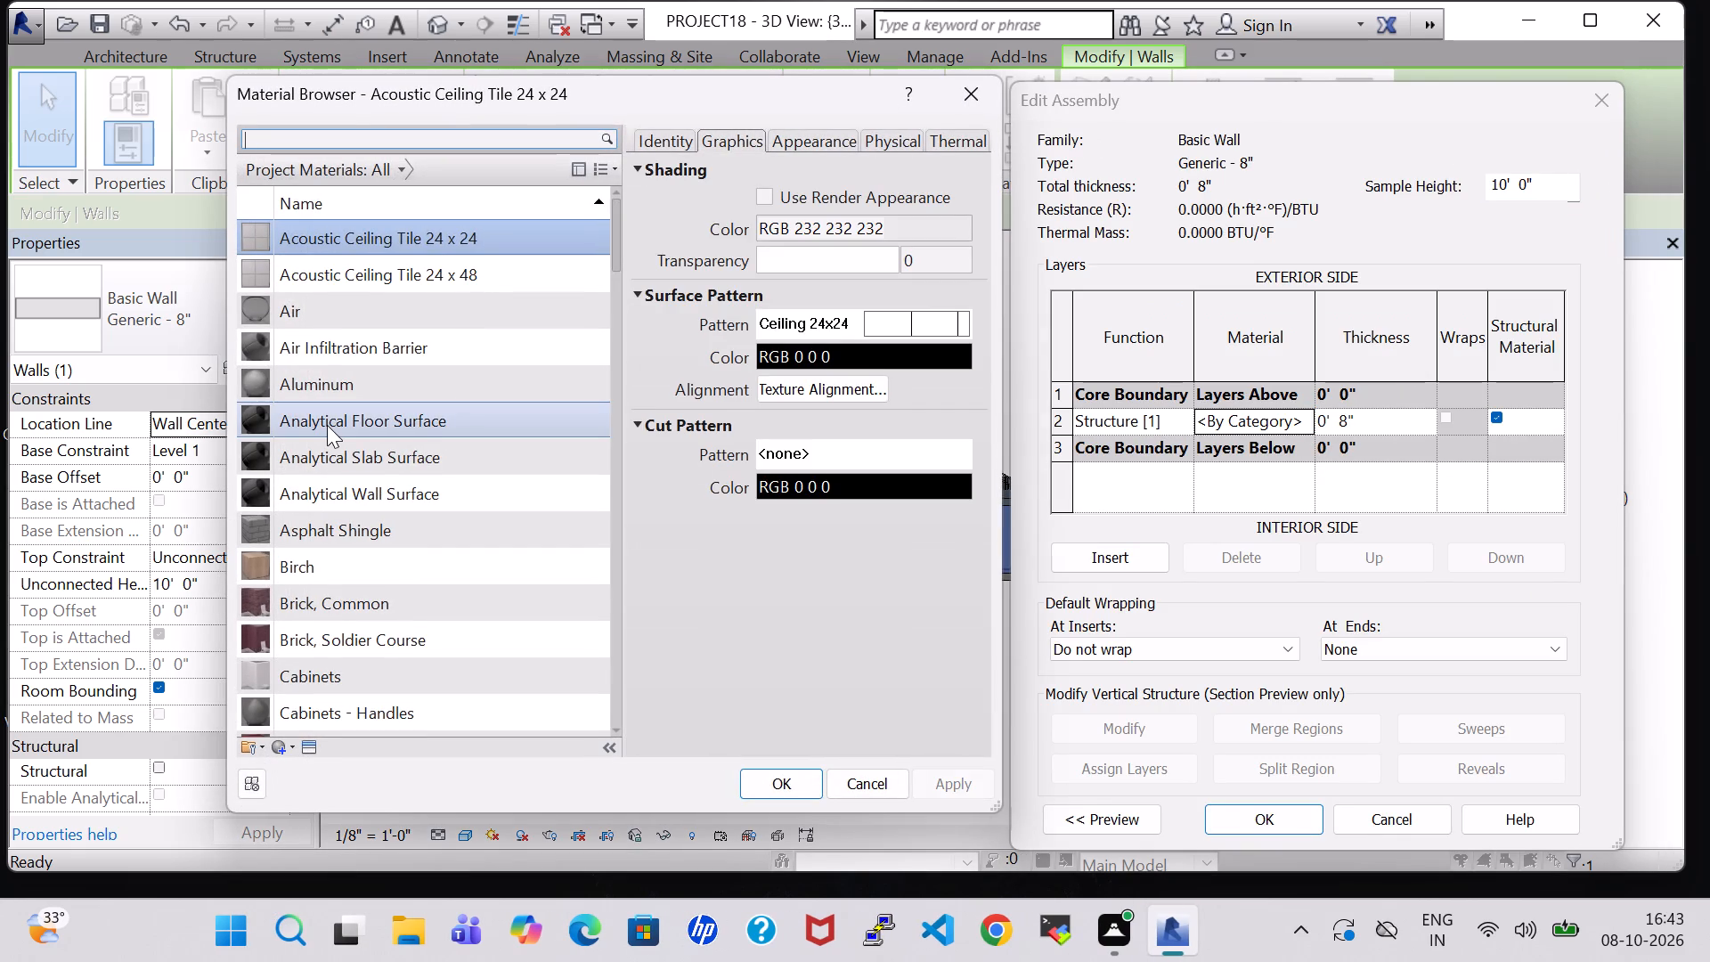
{"action": "left_click", "coordinate": [318, 597]}
{"action": "left_click", "coordinate": [334, 600]}
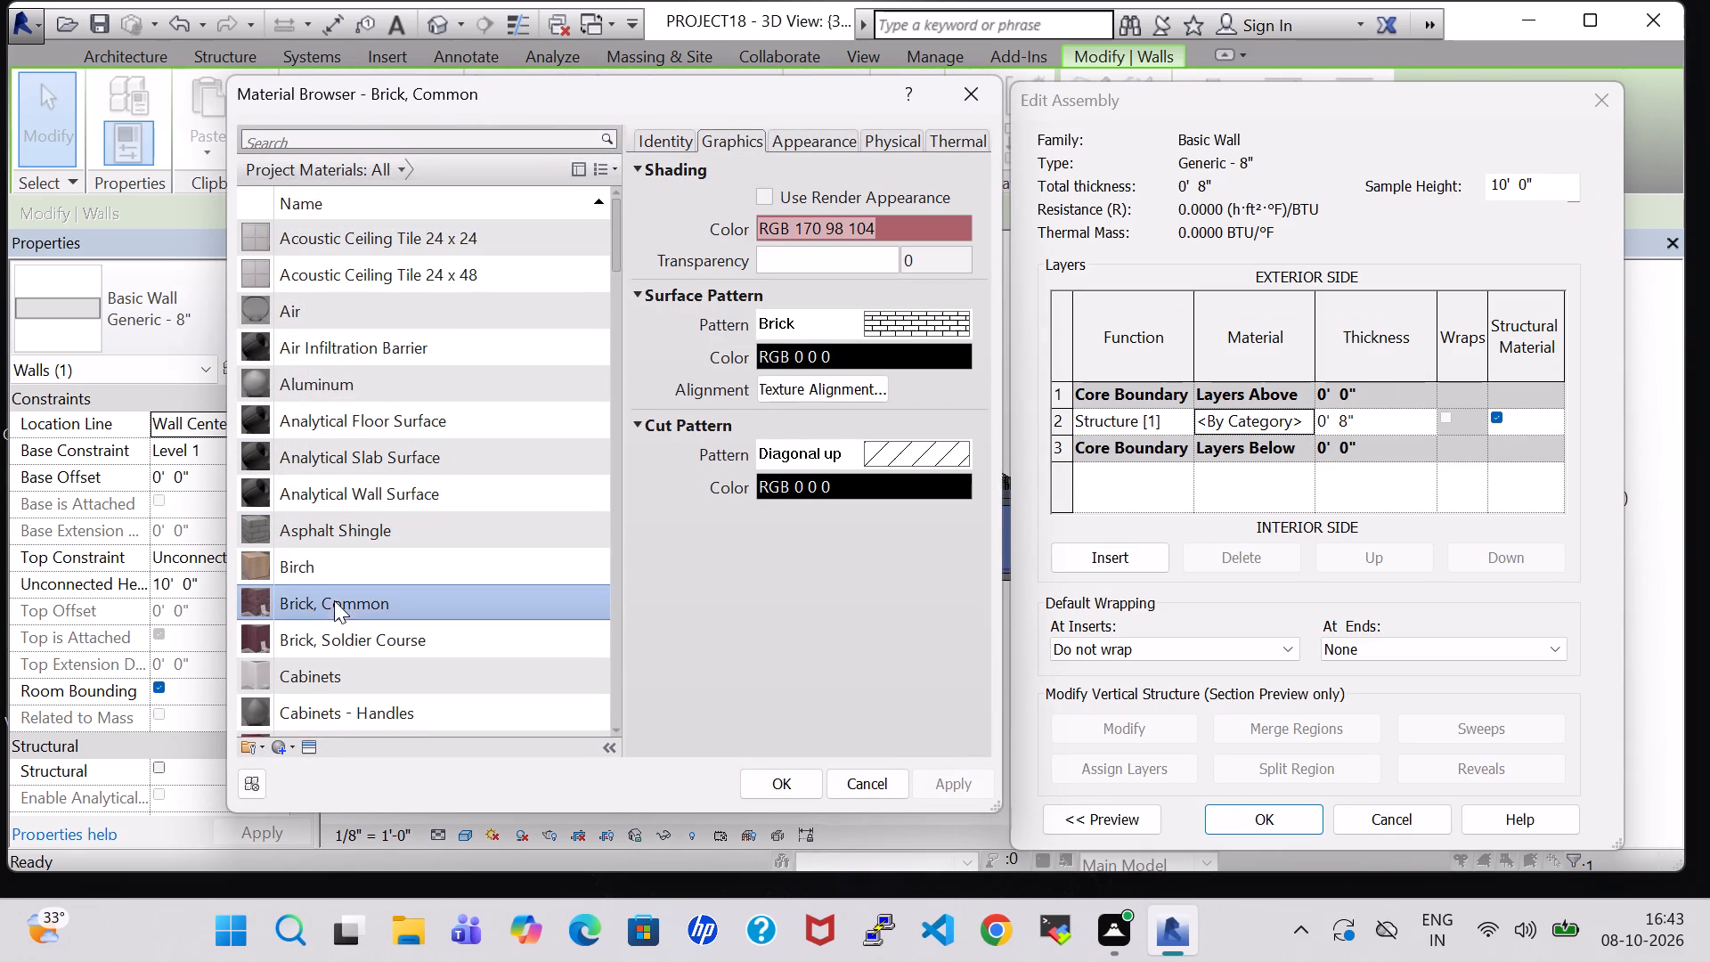
{"action": "left_click", "coordinate": [807, 785]}
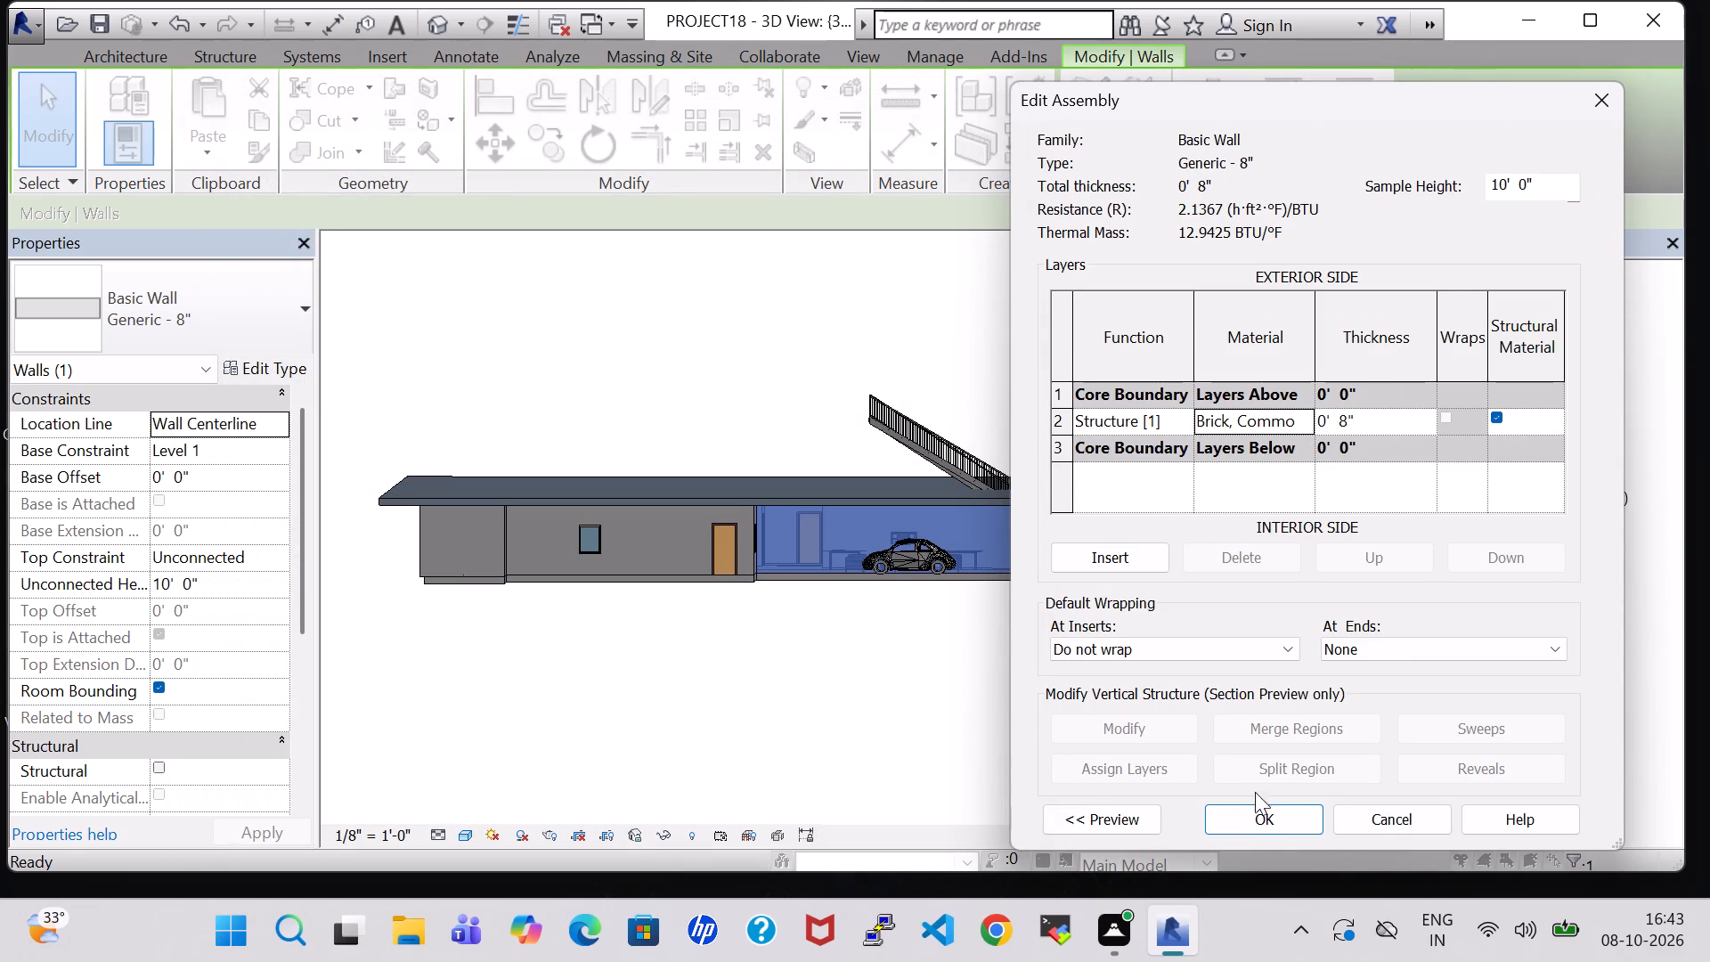
{"action": "left_click", "coordinate": [1251, 826]}
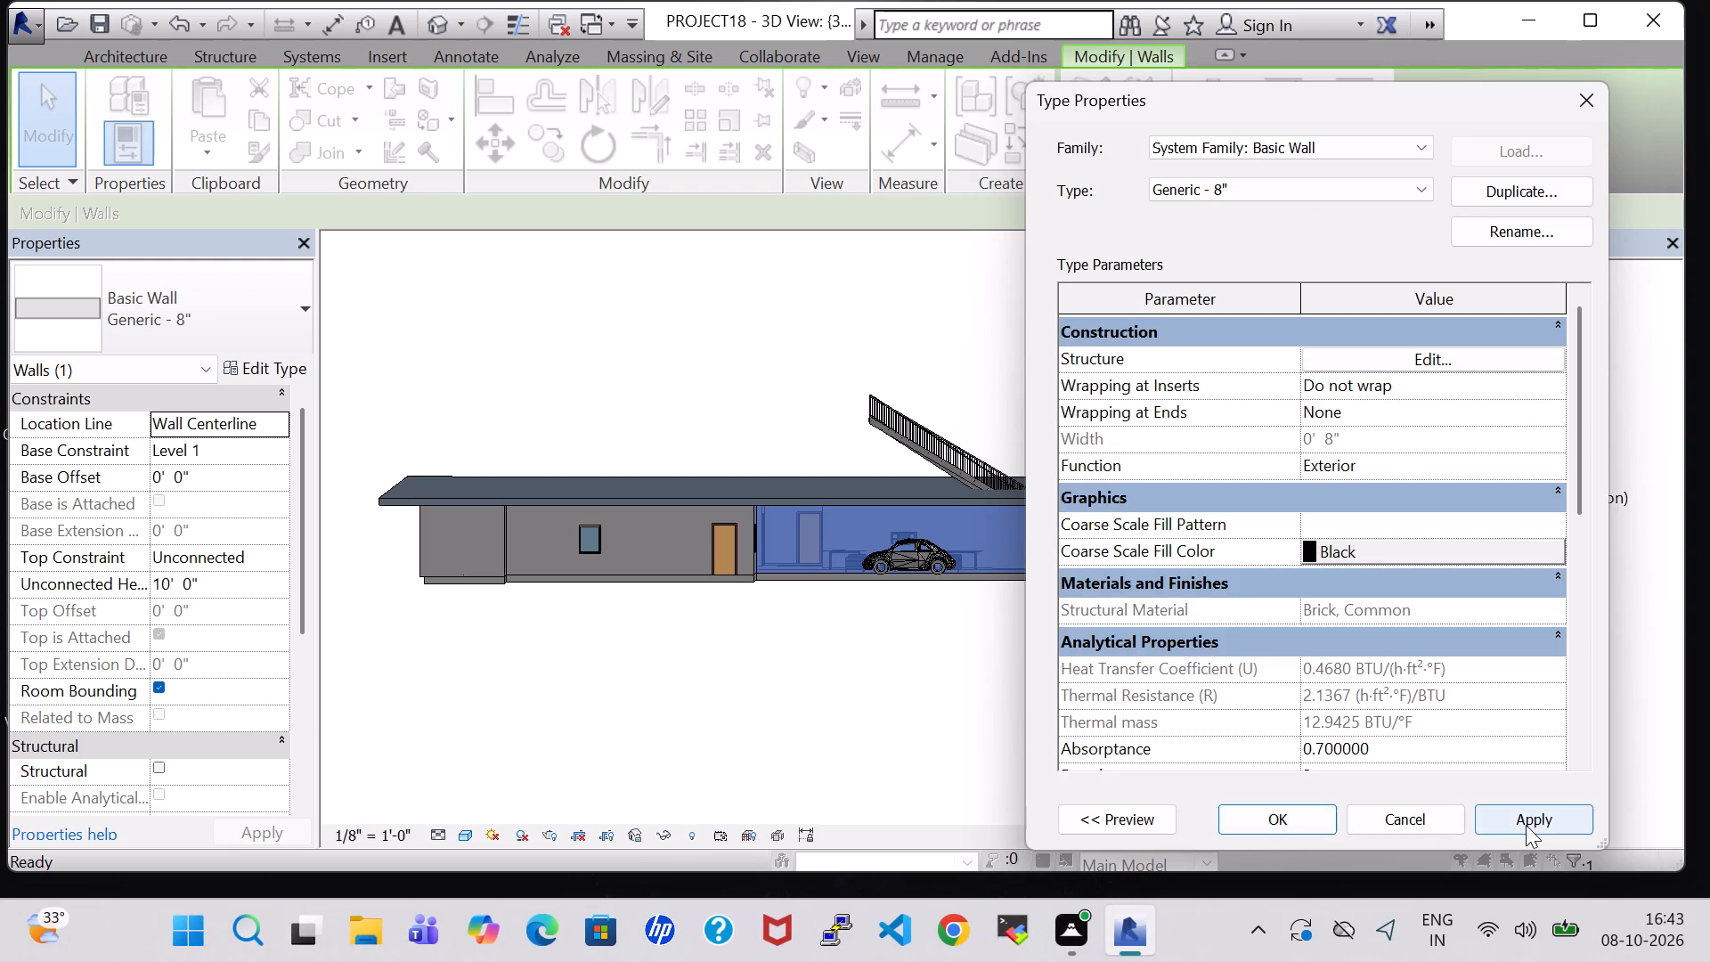
{"action": "left_click", "coordinate": [1526, 825]}
{"action": "left_click", "coordinate": [1259, 808]}
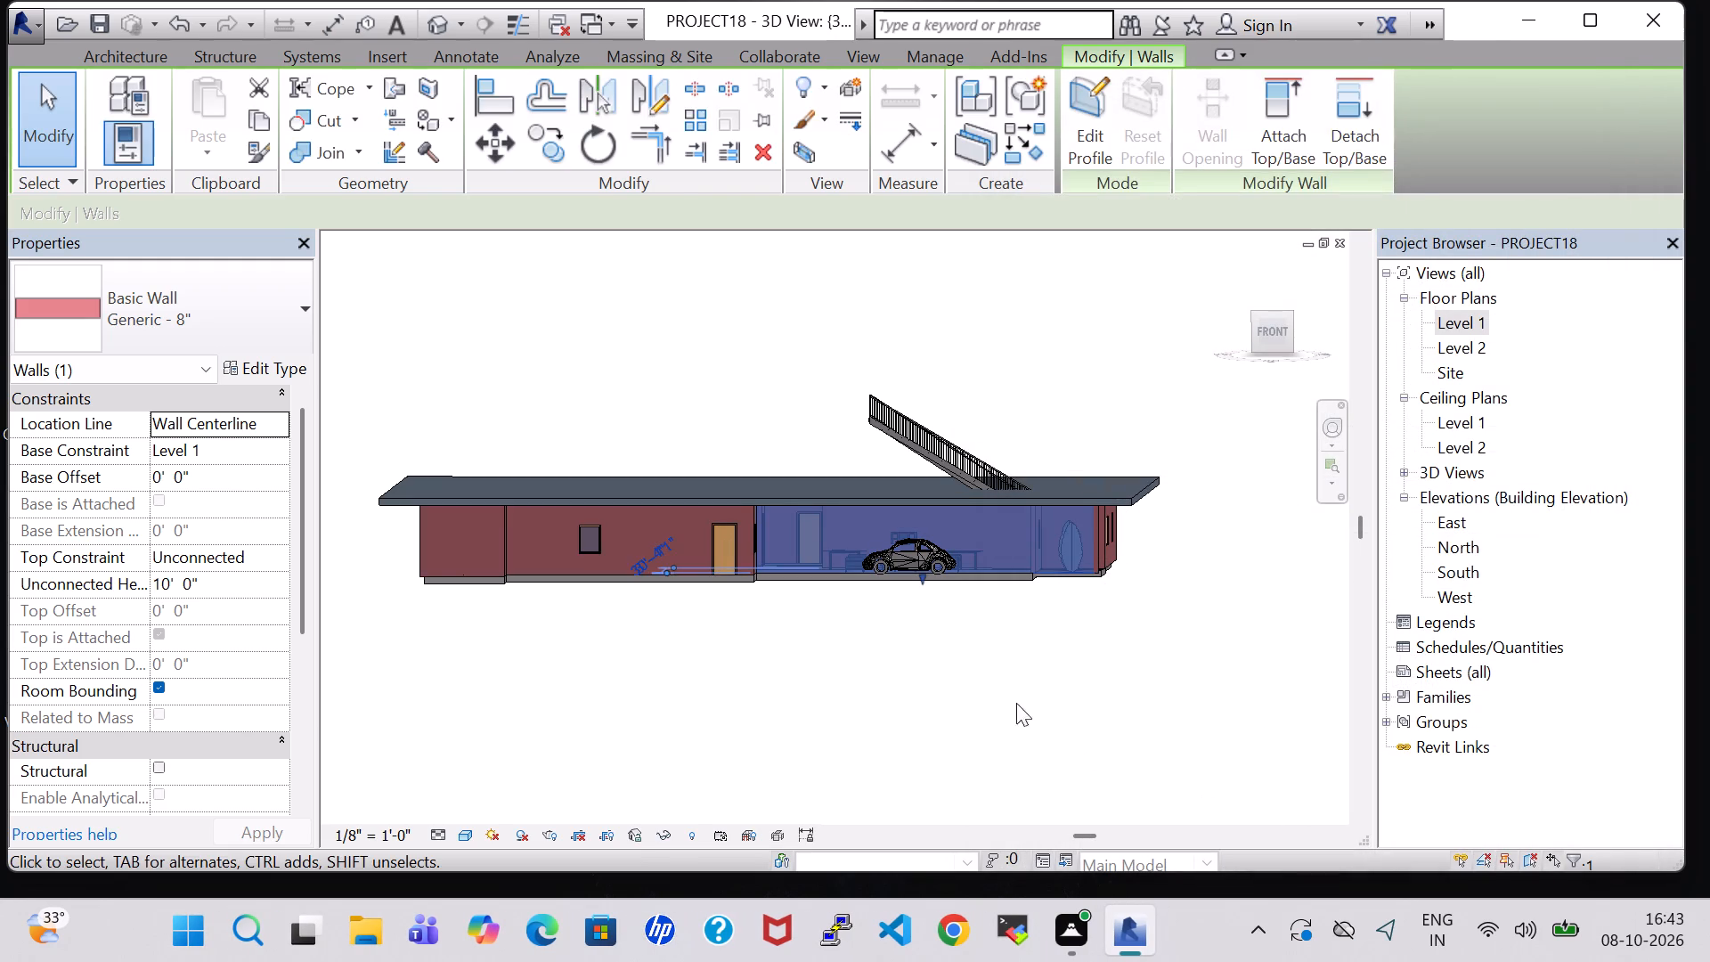
Examine the house's outer walls, planted verandas and roof stair from all sides in the 3D view.
{"action": "left_click", "coordinate": [1004, 697]}
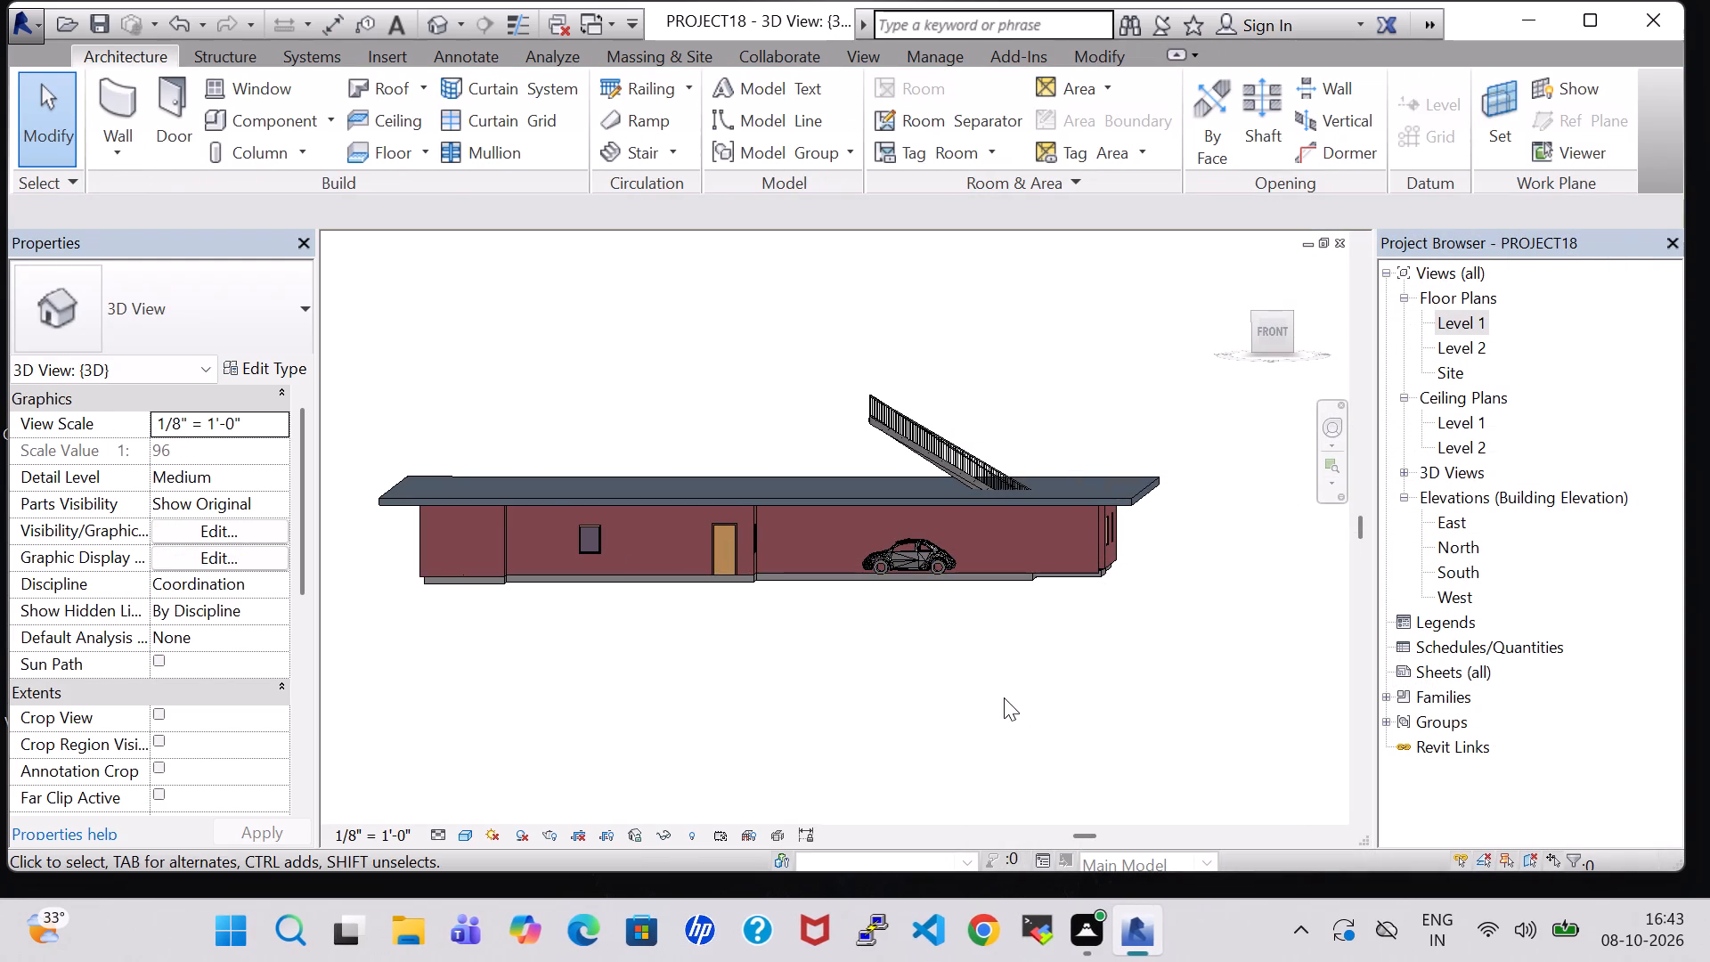
{"action": "middle_click", "coordinate": [1004, 697], "text": "shift"}
{"action": "middle_click_drag", "start_coordinate": [1004, 697], "coordinate": [922, 688], "text": "shift"}
{"action": "middle_click_drag", "start_coordinate": [1111, 724], "coordinate": [847, 735], "text": "shift"}
{"action": "scroll", "coordinate": [910, 726], "scroll_direction": "up", "scroll_amount": 1}
{"action": "middle_click_drag", "start_coordinate": [998, 719], "coordinate": [867, 717], "text": "shift"}
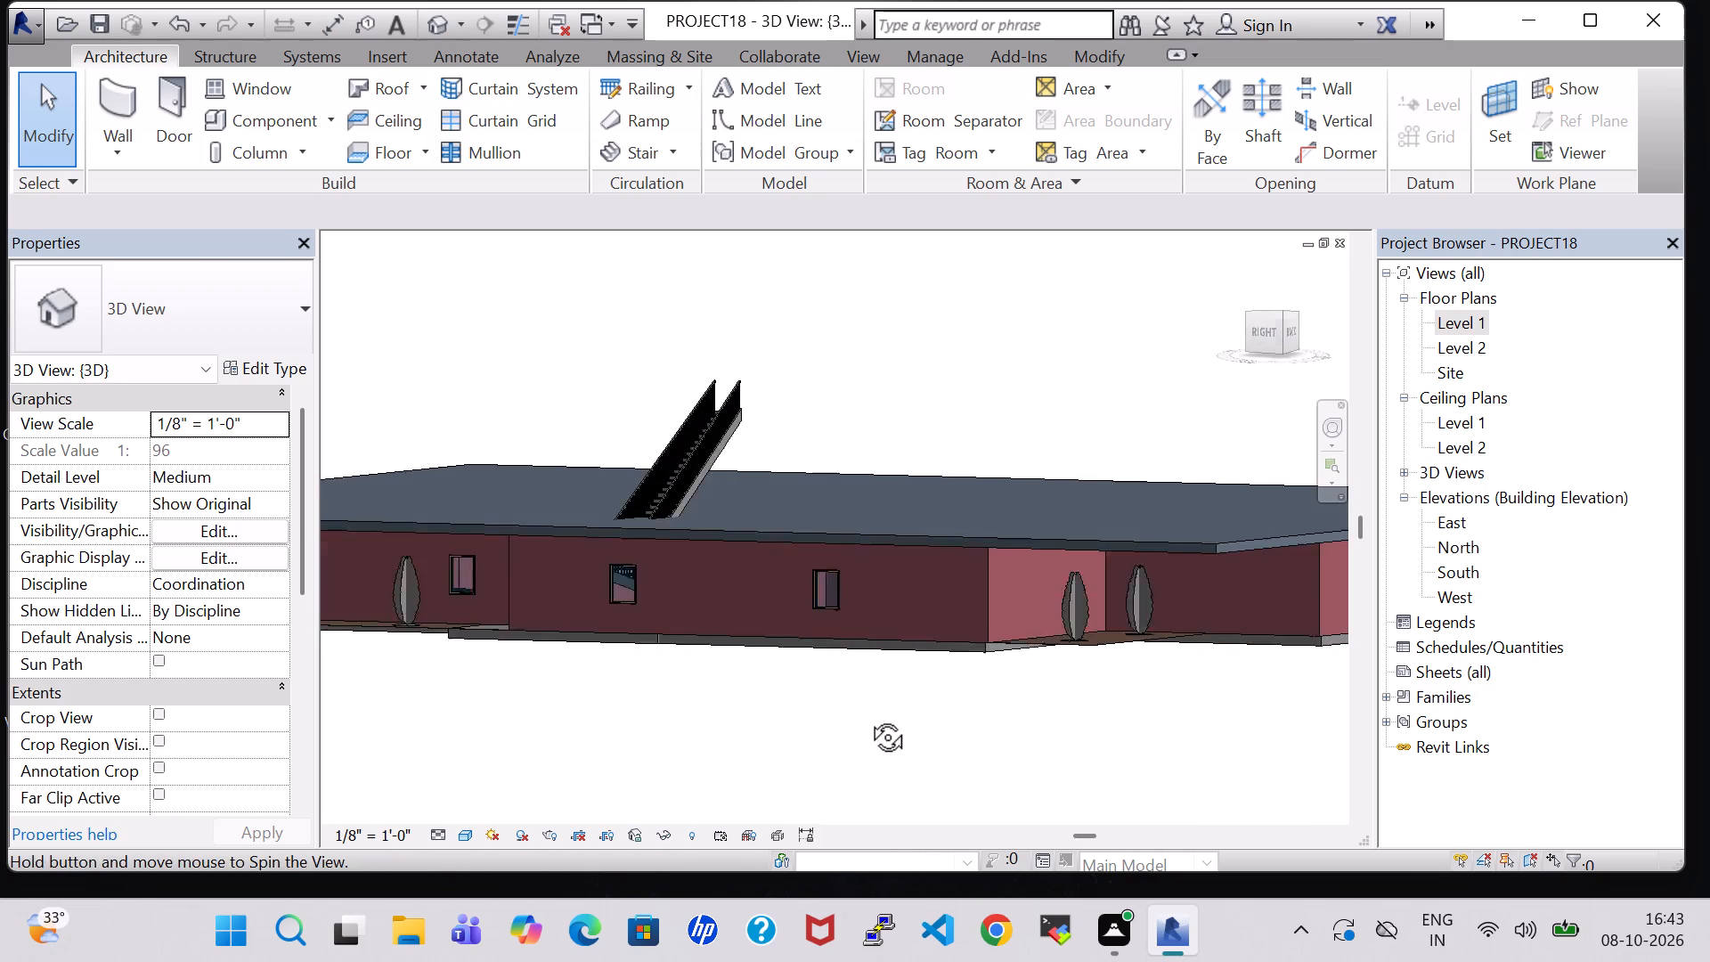
{"action": "middle_click_drag", "start_coordinate": [867, 717], "coordinate": [853, 713], "text": "shift"}
{"action": "middle_click", "coordinate": [853, 713], "text": "shift"}
{"action": "middle_click_drag", "start_coordinate": [854, 682], "coordinate": [1107, 646], "text": "shift"}
{"action": "middle_click", "coordinate": [1109, 646], "text": "shift"}
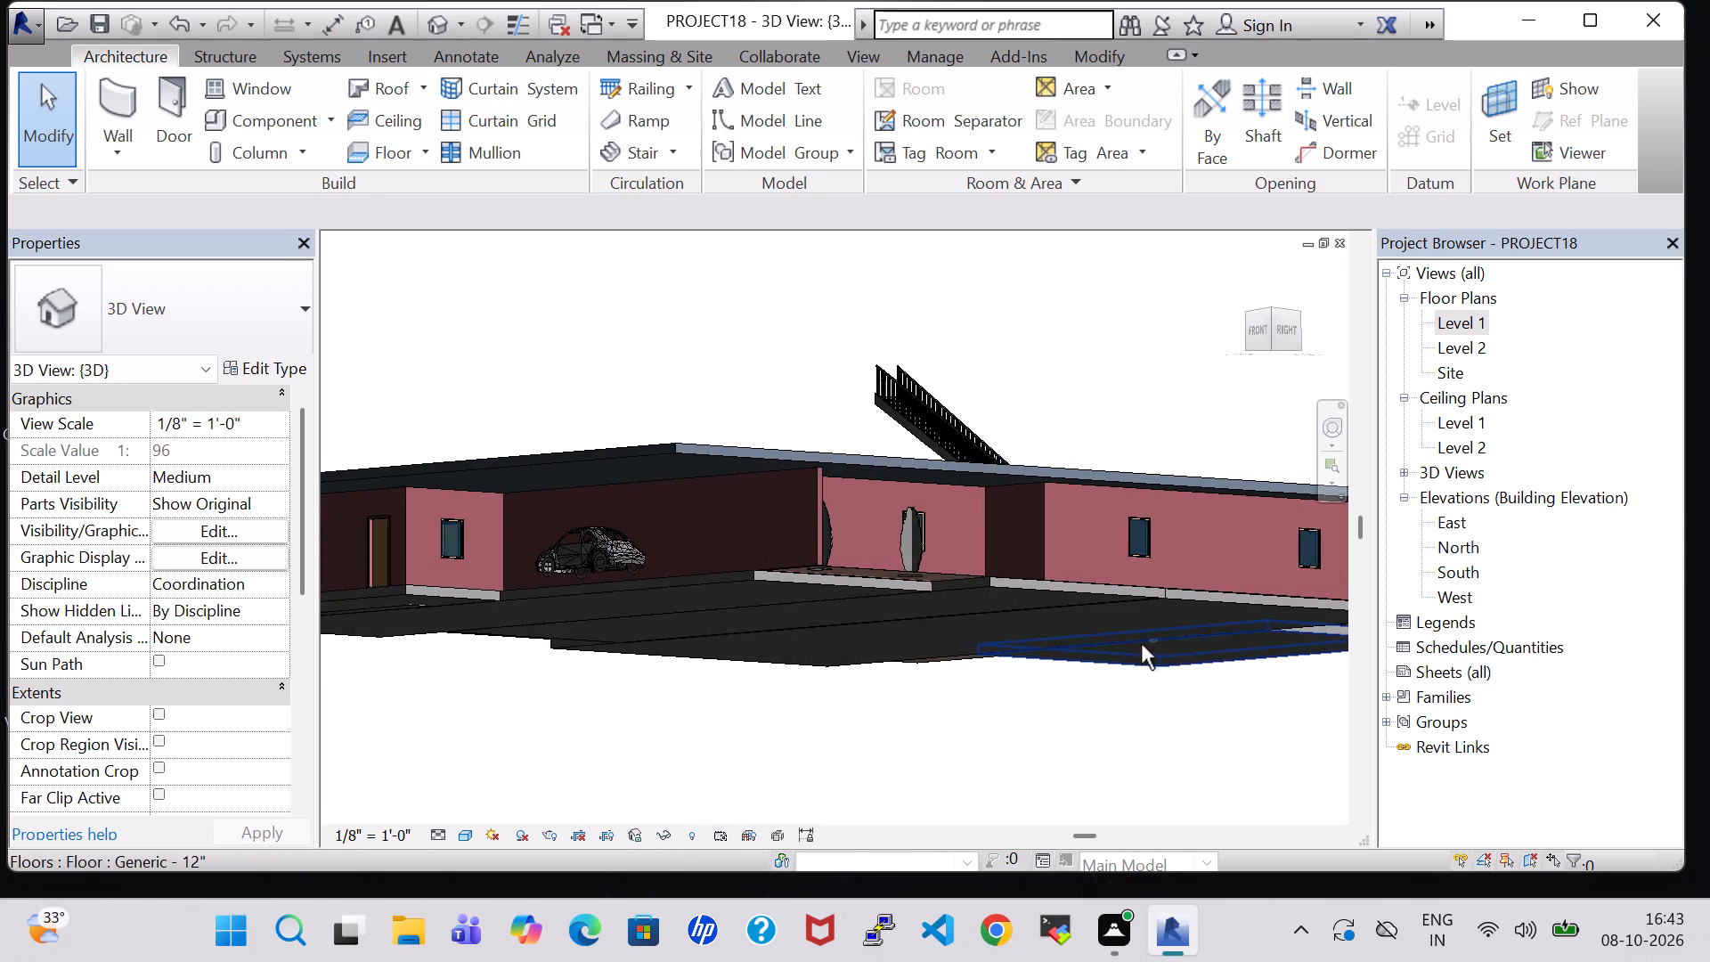
{"action": "middle_click_drag", "start_coordinate": [1167, 644], "coordinate": [1177, 644], "text": "shift"}
{"action": "middle_click_drag", "start_coordinate": [1185, 644], "coordinate": [1196, 644], "text": "shift"}
{"action": "middle_click", "coordinate": [1197, 644], "text": "shift"}
{"action": "middle_click_drag", "start_coordinate": [1166, 762], "coordinate": [883, 736], "text": "shift"}
{"action": "middle_click", "coordinate": [859, 734], "text": "shift"}
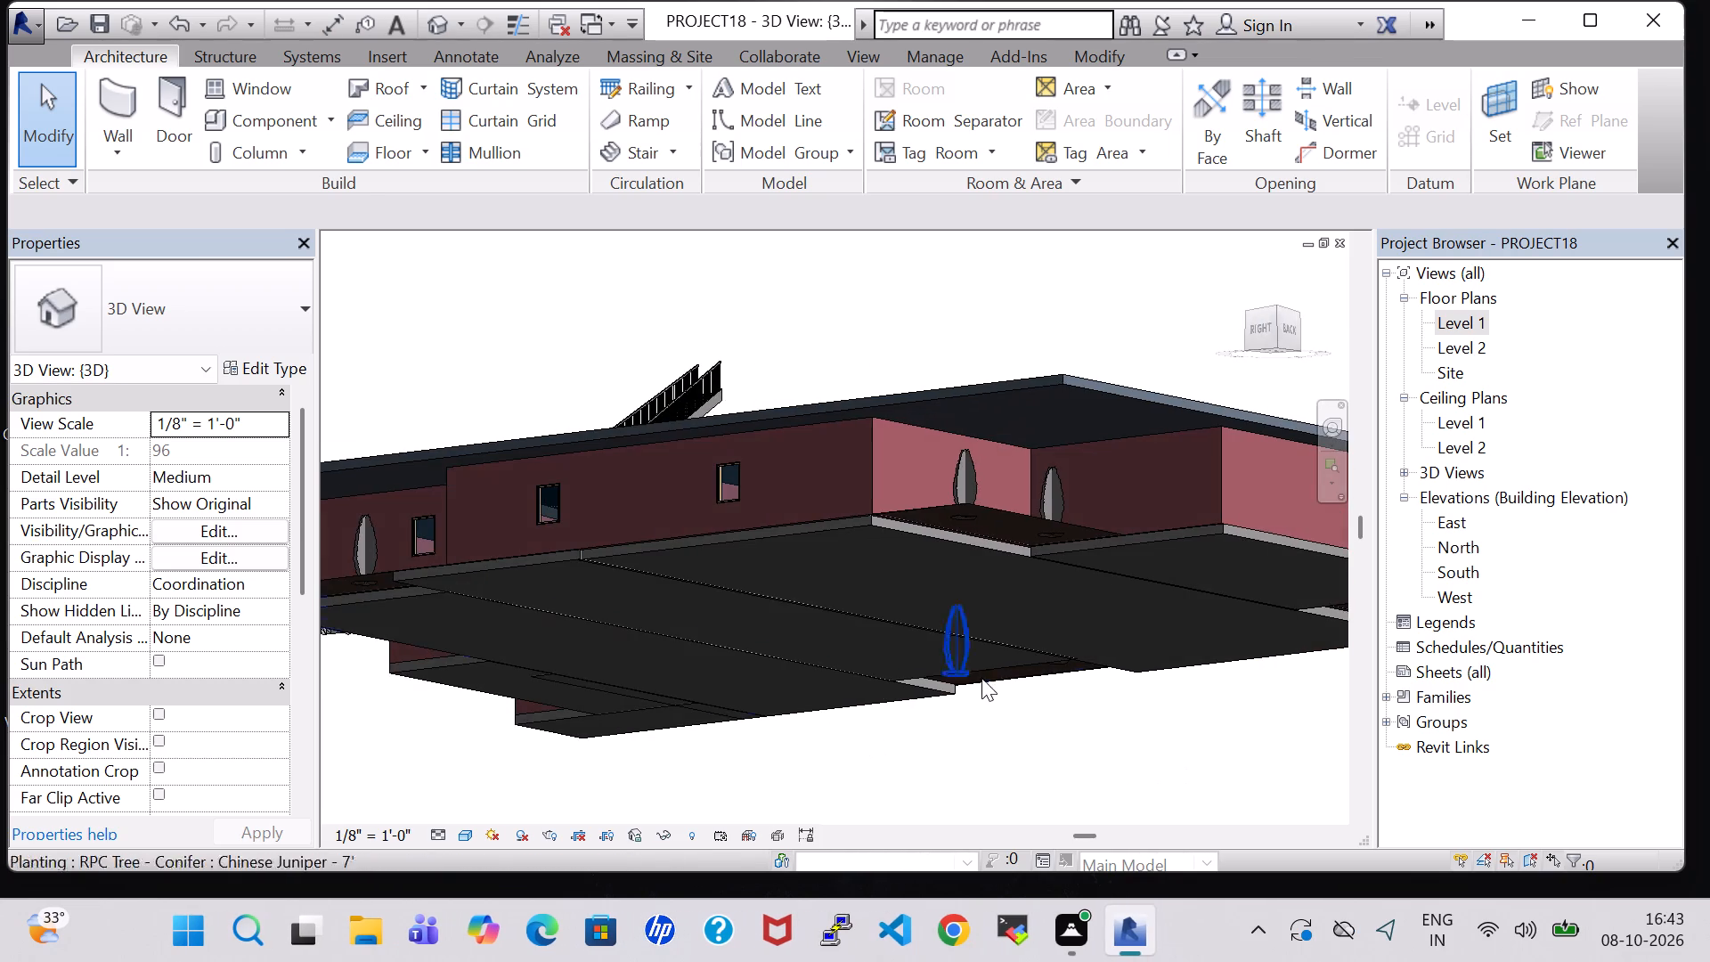
{"action": "middle_click_drag", "start_coordinate": [991, 677], "coordinate": [761, 694], "text": "shift"}
{"action": "middle_click_drag", "start_coordinate": [750, 697], "coordinate": [651, 701], "text": "shift"}
{"action": "middle_click", "coordinate": [639, 702], "text": "shift"}
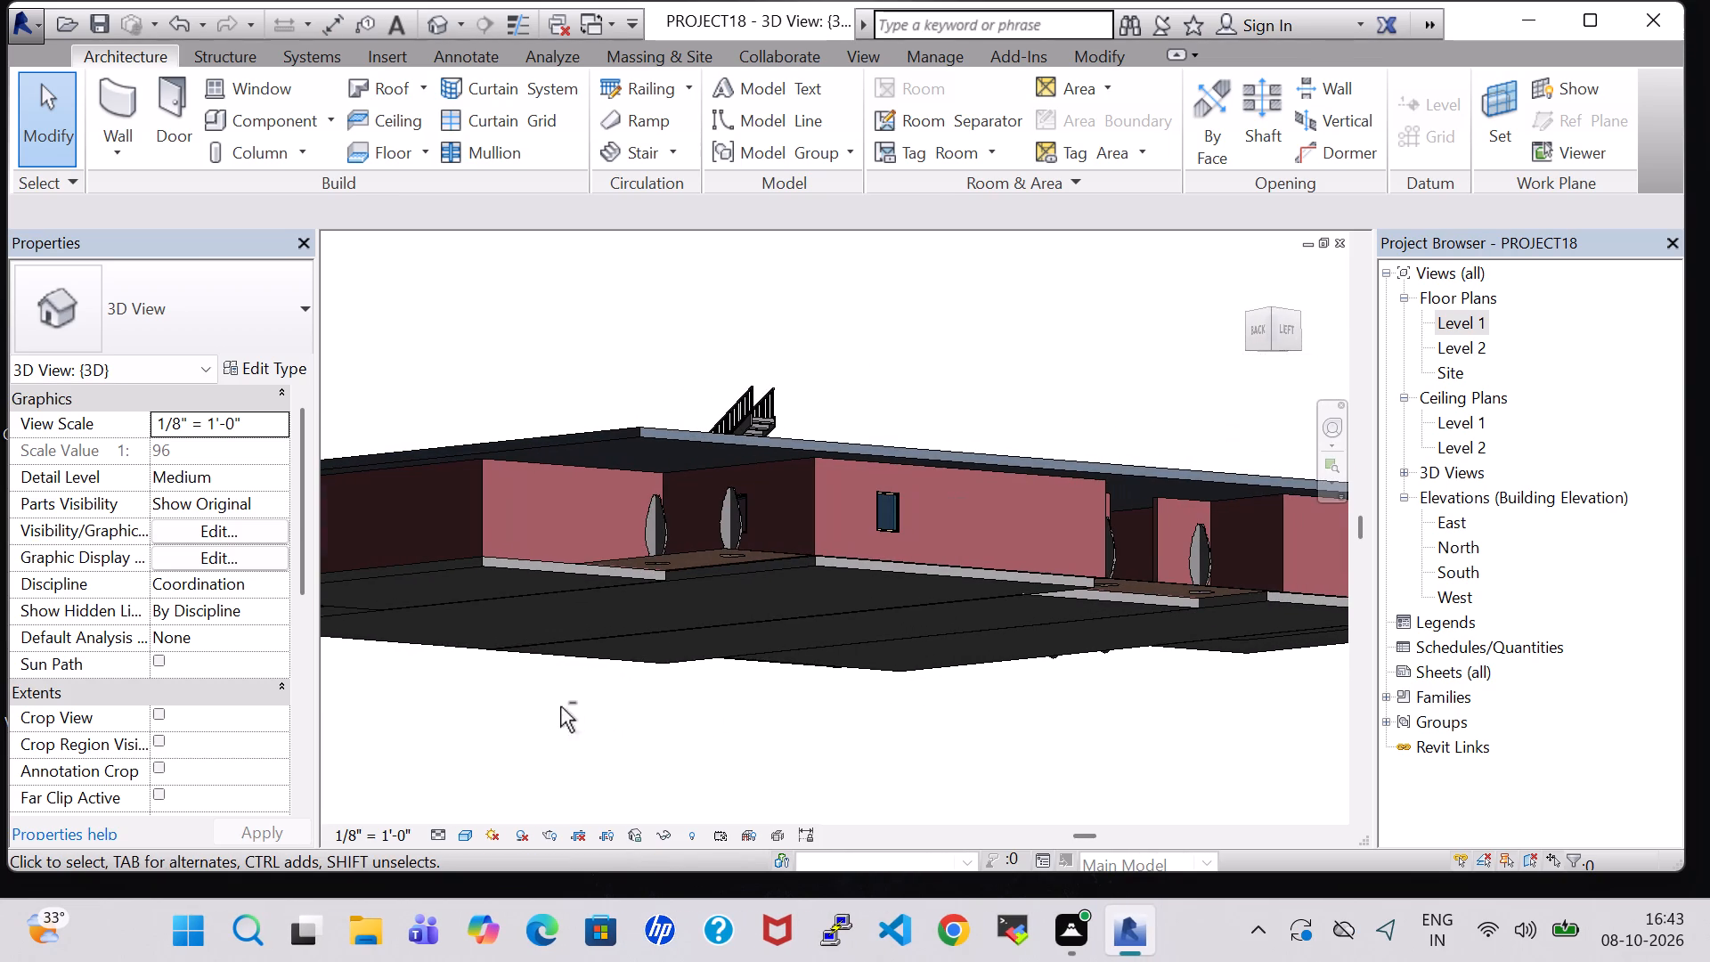
{"action": "middle_click_drag", "start_coordinate": [903, 700], "coordinate": [744, 712], "text": "shift"}
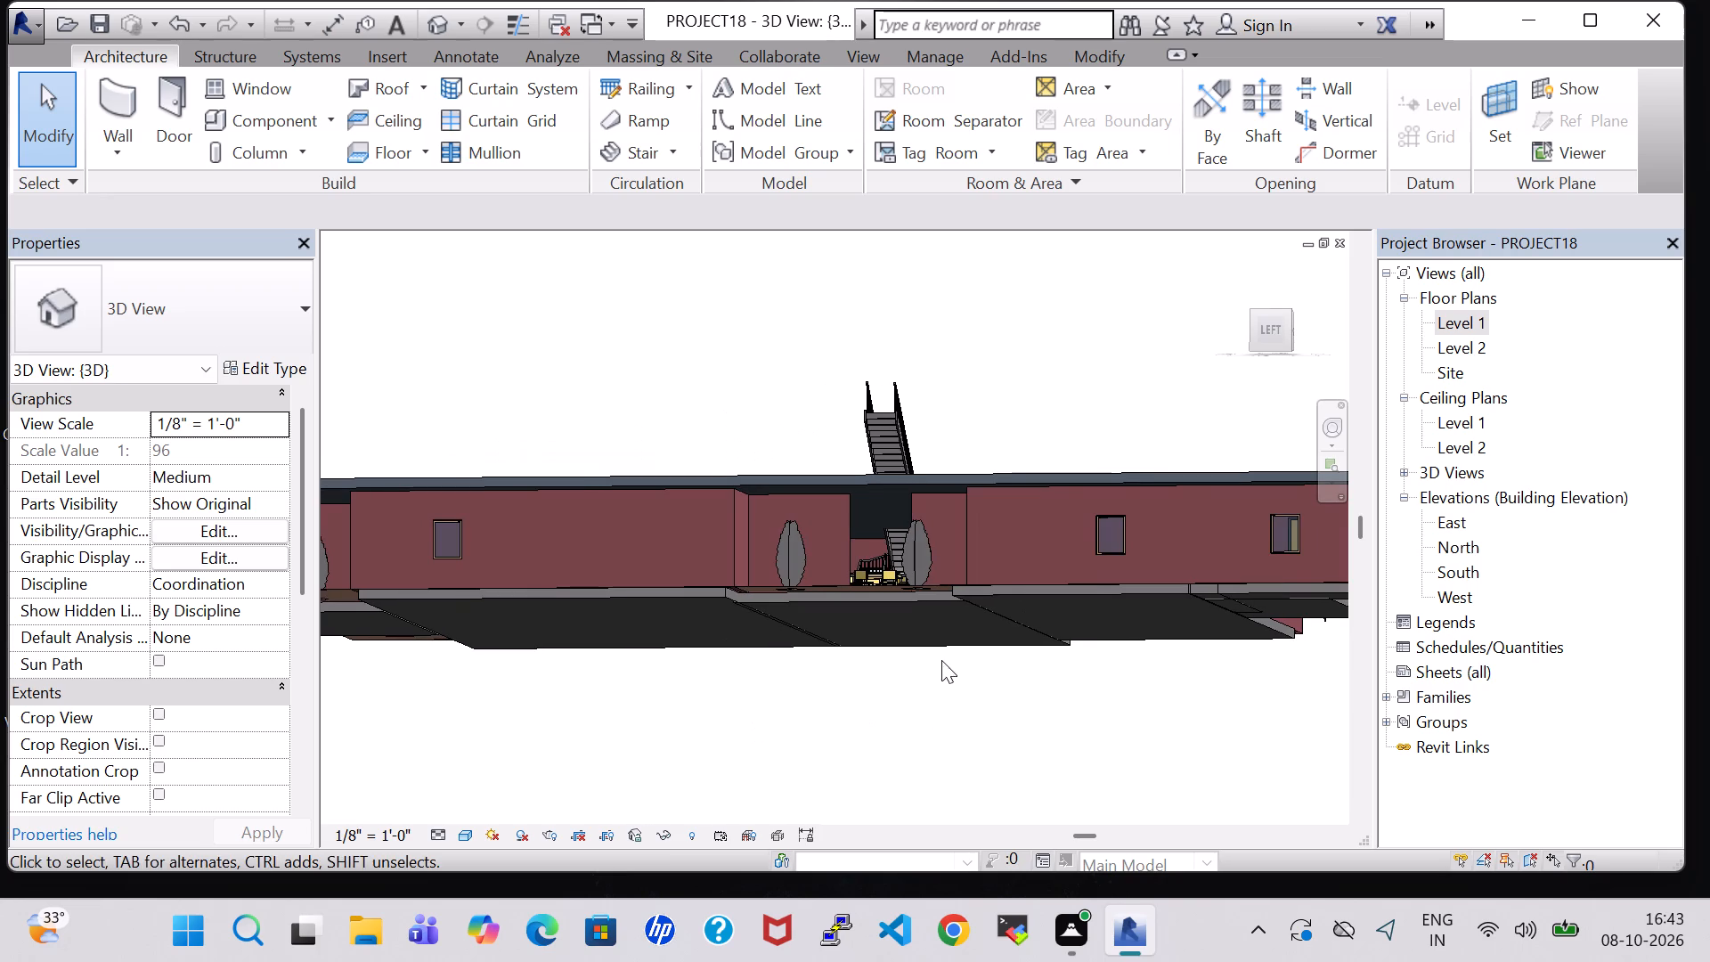
{"action": "middle_click_drag", "start_coordinate": [946, 659], "coordinate": [945, 720], "text": "shift"}
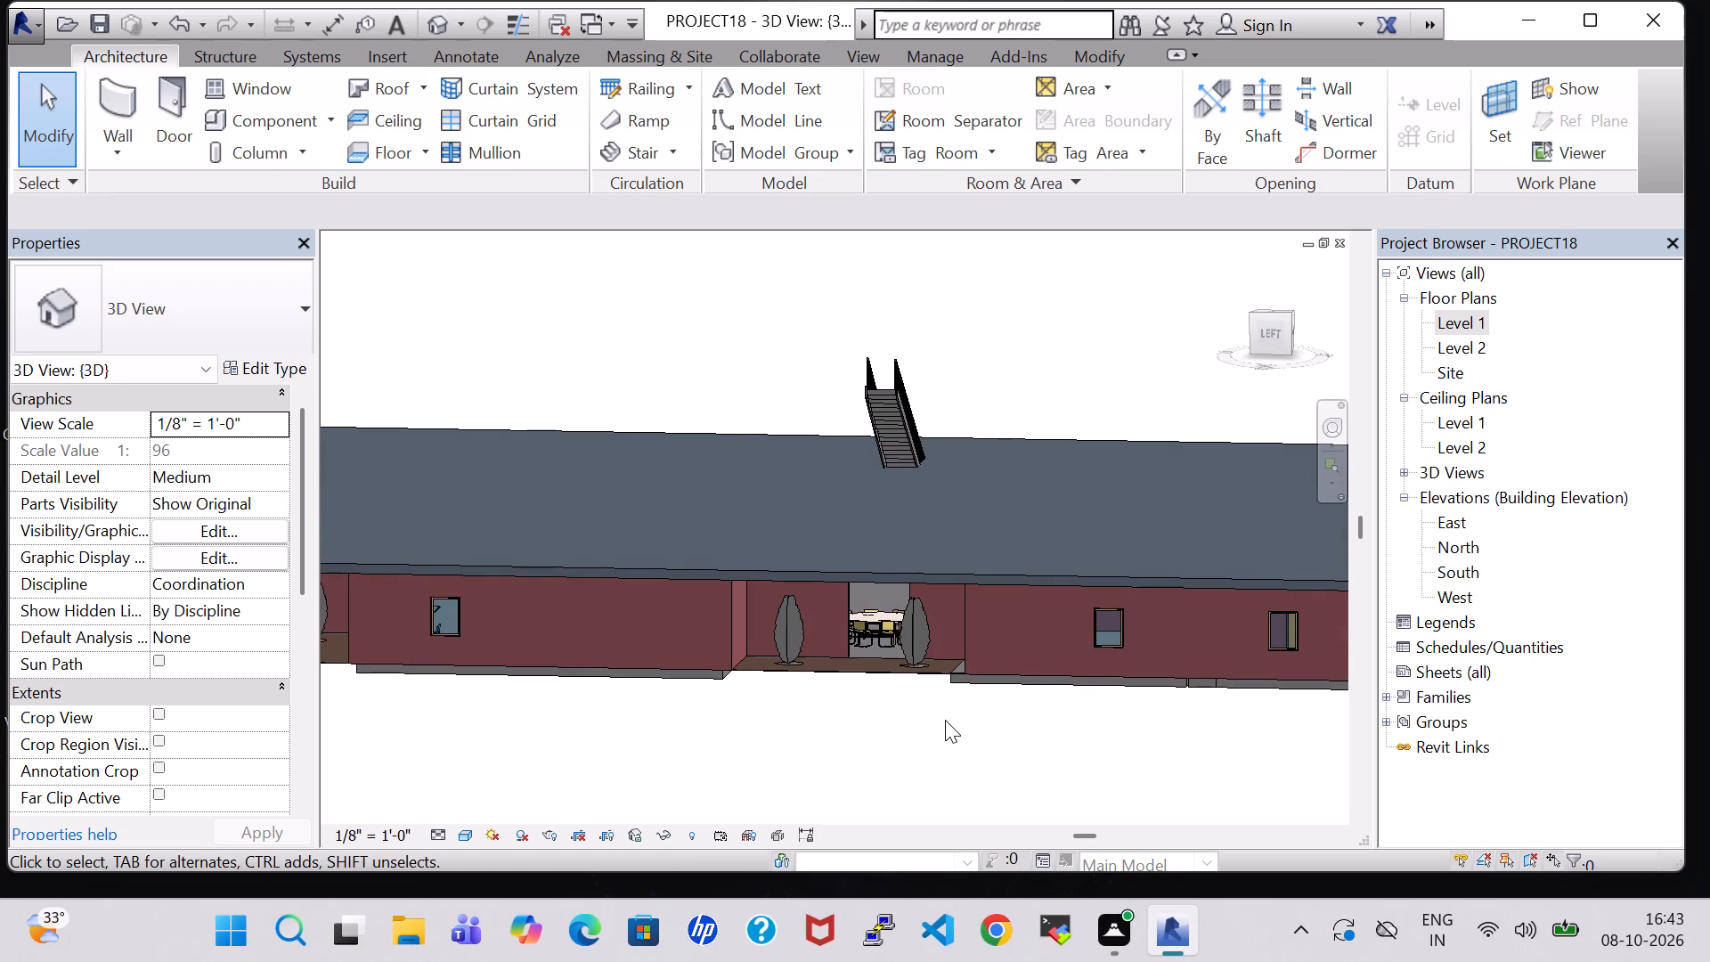
{"action": "scroll", "coordinate": [945, 720], "scroll_direction": "up", "scroll_amount": 3}
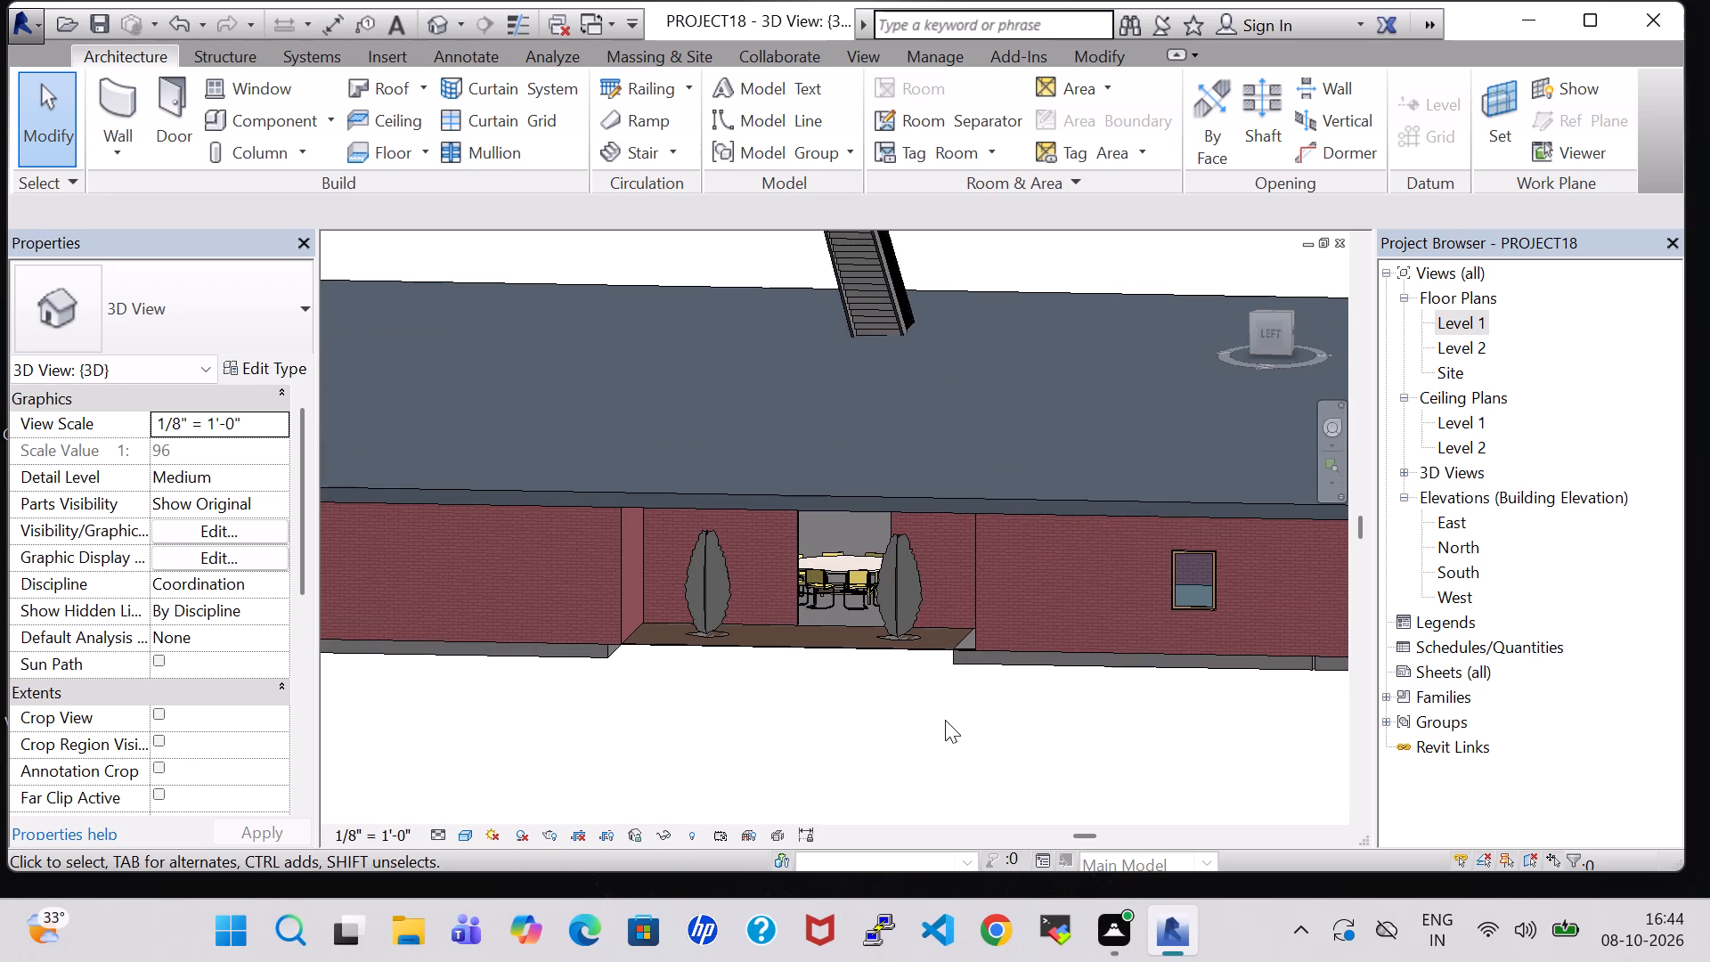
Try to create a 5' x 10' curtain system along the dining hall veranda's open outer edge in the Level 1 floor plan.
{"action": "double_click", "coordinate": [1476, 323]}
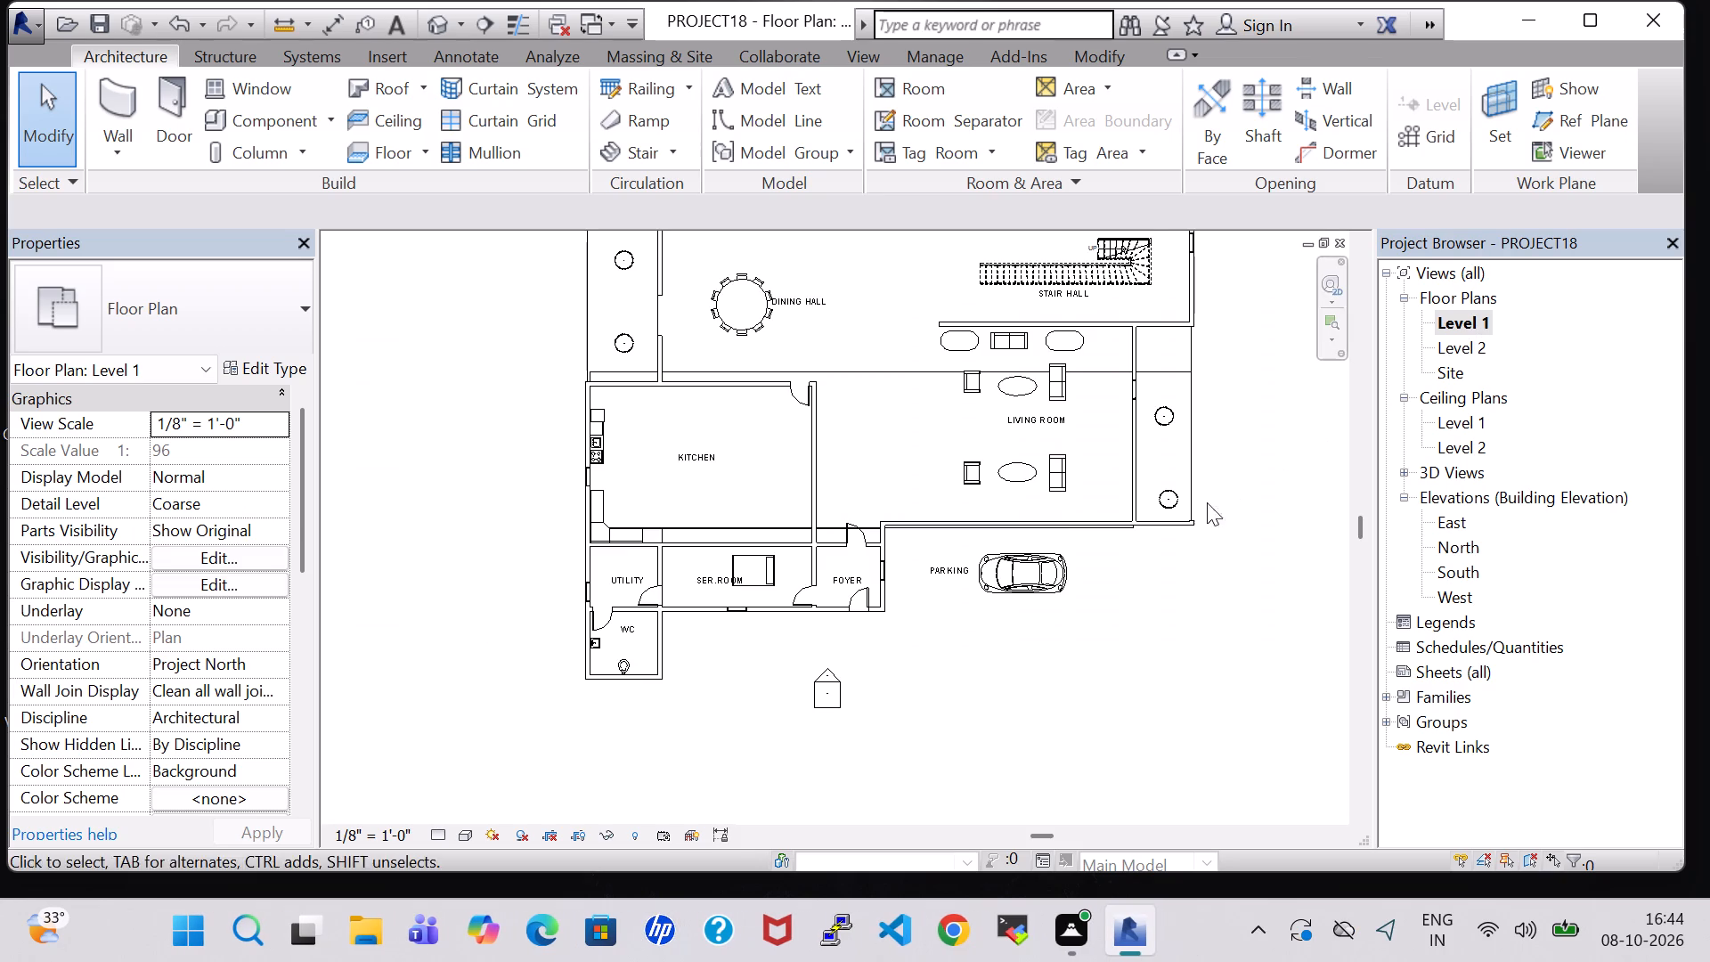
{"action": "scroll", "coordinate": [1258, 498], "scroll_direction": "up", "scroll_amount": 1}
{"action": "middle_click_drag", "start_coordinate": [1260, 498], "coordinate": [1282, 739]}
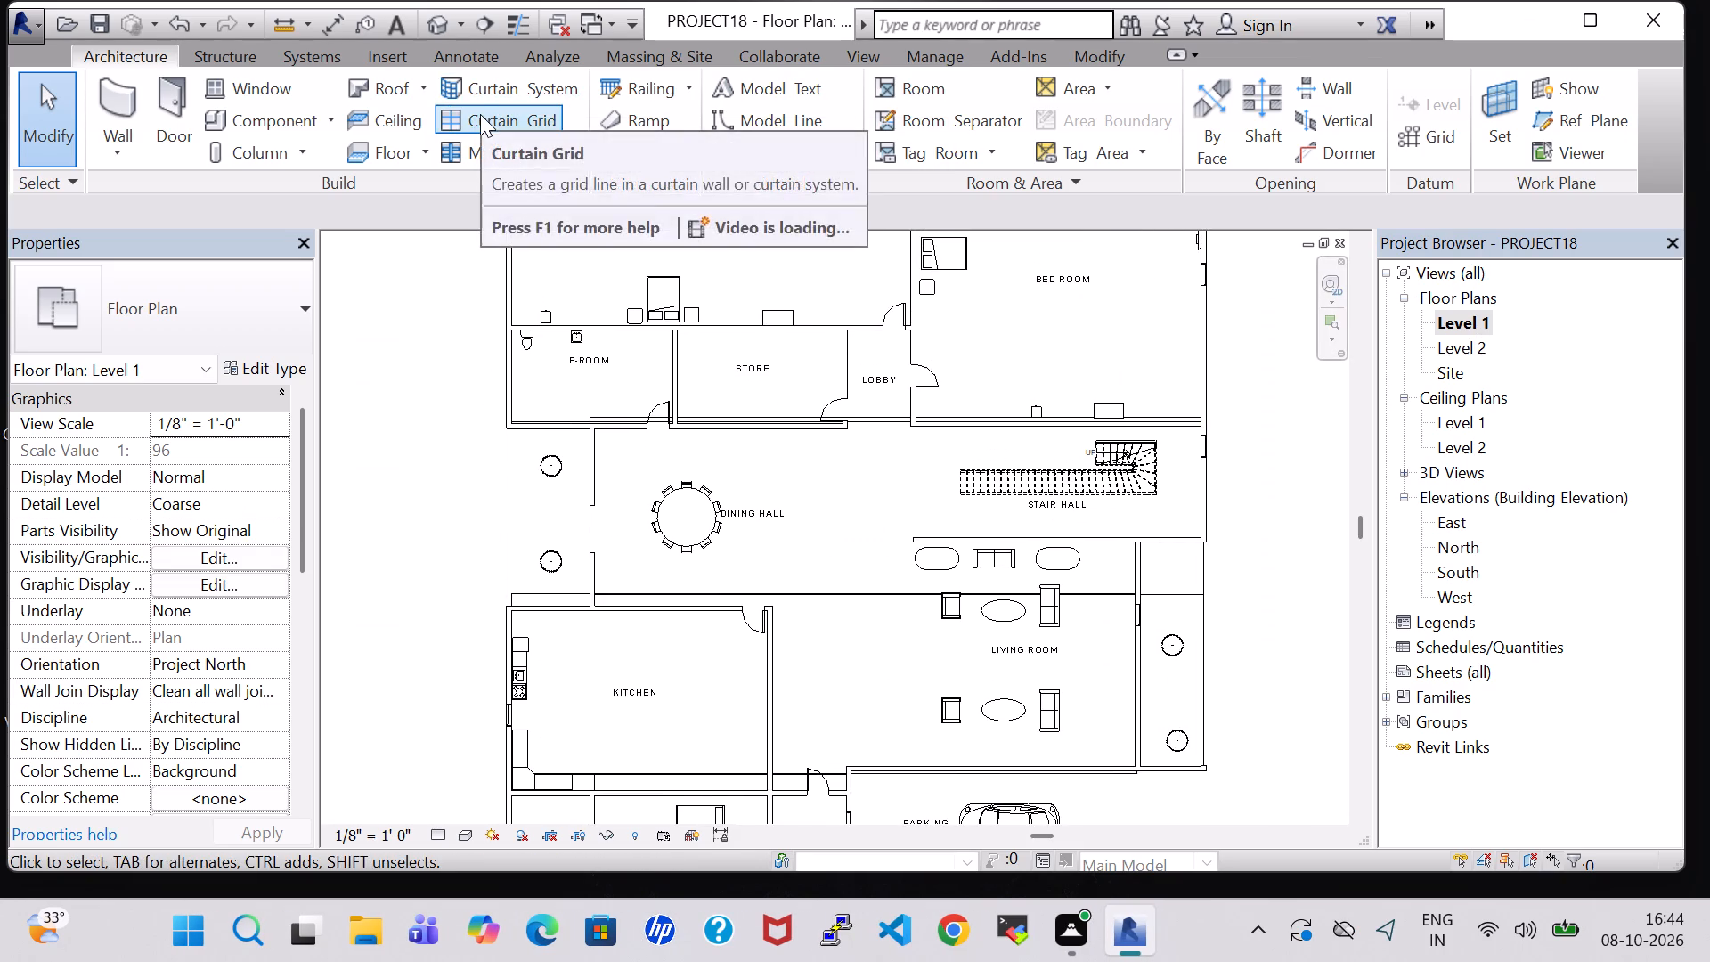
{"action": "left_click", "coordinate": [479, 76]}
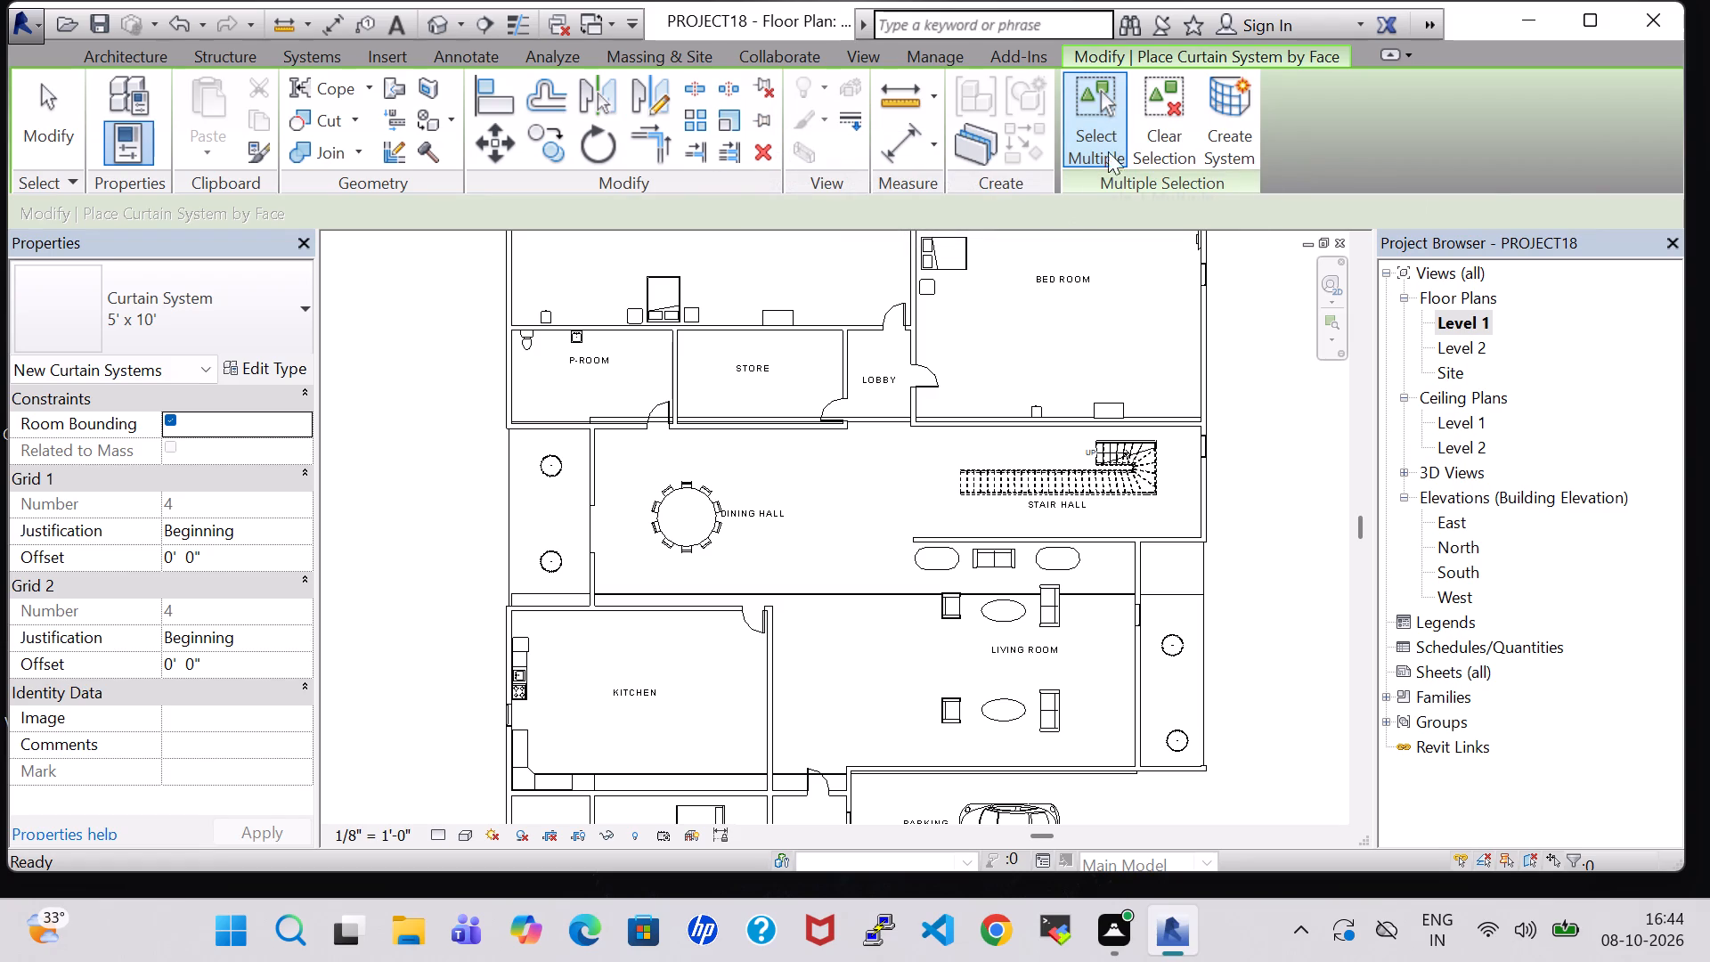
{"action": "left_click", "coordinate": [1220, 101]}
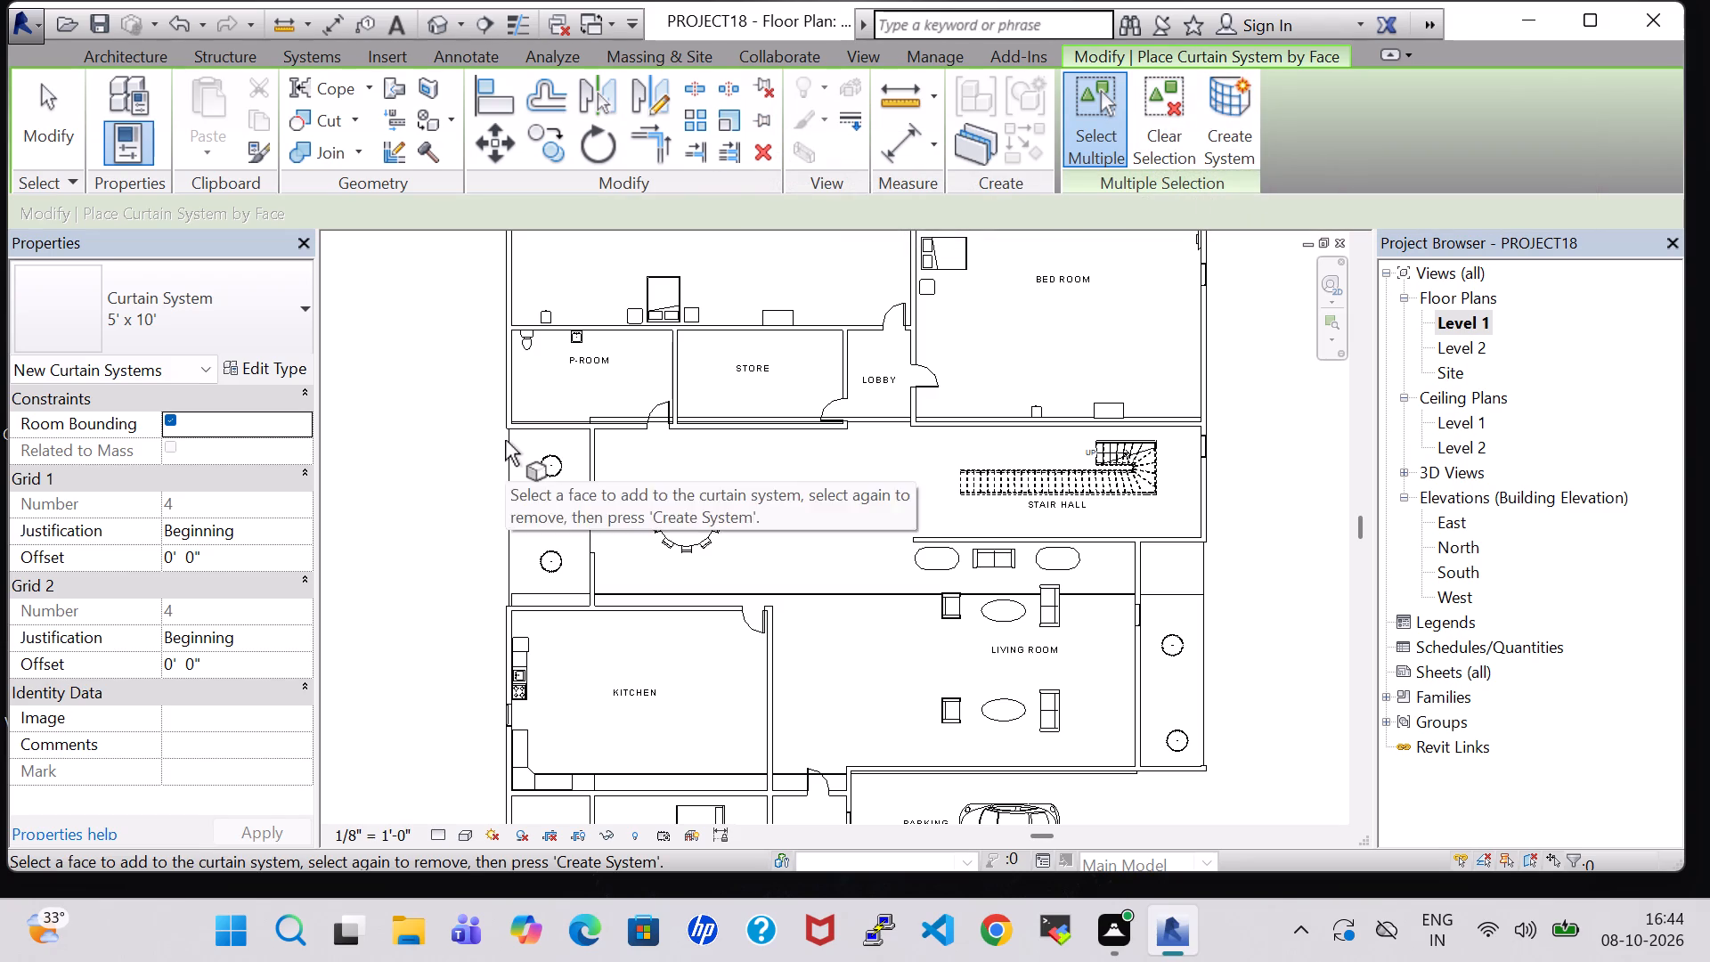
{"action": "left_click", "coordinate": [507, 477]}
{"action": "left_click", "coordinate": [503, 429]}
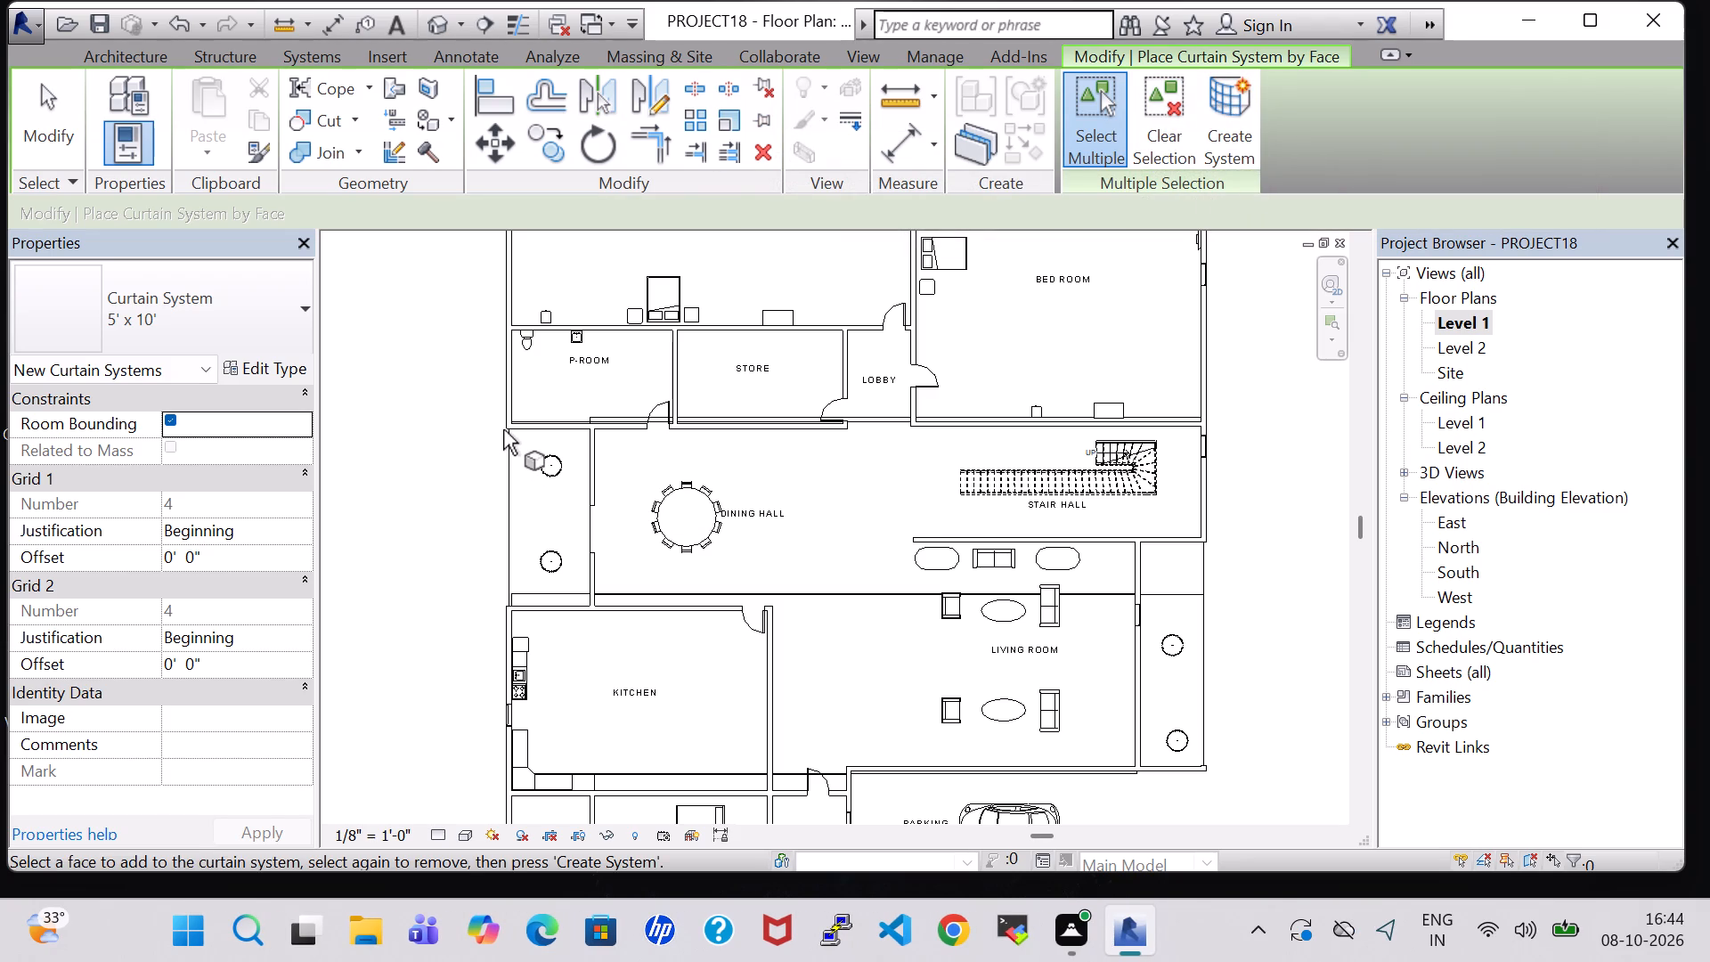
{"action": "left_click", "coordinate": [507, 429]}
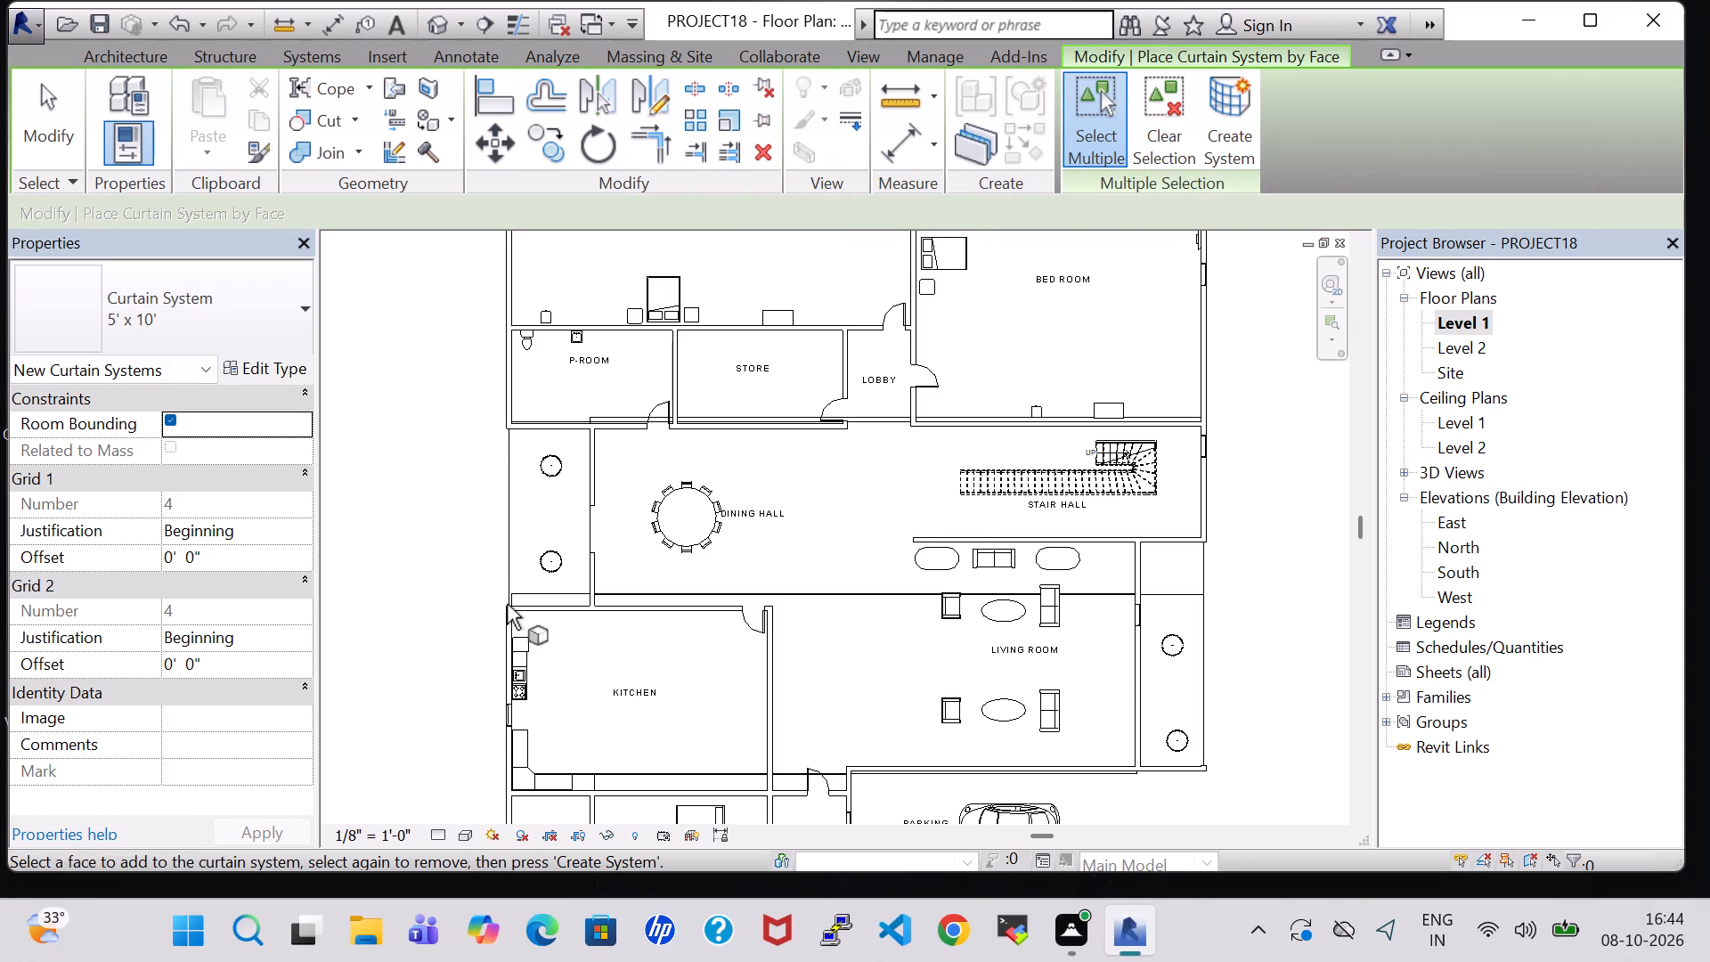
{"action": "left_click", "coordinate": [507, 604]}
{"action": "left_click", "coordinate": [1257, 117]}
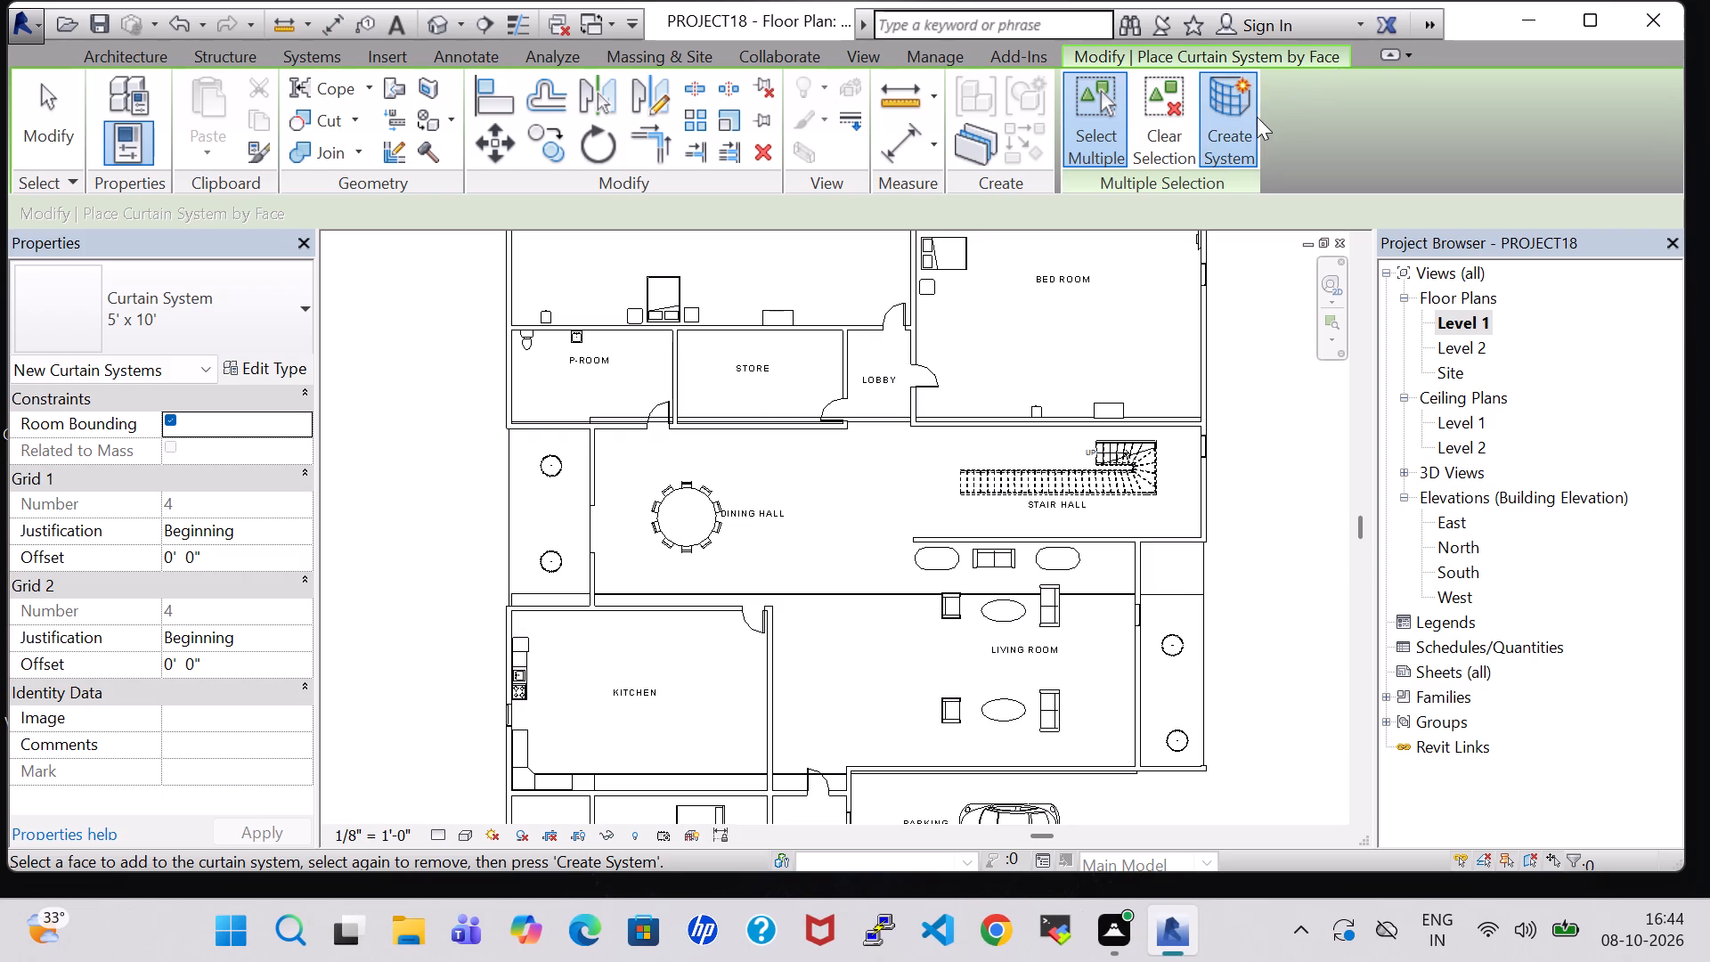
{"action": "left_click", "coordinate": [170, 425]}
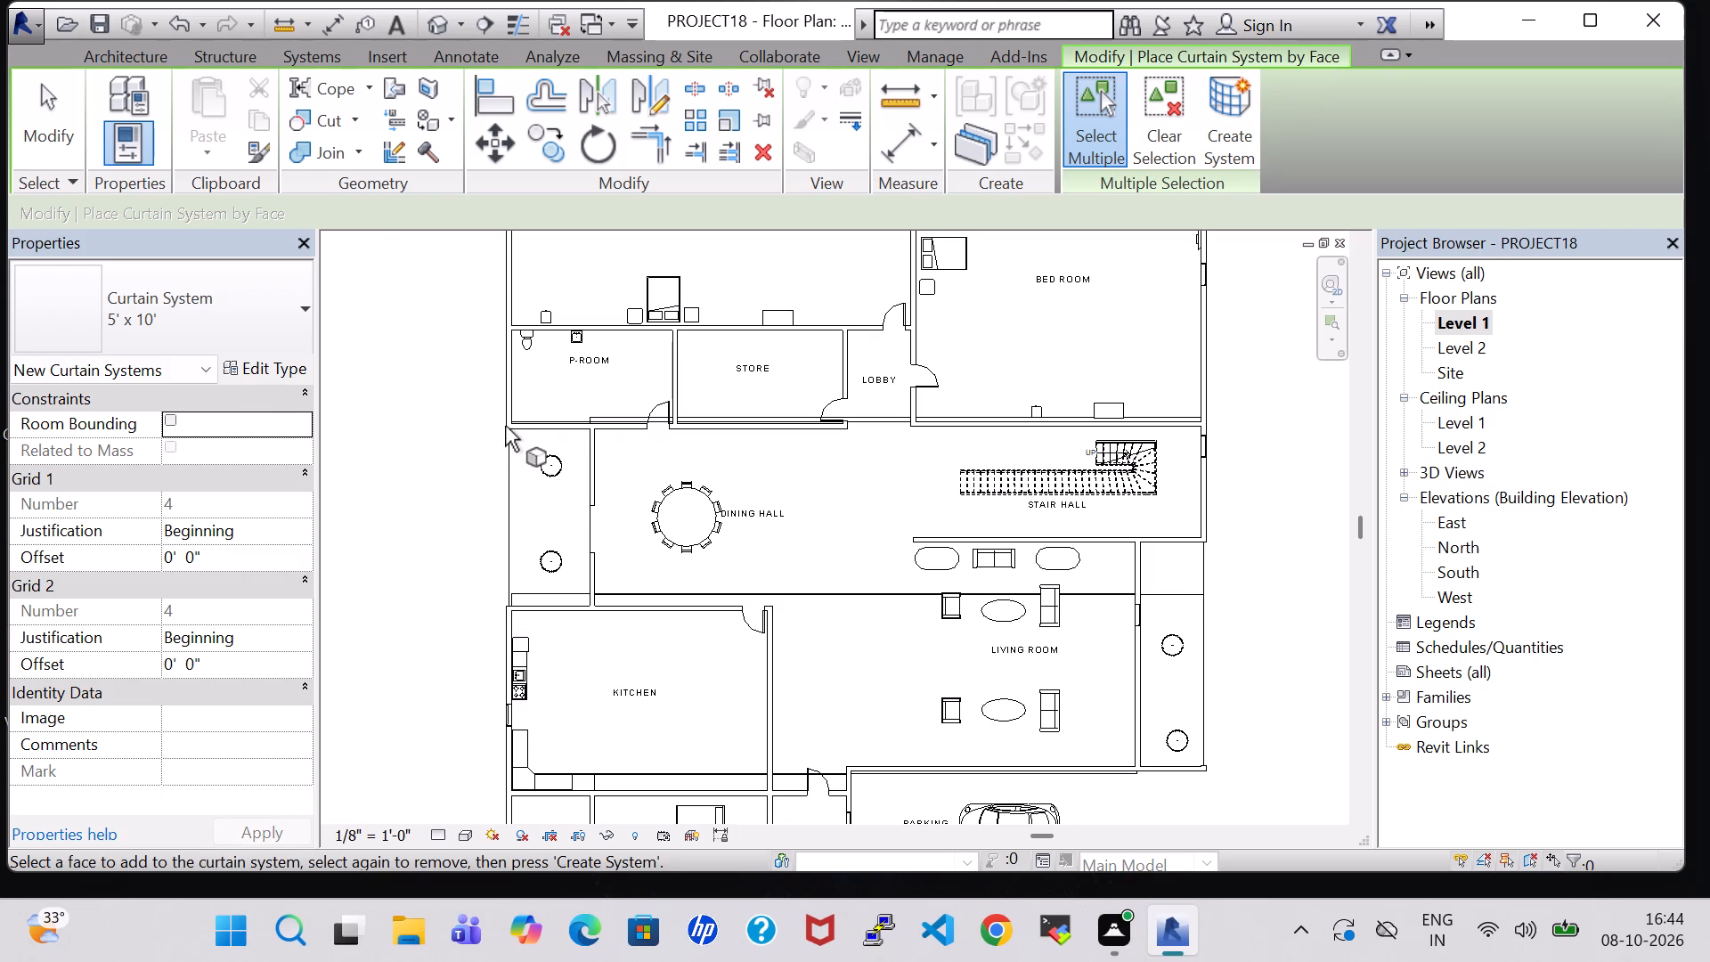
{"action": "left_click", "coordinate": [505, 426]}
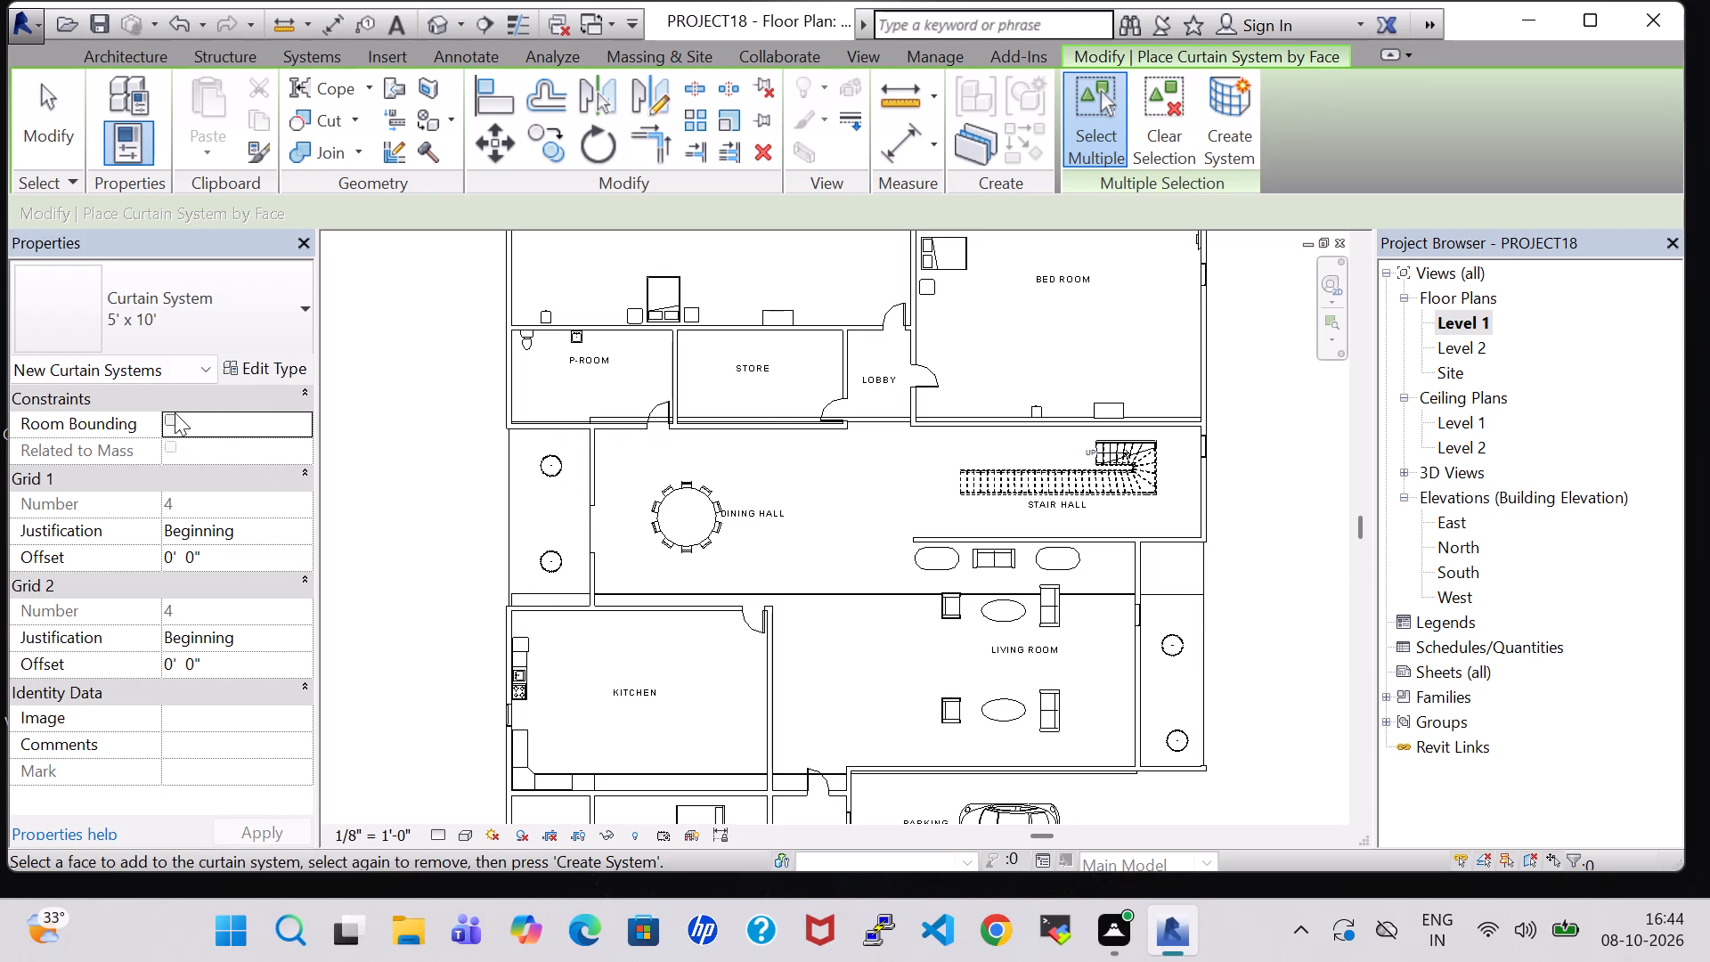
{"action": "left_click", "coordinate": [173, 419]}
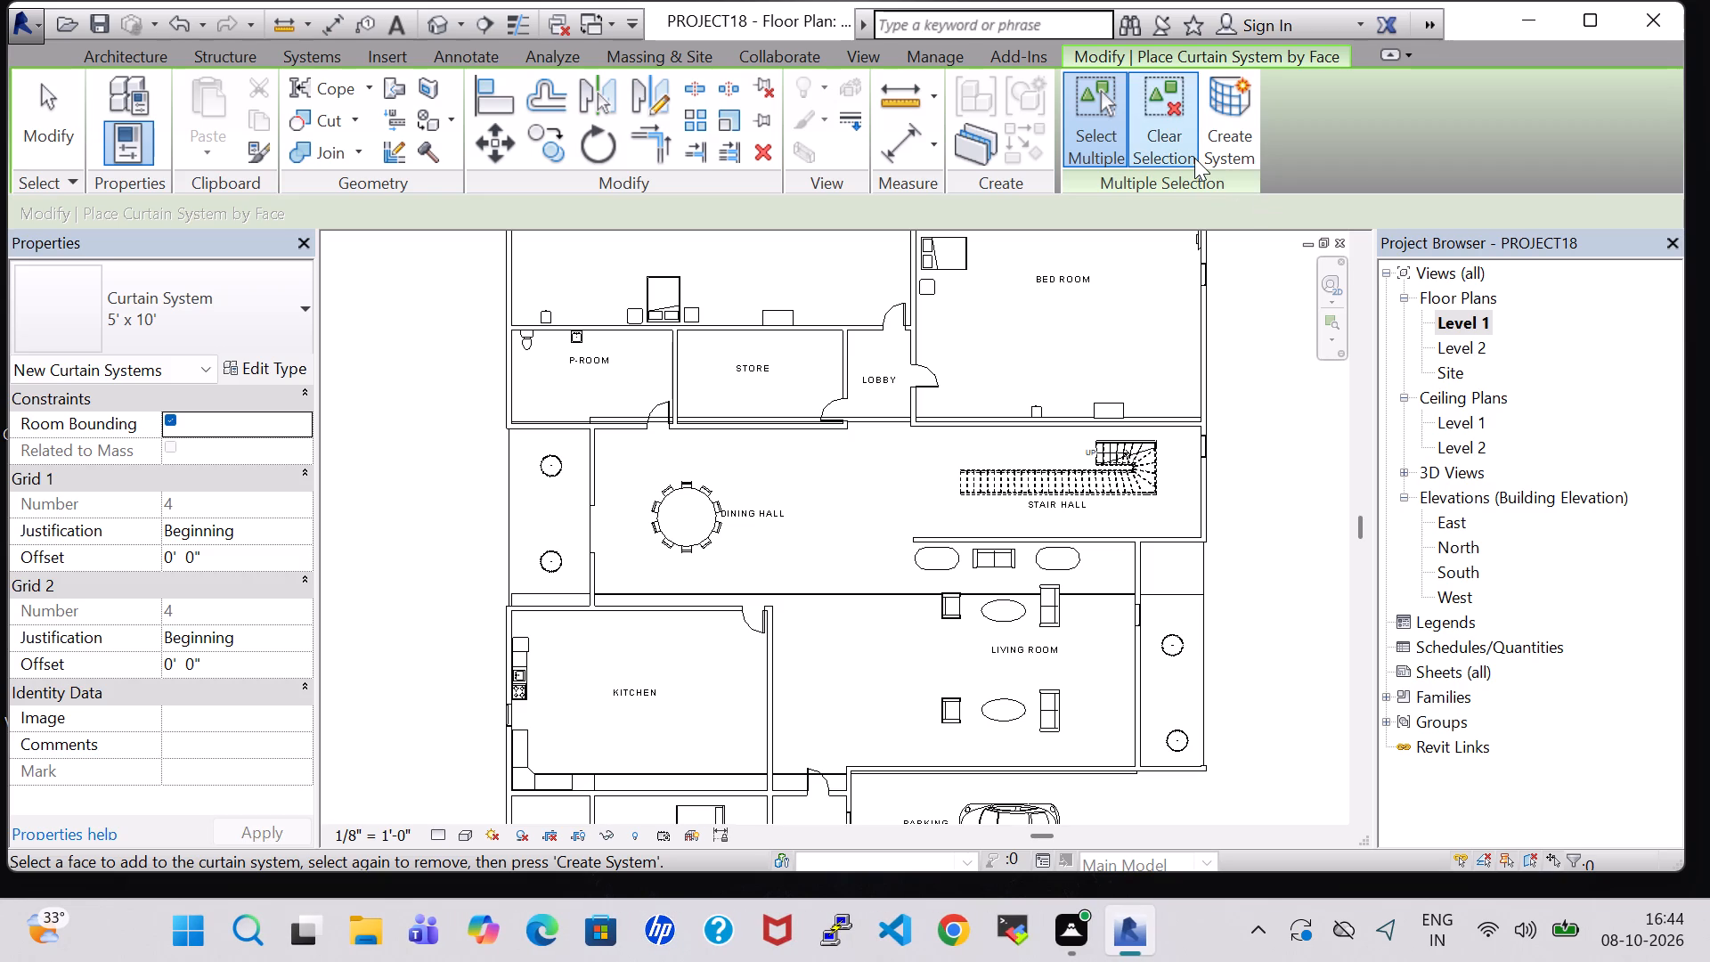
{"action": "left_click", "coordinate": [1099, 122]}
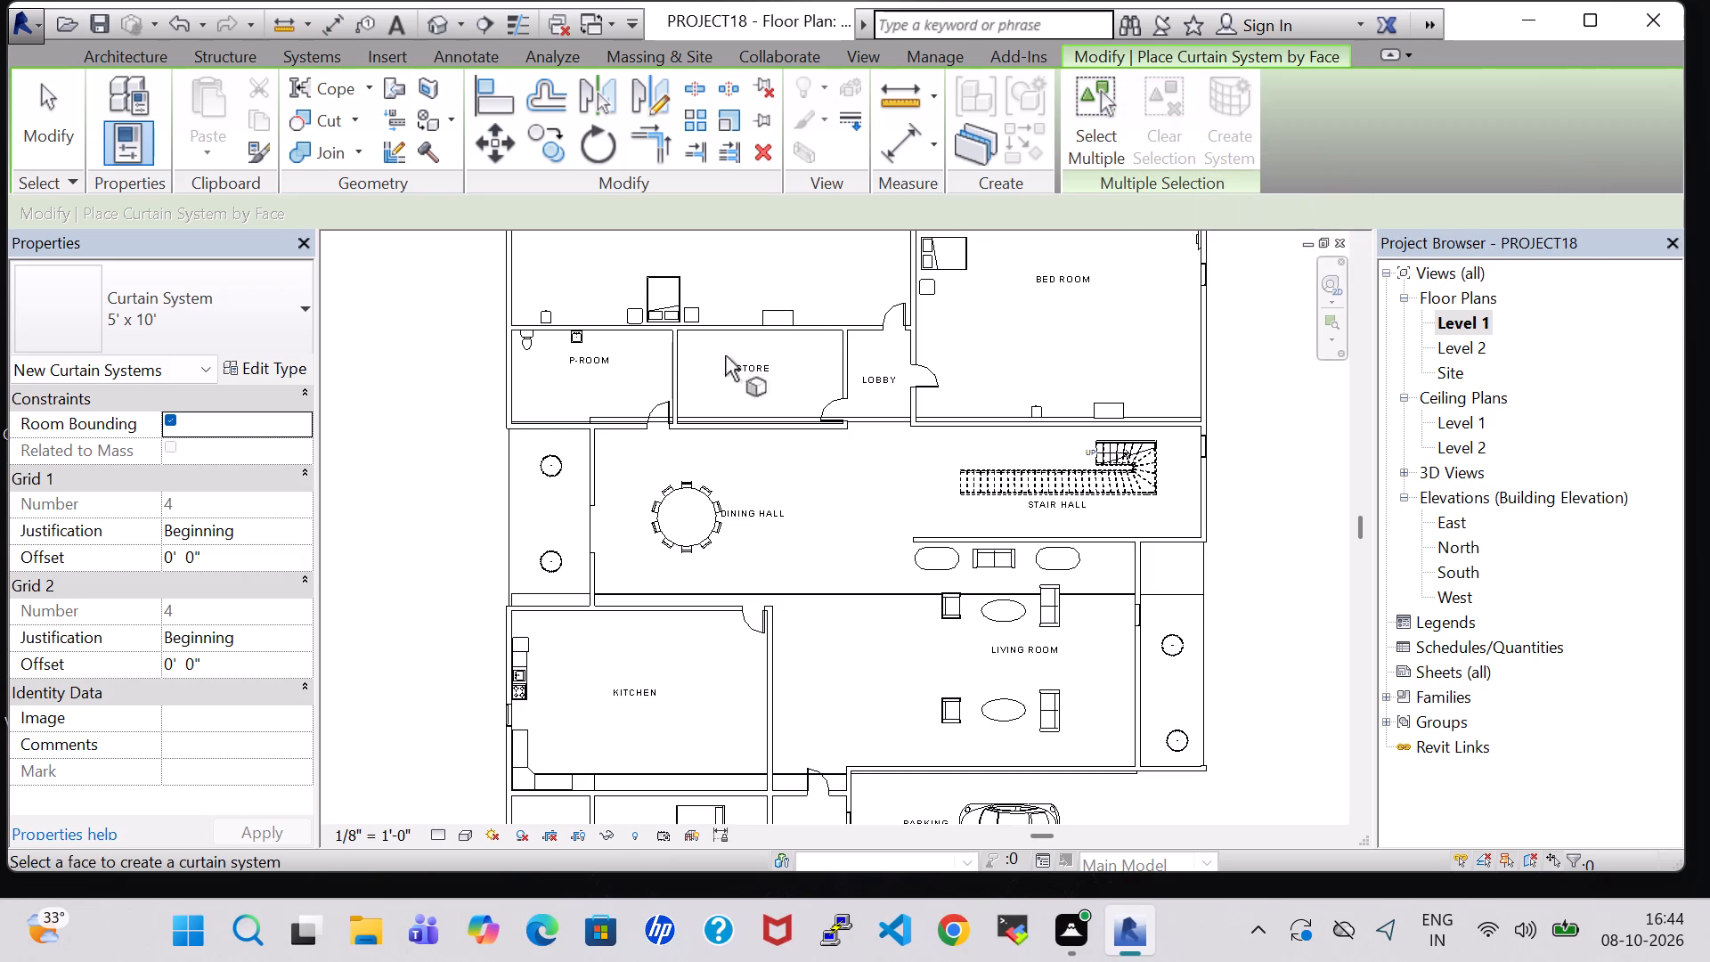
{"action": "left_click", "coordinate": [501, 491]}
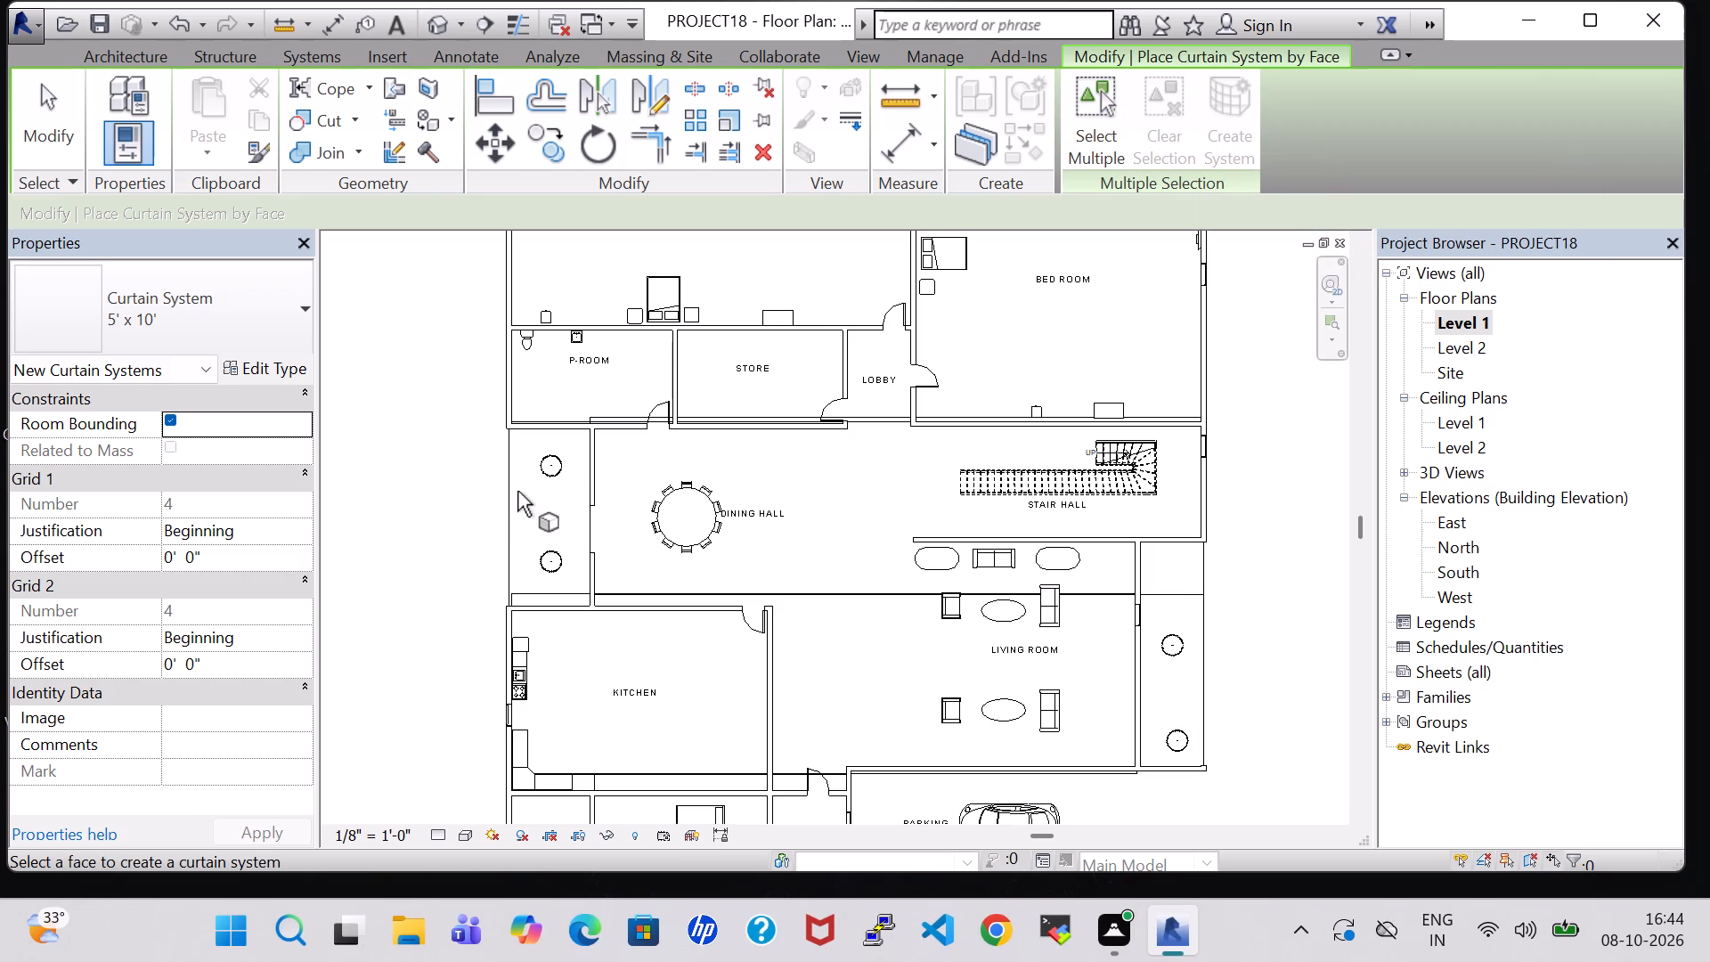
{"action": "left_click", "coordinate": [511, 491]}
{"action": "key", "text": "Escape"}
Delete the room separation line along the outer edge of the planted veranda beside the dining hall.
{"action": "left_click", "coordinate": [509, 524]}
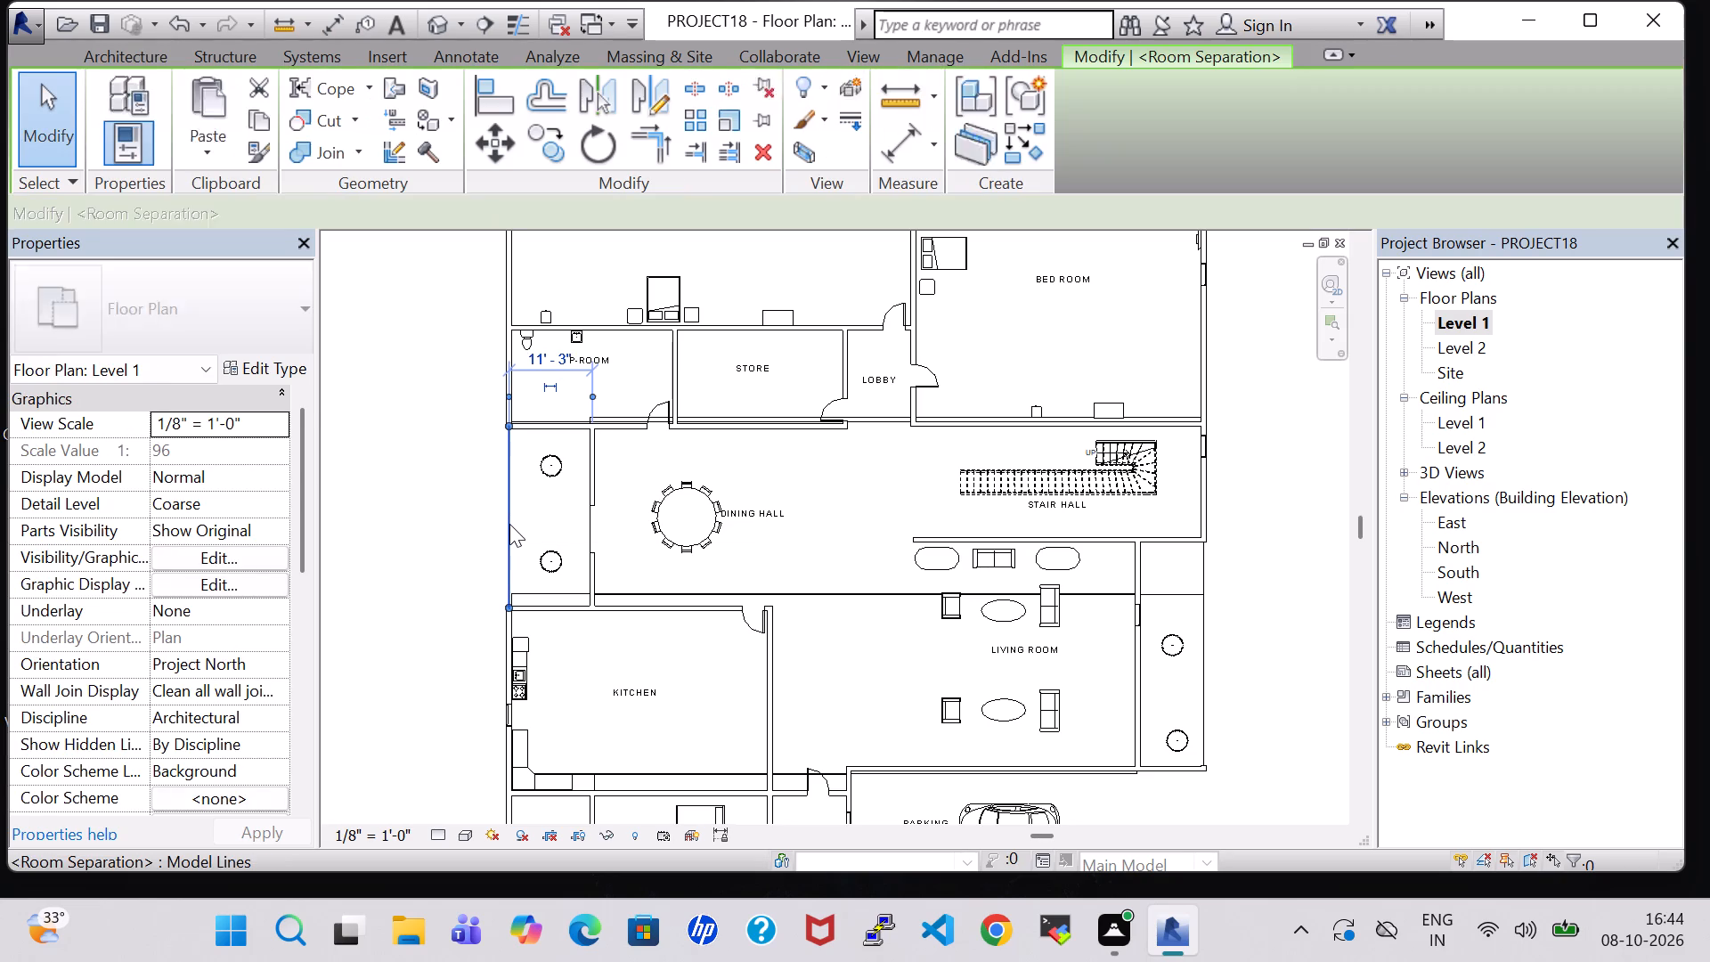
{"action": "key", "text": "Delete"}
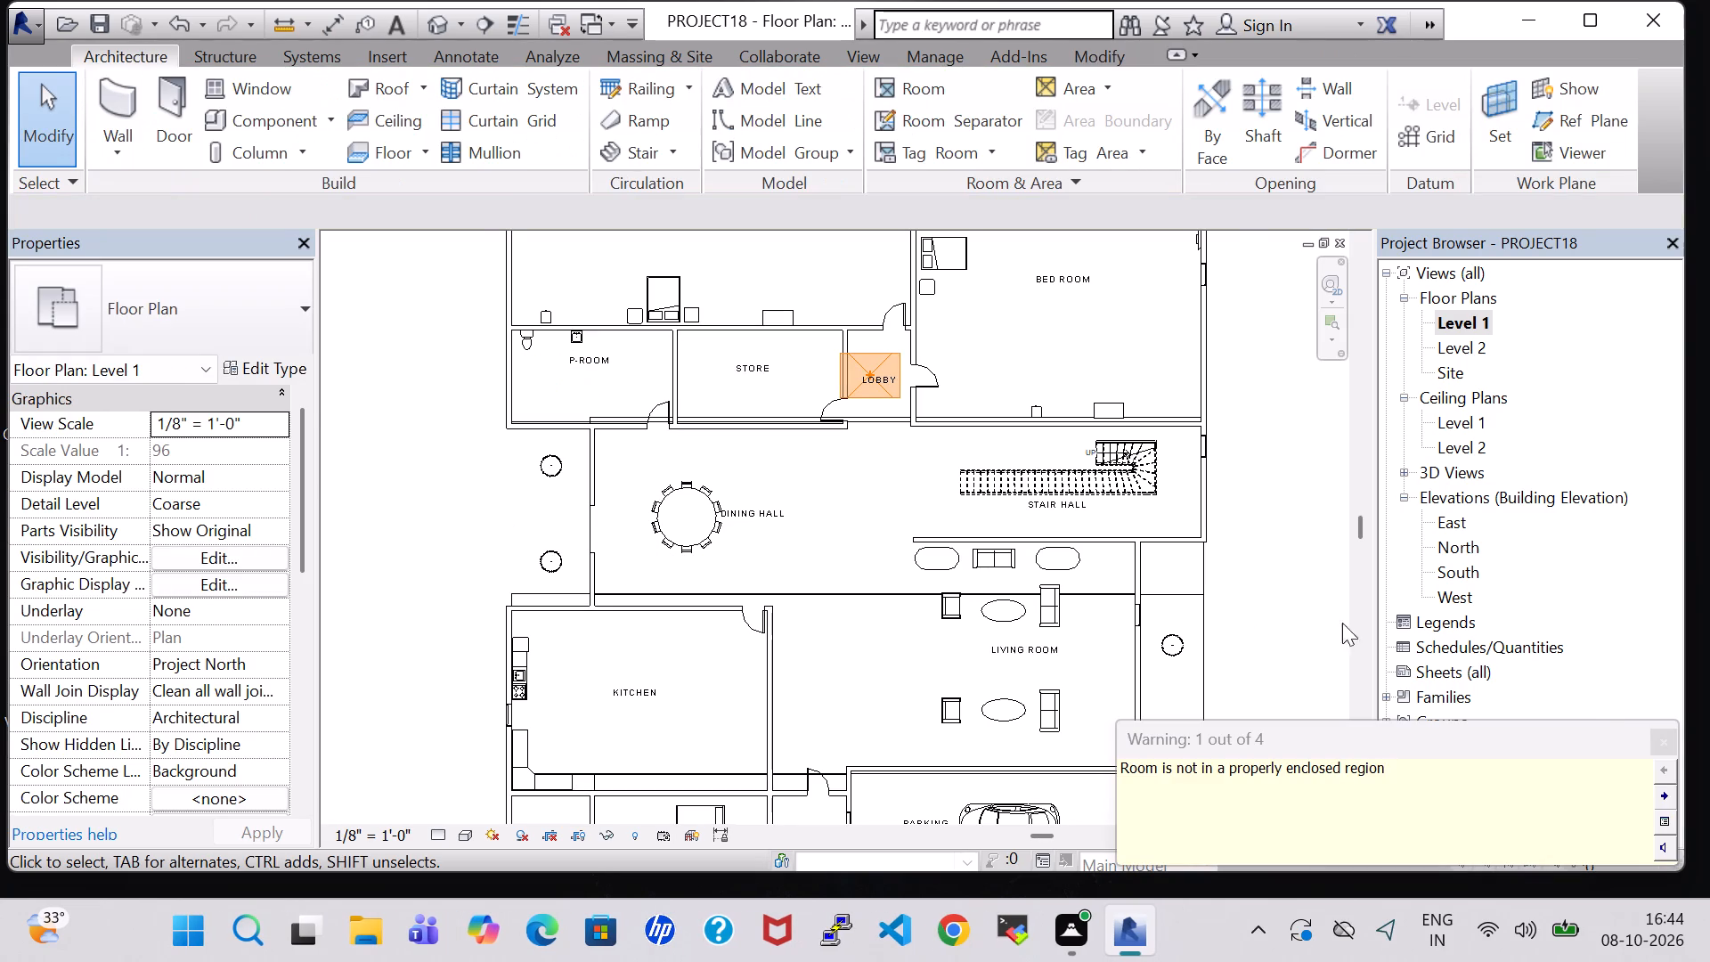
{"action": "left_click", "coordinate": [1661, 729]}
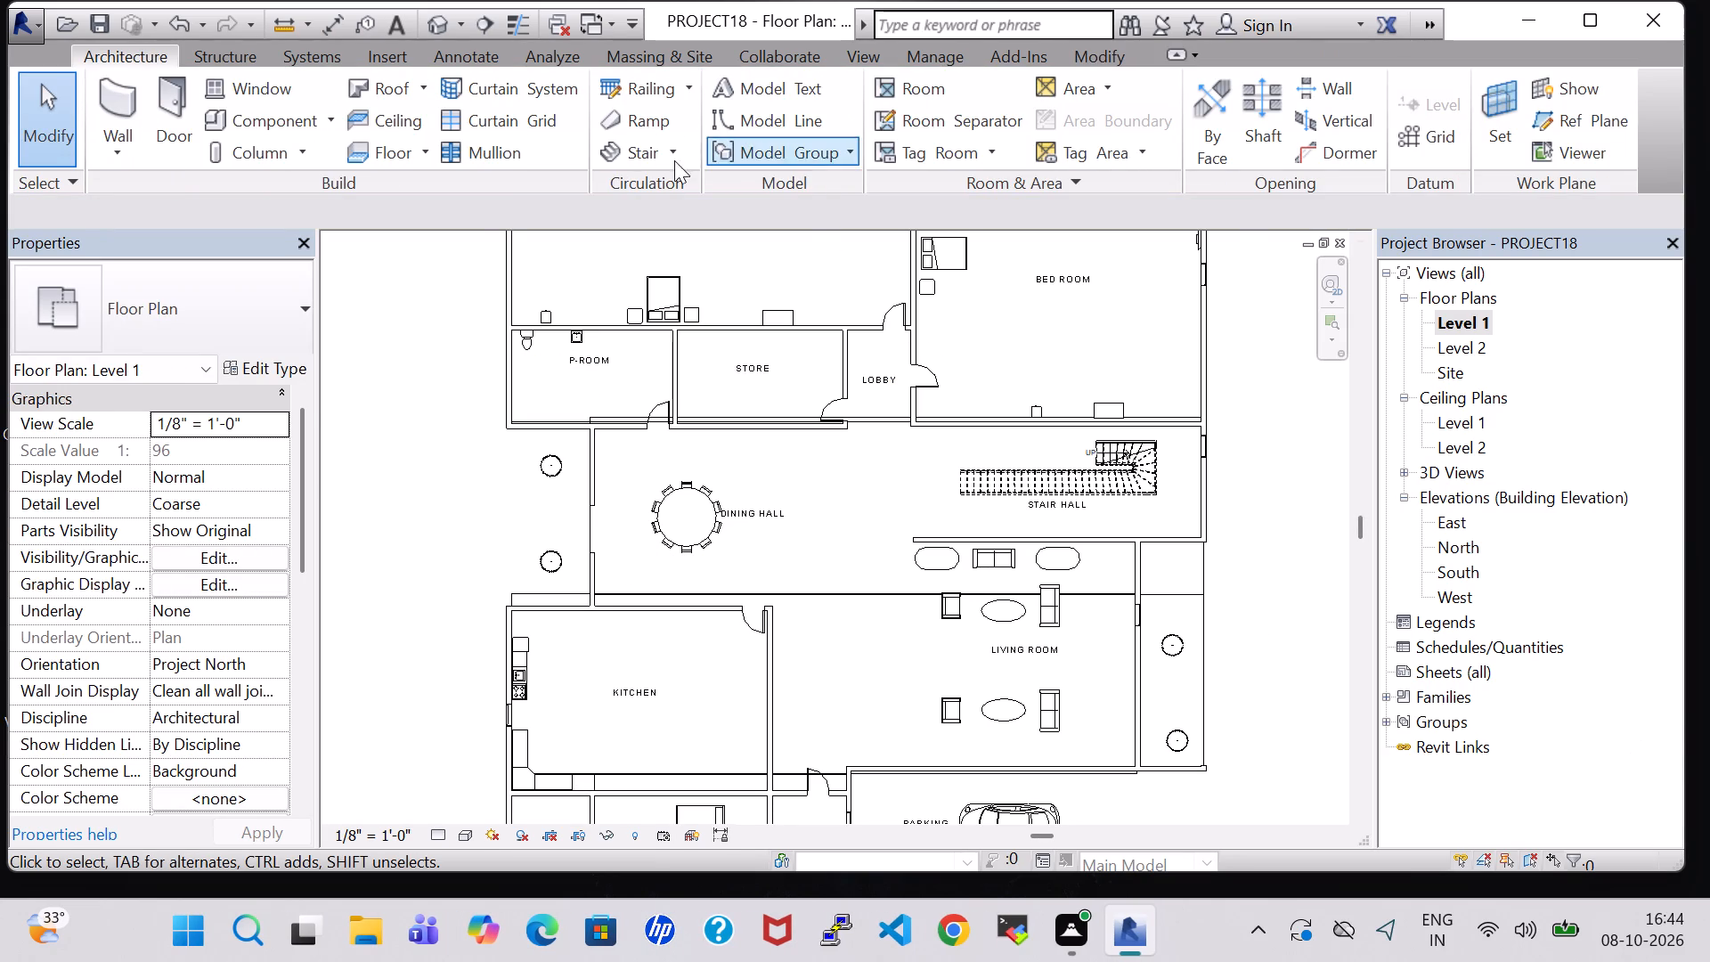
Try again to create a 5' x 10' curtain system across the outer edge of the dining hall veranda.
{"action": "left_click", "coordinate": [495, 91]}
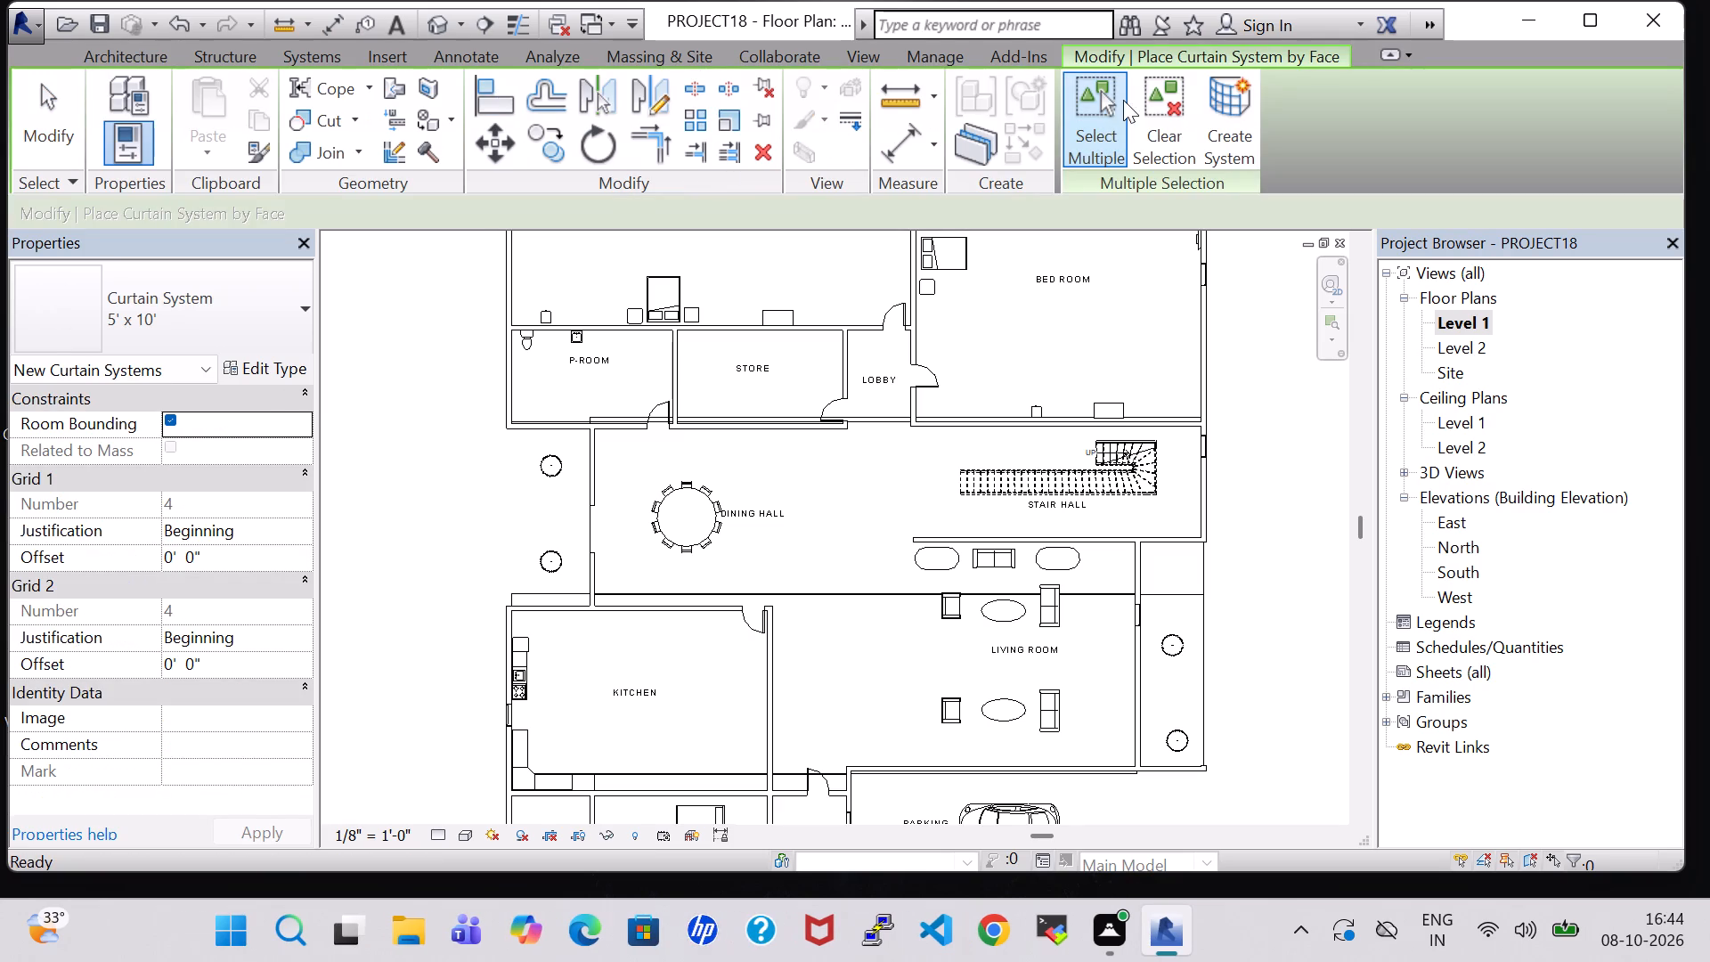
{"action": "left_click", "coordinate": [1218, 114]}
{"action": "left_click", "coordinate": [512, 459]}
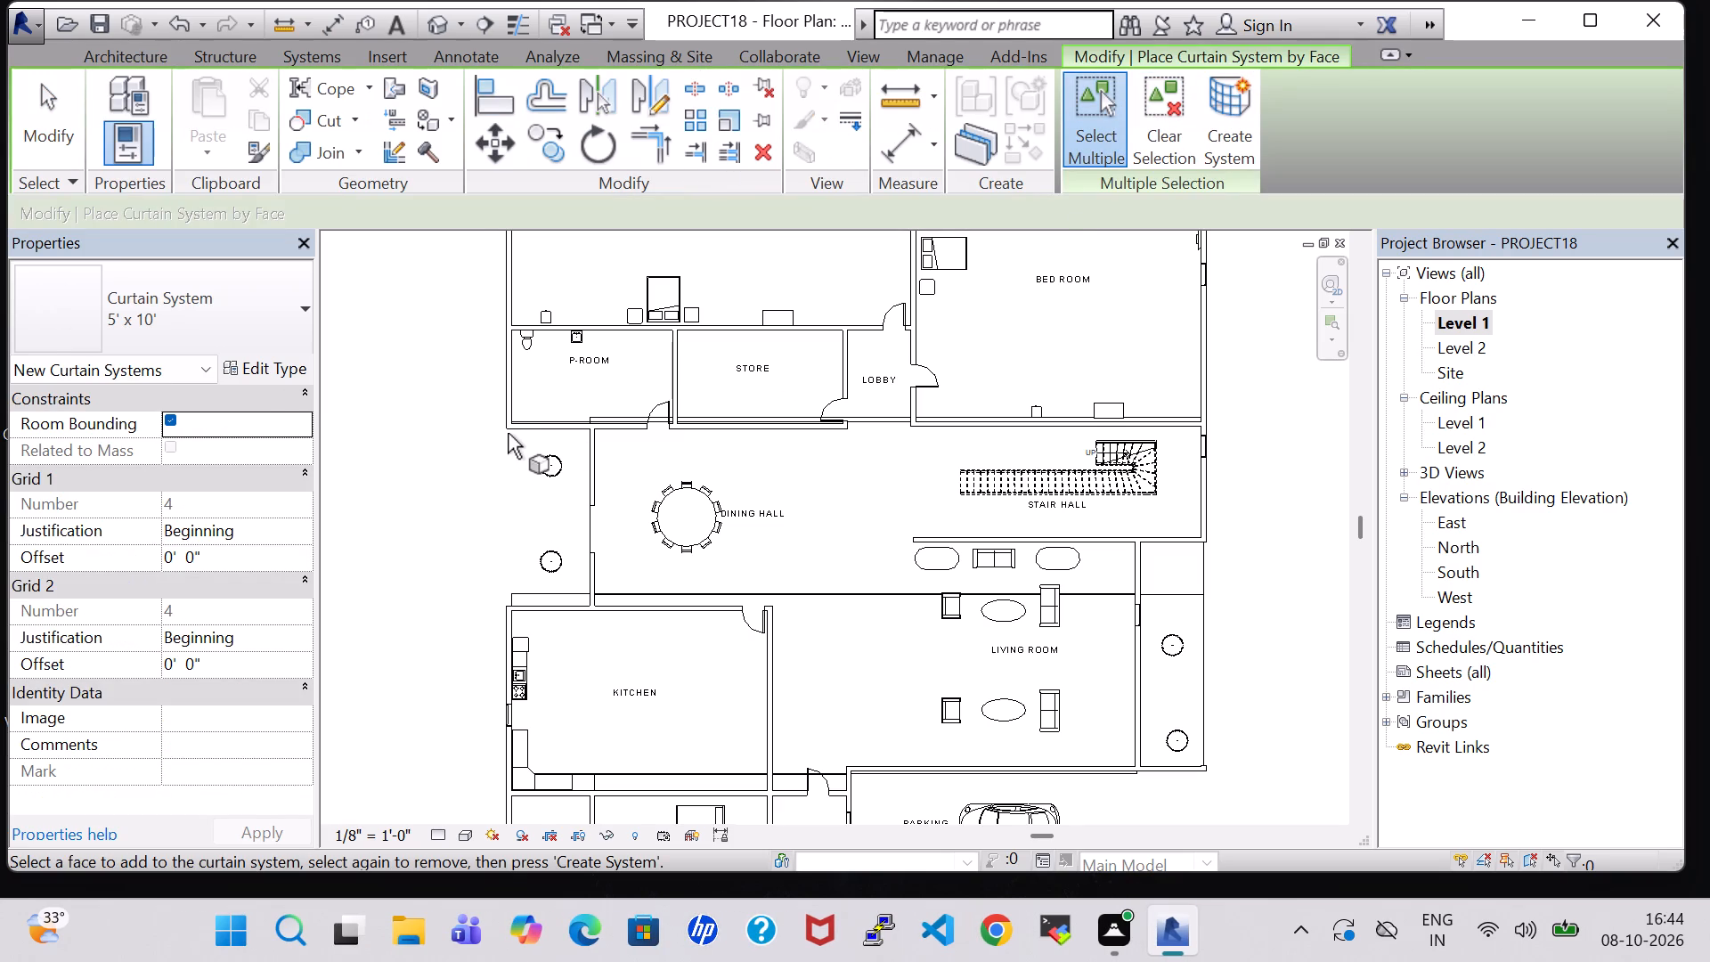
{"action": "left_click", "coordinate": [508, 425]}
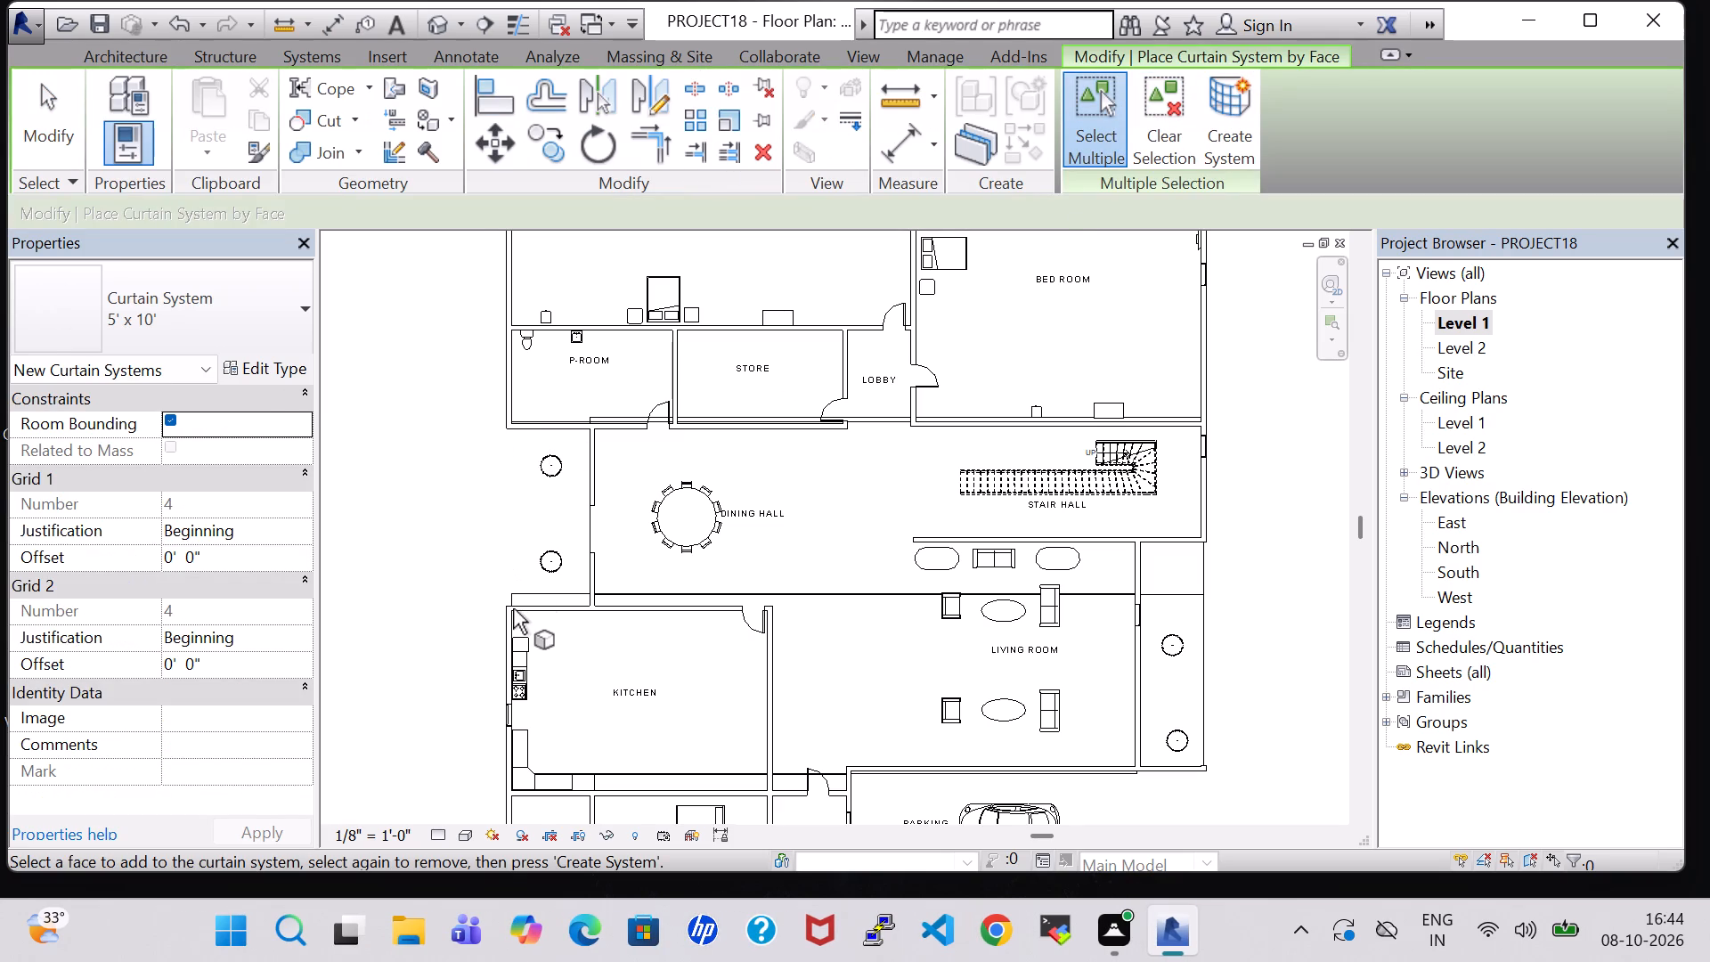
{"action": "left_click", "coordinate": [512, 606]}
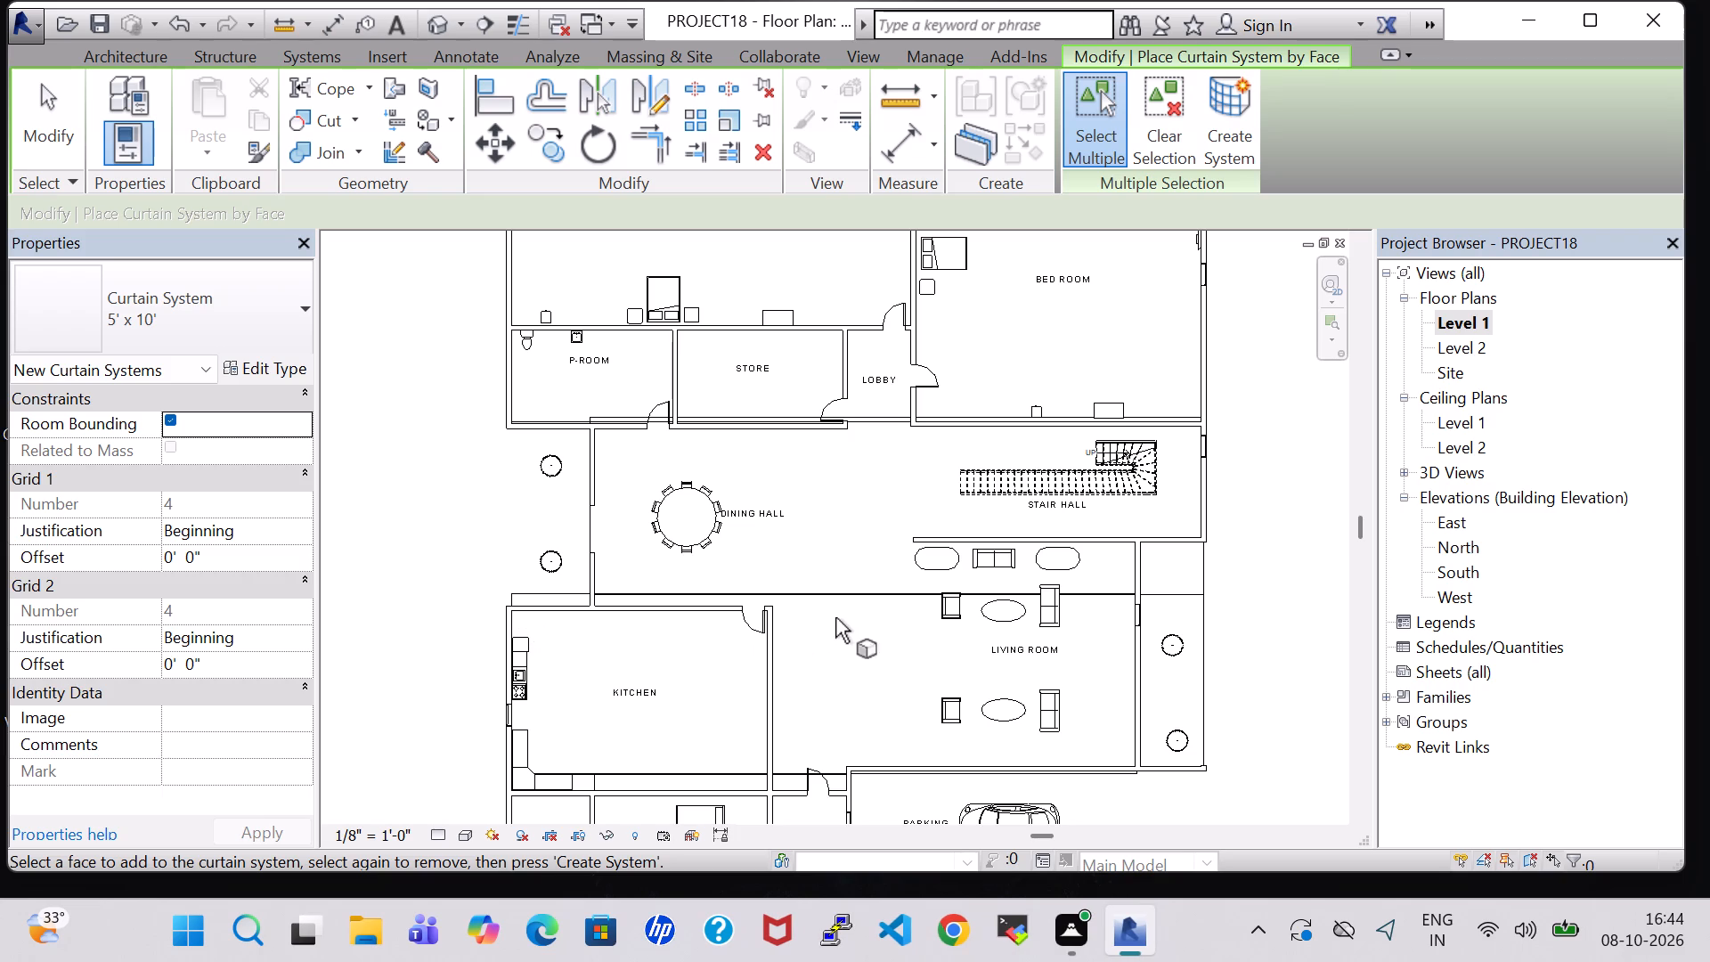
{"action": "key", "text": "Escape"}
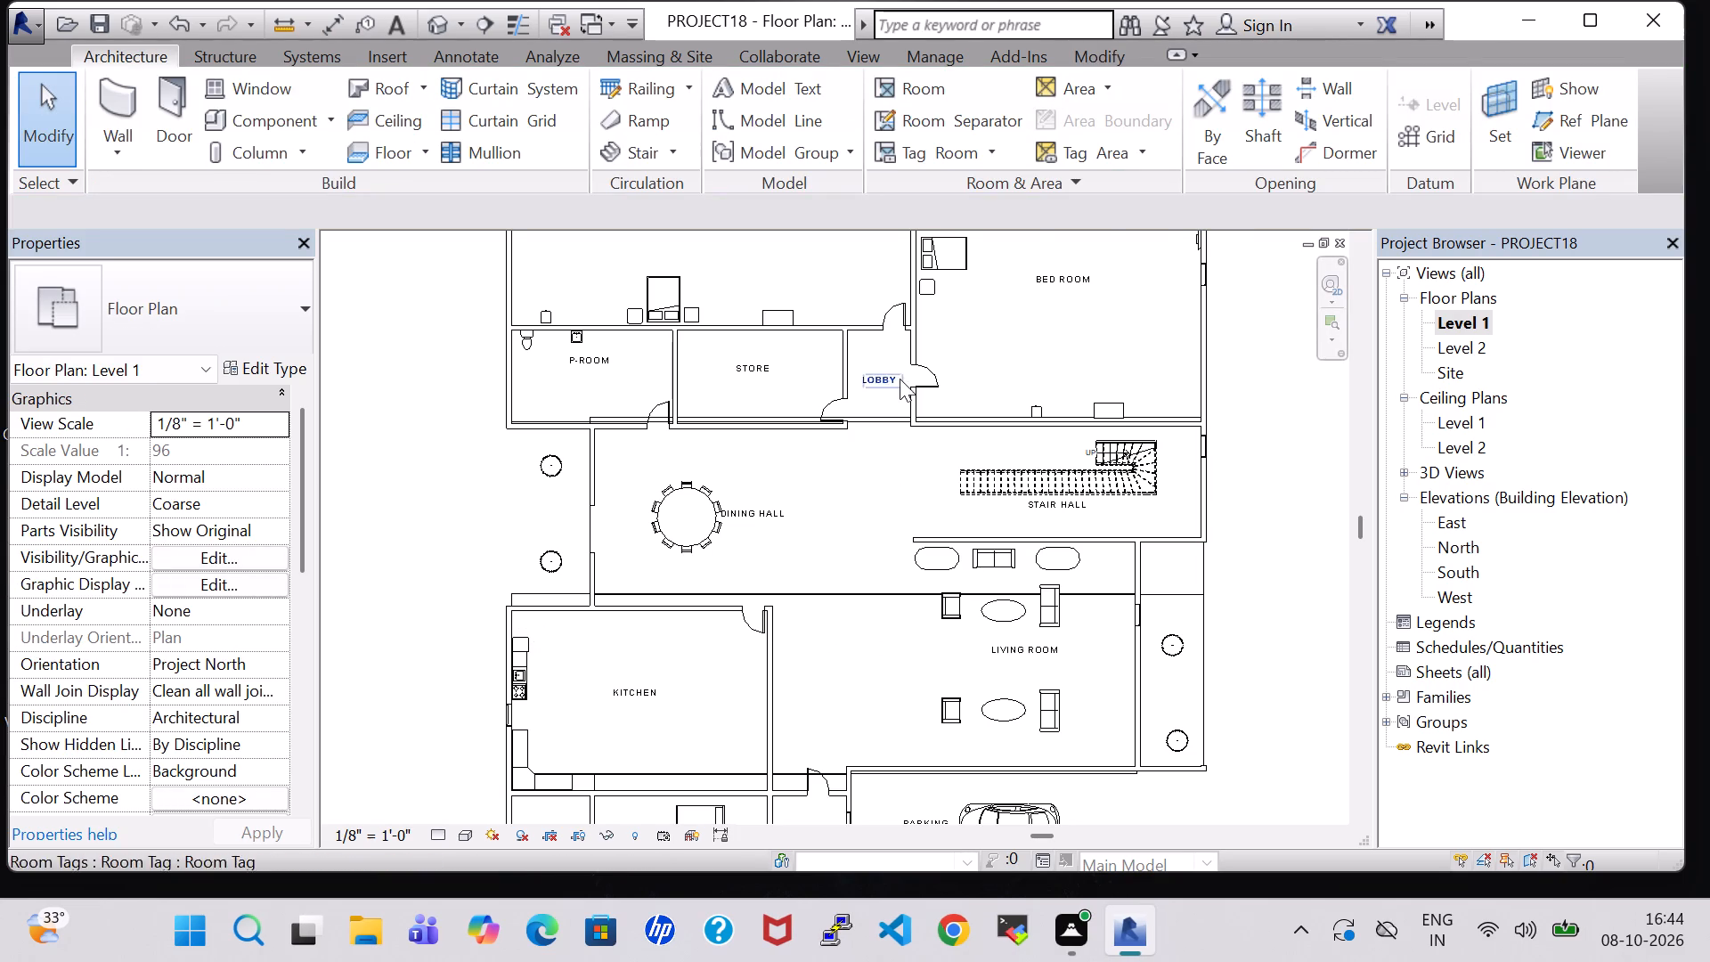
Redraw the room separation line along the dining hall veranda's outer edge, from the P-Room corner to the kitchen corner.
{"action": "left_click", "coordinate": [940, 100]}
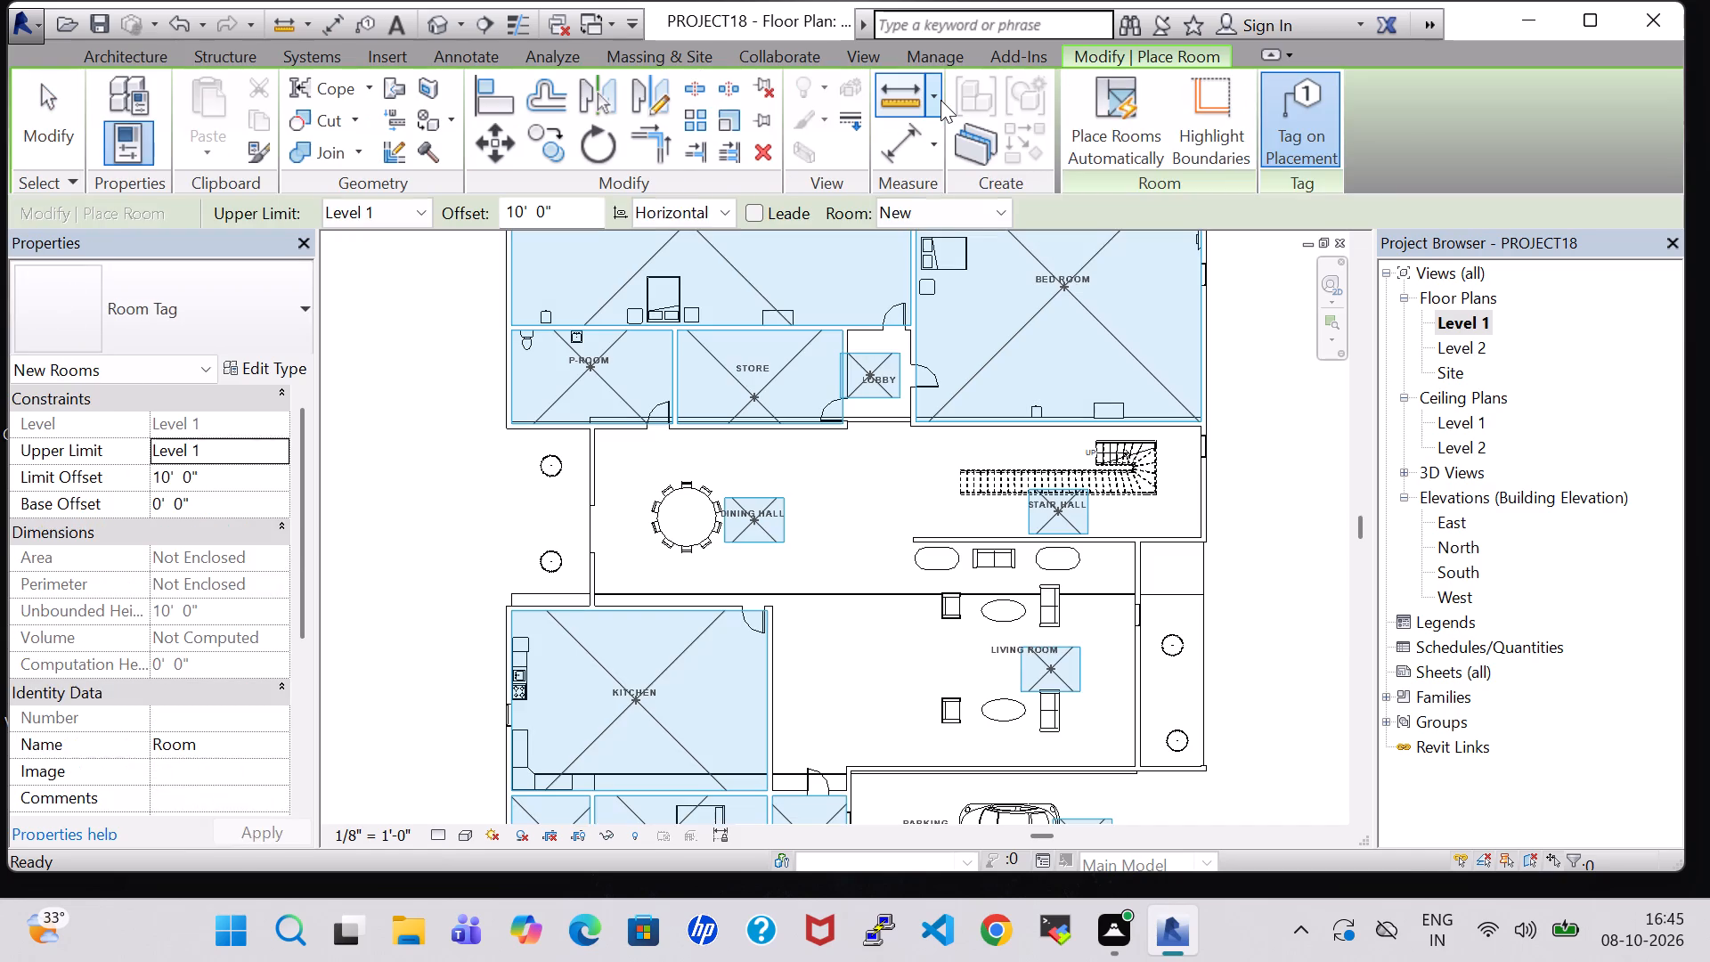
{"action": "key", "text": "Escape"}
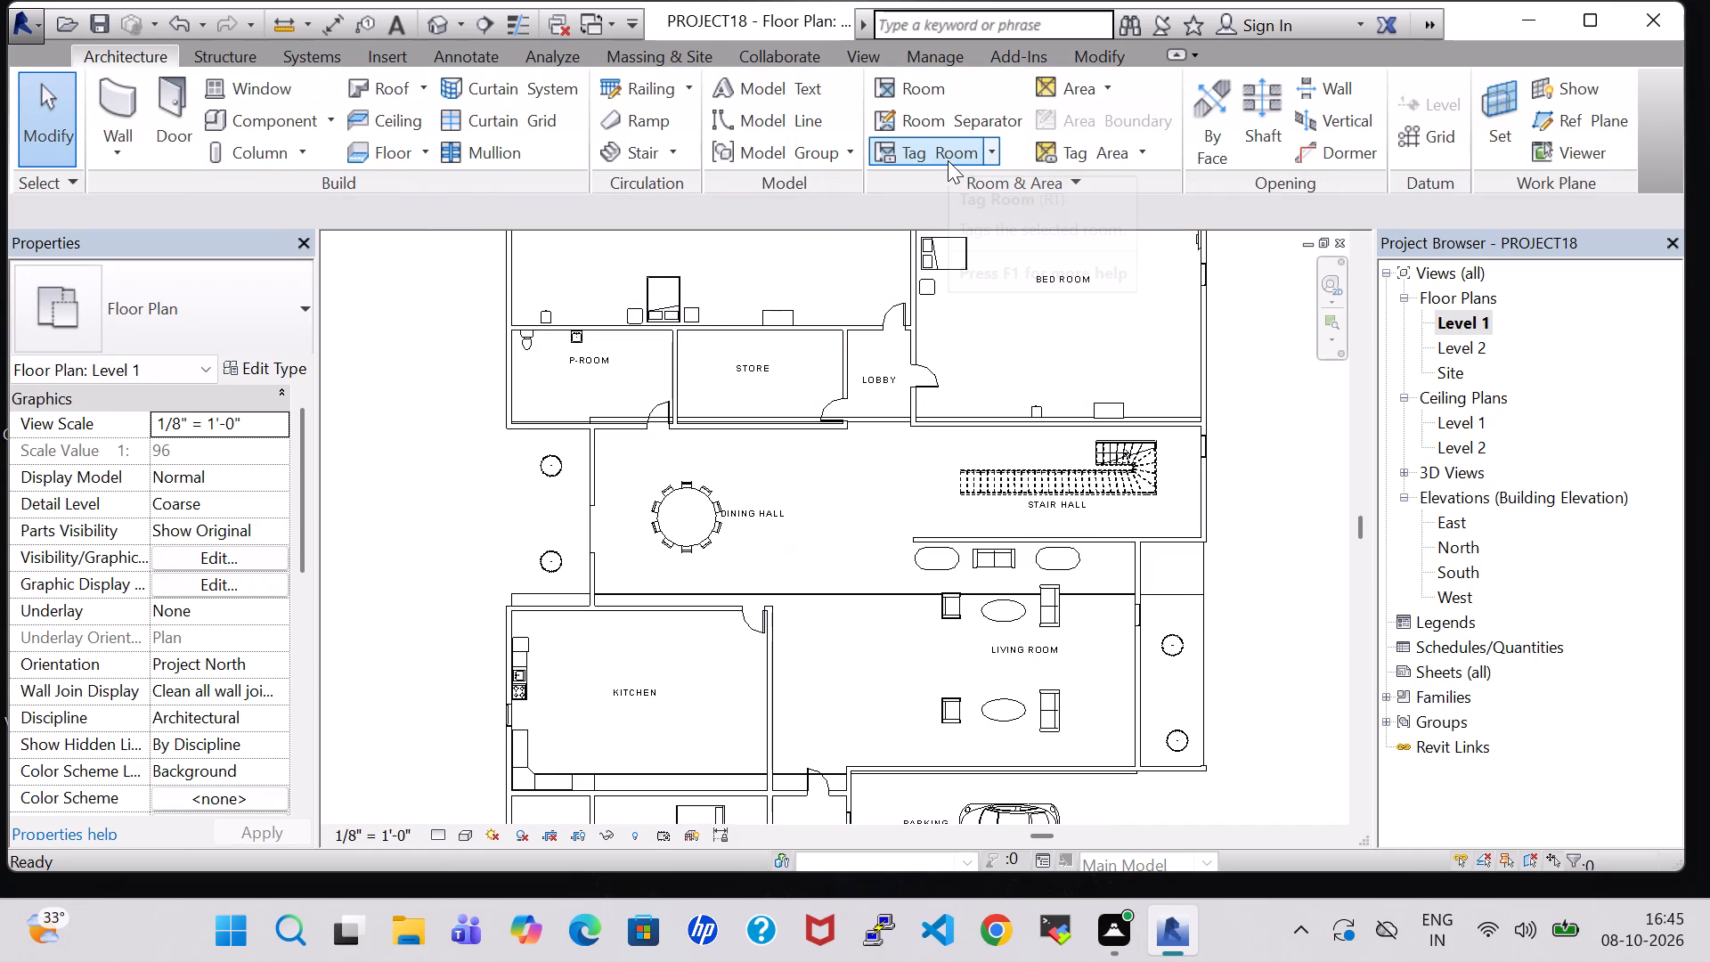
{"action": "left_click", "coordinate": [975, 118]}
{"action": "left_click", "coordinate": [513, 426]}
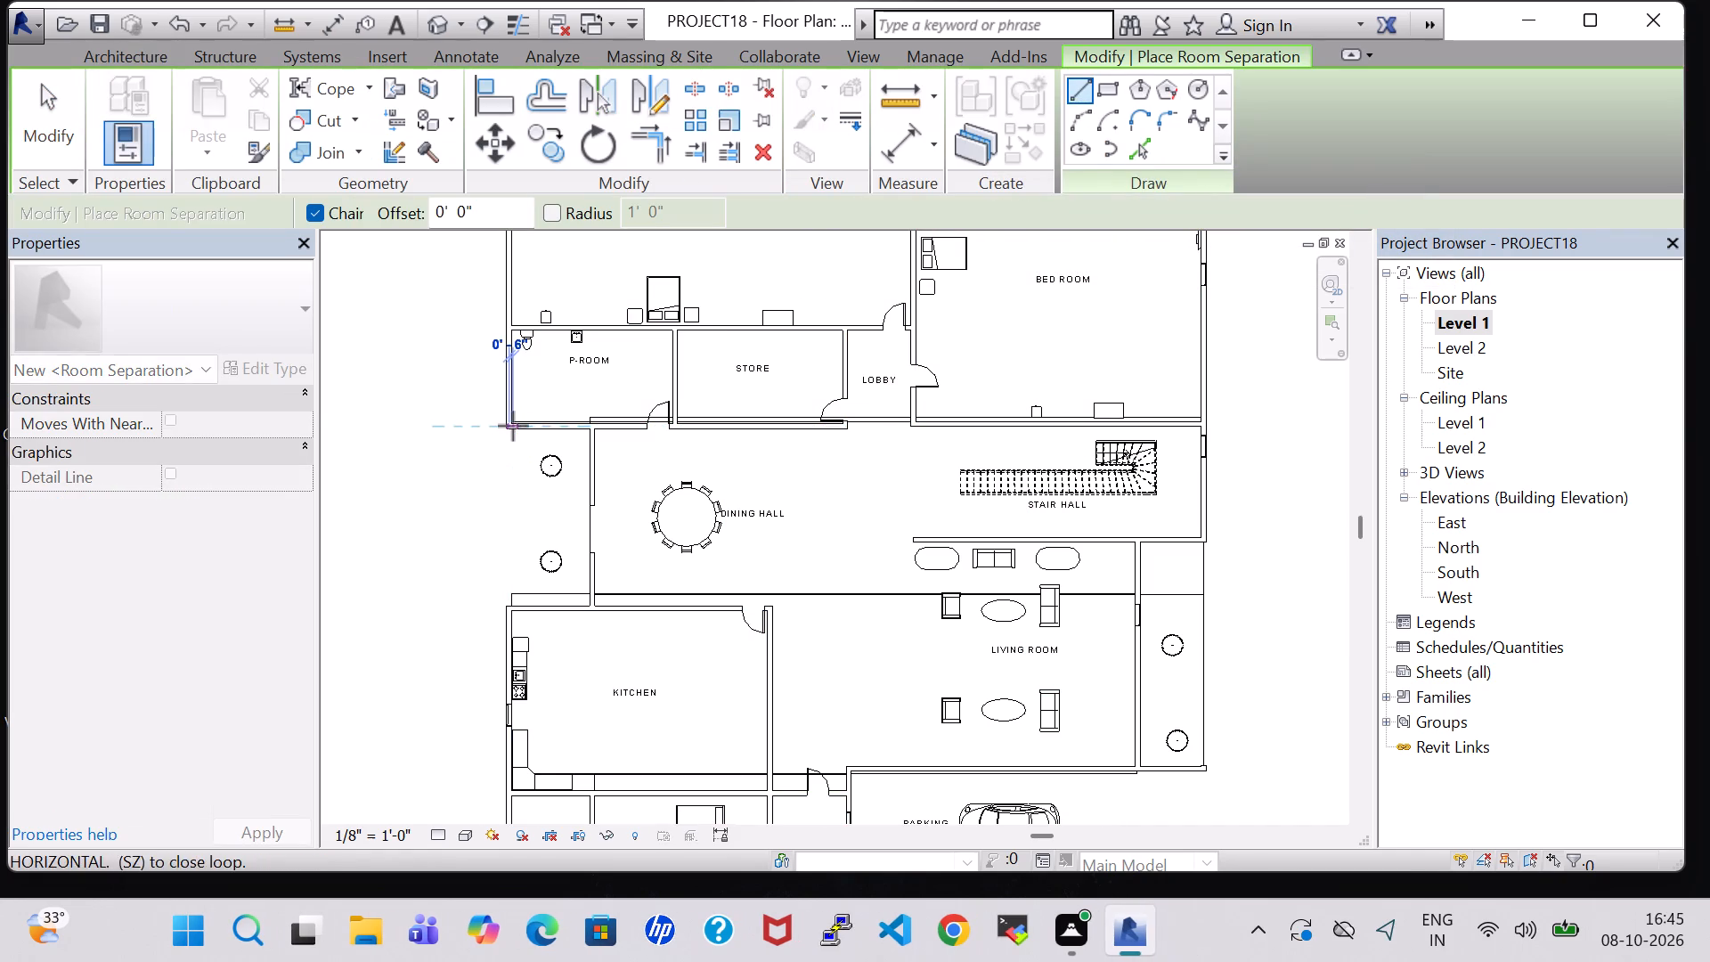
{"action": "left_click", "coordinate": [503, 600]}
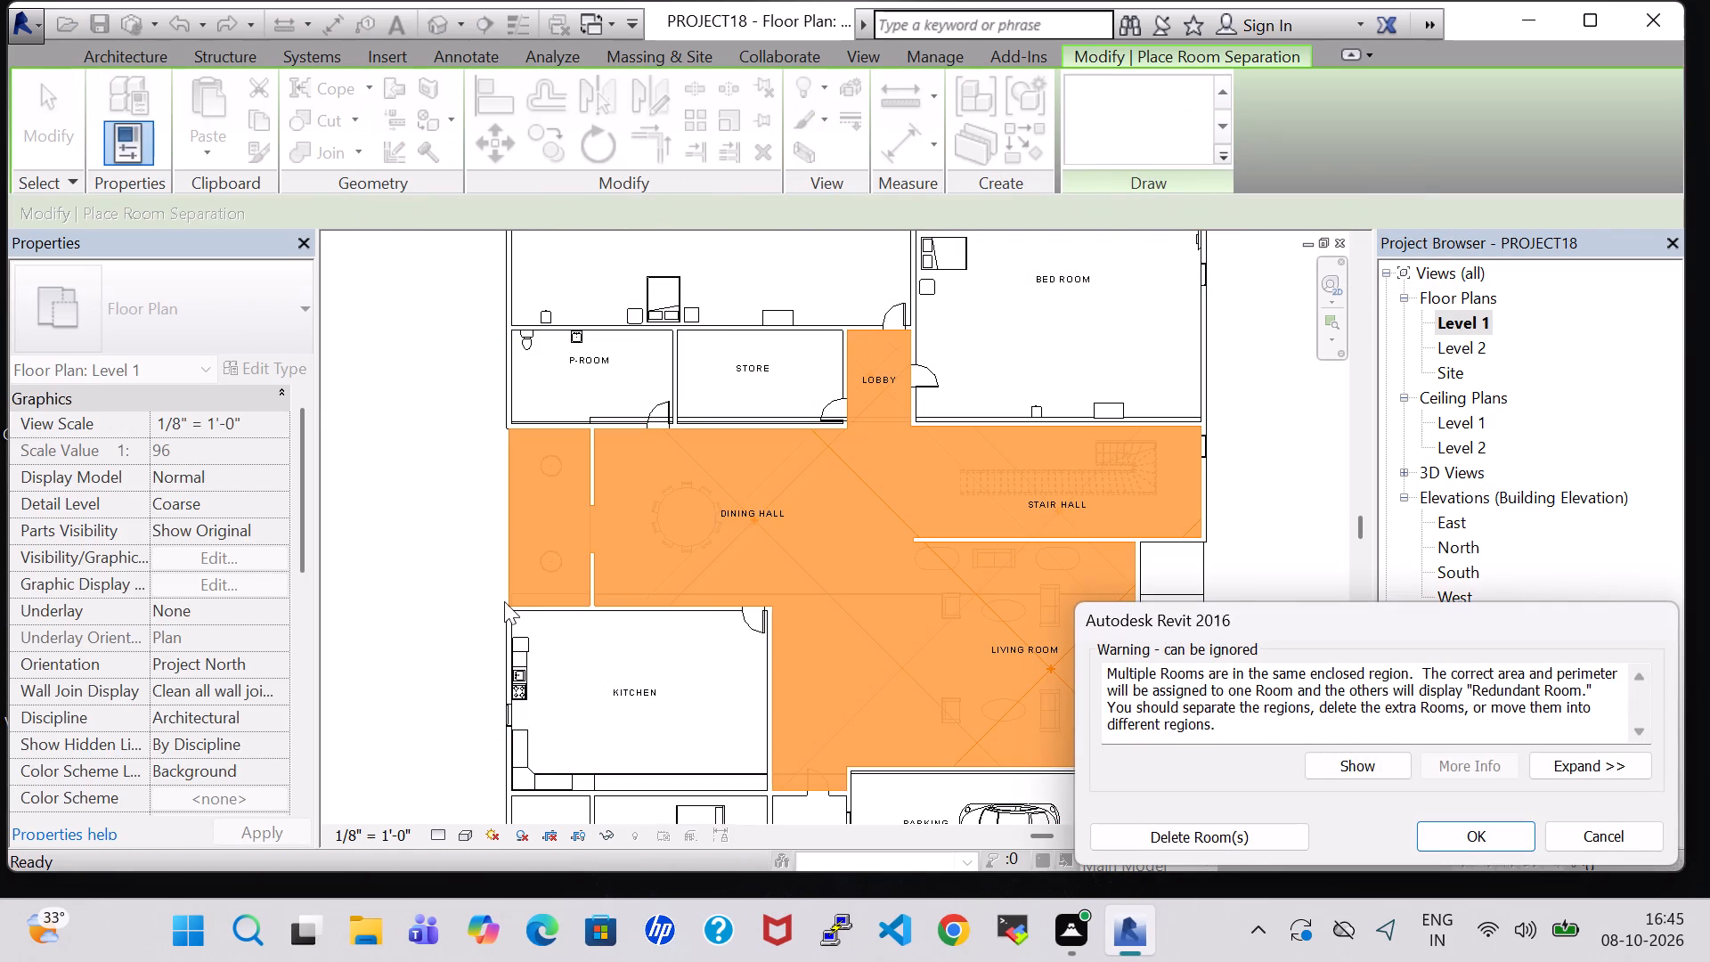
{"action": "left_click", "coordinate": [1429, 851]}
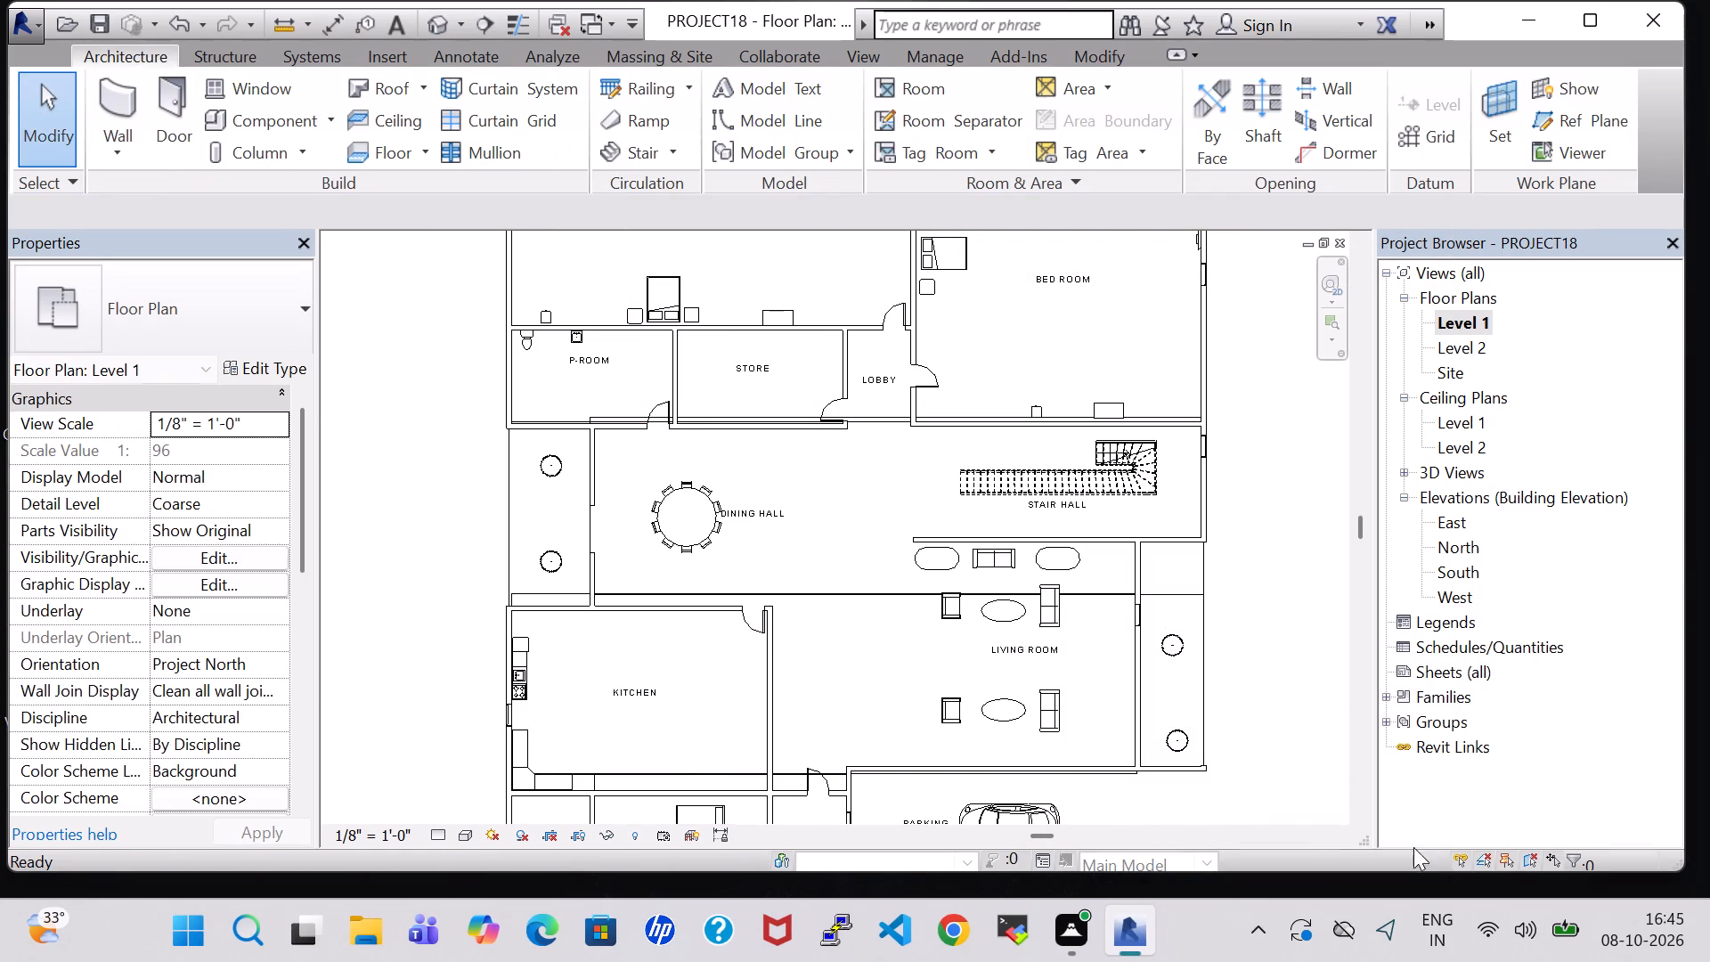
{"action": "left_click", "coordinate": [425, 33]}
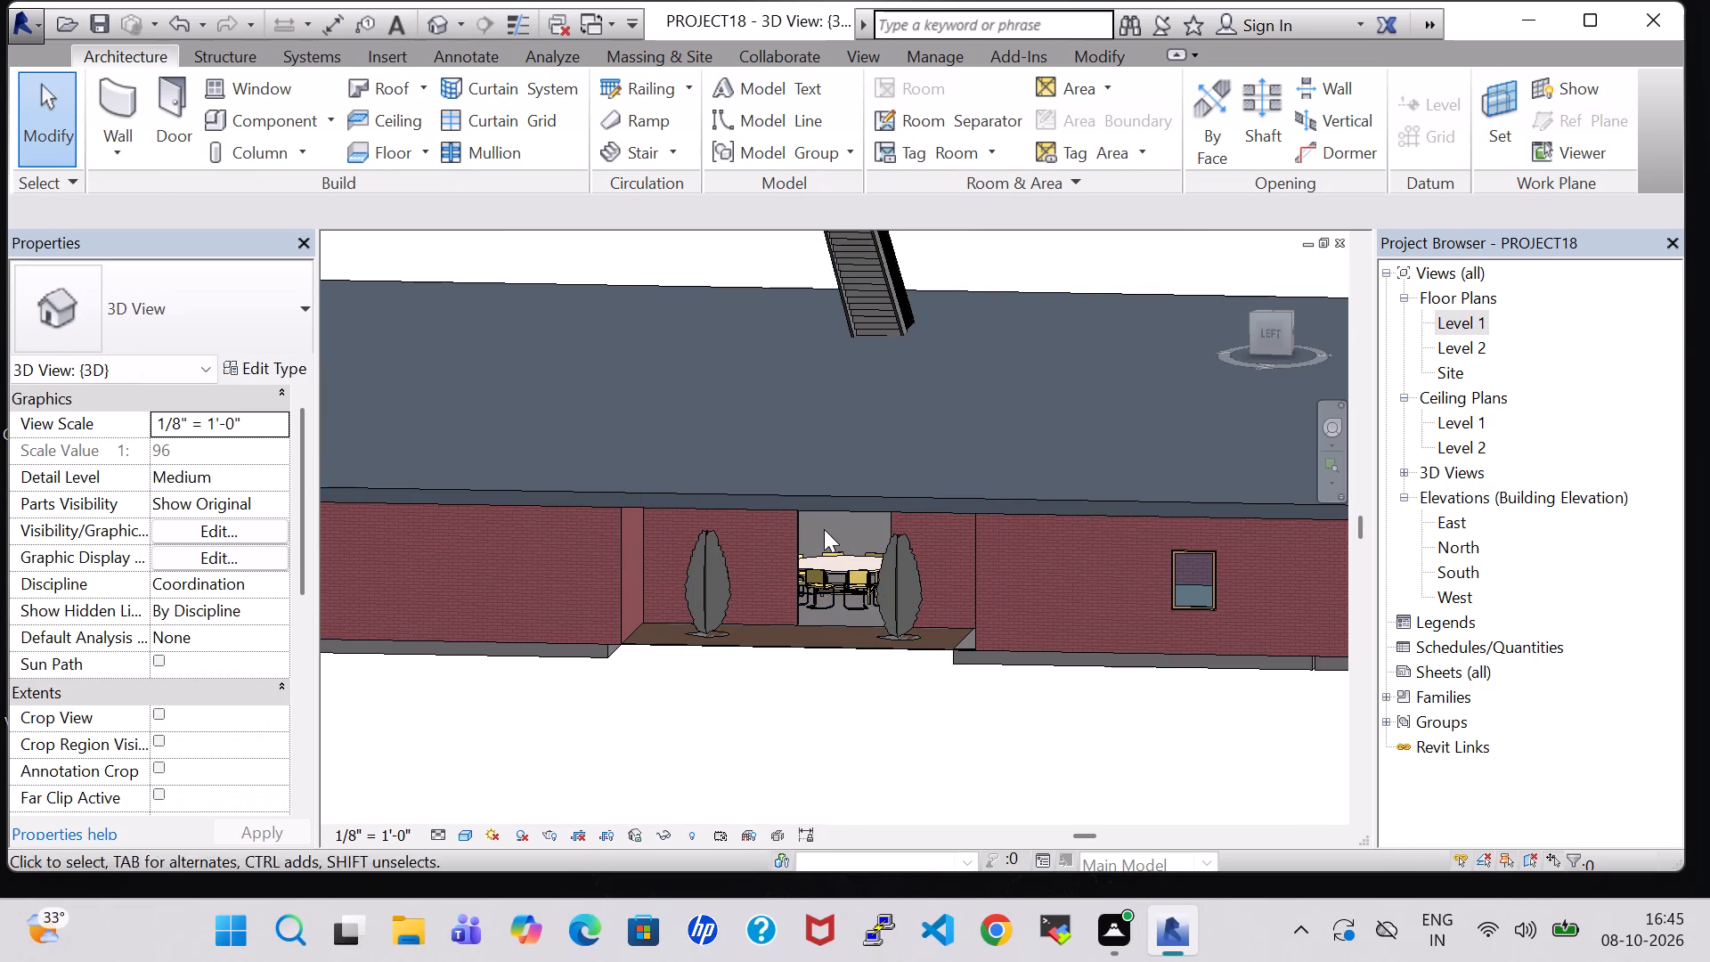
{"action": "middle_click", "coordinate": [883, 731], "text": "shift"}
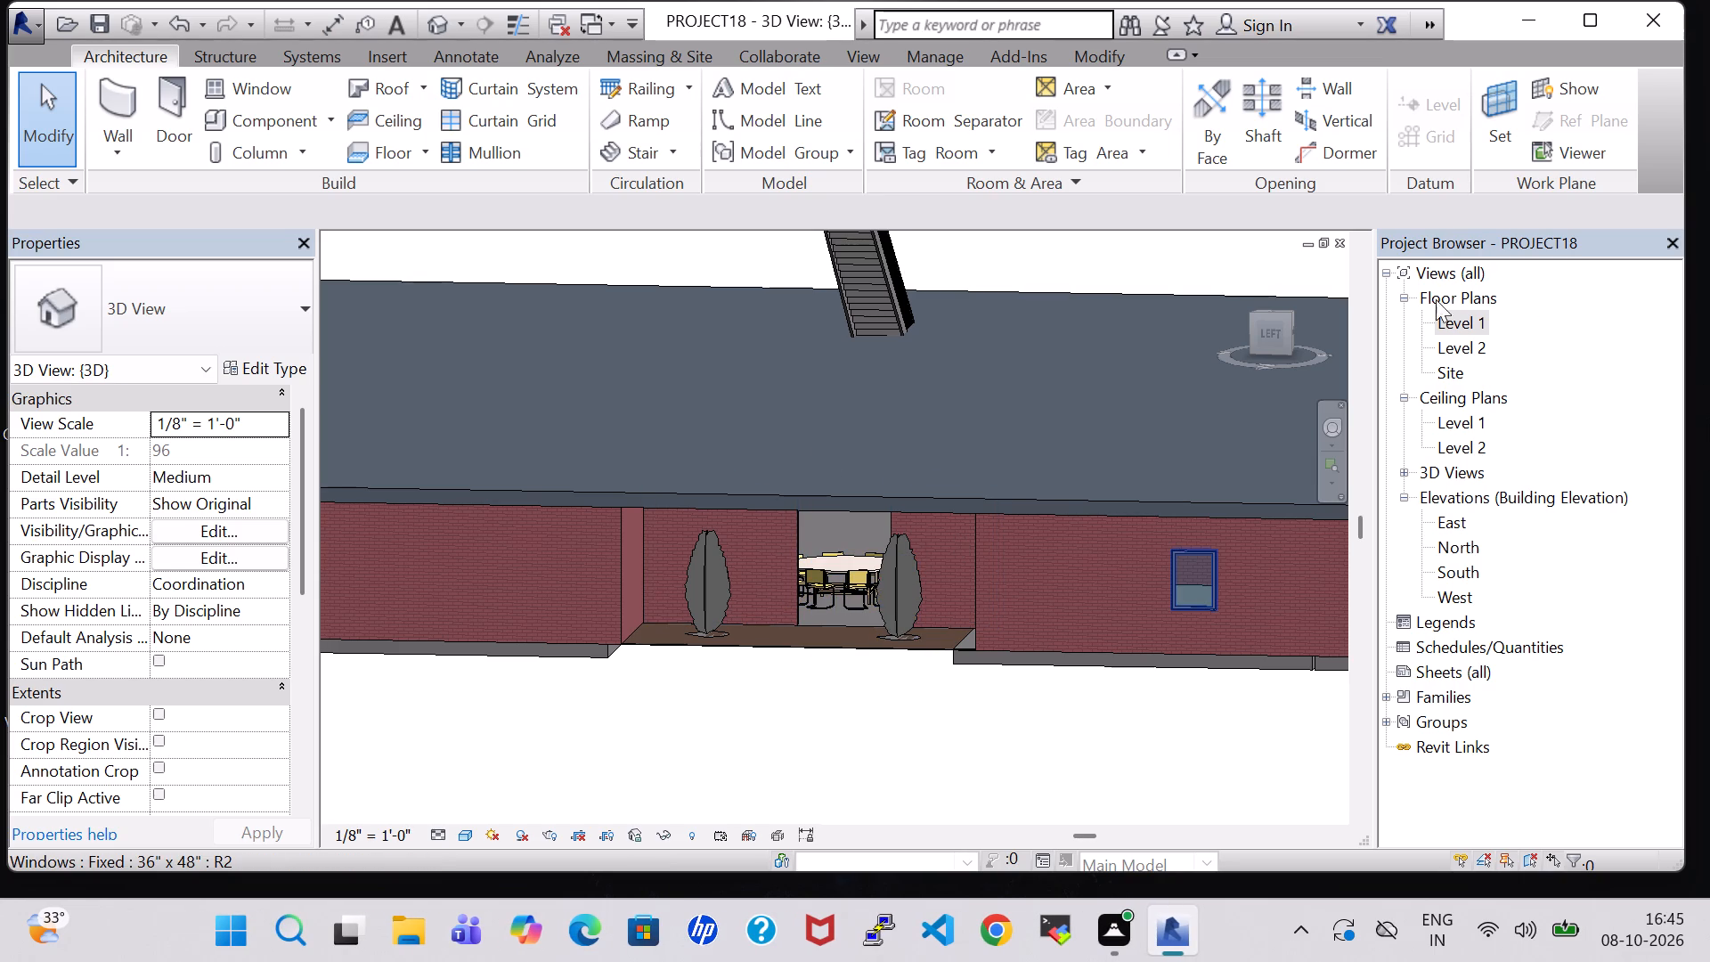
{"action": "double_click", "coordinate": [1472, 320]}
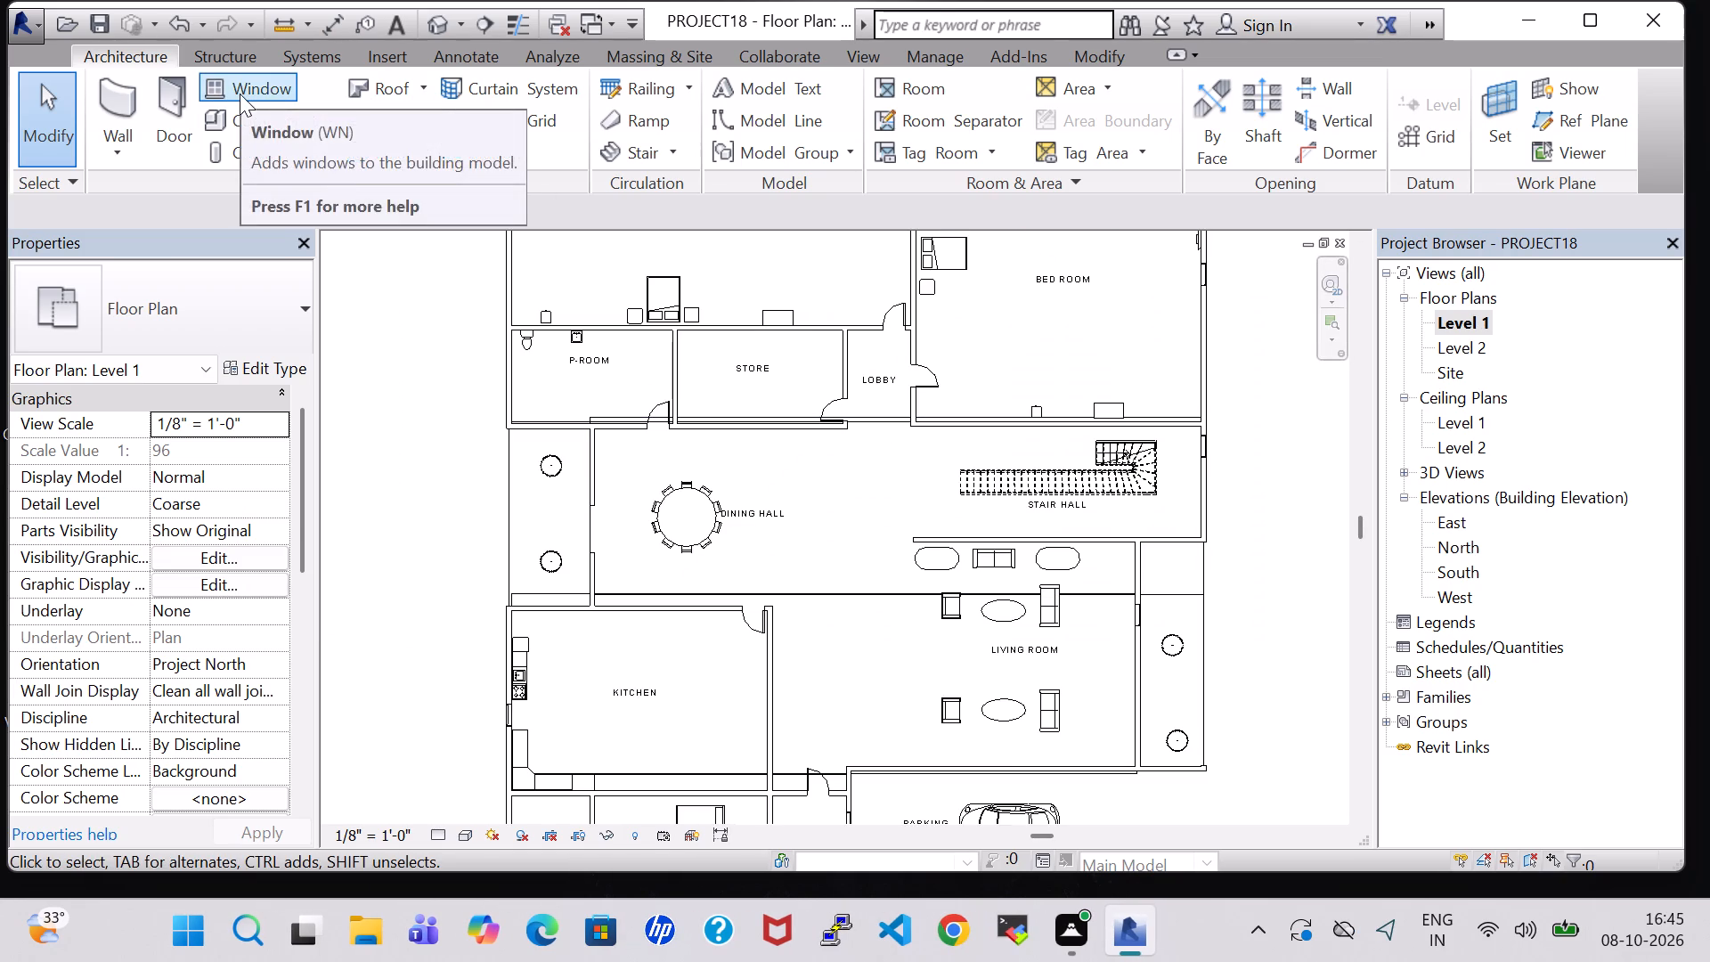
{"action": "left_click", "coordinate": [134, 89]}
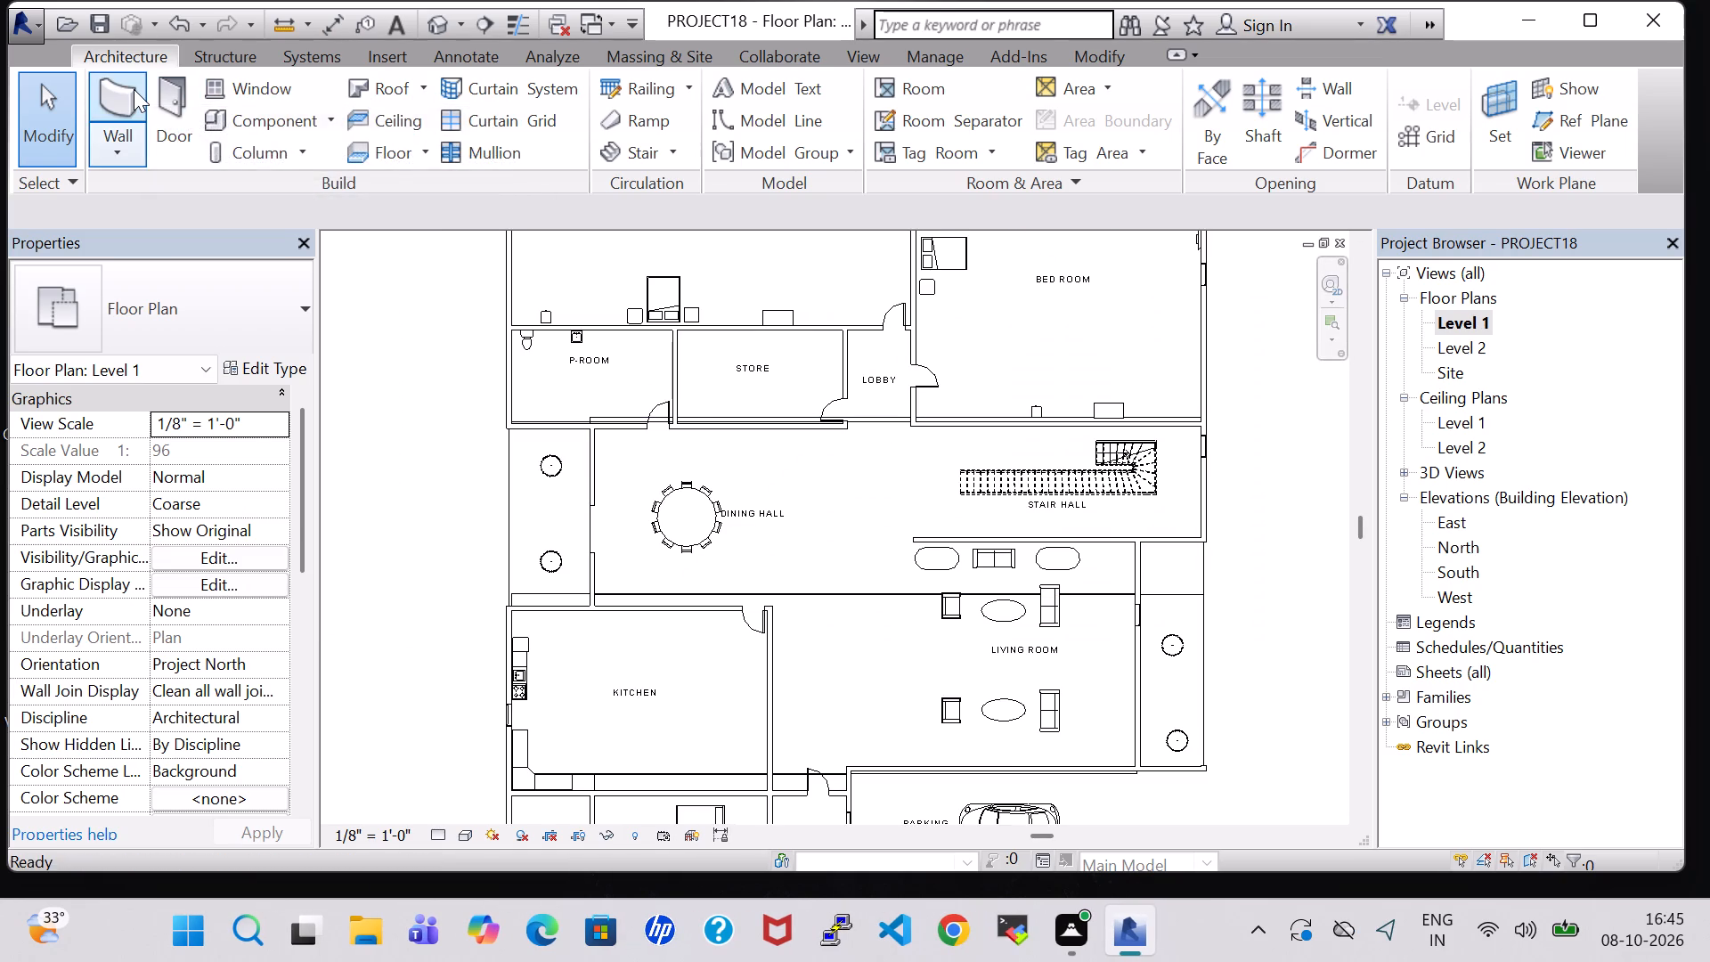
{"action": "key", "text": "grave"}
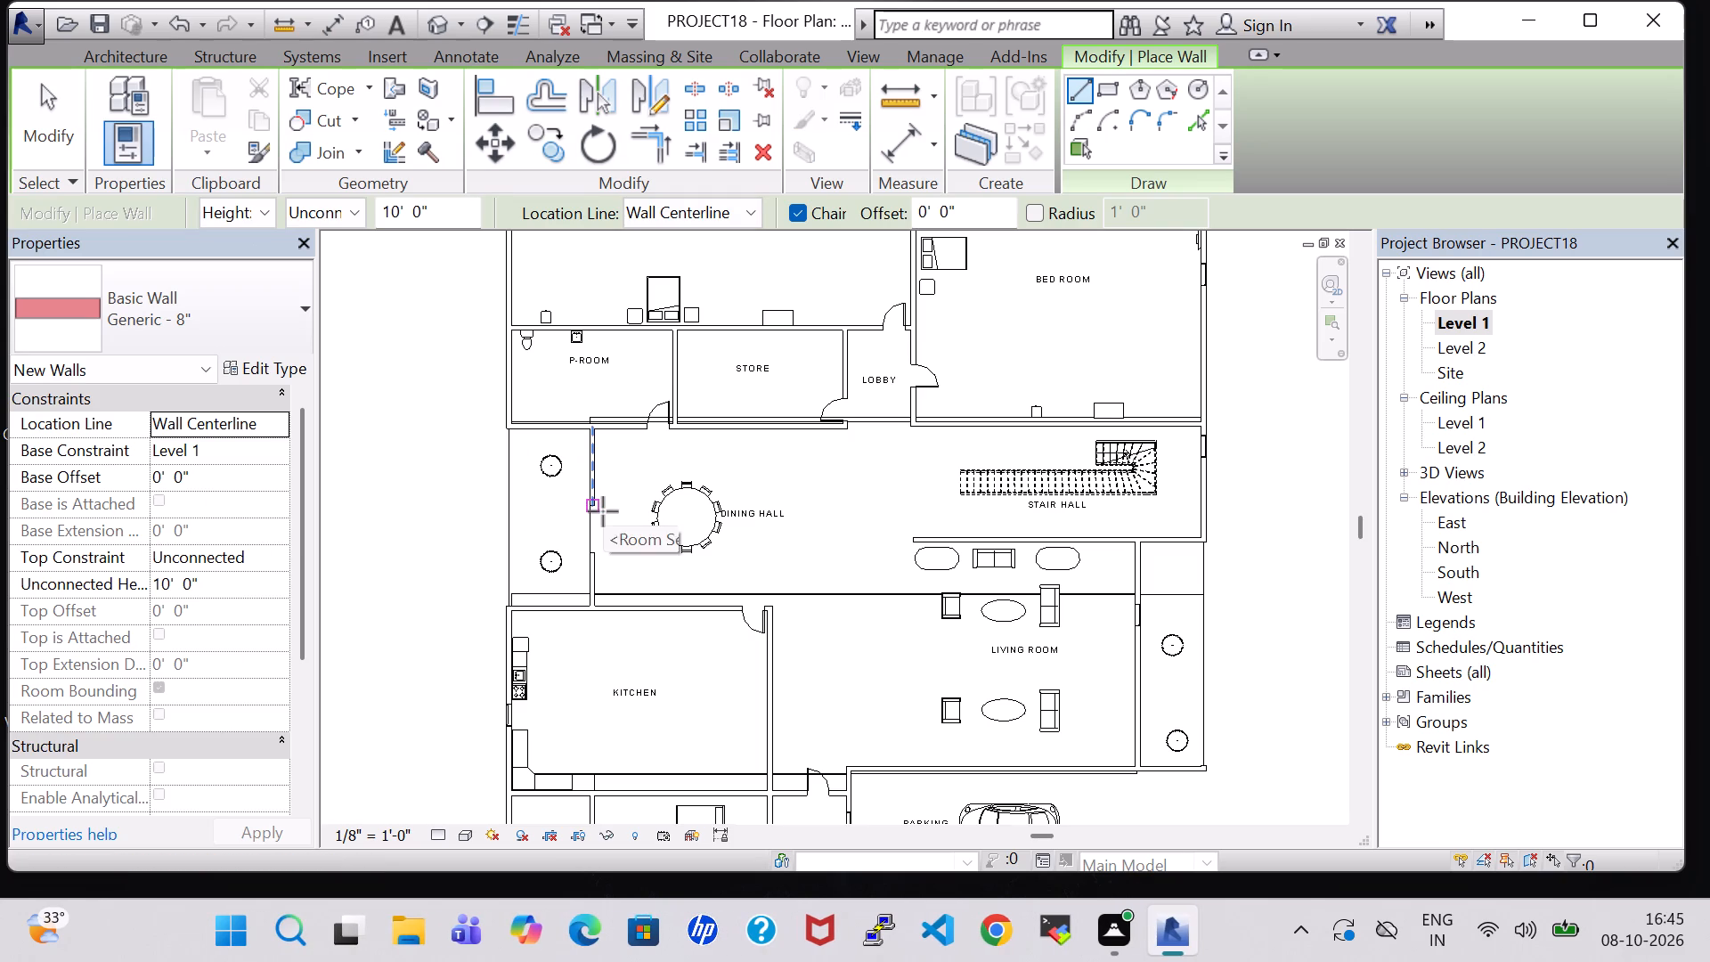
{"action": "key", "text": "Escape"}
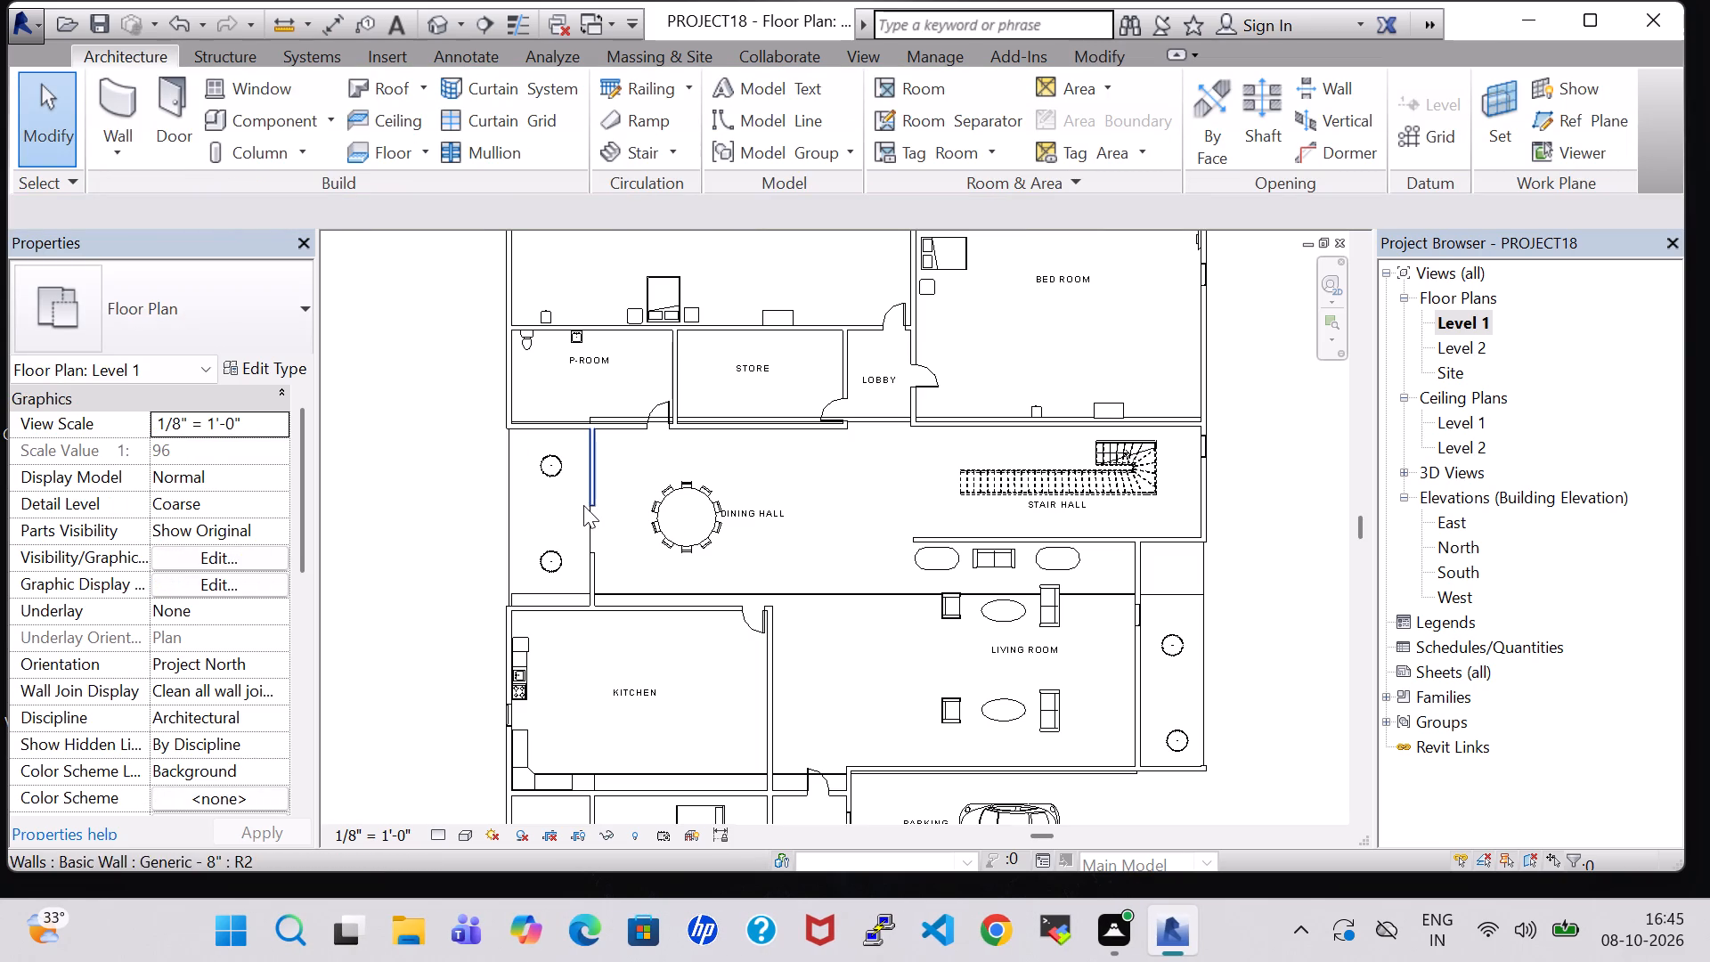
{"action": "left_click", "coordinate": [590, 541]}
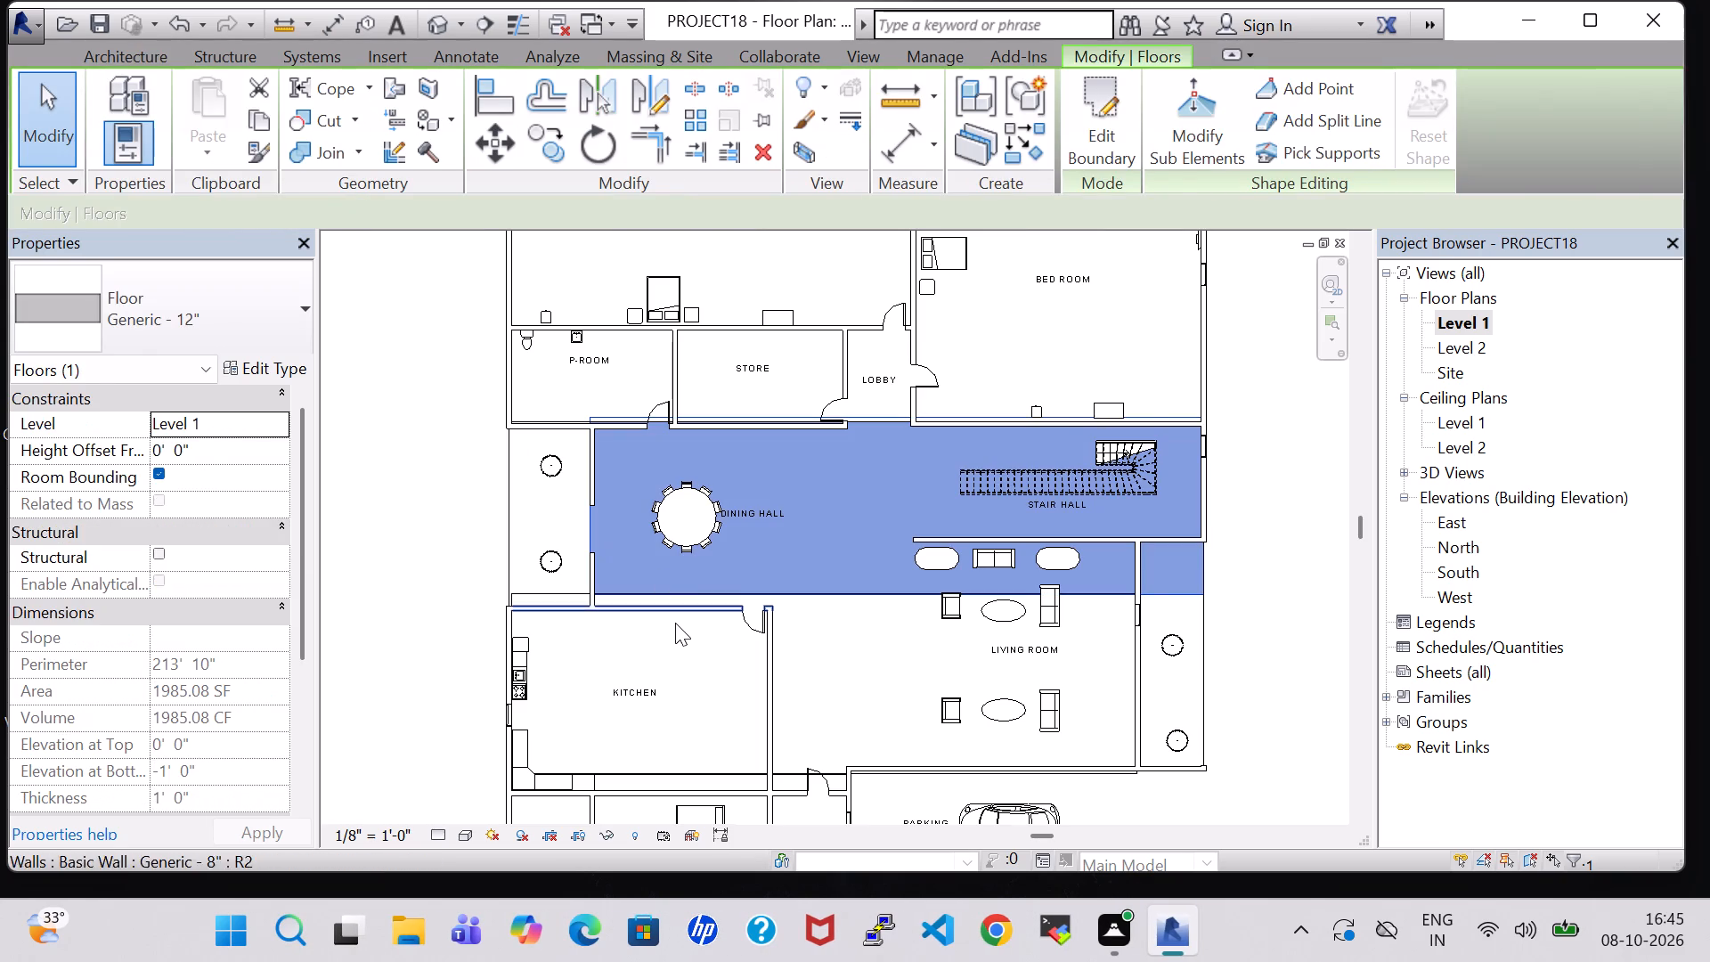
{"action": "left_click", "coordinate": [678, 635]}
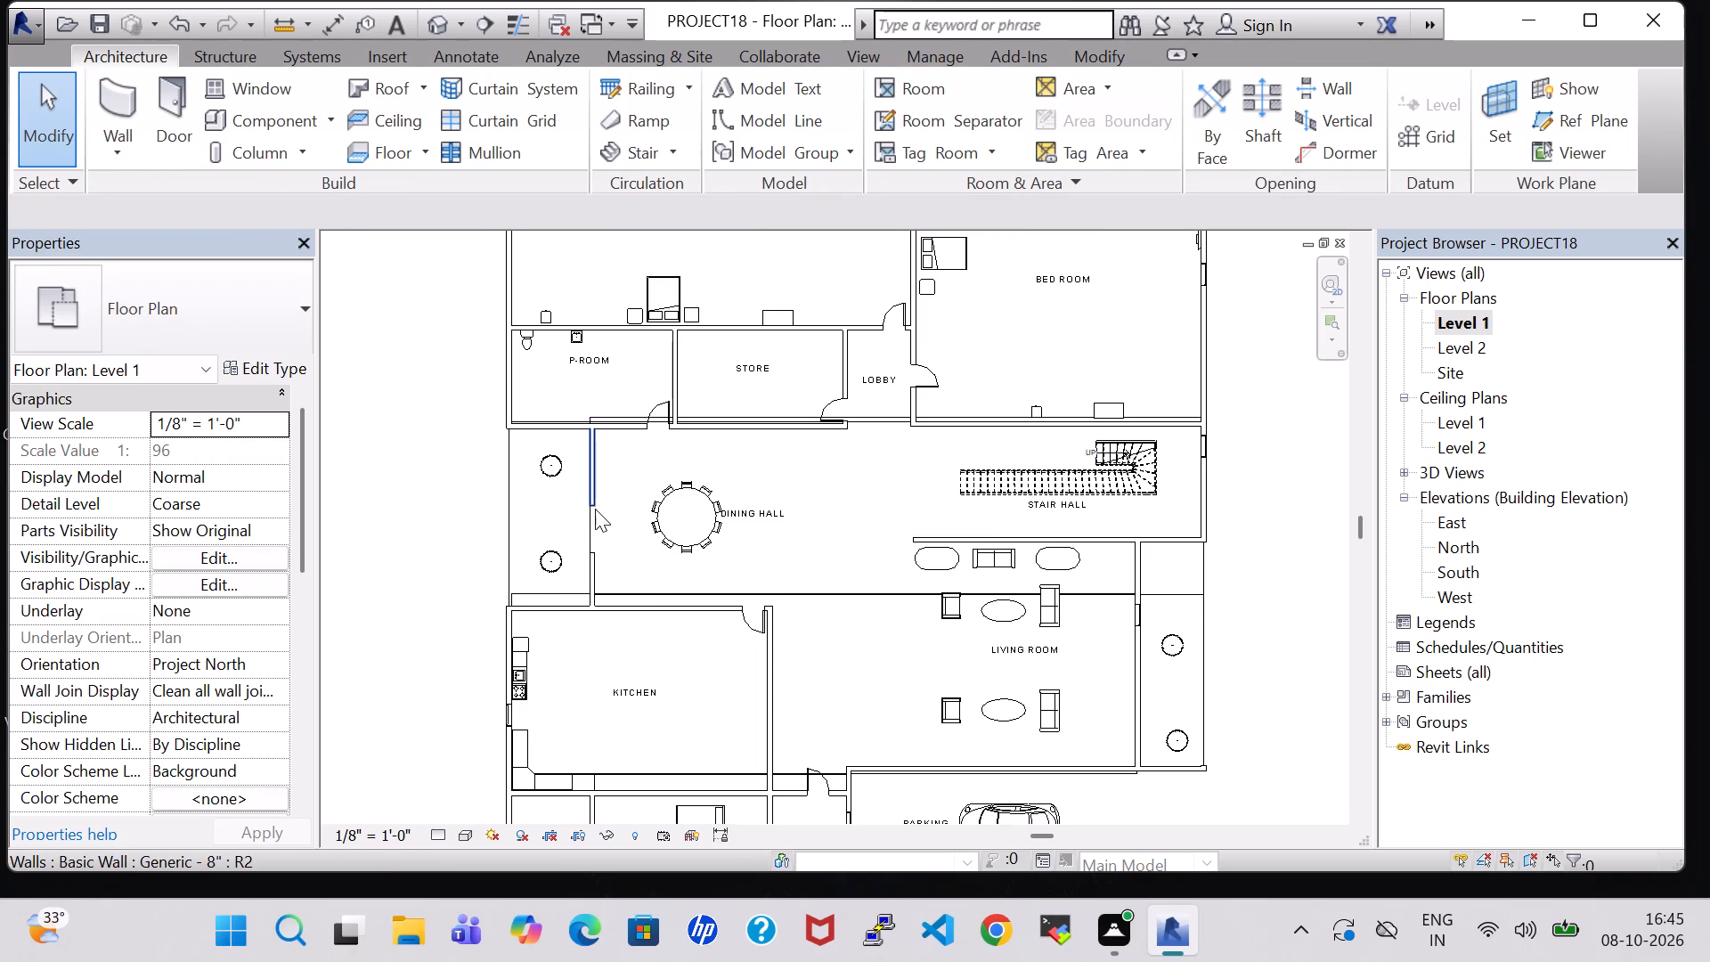
Extend the upper wall segment between the dining hall and its veranda until it closes the opening against the lower segment.
{"action": "left_click", "coordinate": [595, 509]}
{"action": "key", "text": "Down"}
{"action": "key", "text": "Down"}
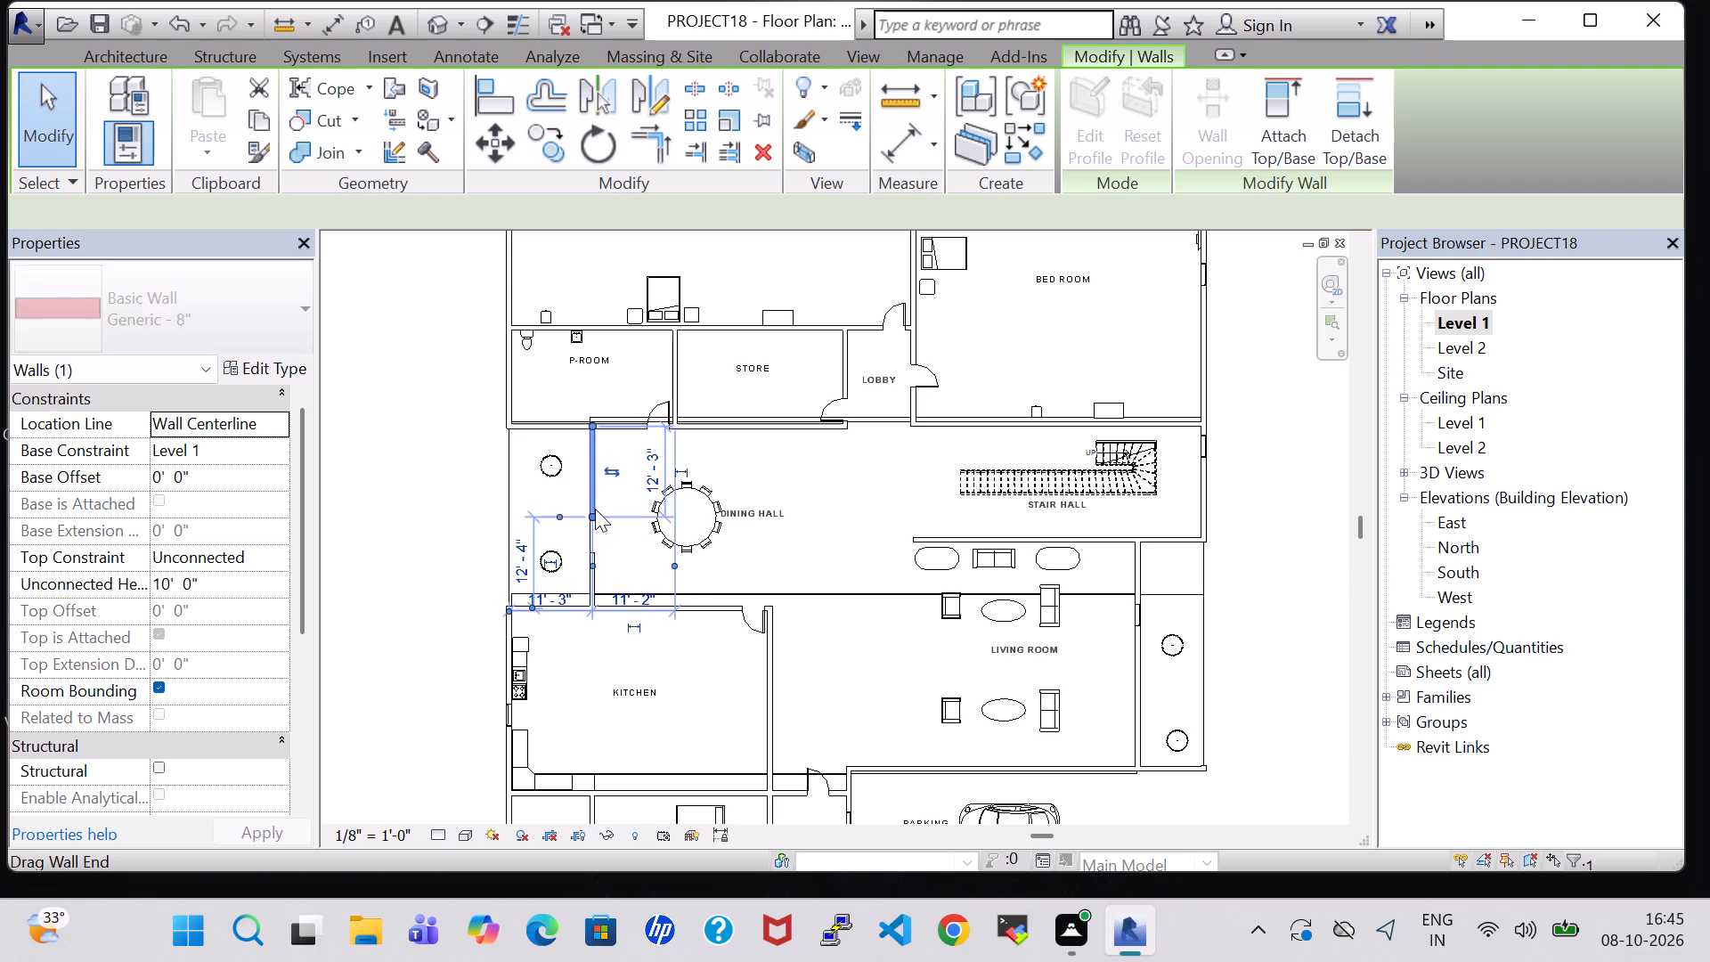
{"action": "key", "text": "Down"}
{"action": "key", "text": "Down"}
{"action": "key", "text": "Down"}
{"action": "key", "text": "Down"}
{"action": "key", "text": "Down"}
{"action": "key", "text": "Down"}
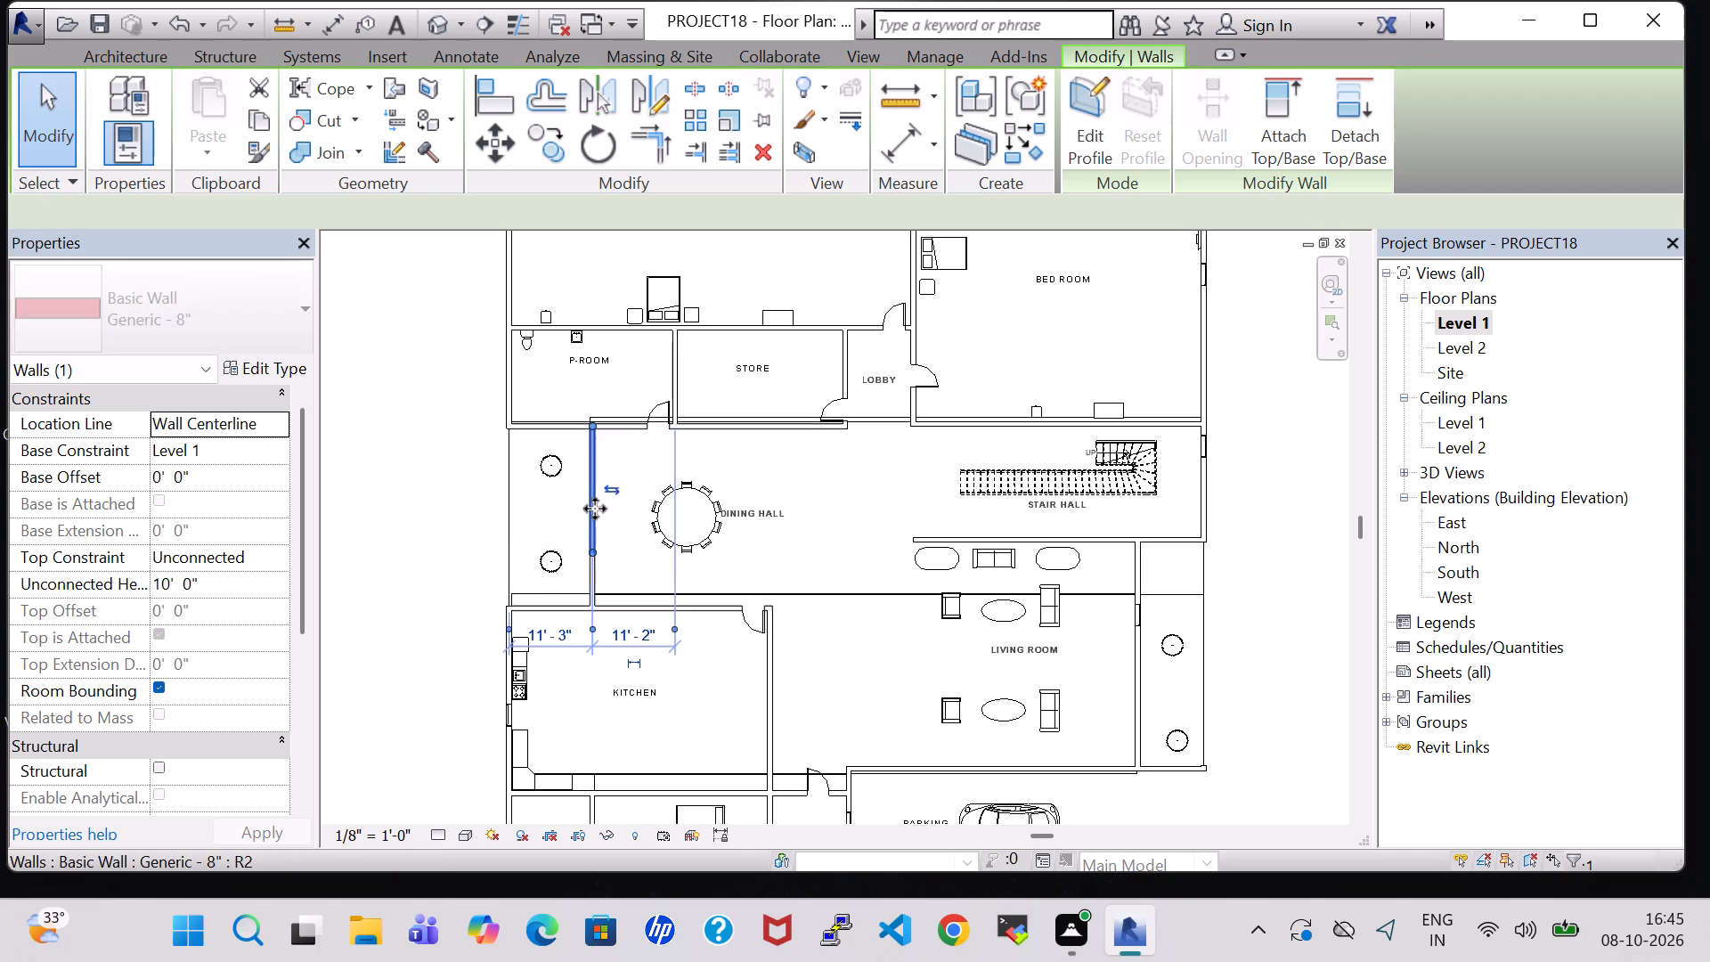
{"action": "key", "text": "Down"}
{"action": "key", "text": "Up"}
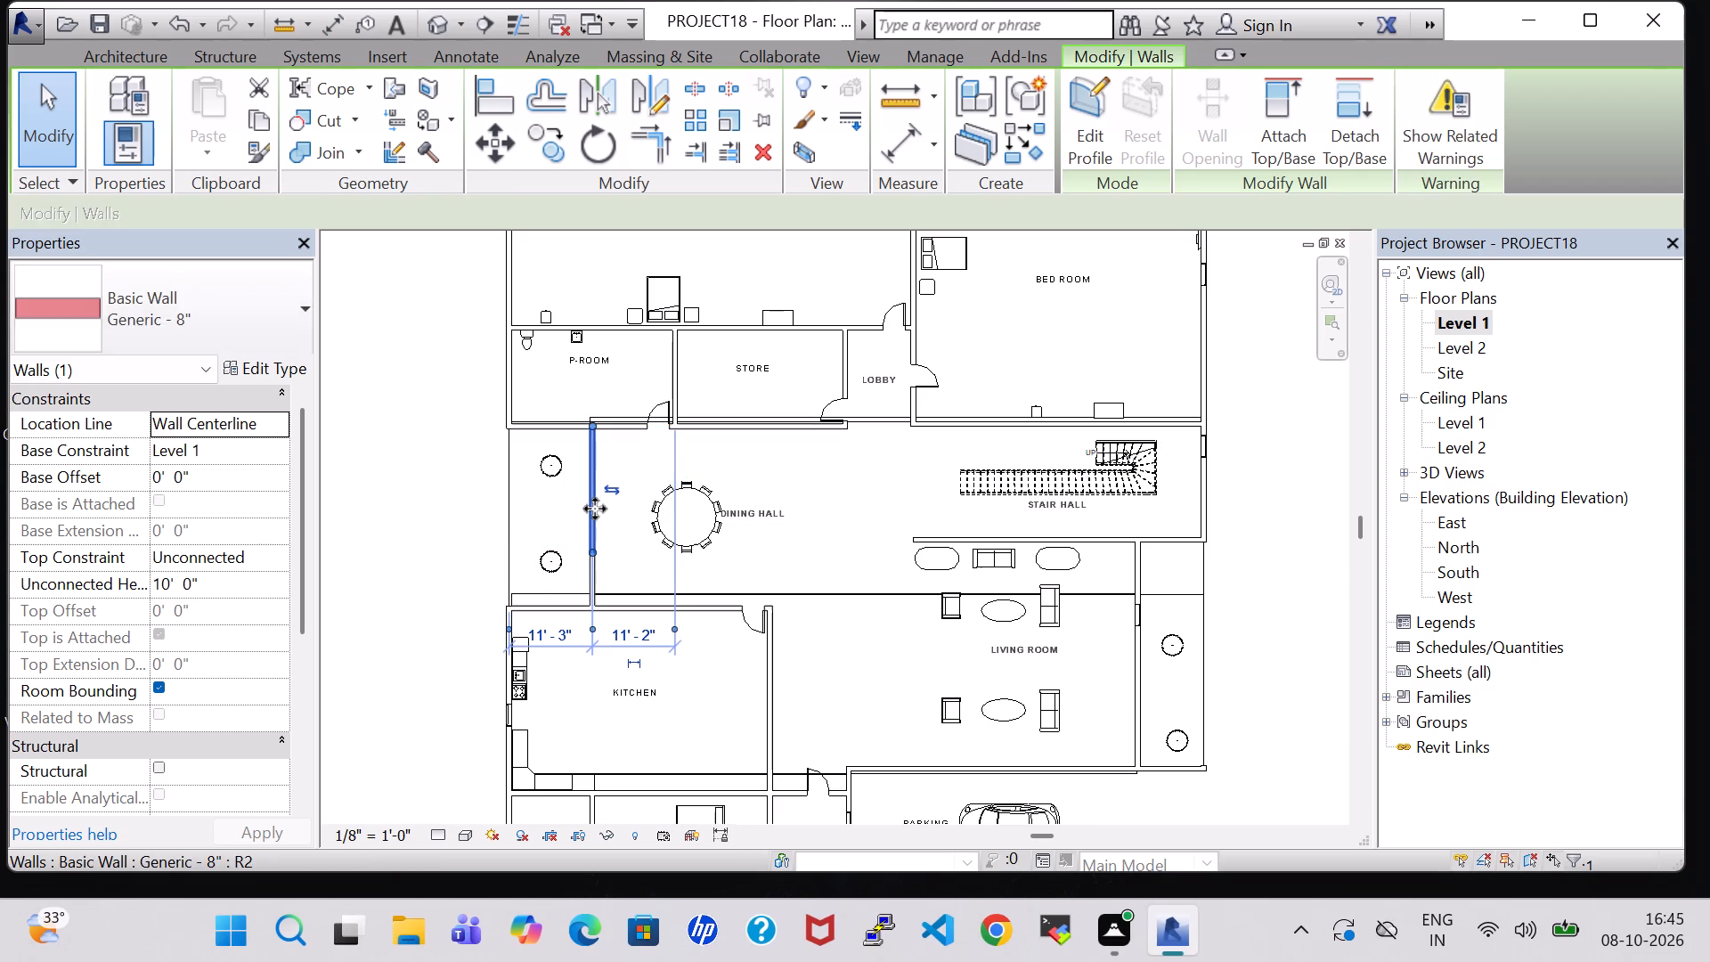
{"action": "key", "text": "Up"}
{"action": "key", "text": "Down"}
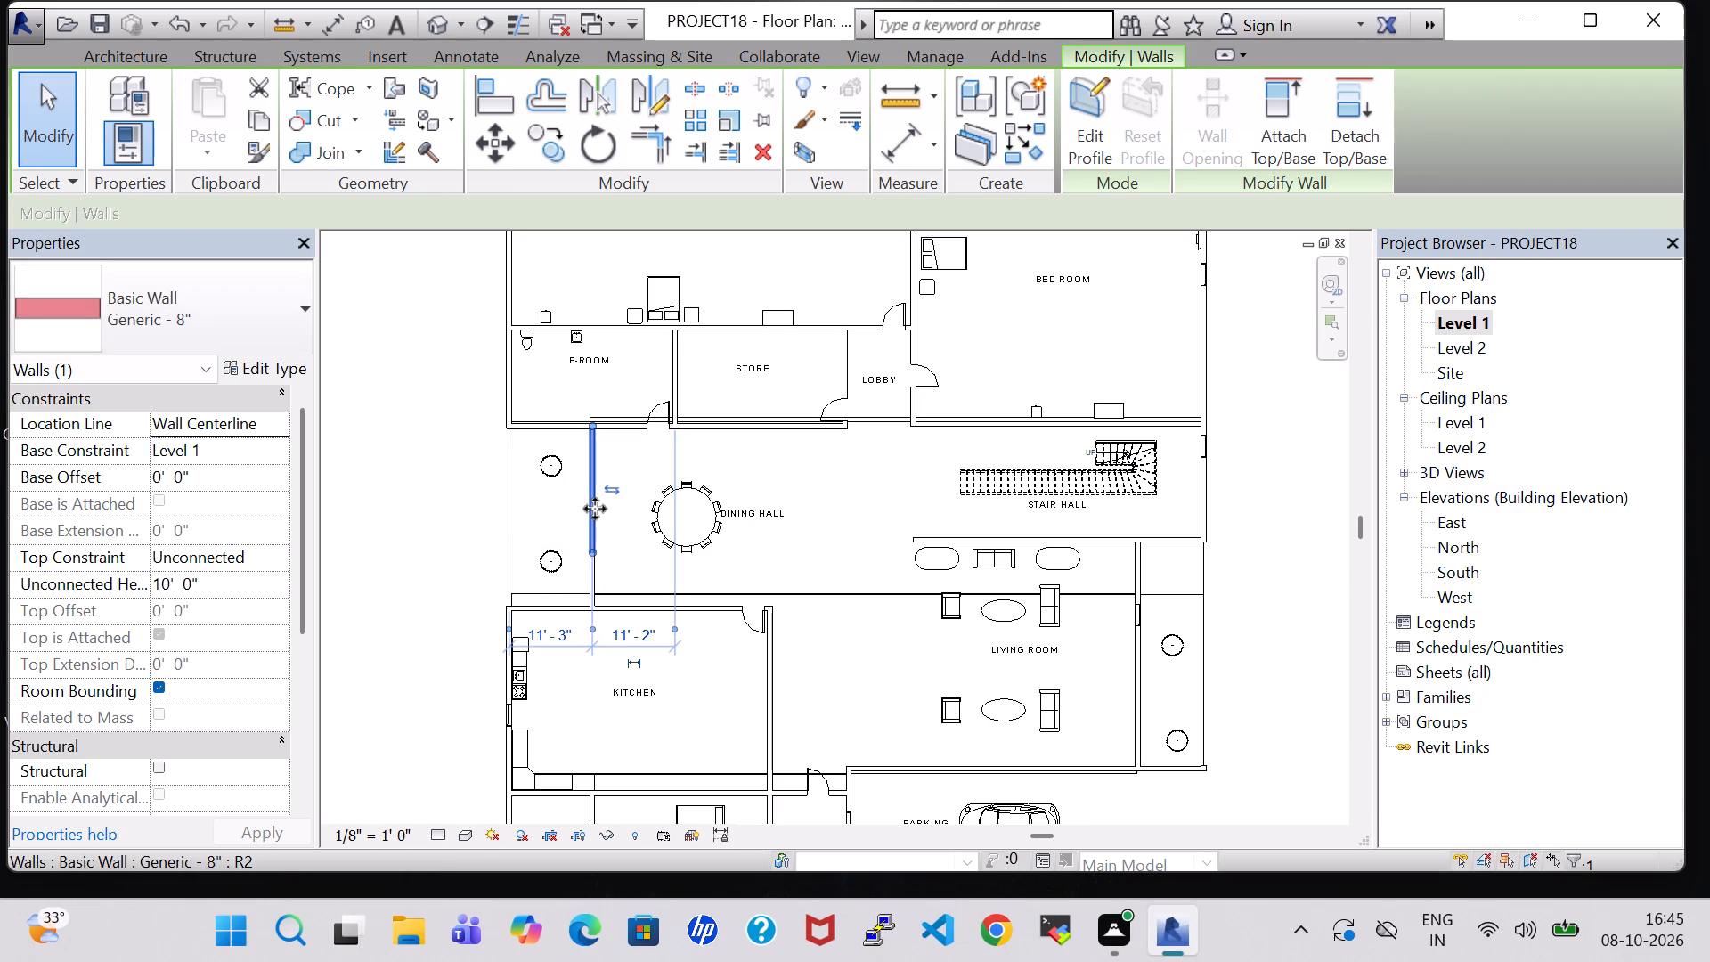
{"action": "key", "text": "Escape"}
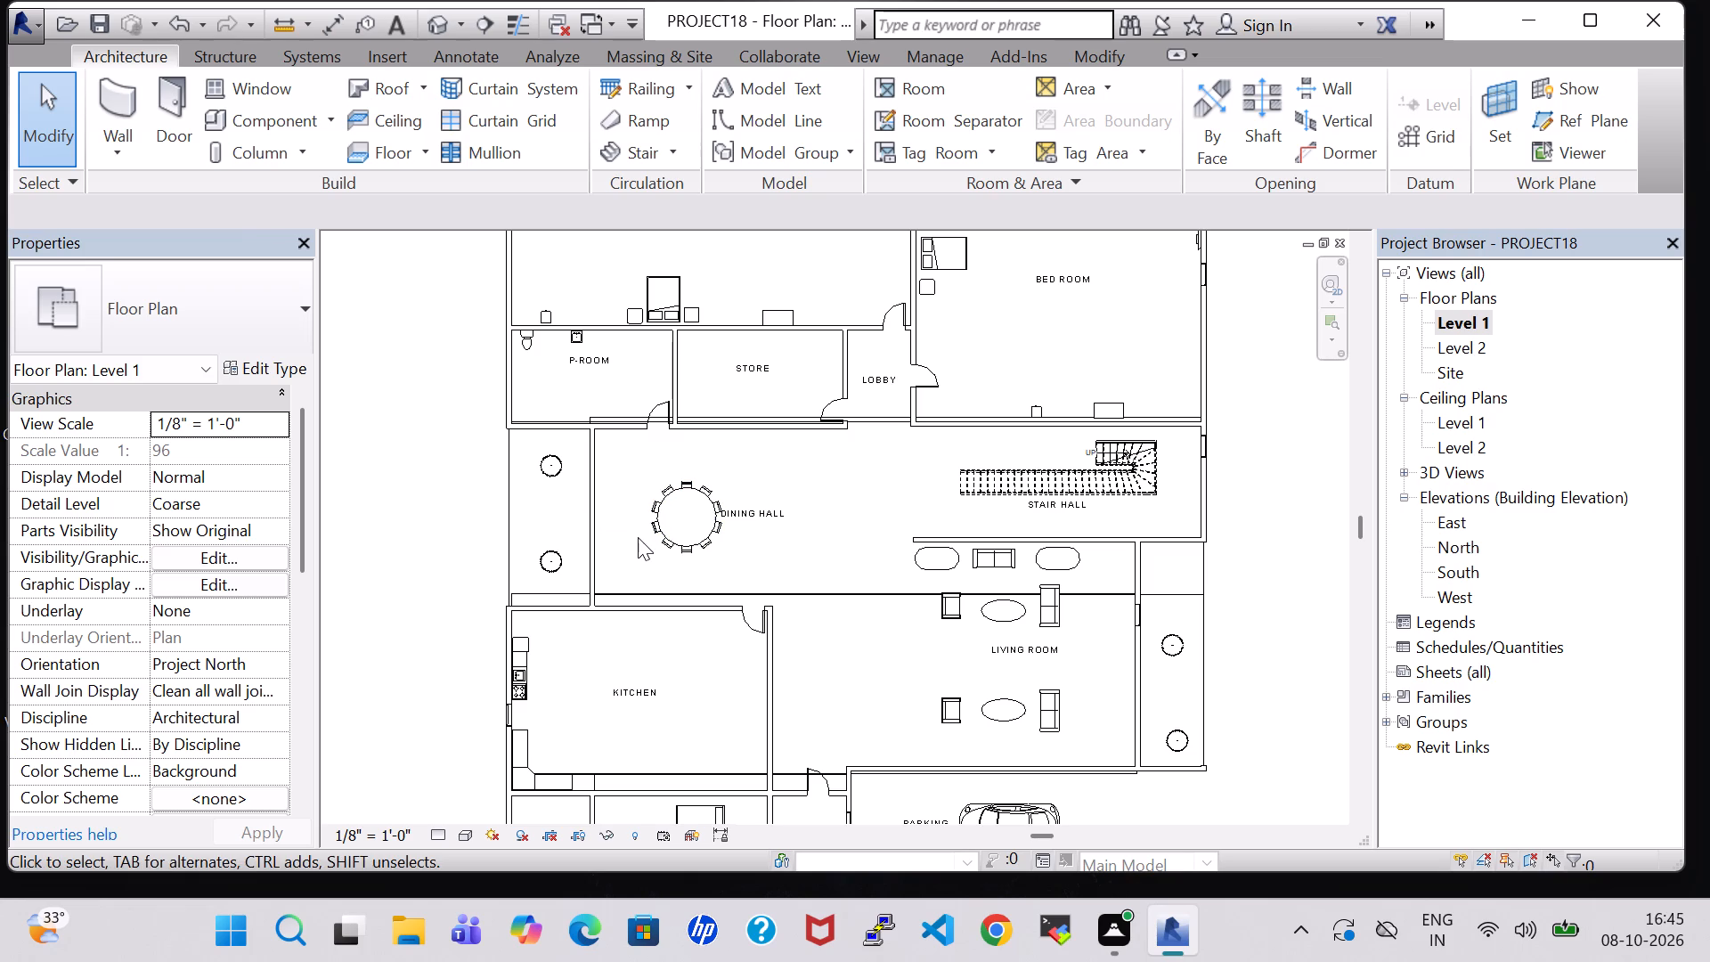
{"action": "left_click", "coordinate": [638, 537]}
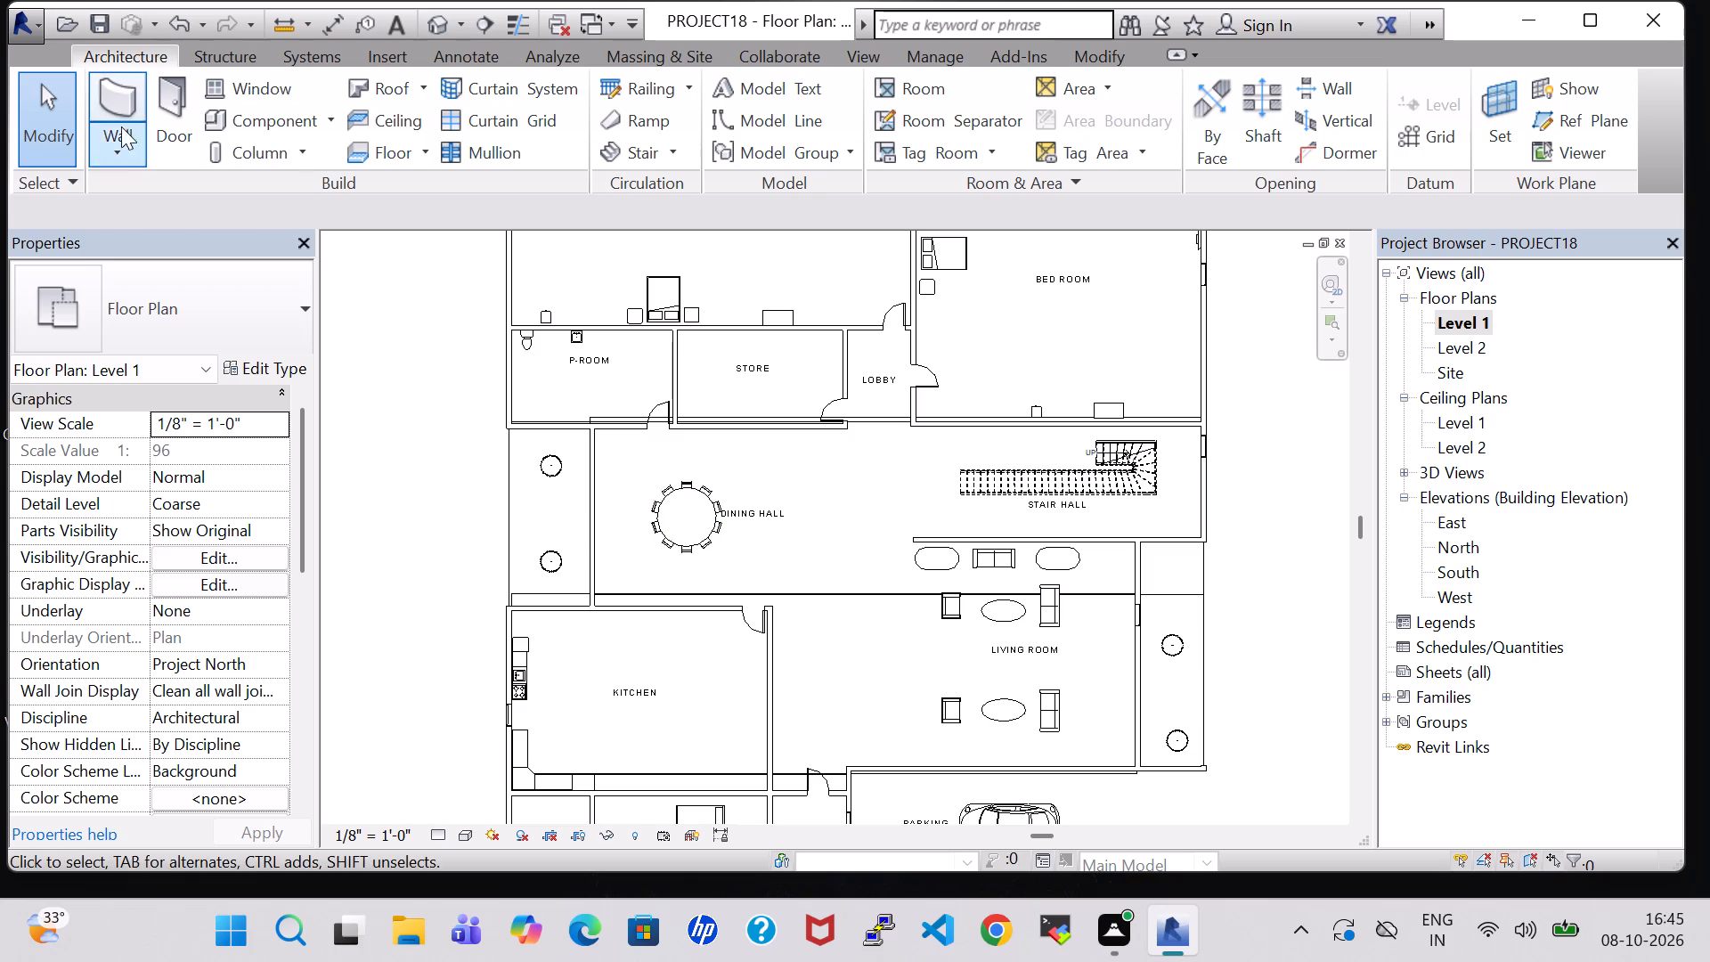
Place a Single-Flush 36" x 84" door in the wall between the dining hall and veranda, about 12'-1" from the P-Room side wall.
{"action": "left_click", "coordinate": [177, 101]}
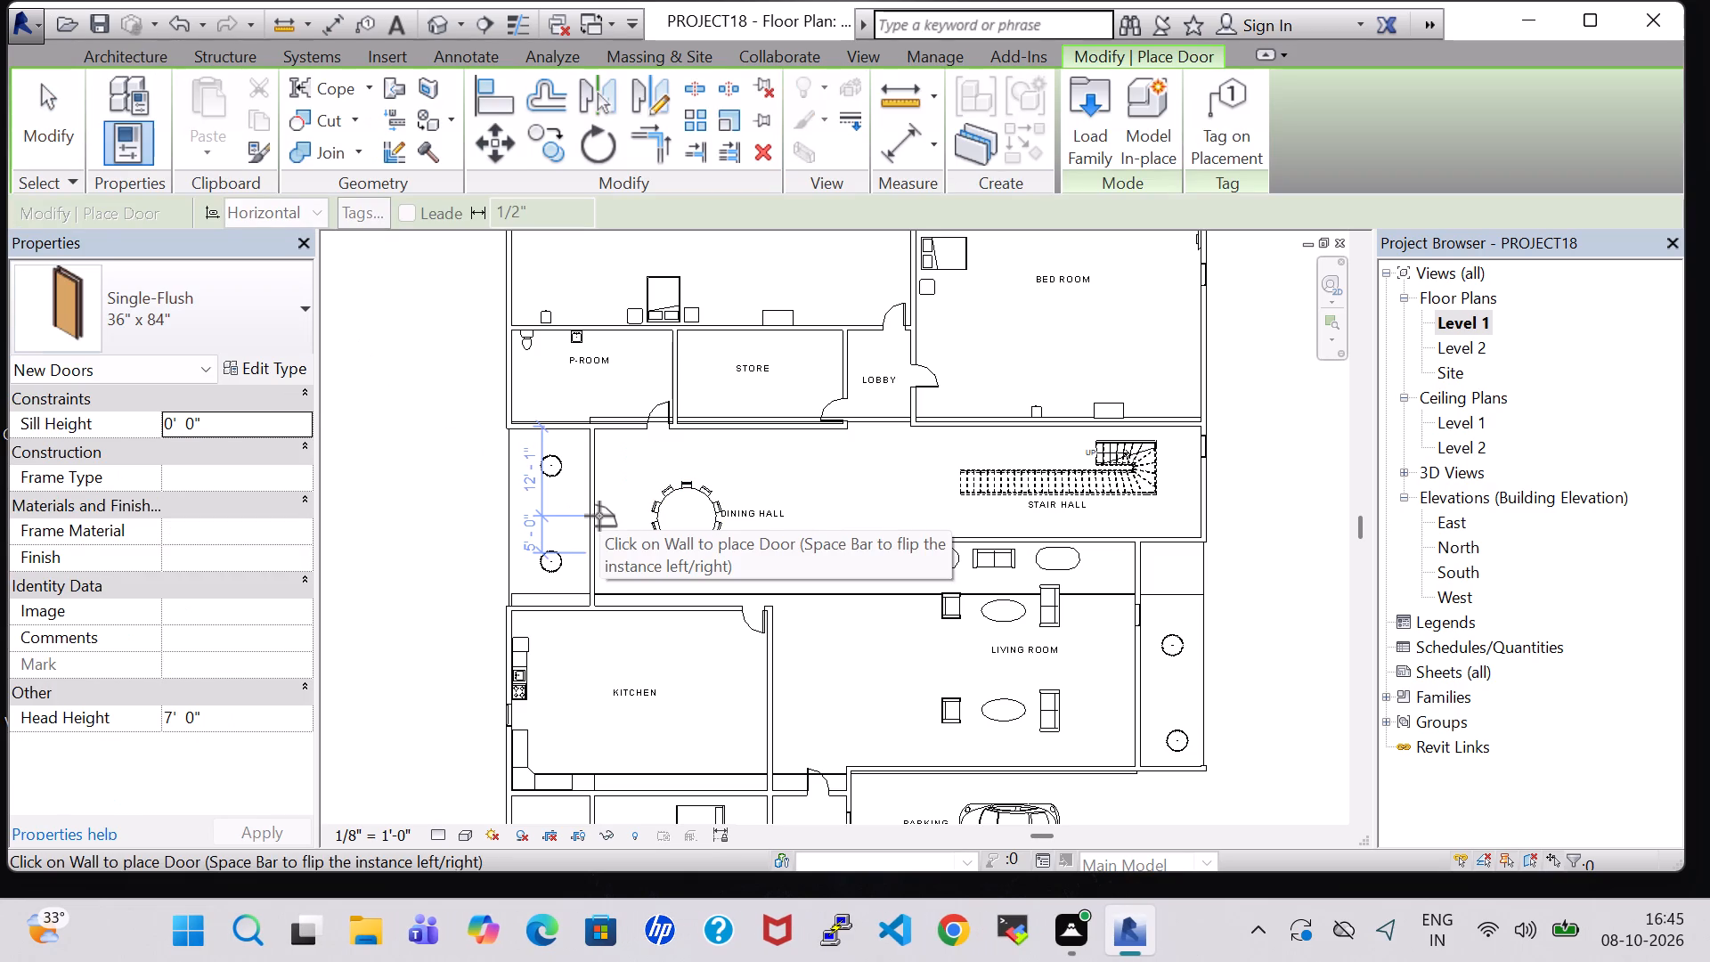
{"action": "left_click", "coordinate": [587, 516]}
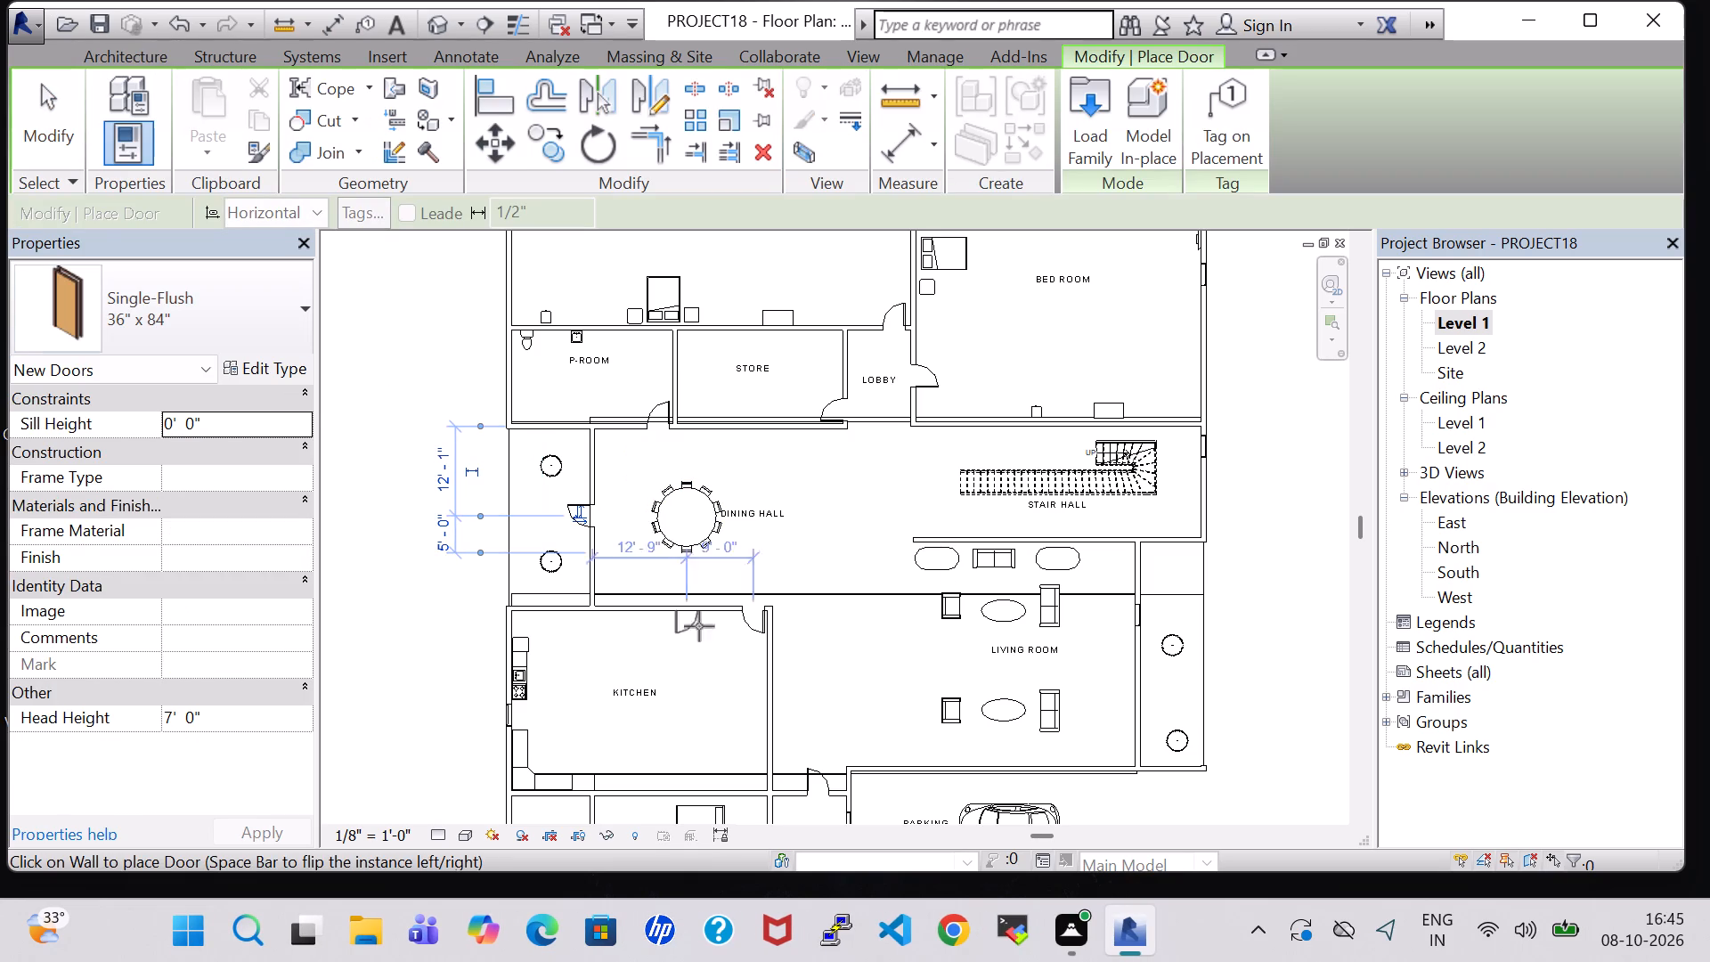
{"action": "key", "text": "Escape"}
{"action": "key", "text": "Escape"}
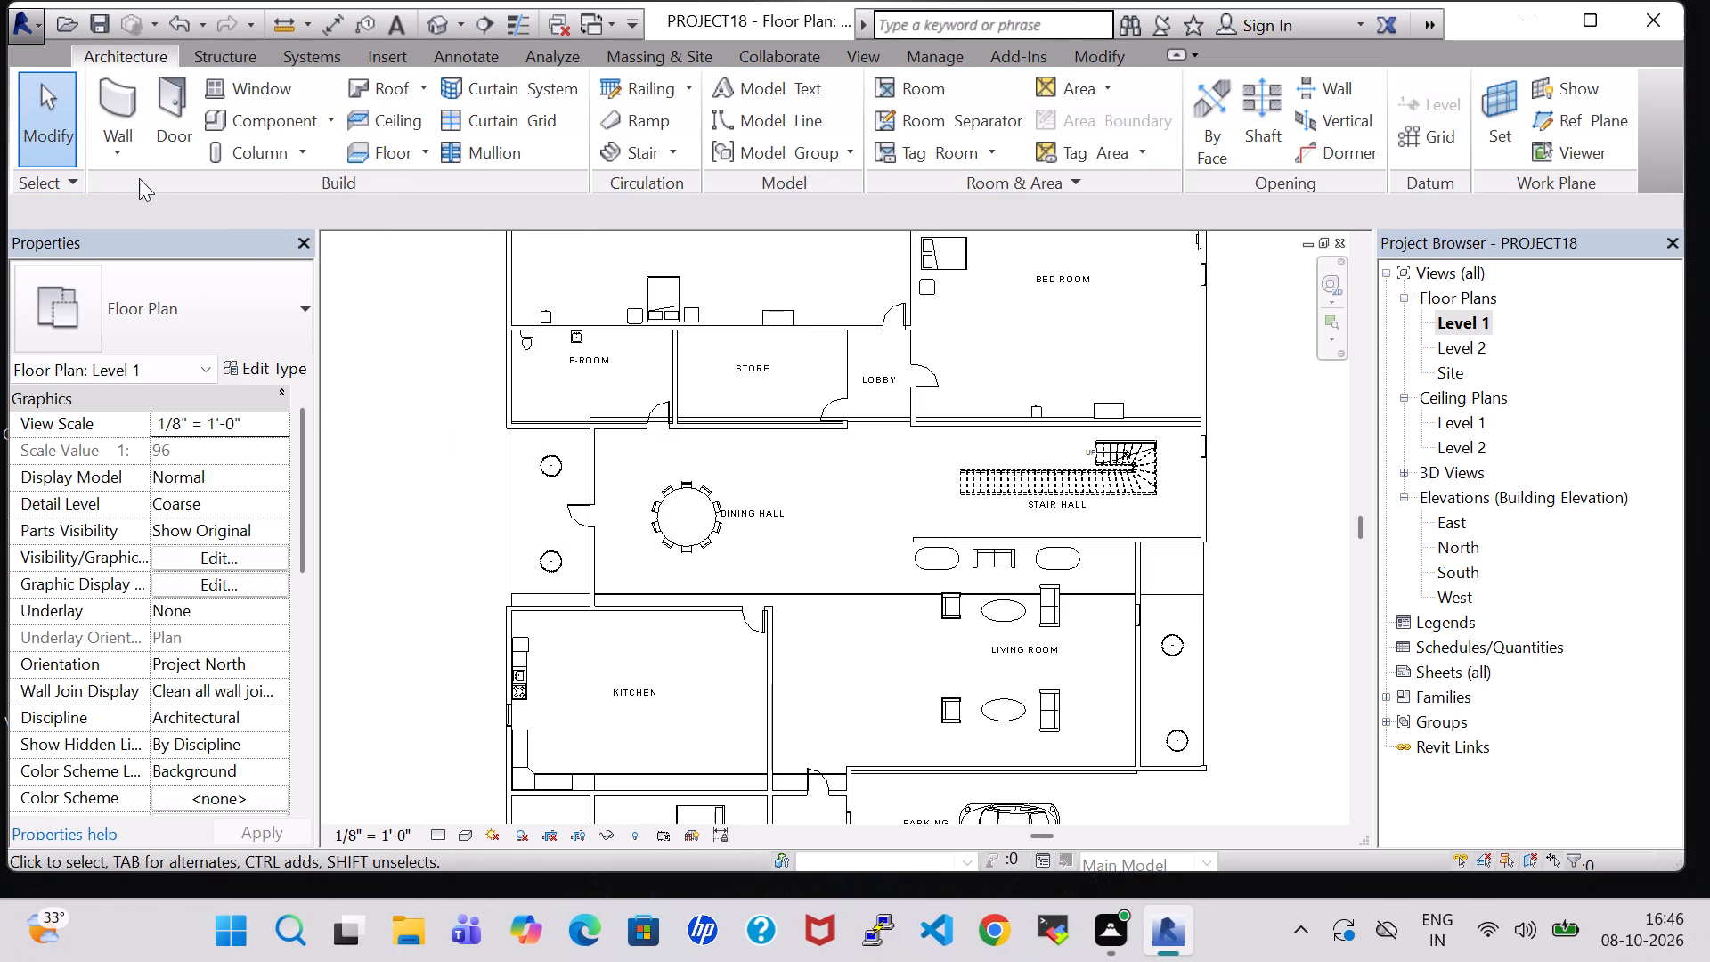
Save the project.
{"action": "left_click", "coordinate": [97, 28]}
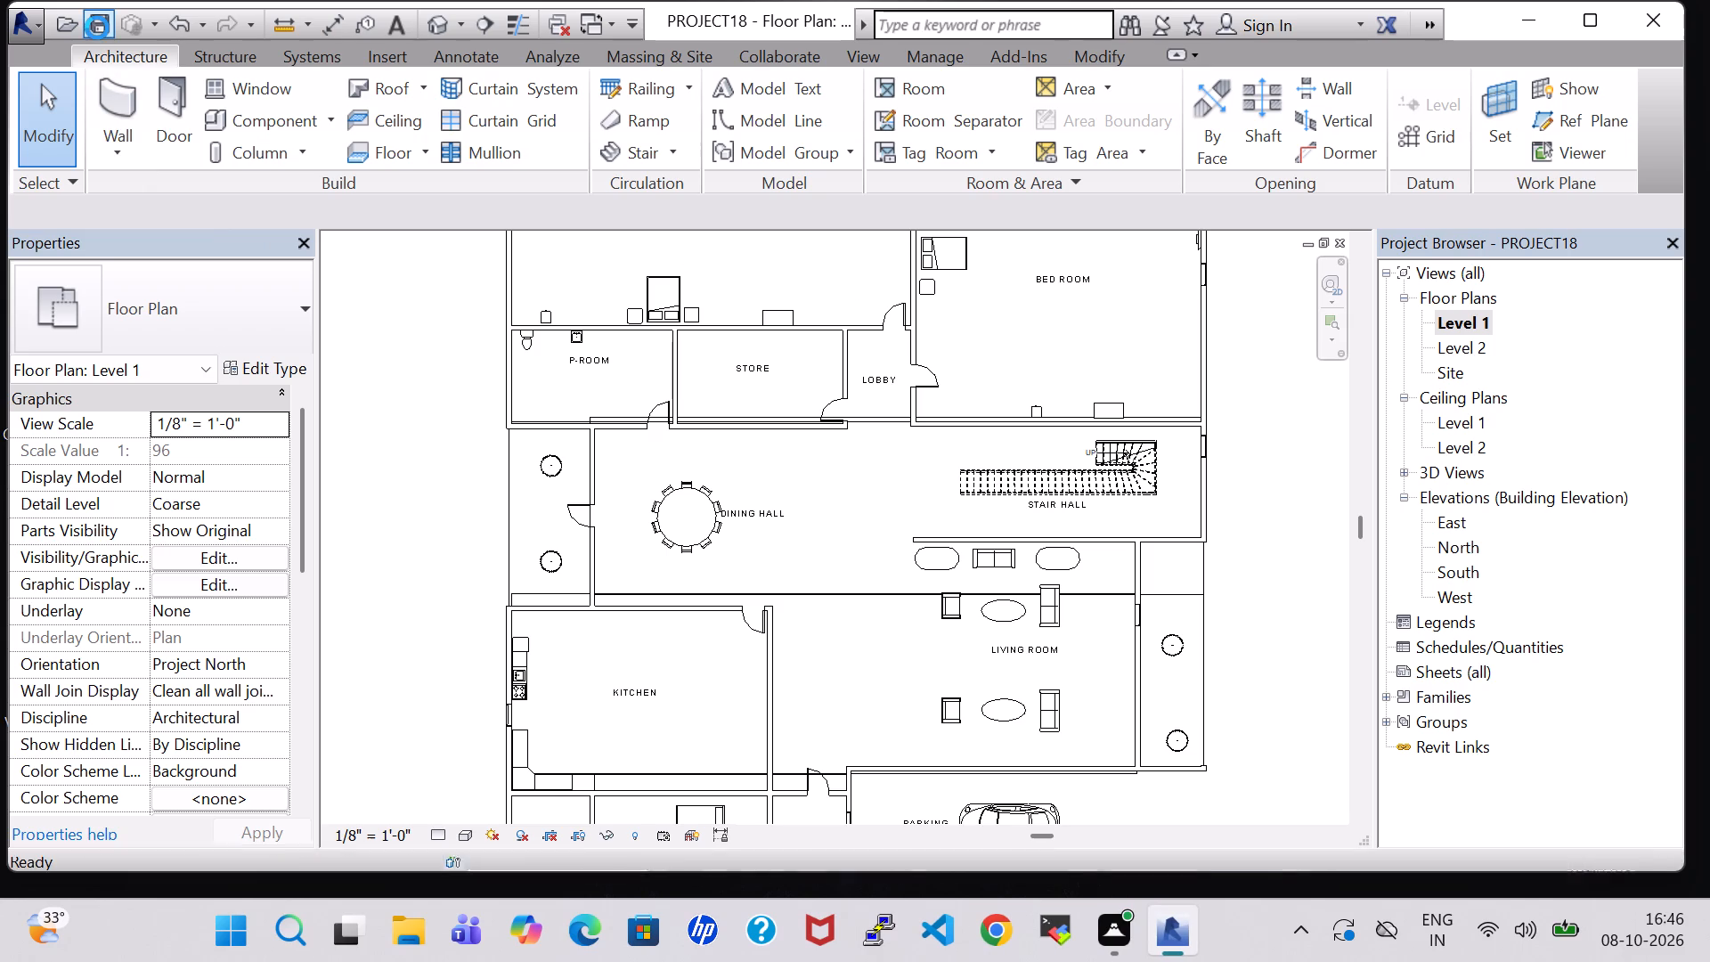
Examine the veranda door, the exterior brick walls and the front with the parked car in the 3D view.
{"action": "left_click", "coordinate": [440, 10]}
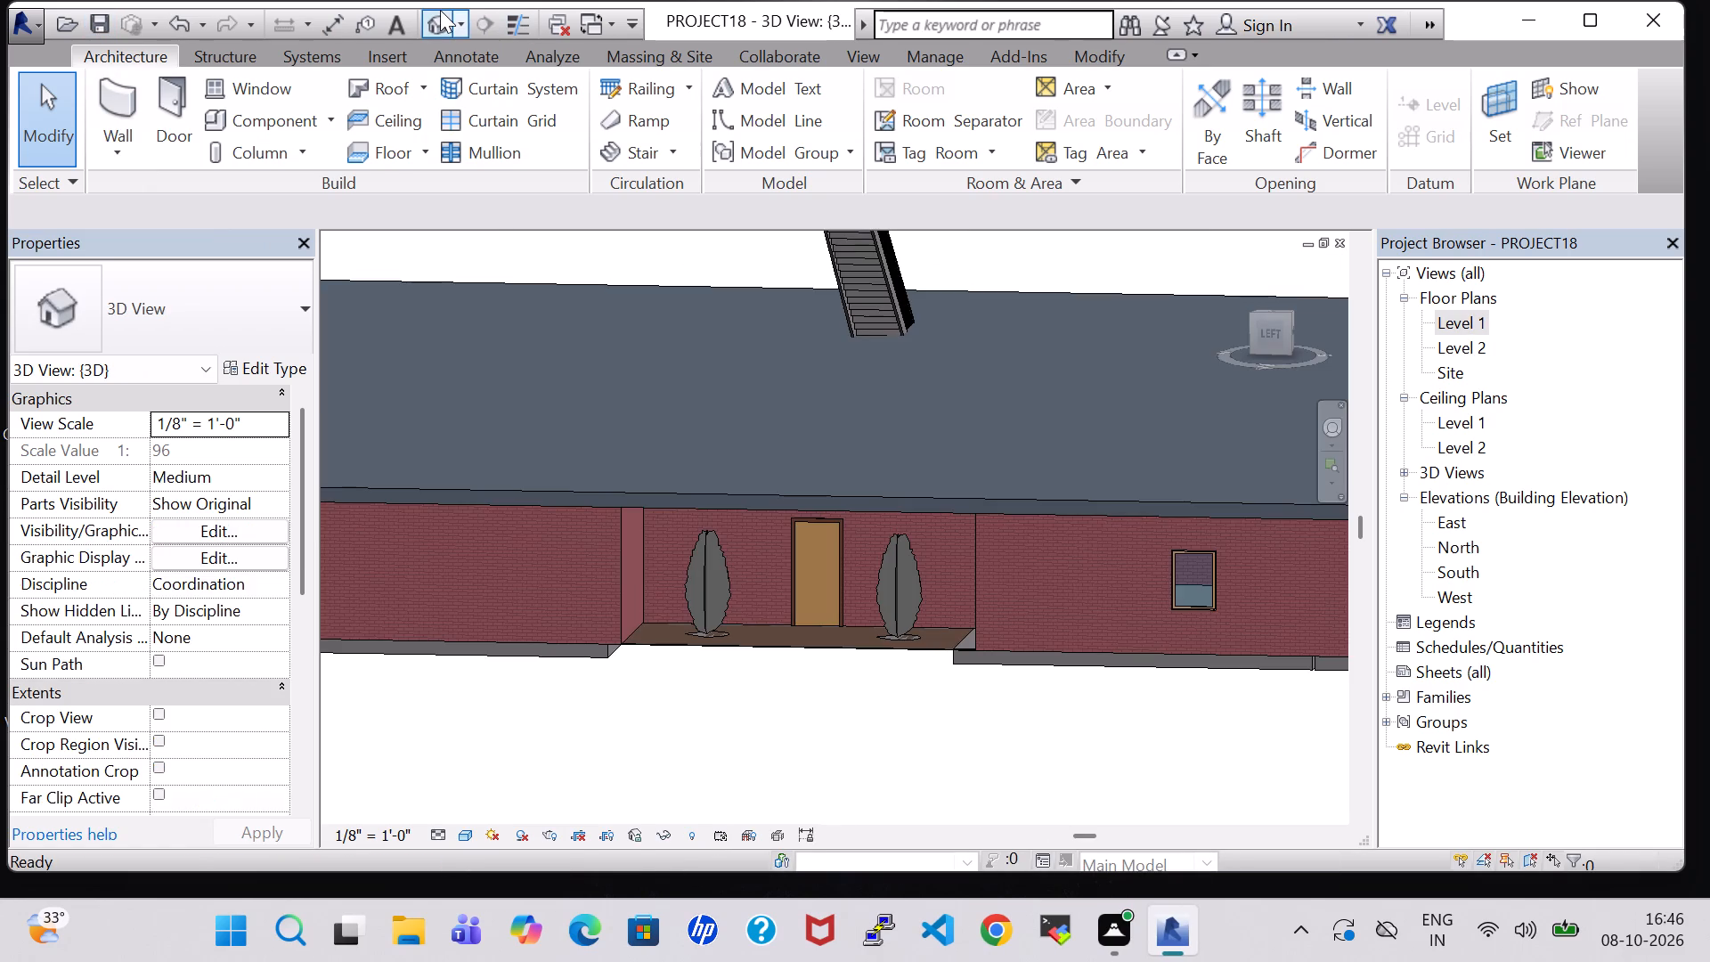
{"action": "scroll", "coordinate": [922, 510], "scroll_direction": "up", "scroll_amount": 1}
{"action": "middle_click_drag", "start_coordinate": [959, 764], "coordinate": [850, 720], "text": "shift"}
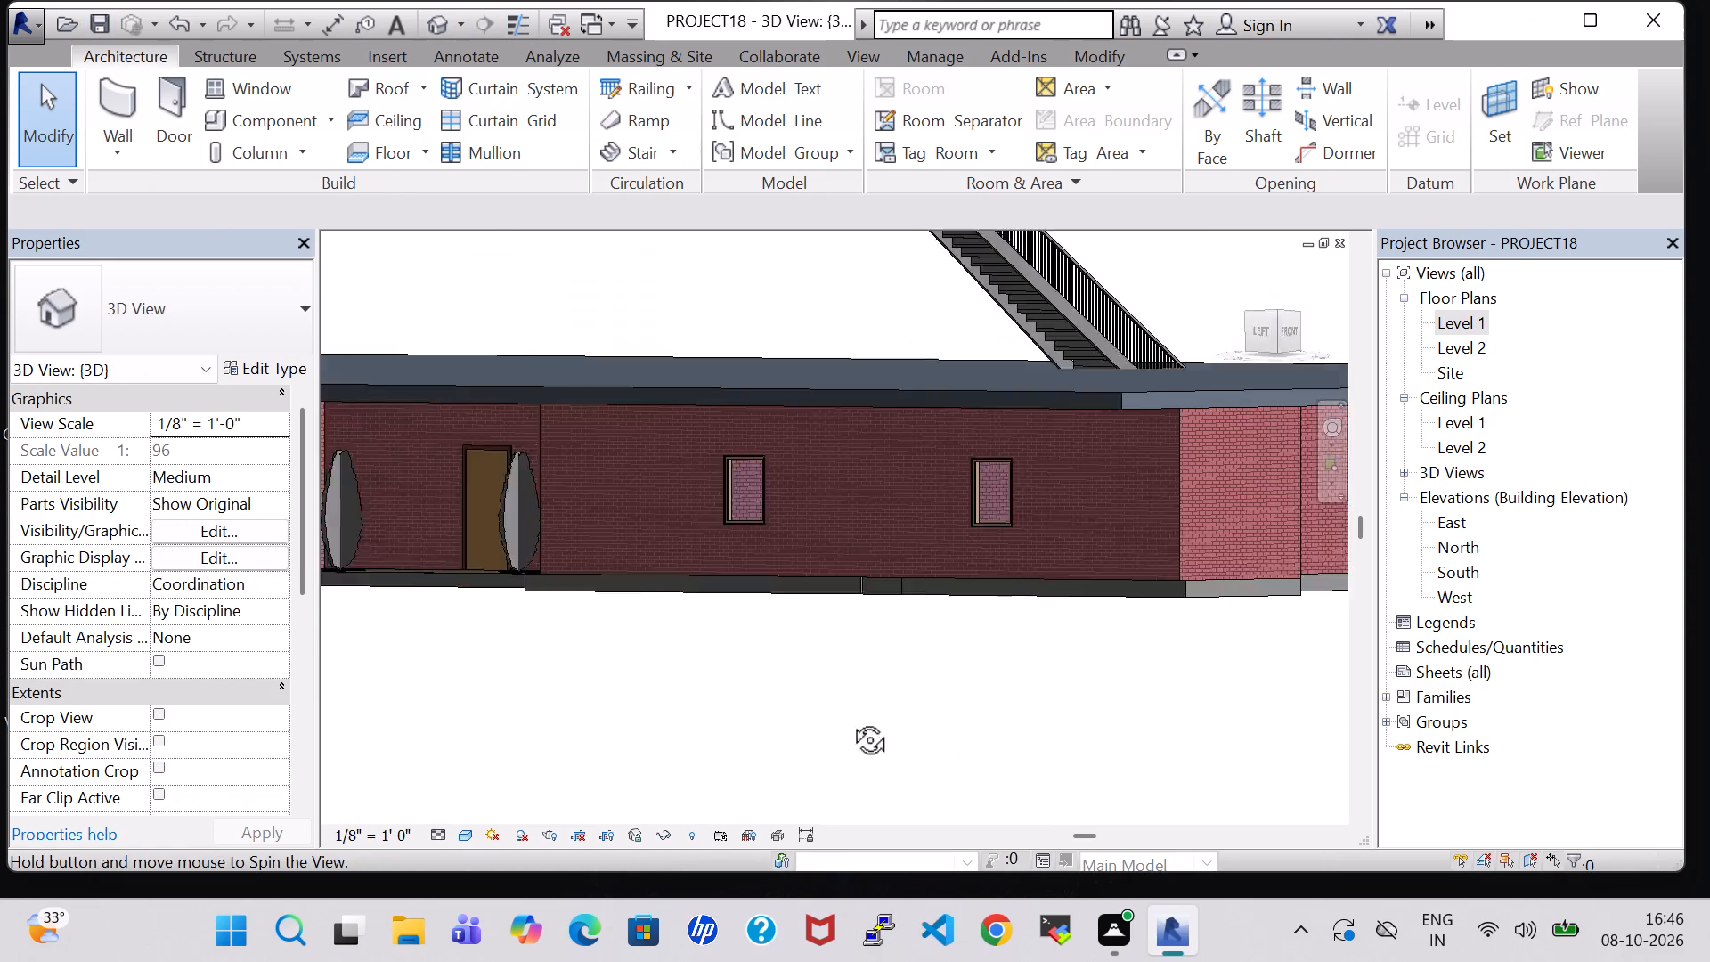
{"action": "middle_click_drag", "start_coordinate": [850, 720], "coordinate": [940, 750], "text": "shift"}
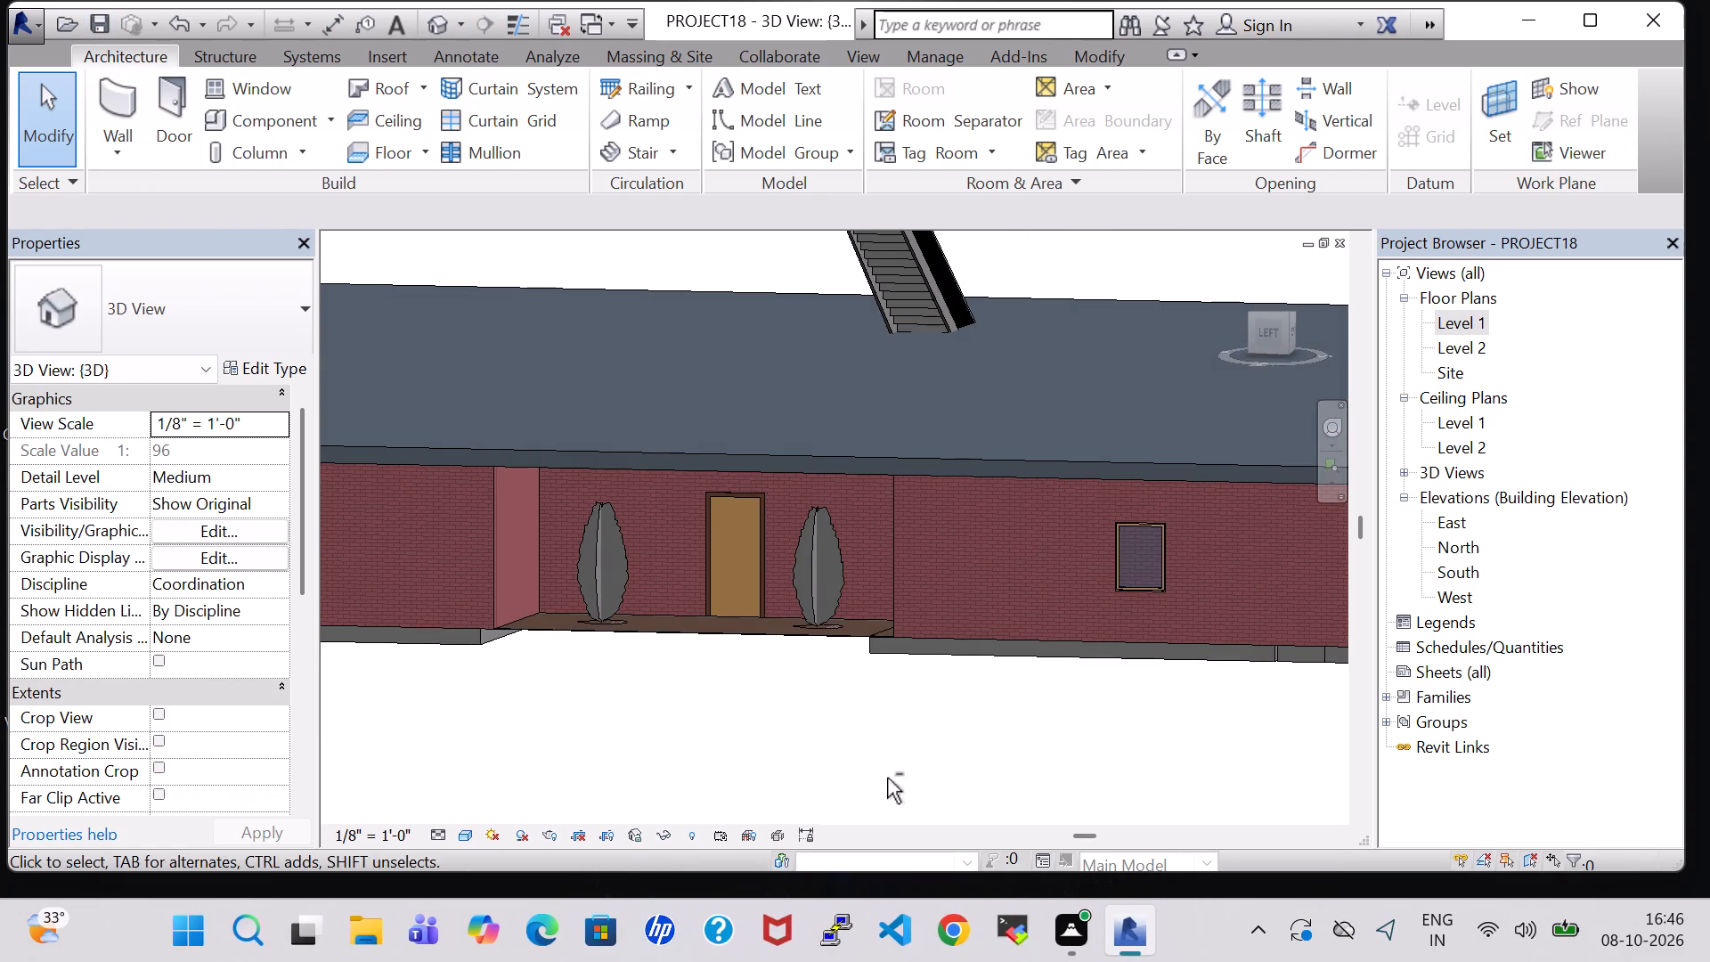
{"action": "middle_click_drag", "start_coordinate": [1404, 804], "coordinate": [1176, 754], "text": "shift"}
{"action": "middle_click_drag", "start_coordinate": [1144, 725], "coordinate": [924, 697], "text": "shift"}
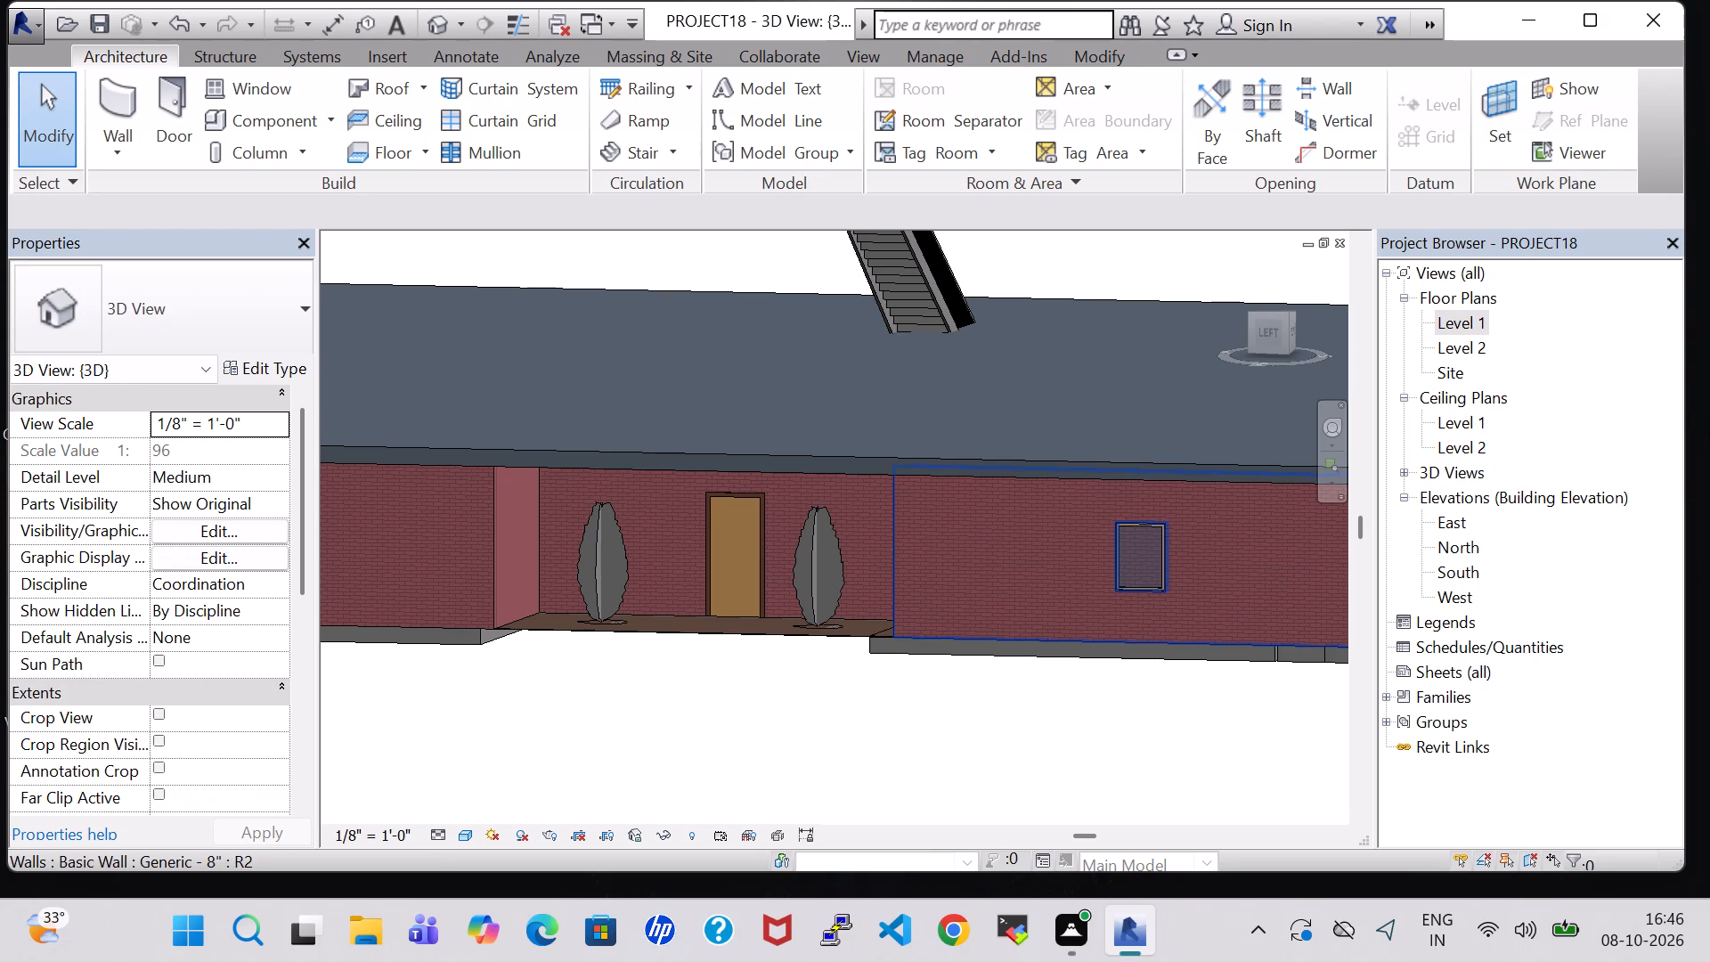
{"action": "middle_click_drag", "start_coordinate": [1242, 710], "coordinate": [1024, 651], "text": "shift"}
{"action": "scroll", "coordinate": [1242, 710], "scroll_direction": "up", "scroll_amount": 1, "text": "shift"}
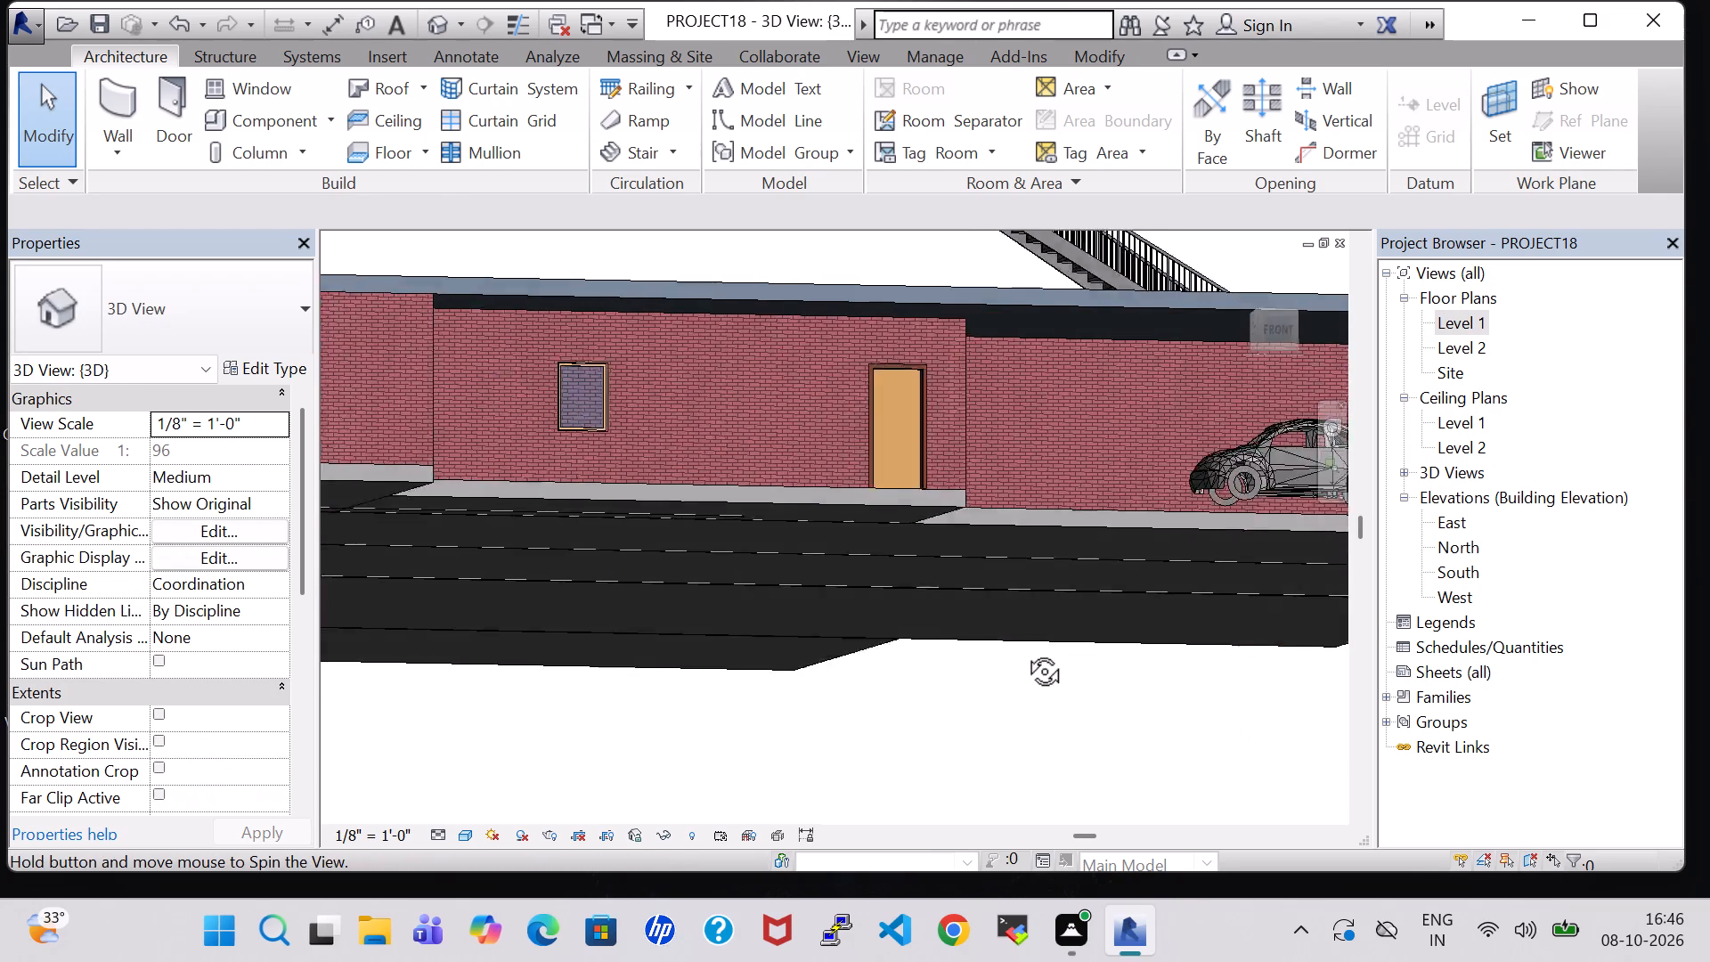
{"action": "middle_click_drag", "start_coordinate": [1024, 651], "coordinate": [1015, 648], "text": "shift"}
{"action": "middle_click", "coordinate": [1015, 648], "text": "shift"}
{"action": "middle_click", "coordinate": [1010, 654], "text": "shift"}
{"action": "scroll", "coordinate": [1006, 657], "scroll_direction": "down", "scroll_amount": 3}
{"action": "middle_click_drag", "start_coordinate": [1159, 654], "coordinate": [1145, 697], "text": "shift"}
{"action": "middle_click_drag", "start_coordinate": [1144, 705], "coordinate": [1139, 751], "text": "shift"}
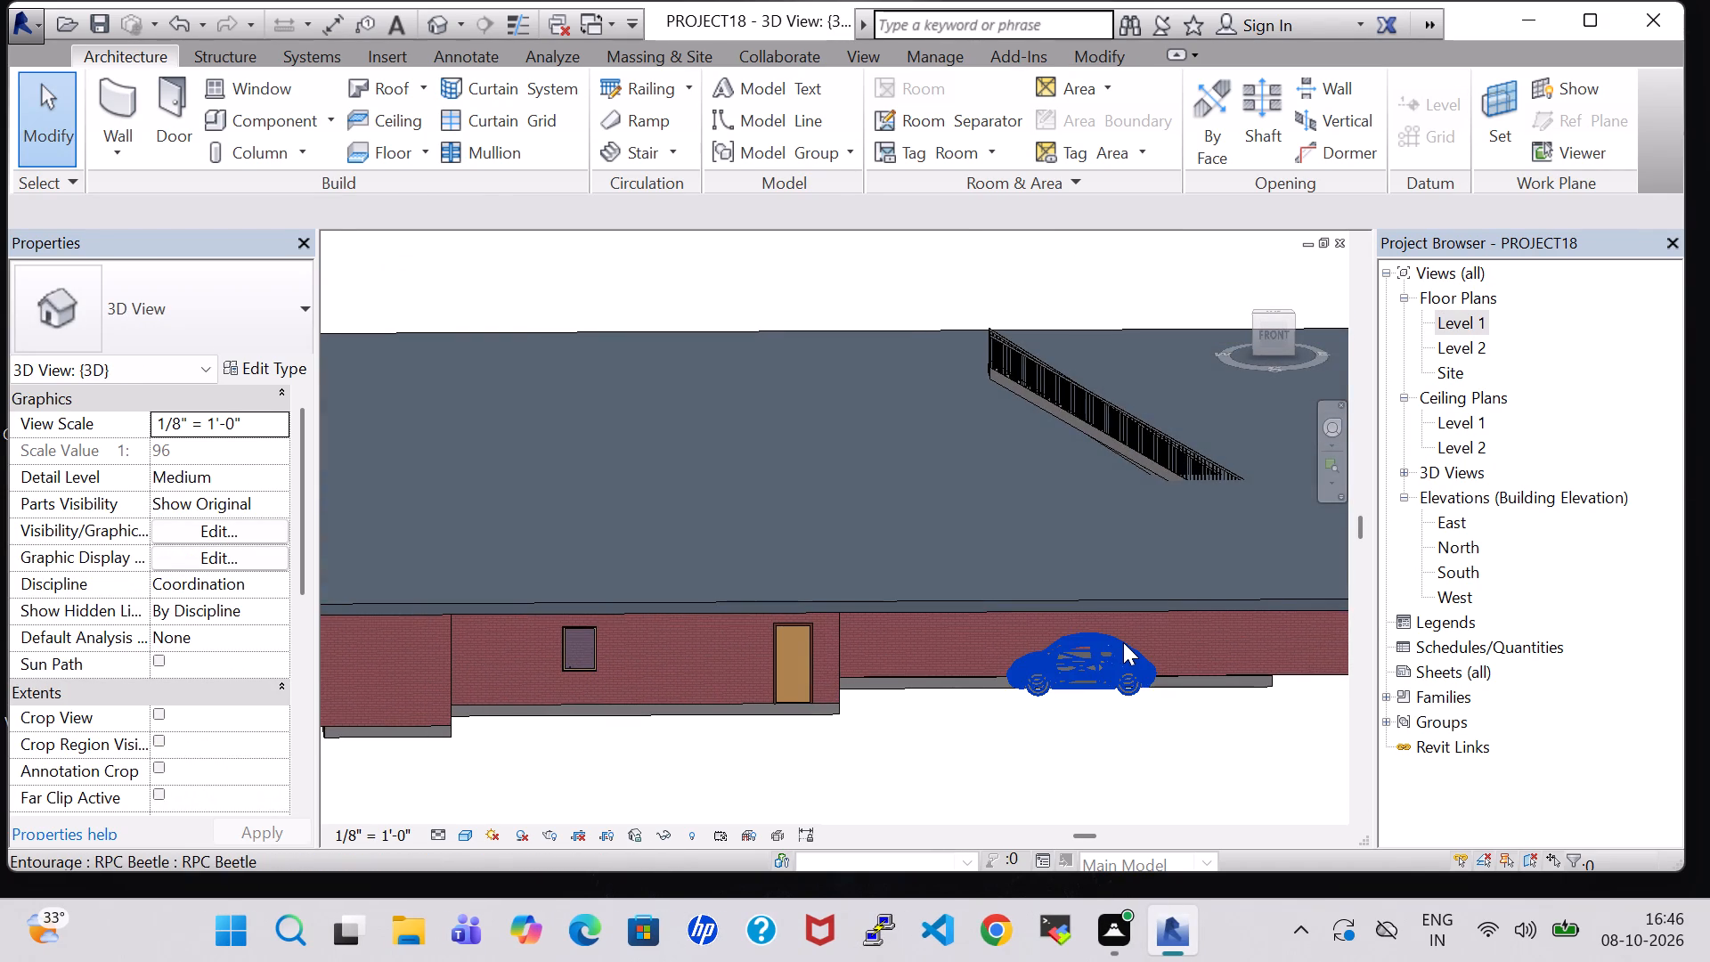
{"action": "left_click", "coordinate": [1123, 642]}
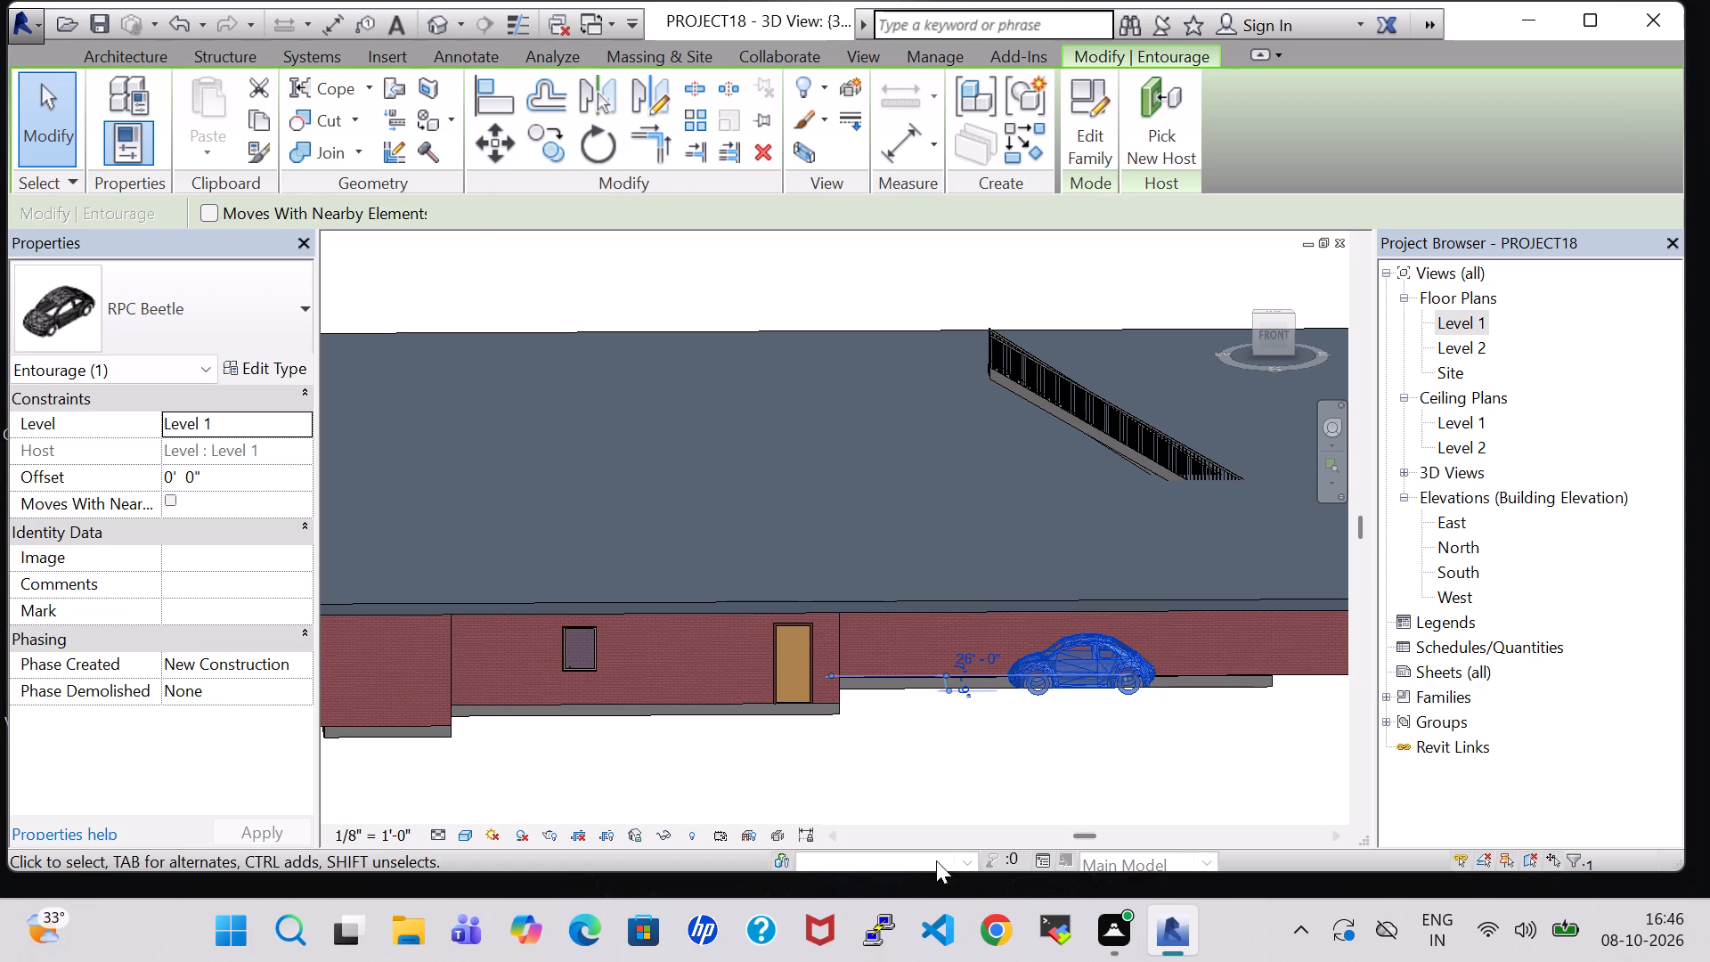
{"action": "scroll", "coordinate": [981, 549], "scroll_direction": "down", "scroll_amount": 3}
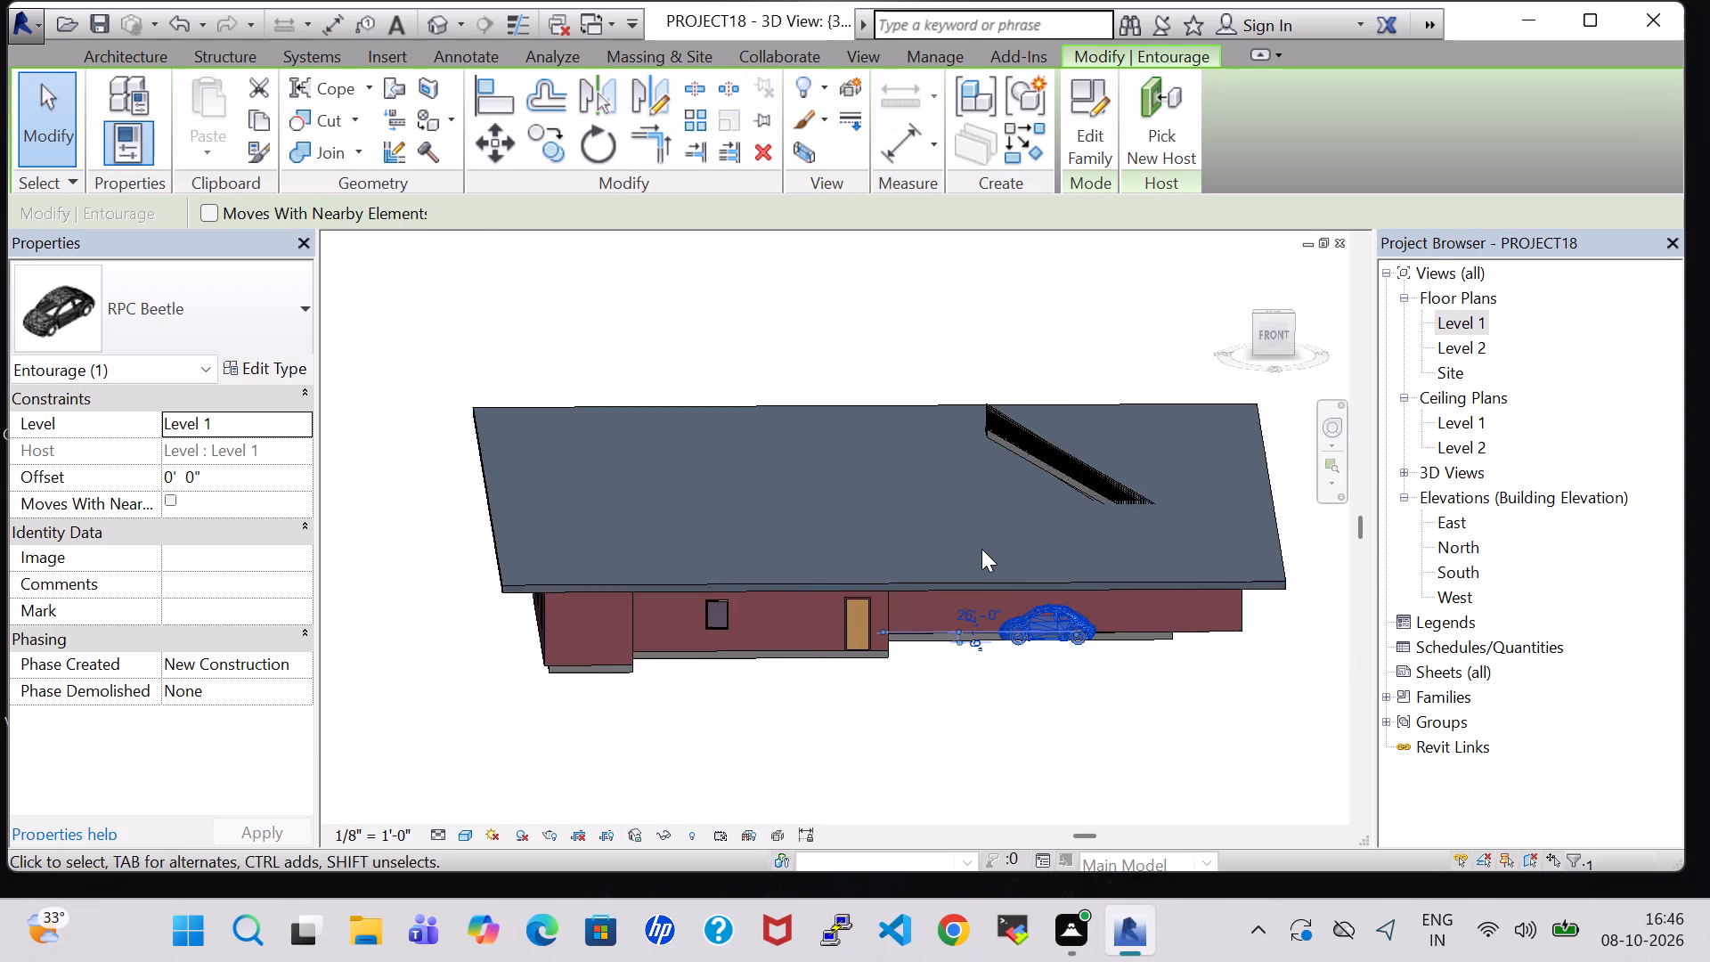
{"action": "scroll", "coordinate": [981, 549], "scroll_direction": "down", "scroll_amount": 1}
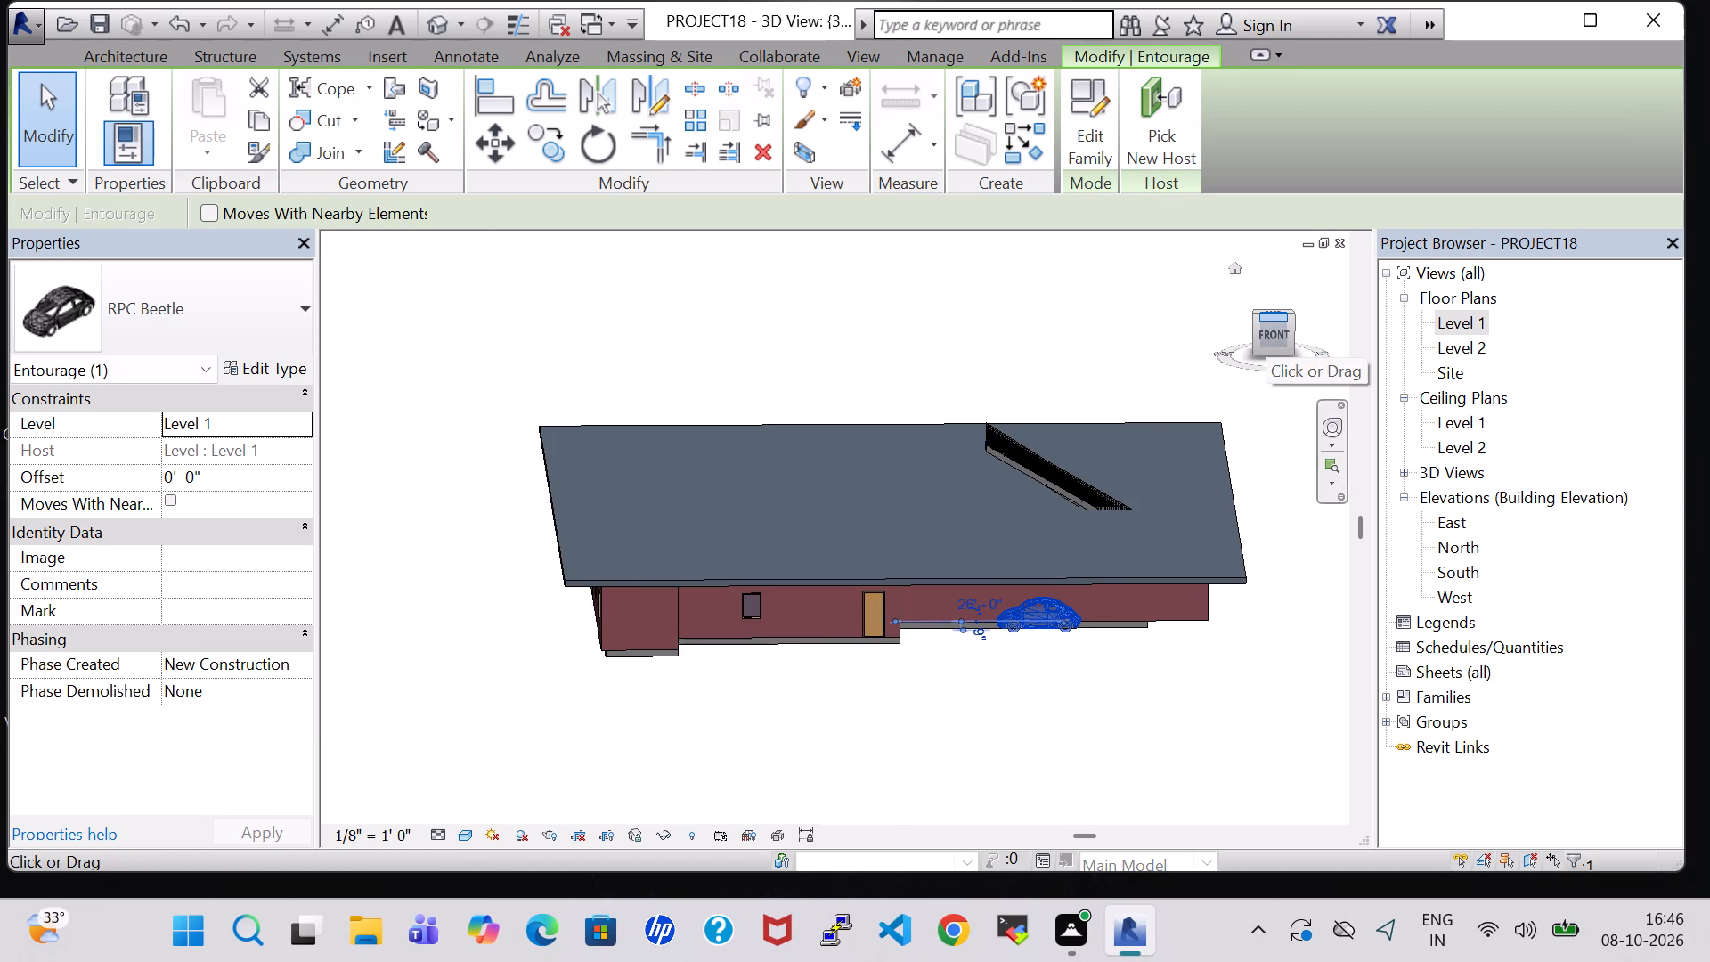
{"action": "left_click", "coordinate": [1266, 328]}
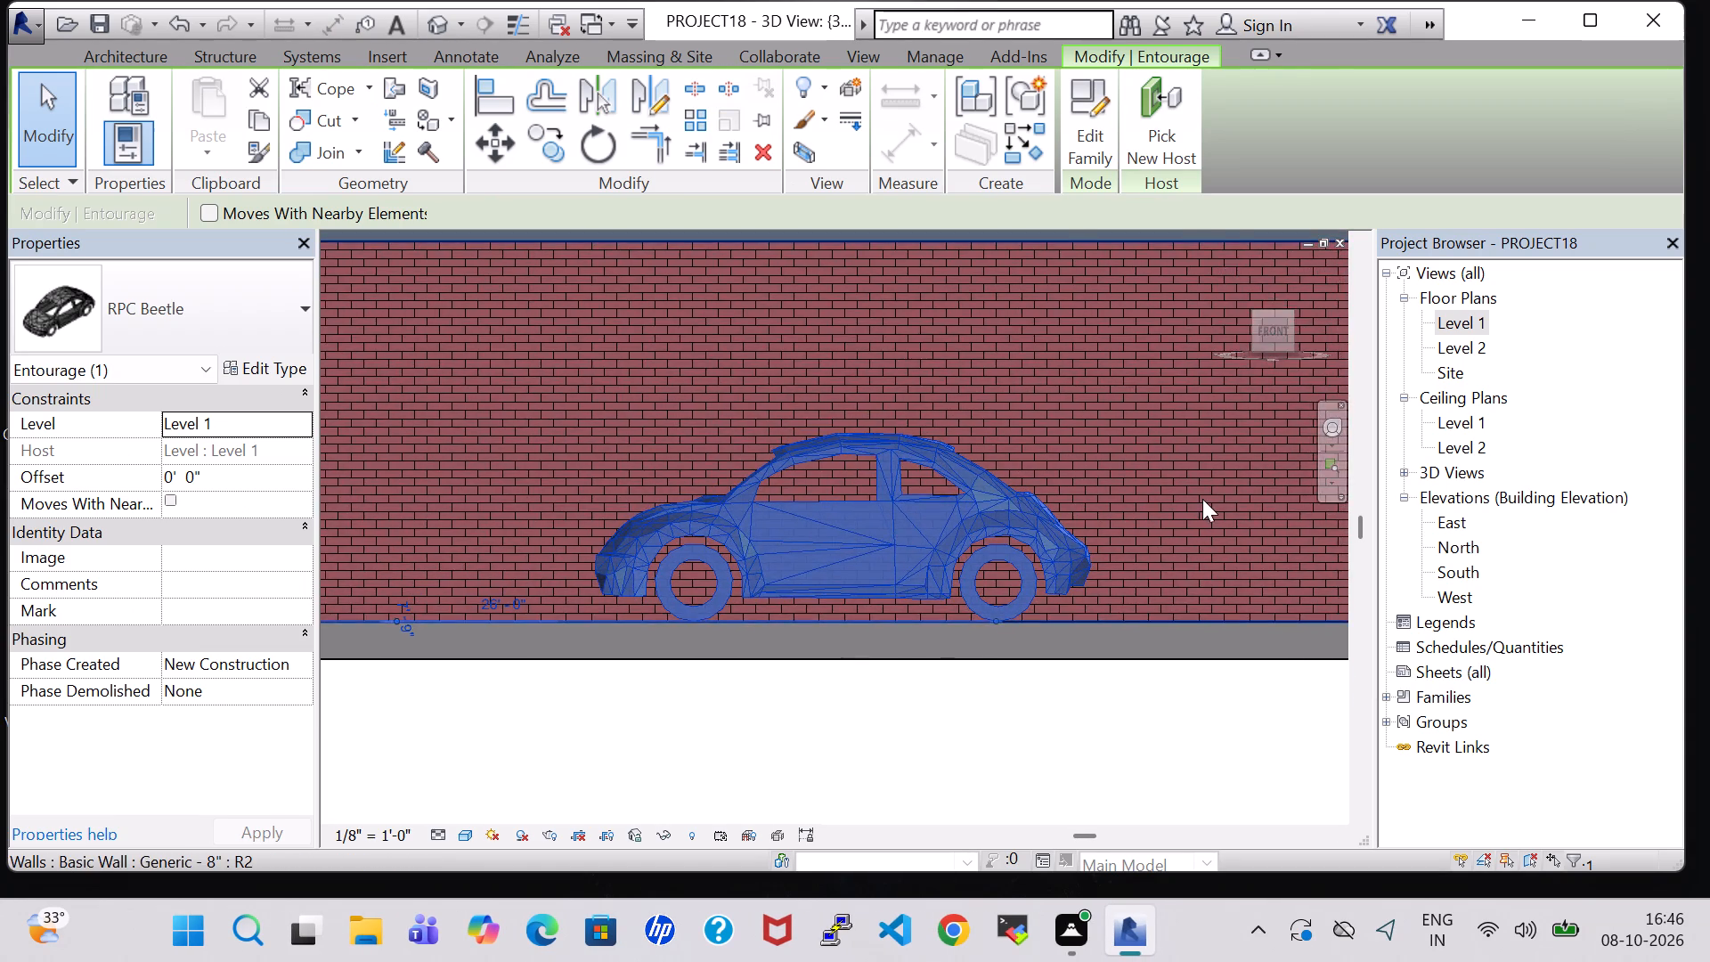
{"action": "scroll", "coordinate": [1202, 499], "scroll_direction": "down", "scroll_amount": 10}
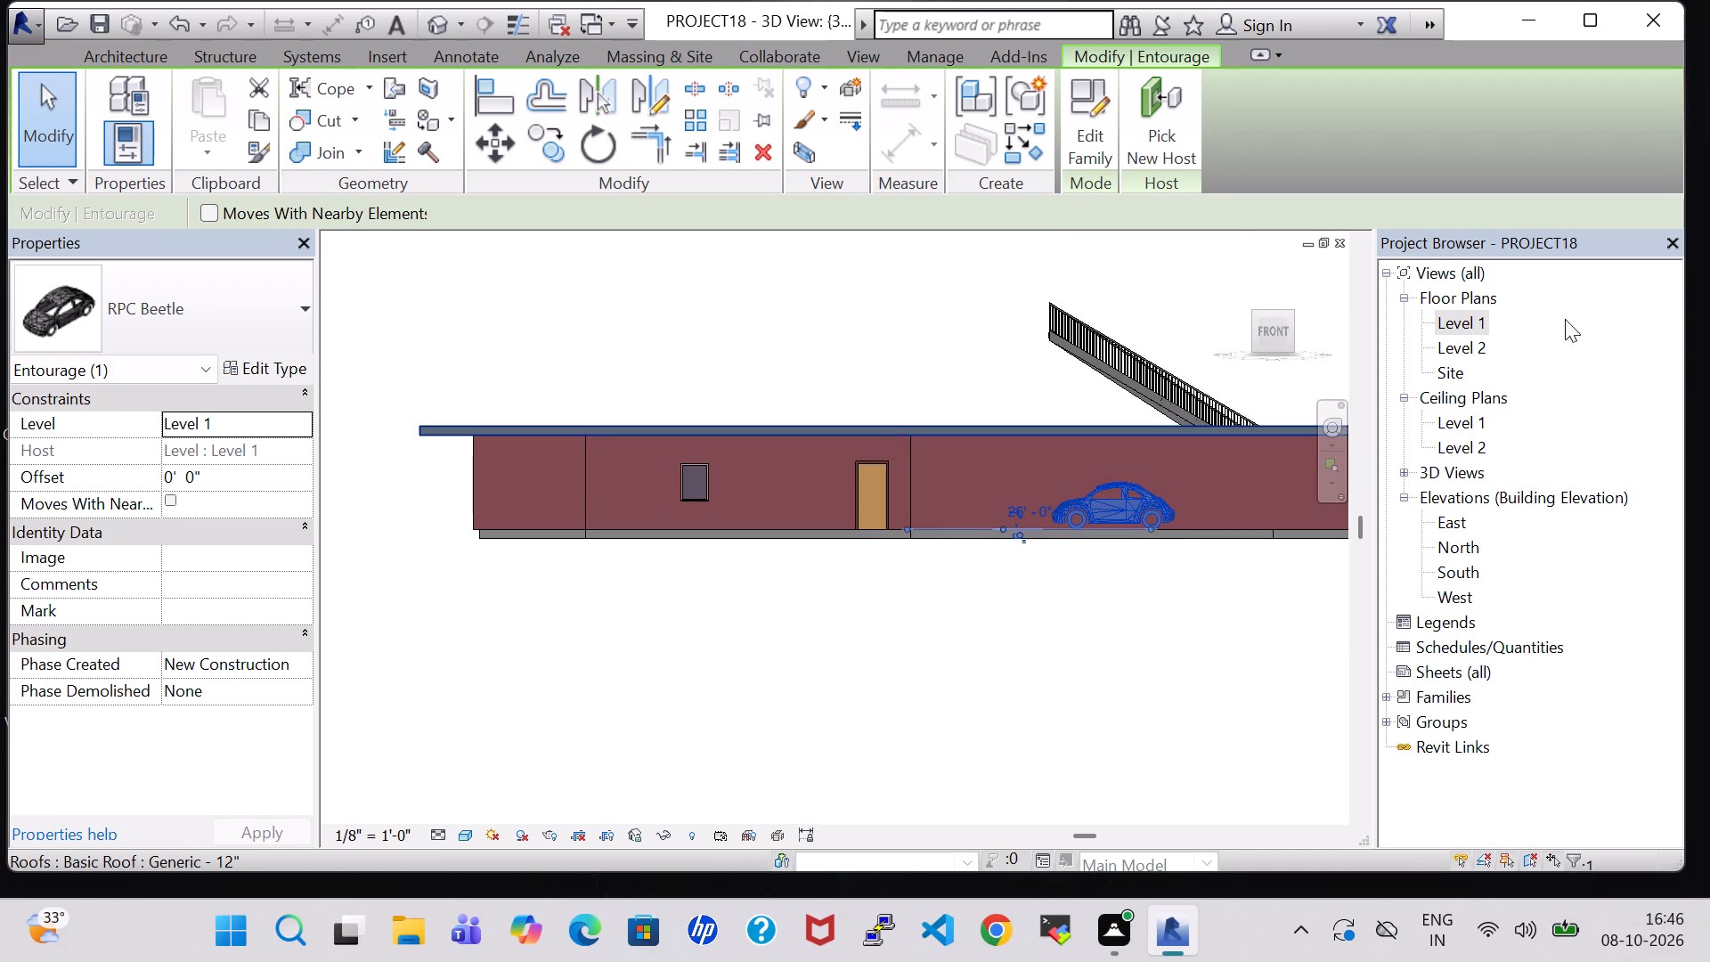
Change the Level 1 floor plan's visual style to a shaded colour display.
{"action": "double_click", "coordinate": [1458, 311]}
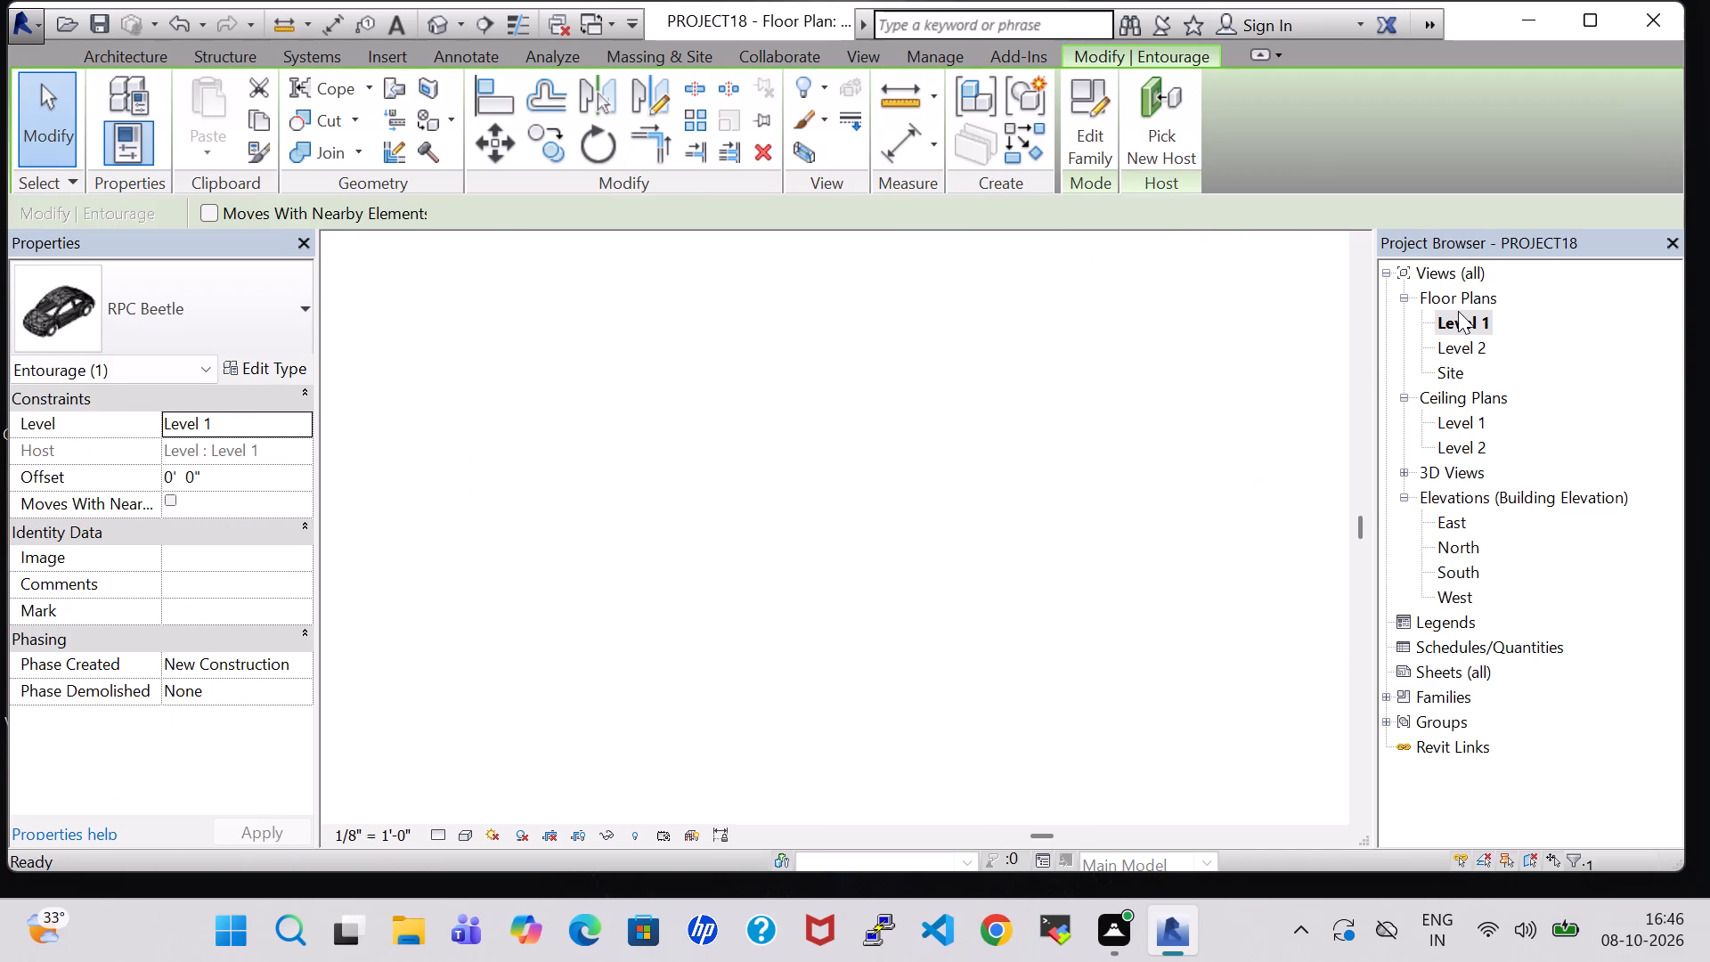
{"action": "scroll", "coordinate": [1367, 370], "scroll_direction": "down", "scroll_amount": 3}
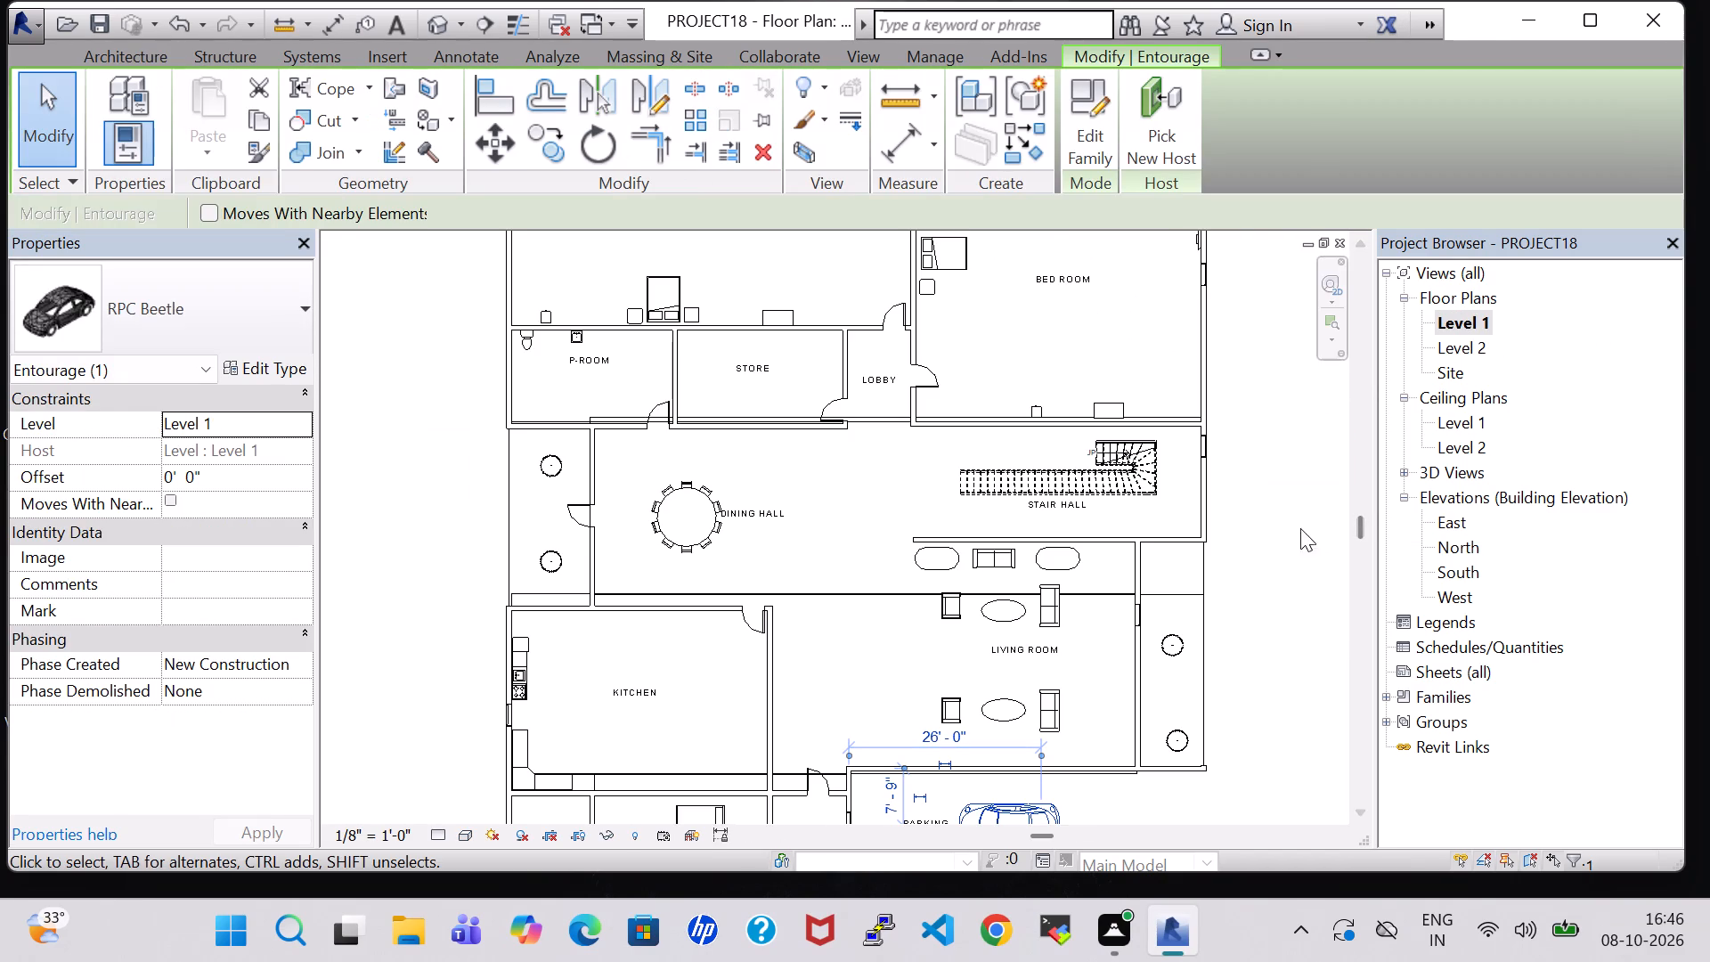
{"action": "left_click", "coordinate": [467, 837]}
{"action": "left_click", "coordinate": [489, 733]}
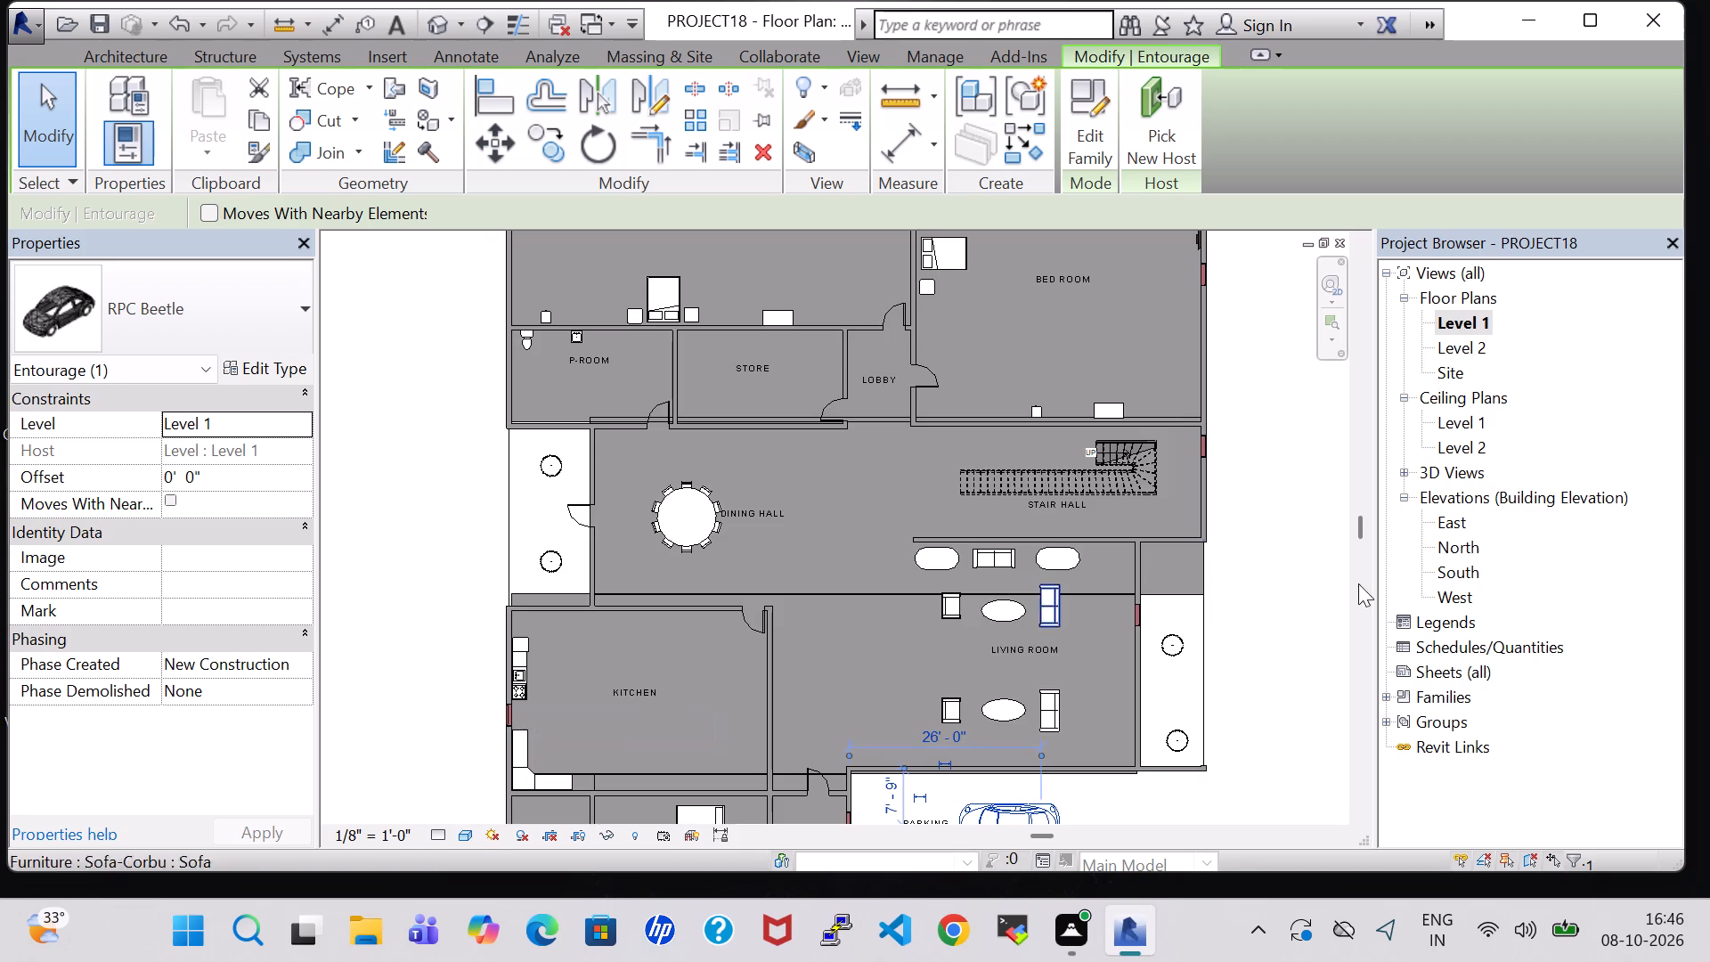
{"action": "middle_click_drag", "start_coordinate": [1289, 568], "coordinate": [1287, 519], "text": "shift"}
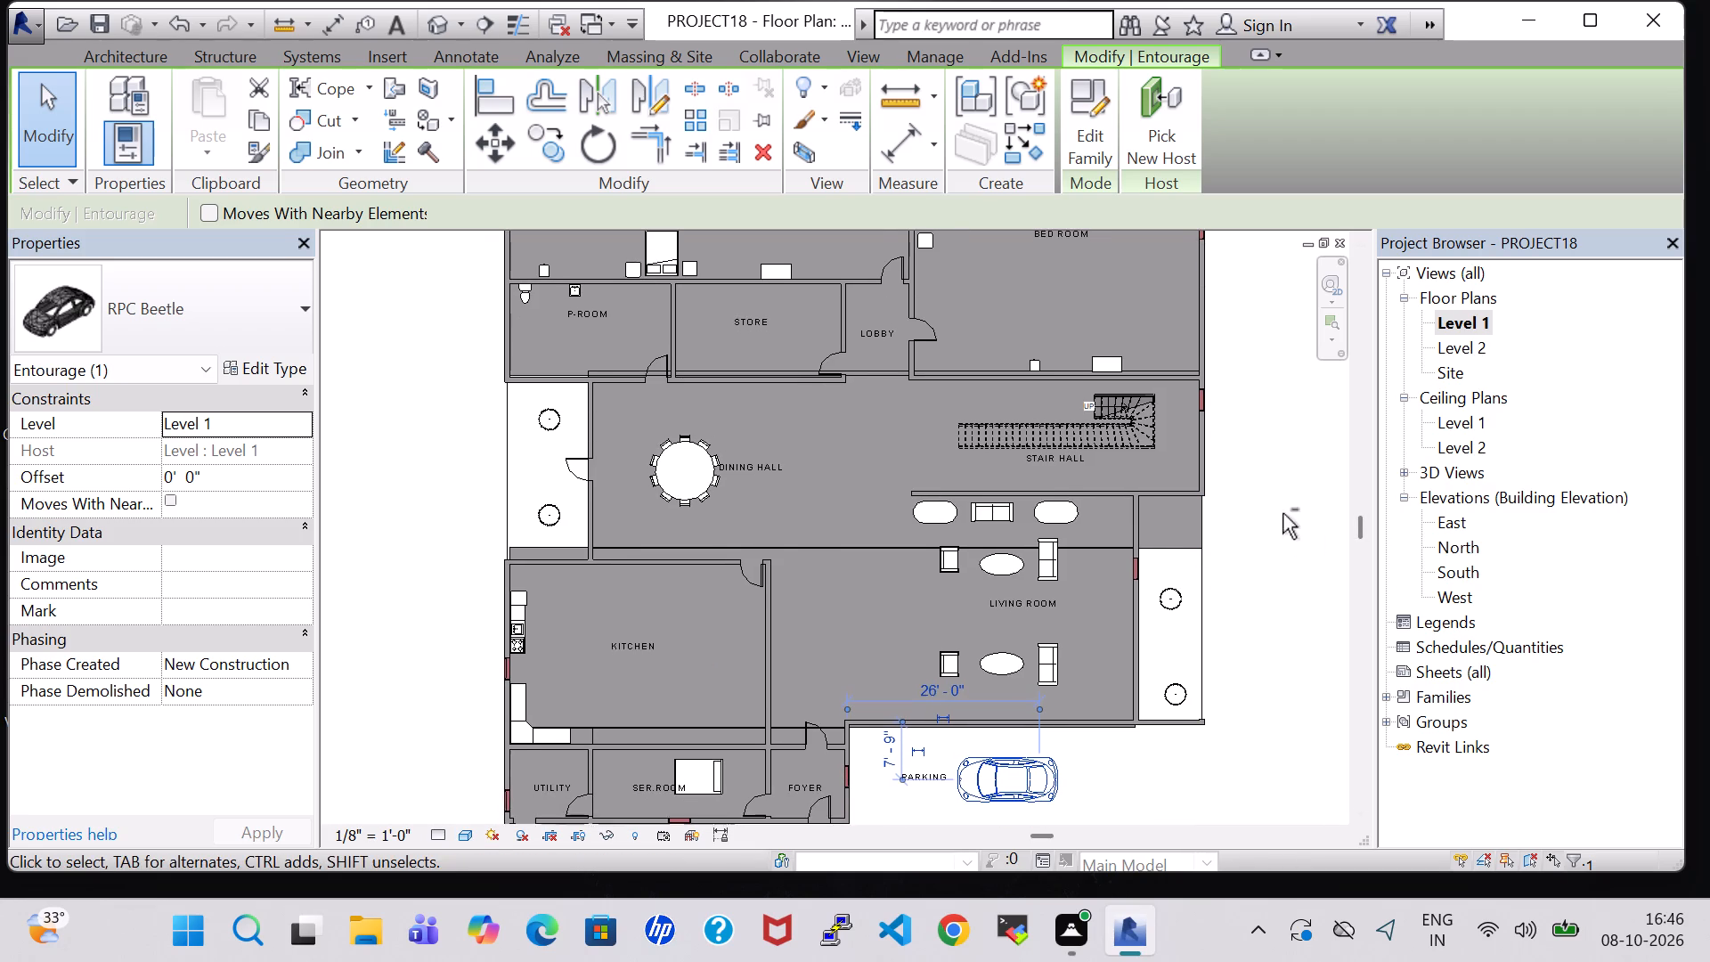
{"action": "middle_click", "coordinate": [1282, 512], "text": "shift"}
{"action": "middle_click_drag", "start_coordinate": [1282, 511], "coordinate": [1282, 475], "text": "shift"}
{"action": "middle_click", "coordinate": [1282, 475], "text": "shift"}
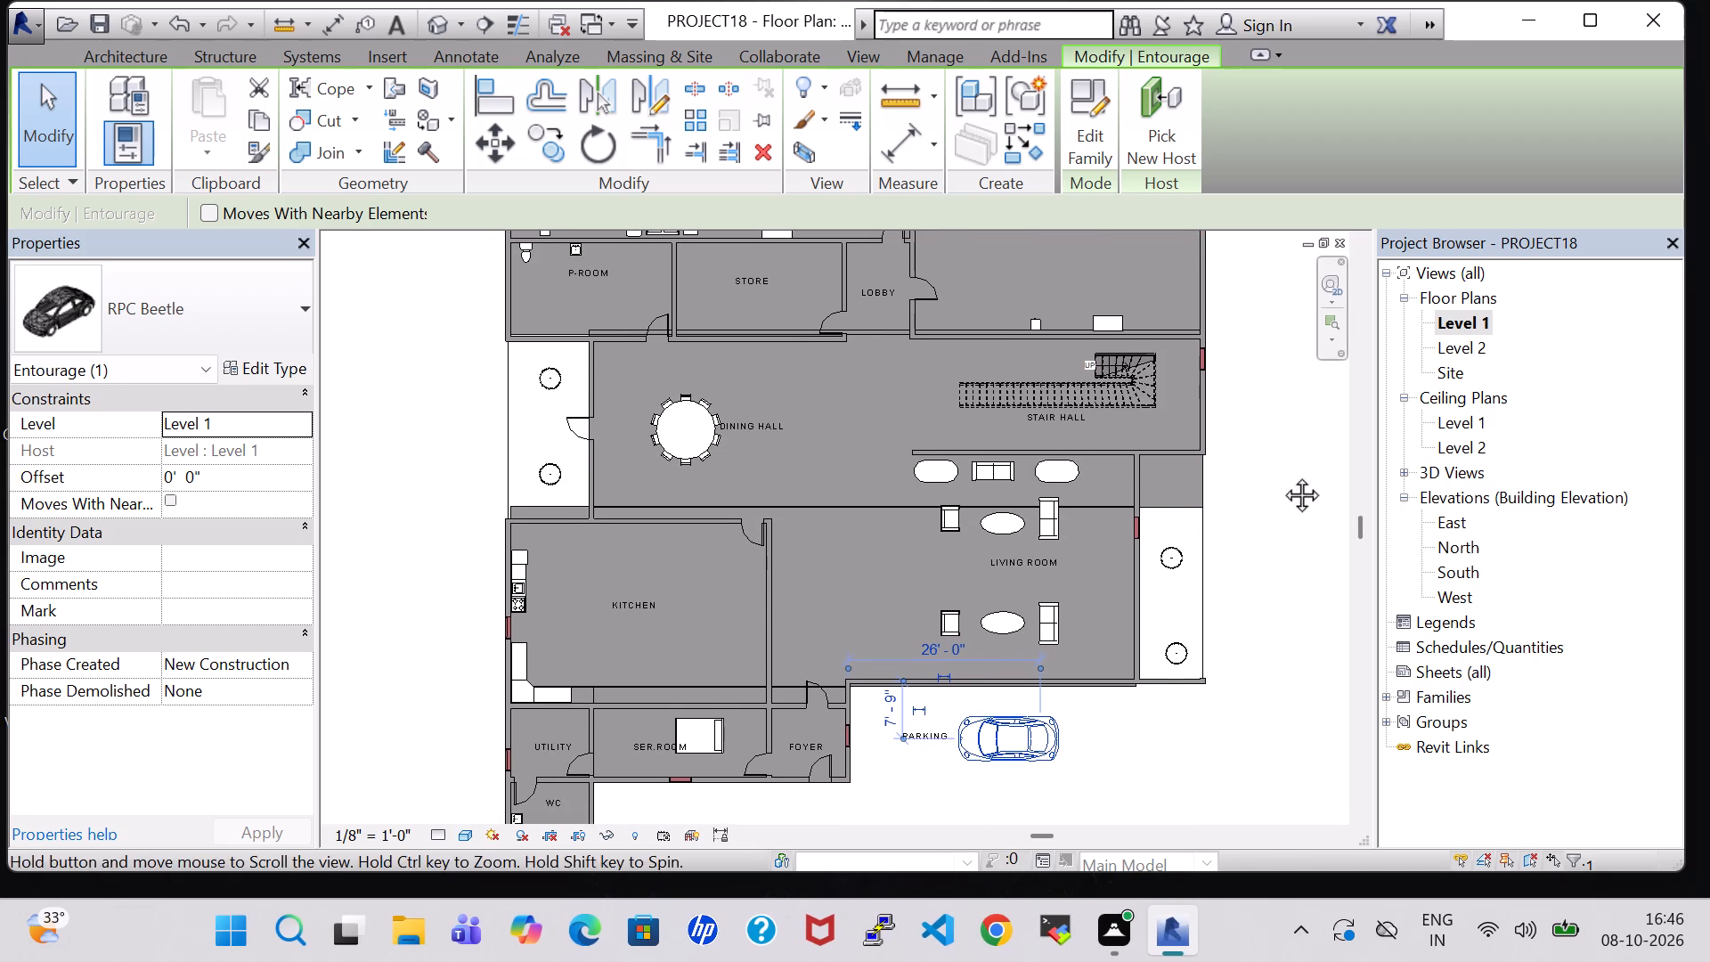
Delete the Generic - 12" basic roof covering the house in the 3D view.
{"action": "left_click", "coordinate": [442, 31]}
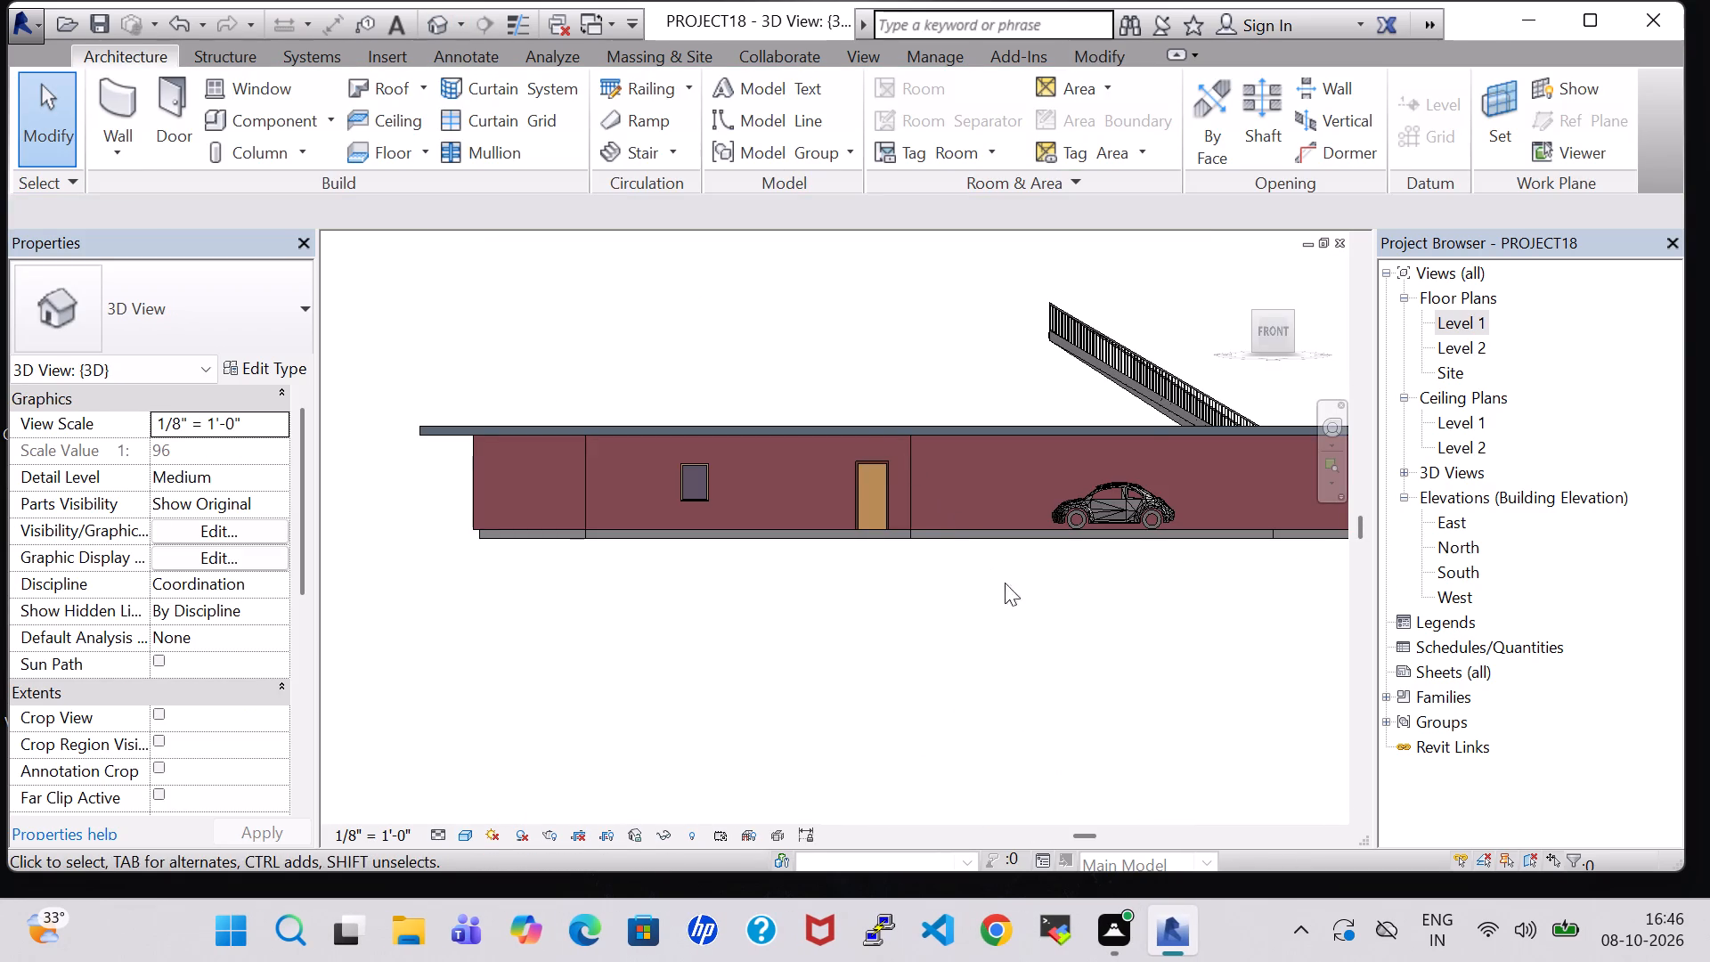
{"action": "scroll", "coordinate": [1020, 590], "scroll_direction": "up", "scroll_amount": 1}
{"action": "middle_click_drag", "start_coordinate": [1020, 590], "coordinate": [990, 601]}
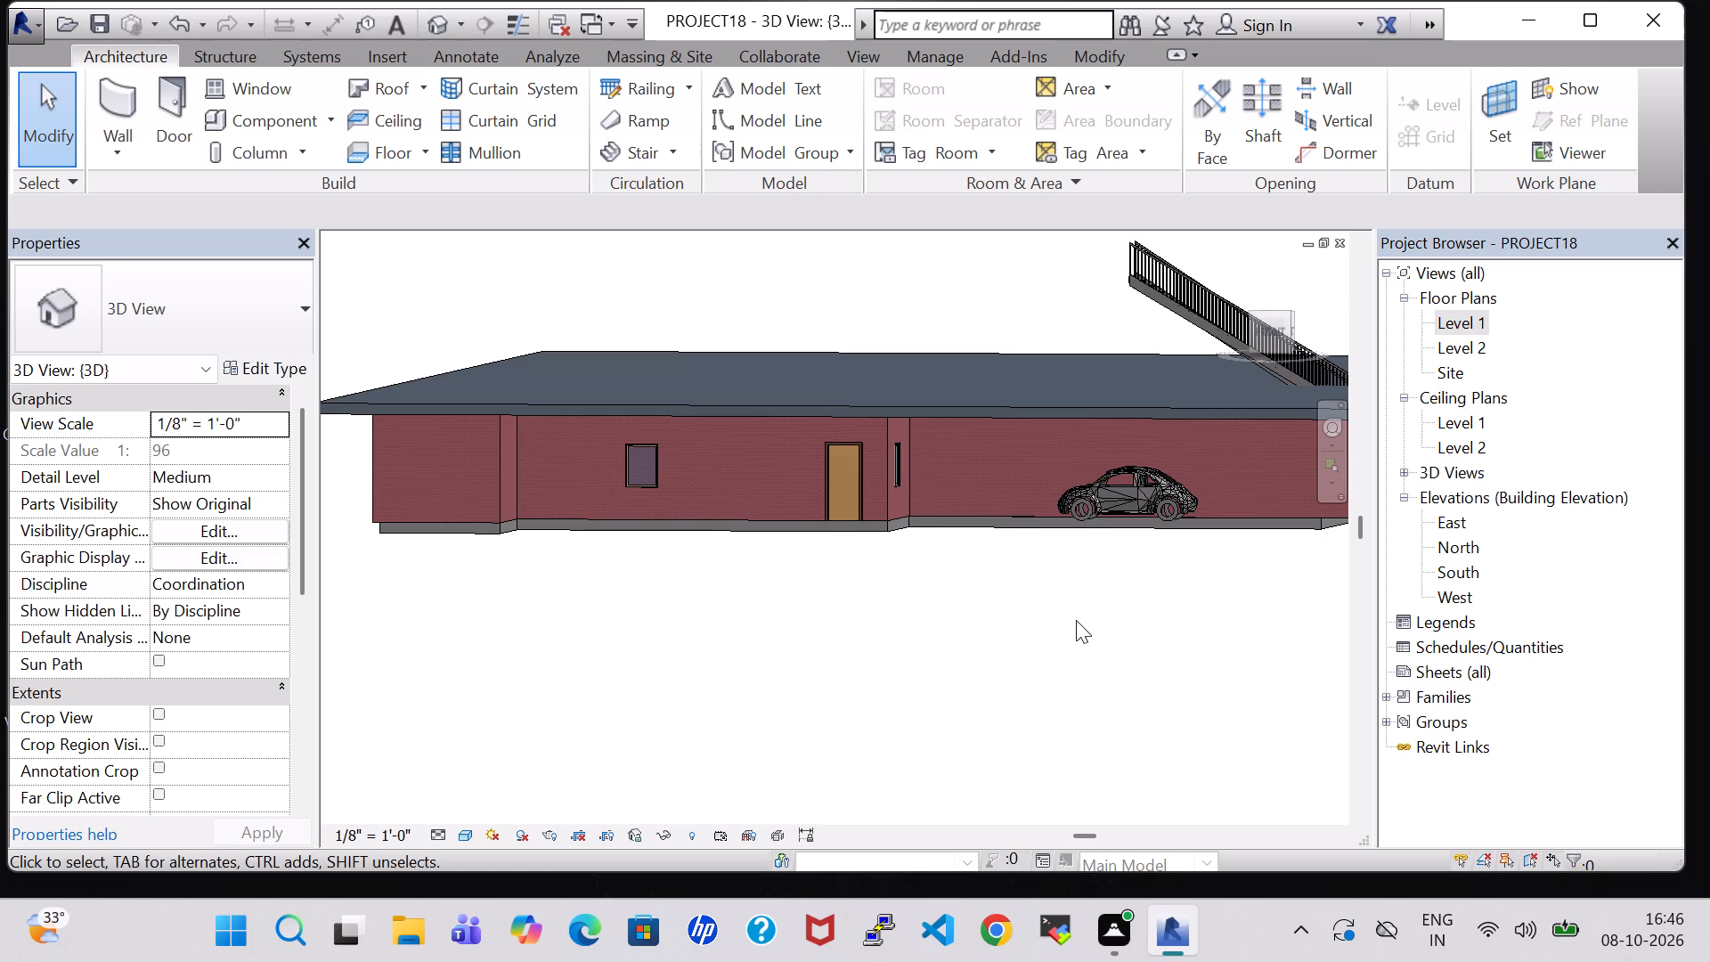
{"action": "middle_click_drag", "start_coordinate": [1076, 620], "coordinate": [1103, 617]}
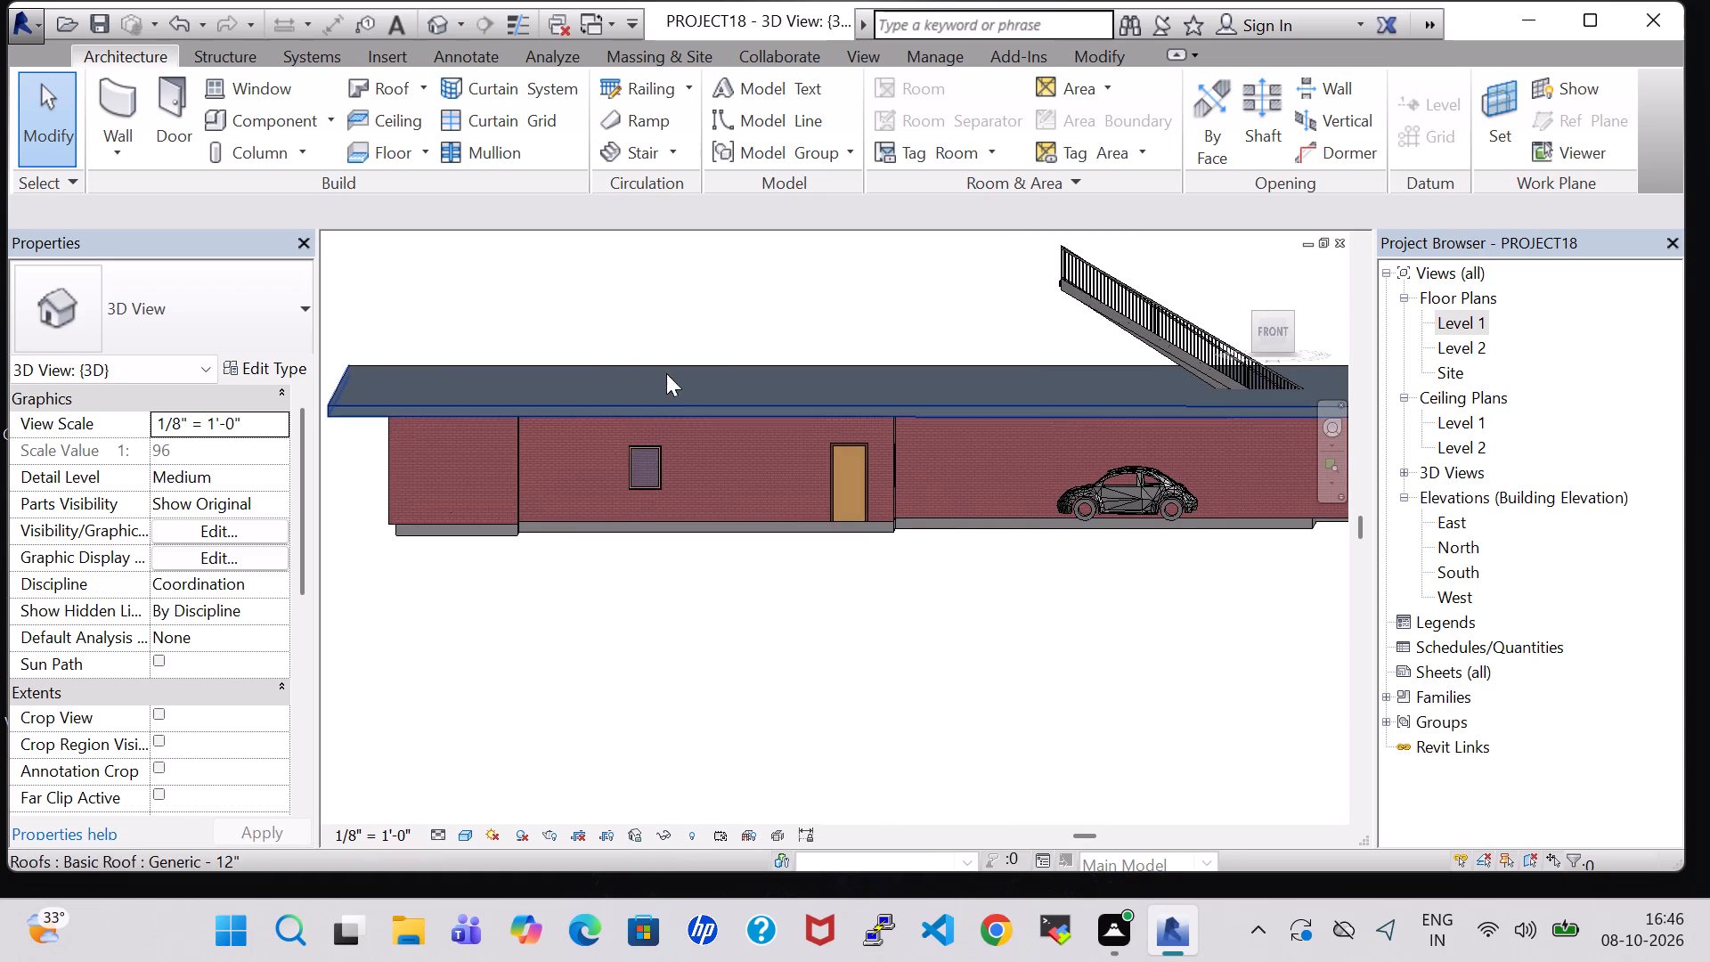
{"action": "left_click", "coordinate": [691, 388]}
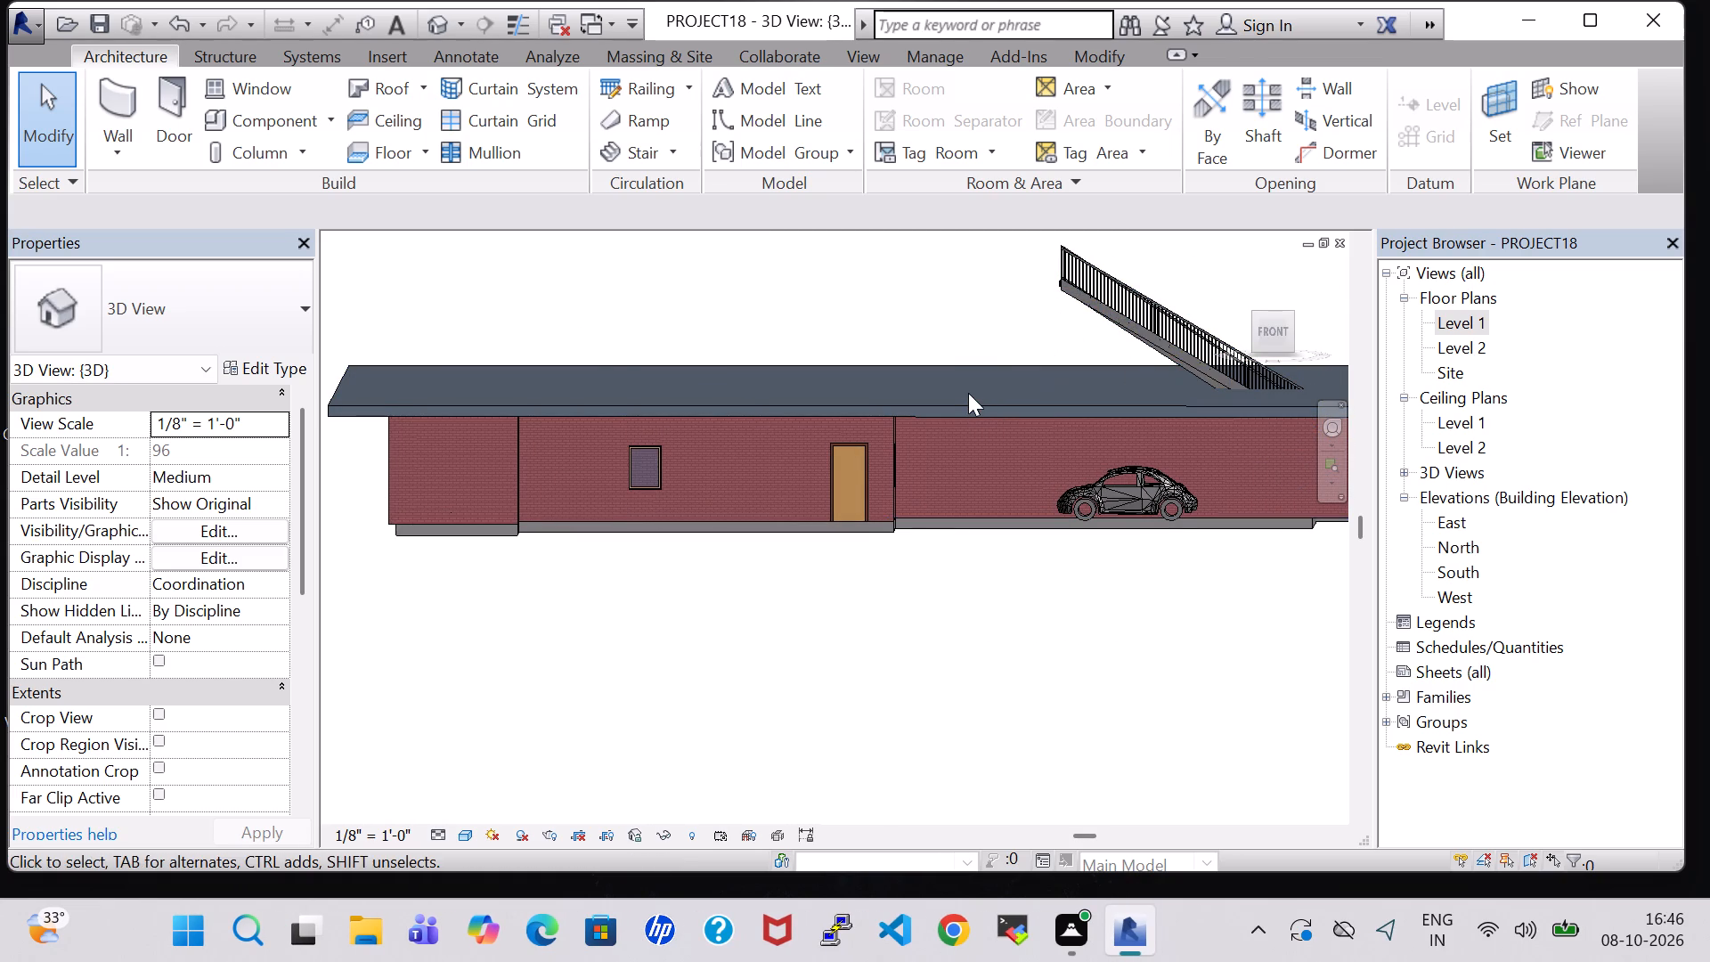
{"action": "left_click", "coordinate": [730, 399]}
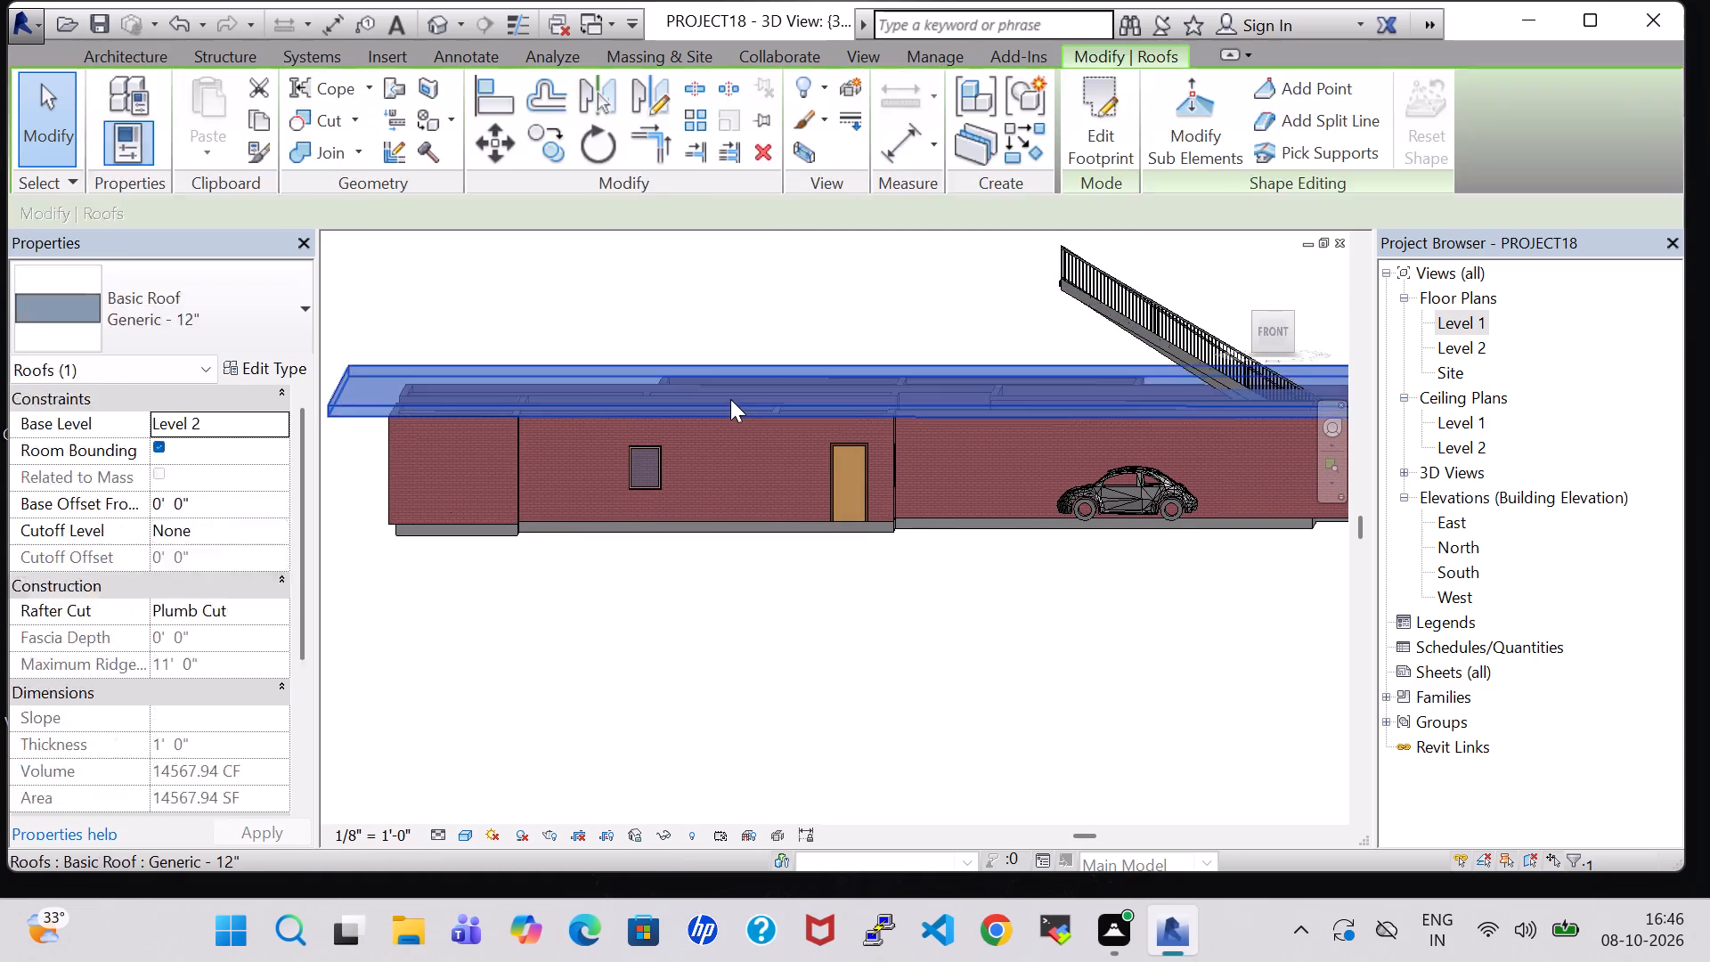
{"action": "key", "text": "Delete"}
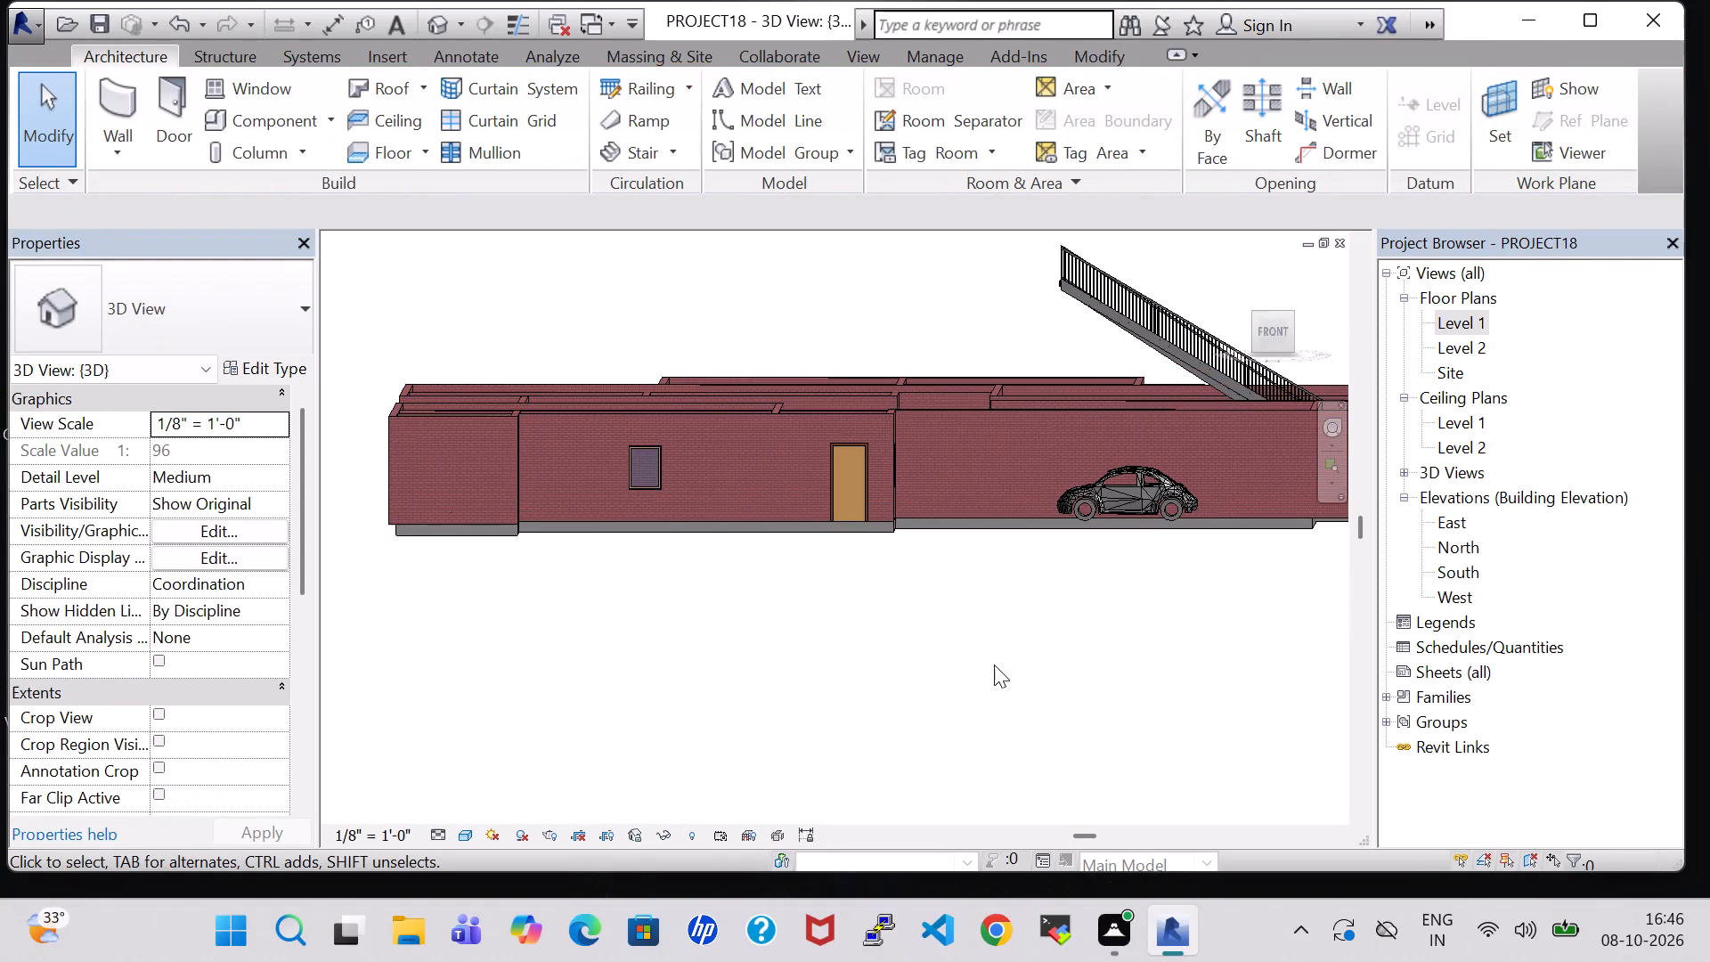
Examine the roofless house in 3D from the front and from above, checking the room layout, furniture, stair and verandas.
{"action": "middle_click_drag", "start_coordinate": [994, 664], "coordinate": [940, 716], "text": "shift"}
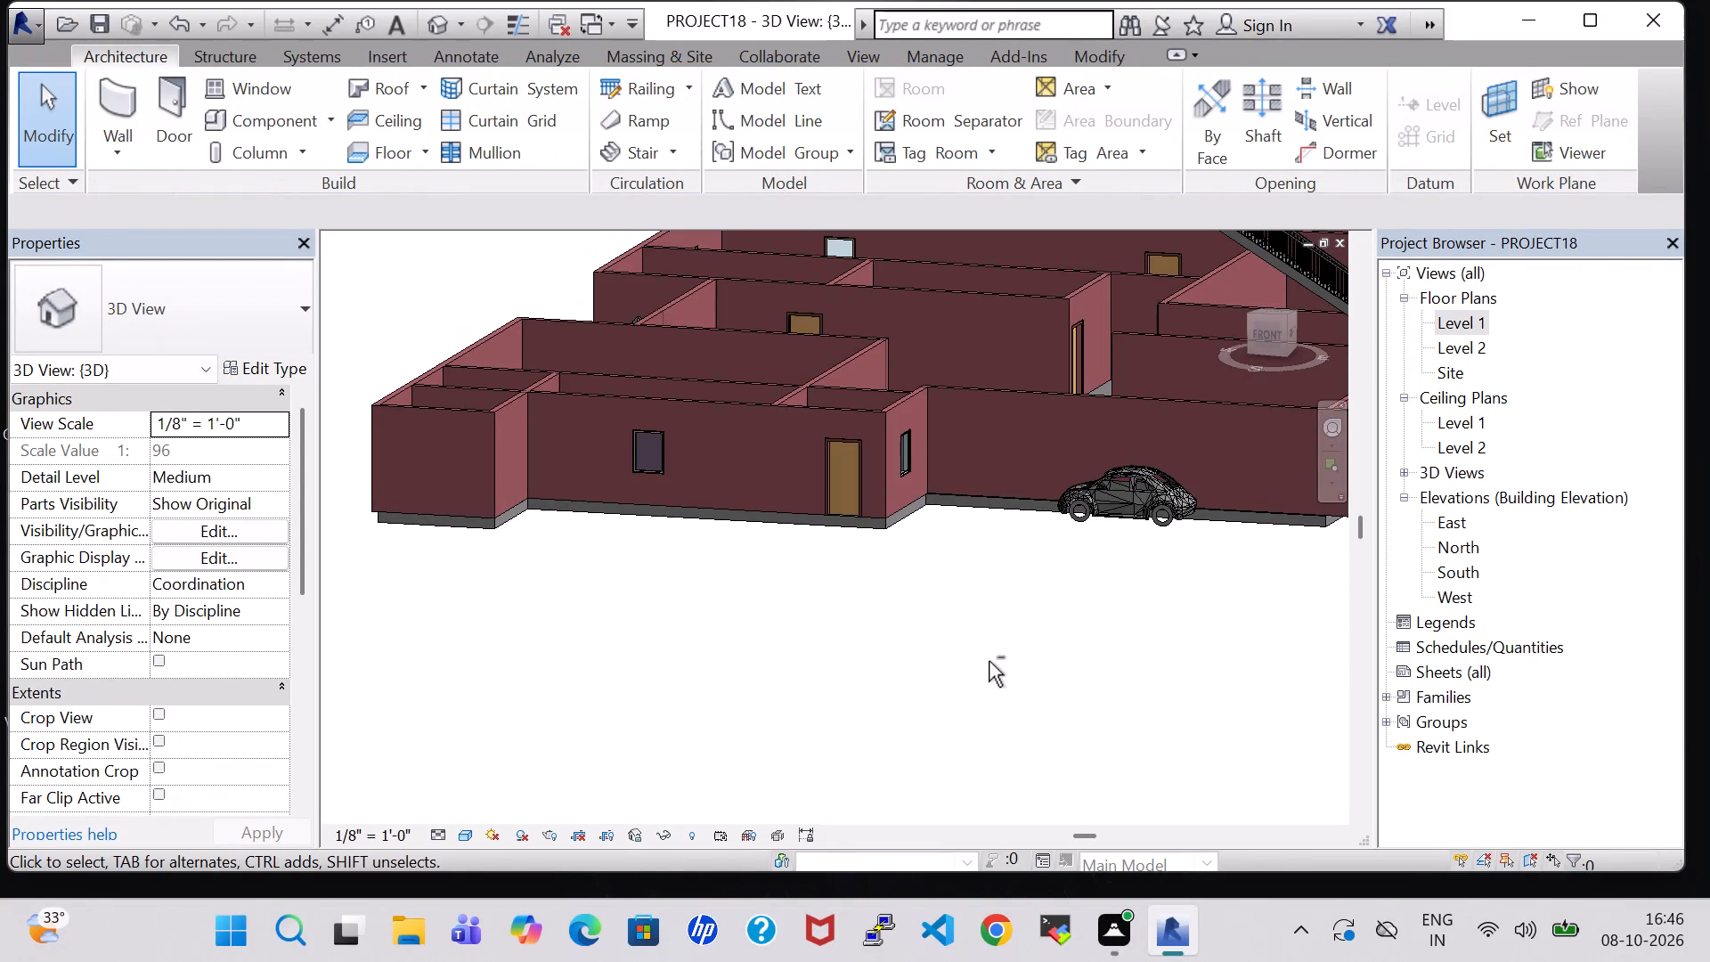
{"action": "scroll", "coordinate": [971, 581], "scroll_direction": "up", "scroll_amount": 1}
{"action": "middle_click_drag", "start_coordinate": [971, 581], "coordinate": [1036, 700], "text": "shift"}
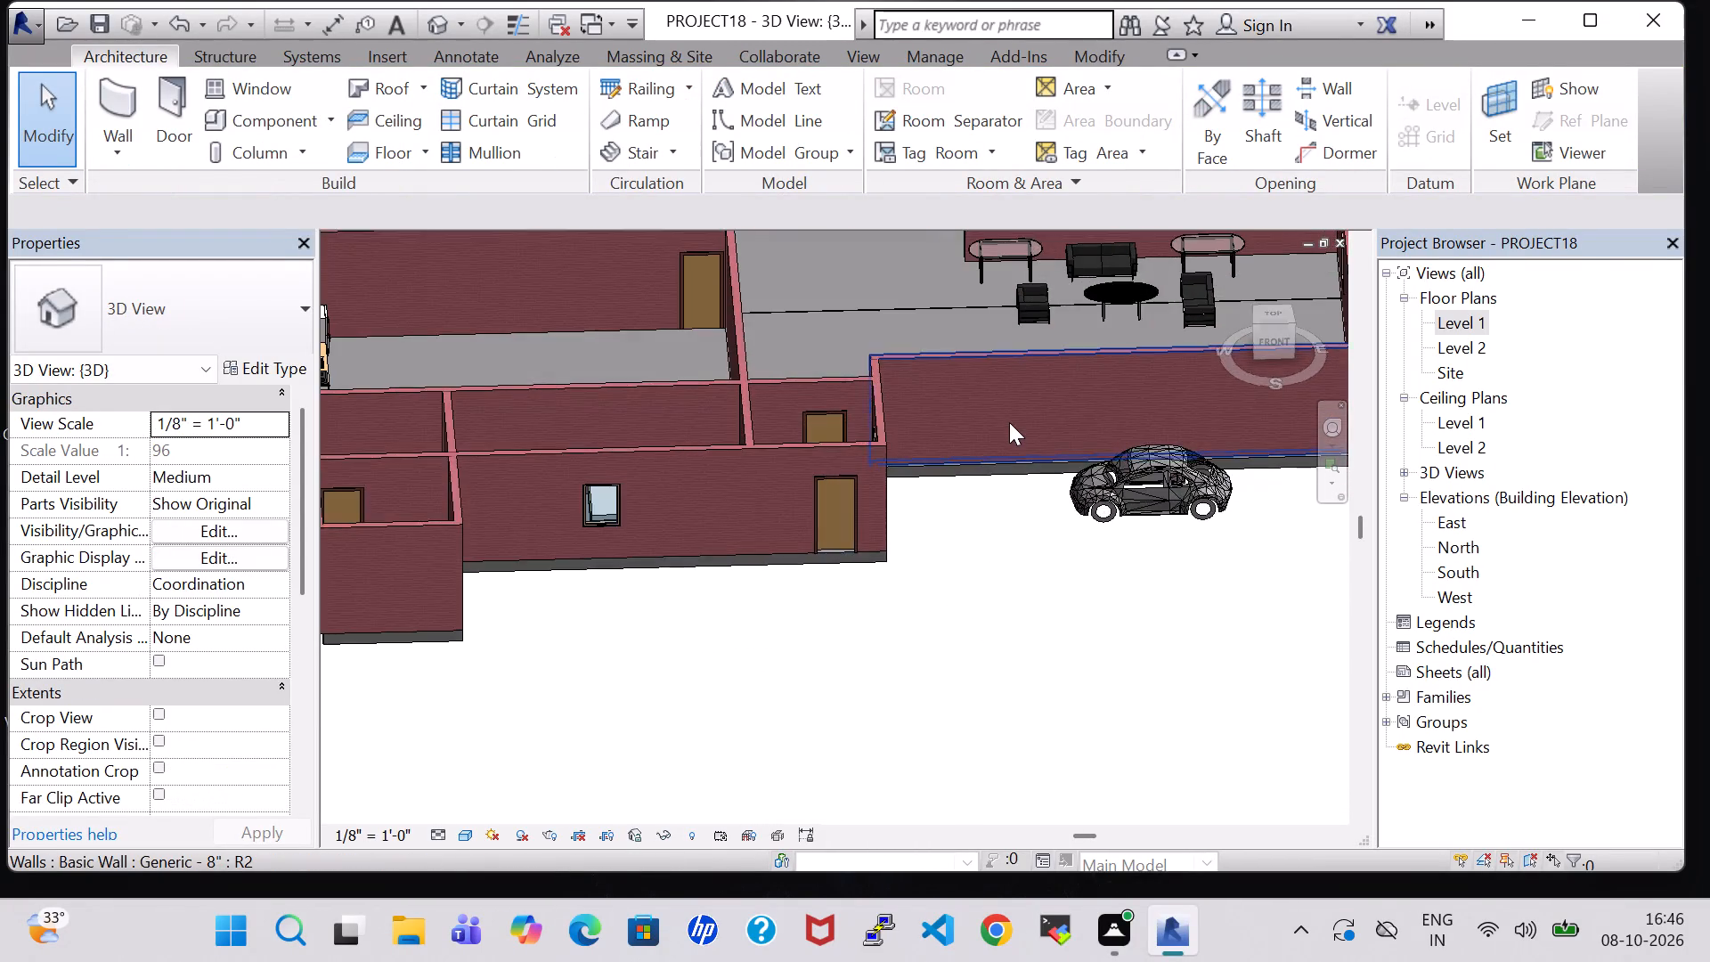
{"action": "scroll", "coordinate": [1009, 416], "scroll_direction": "down", "scroll_amount": 5}
{"action": "middle_click_drag", "start_coordinate": [1091, 531], "coordinate": [1068, 648], "text": "shift"}
{"action": "middle_click_drag", "start_coordinate": [1204, 471], "coordinate": [1079, 800]}
{"action": "scroll", "coordinate": [1079, 793], "scroll_direction": "up", "scroll_amount": 1}
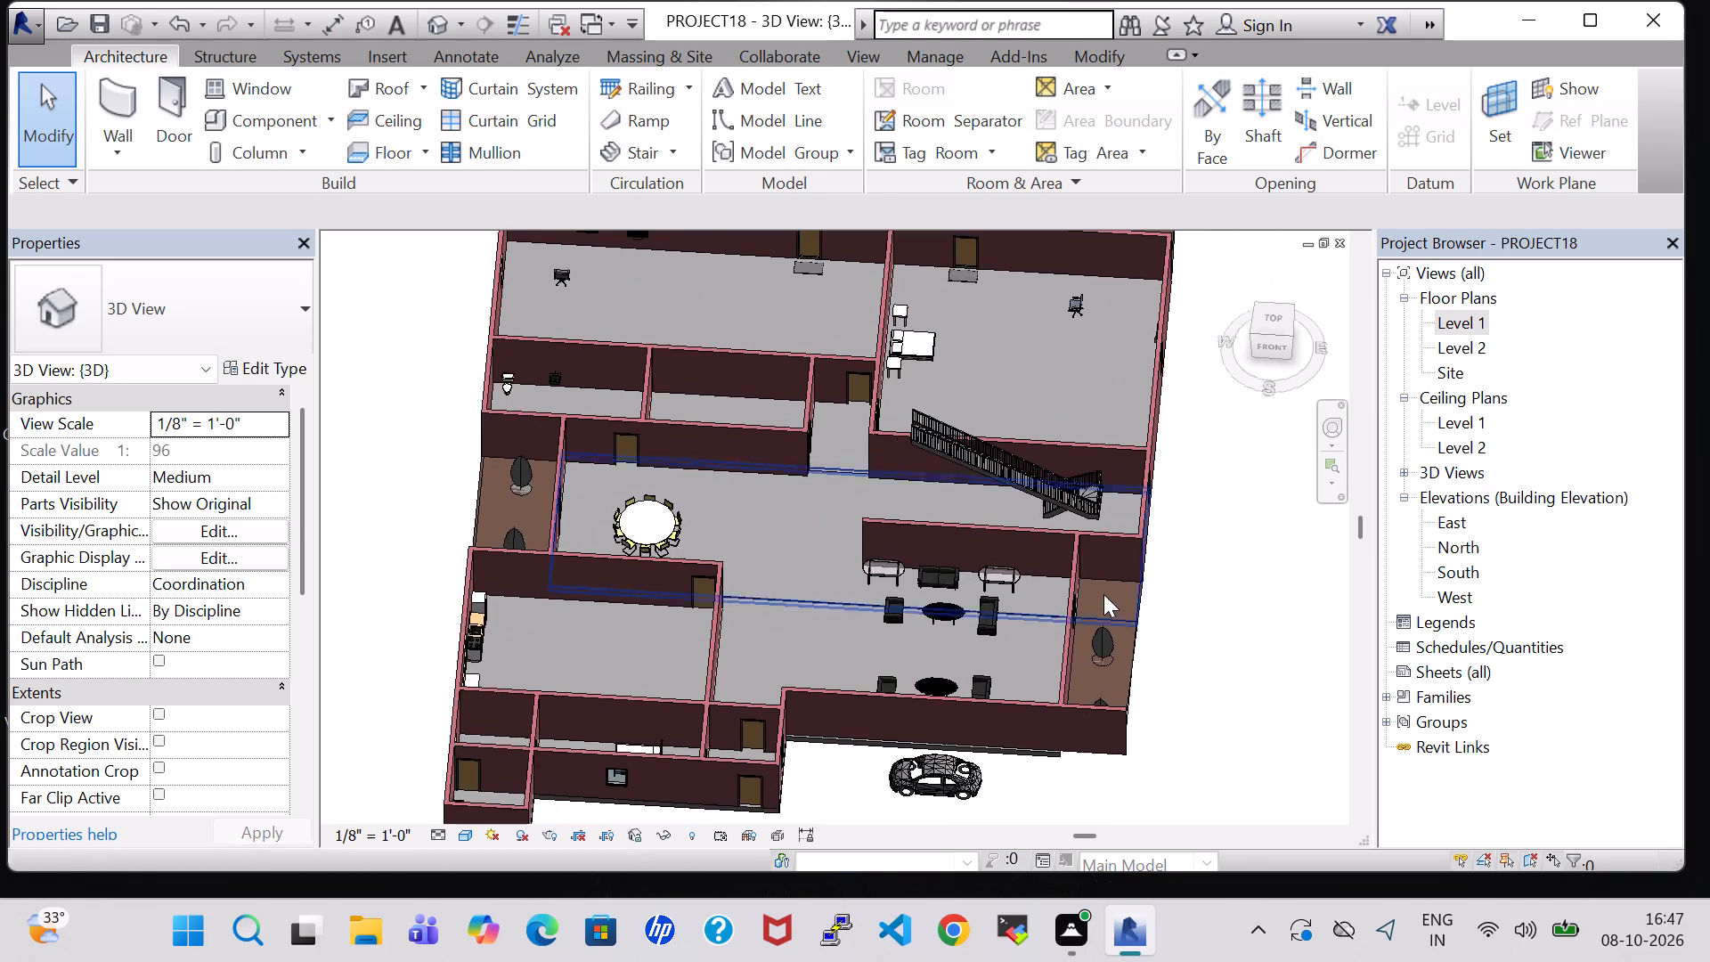
{"action": "scroll", "coordinate": [1104, 591], "scroll_direction": "down", "scroll_amount": 3}
{"action": "middle_click_drag", "start_coordinate": [1224, 546], "coordinate": [1271, 519], "text": "shift"}
{"action": "middle_click_drag", "start_coordinate": [1184, 555], "coordinate": [1176, 559], "text": "shift"}
{"action": "middle_click", "coordinate": [1174, 560], "text": "shift"}
{"action": "middle_click", "coordinate": [1174, 560], "text": "shift"}
{"action": "middle_click", "coordinate": [1174, 563], "text": "shift"}
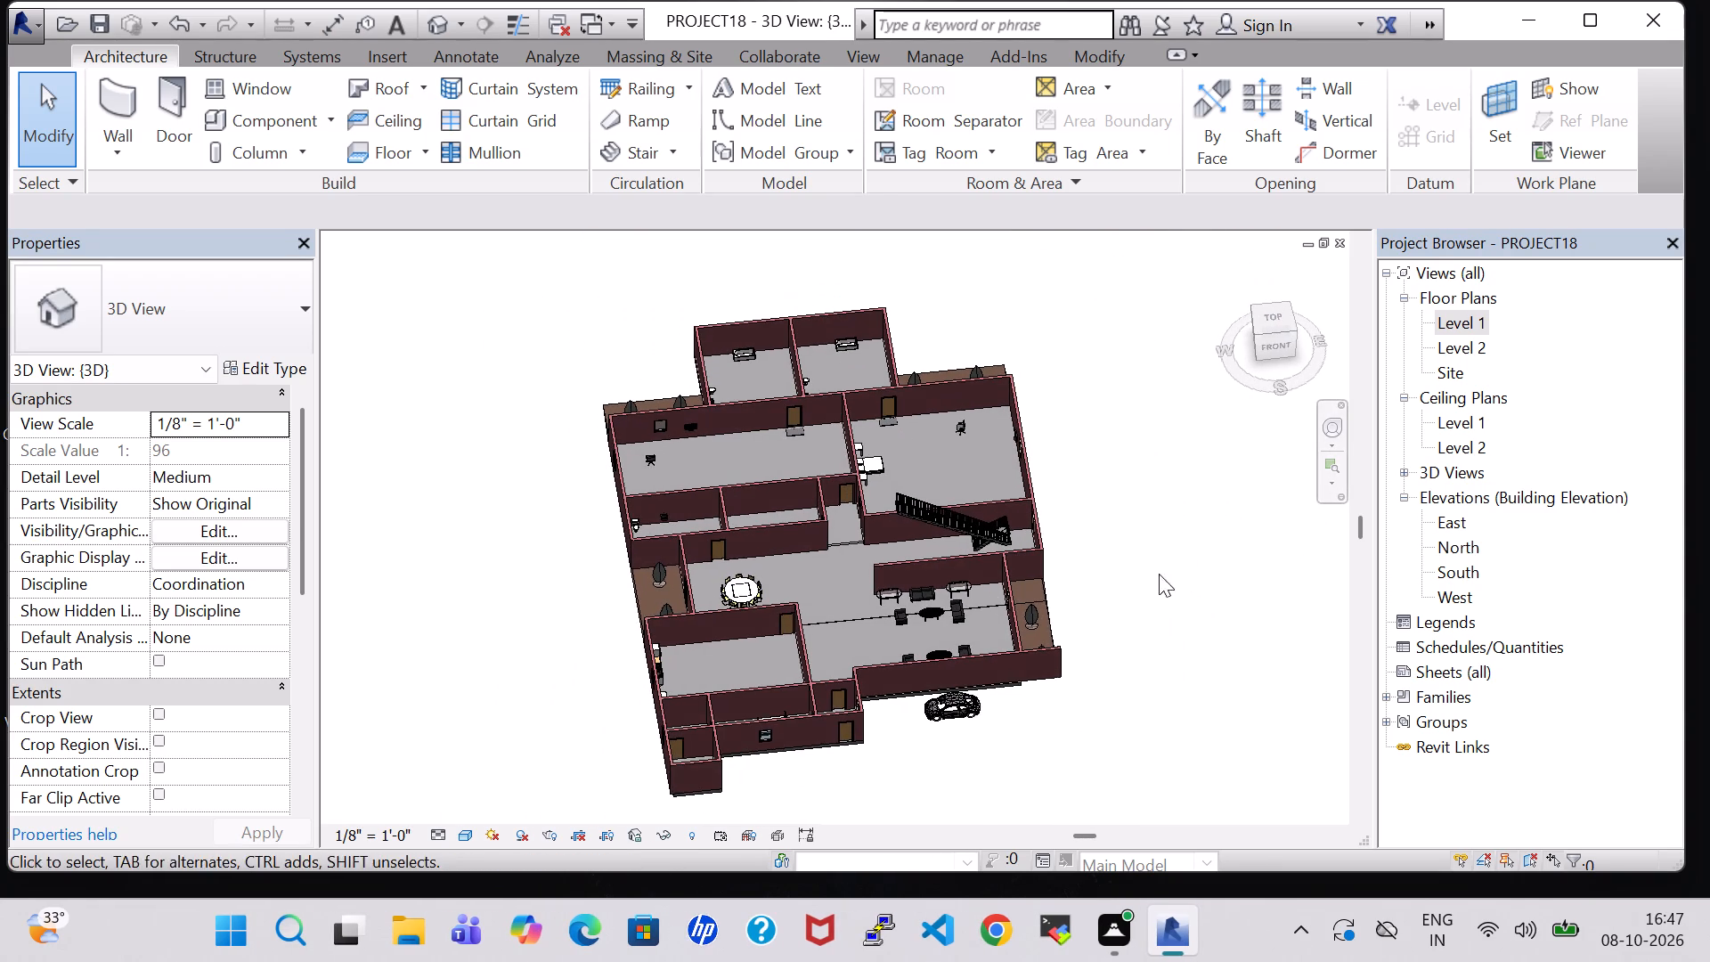
{"action": "middle_click_drag", "start_coordinate": [1079, 483], "coordinate": [1090, 485], "text": "shift"}
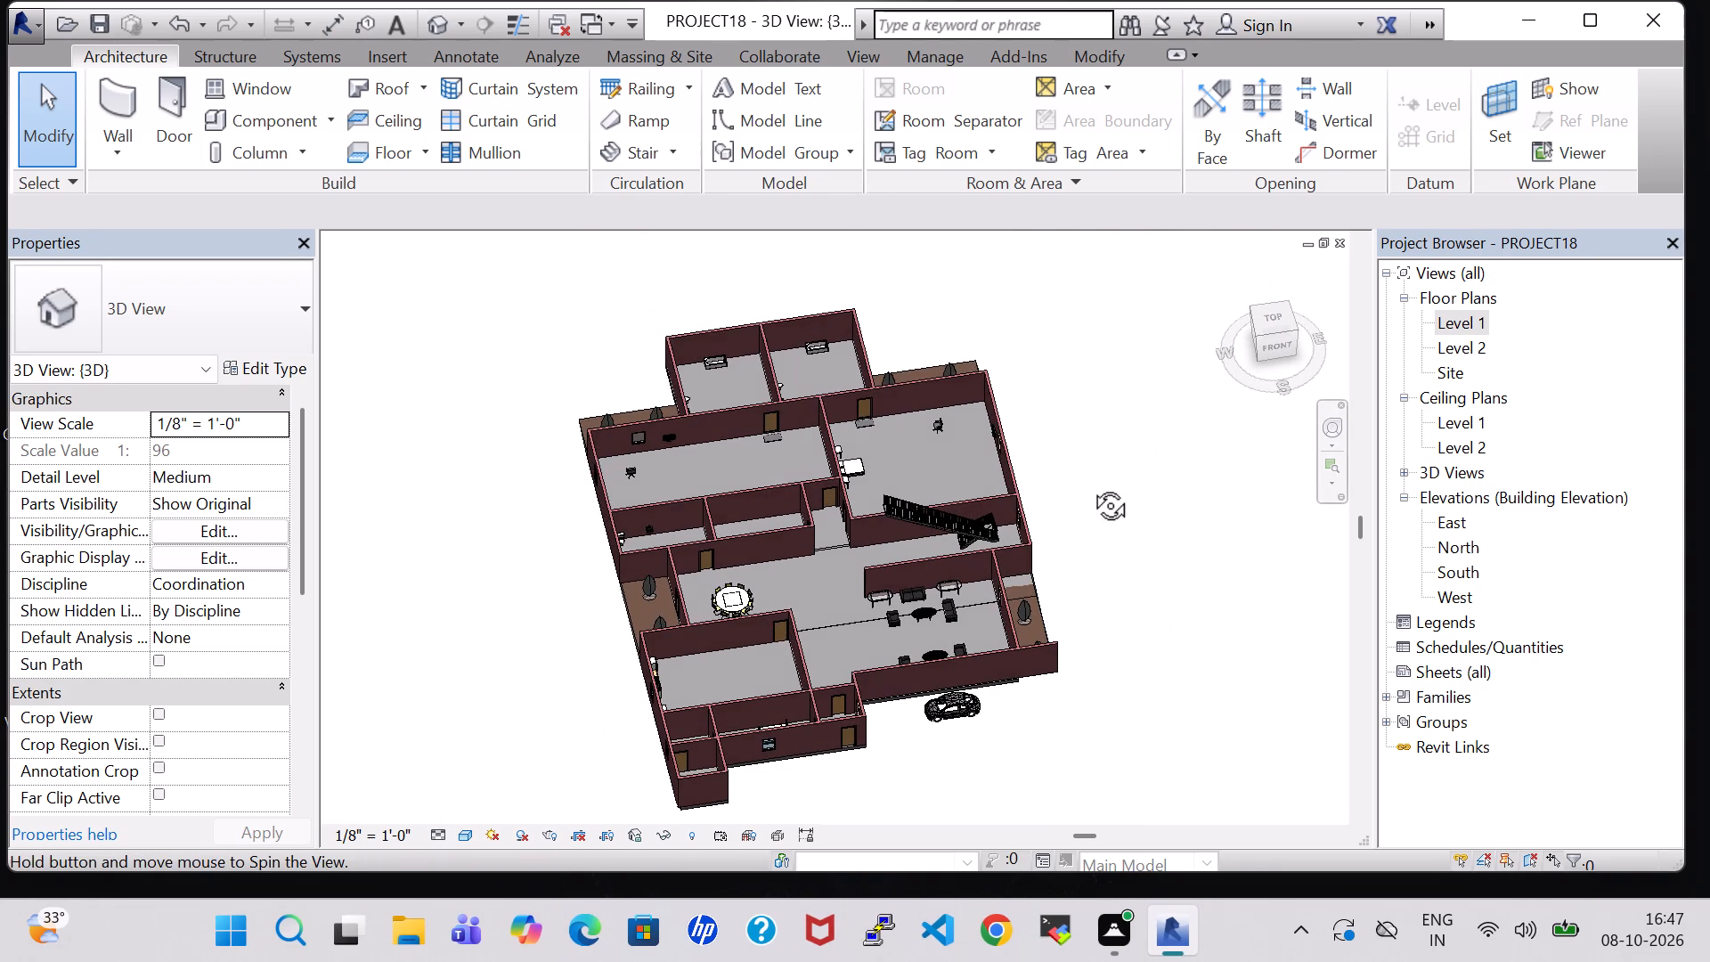
{"action": "middle_click_drag", "start_coordinate": [1090, 485], "coordinate": [1051, 479], "text": "shift"}
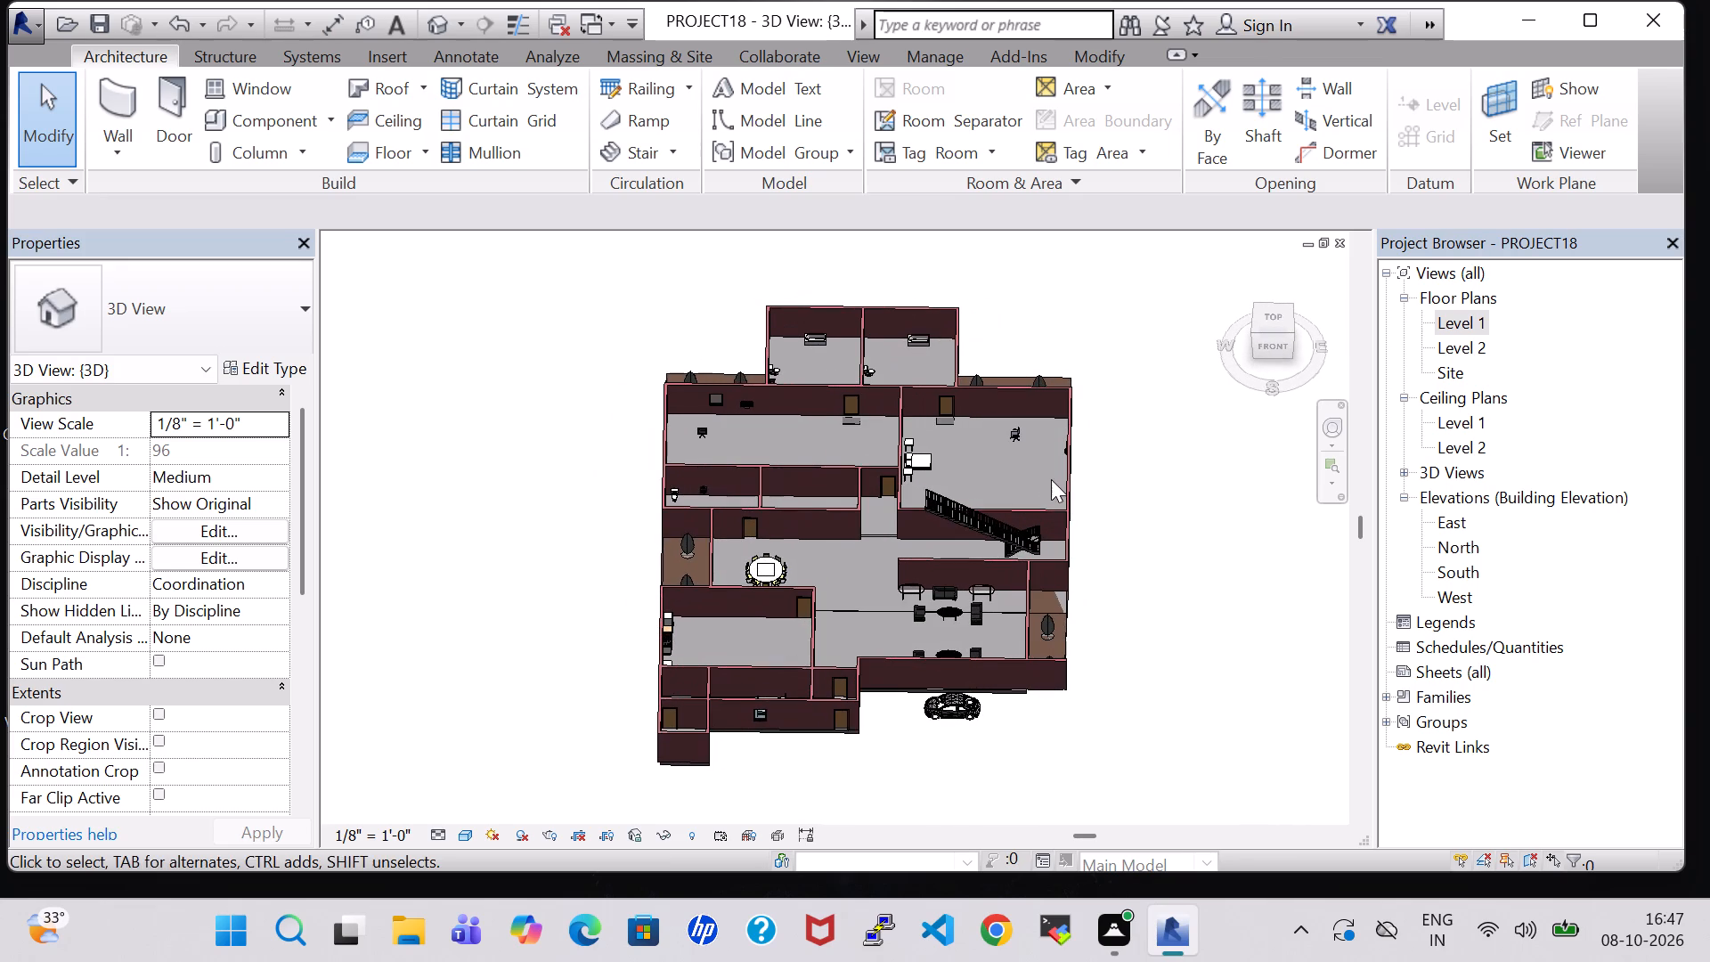
{"action": "scroll", "coordinate": [1058, 546], "scroll_direction": "up", "scroll_amount": 1}
{"action": "left_click", "coordinate": [1201, 539]}
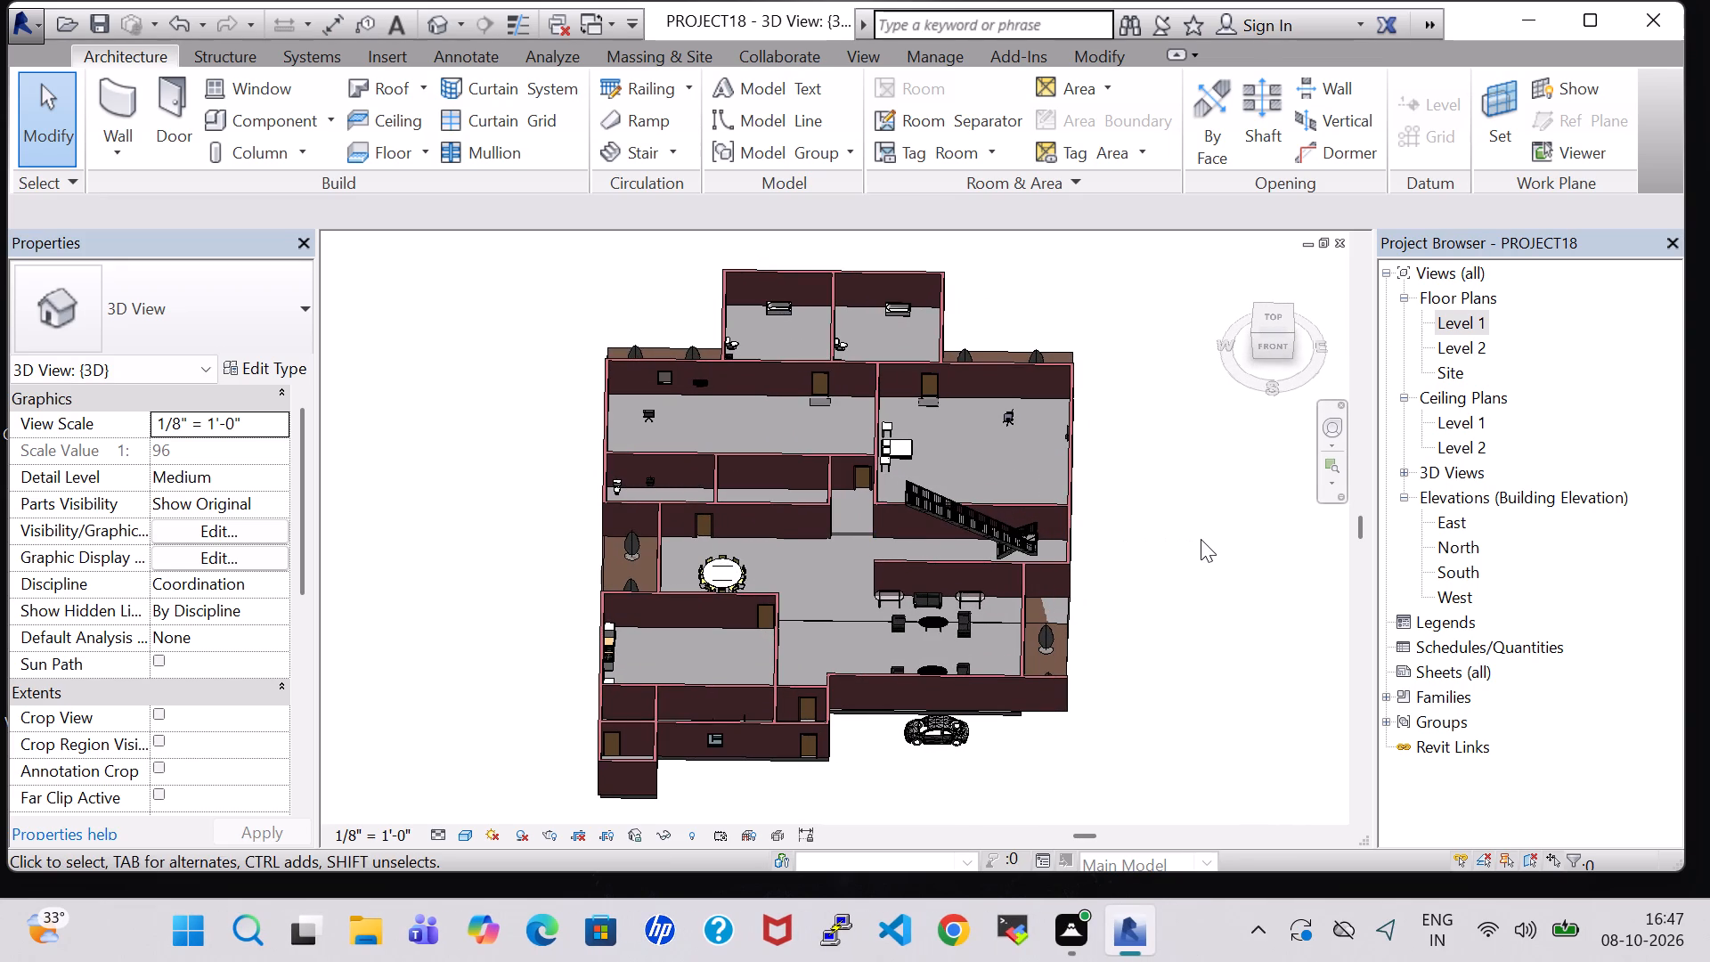
Save the project.
{"action": "left_click", "coordinate": [91, 34]}
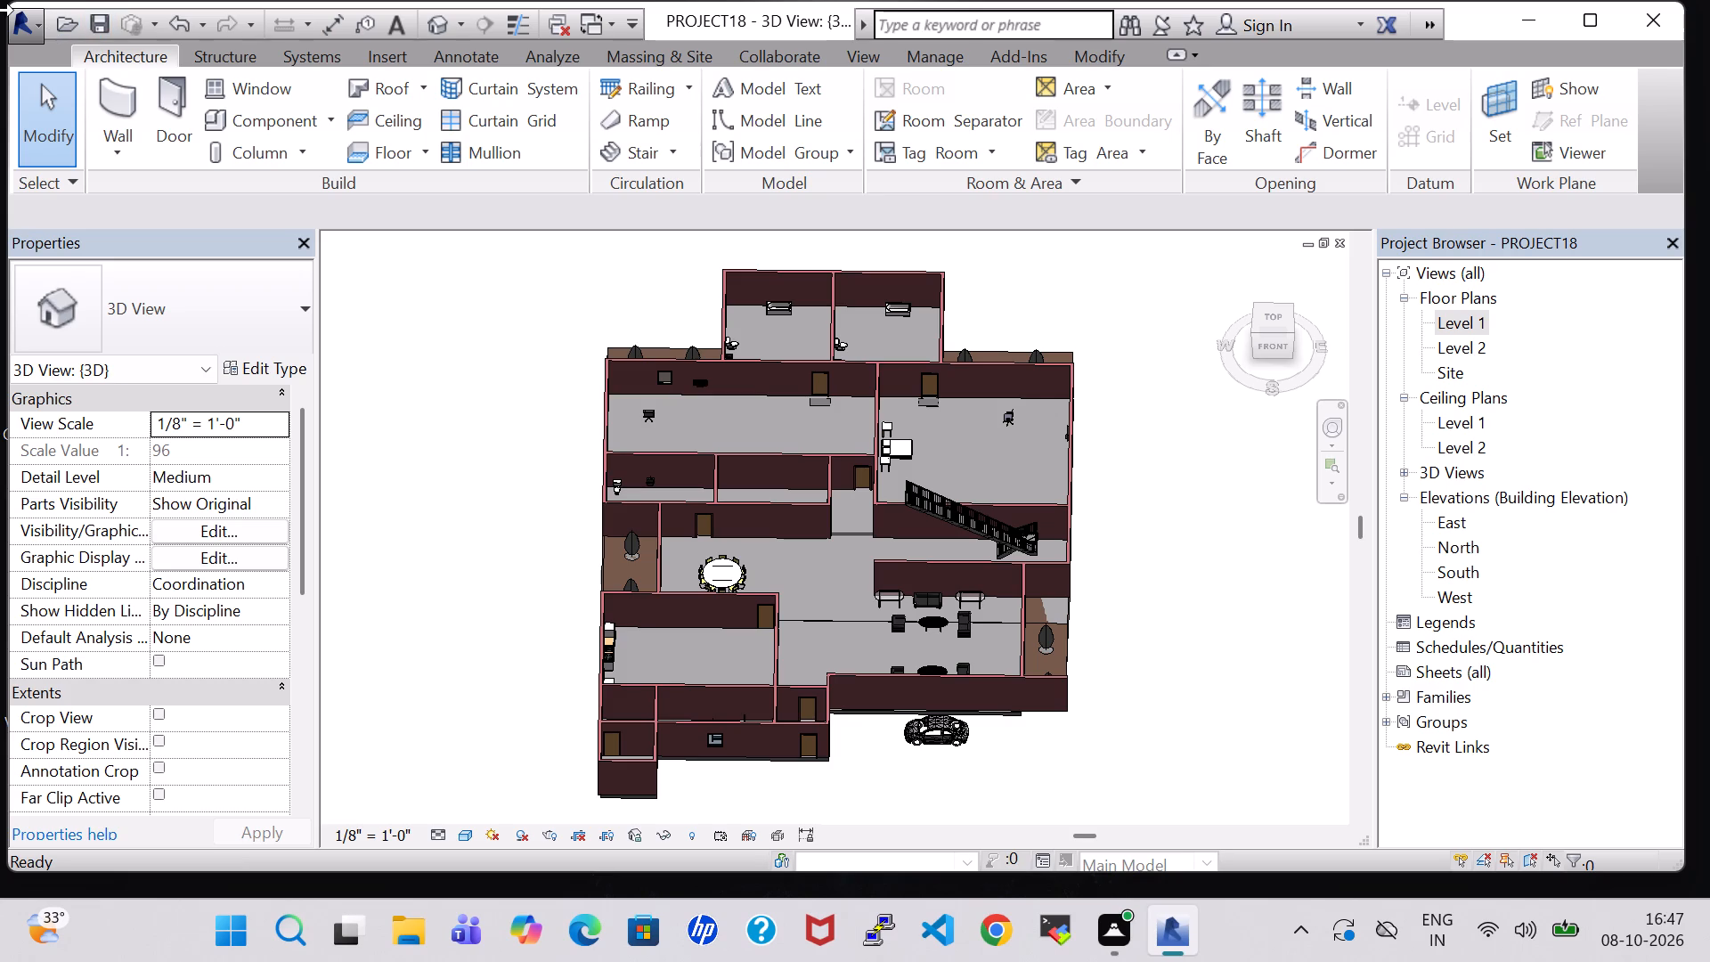
Export the model as an IFC 2x3 file named PROJECT18 in the work folder, with 1st Level space boundaries.
{"action": "left_click", "coordinate": [41, 28]}
{"action": "left_click", "coordinate": [170, 448]}
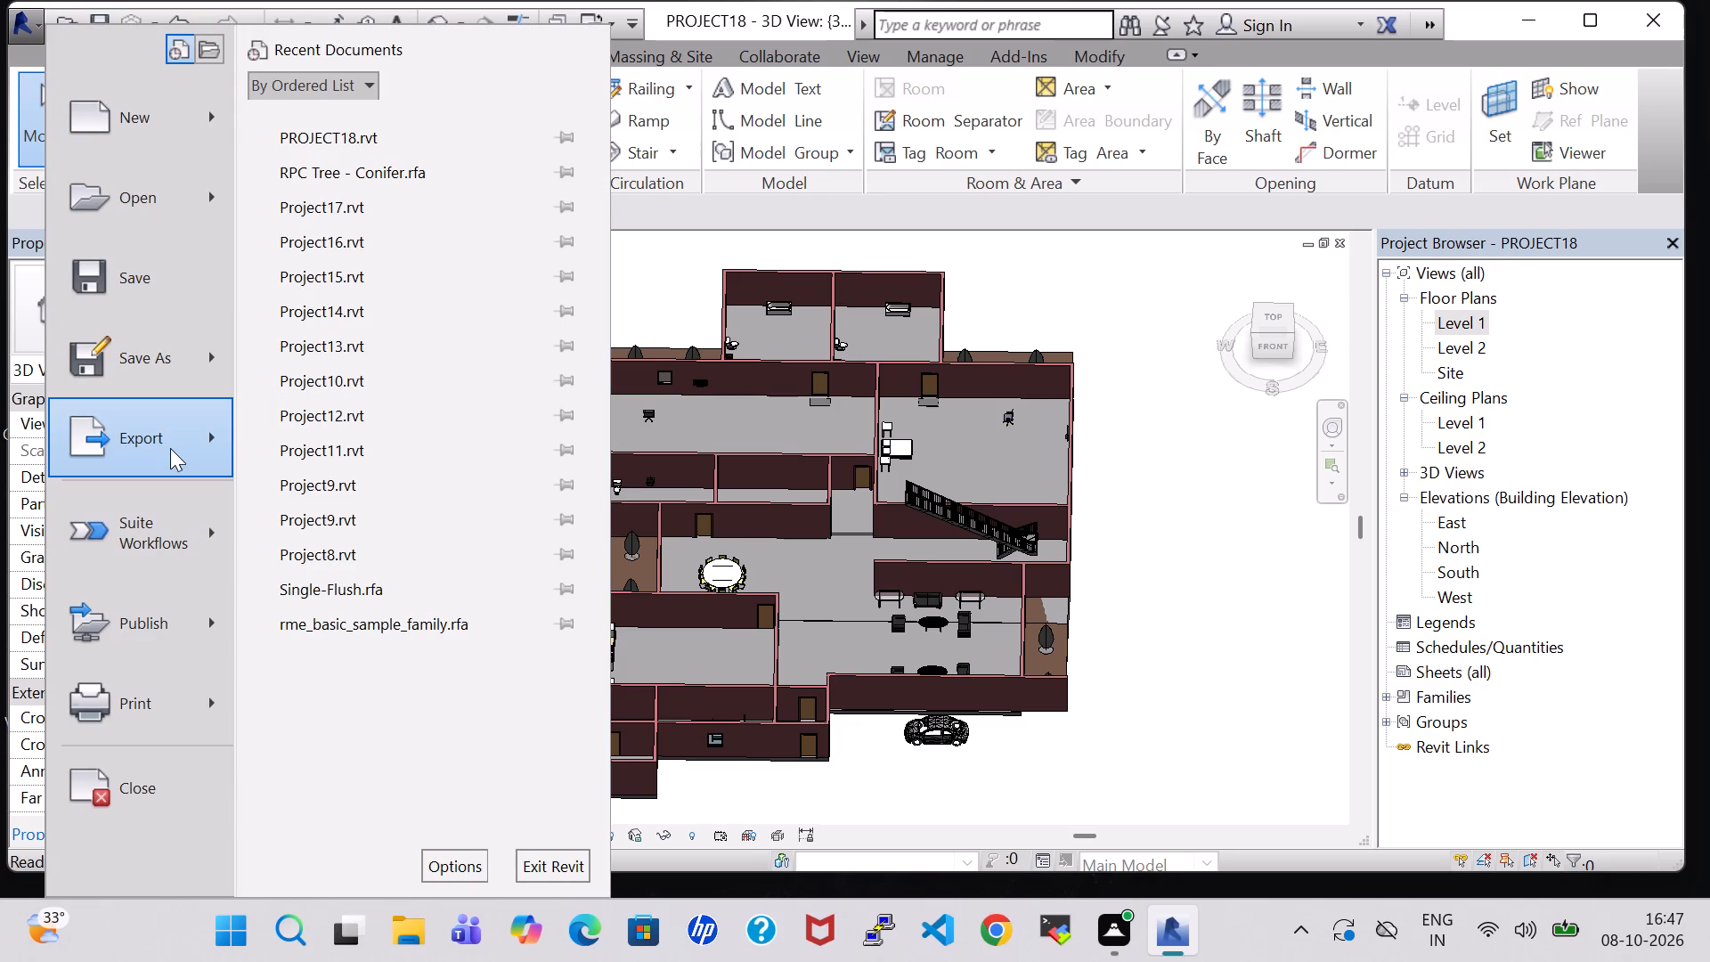
{"action": "left_click", "coordinate": [381, 672]}
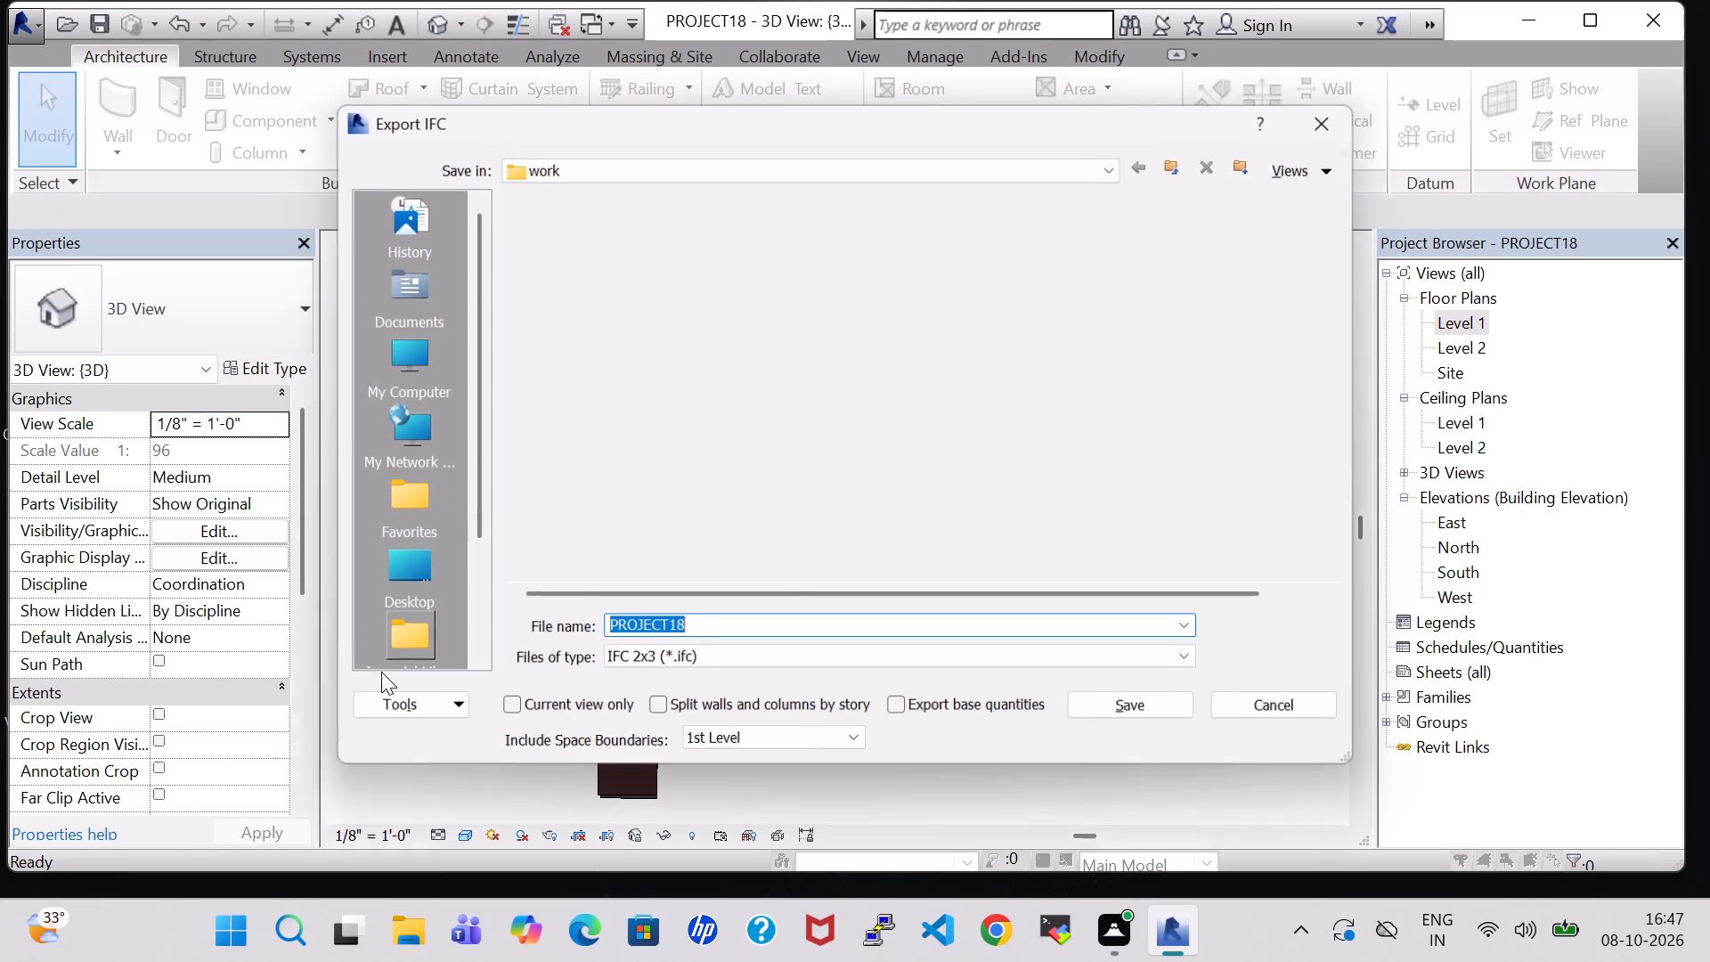
{"action": "left_click", "coordinate": [1166, 715]}
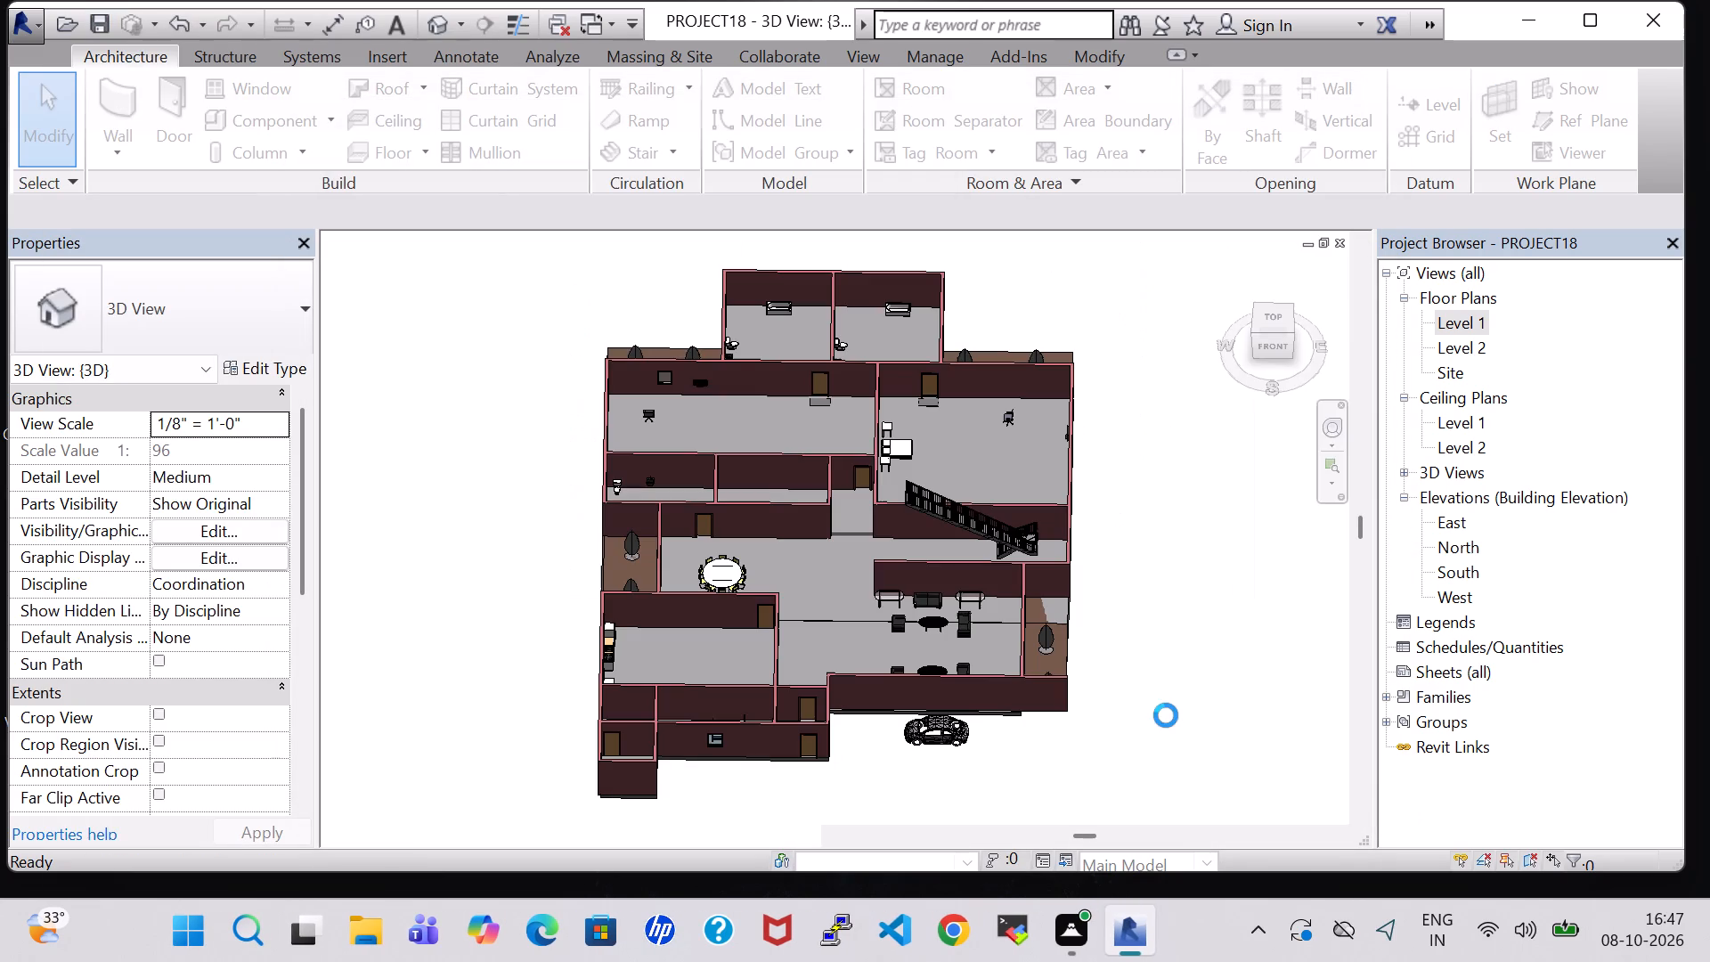